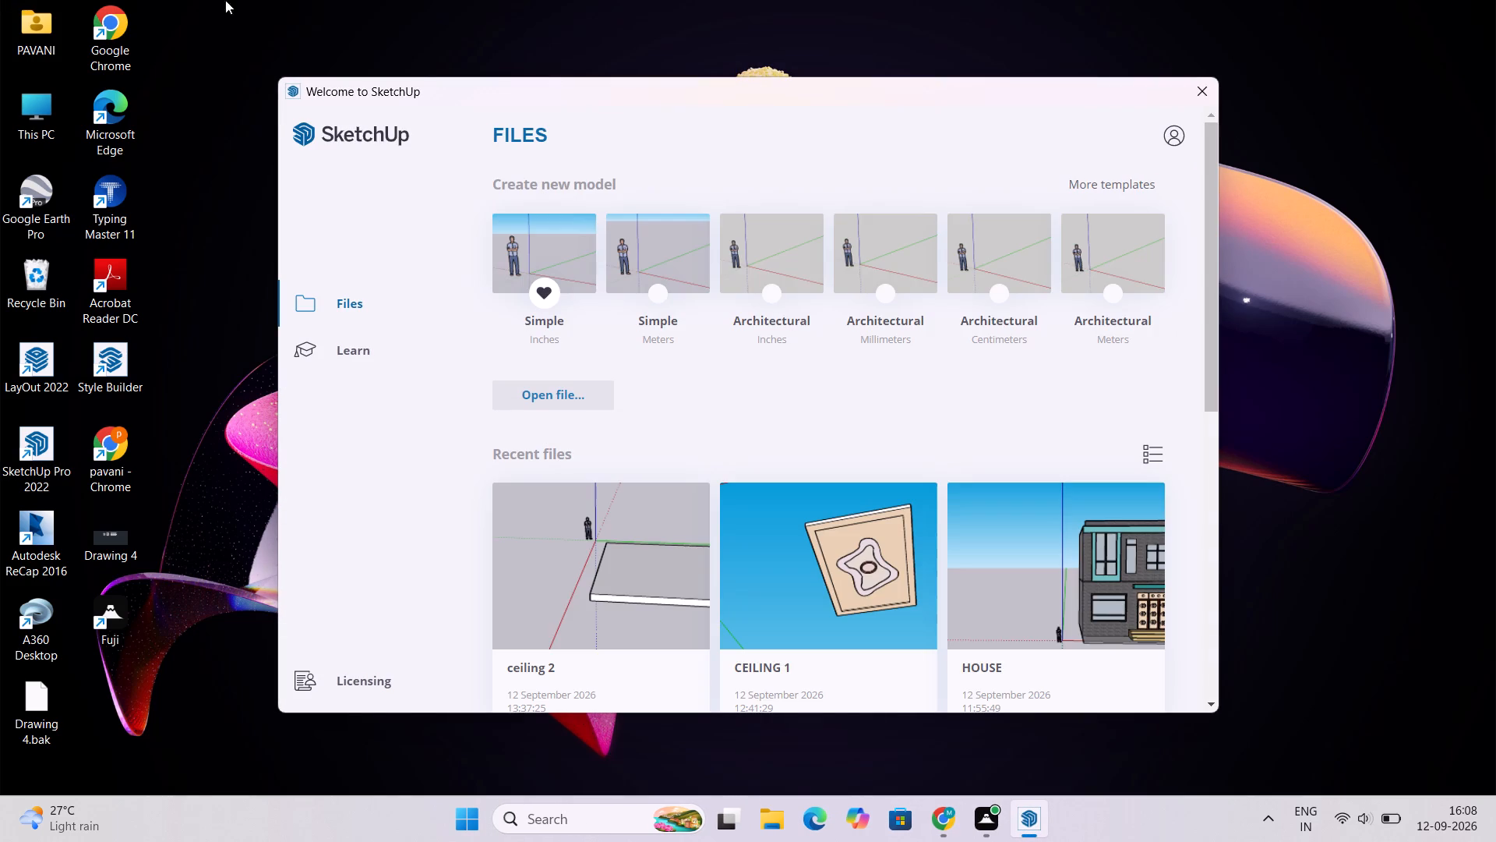
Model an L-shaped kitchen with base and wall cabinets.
Look through the new-model templates and the recent files in the welcome window to find a starting point.
scroll(637, 348, "down", 7)
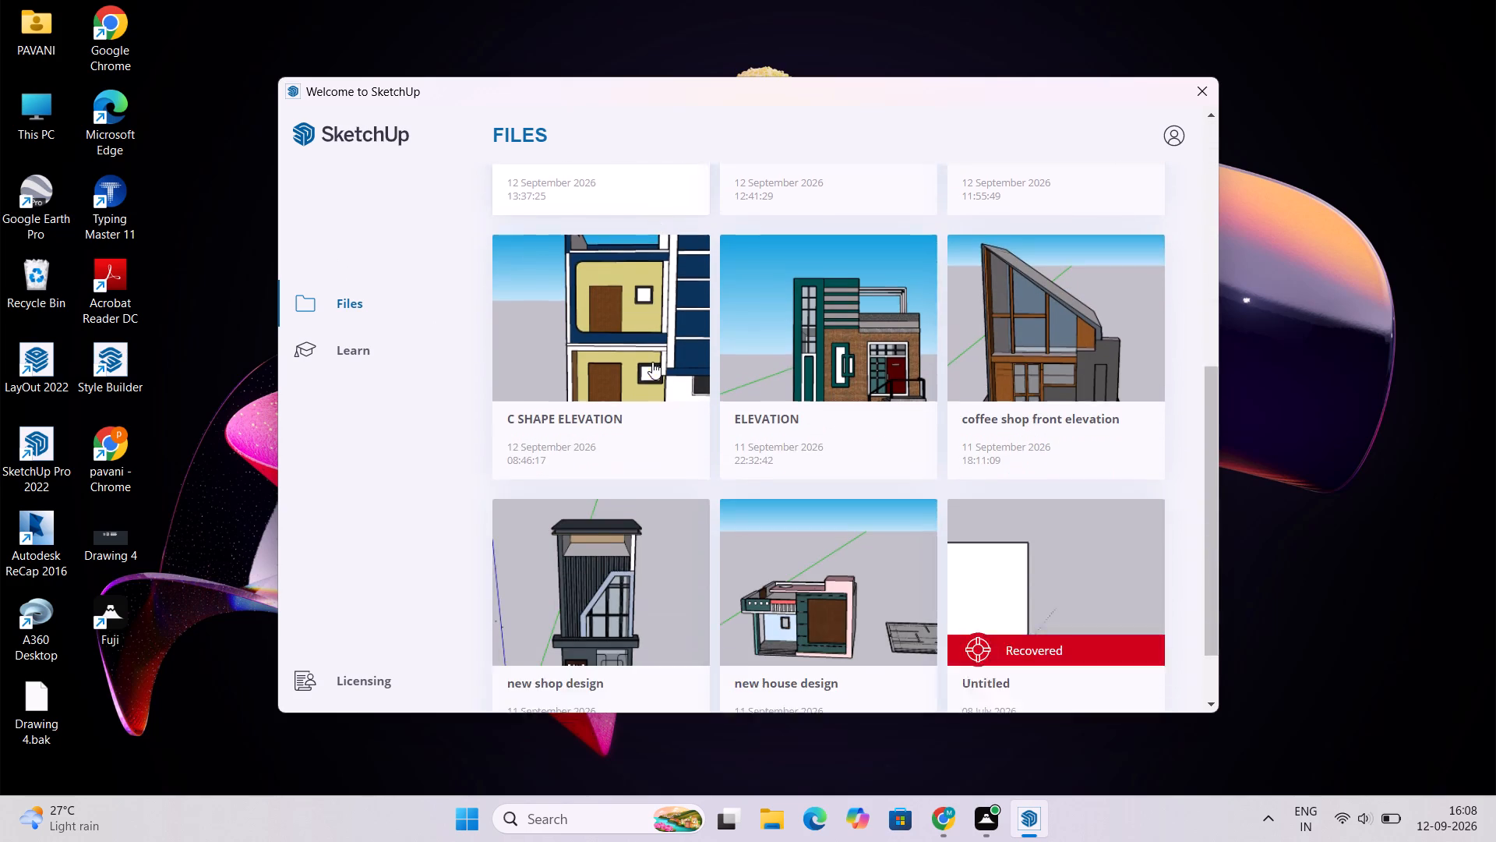
scroll(652, 362, "down", 2)
scroll(658, 371, "up", 2)
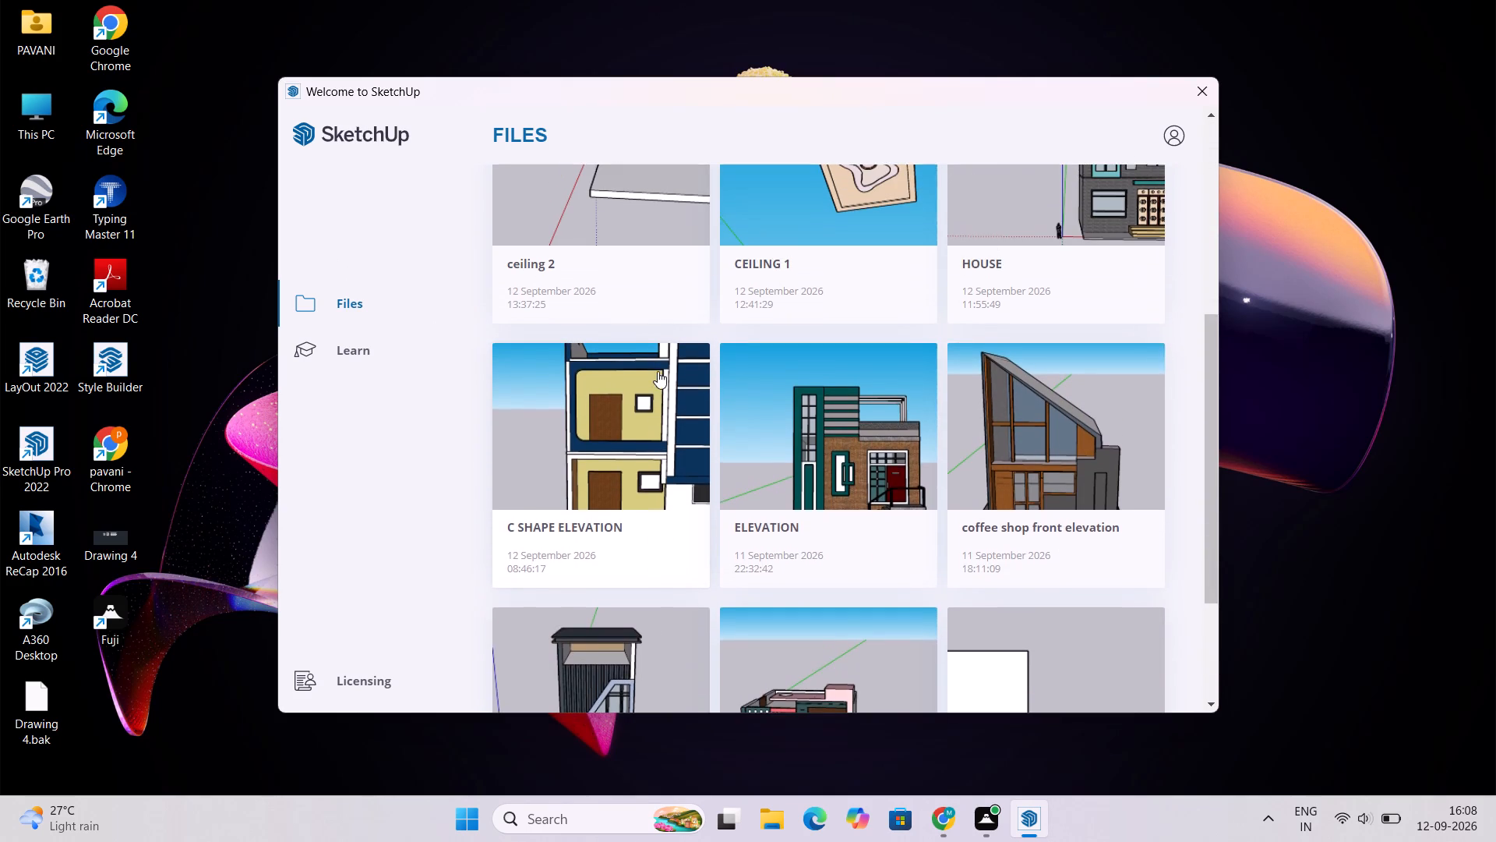
scroll(658, 371, "up", 5)
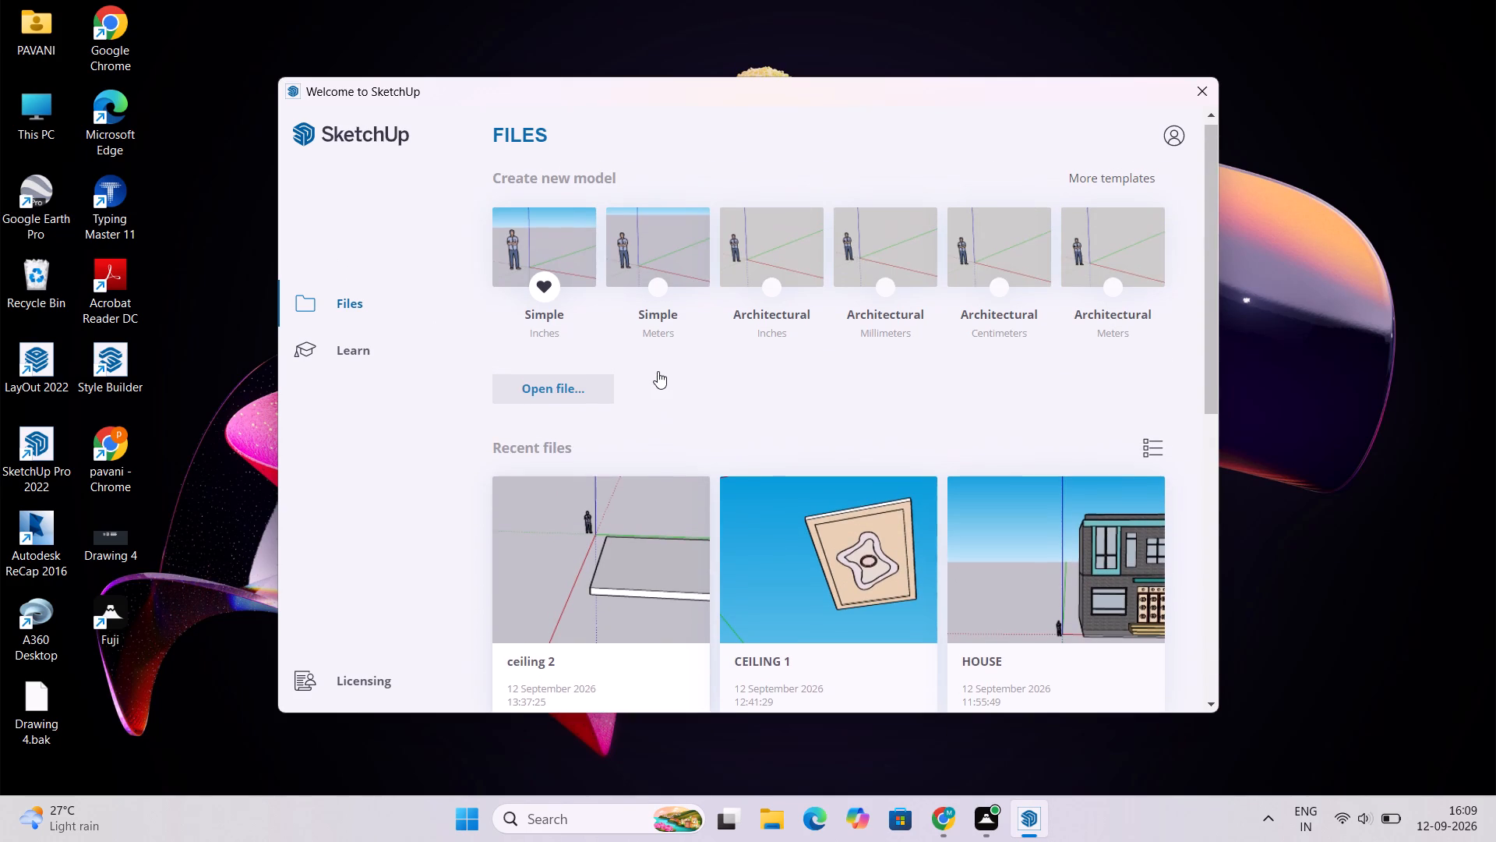
scroll(658, 371, "up", 1)
scroll(658, 371, "down", 4)
scroll(658, 371, "up", 1)
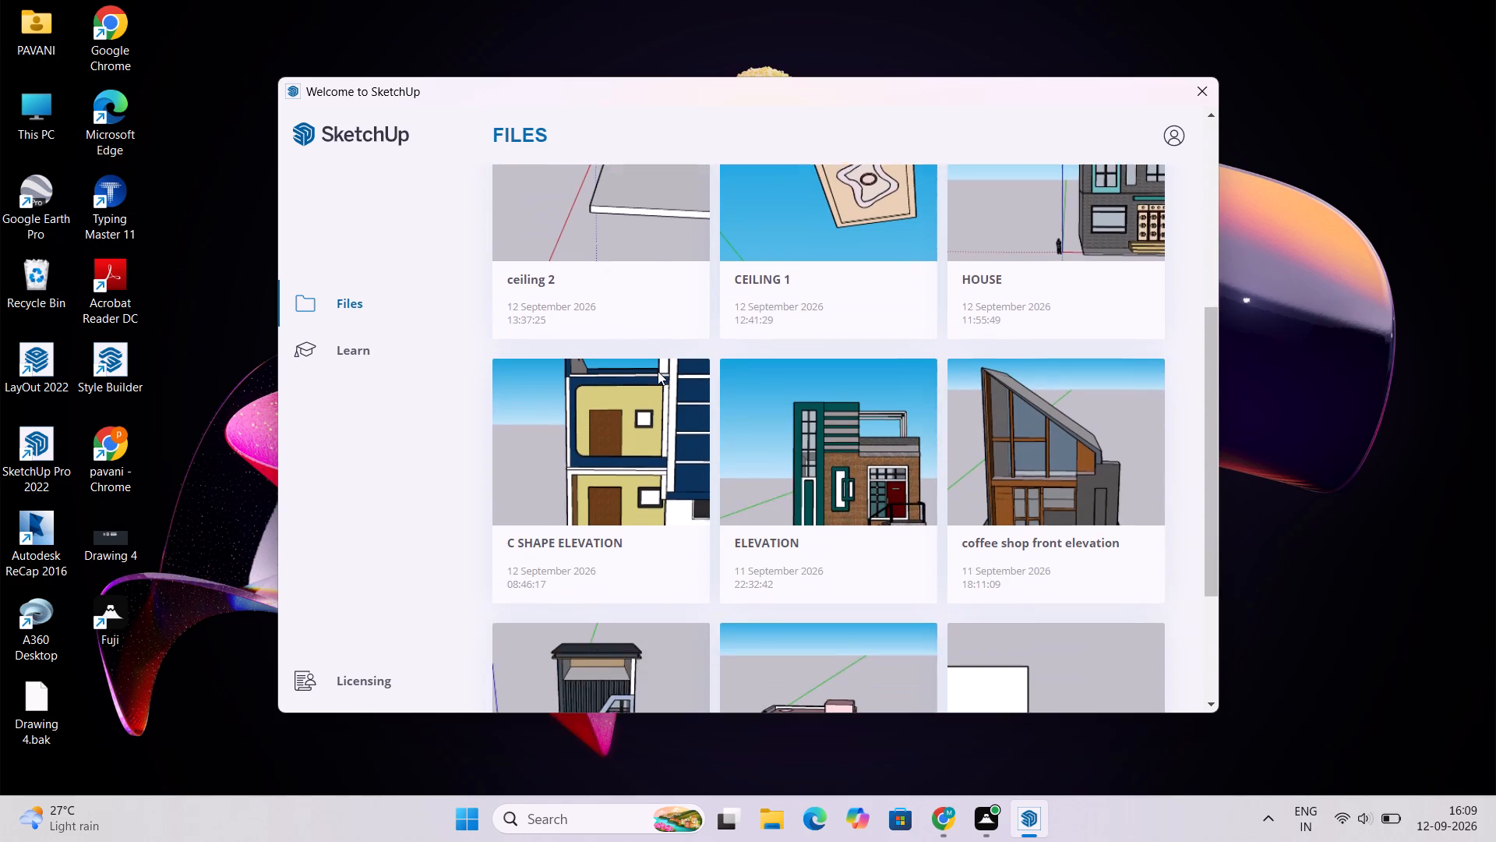
scroll(658, 371, "up", 3)
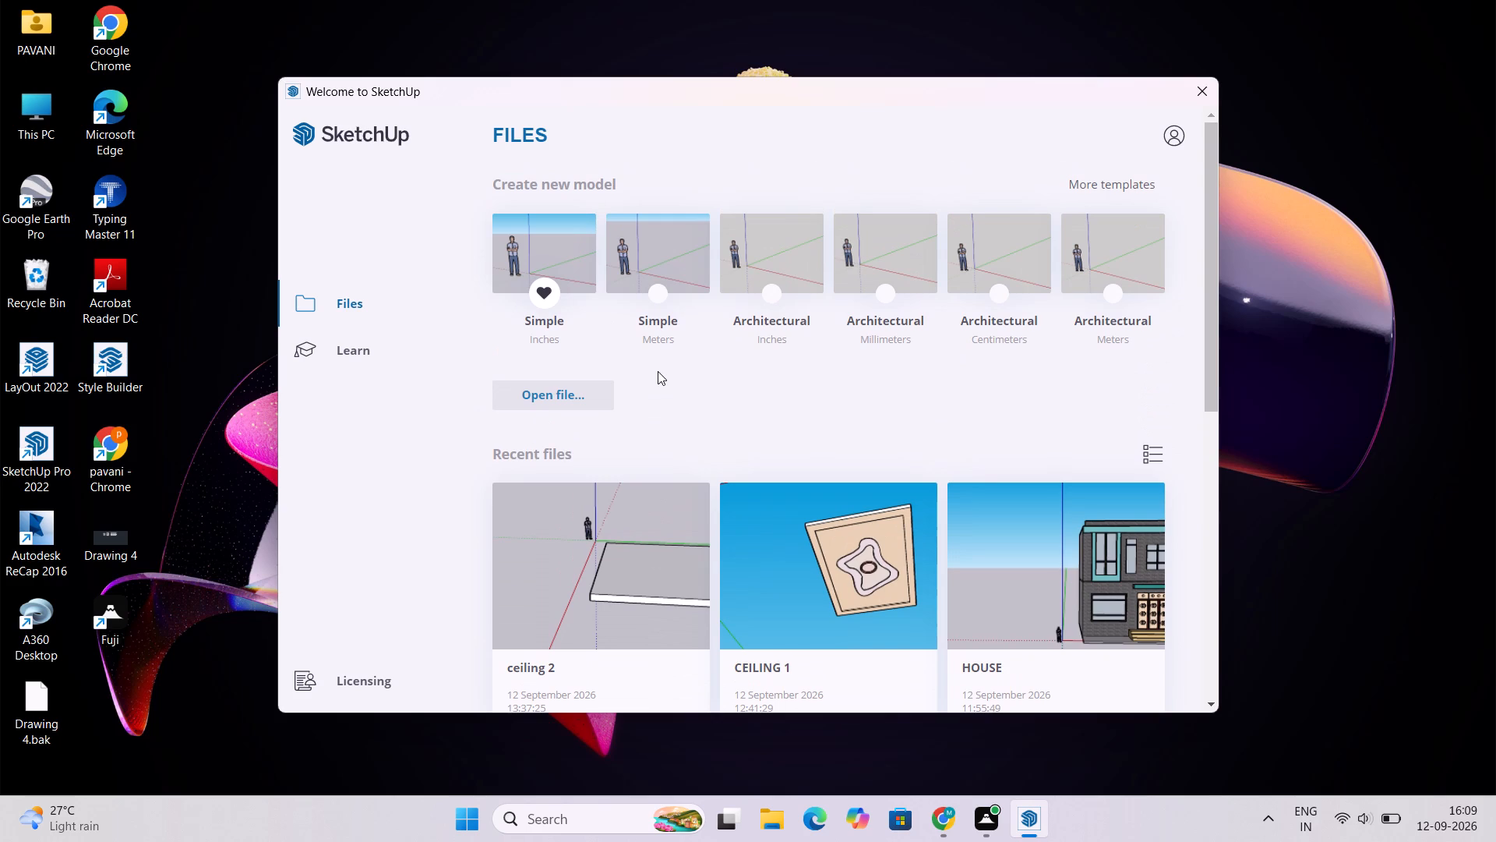
scroll(658, 371, "down", 1)
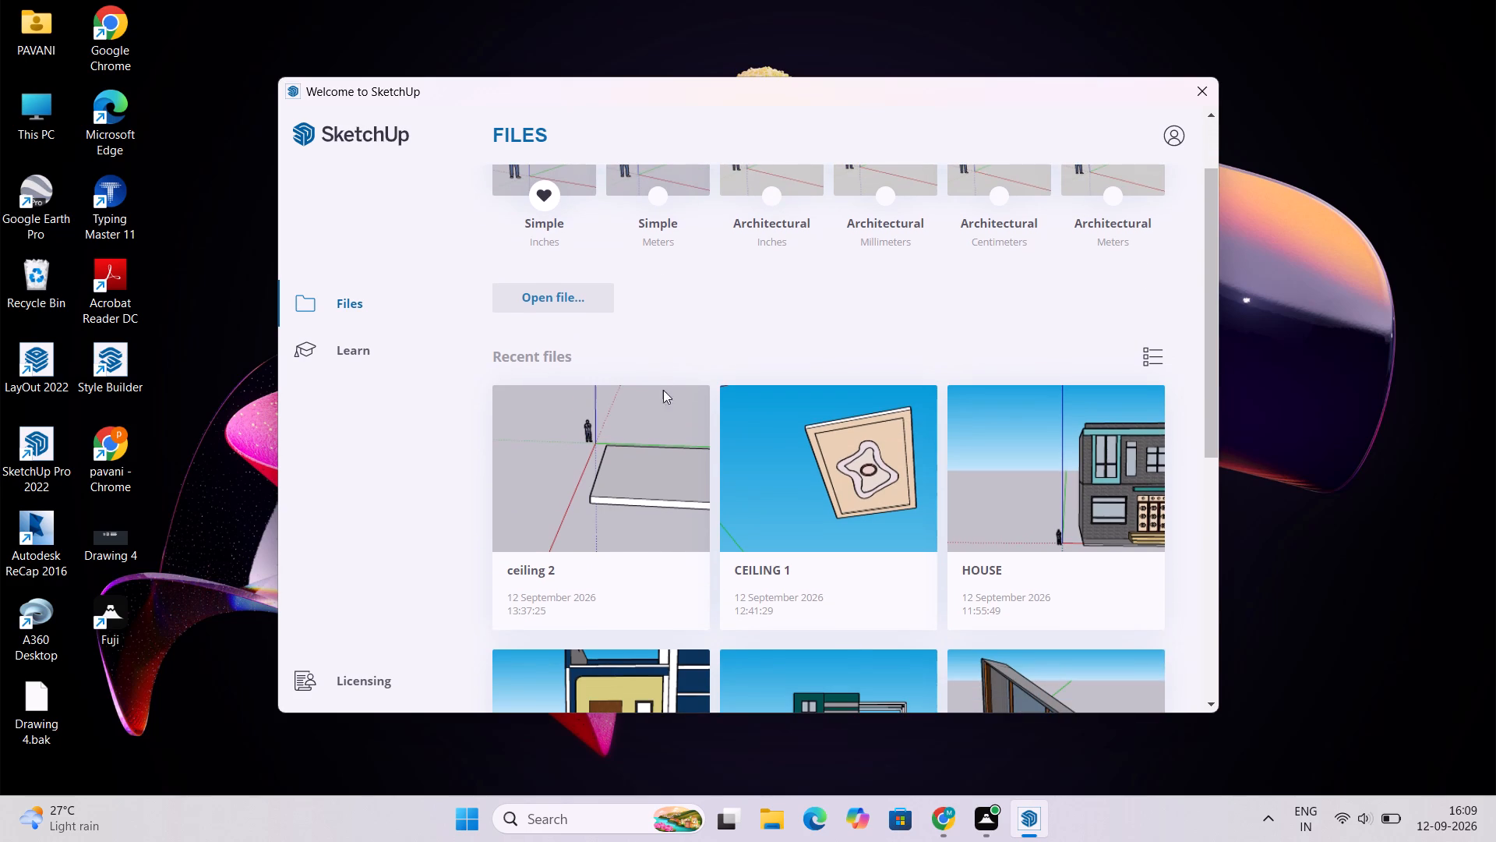
scroll(641, 475, "down", 1)
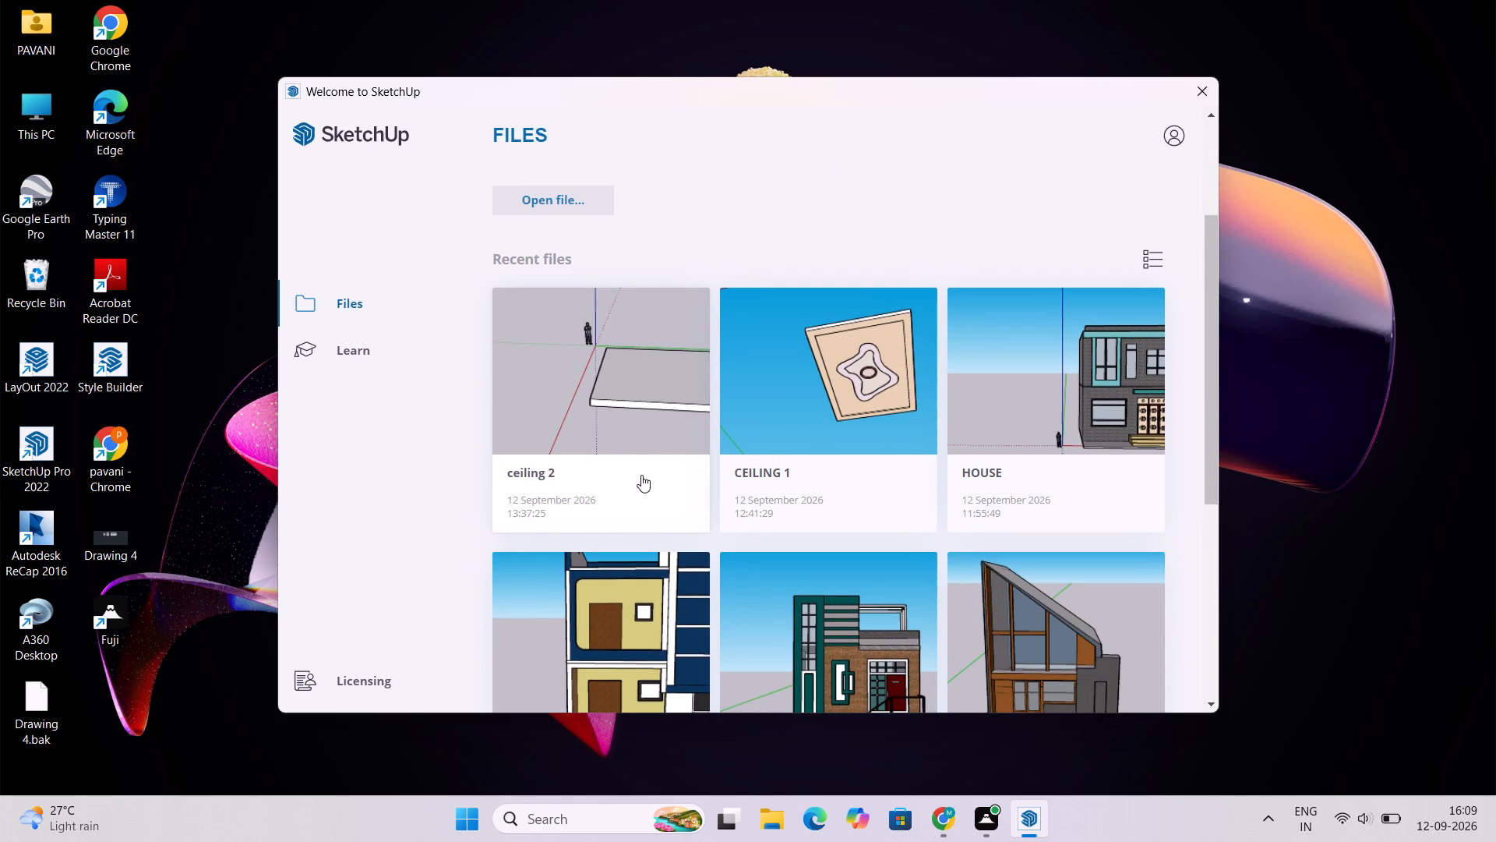
scroll(642, 475, "down", 5)
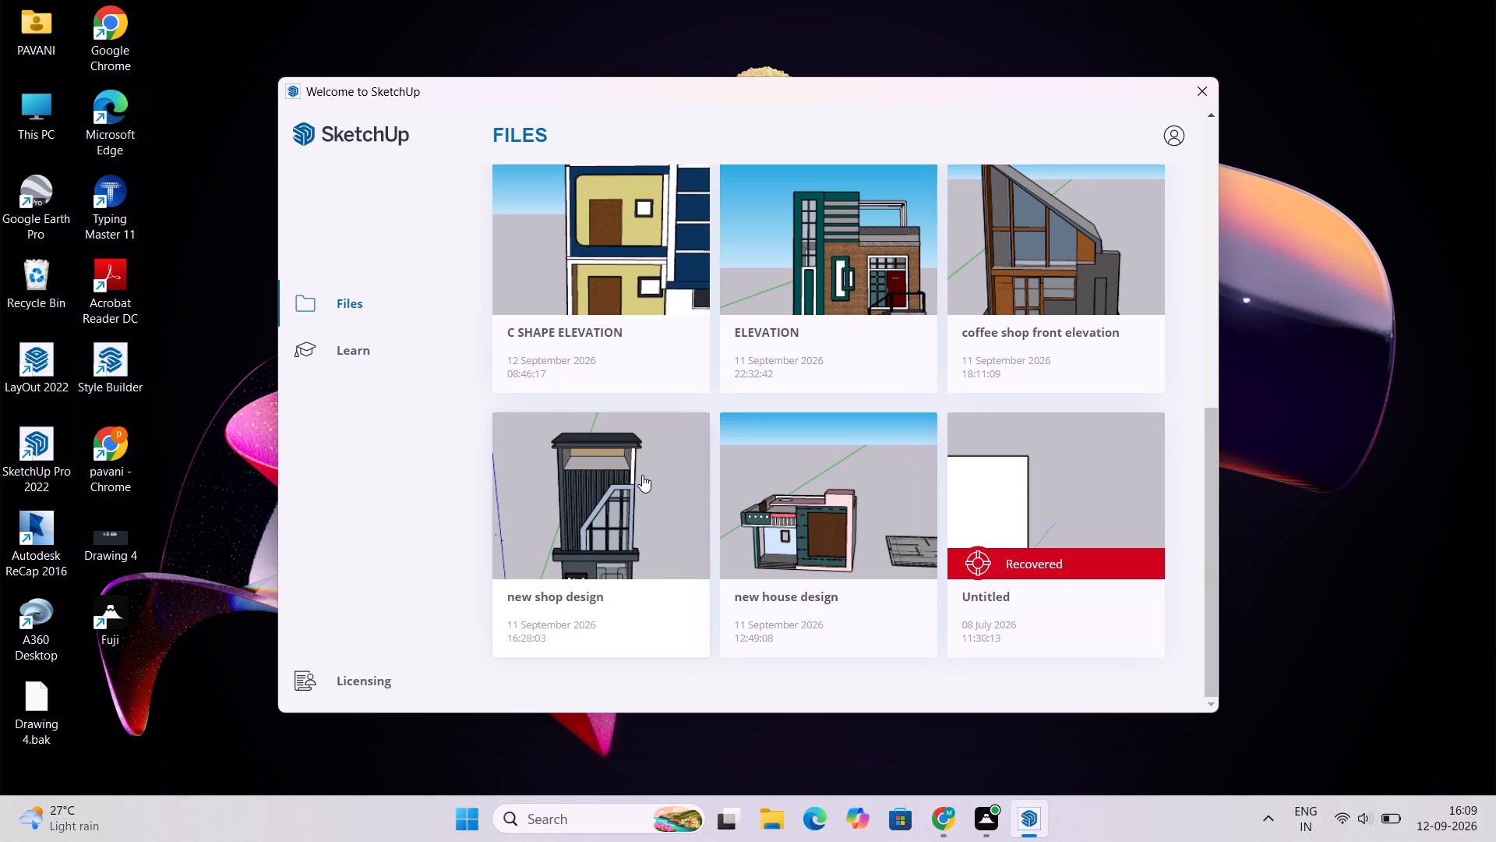
scroll(642, 475, "up", 6)
scroll(642, 475, "down", 9)
scroll(642, 475, "up", 10)
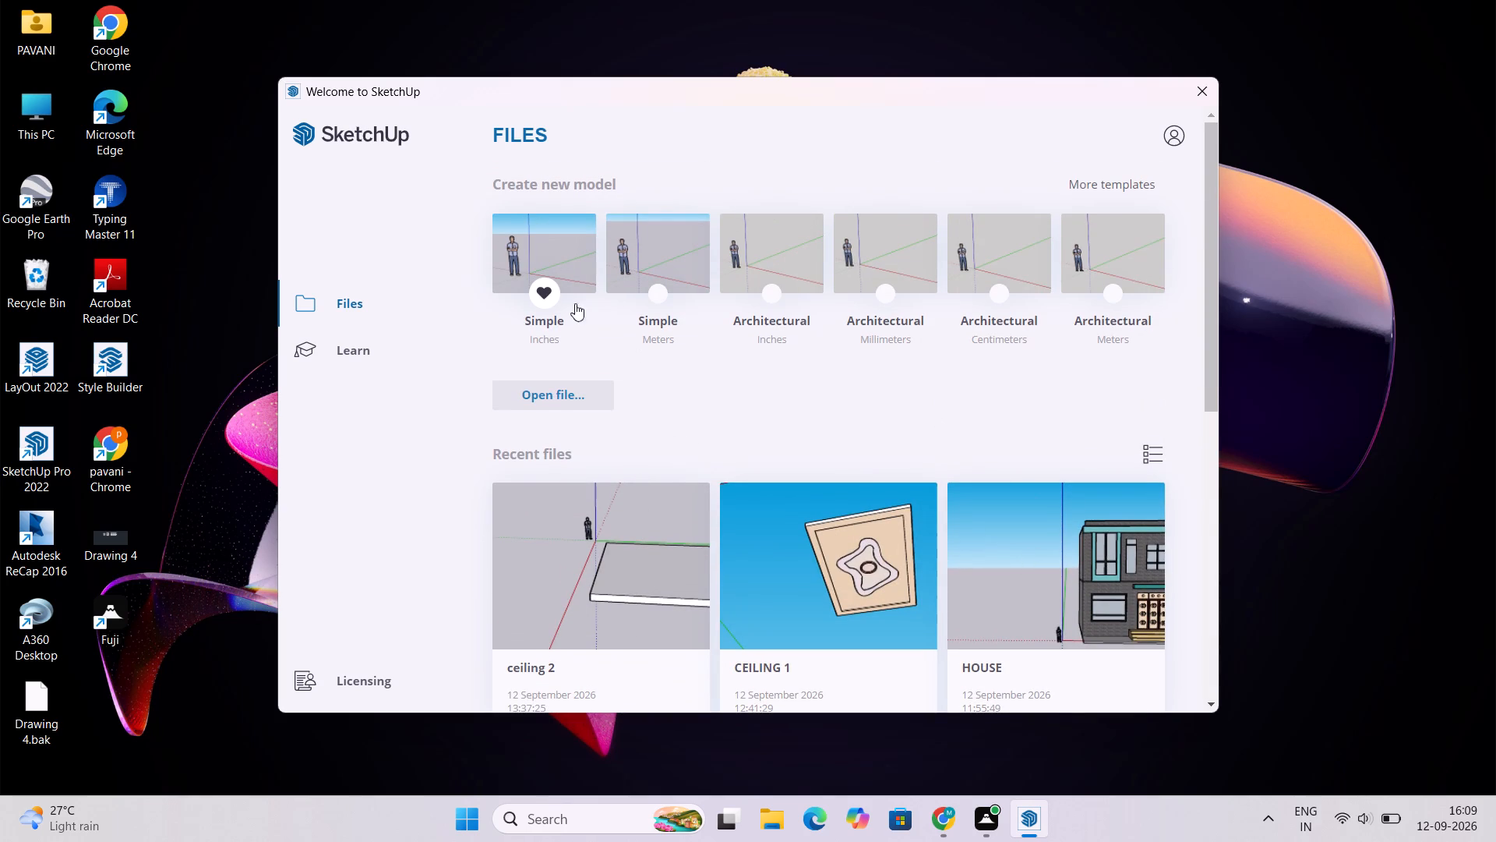
scroll(676, 469, "down", 2)
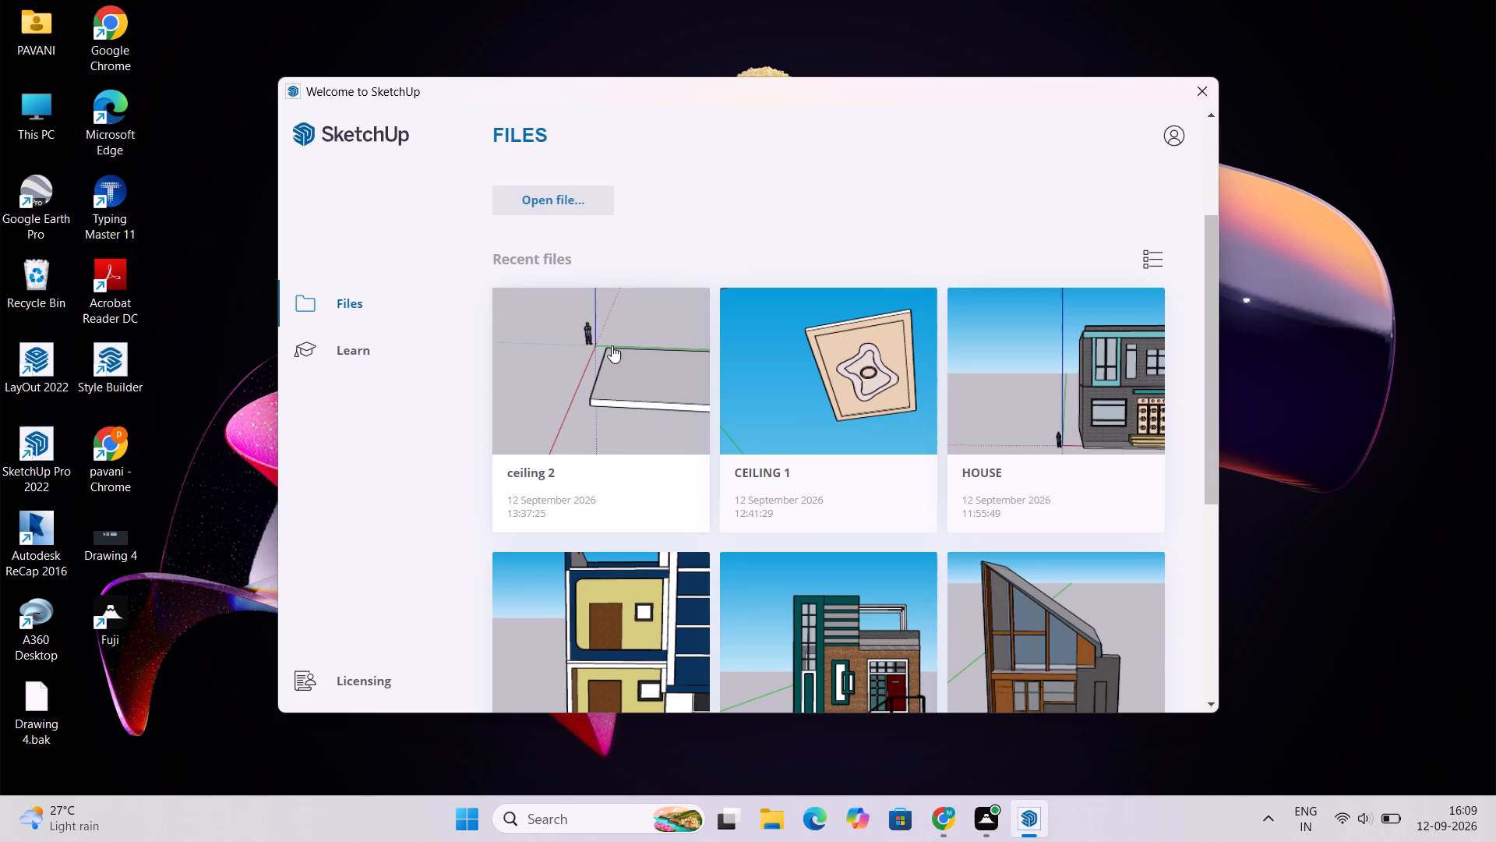
scroll(610, 348, "up", 4)
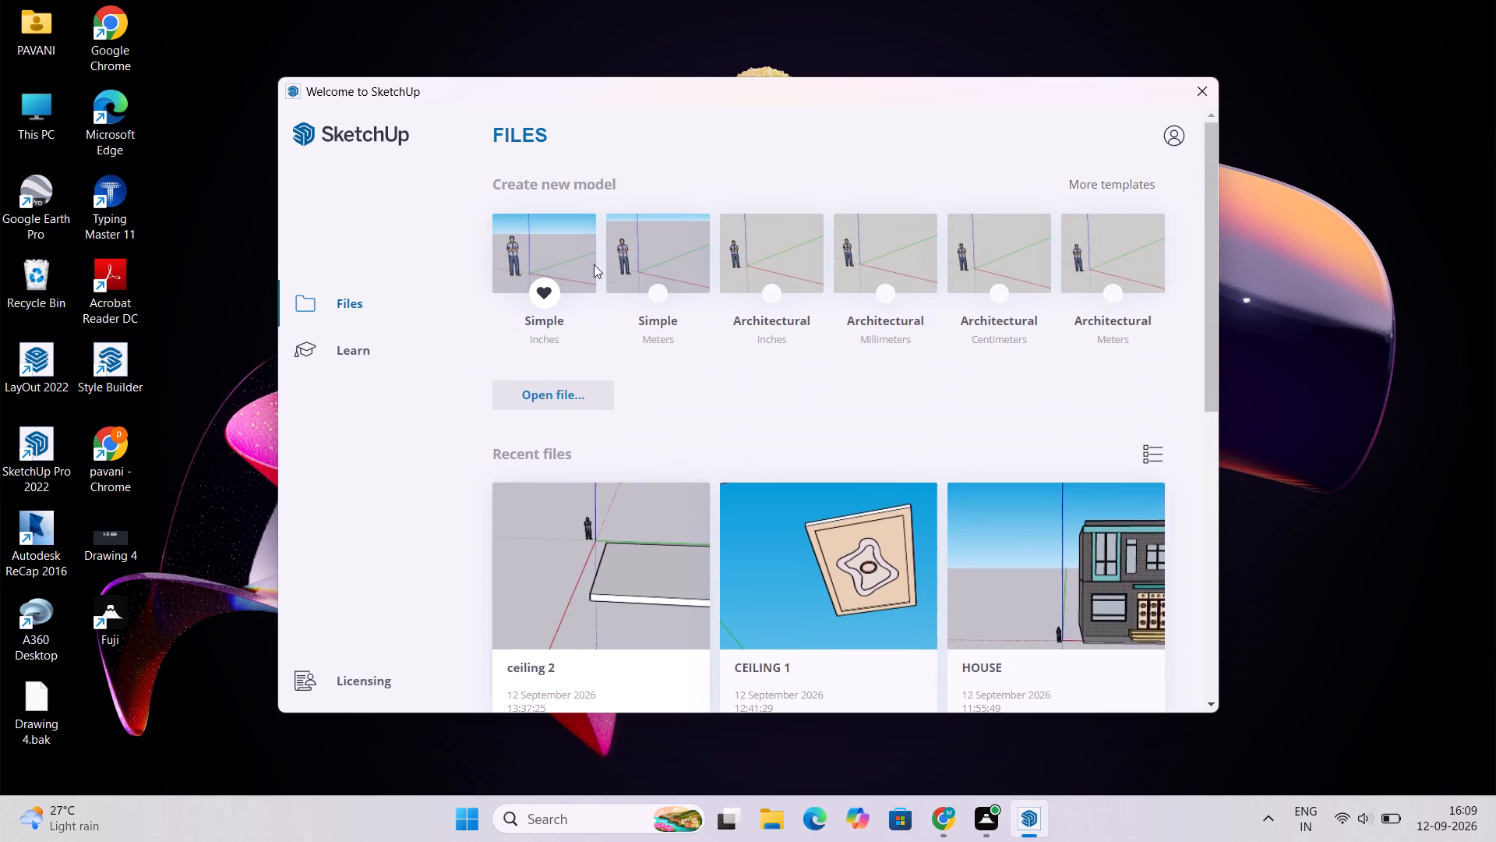
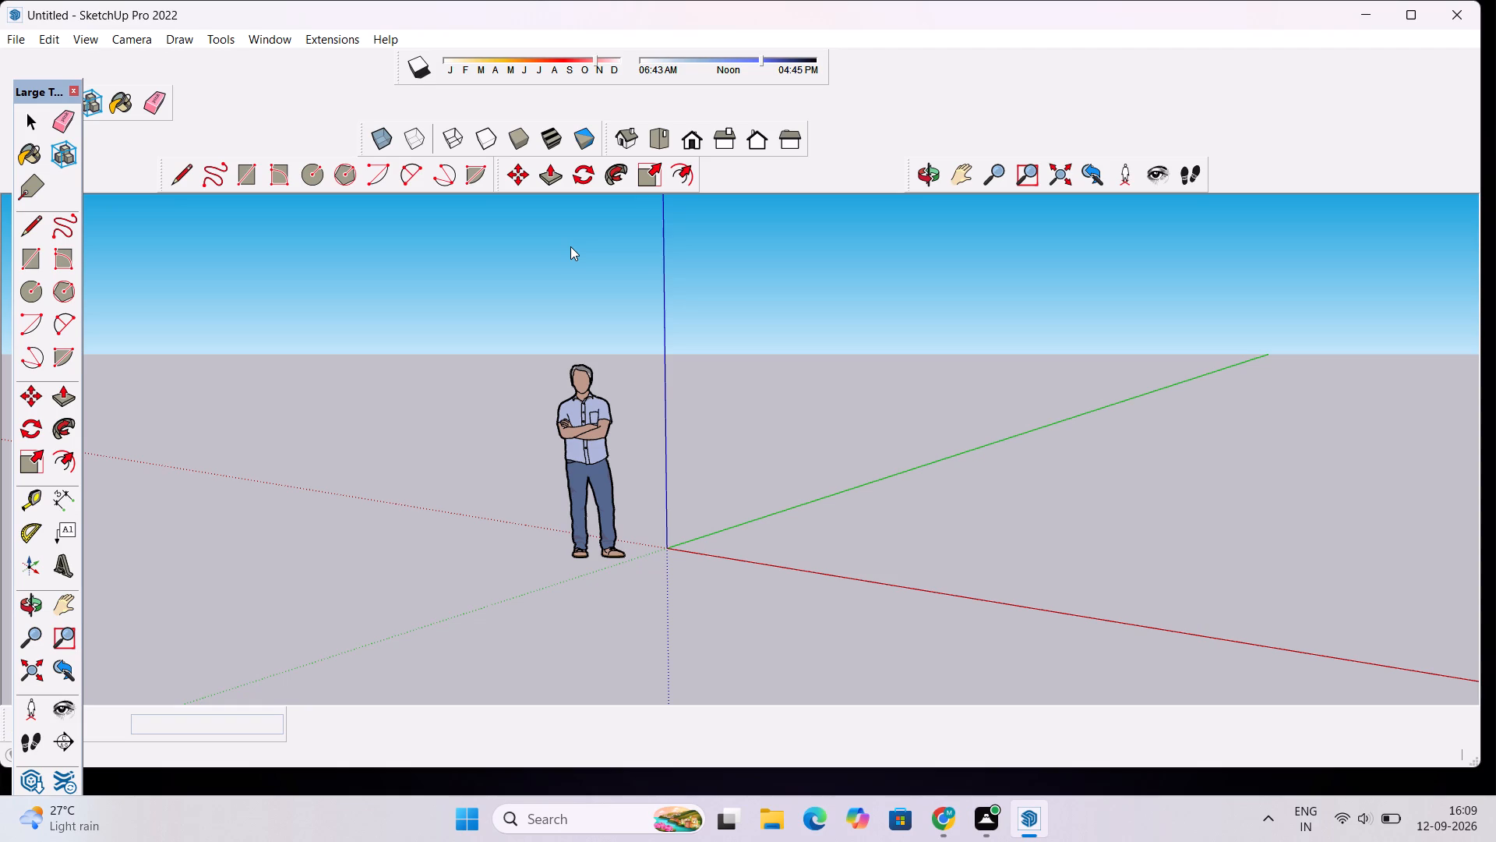
Set the camera to the standard top view, with open ground beside the origin for drawing.
scroll(570, 249, "down", 1)
left_click(924, 173)
left_click_drag(748, 344, 744, 346)
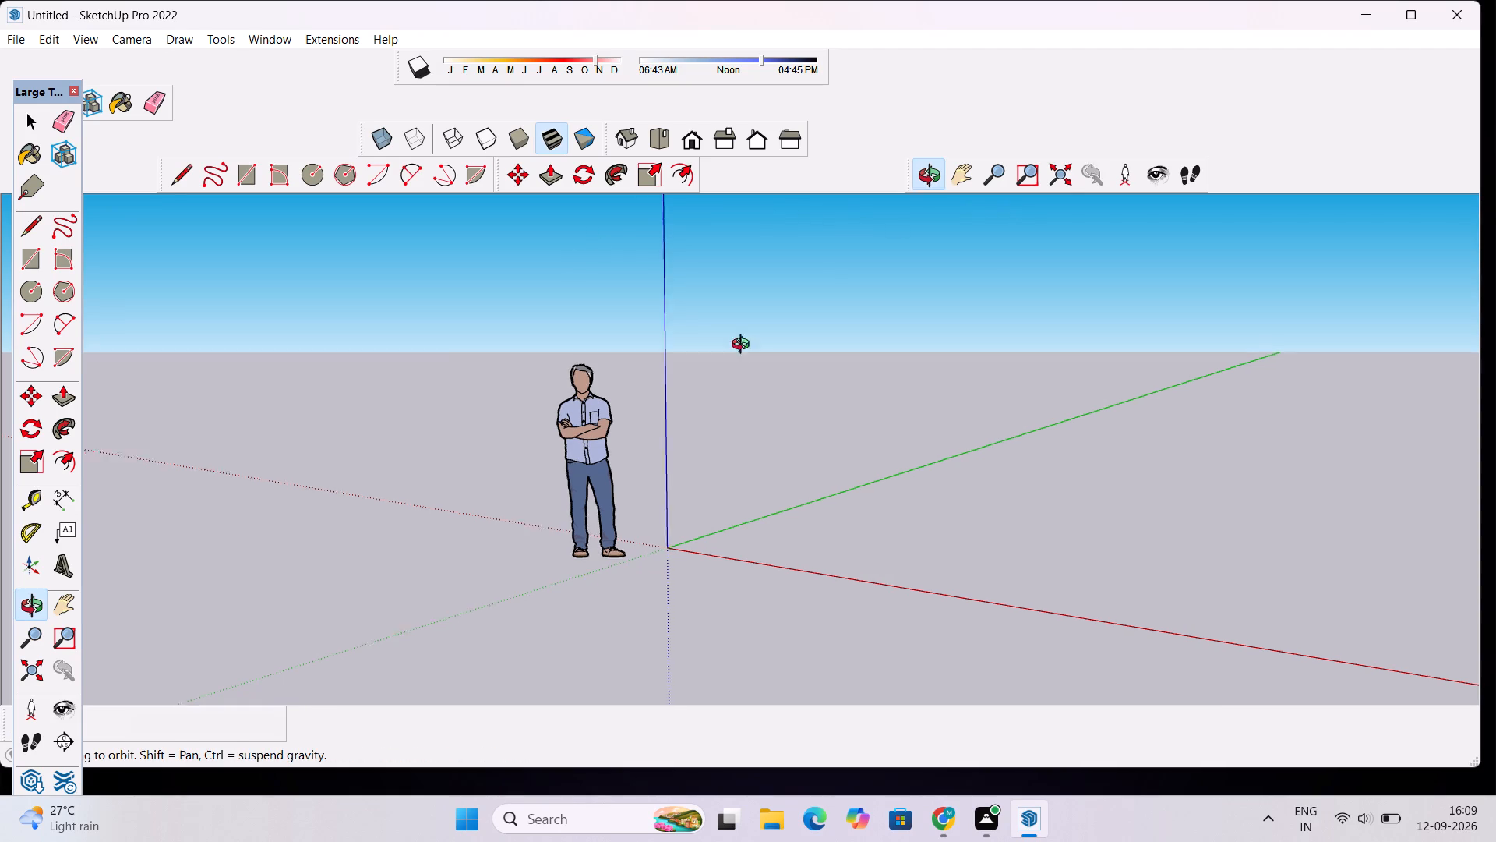
left_click_drag(744, 346, 754, 435)
left_click(658, 140)
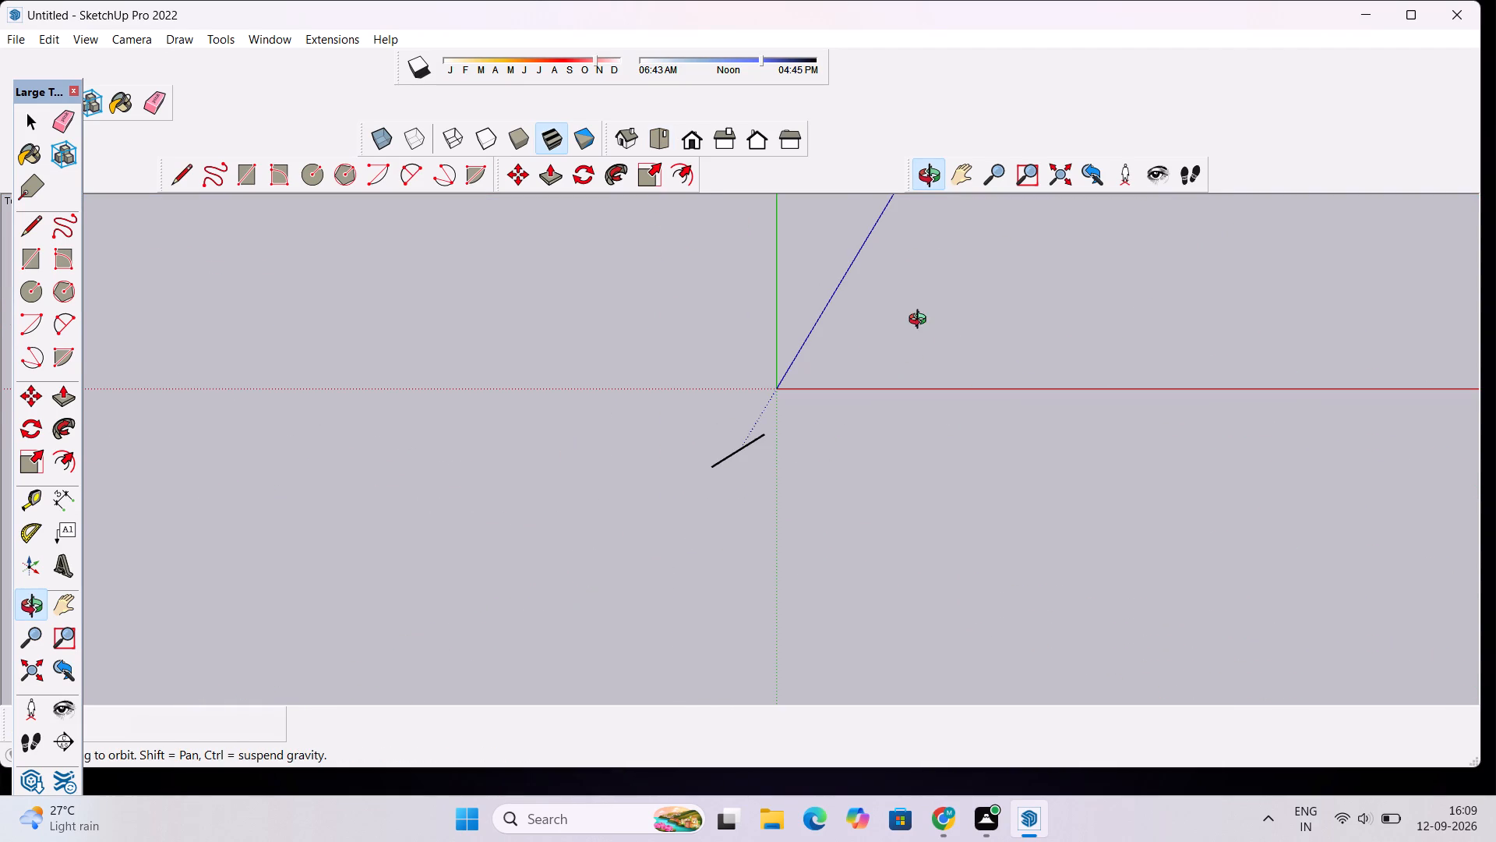
scroll(917, 320, "up", 14)
left_click_drag(810, 306, 615, 418, "shift")
scroll(609, 411, "down", 12, "shift")
left_click_drag(762, 360, 538, 511, "shift")
scroll(529, 502, "down", 13, "shift")
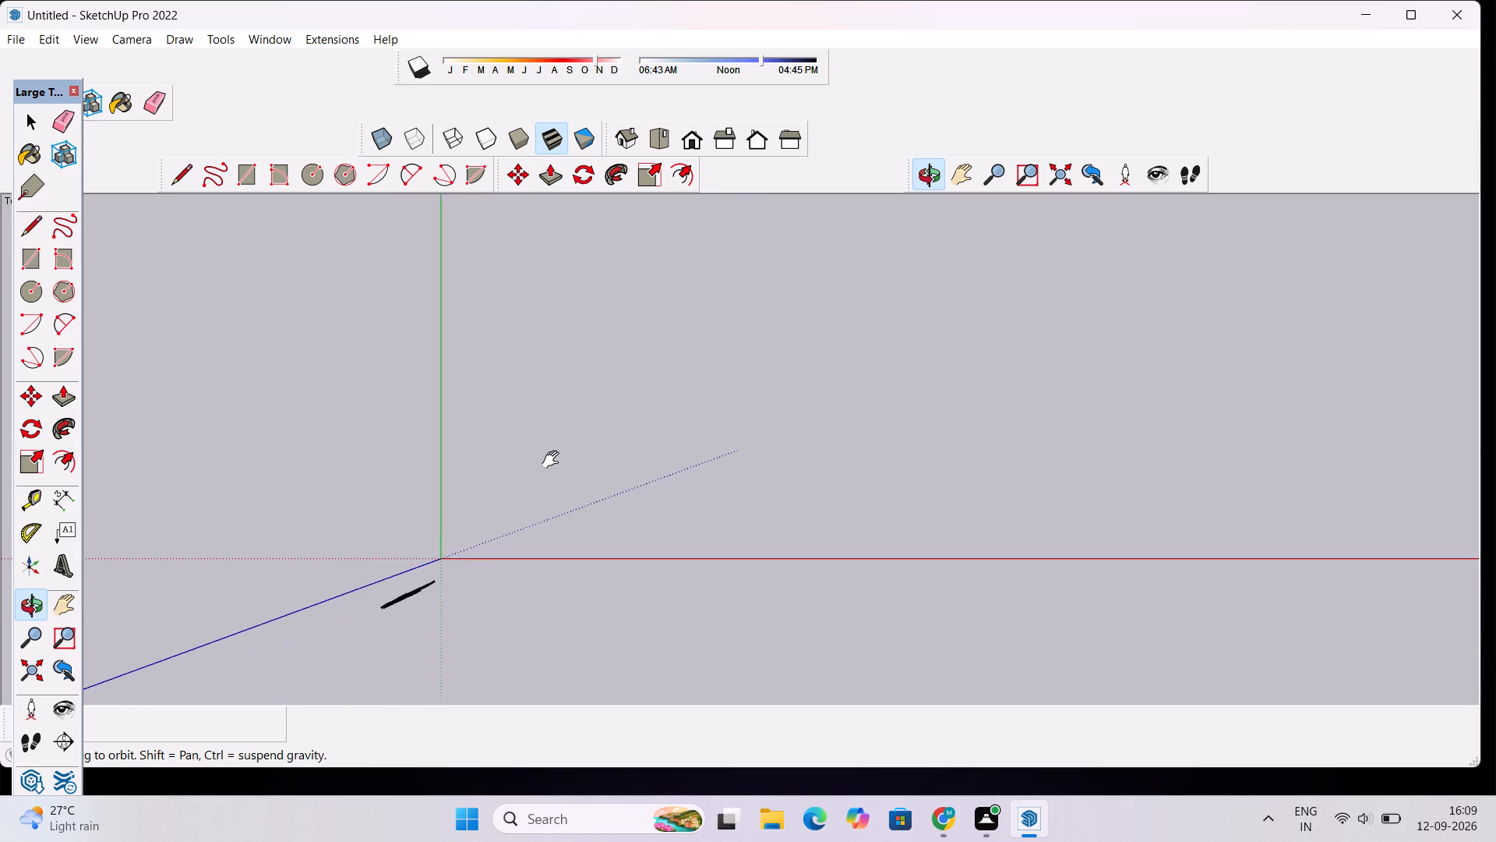
scroll(554, 460, "down", 8, "shift")
left_click_drag(557, 433, 531, 561, "shift")
scroll(577, 443, "down", 7, "shift")
left_click_drag(637, 399, 559, 465, "shift")
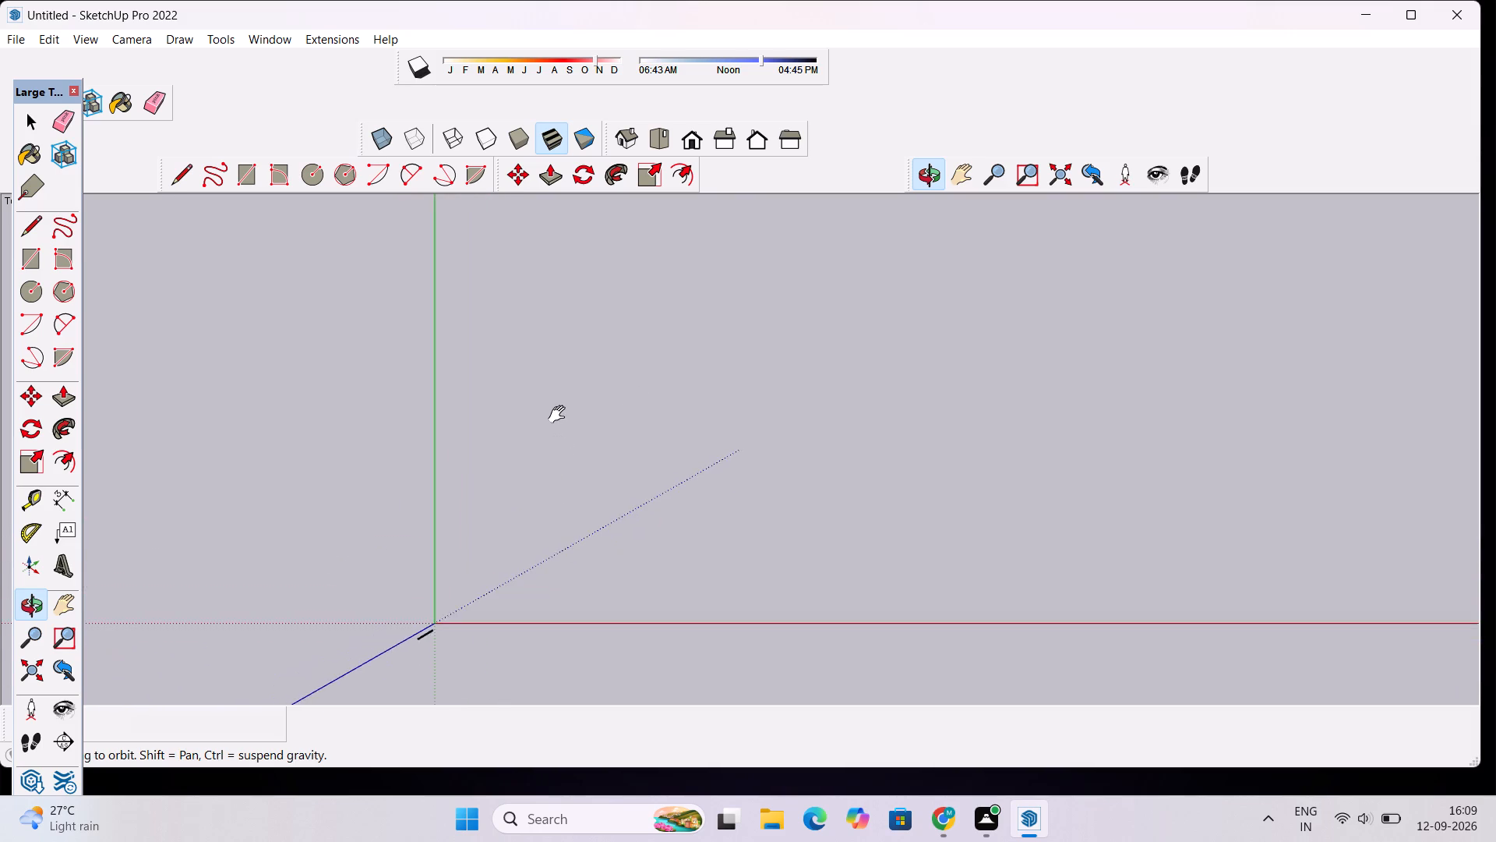
scroll(562, 410, "down", 5, "shift")
left_click_drag(575, 414, 486, 508, "shift")
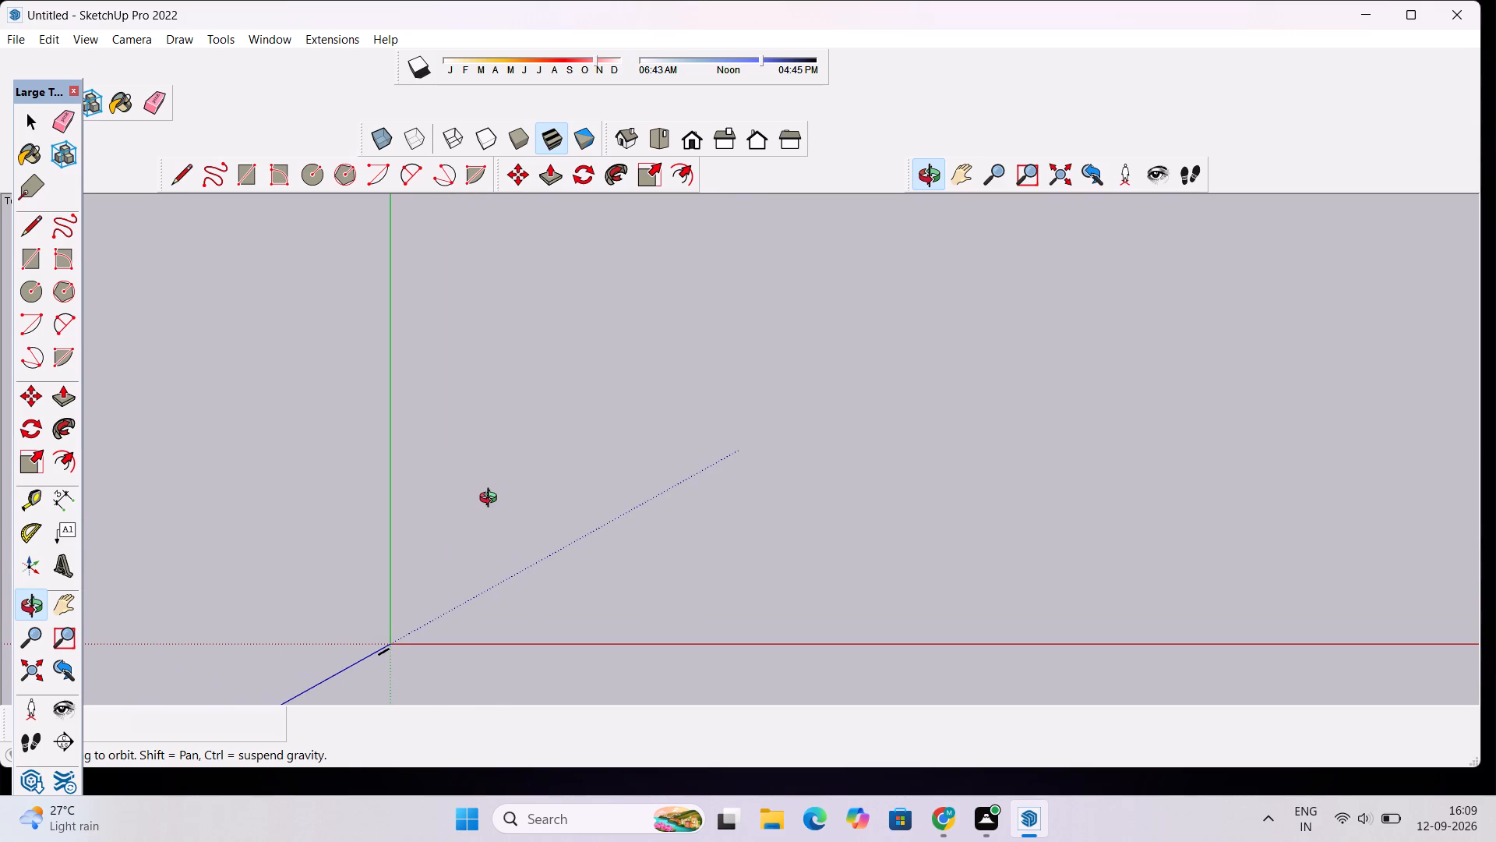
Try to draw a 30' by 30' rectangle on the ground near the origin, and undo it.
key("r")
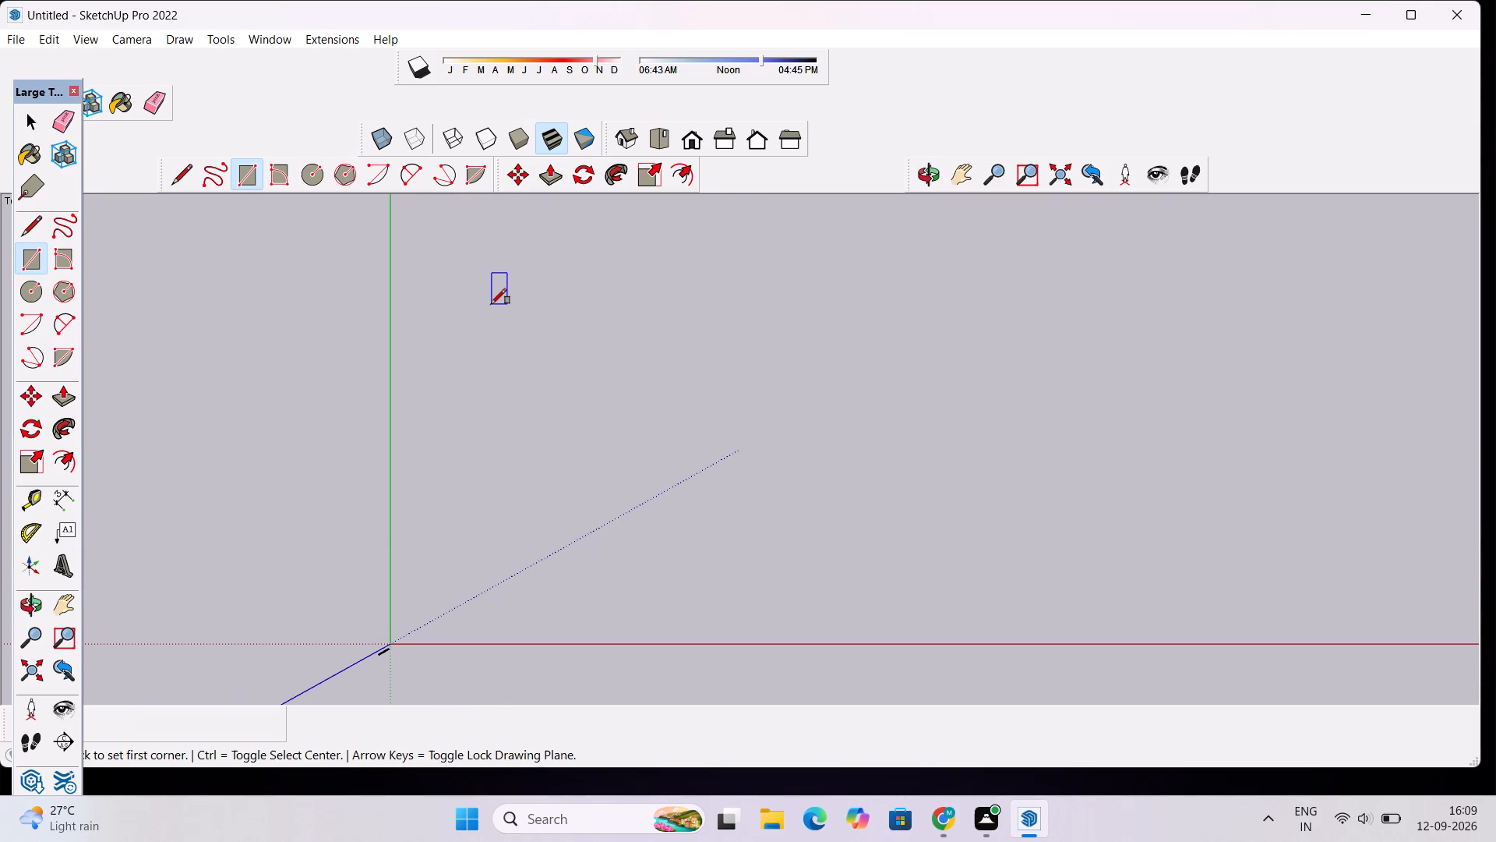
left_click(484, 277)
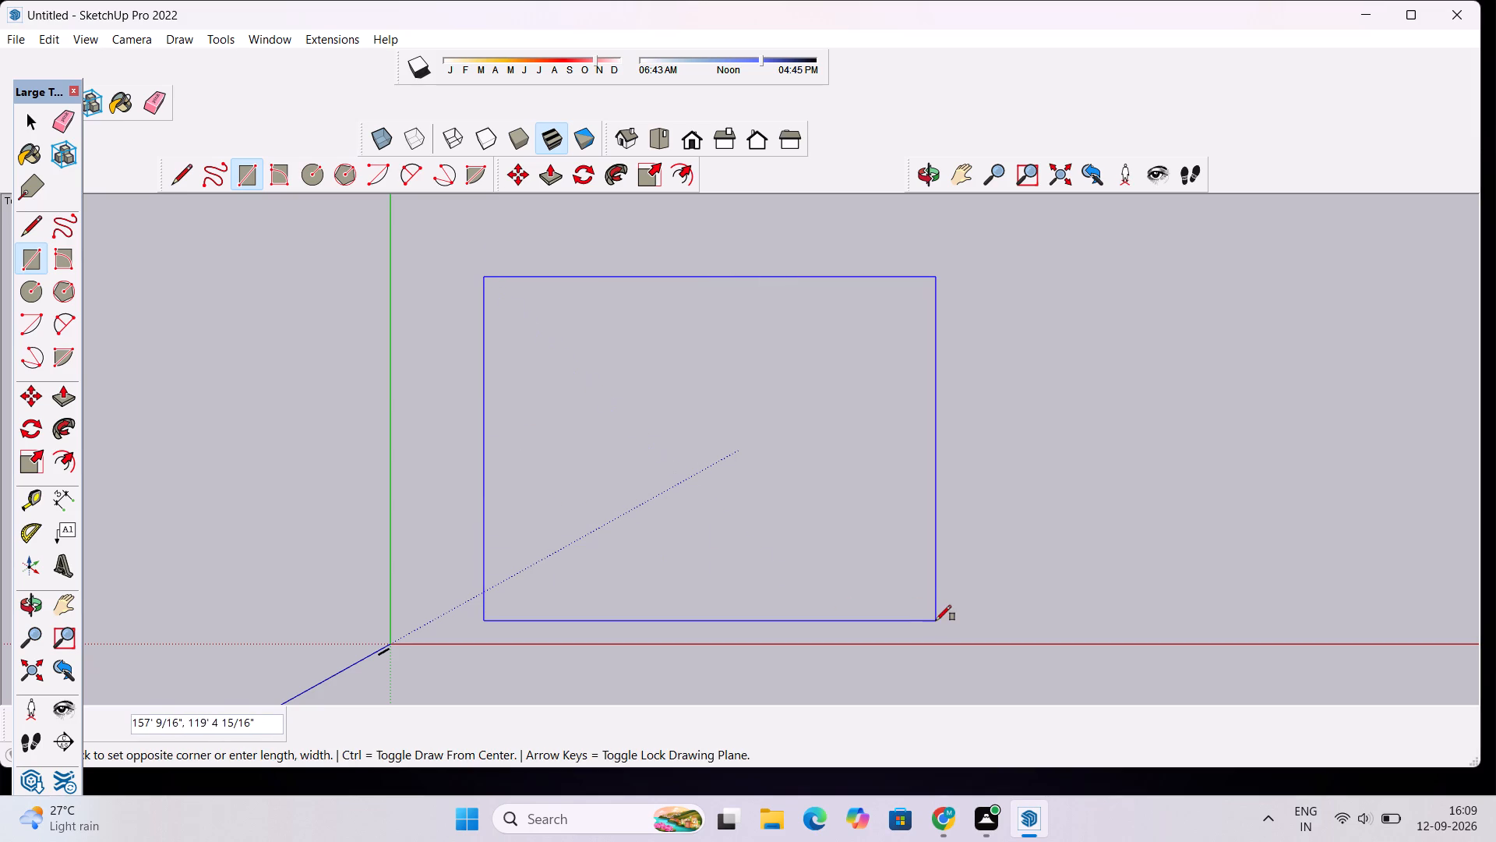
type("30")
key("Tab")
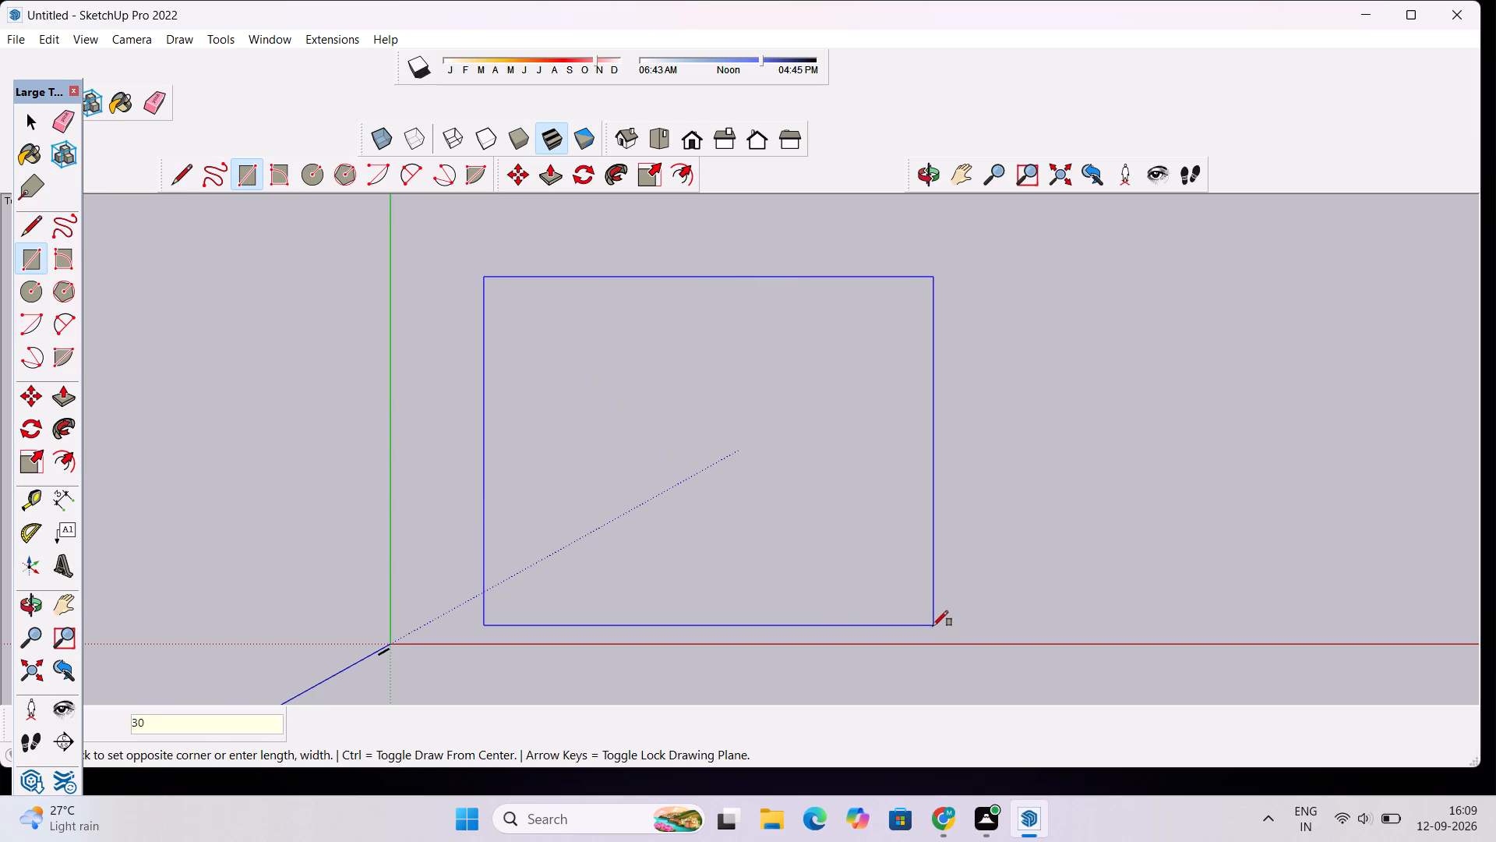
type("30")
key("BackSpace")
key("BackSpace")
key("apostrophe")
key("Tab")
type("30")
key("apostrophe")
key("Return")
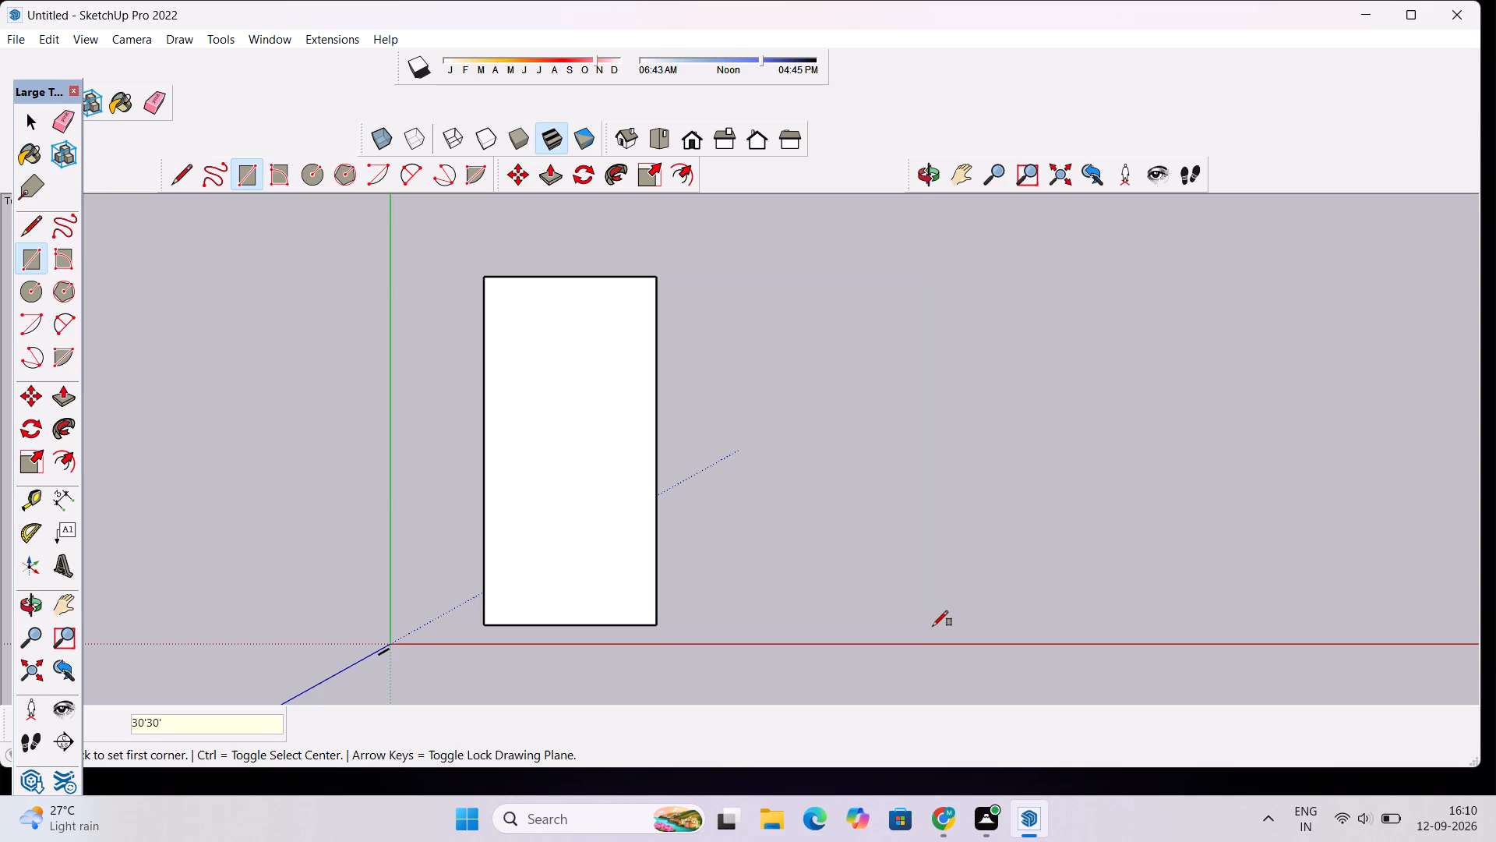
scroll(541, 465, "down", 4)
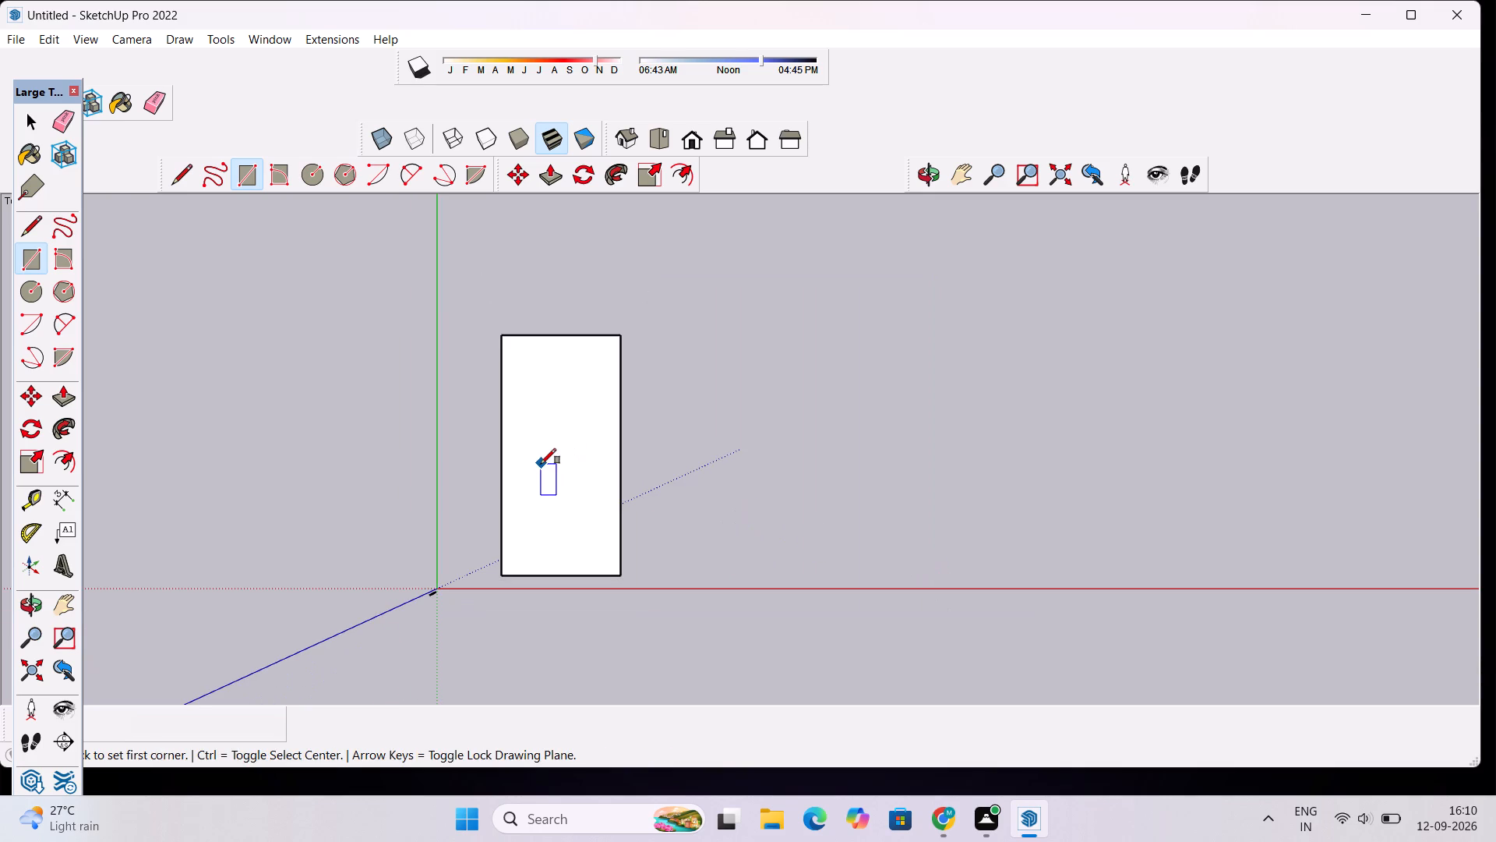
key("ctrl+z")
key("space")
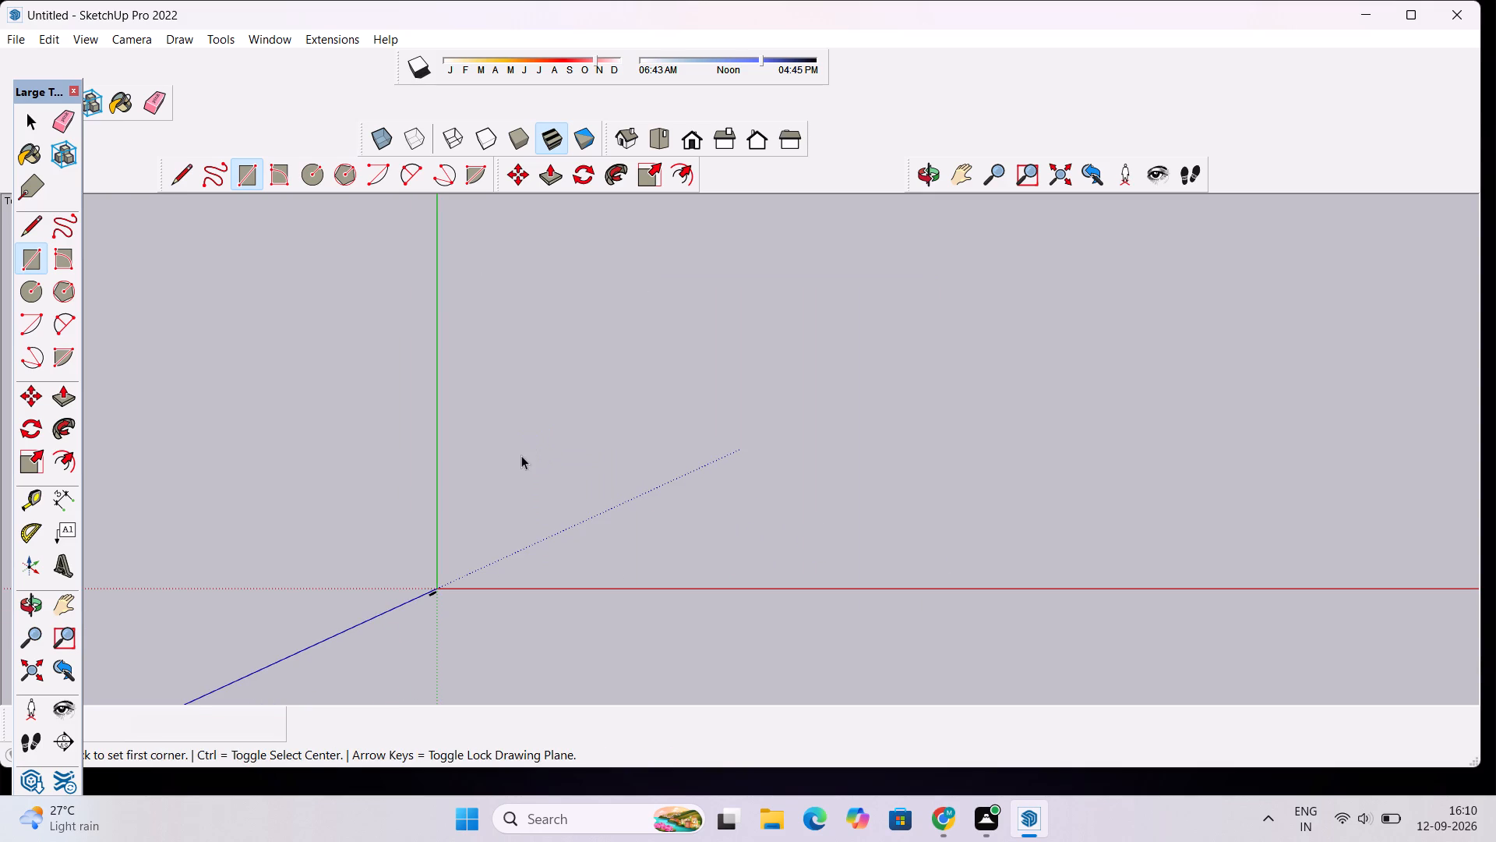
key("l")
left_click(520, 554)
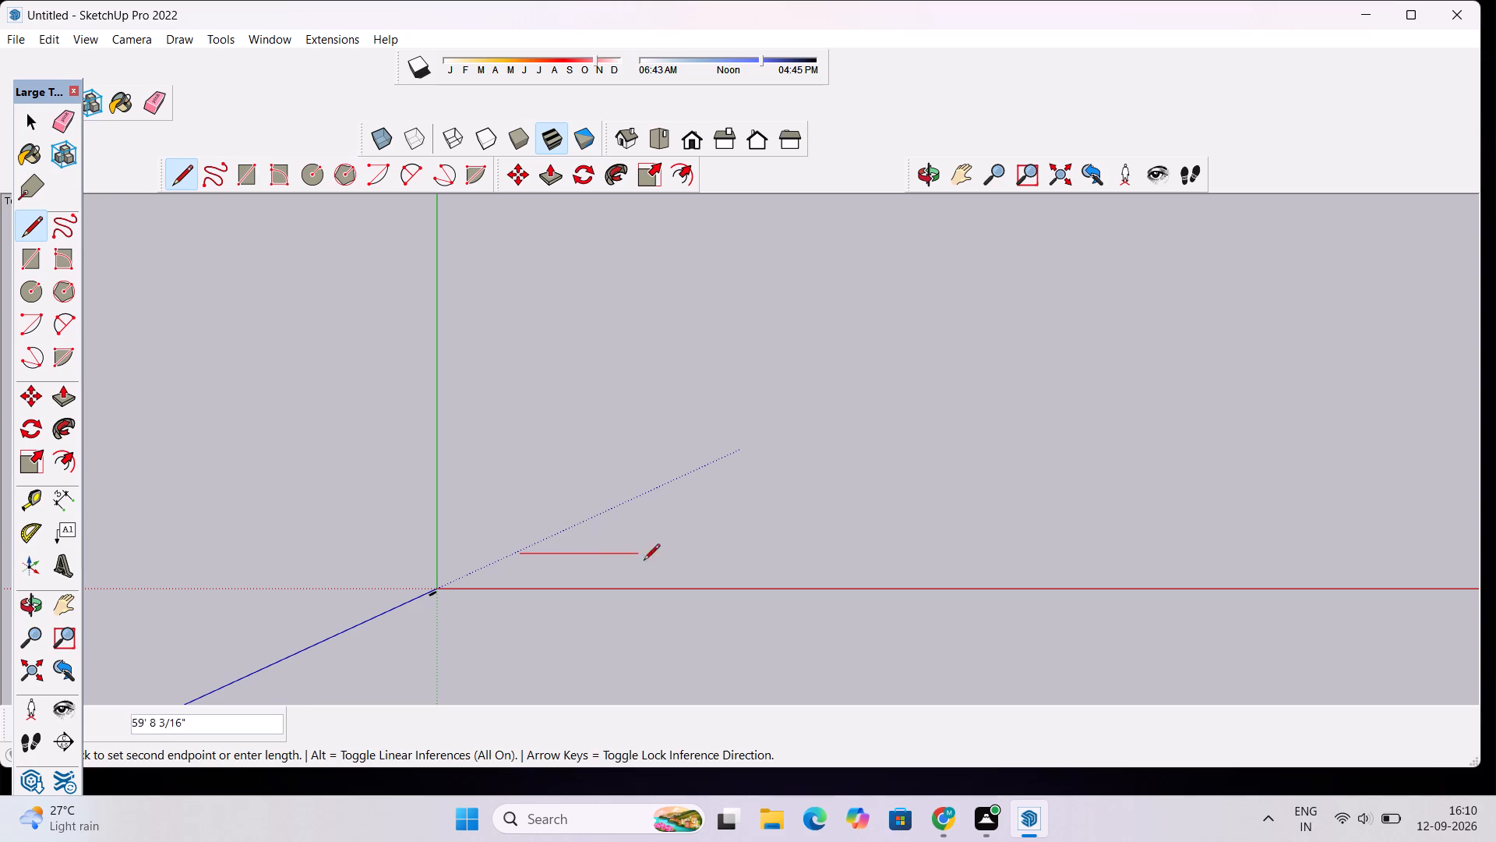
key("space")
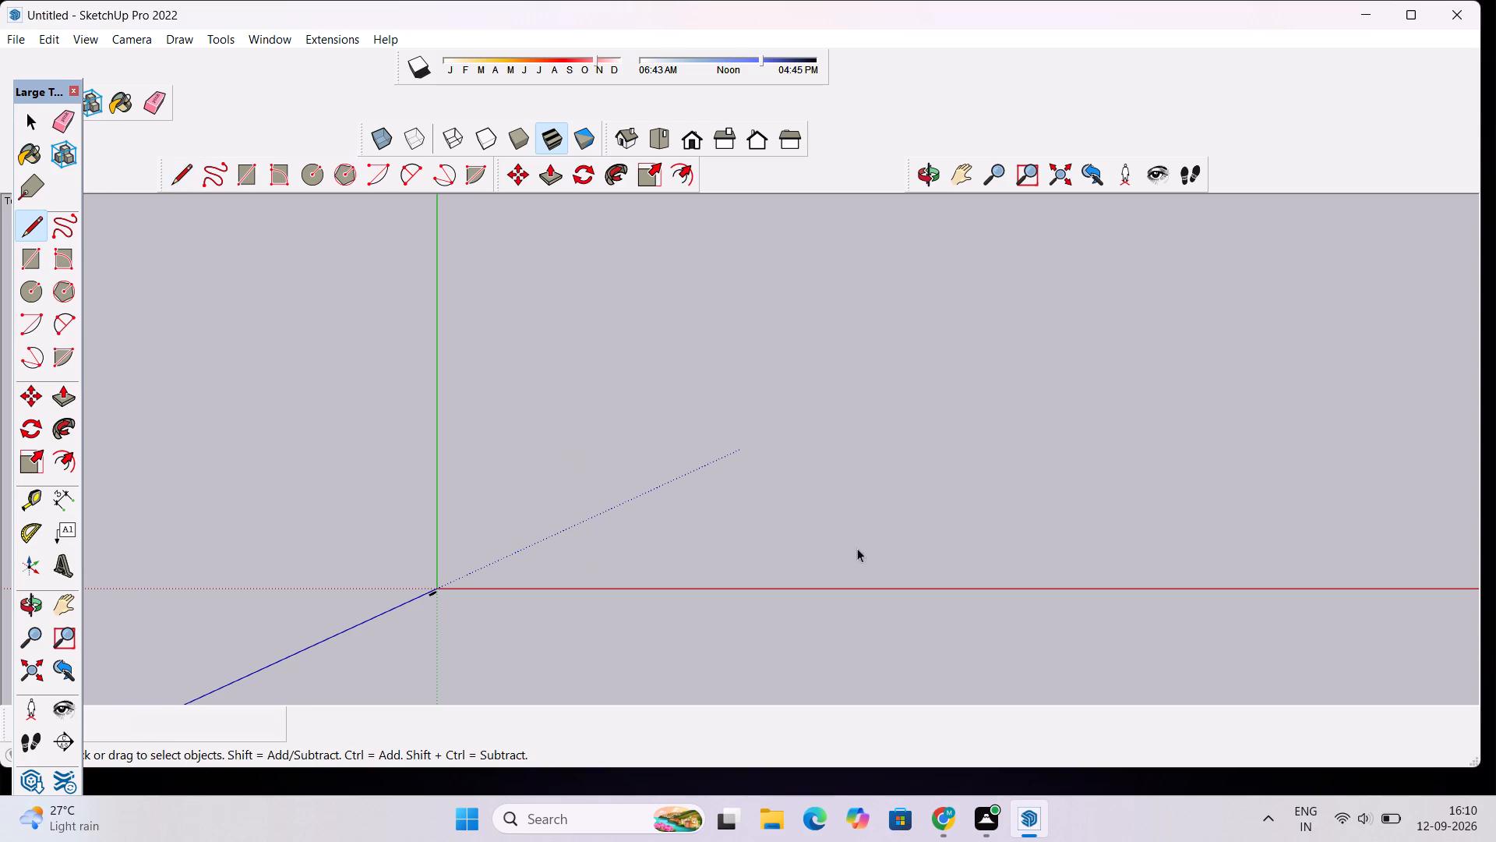
Draw two connected 30' lines from a point near the origin, one parallel to the red axis and one to the green.
scroll(614, 556, "up", 20)
scroll(614, 556, "up", 7)
scroll(506, 508, "down", 8)
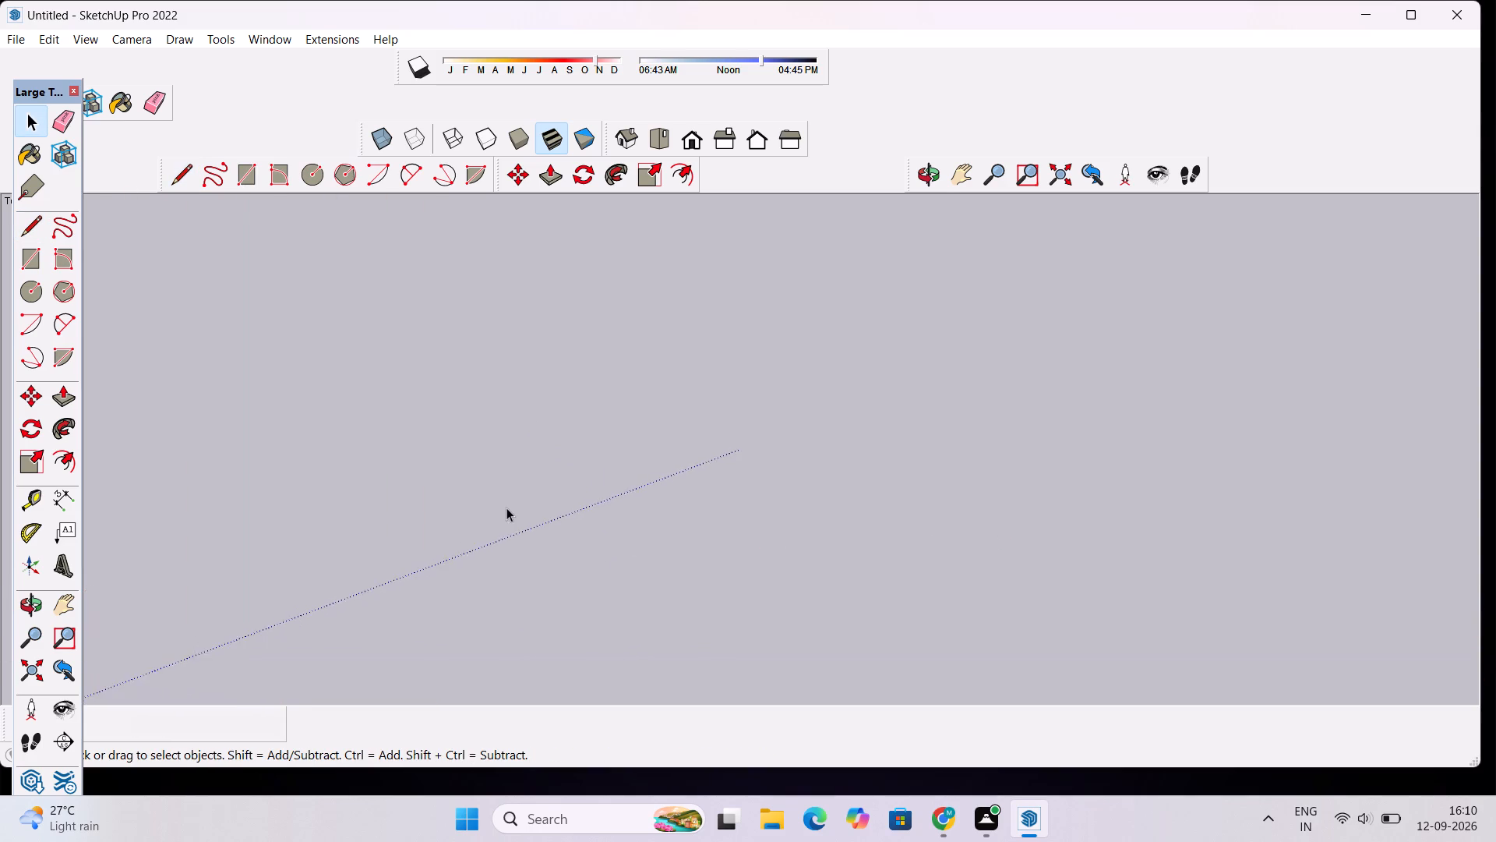
scroll(506, 508, "down", 10)
left_click(925, 171)
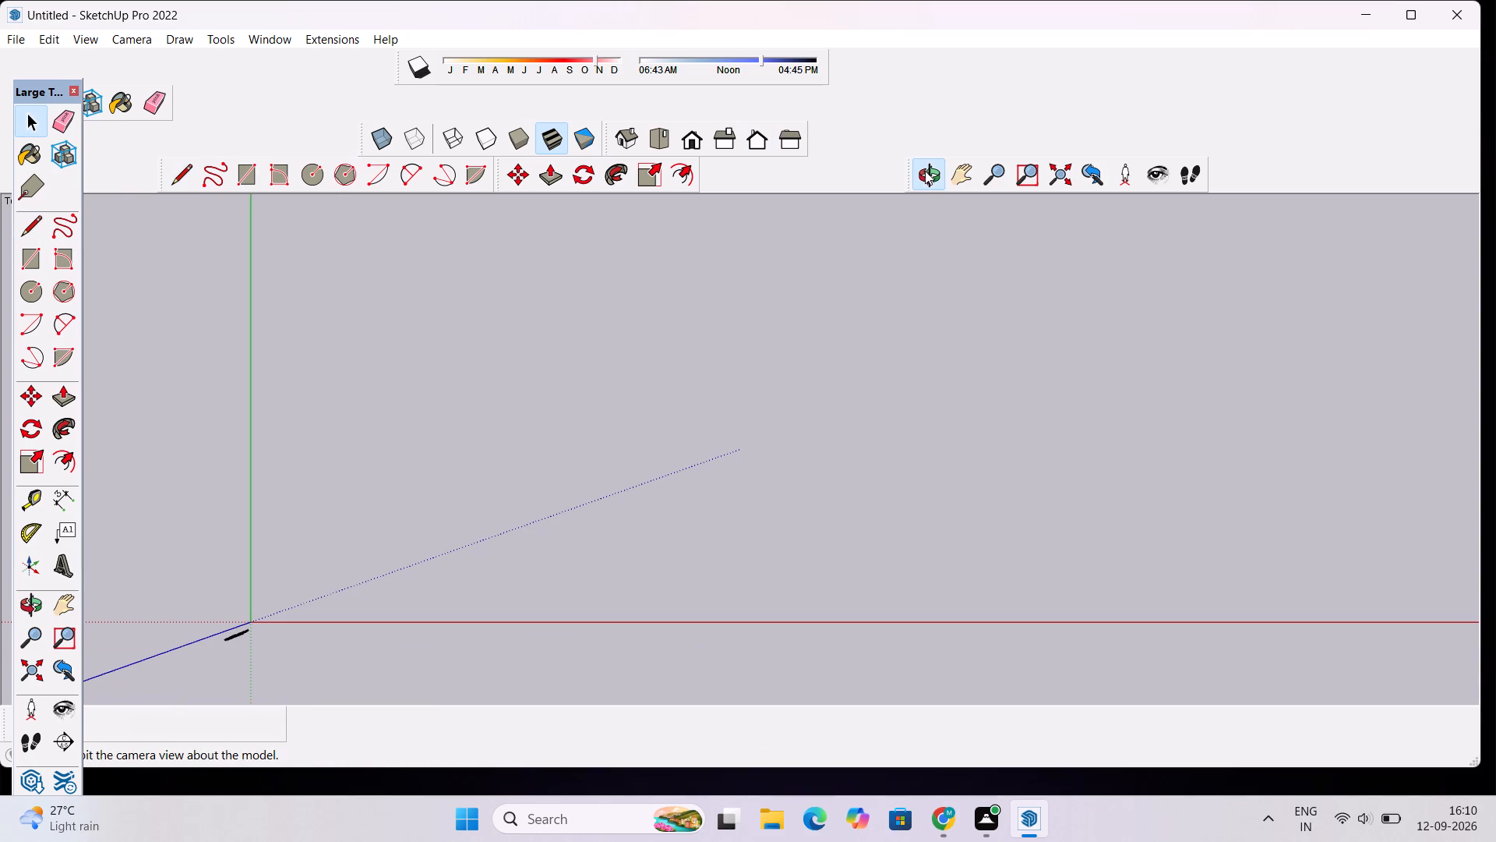
scroll(229, 670, "up", 12)
scroll(318, 553, "up", 8)
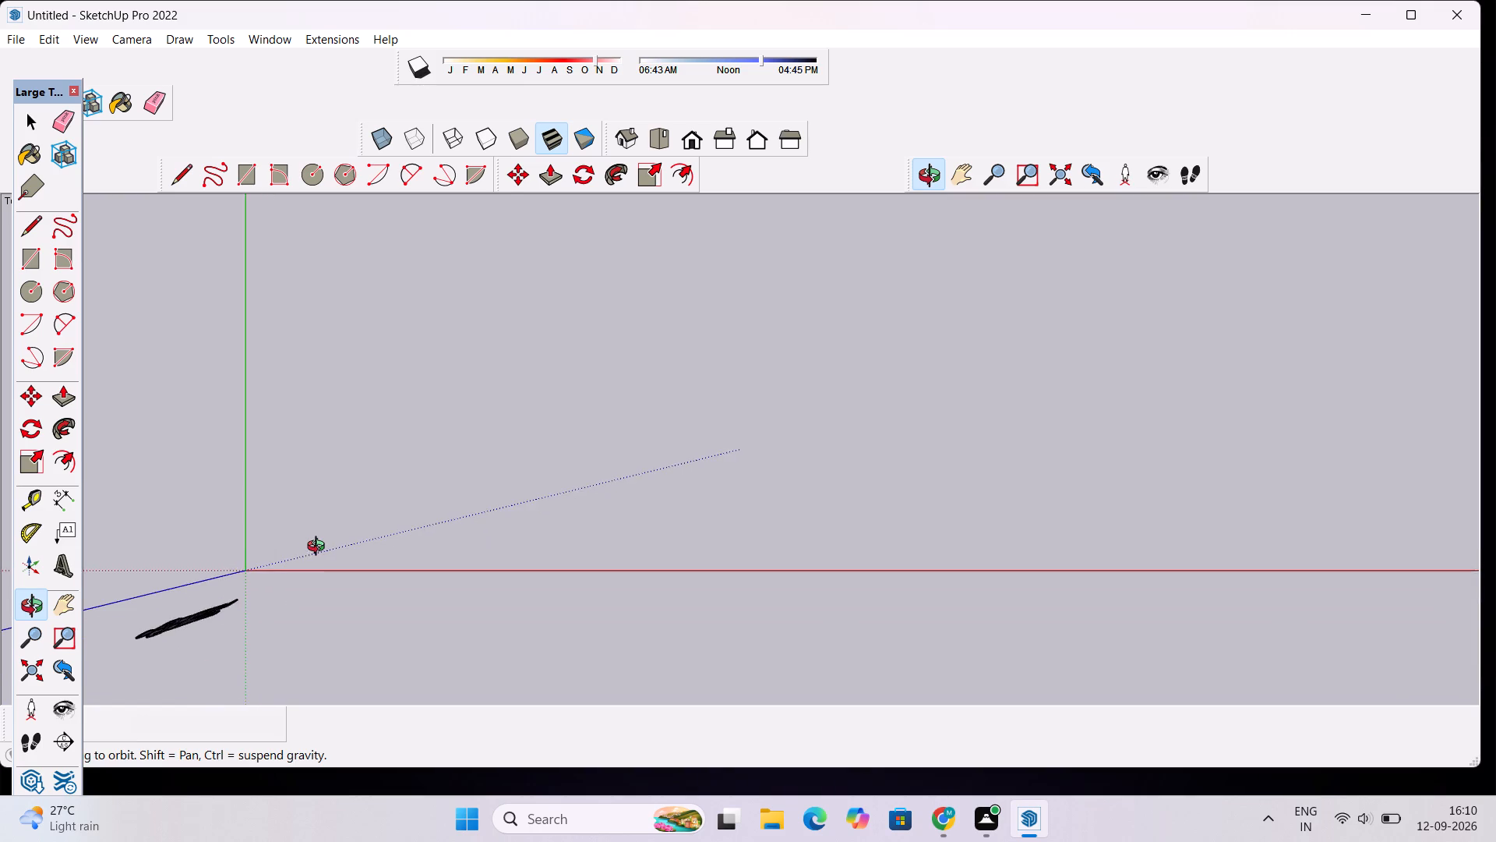
scroll(319, 548, "up", 4)
key("space")
type("l")
left_click(256, 550)
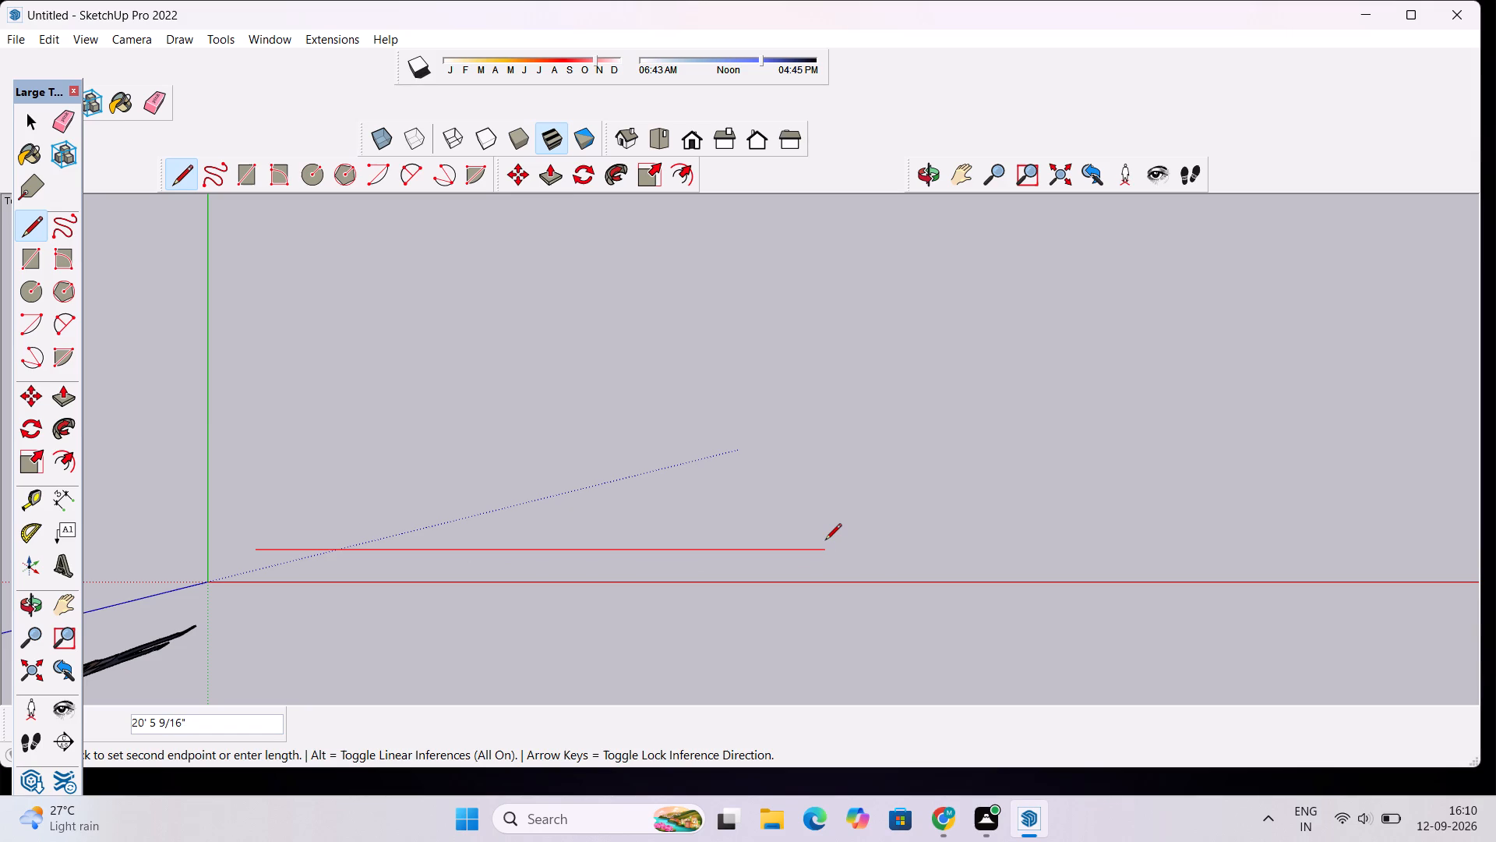
type("30'")
key("Return")
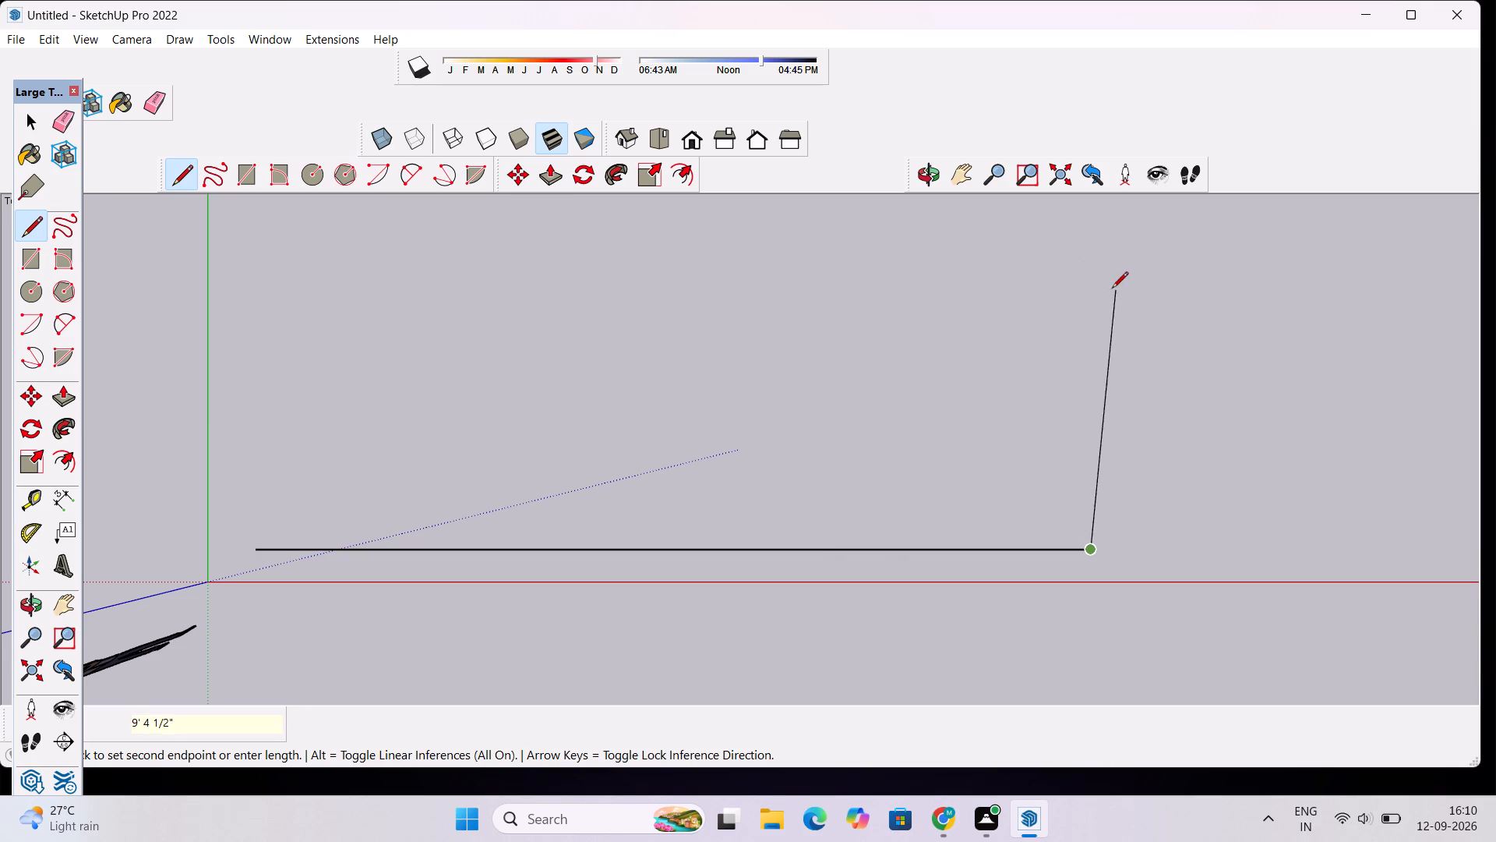
type("30'")
key("Return")
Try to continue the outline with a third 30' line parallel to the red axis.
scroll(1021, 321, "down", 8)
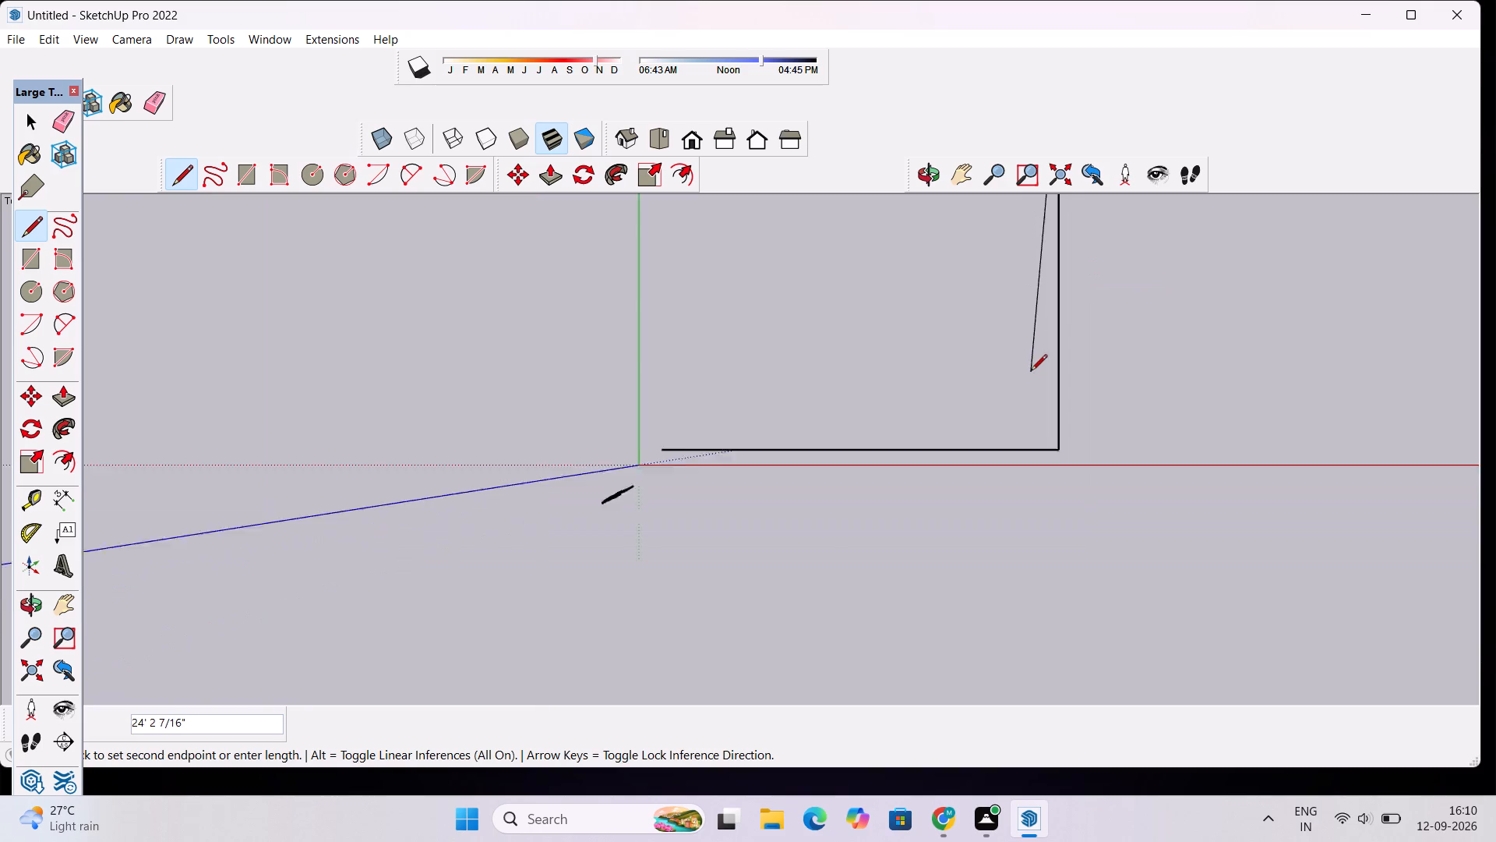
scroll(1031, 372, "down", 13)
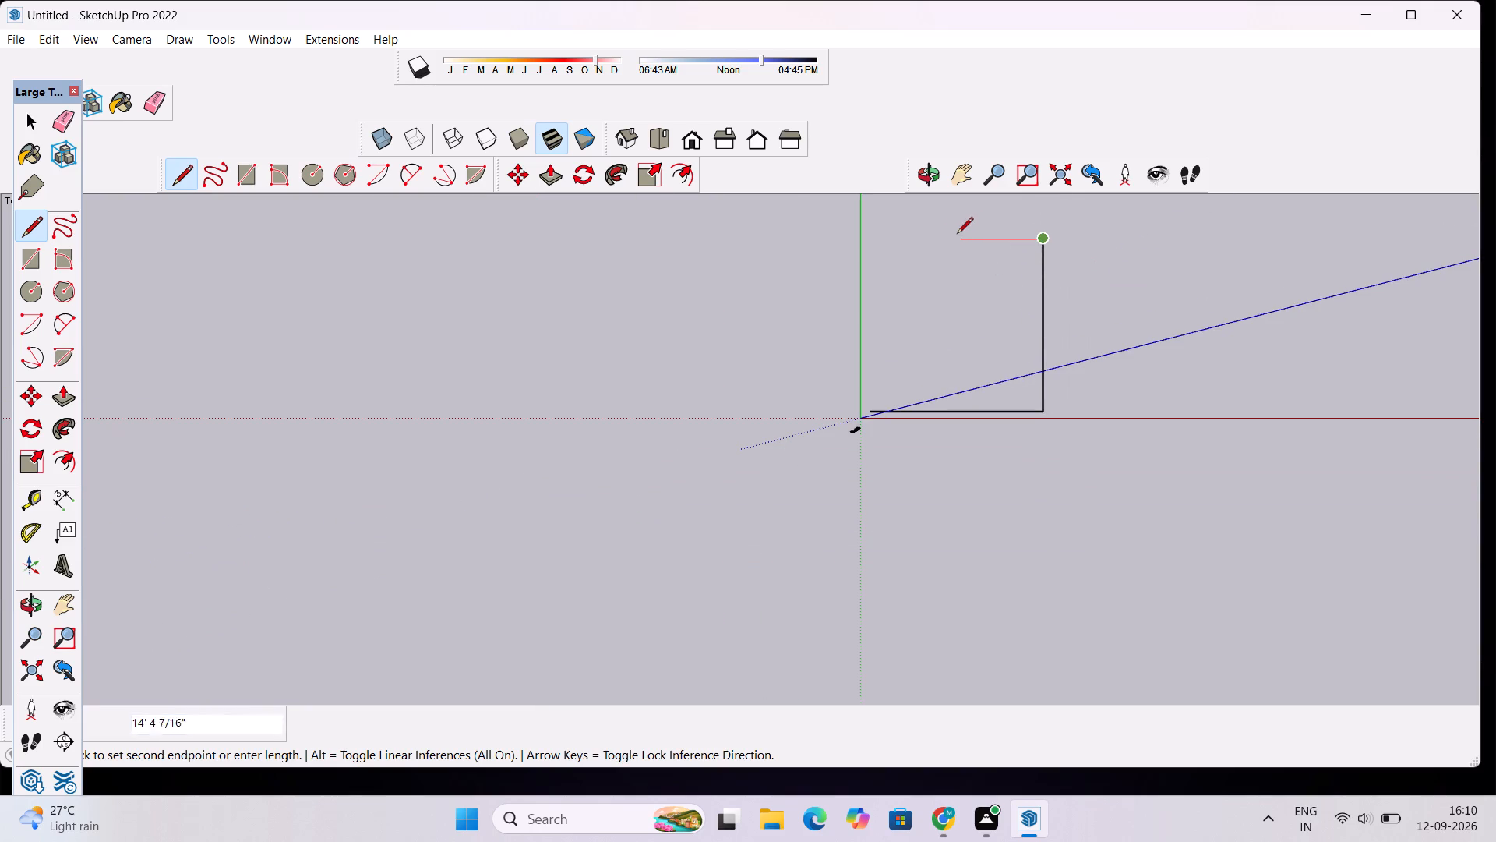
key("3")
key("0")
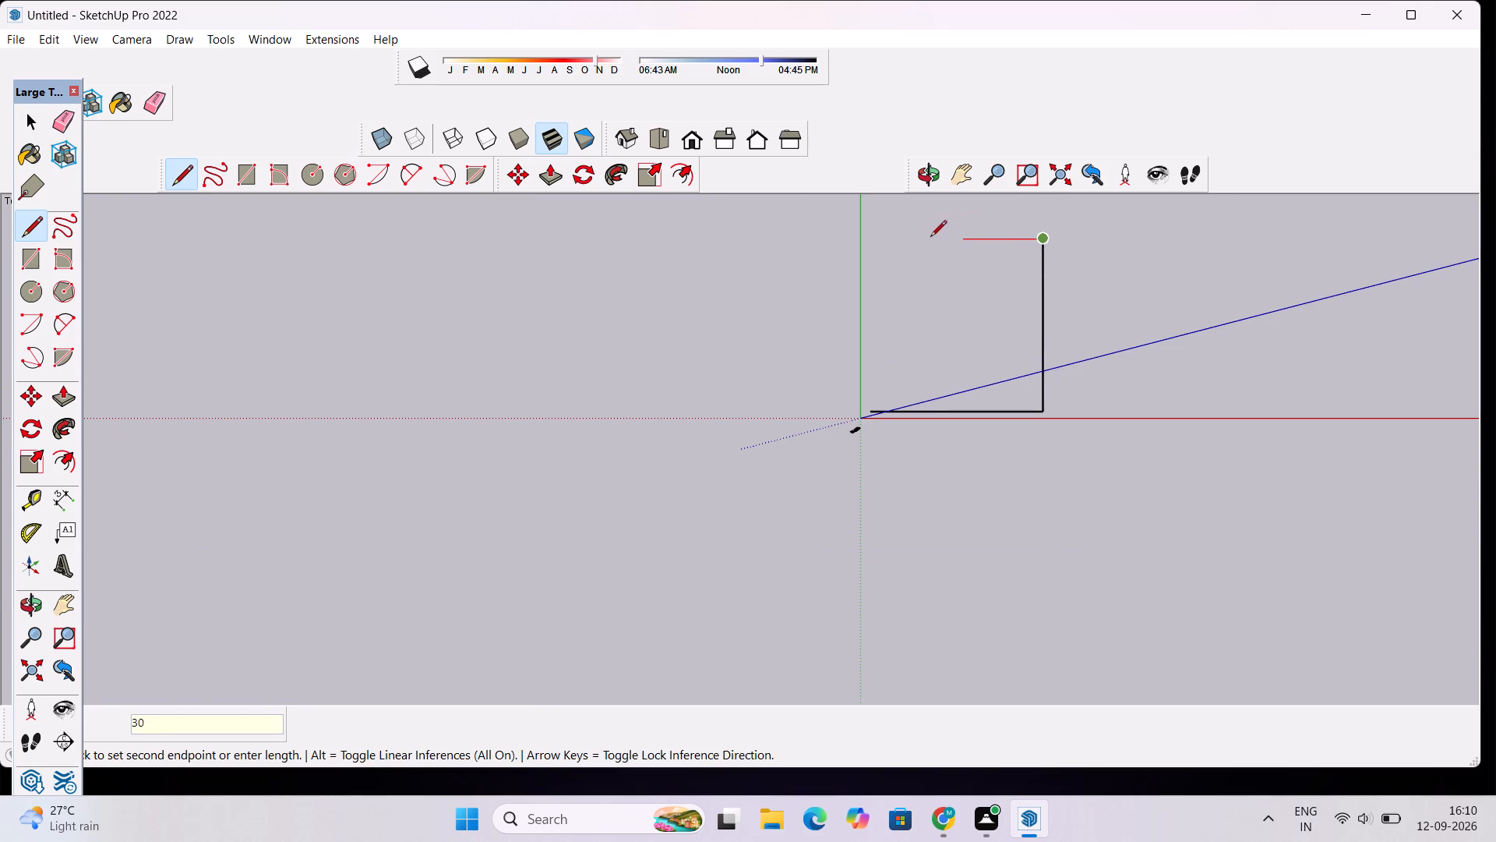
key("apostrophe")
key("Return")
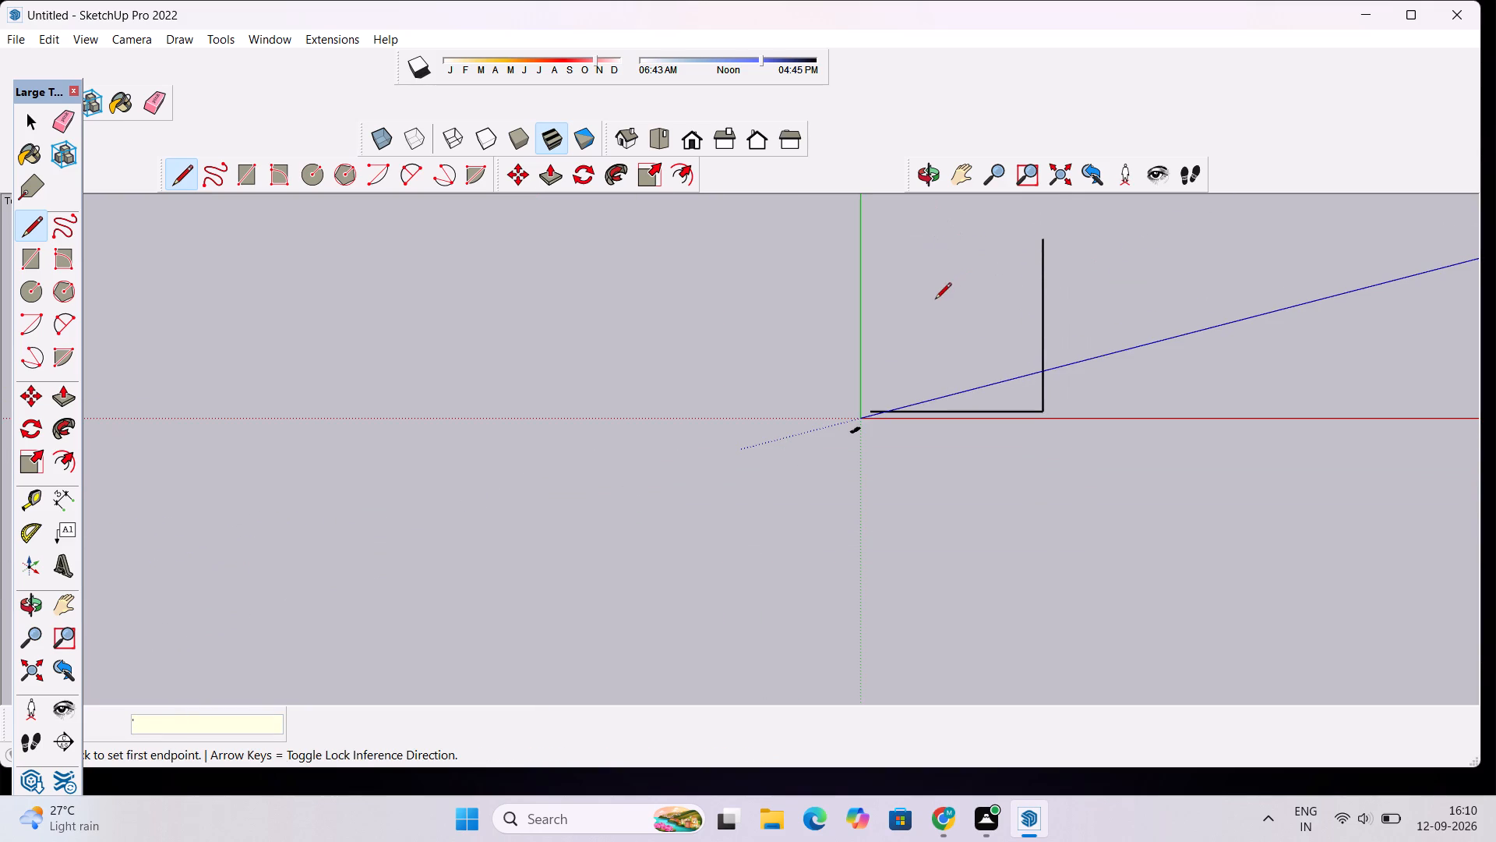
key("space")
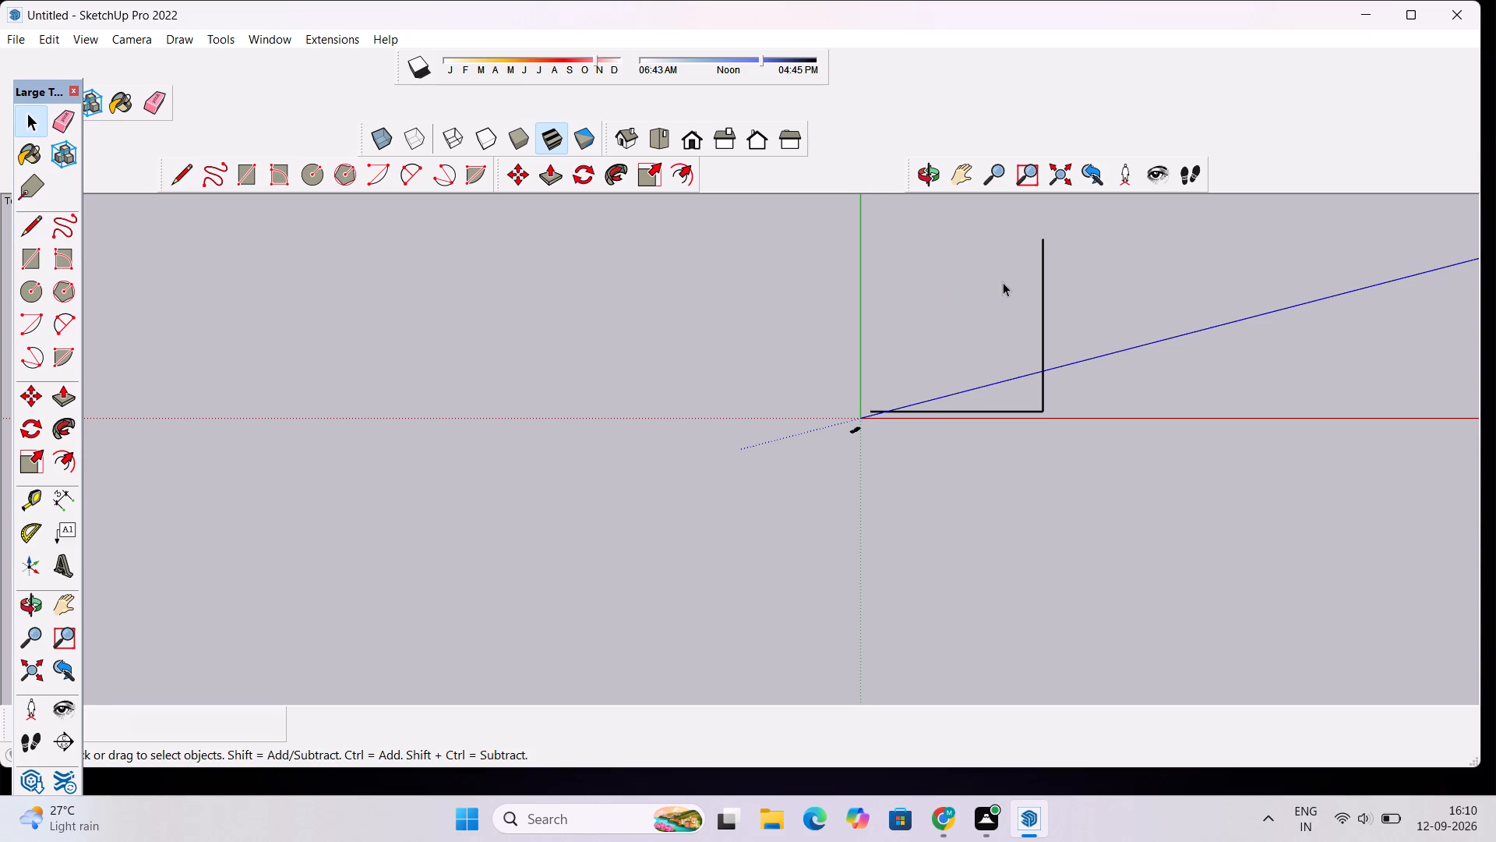
Draw a 30' line from the open end parallel to the first edge, and close the square at its starting point.
key("l")
left_click(1043, 242)
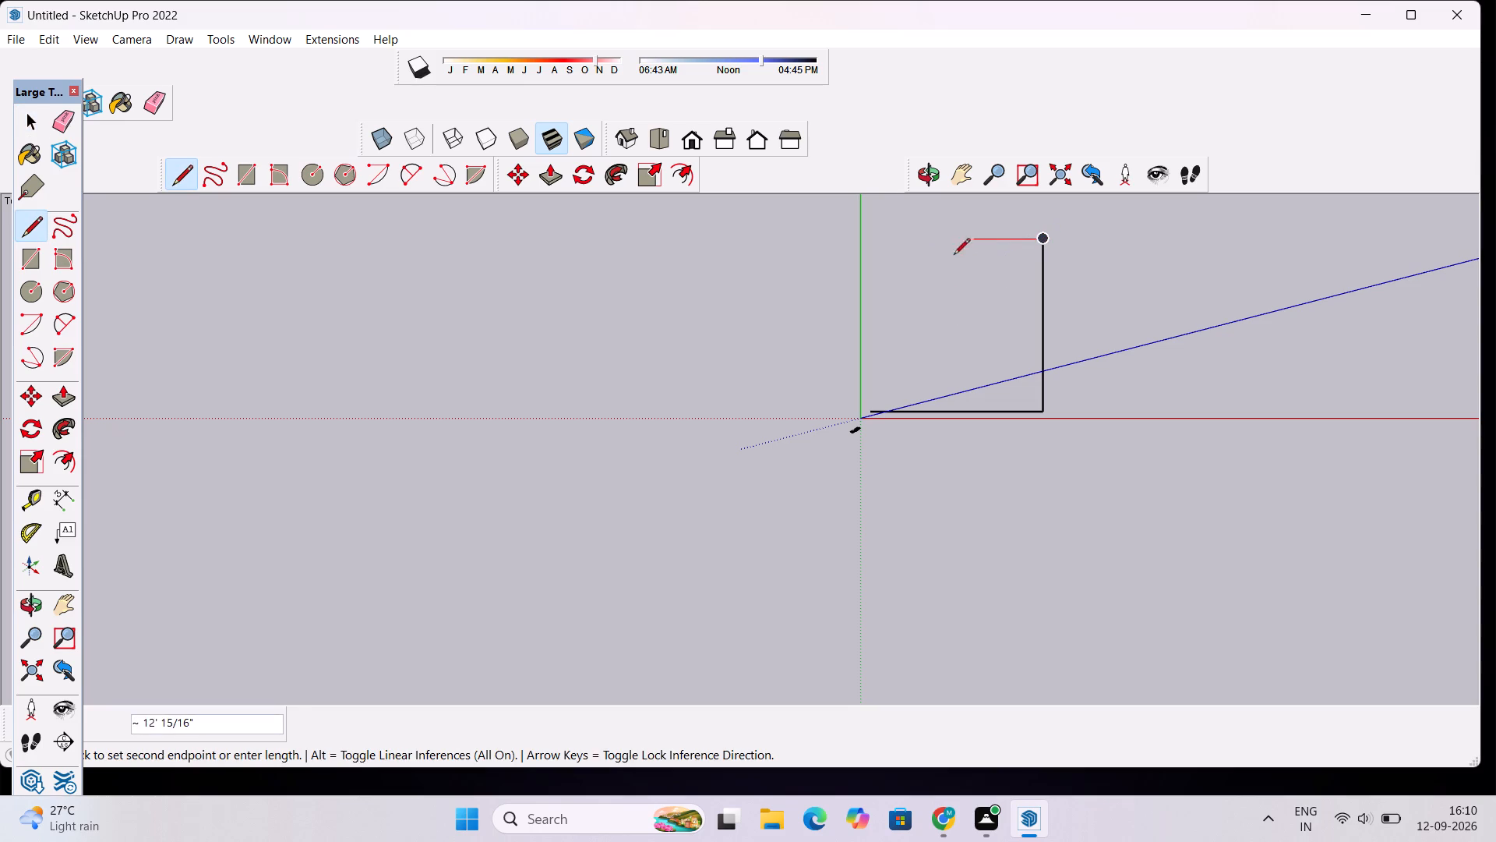
type("30")
key("apostrophe")
key("Return")
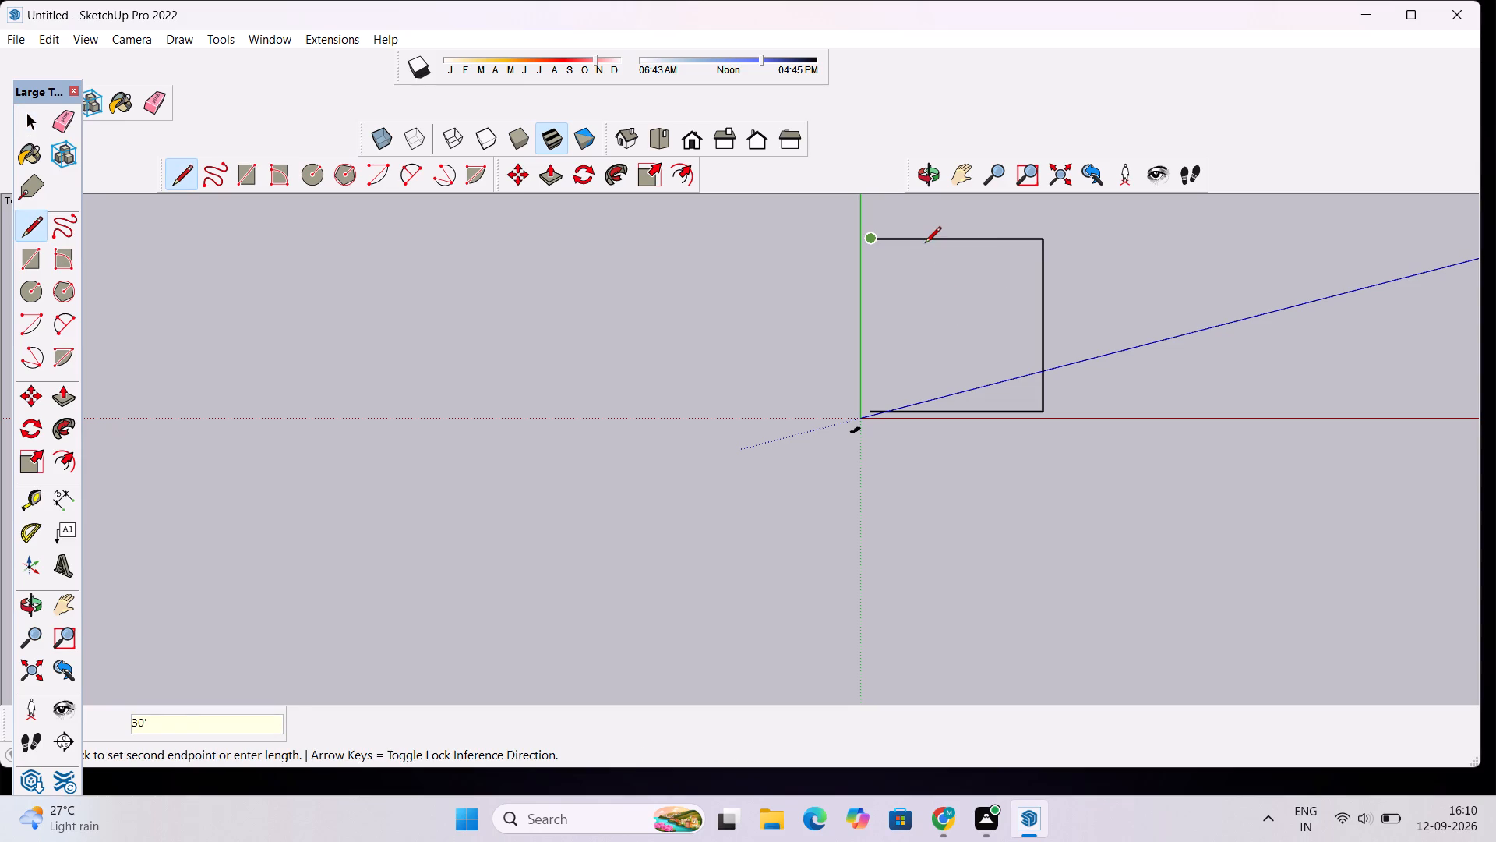
scroll(866, 408, "up", 6)
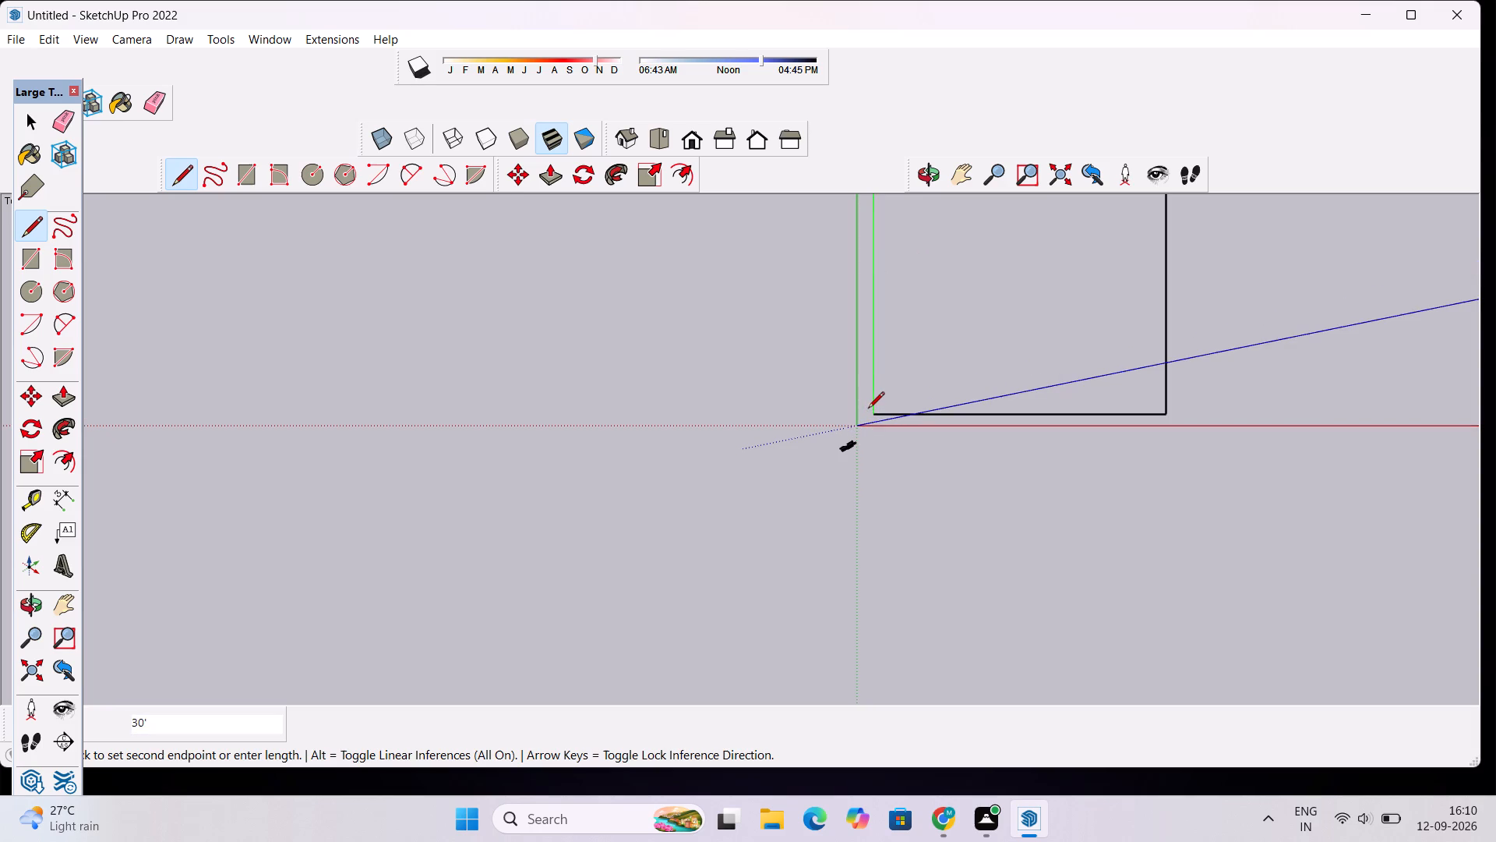
left_click(874, 417)
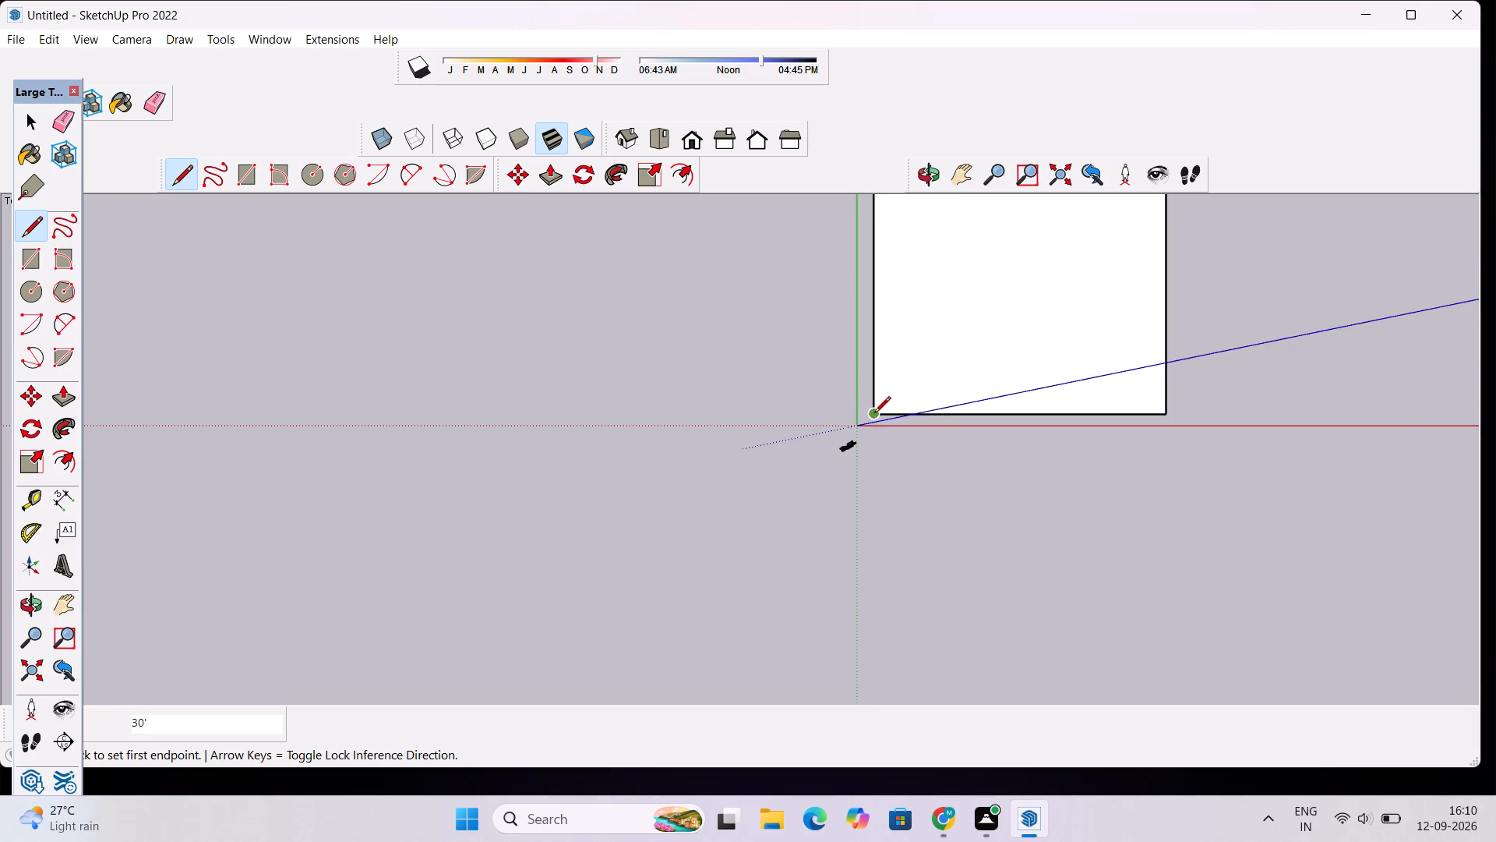
key("space")
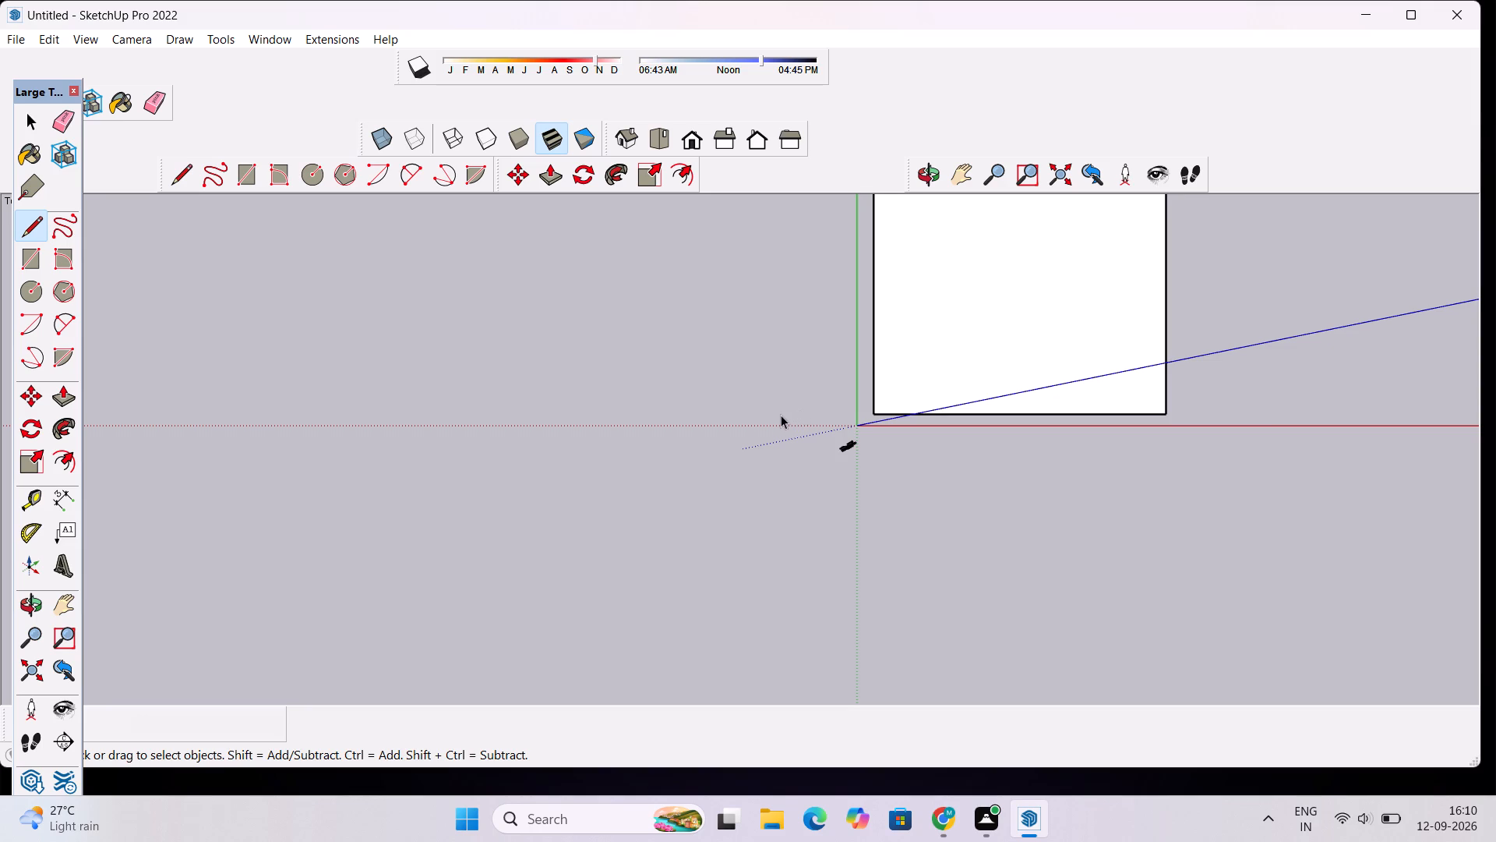
Examine the 30' square base from overhead and tilted viewpoints at several distances.
scroll(757, 428, "down", 3)
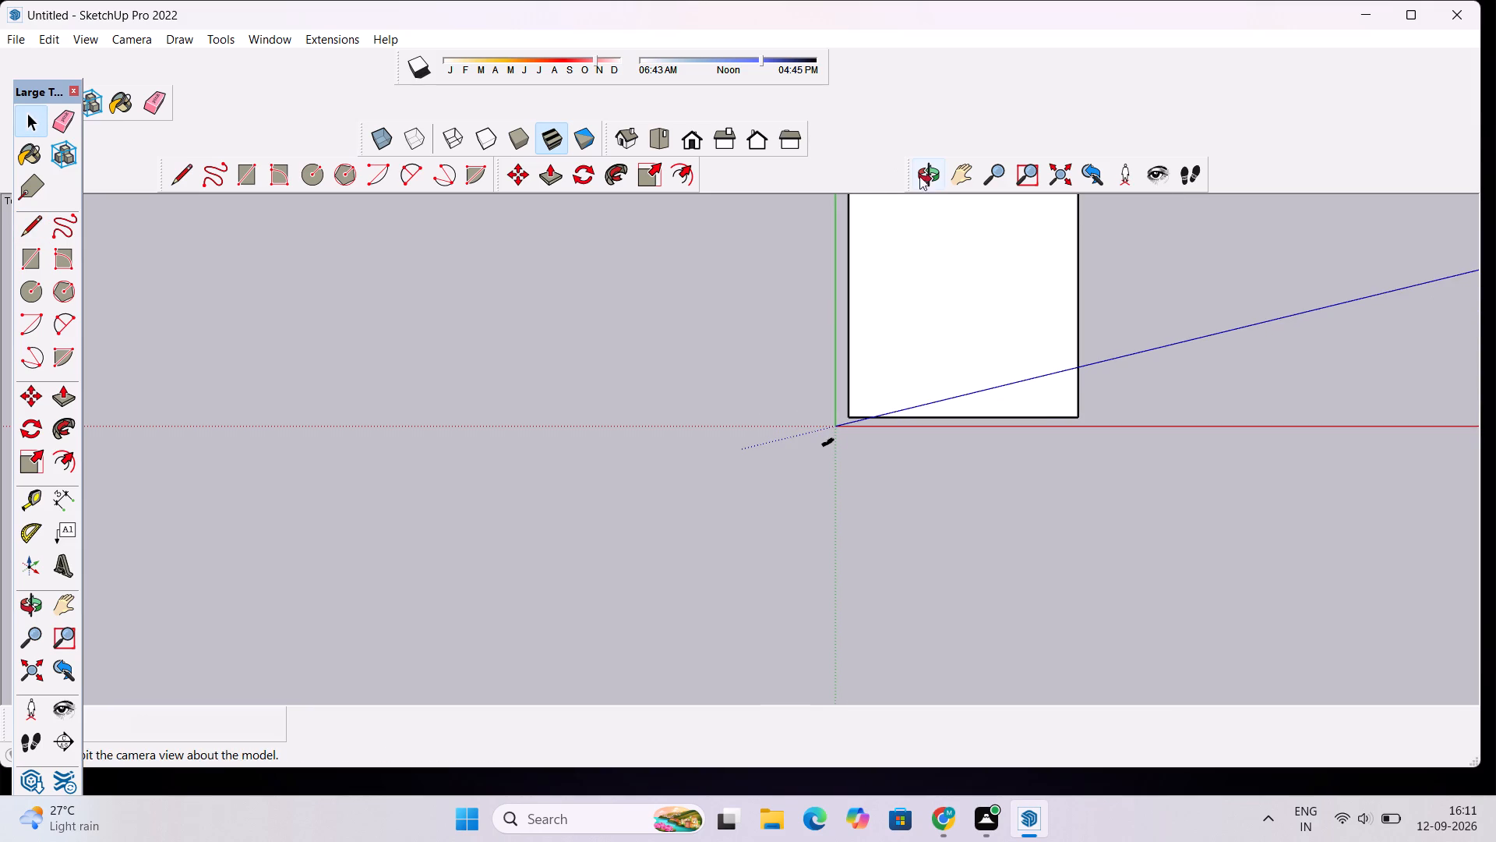
left_click(937, 180, "shift")
left_click_drag(908, 292, 759, 512, "shift")
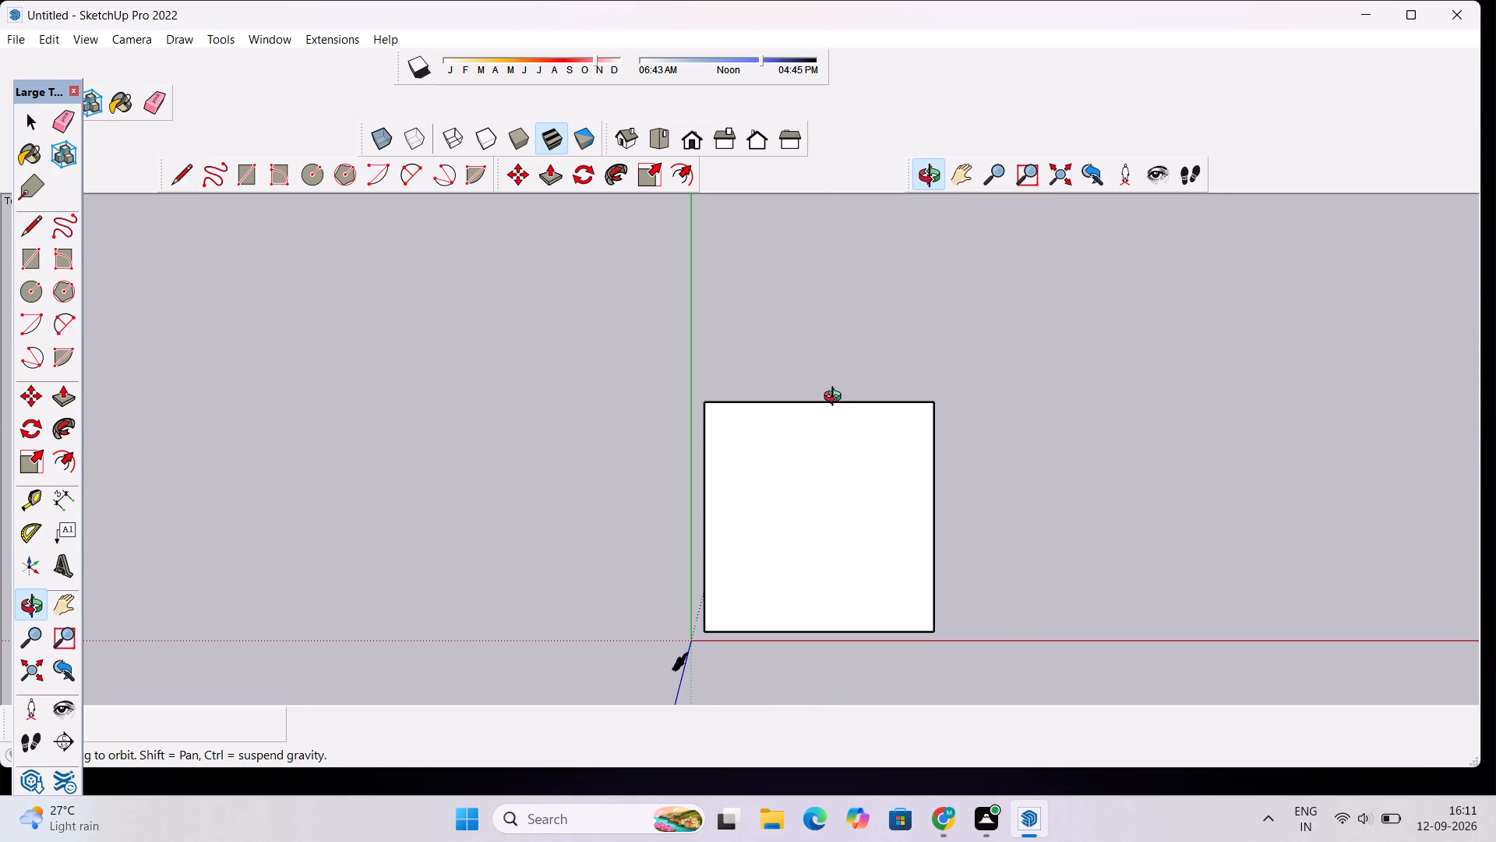
scroll(818, 425, "down", 4)
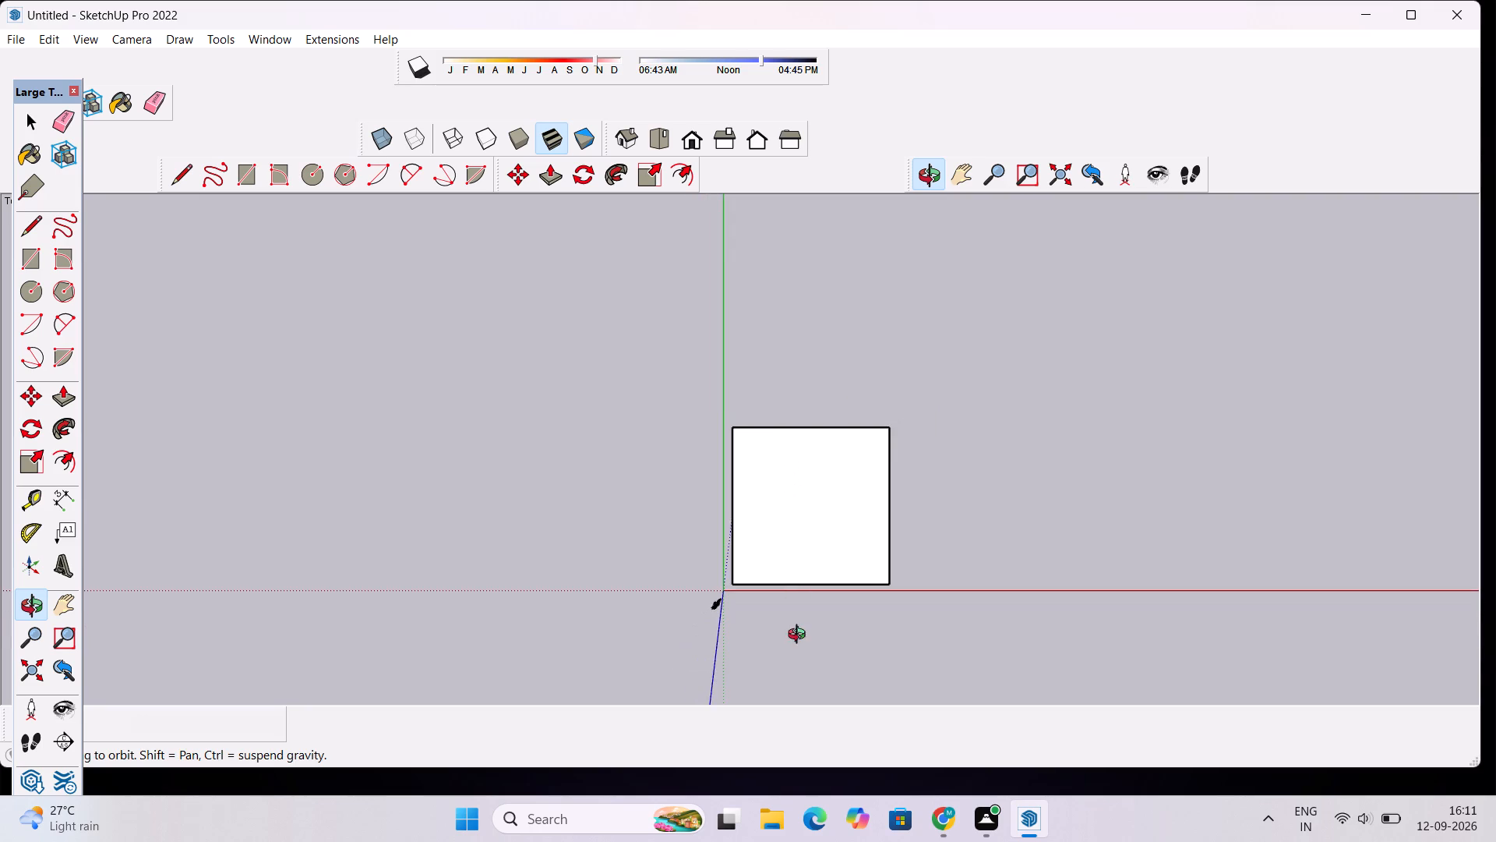
left_click_drag(800, 636, 798, 516)
scroll(811, 557, "up", 4)
left_click_drag(833, 630, 833, 588)
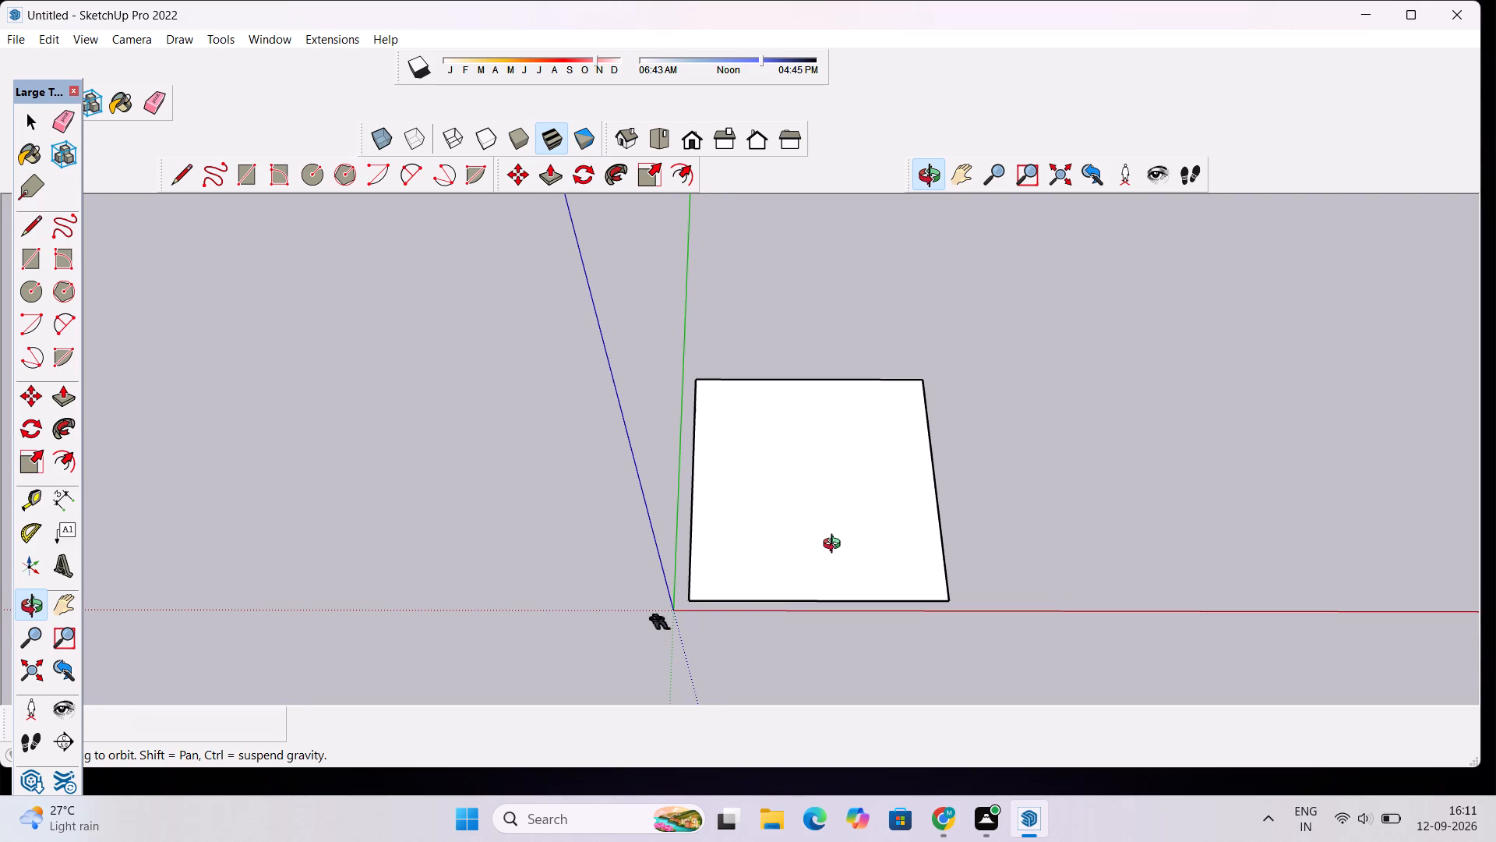
scroll(834, 546, "down", 7)
left_click_drag(799, 639, 798, 508)
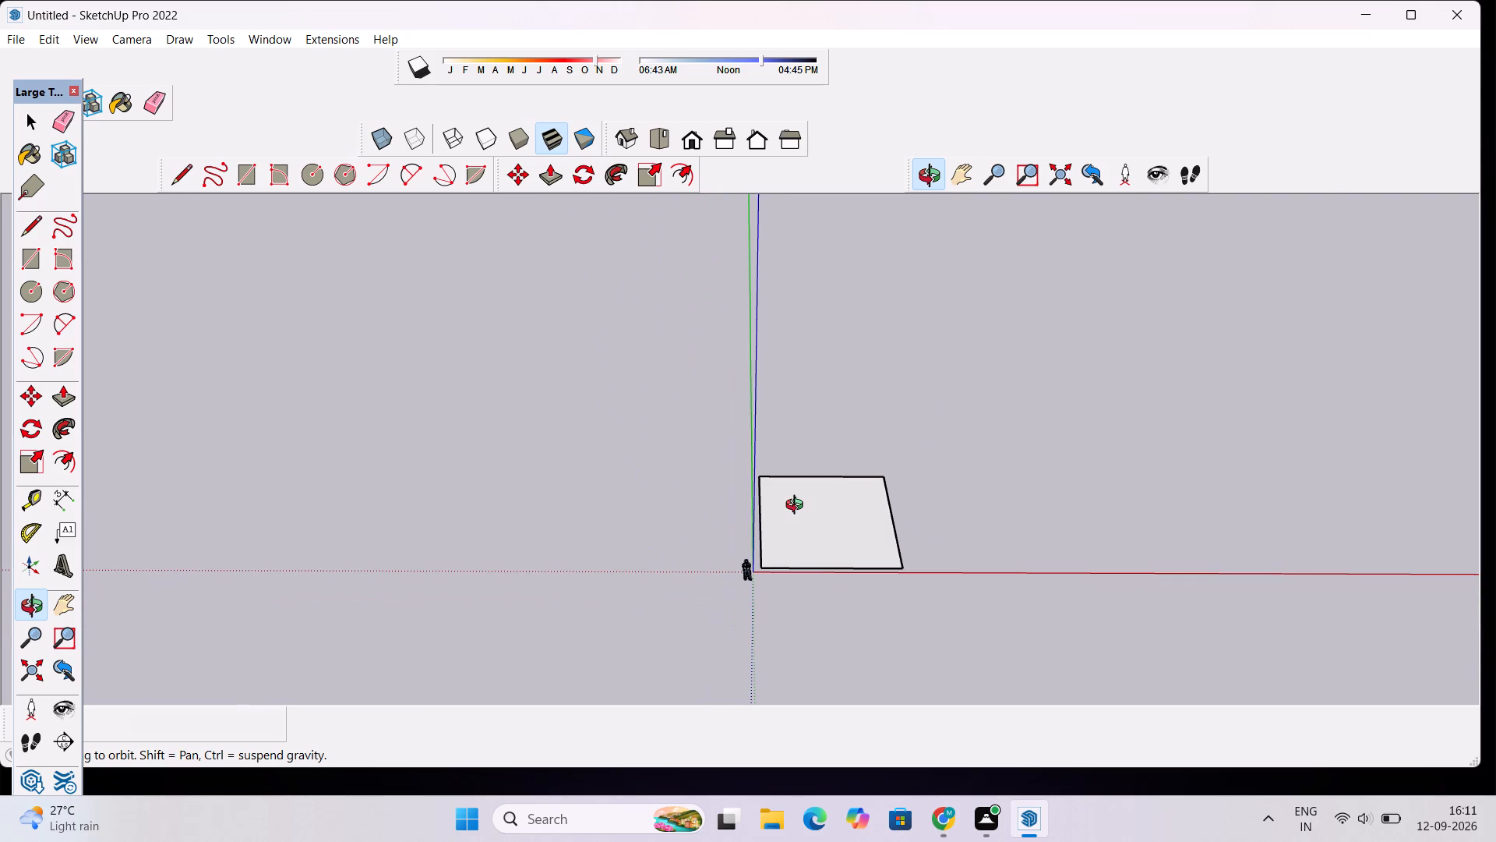
scroll(798, 507, "down", 6)
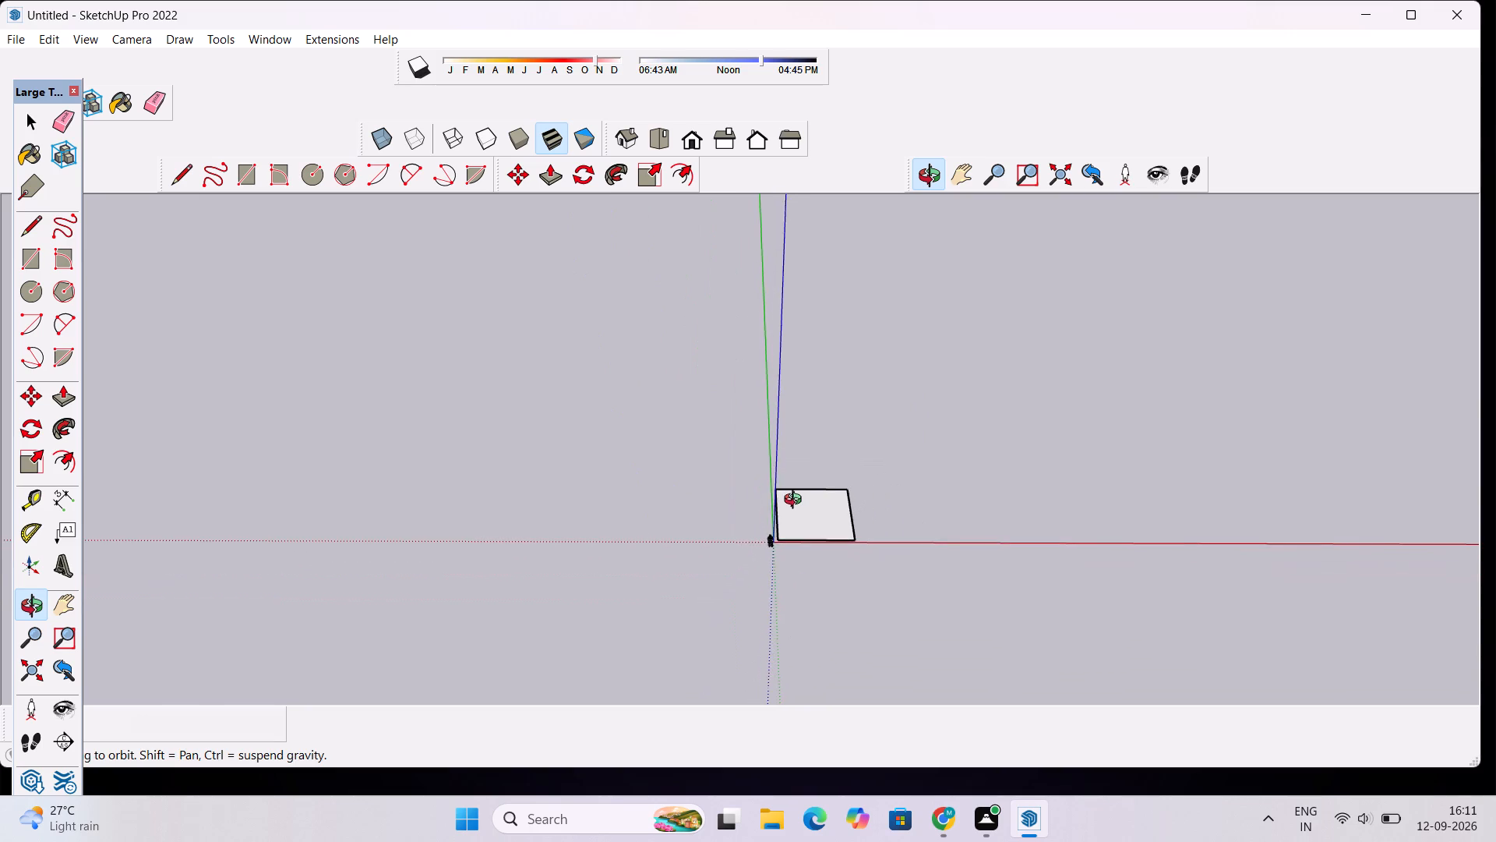
left_click_drag(796, 501, 794, 621)
scroll(797, 479, "up", 12)
left_click_drag(799, 495, 560, 433, "shift")
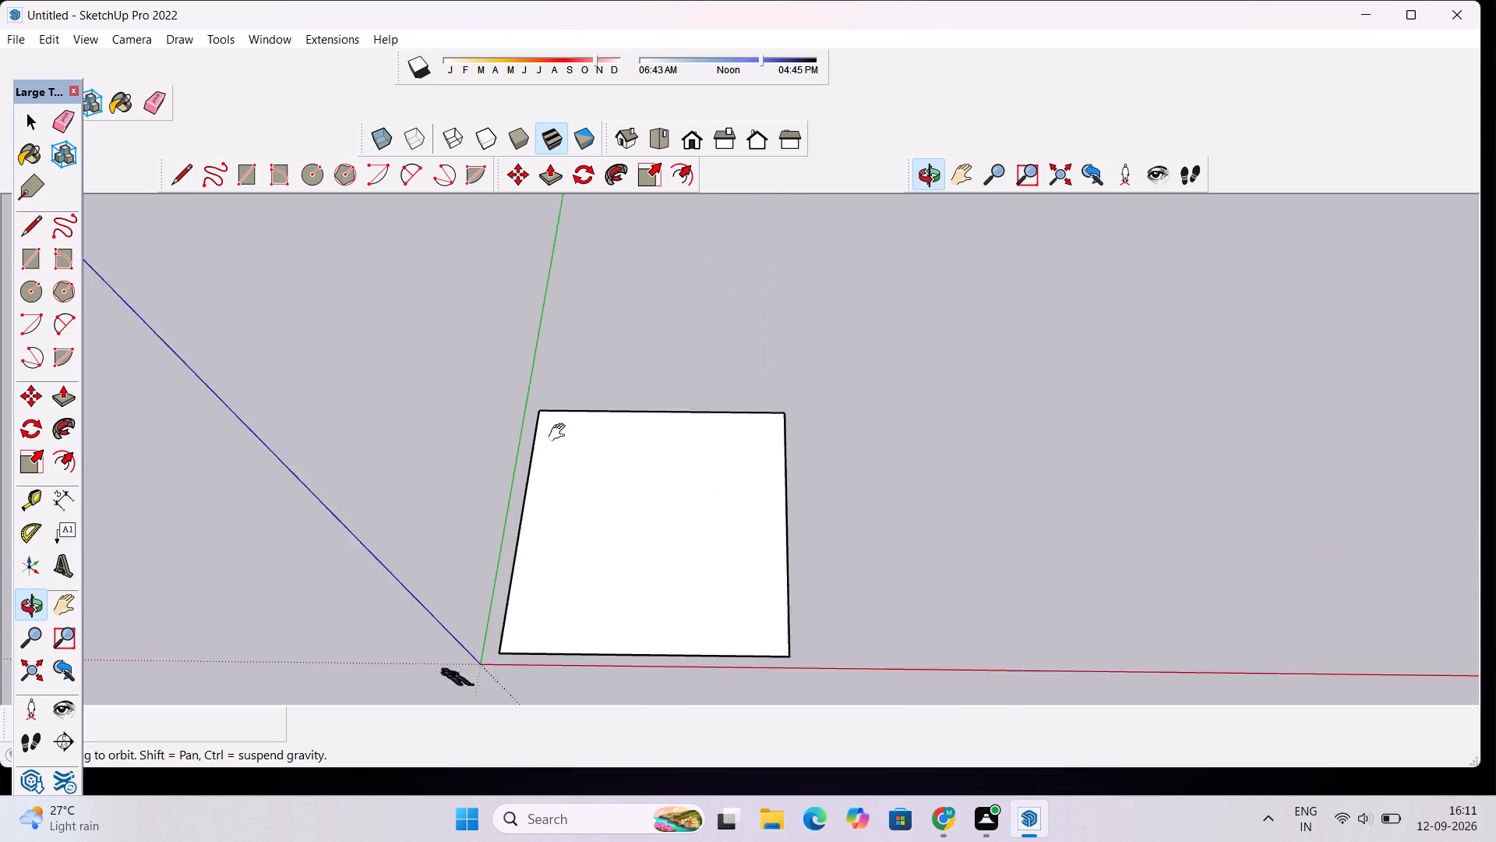
left_click_drag(560, 433, 555, 426, "shift")
scroll(555, 430, "down", 6)
left_click_drag(575, 479, 603, 557, "shift")
scroll(590, 561, "up", 2)
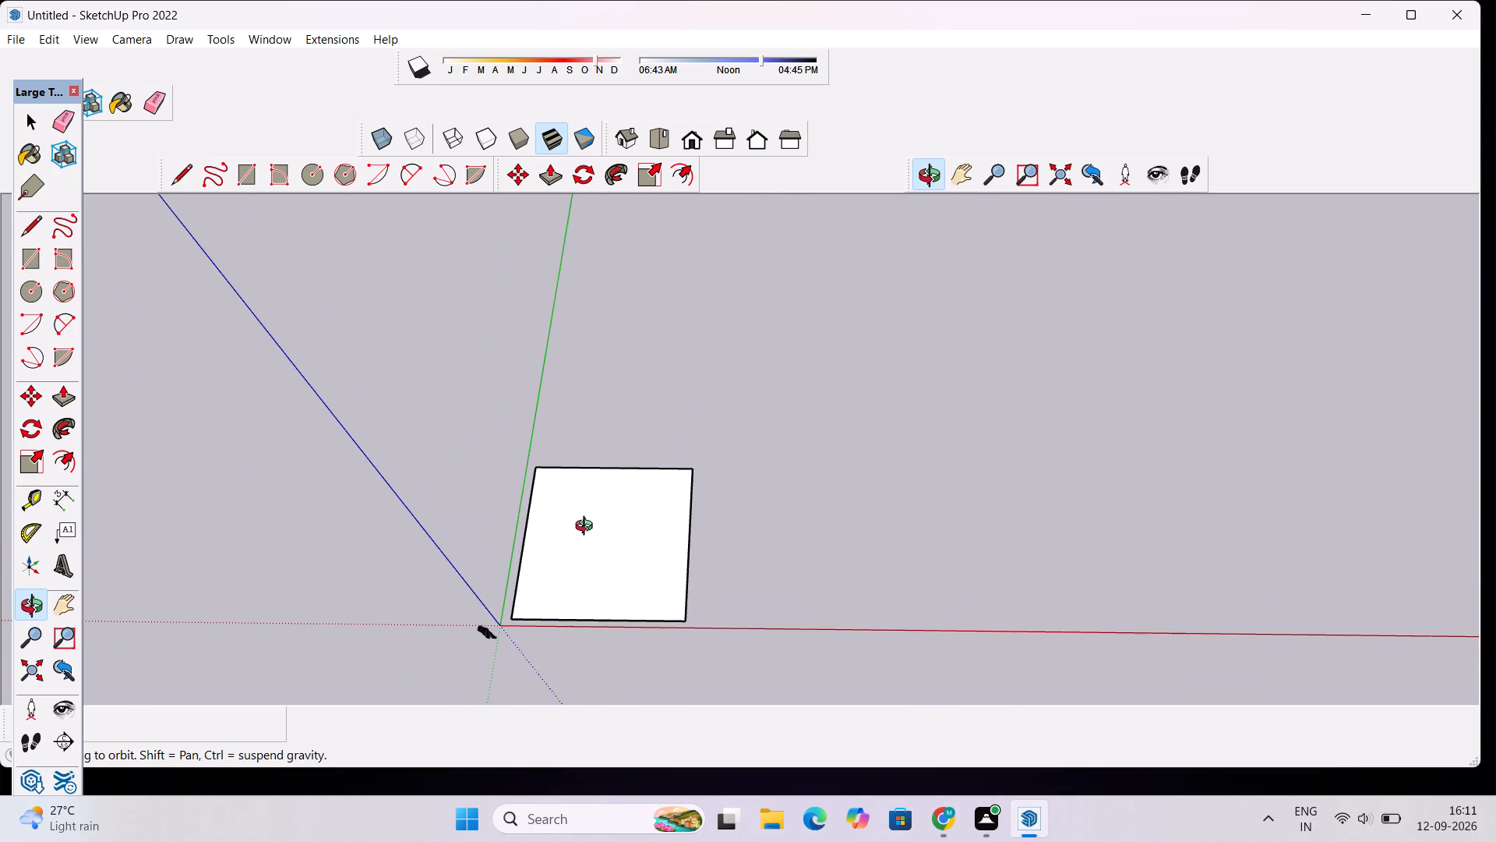
left_click_drag(587, 526, 587, 558)
scroll(591, 518, "down", 4)
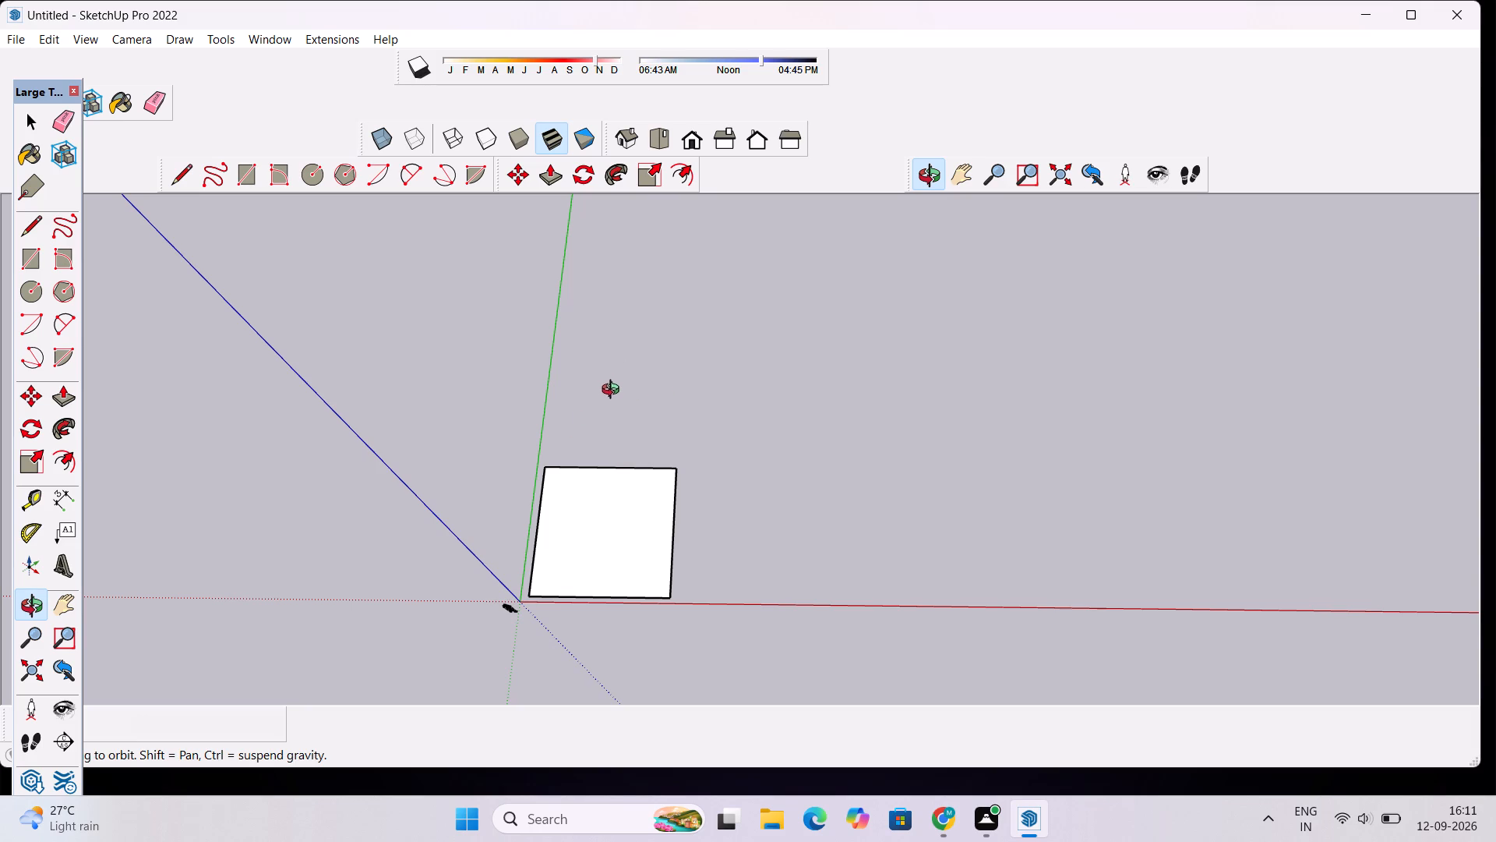
scroll(646, 431, "down", 4)
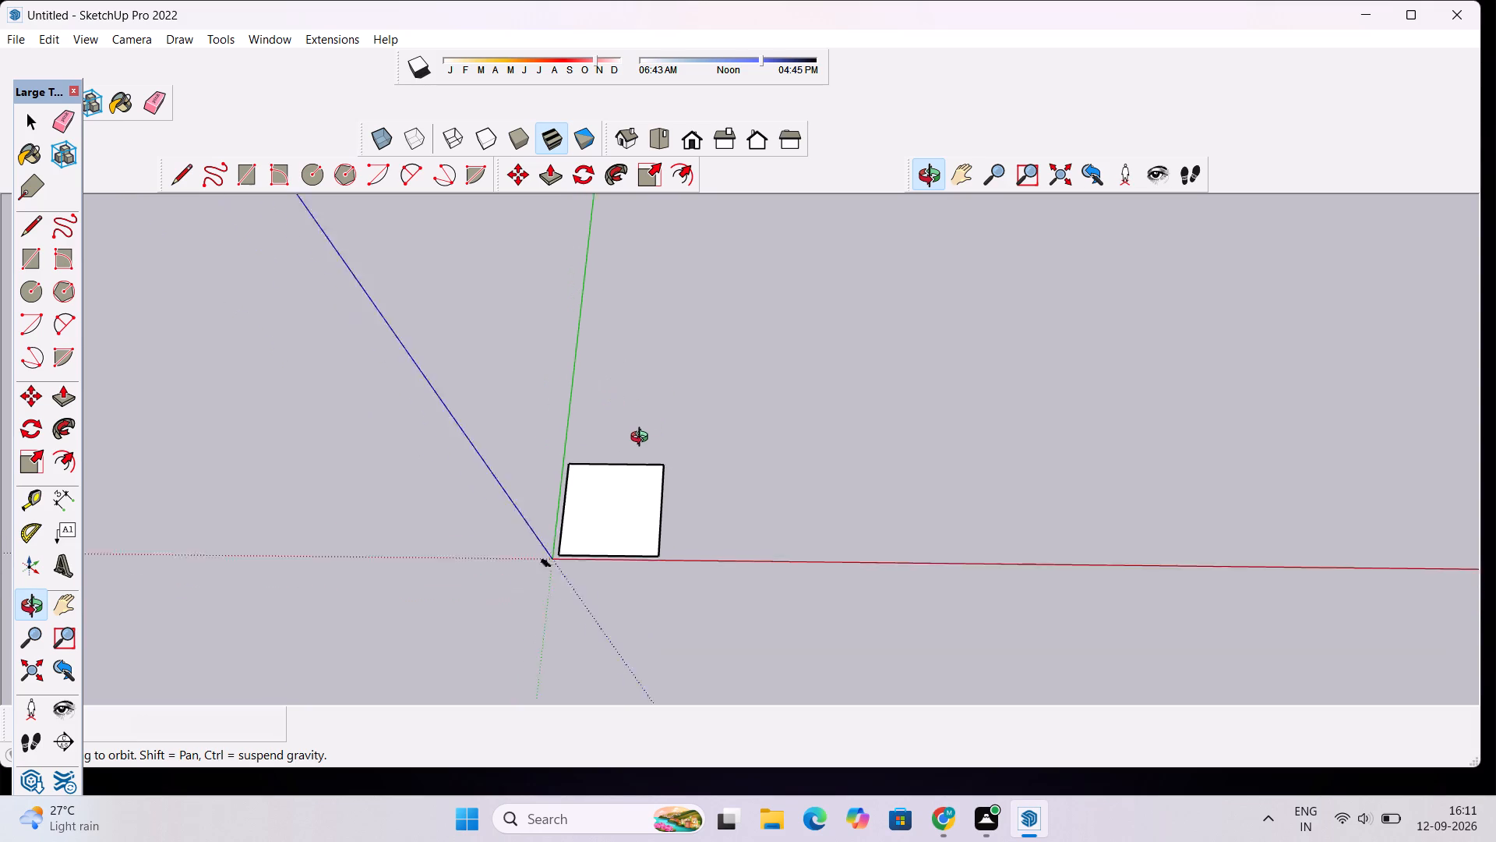
scroll(643, 439, "down", 1)
scroll(598, 478, "up", 4)
left_click_drag(598, 479, 683, 510, "shift")
scroll(686, 510, "down", 3)
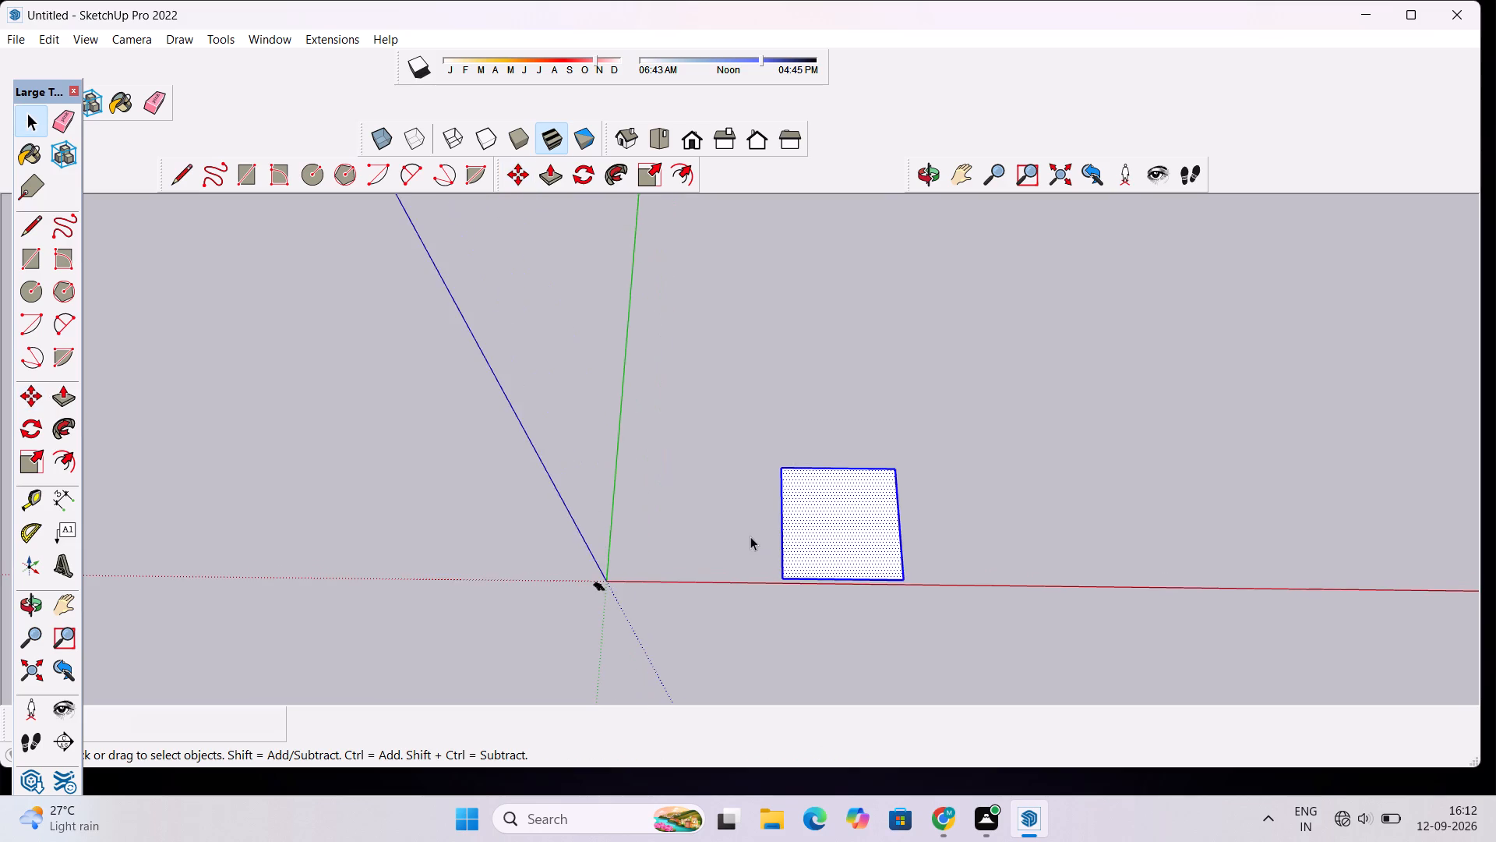
Push/Pull the square base upward by 1' to form a slab.
scroll(891, 657, "up", 6)
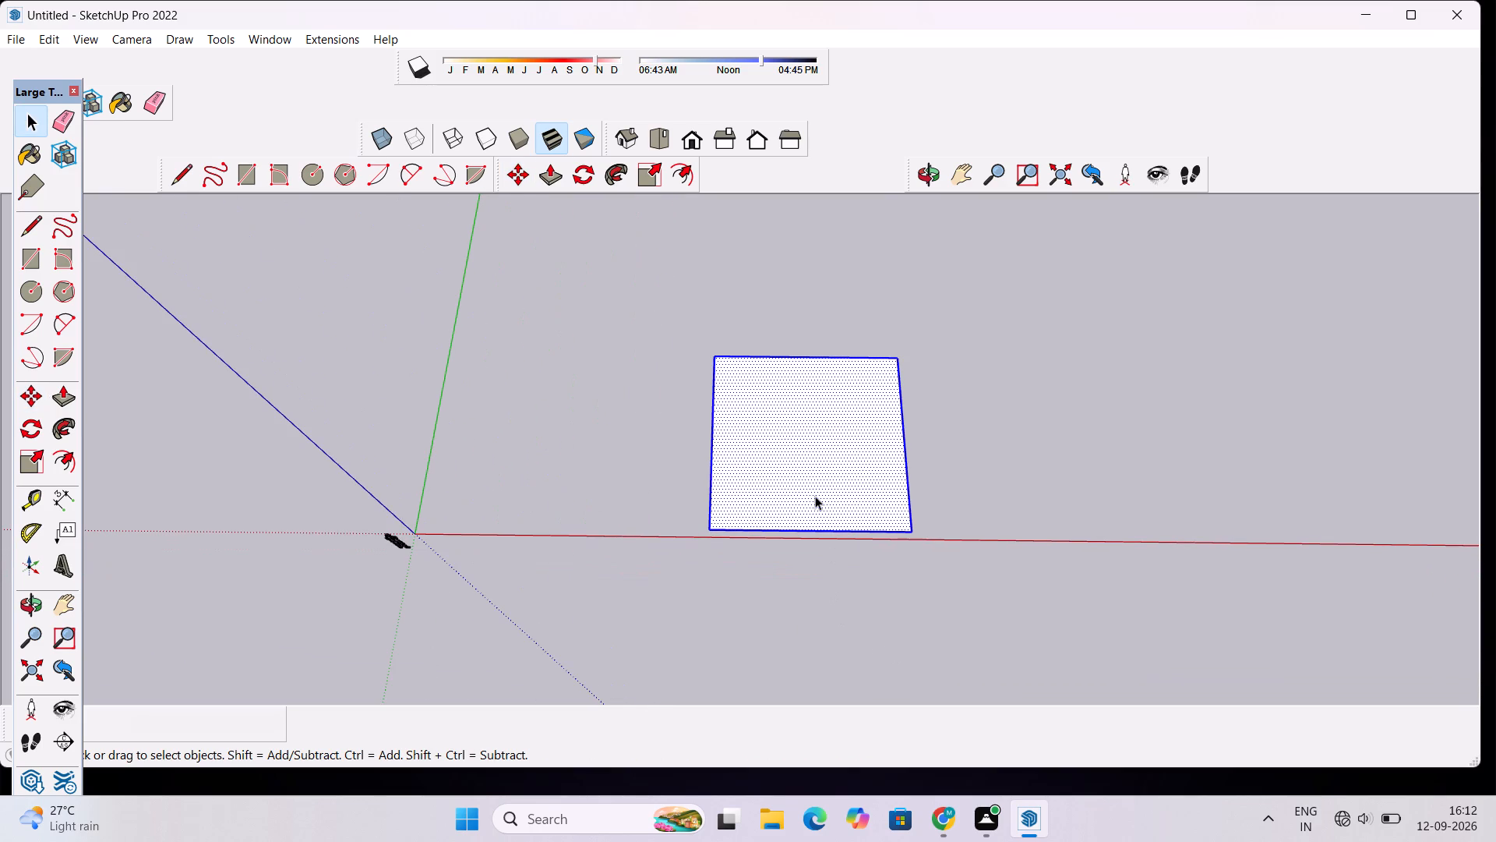
key("space")
left_click(933, 446)
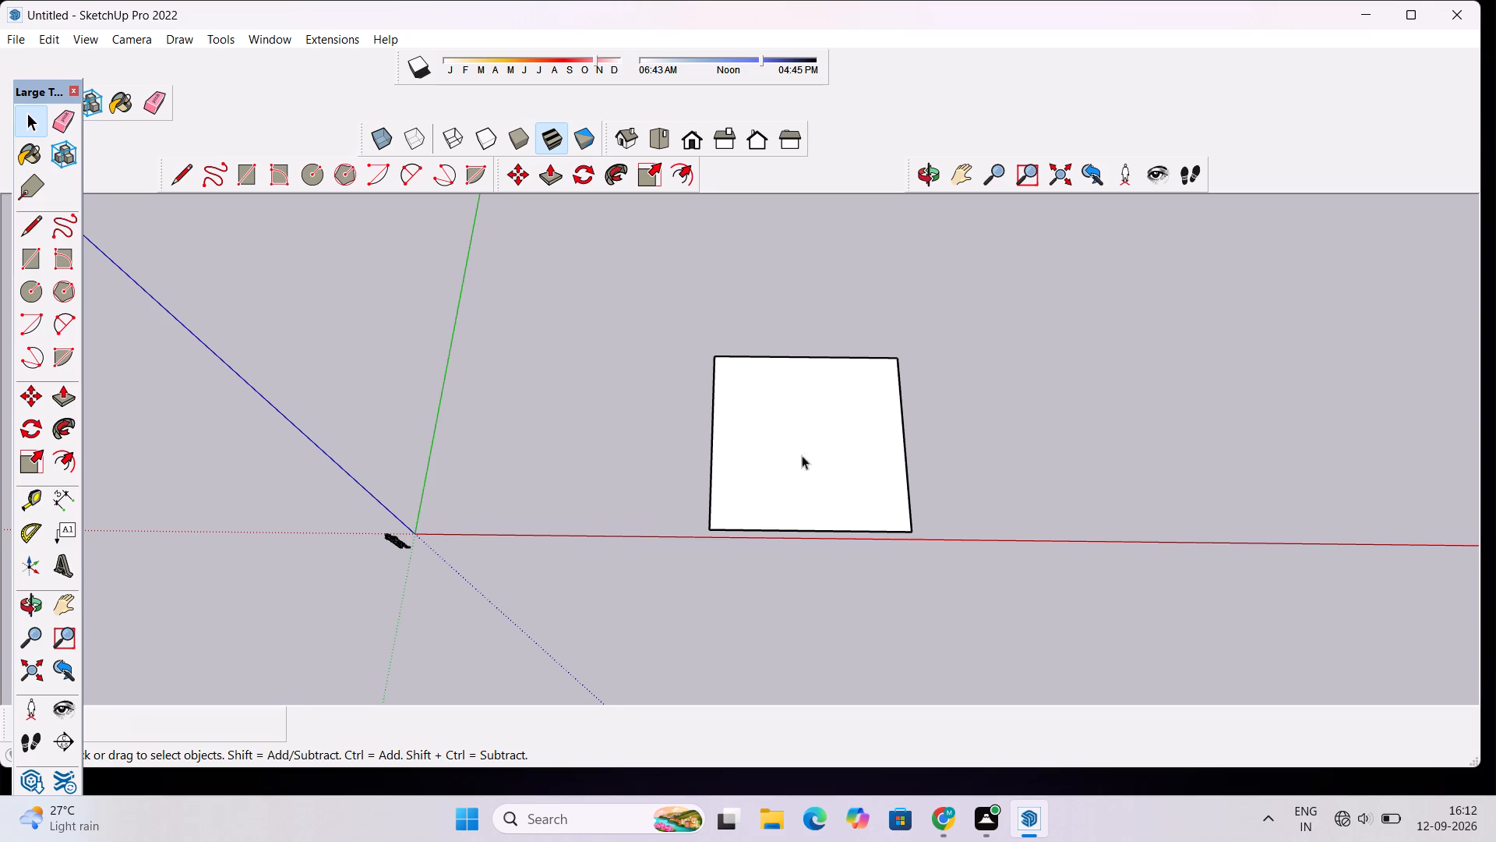
left_click(554, 181)
left_click(764, 382)
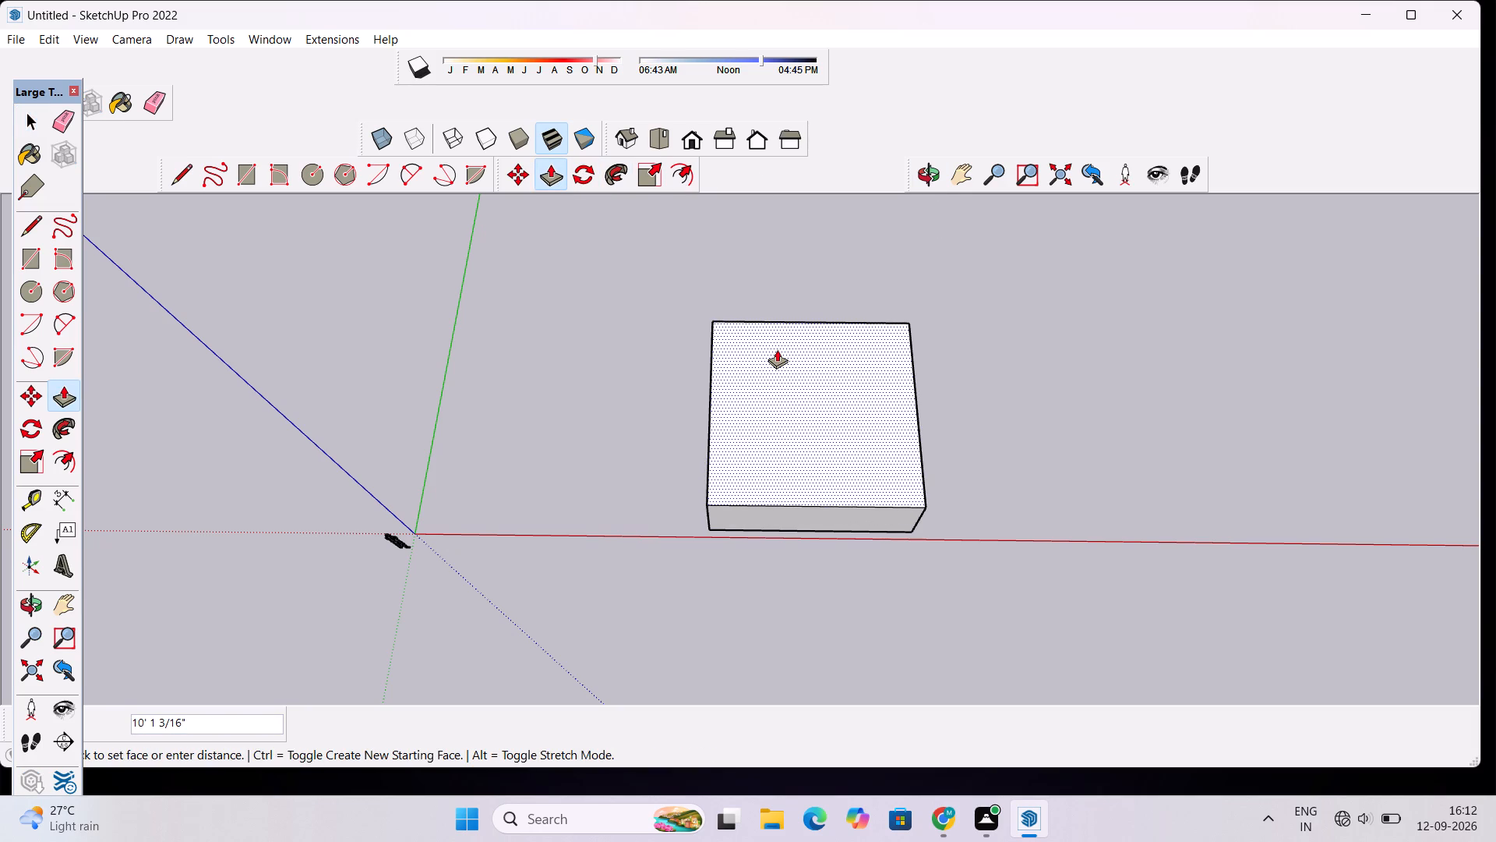
type("1'")
key("Return")
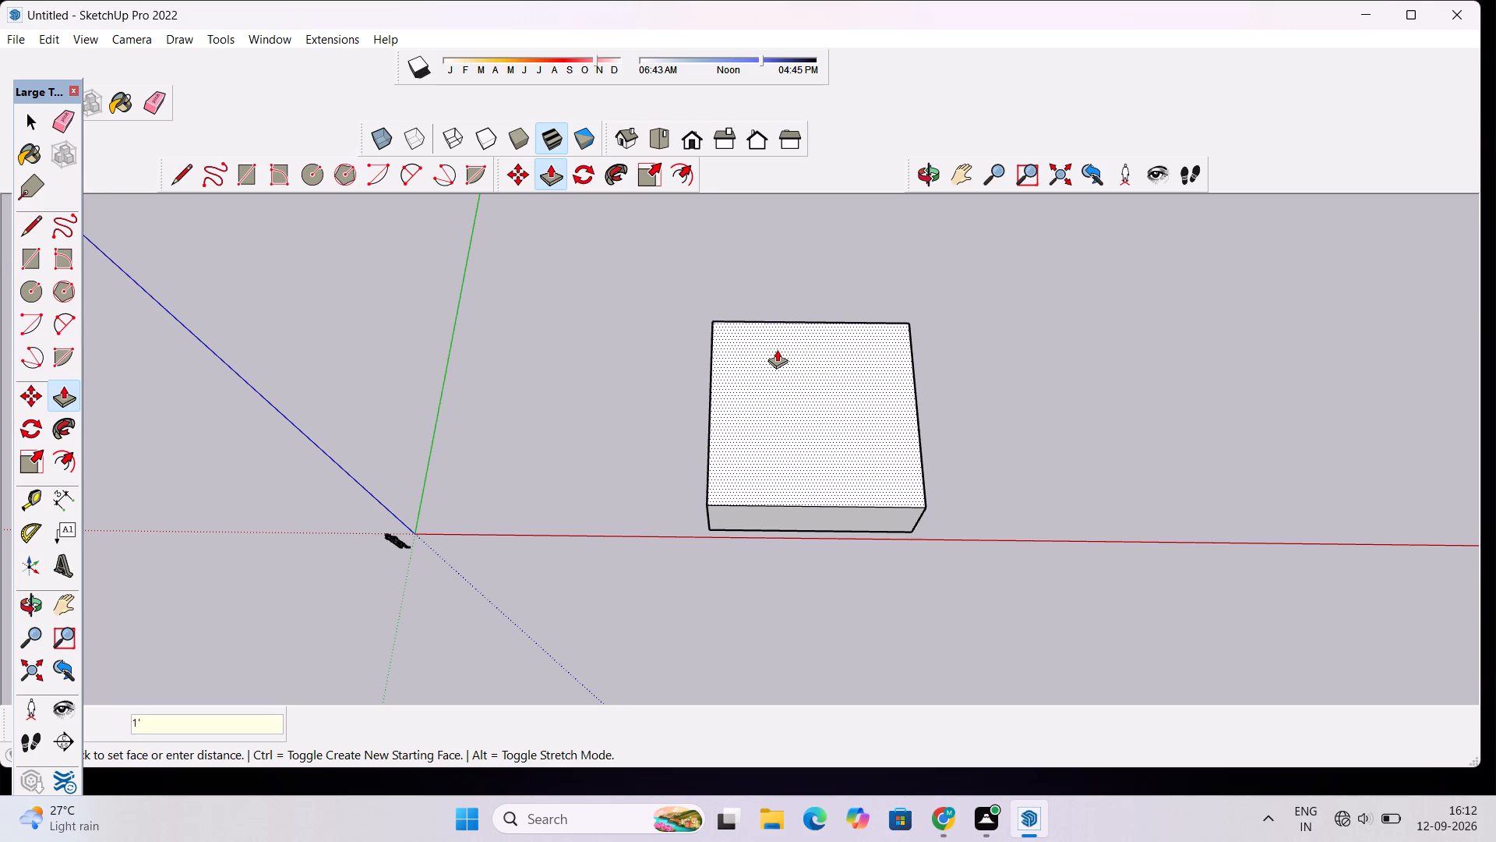
Inspect the raised slab's top, side faces and corners from low and high angles.
scroll(777, 349, "up", 1)
left_click(932, 167)
left_click_drag(835, 626, 822, 567)
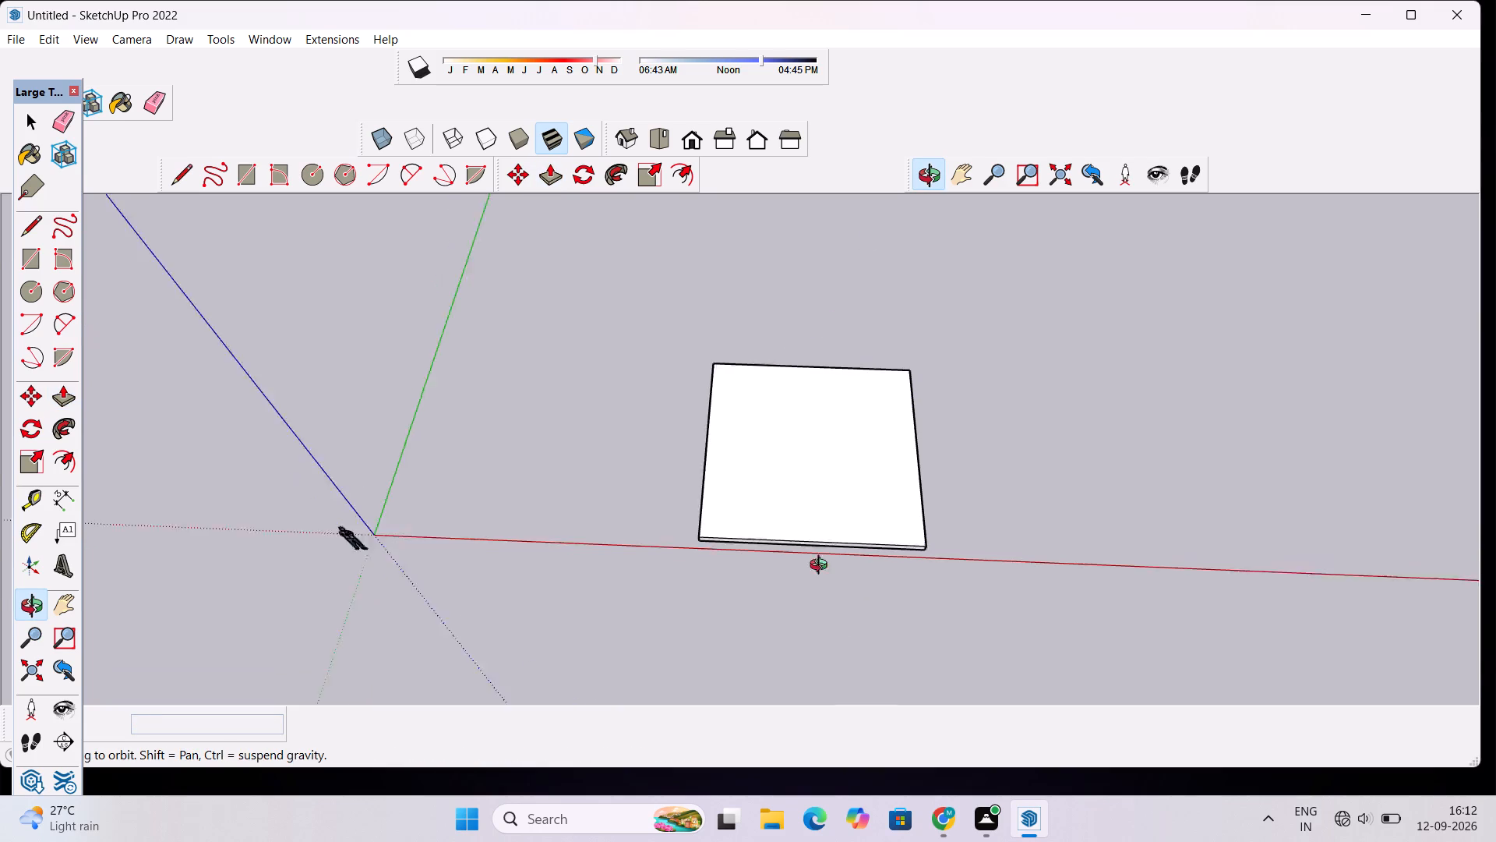
left_click_drag(822, 567, 754, 346)
scroll(891, 603, "up", 6)
left_click_drag(1048, 454, 890, 455)
scroll(886, 469, "down", 2)
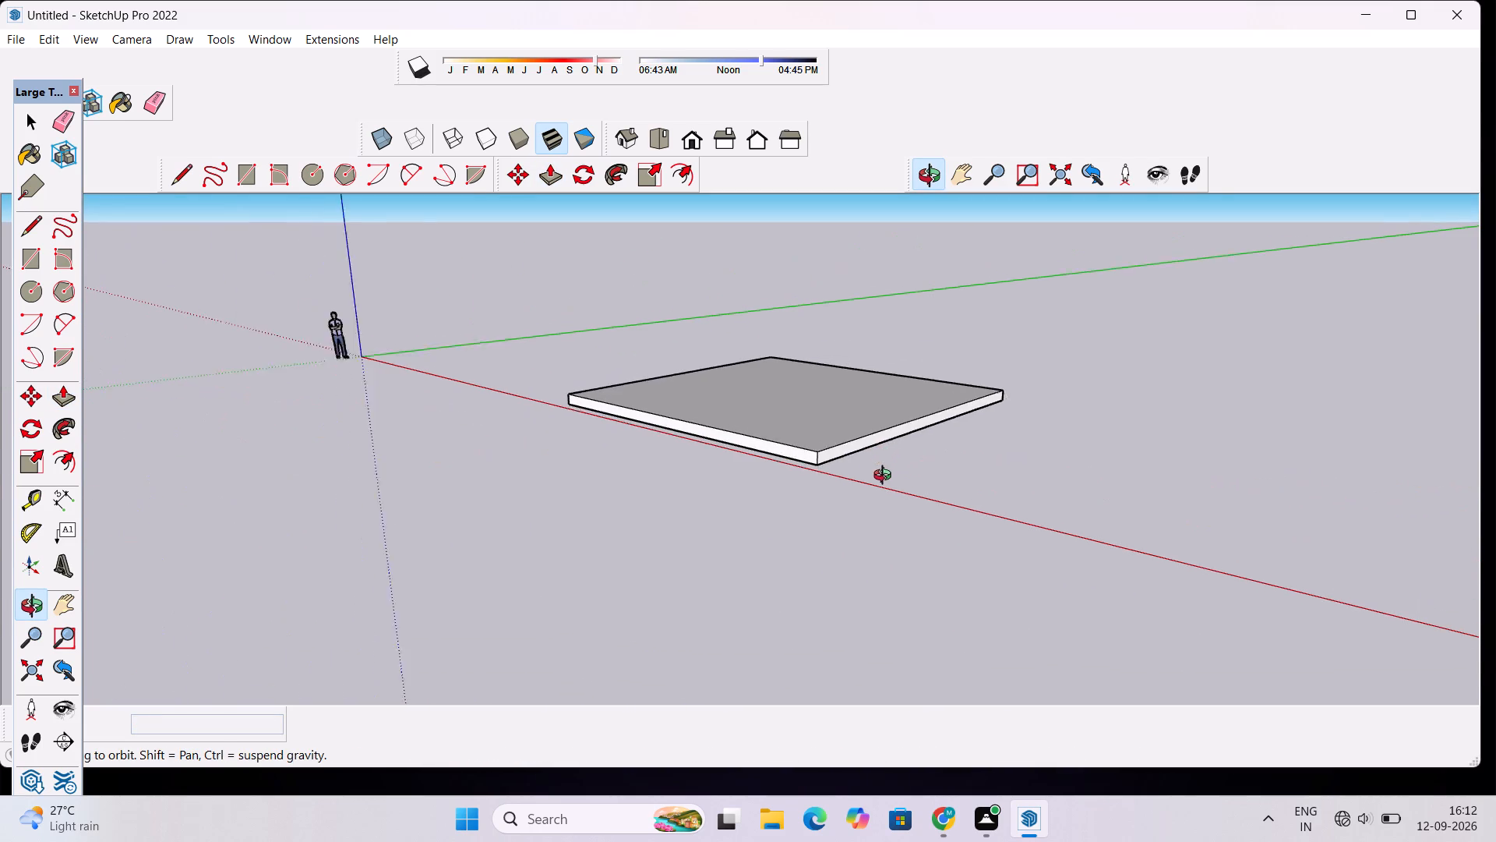
scroll(886, 477, "down", 2)
left_click_drag(772, 457, 774, 518)
left_click_drag(847, 428, 841, 471, "shift")
scroll(840, 475, "down", 4, "shift")
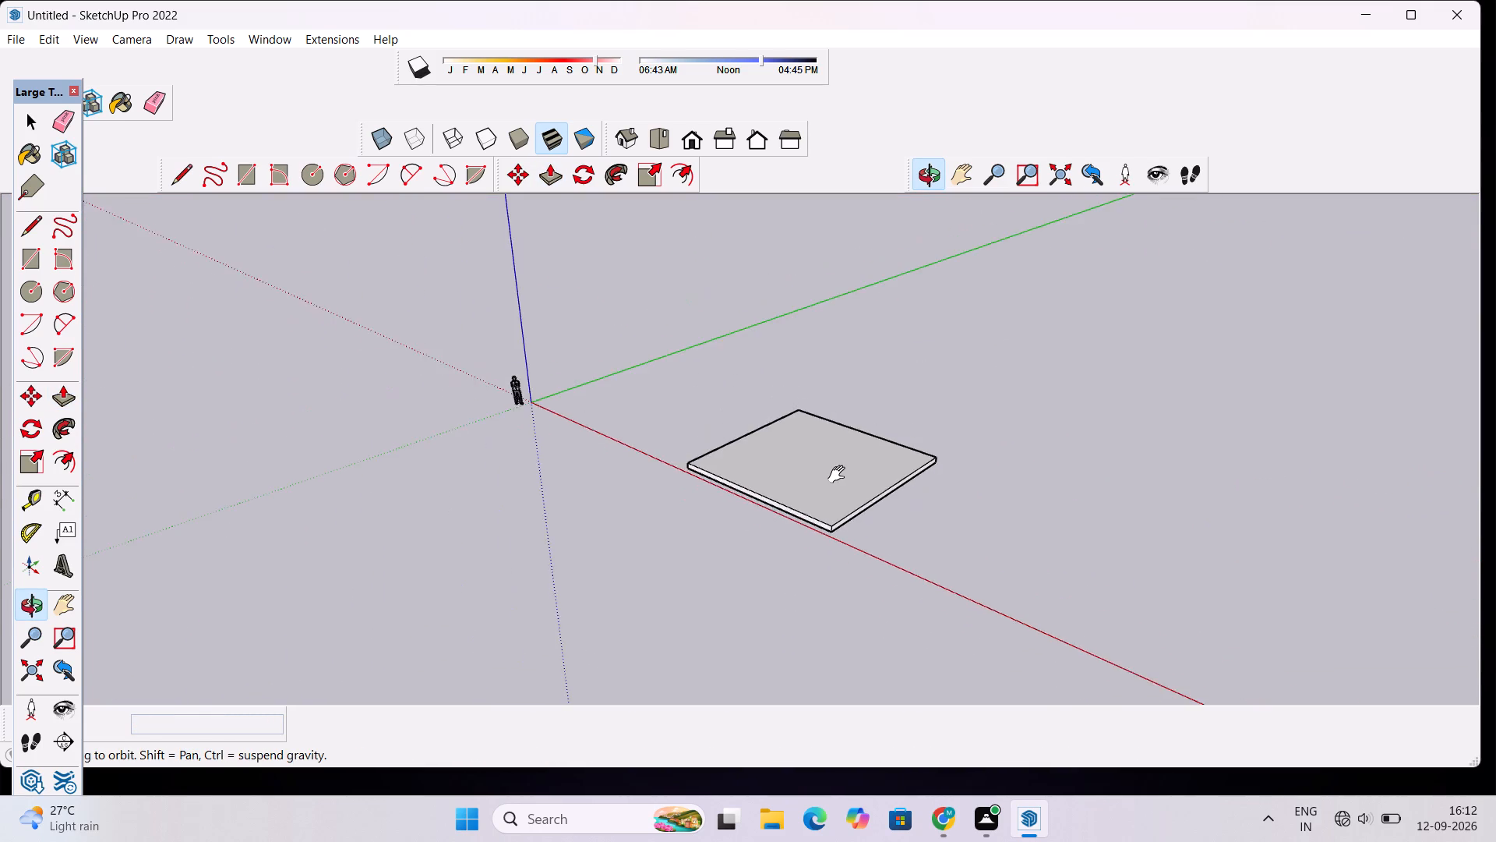
left_click_drag(837, 479, 825, 518, "shift")
scroll(820, 519, "up", 3, "shift")
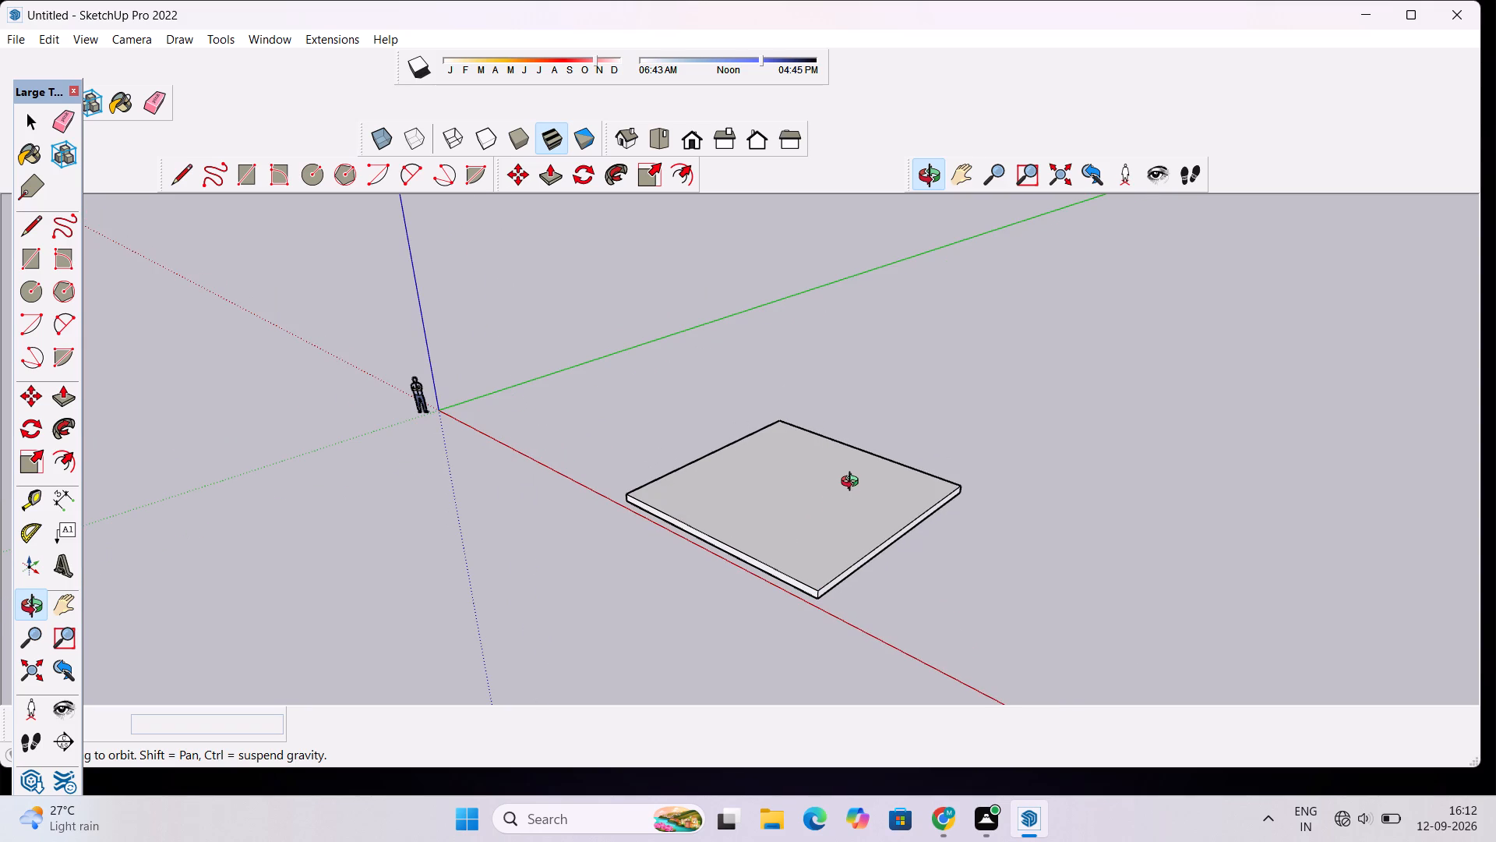
scroll(851, 491, "down", 3)
left_click_drag(872, 494, 584, 544)
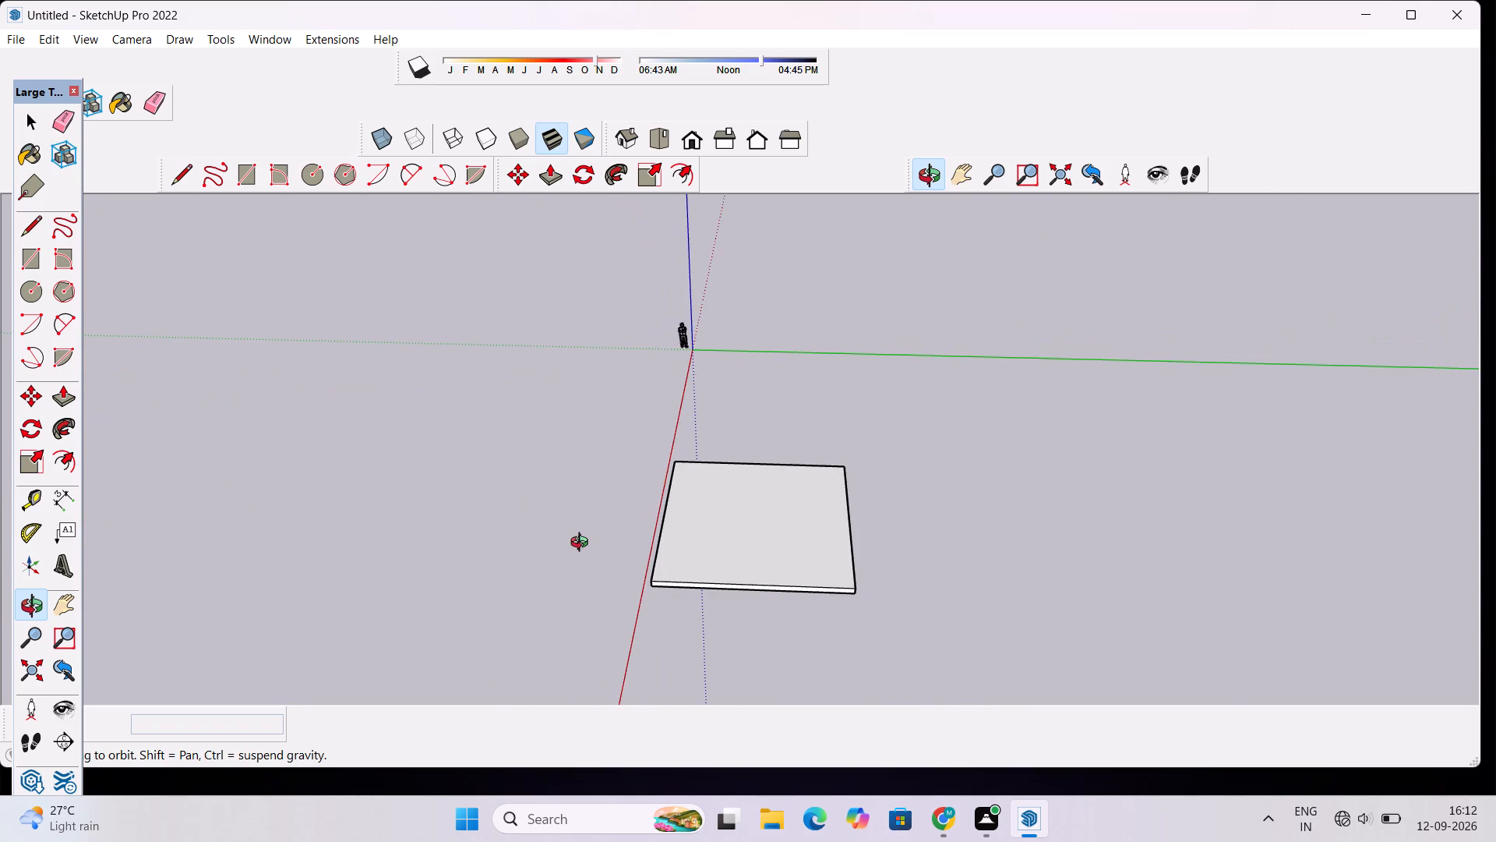
scroll(894, 587, "up", 2)
left_click_drag(896, 587, 750, 564)
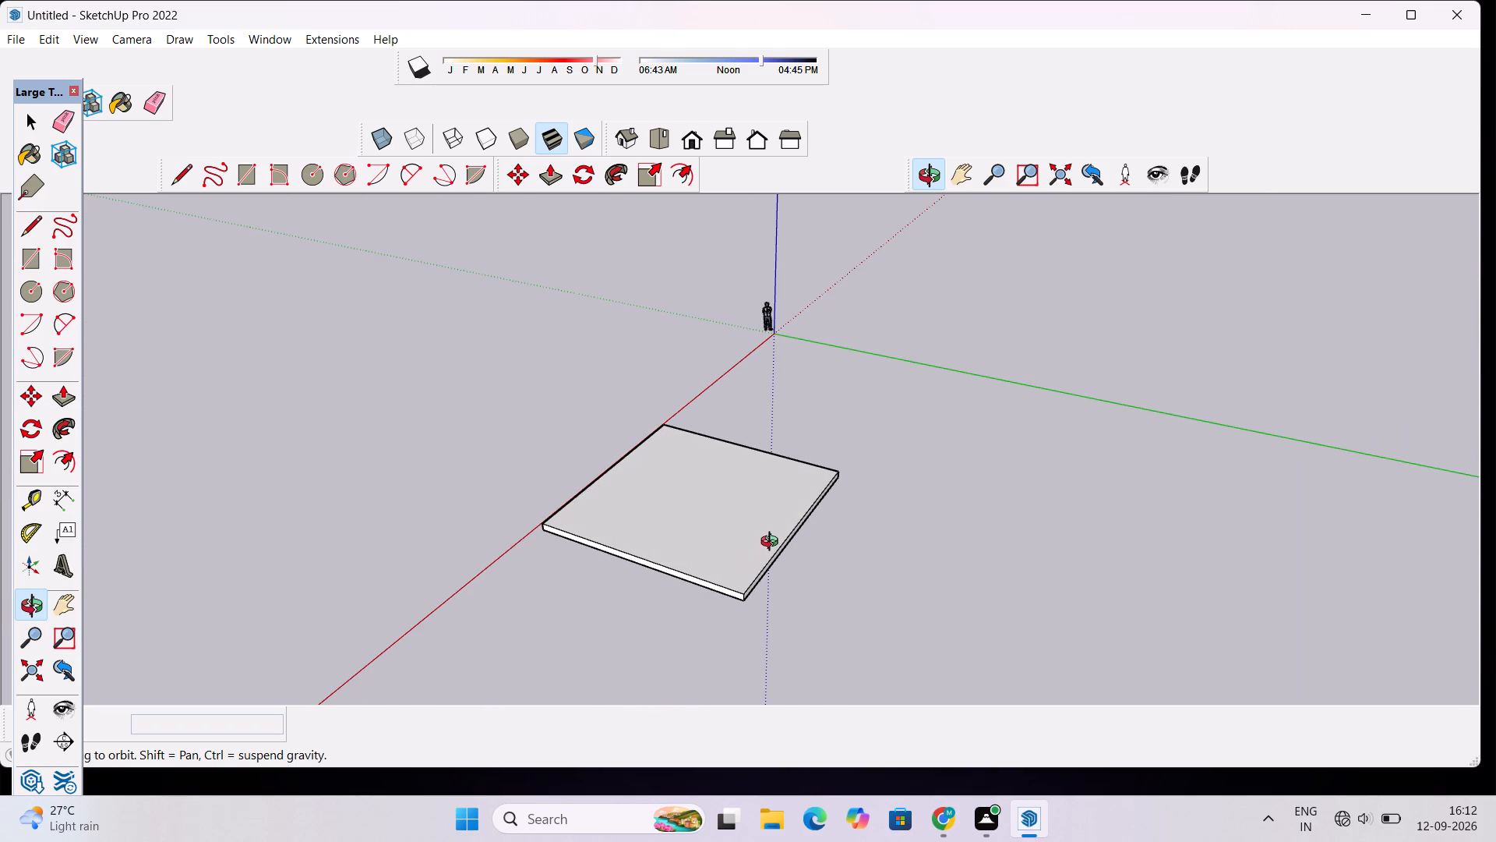
Draw a 1' by 1' upright square against the slab's vertical corner edge, extending outward along the green axis from the bottom corner.
scroll(747, 624, "up", 8)
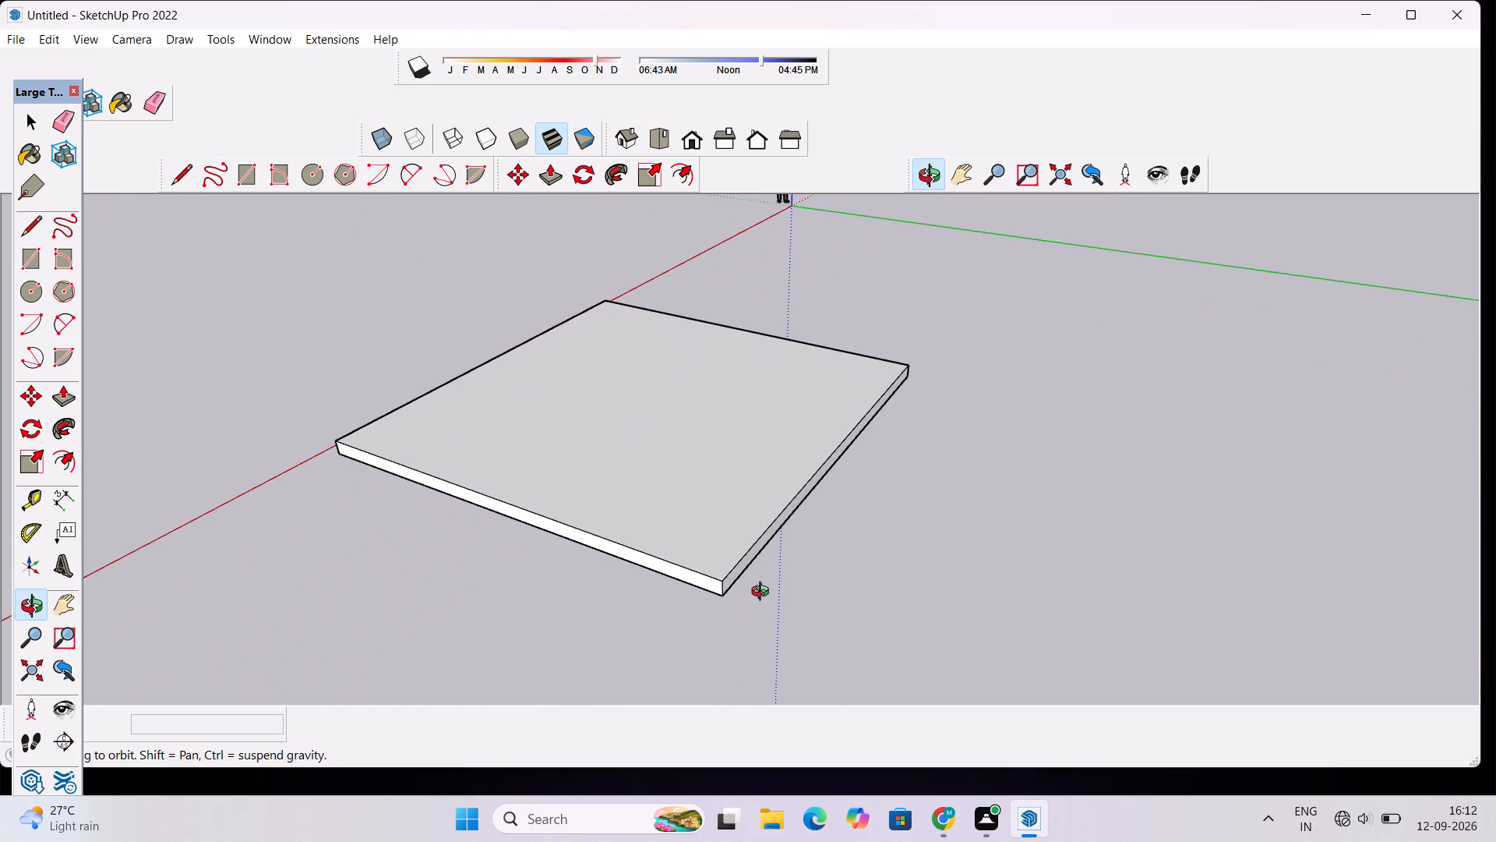
left_click_drag(764, 593, 743, 586)
scroll(674, 550, "up", 3)
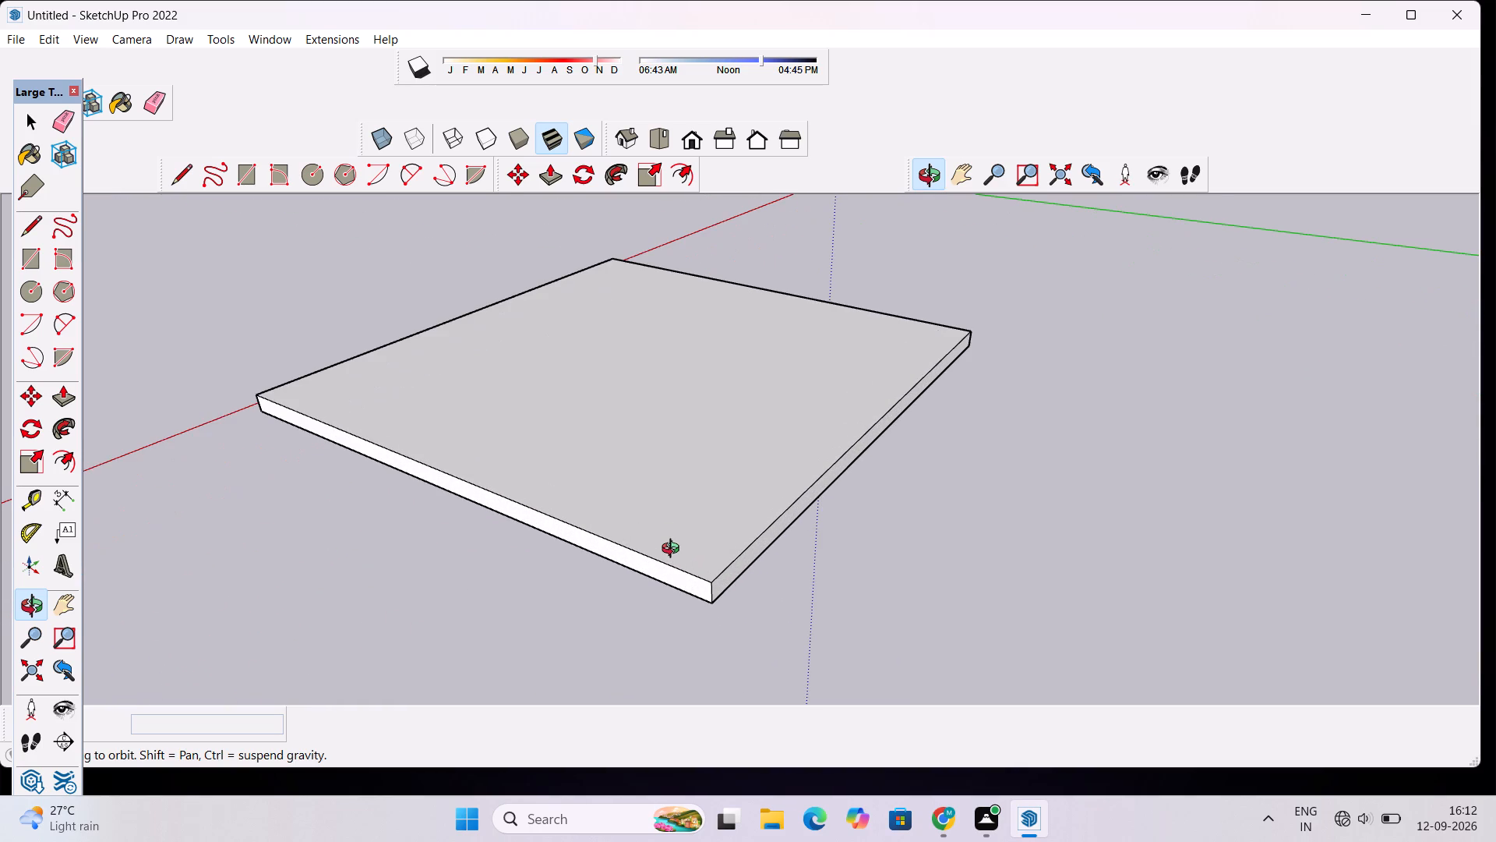
key("l")
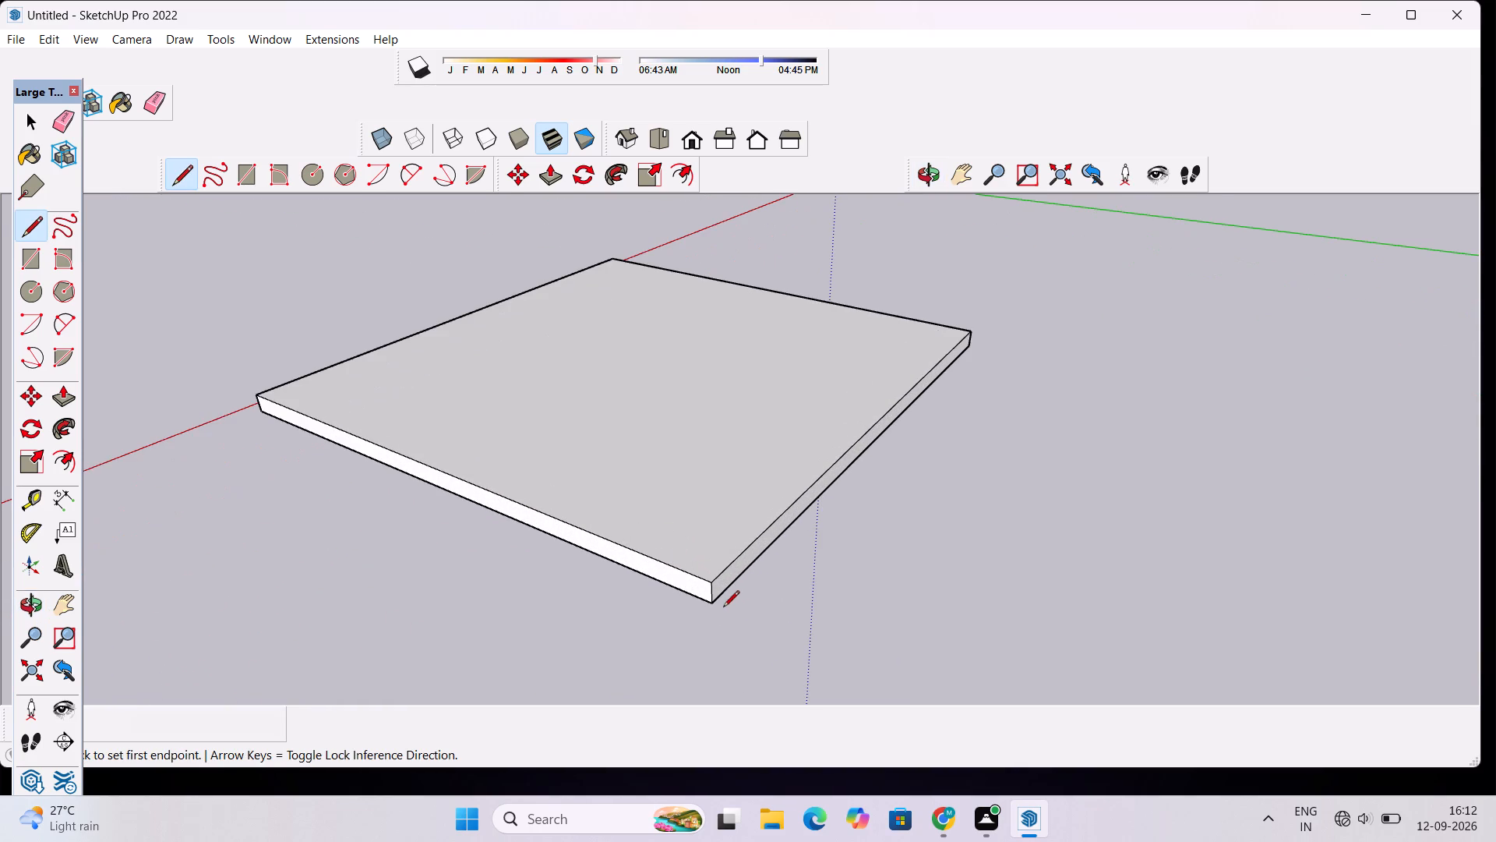
left_click(710, 603)
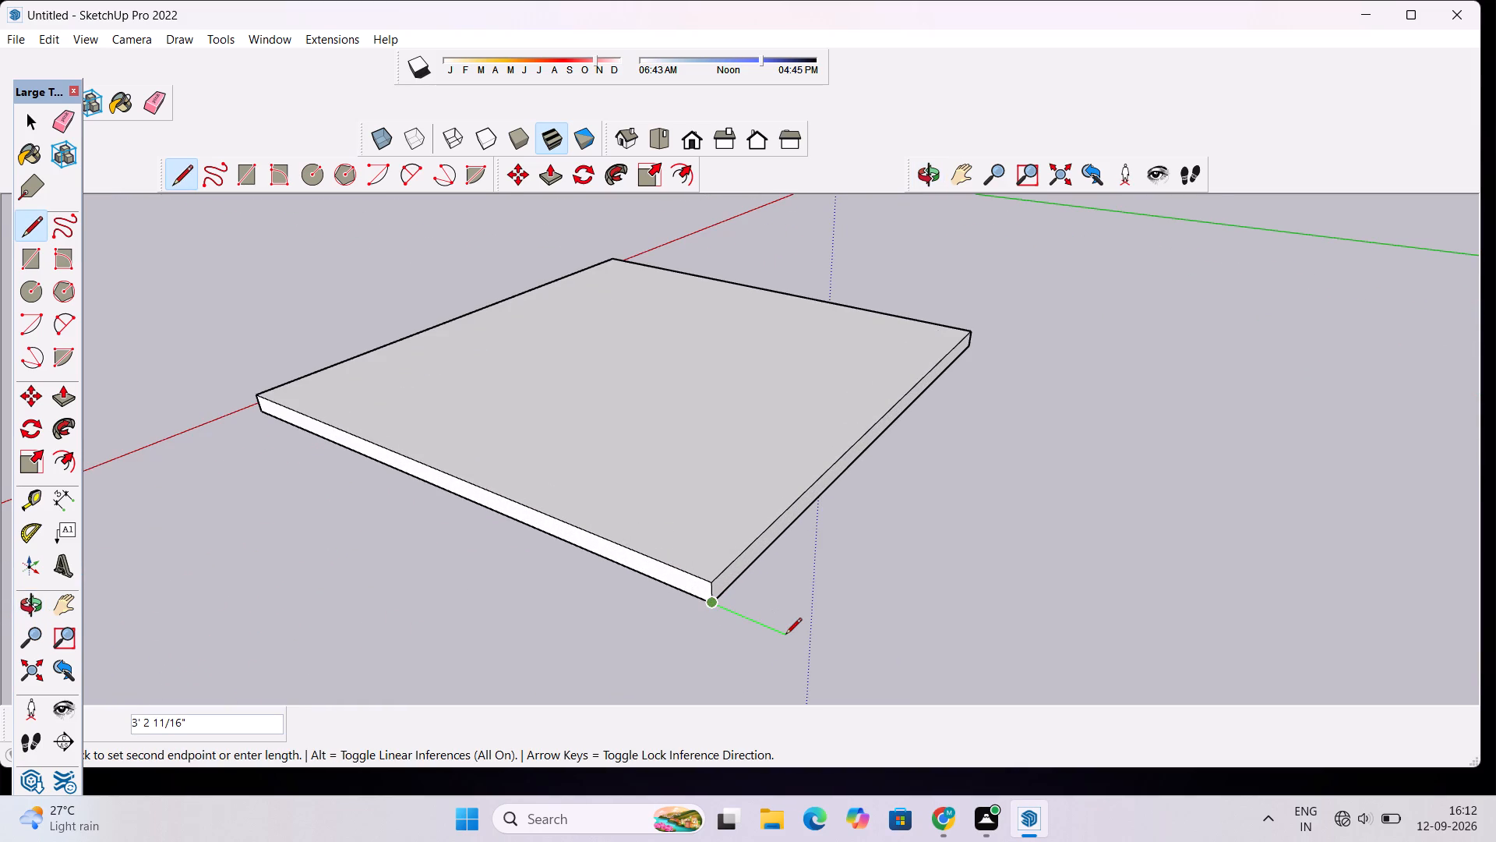
type("1'")
key("Return")
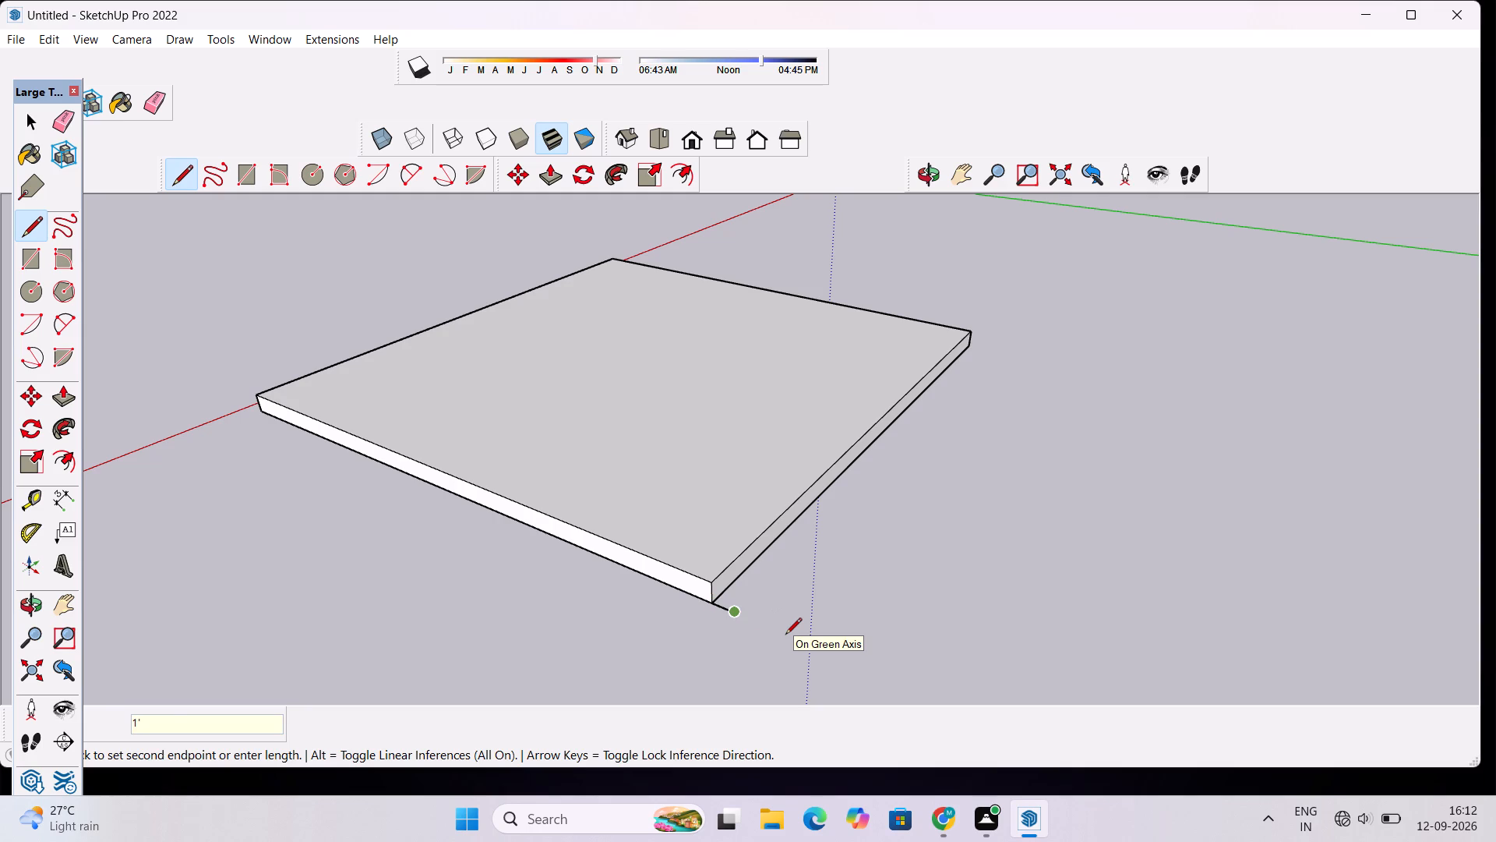
type("1'")
key("Return")
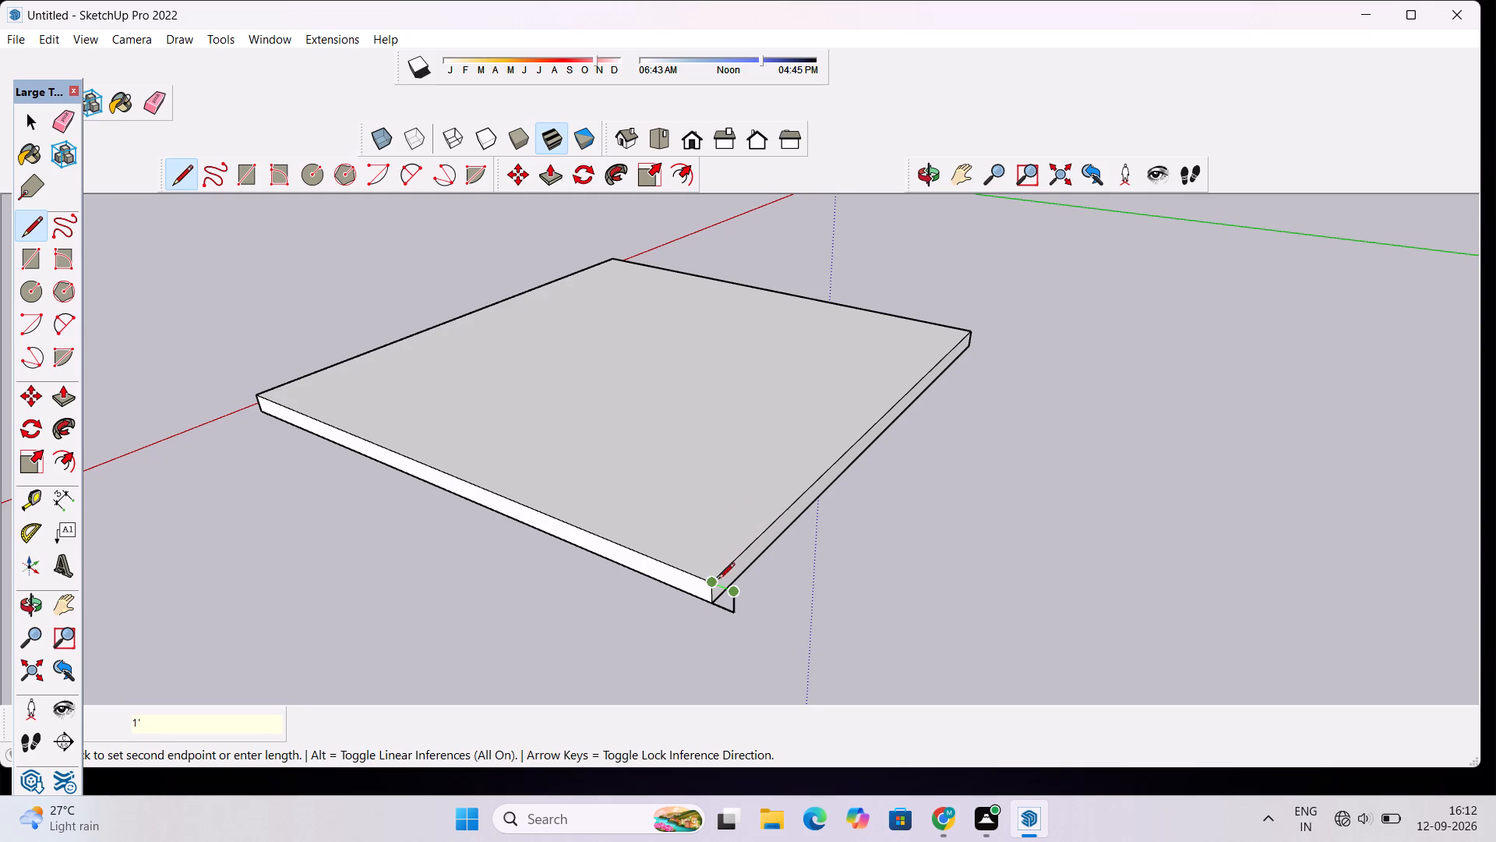
left_click(713, 580)
key("space")
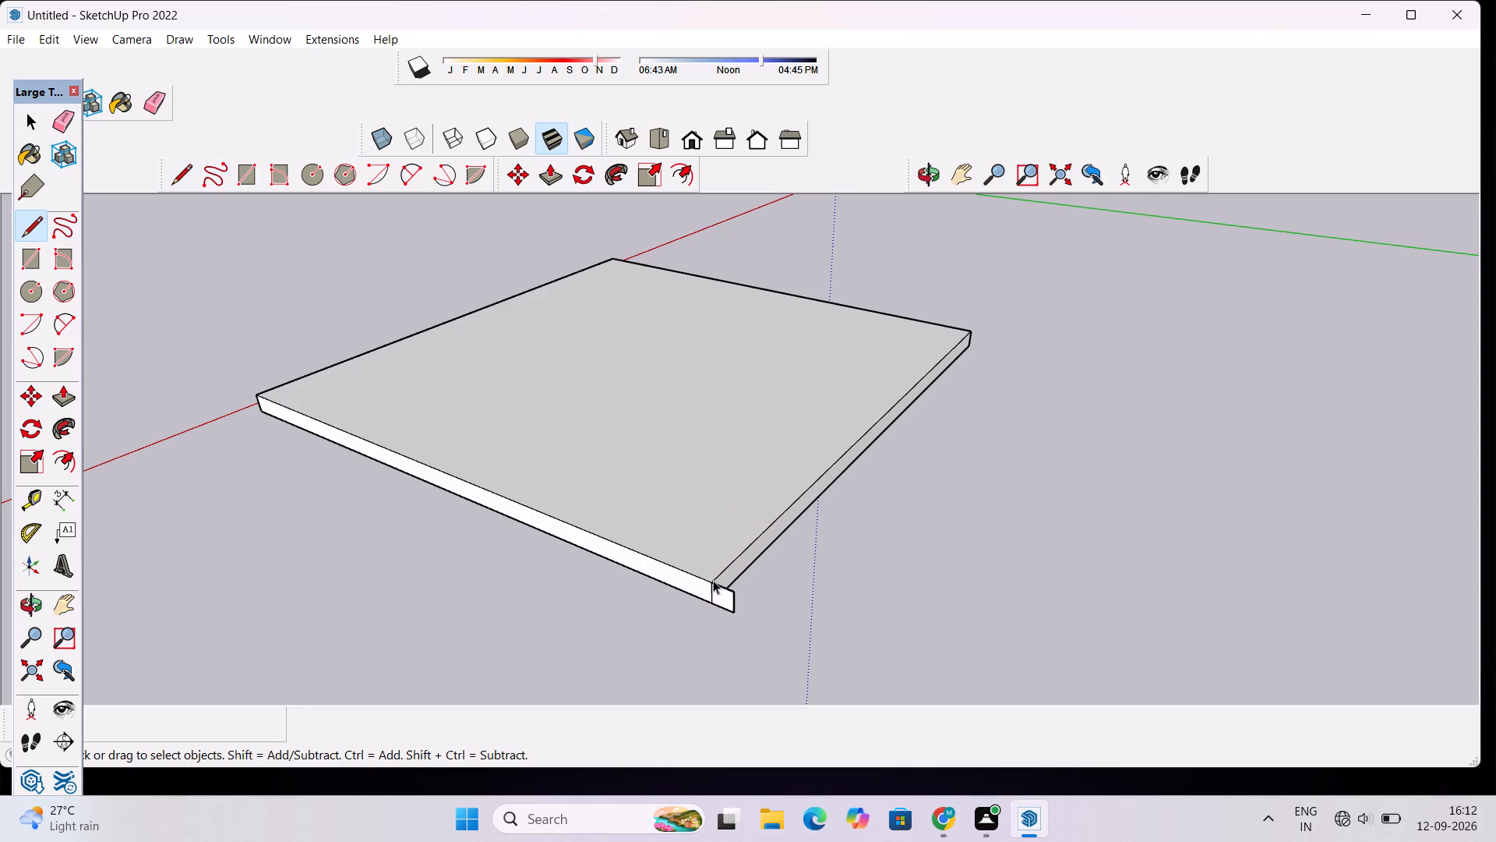
Push/Pull the 1' square 30' along the slab's side to form a full-length strip.
left_click(717, 590)
key("p")
left_click(717, 590)
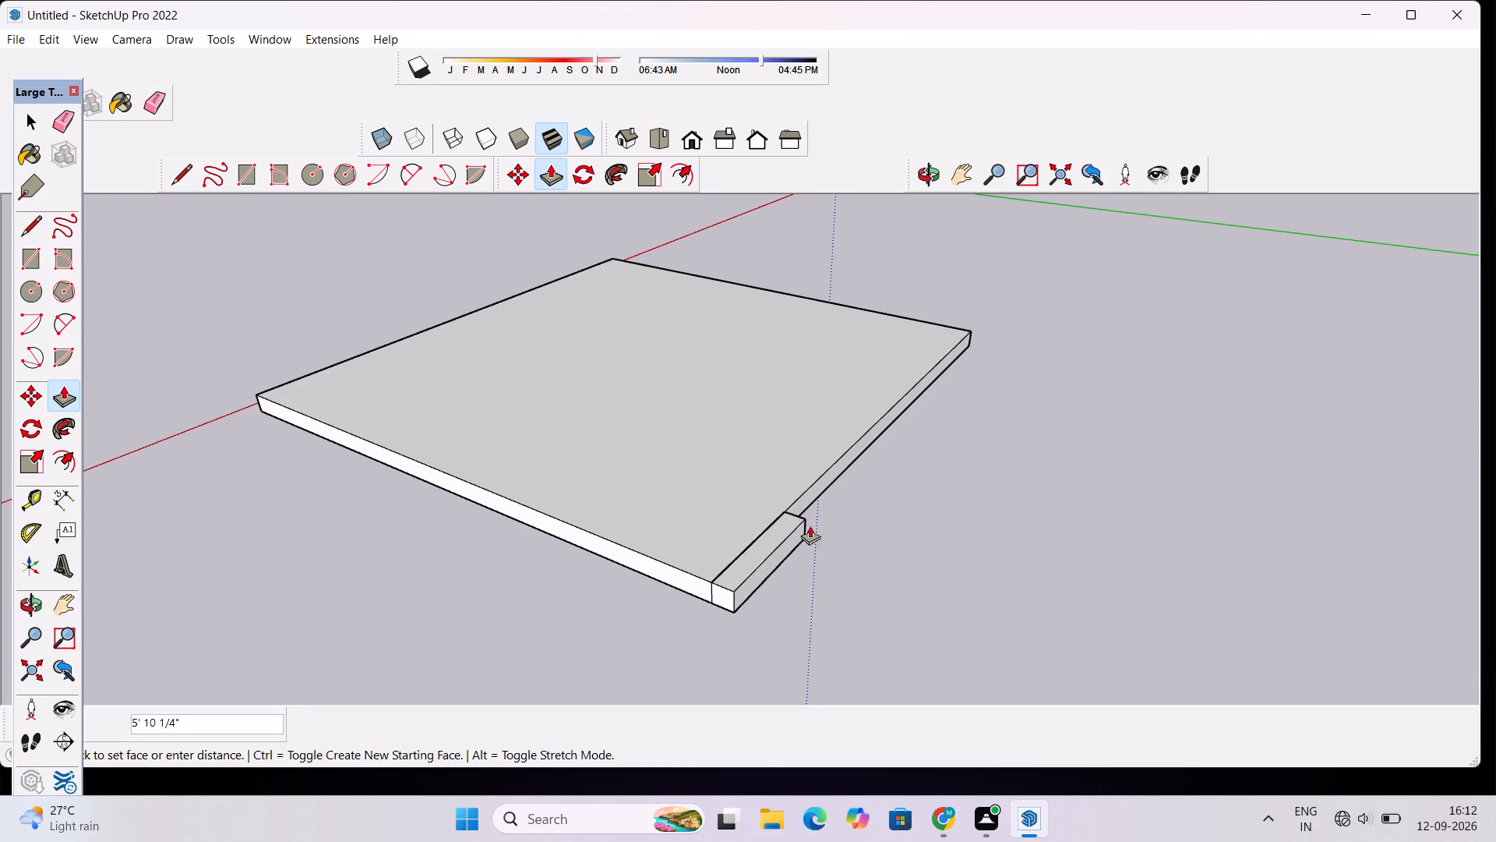
type("30'")
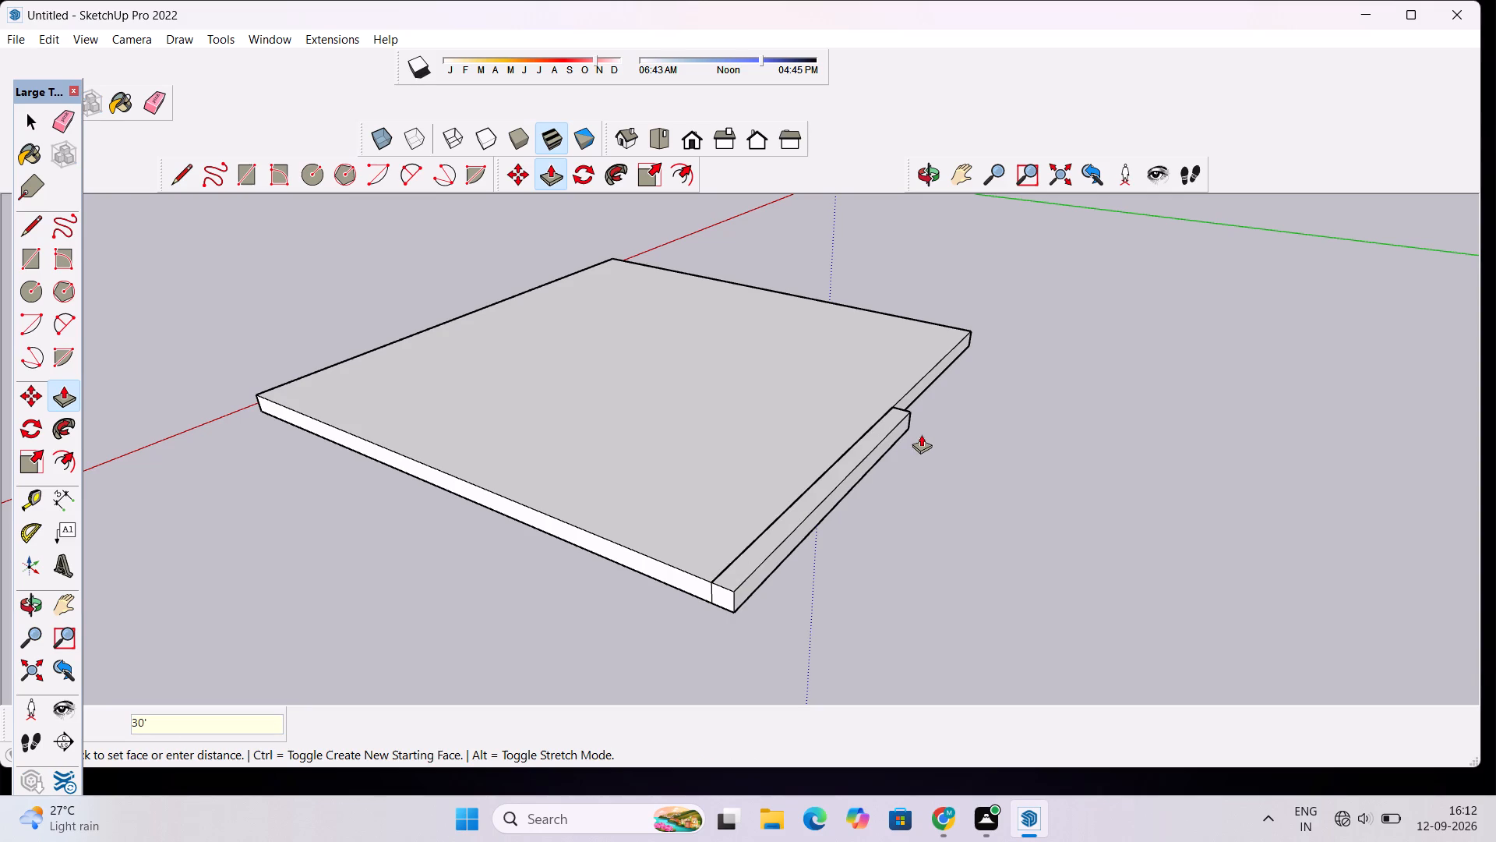
key("Return")
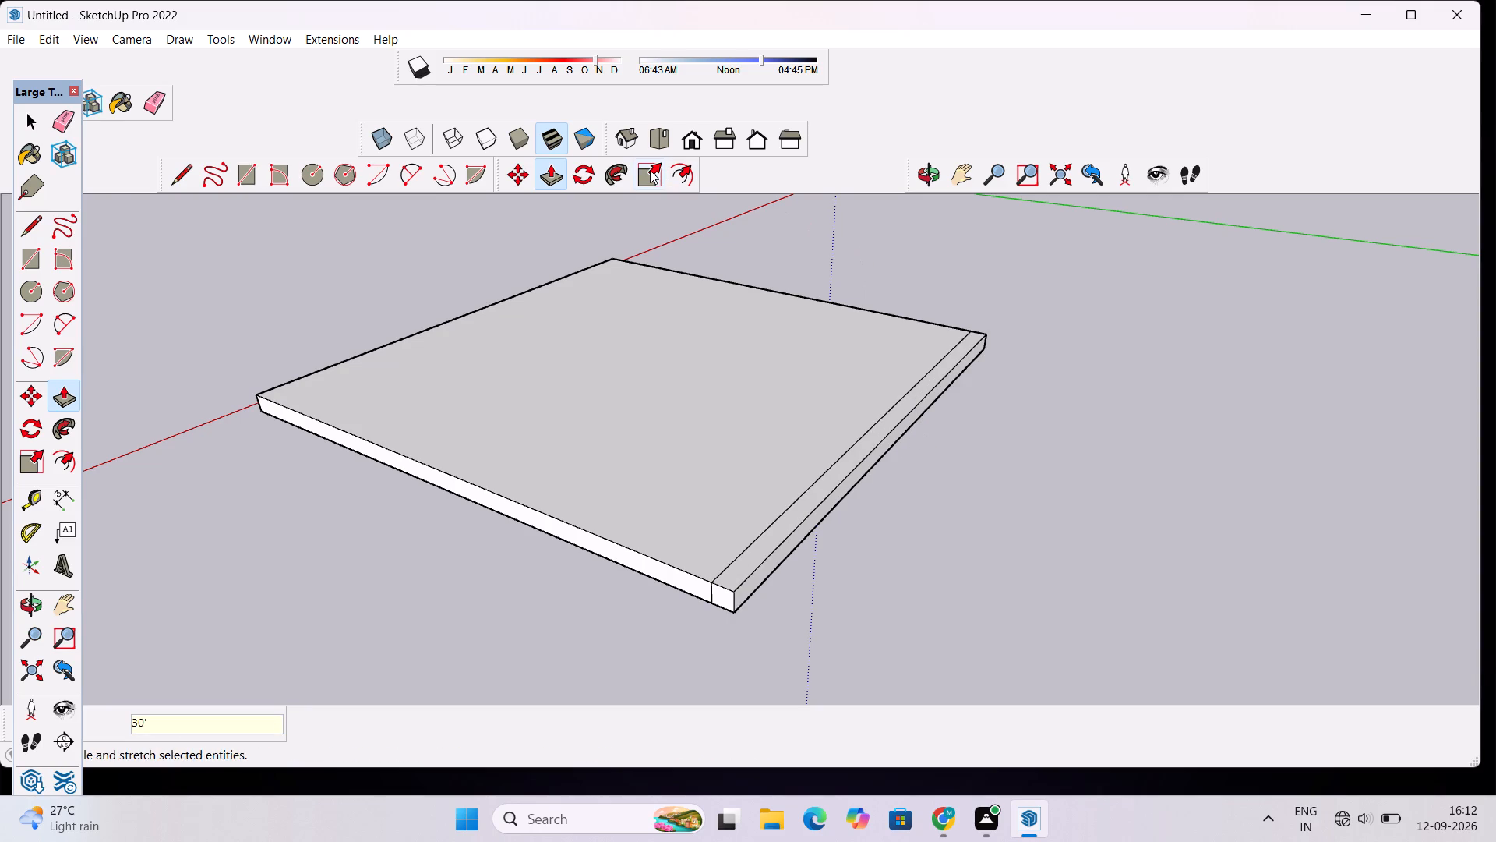
Inspect the slab from its strip side, examining the strip's end and the adjoining slab side face.
left_click(921, 180)
left_click_drag(1141, 387, 1125, 391)
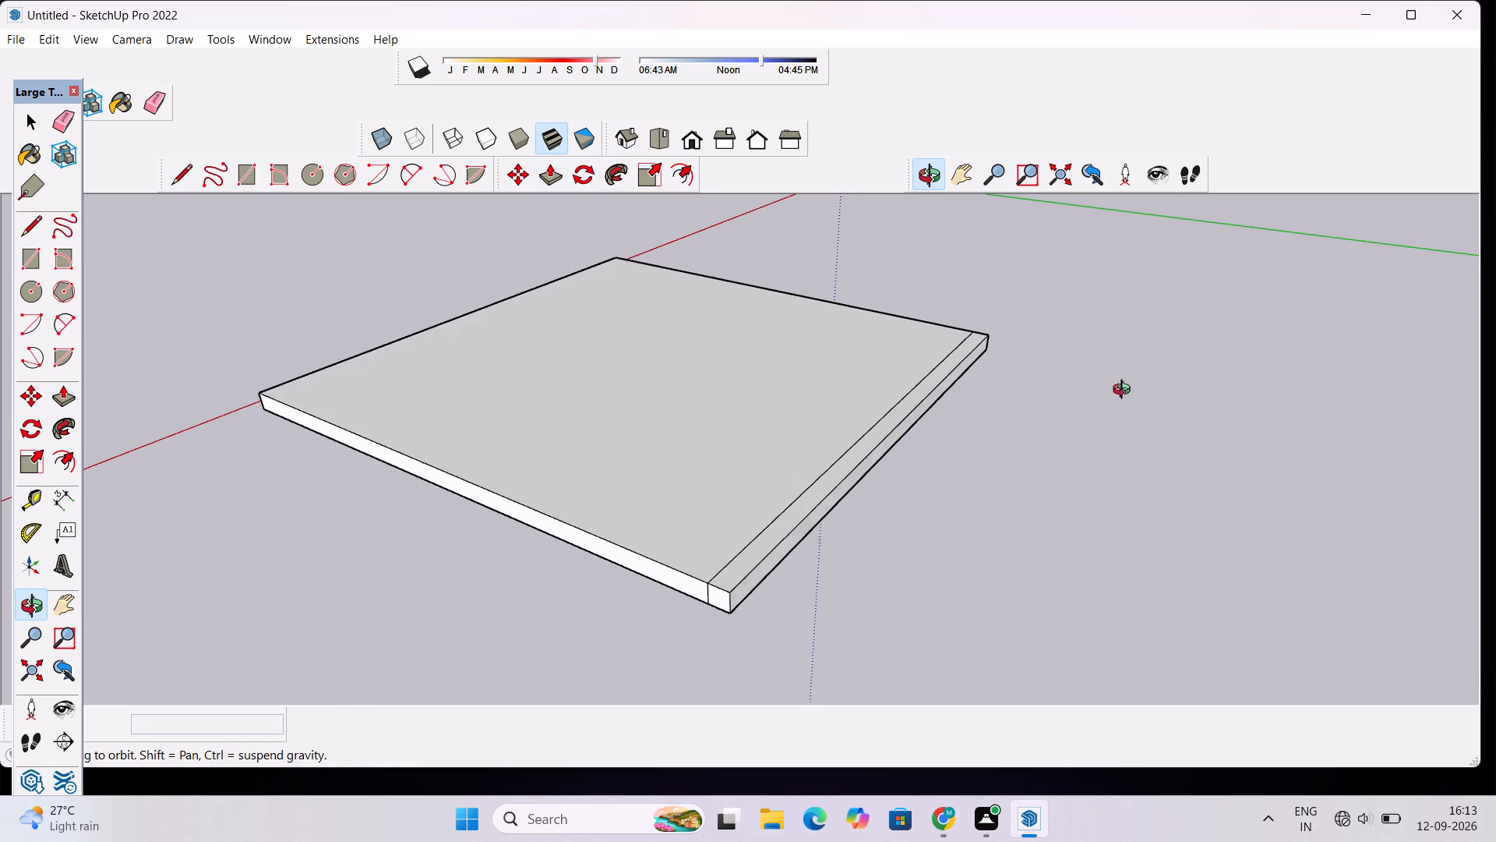
left_click_drag(1125, 391, 443, 310)
scroll(728, 327, "down", 5)
left_click_drag(912, 410, 728, 402)
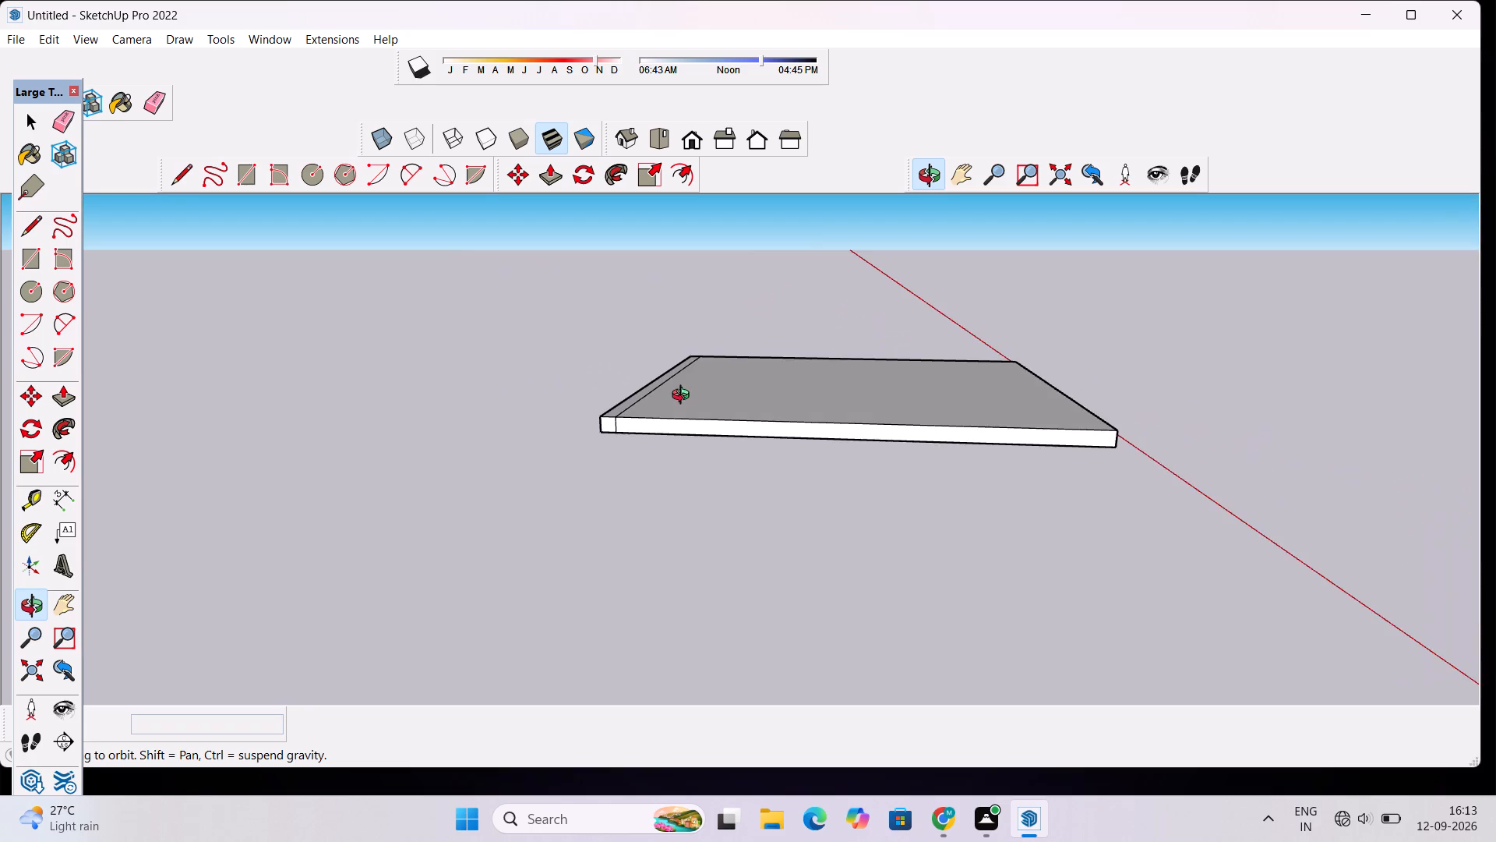
scroll(666, 412, "up", 4)
left_click_drag(627, 386, 640, 429)
scroll(592, 453, "down", 4)
scroll(577, 509, "up", 4)
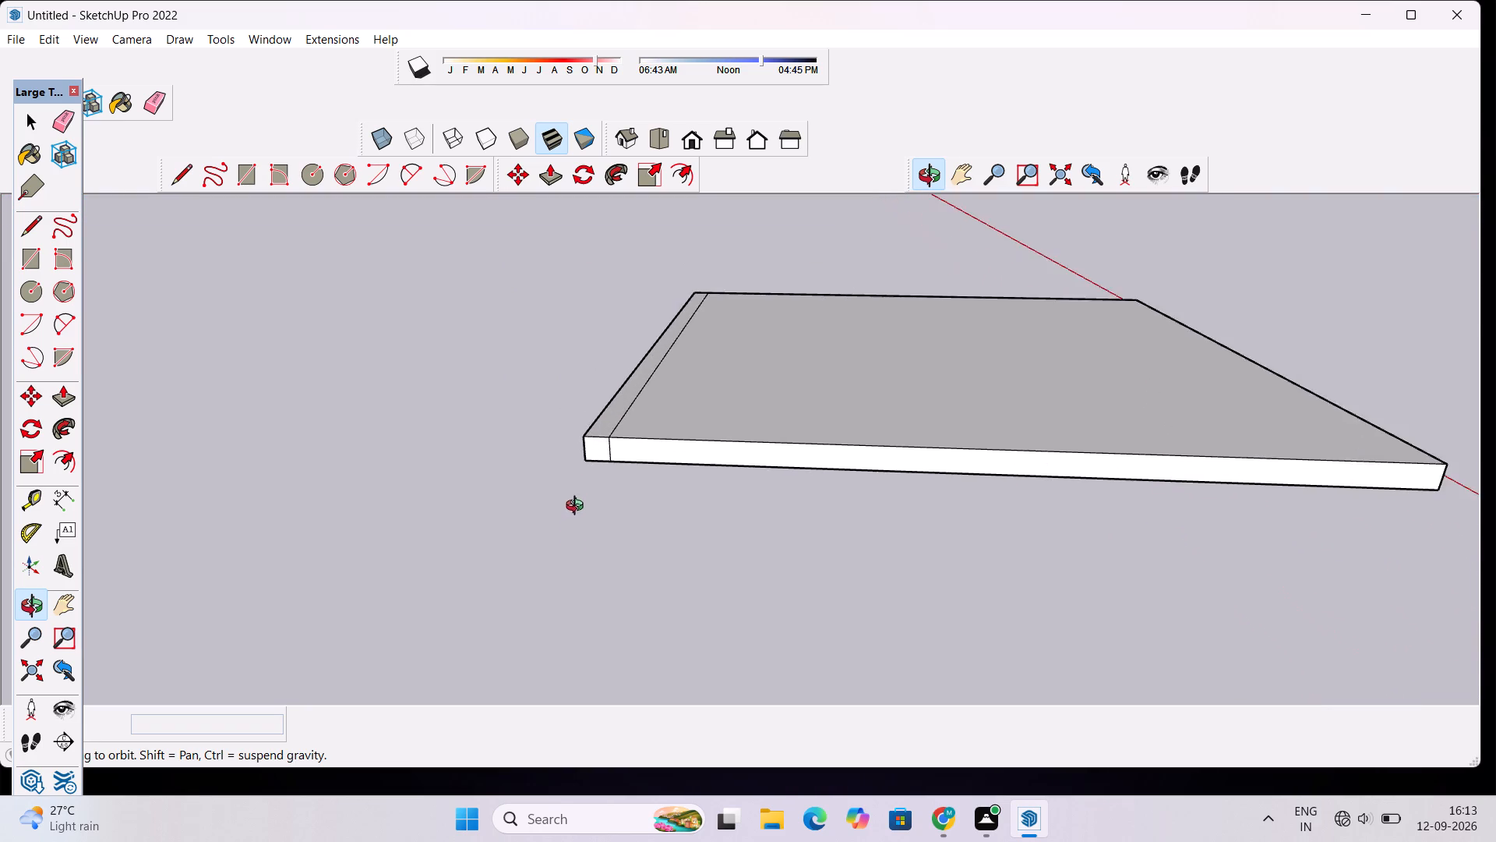
scroll(578, 508, "up", 5)
left_click_drag(592, 480, 627, 487)
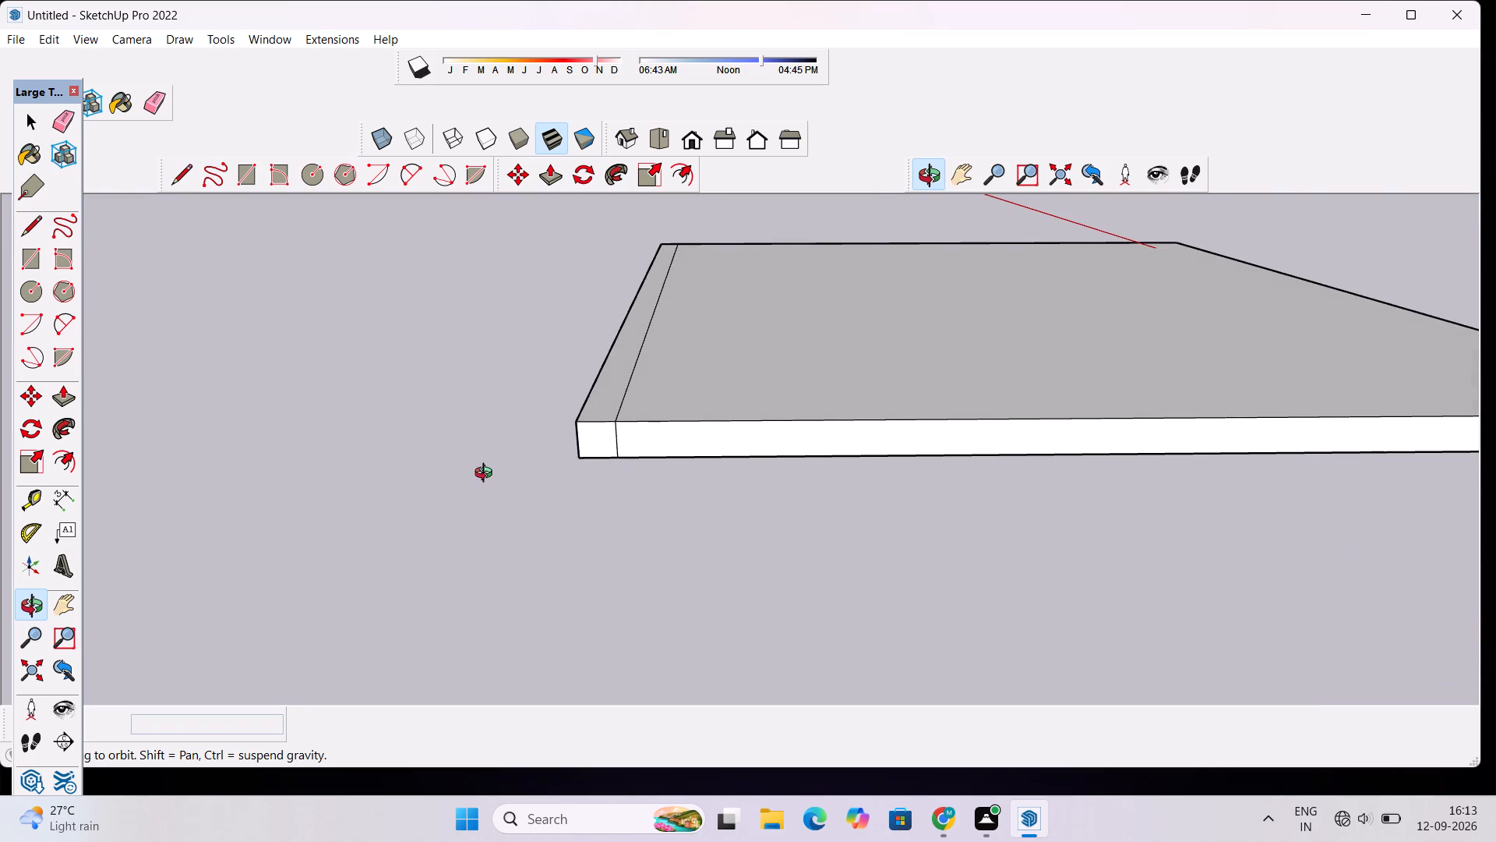
scroll(541, 462, "down", 1)
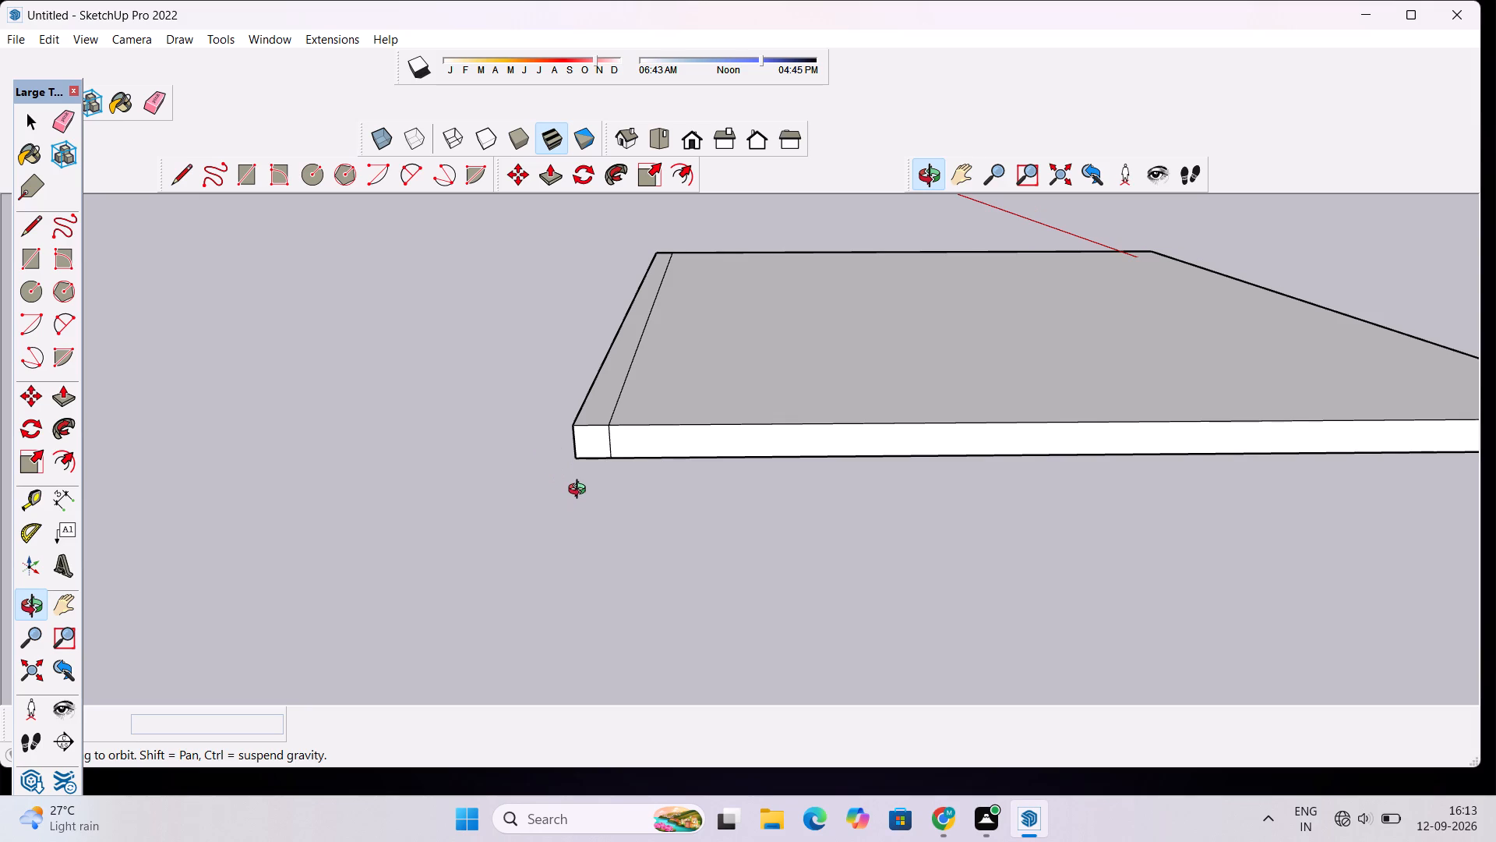
scroll(595, 493, "down", 4)
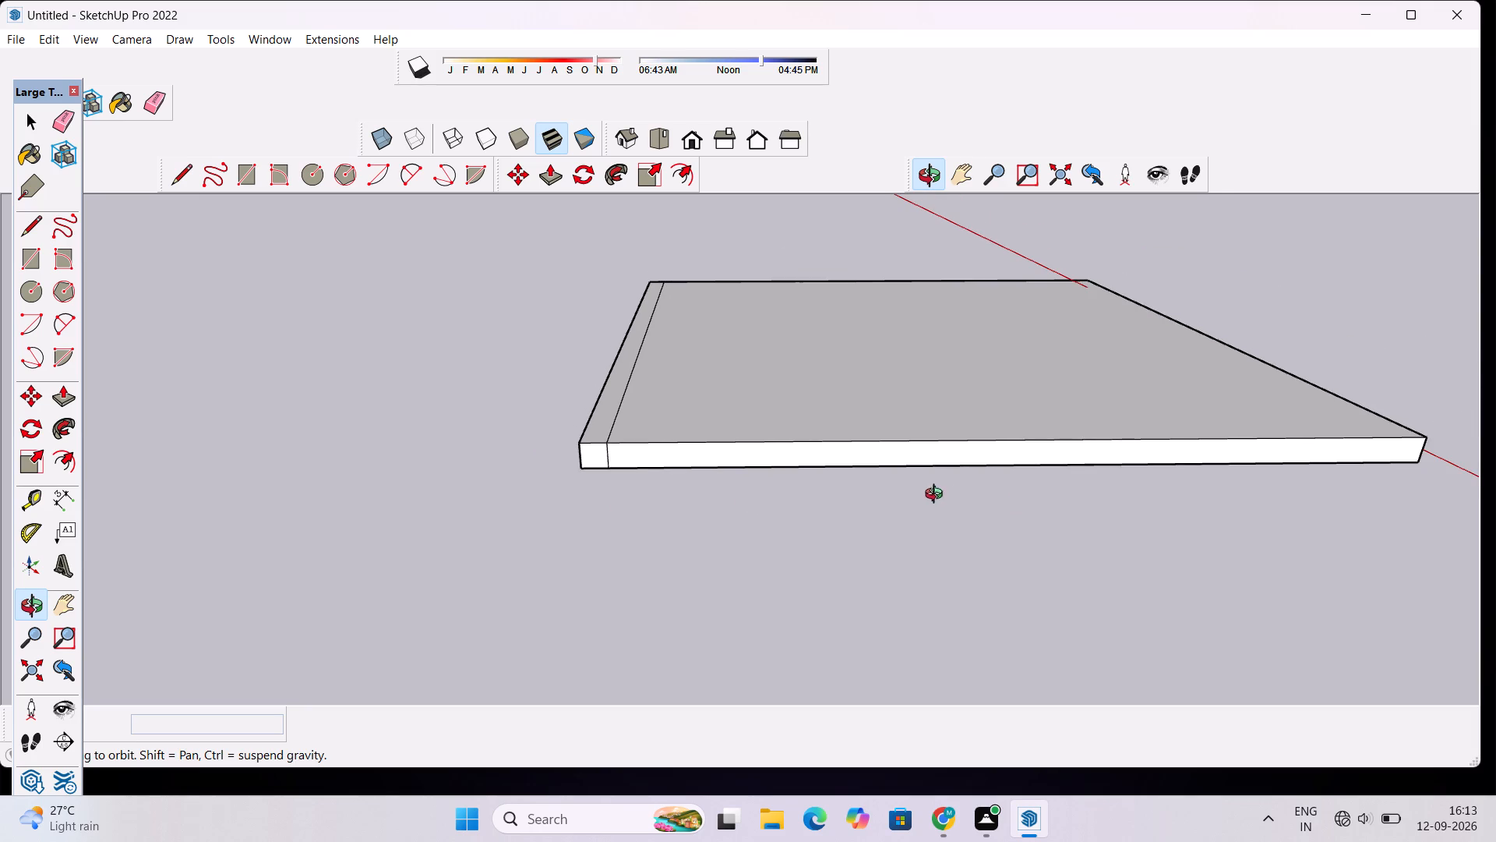
left_click_drag(901, 464, 765, 451, "shift")
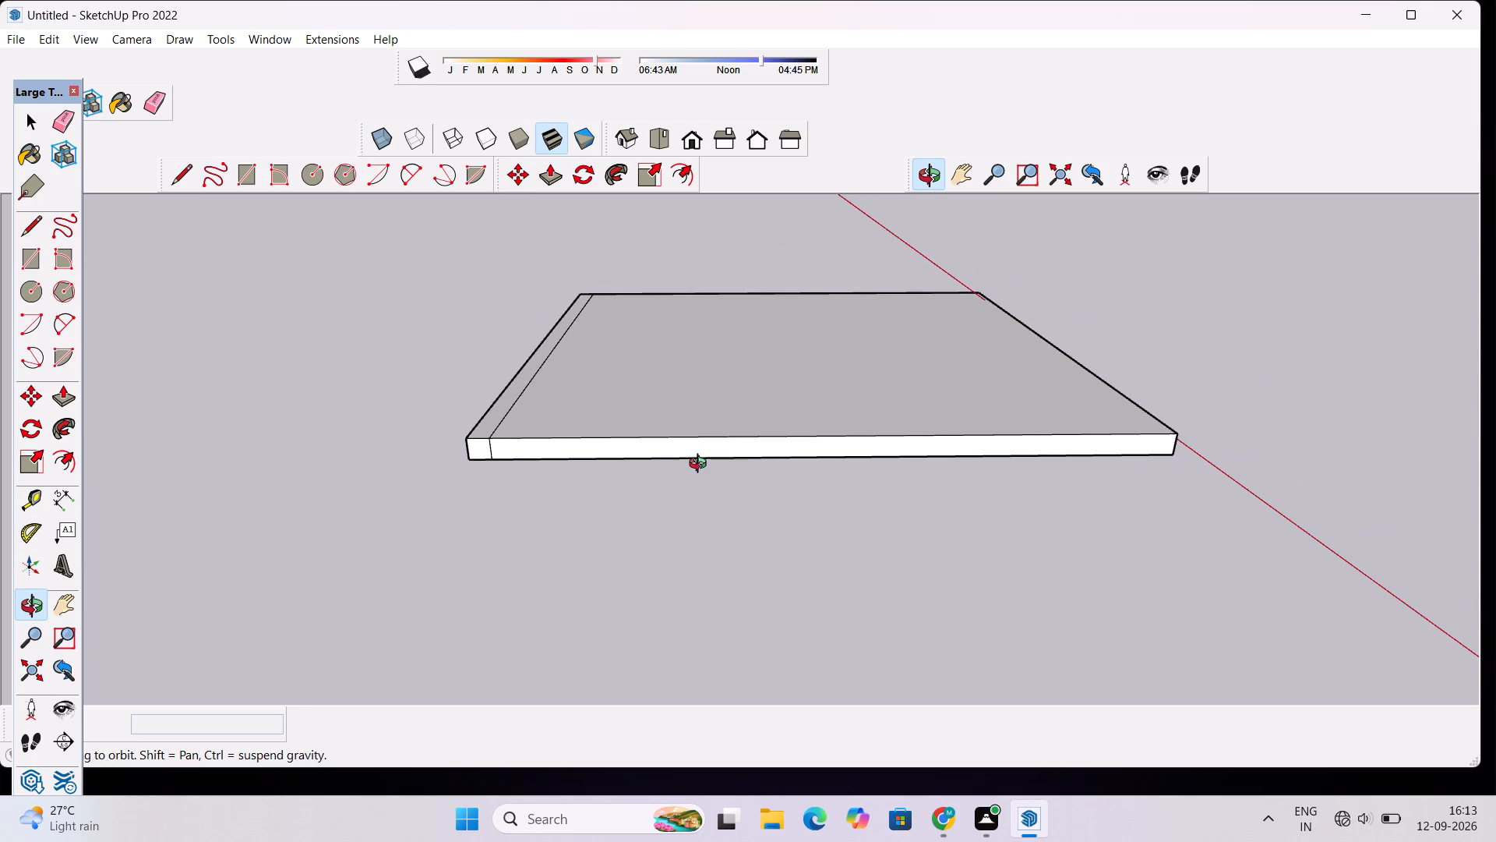
scroll(701, 465, "down", 1)
scroll(697, 459, "up", 4)
left_click_drag(510, 457, 560, 478)
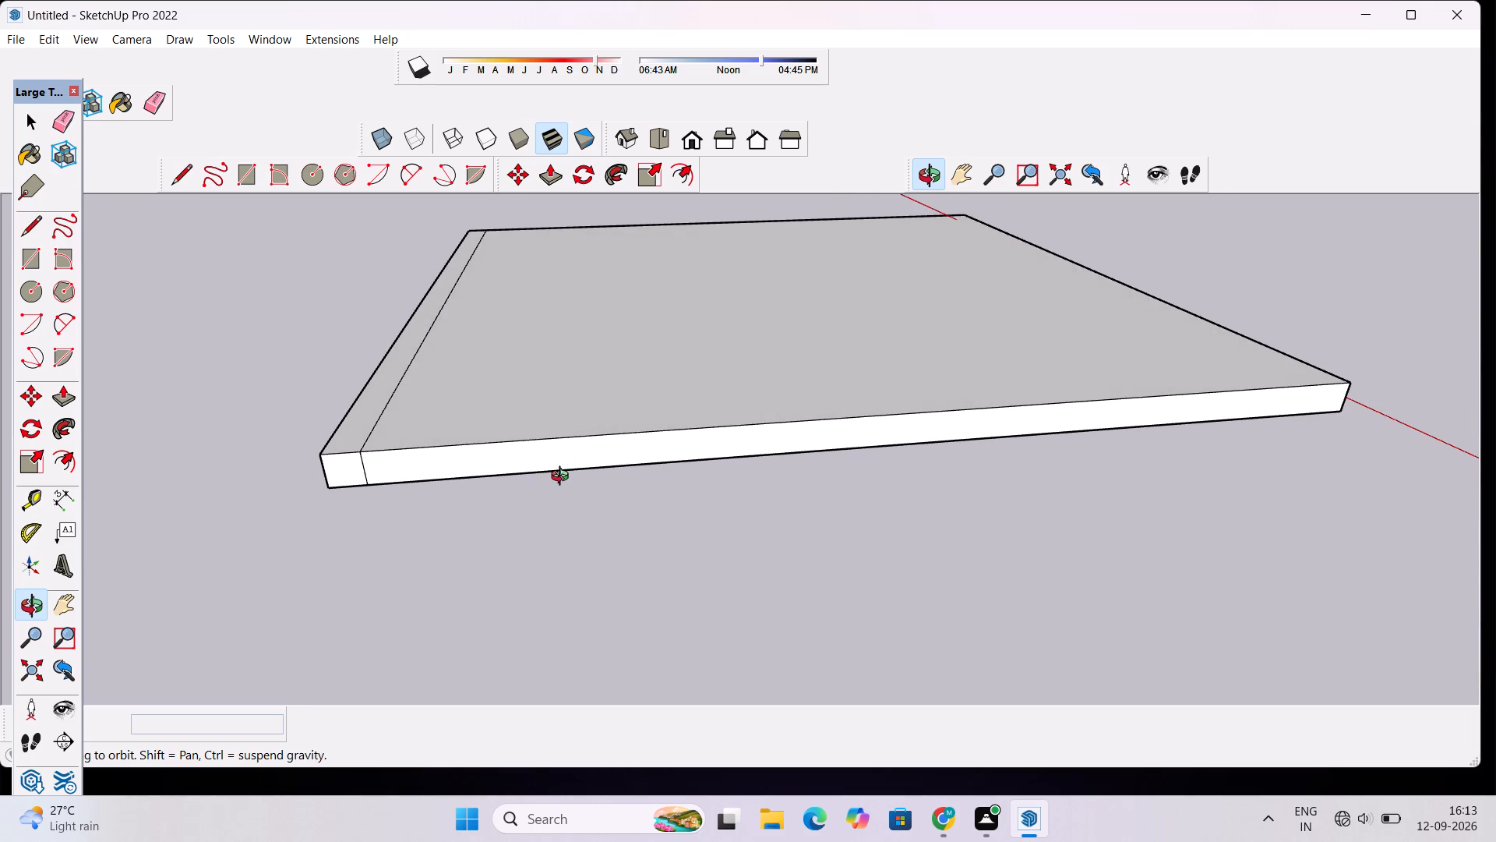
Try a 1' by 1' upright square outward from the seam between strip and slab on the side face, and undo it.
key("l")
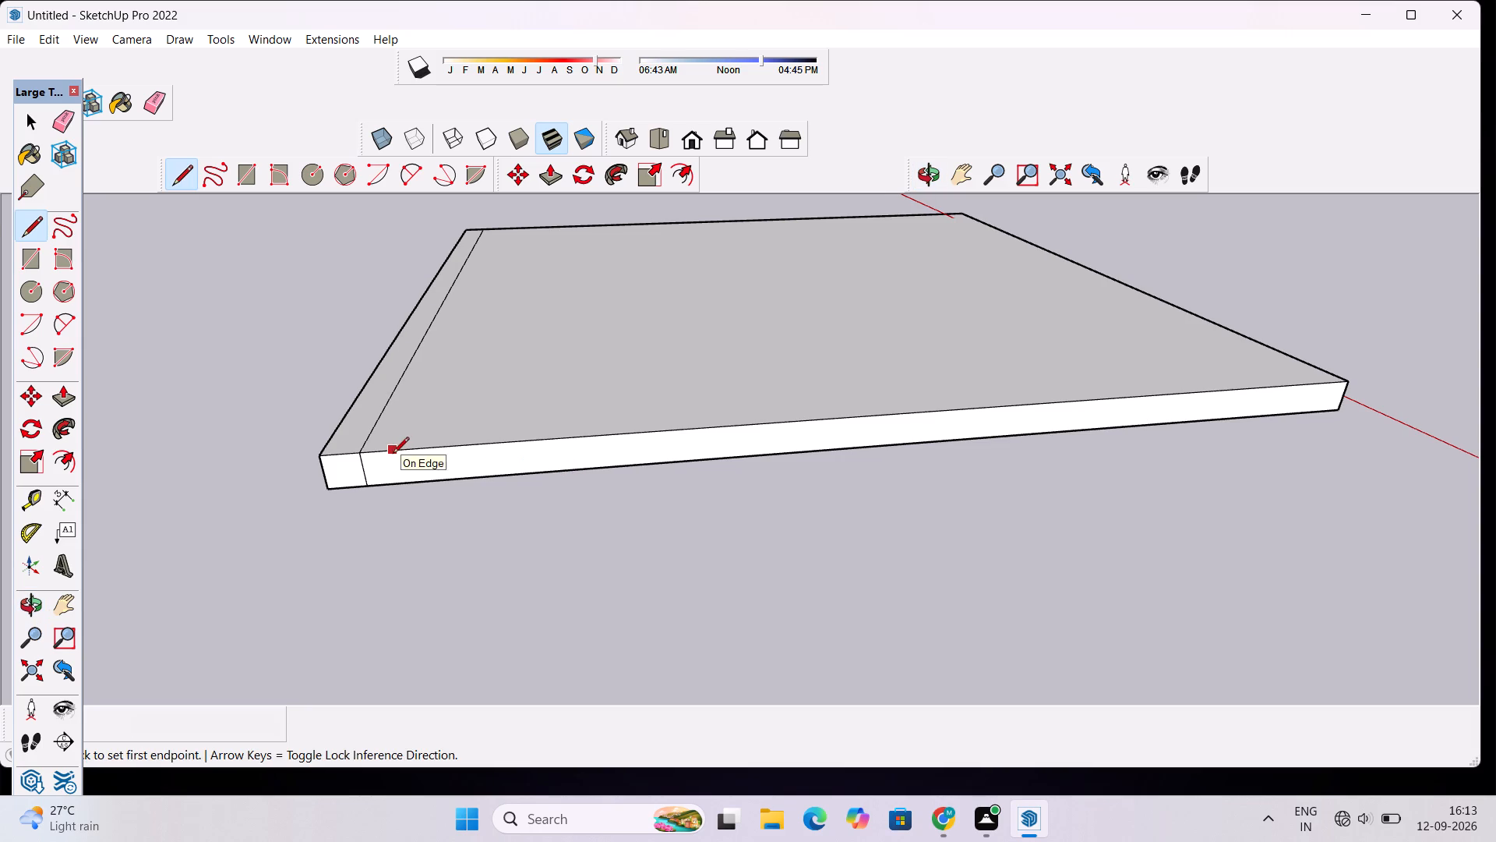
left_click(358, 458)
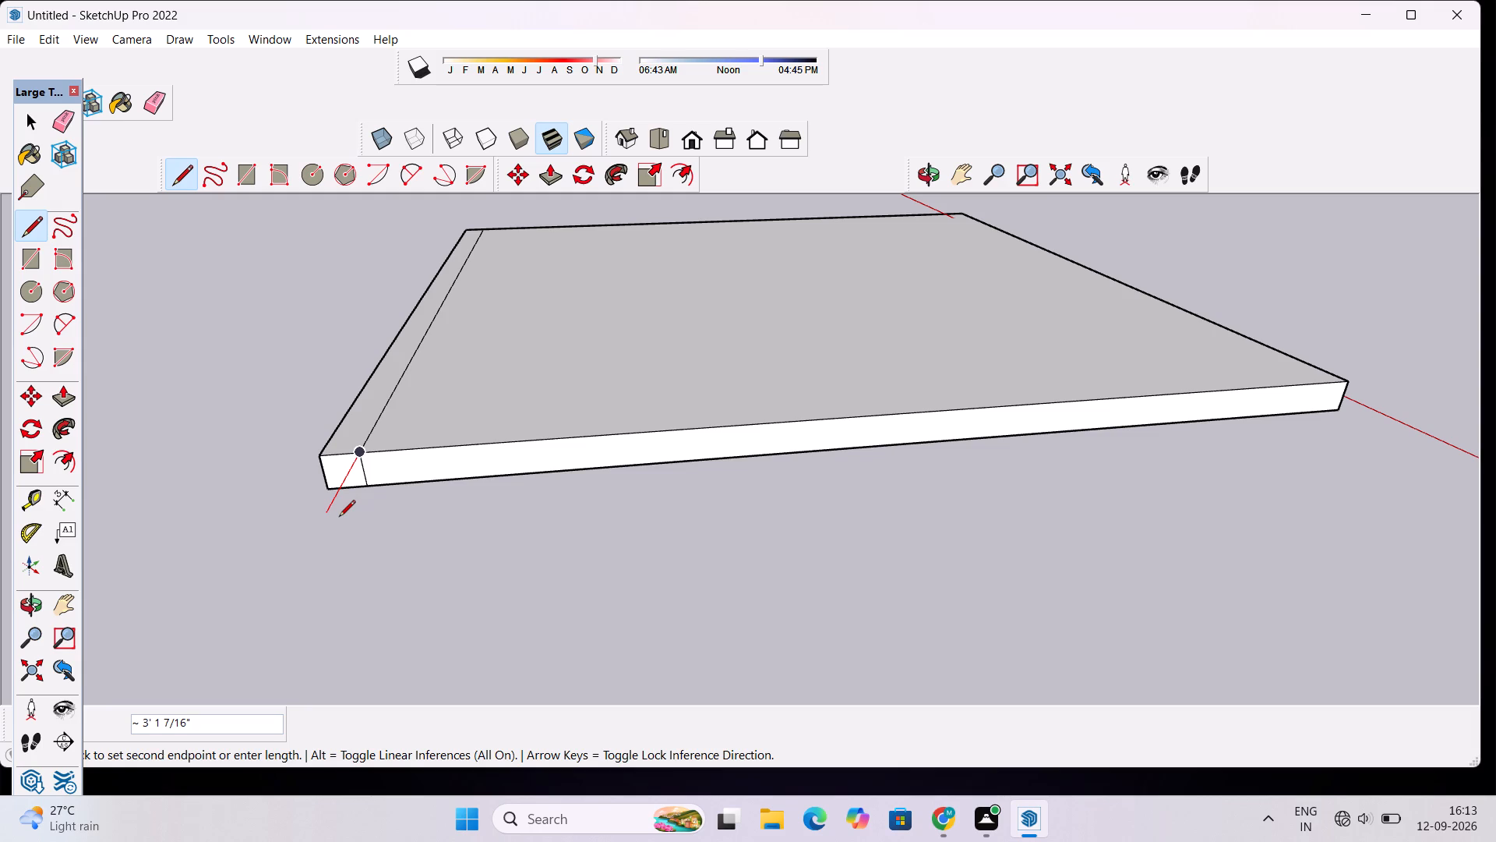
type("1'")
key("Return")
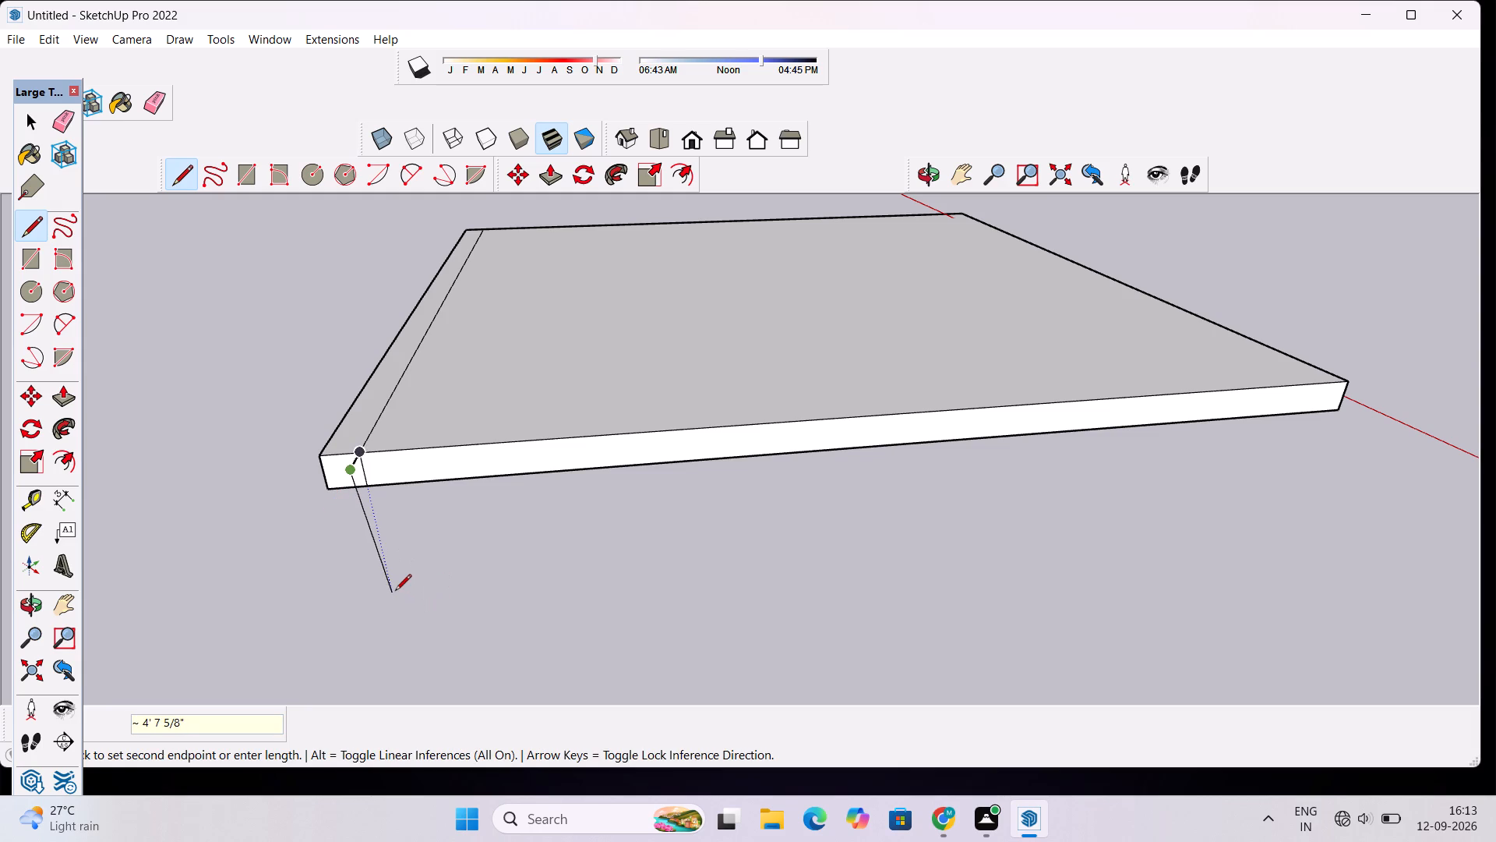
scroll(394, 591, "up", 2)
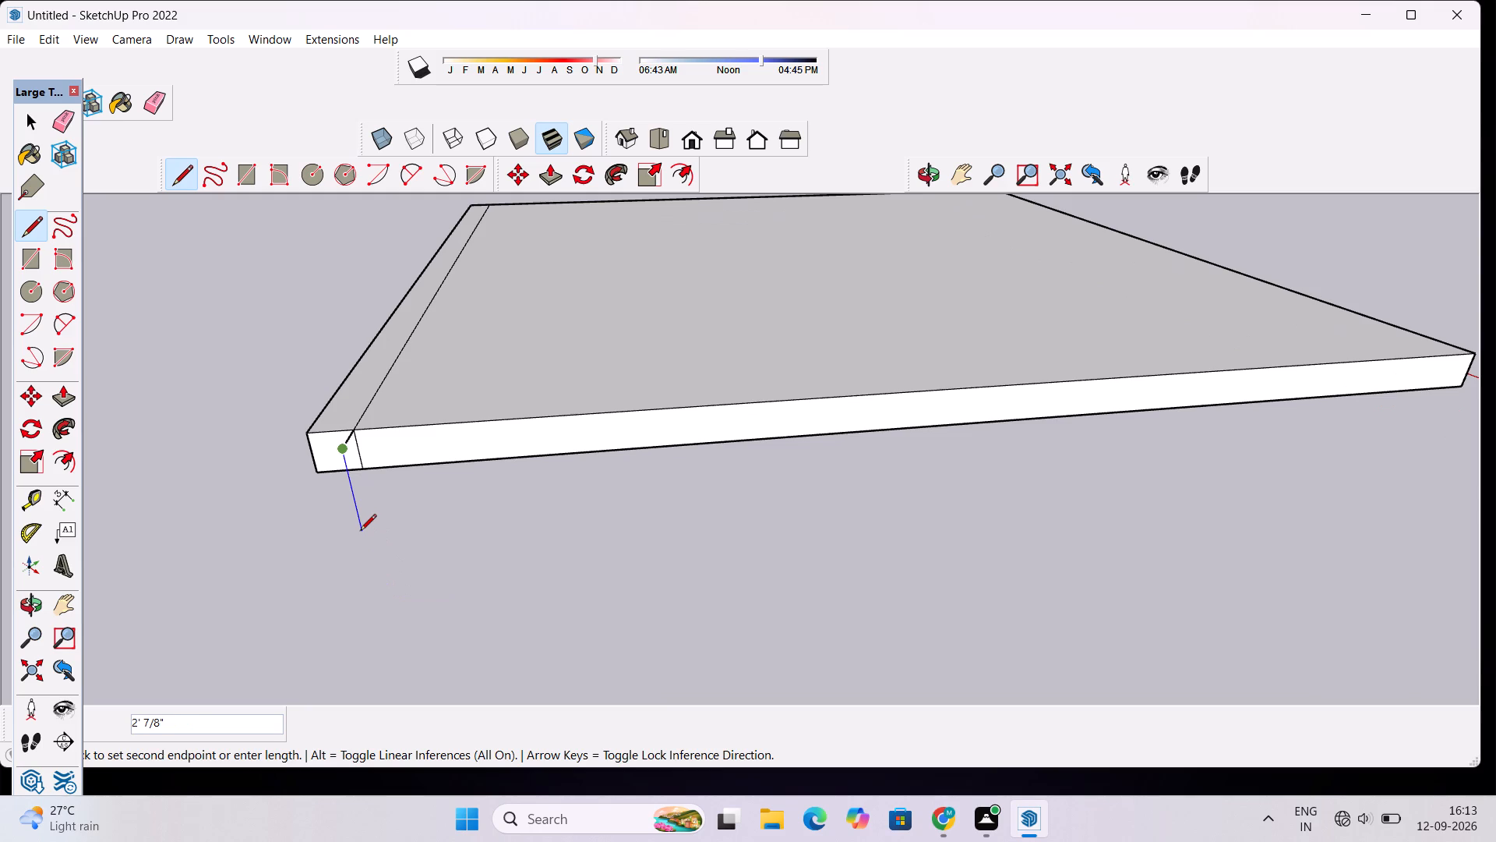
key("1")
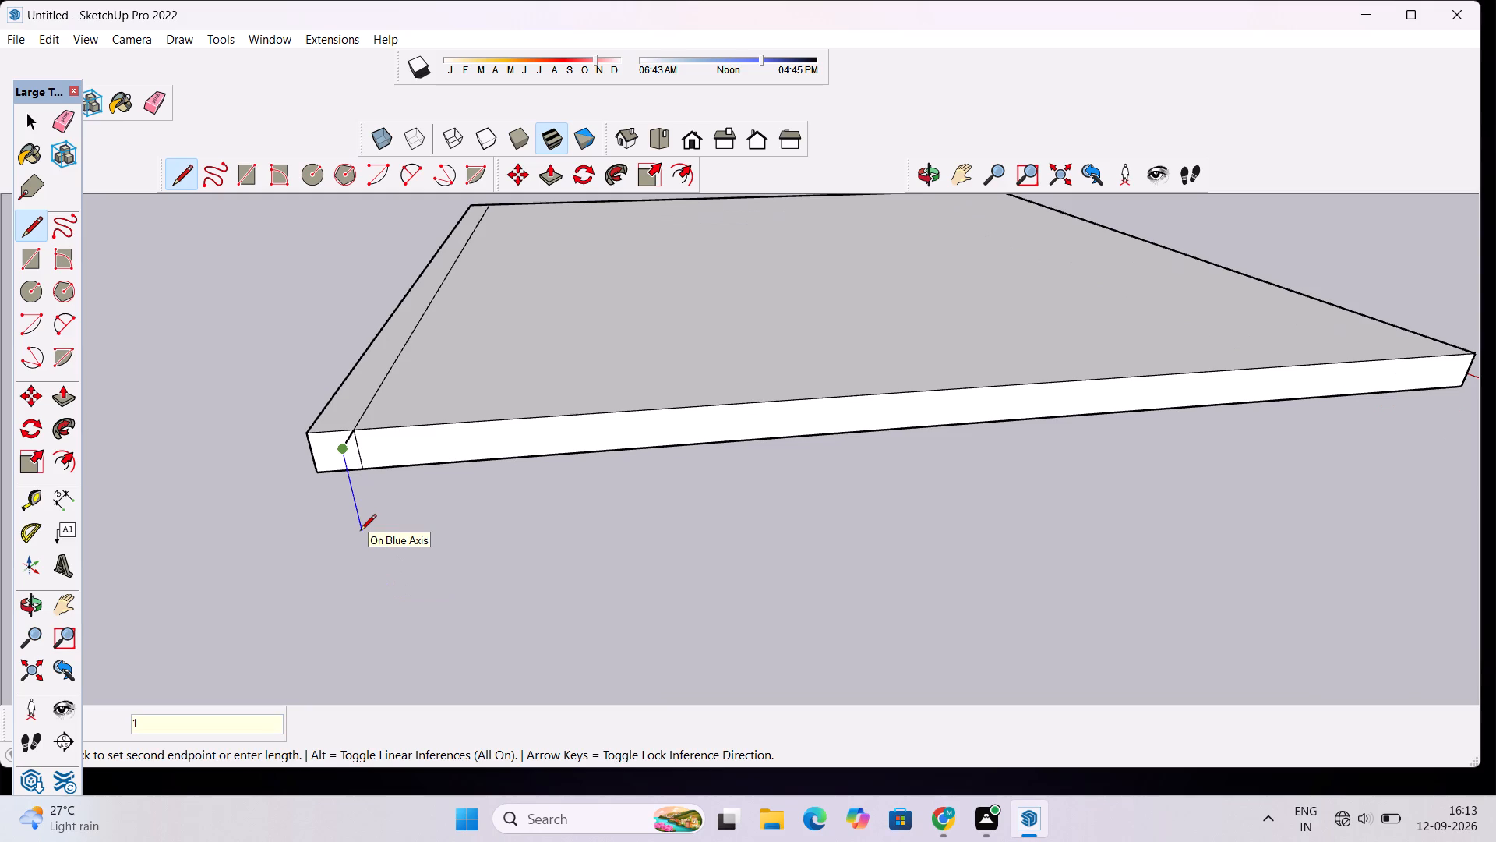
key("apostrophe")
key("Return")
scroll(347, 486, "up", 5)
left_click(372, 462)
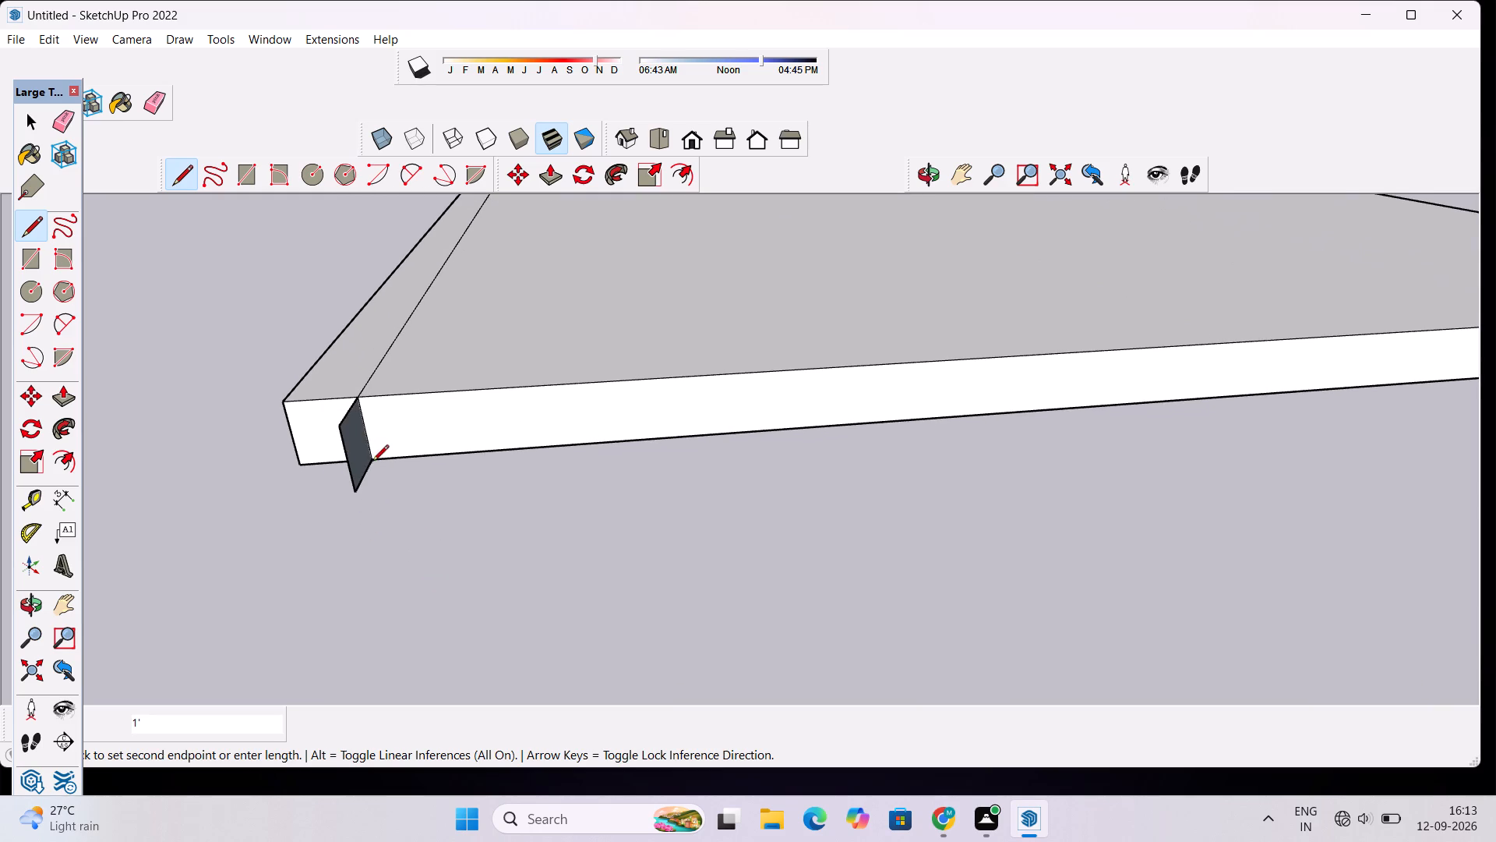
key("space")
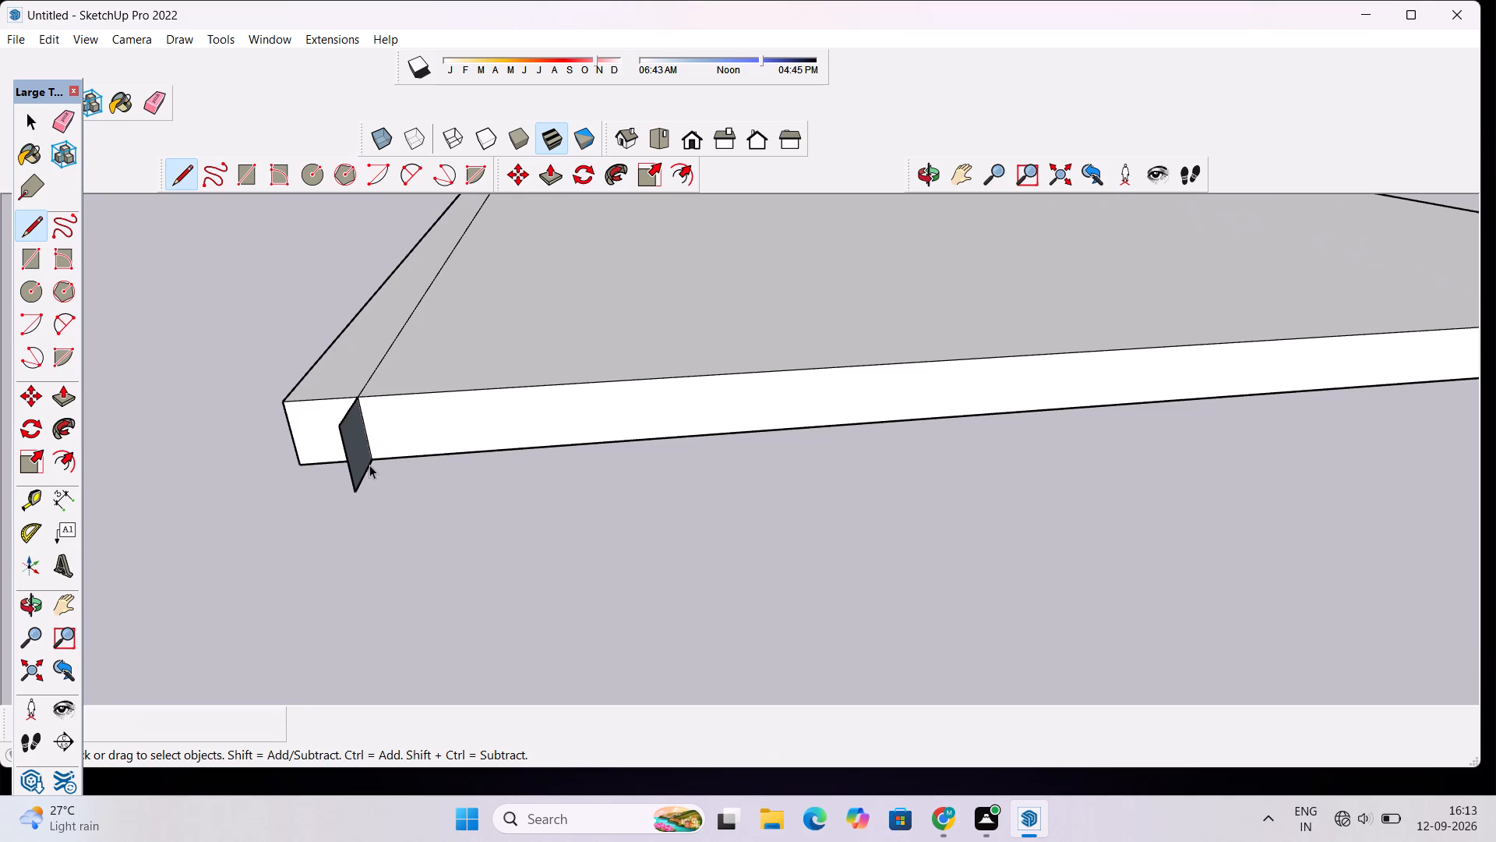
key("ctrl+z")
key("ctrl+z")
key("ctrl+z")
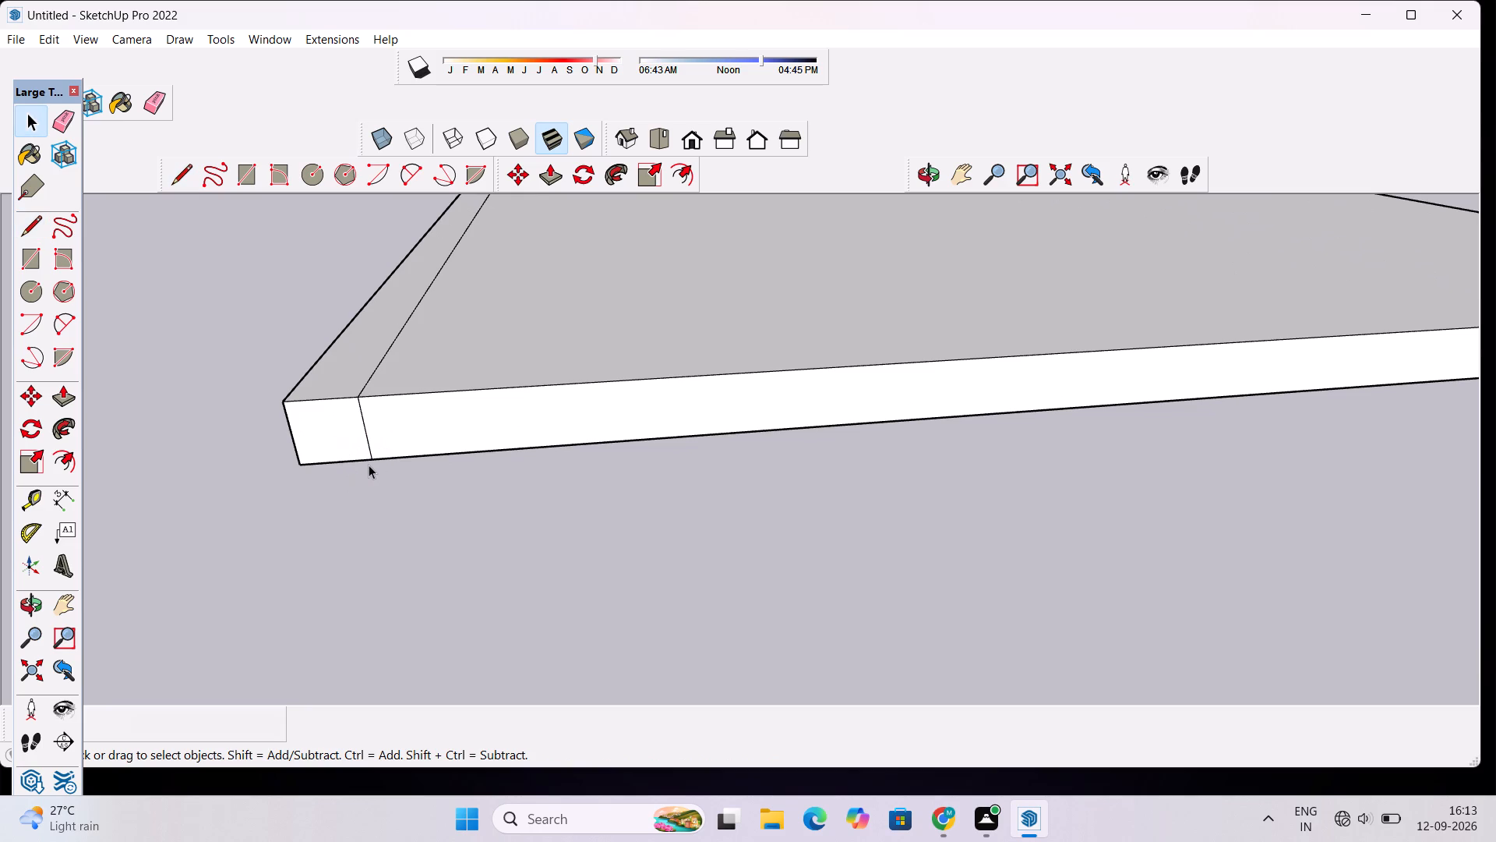
Draw a 1' by 1' upright square on the strip's outer vertical corner edge, extending outward along the red axis.
key("l")
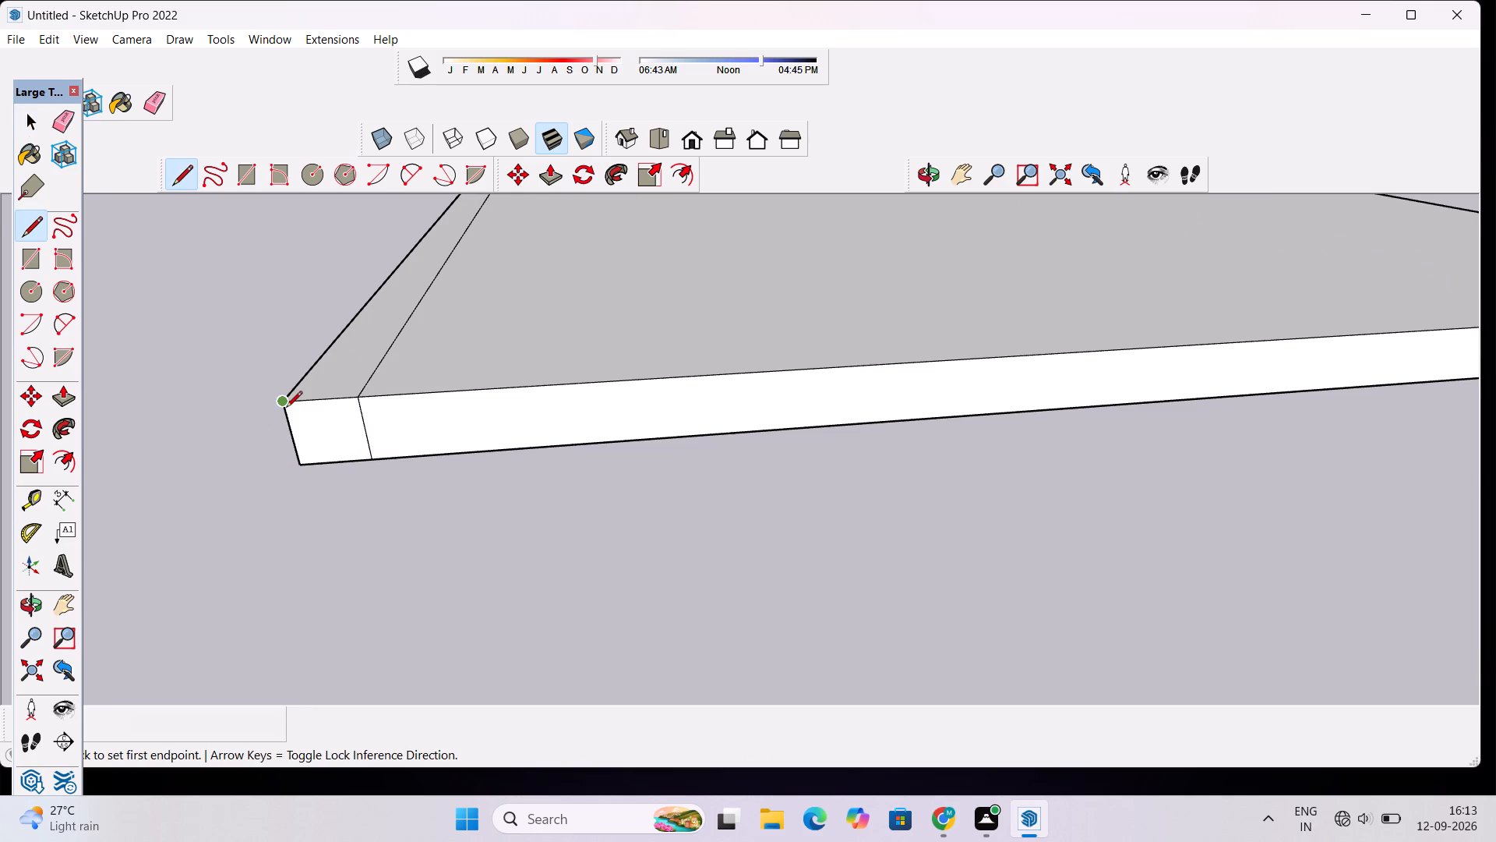
left_click(285, 405)
type("1'")
key("Return")
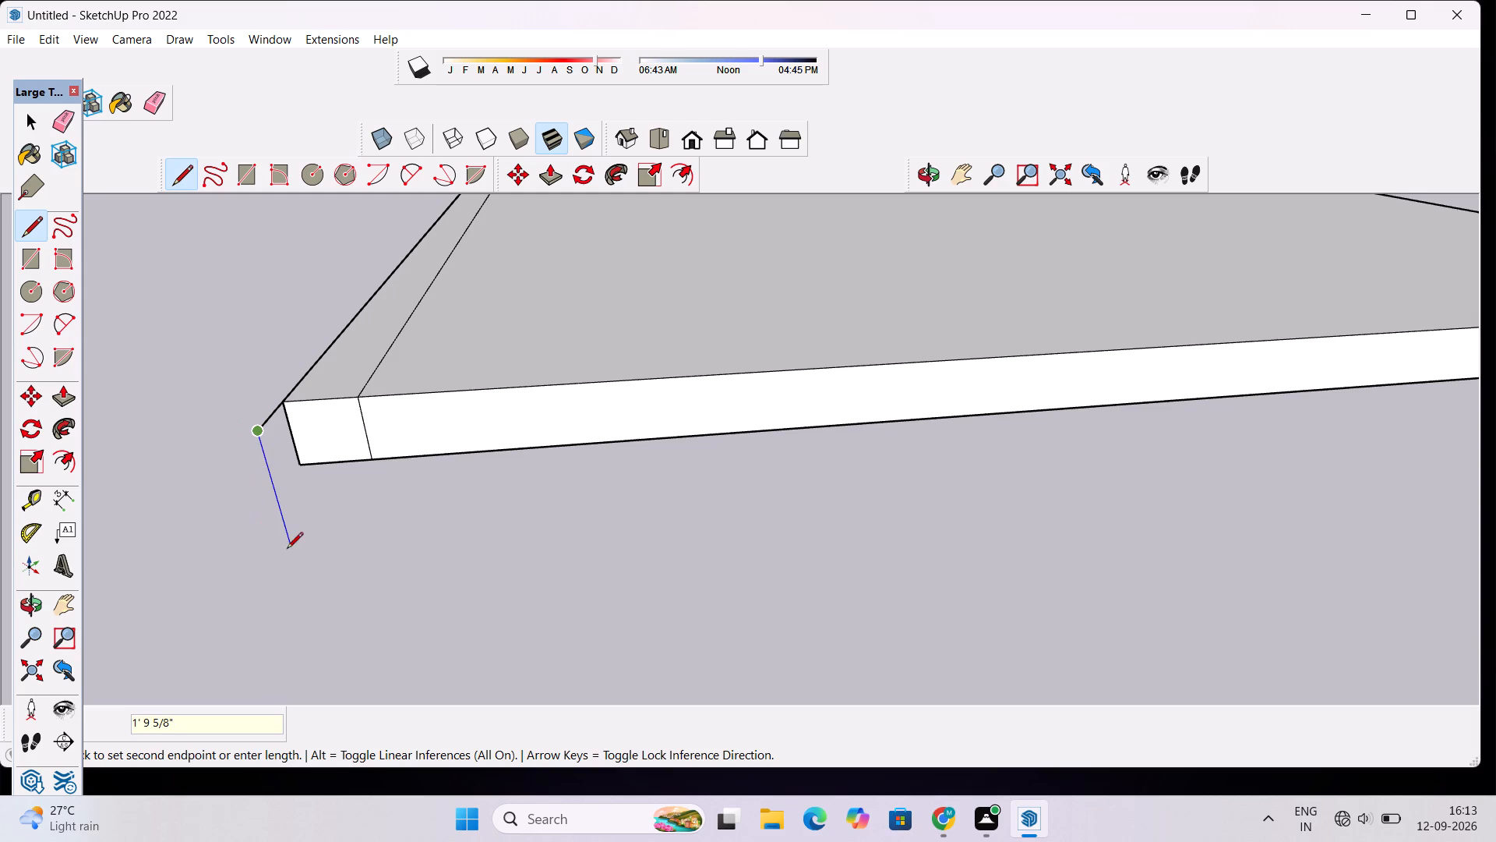
type("1'")
key("Return")
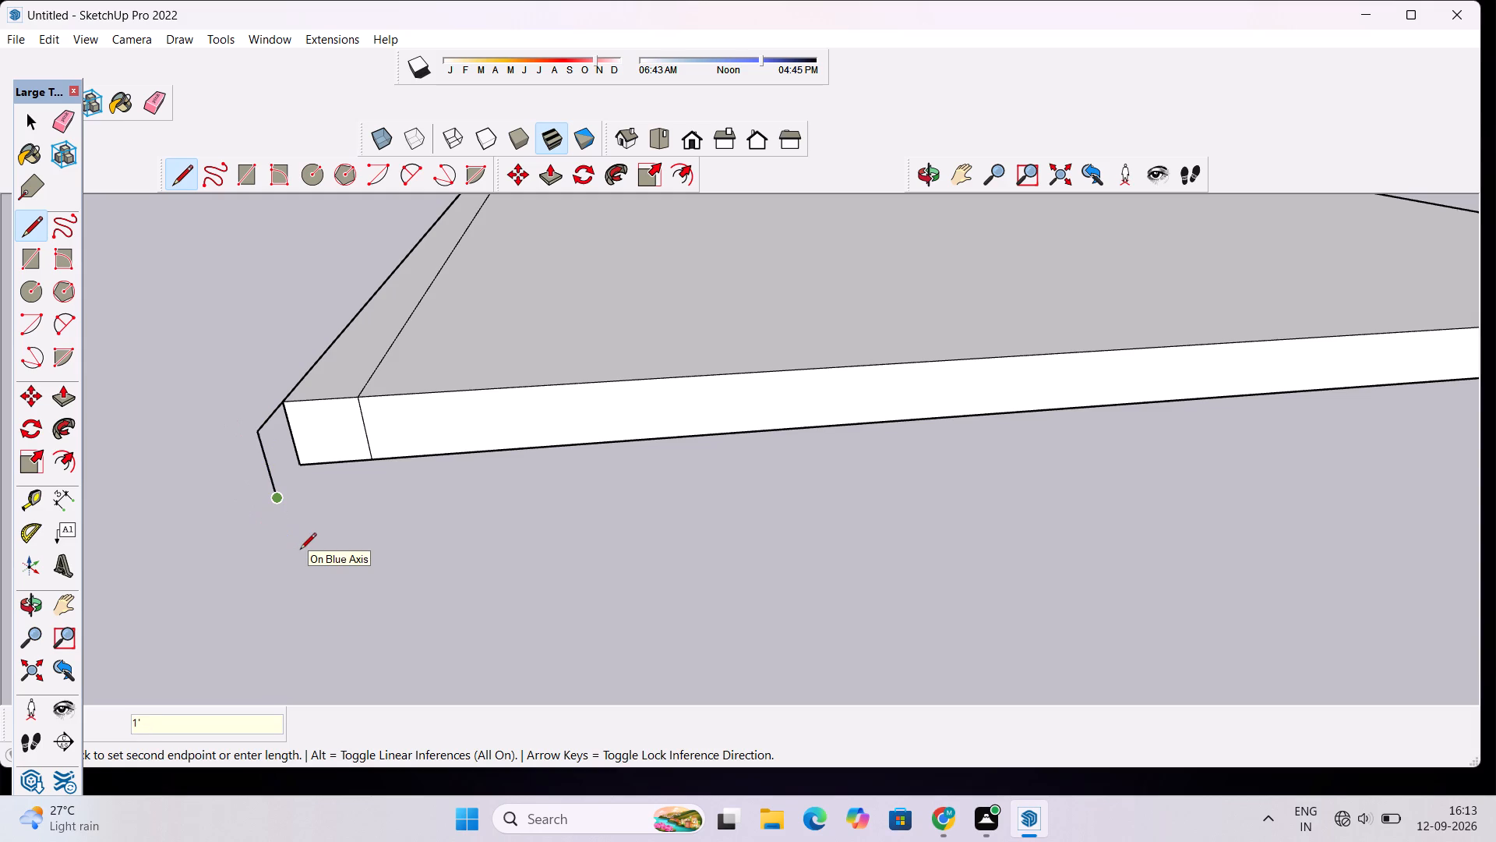
left_click(298, 465)
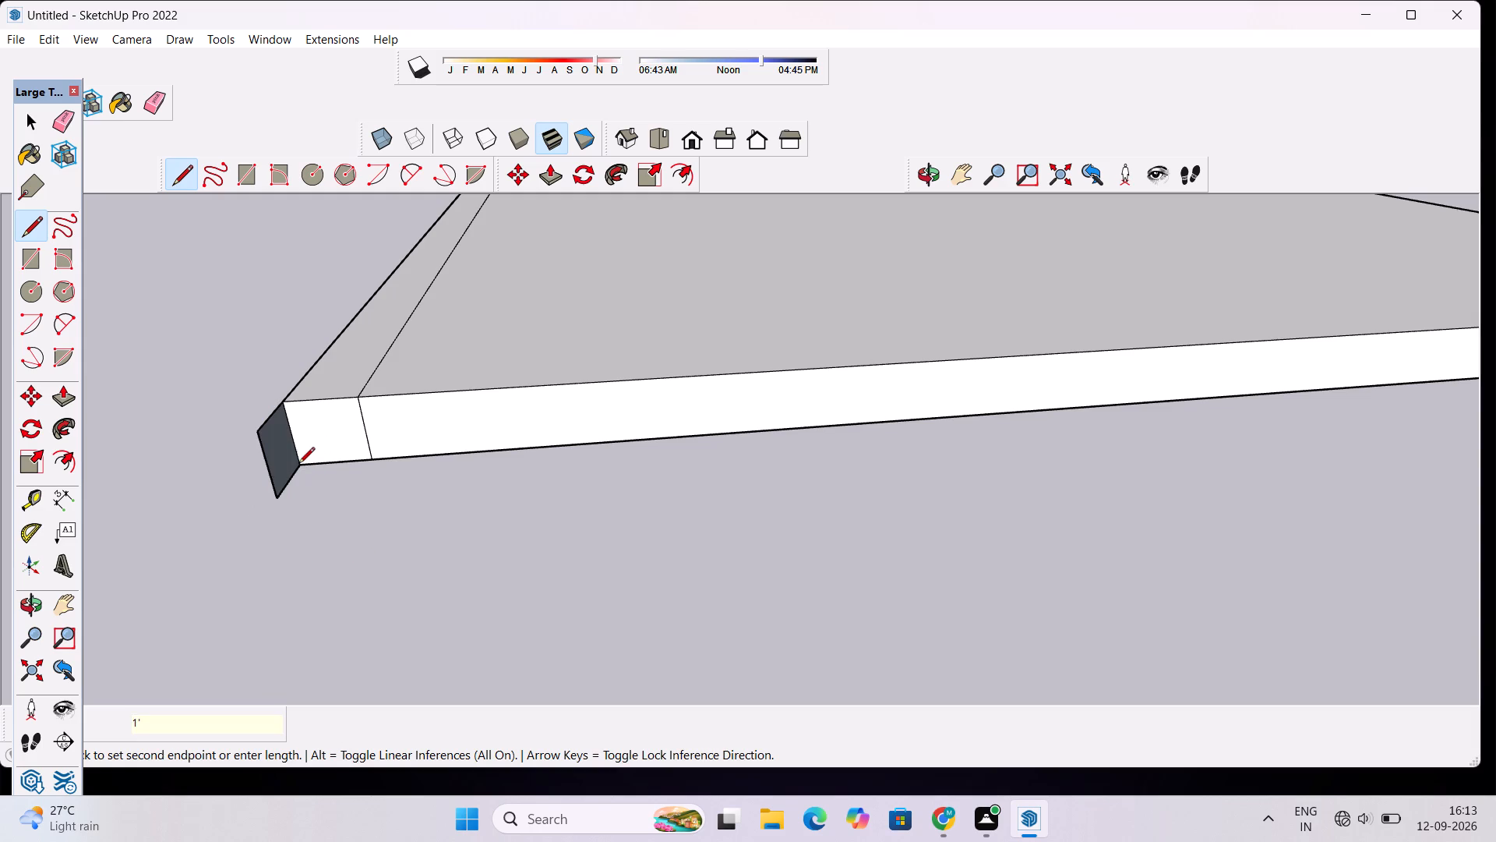
scroll(200, 408, "down", 10)
key("space")
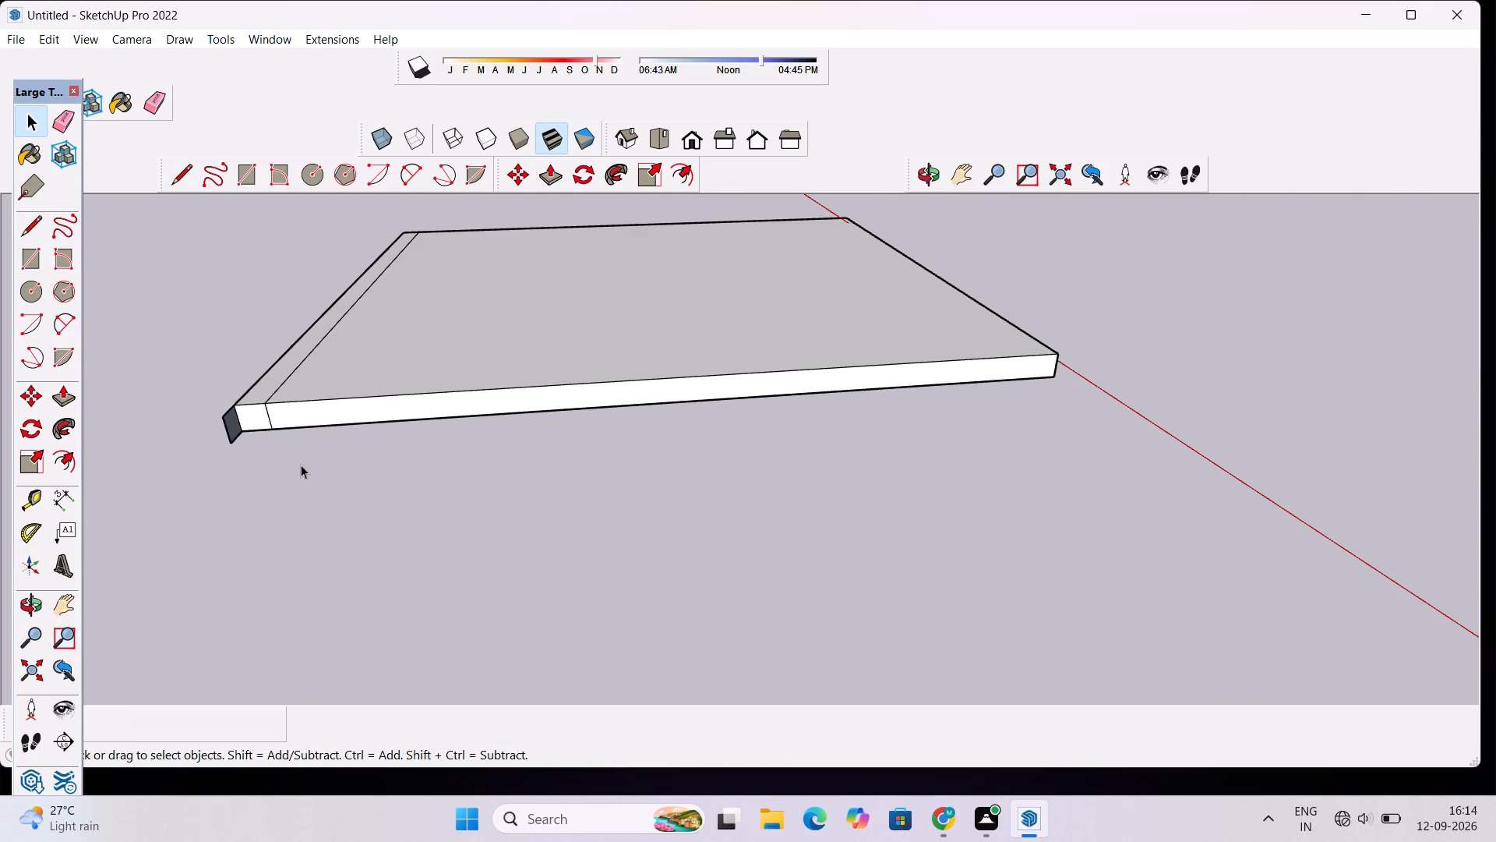
Push/Pull the new 1' square 31' along the slab's adjacent side to the far corner, forming a second strip.
key("p")
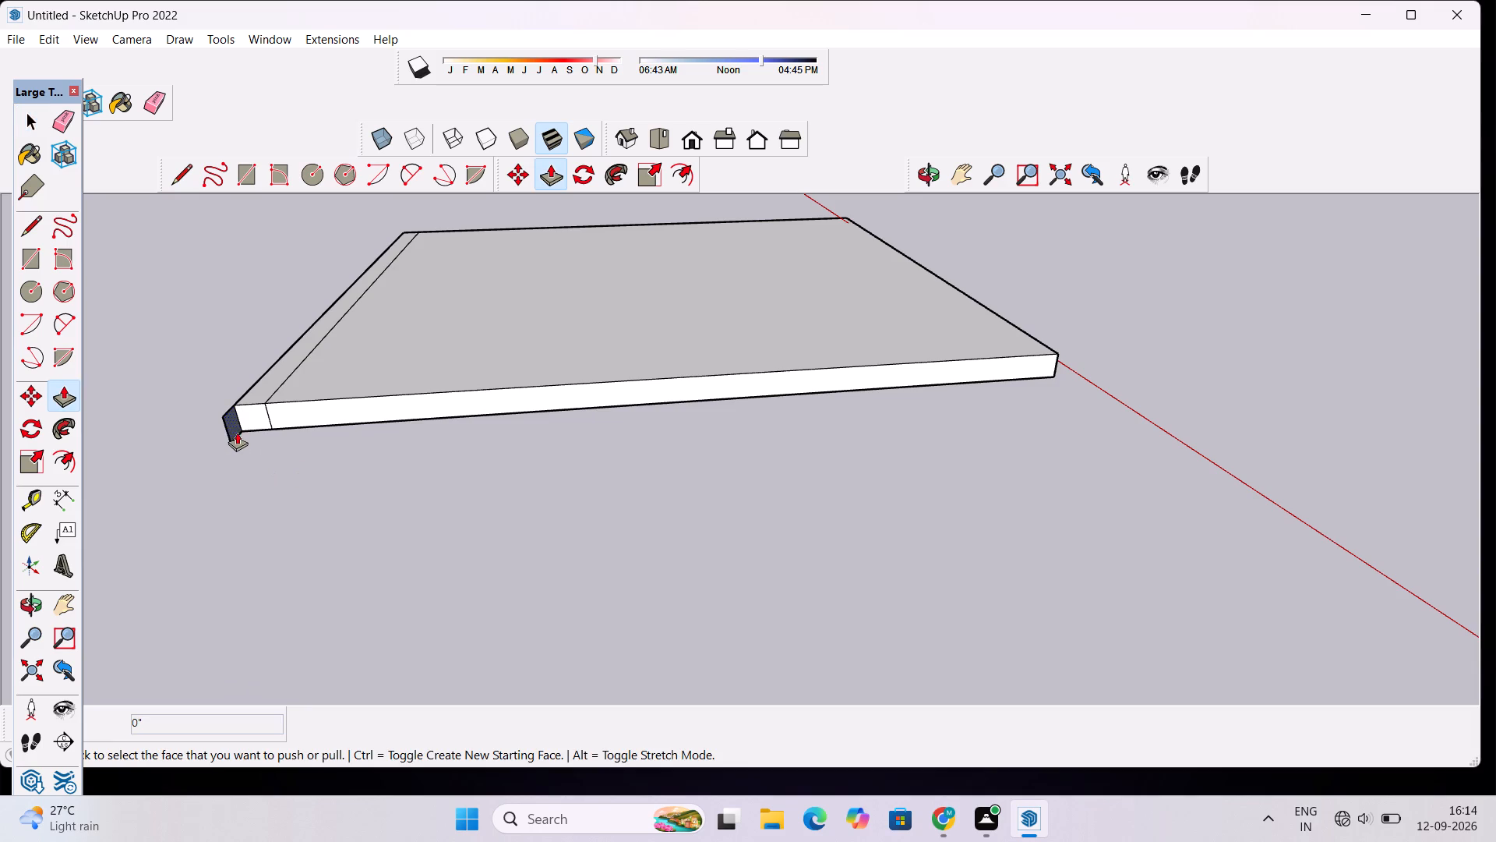
scroll(237, 432, "up", 4)
left_click(237, 432)
scroll(376, 433, "down", 9)
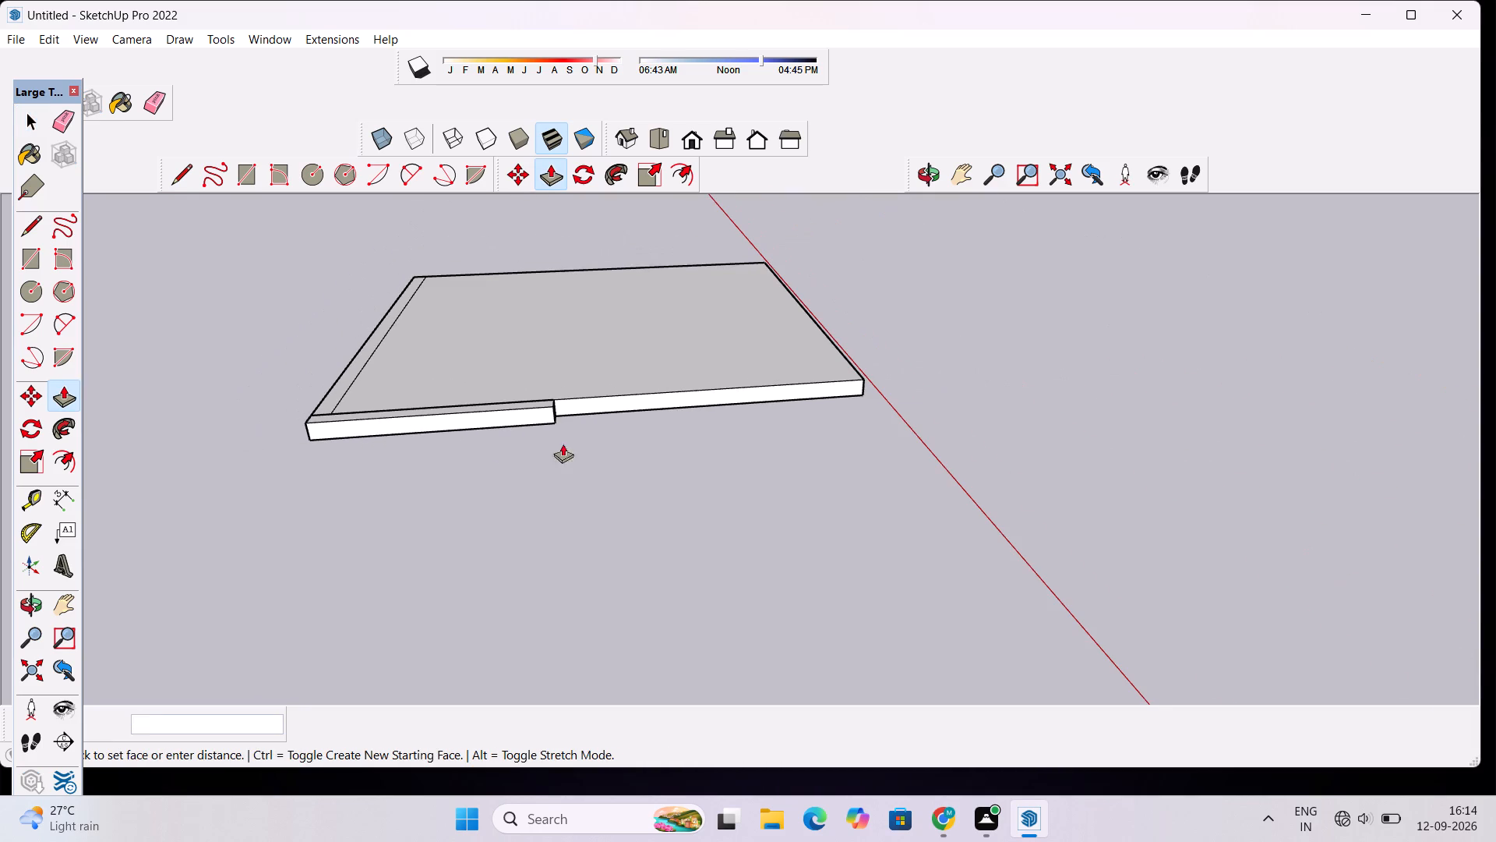
left_click(863, 380)
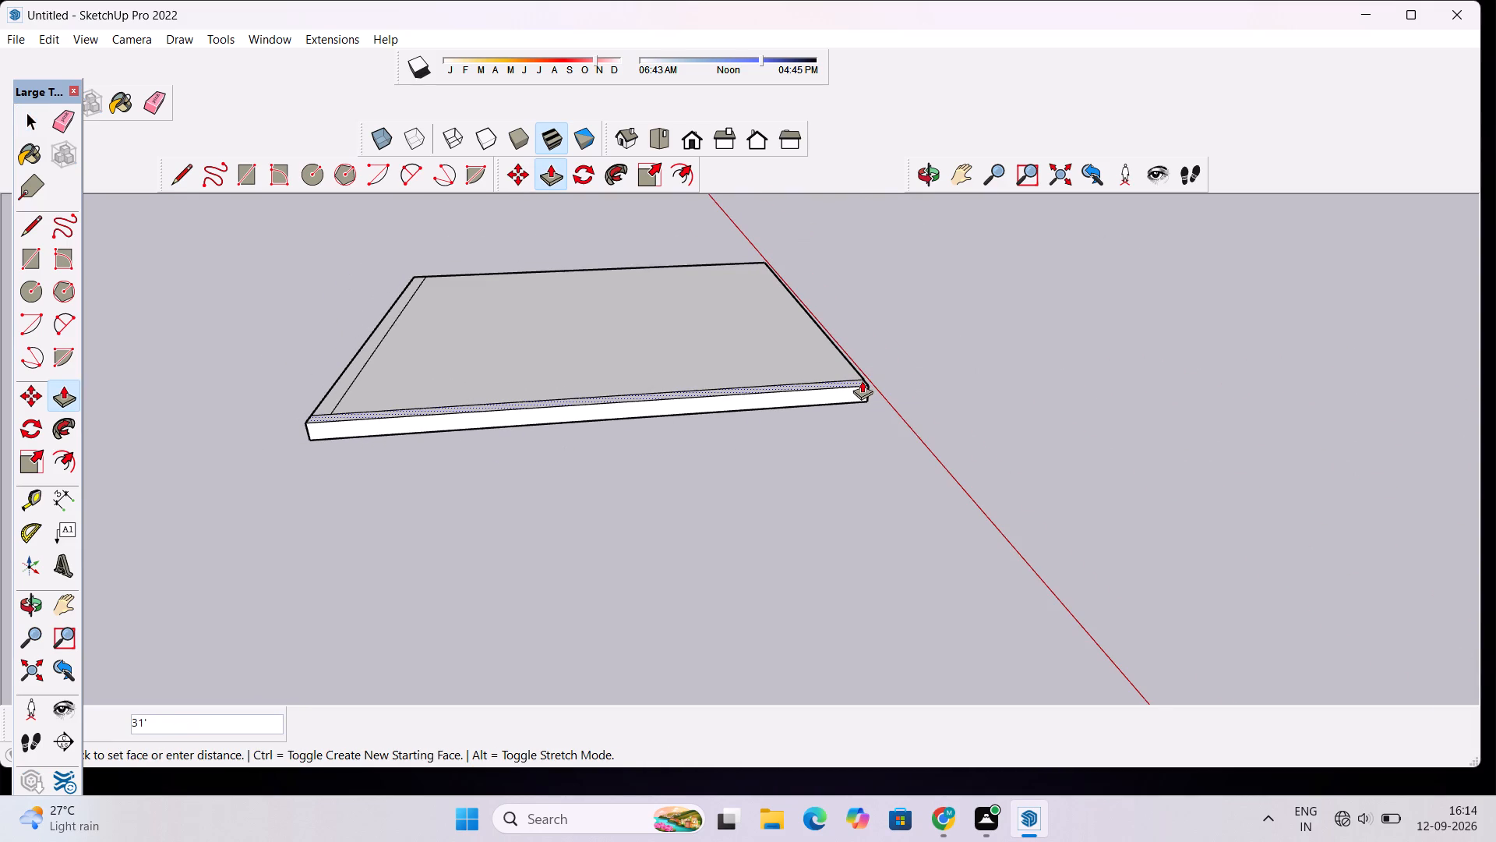
Erase the short seam edge on the top face at the corner where the two strips meet.
left_click(933, 182)
left_click_drag(1073, 456, 524, 350)
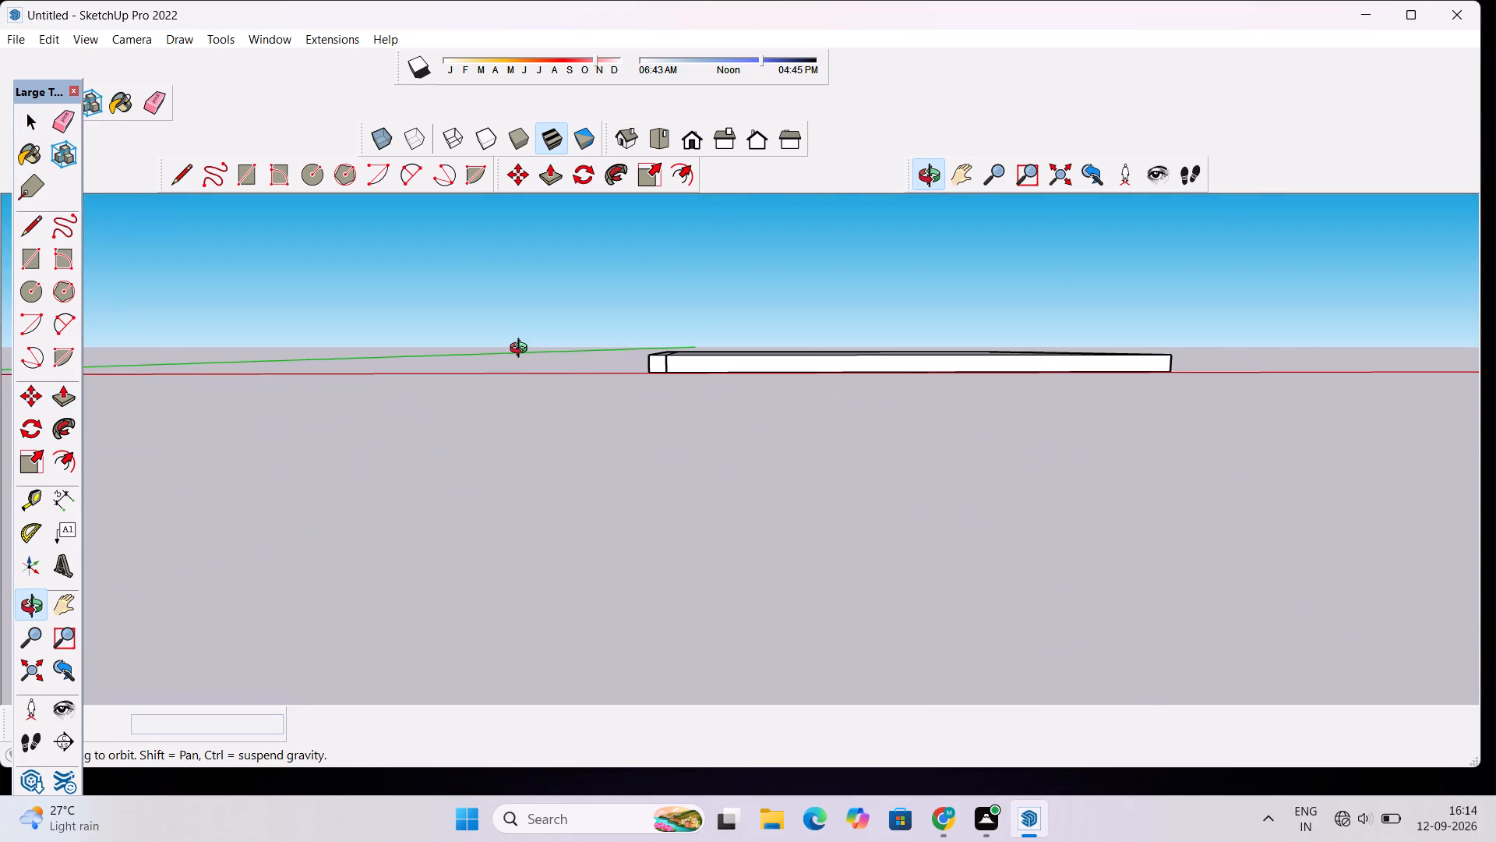
scroll(507, 387, "down", 5)
left_click_drag(615, 370, 607, 628)
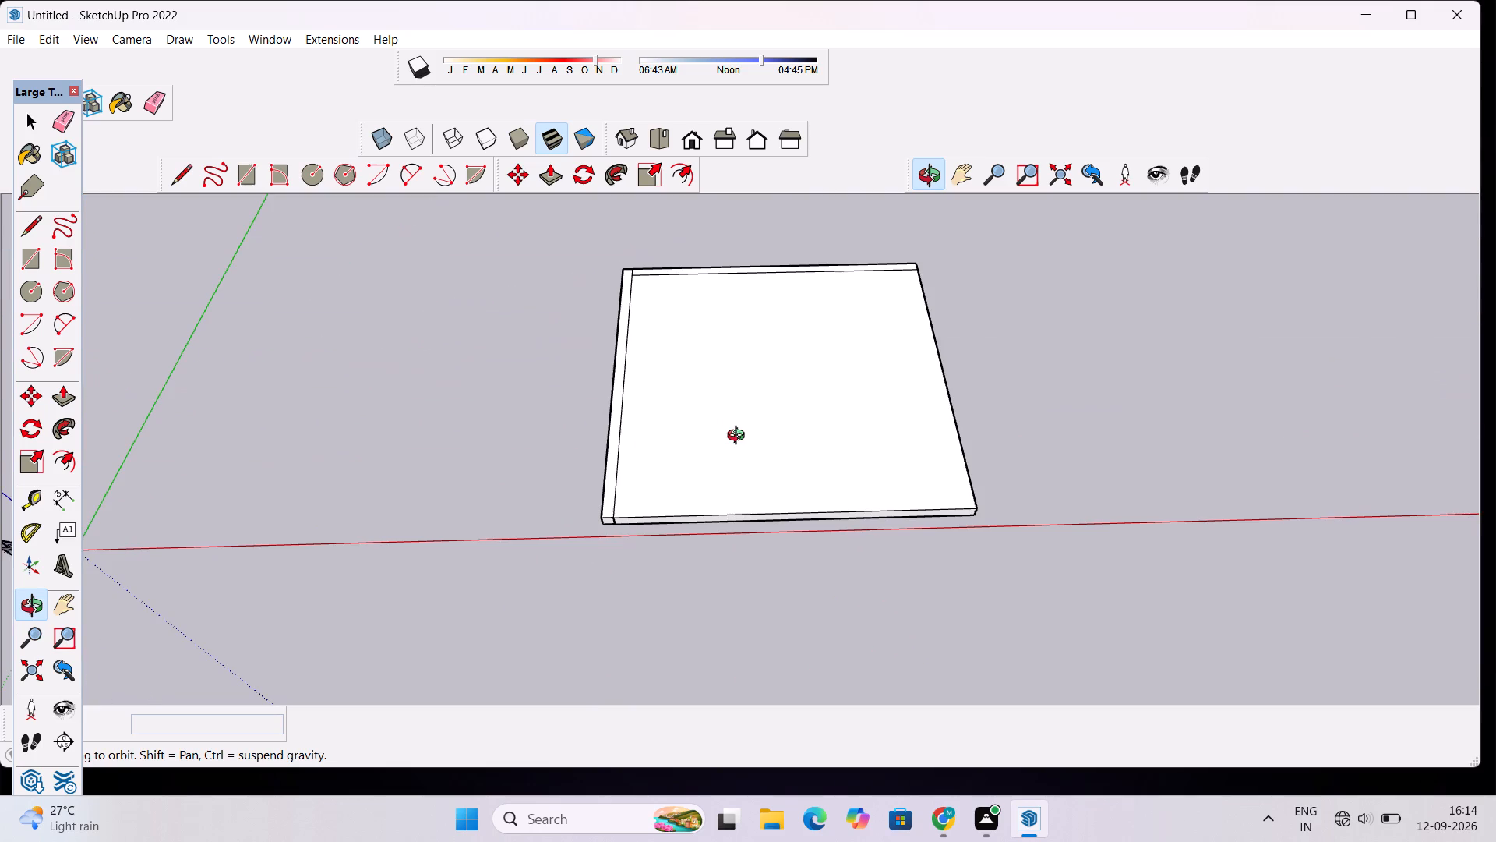
left_click_drag(685, 371, 635, 449, "shift")
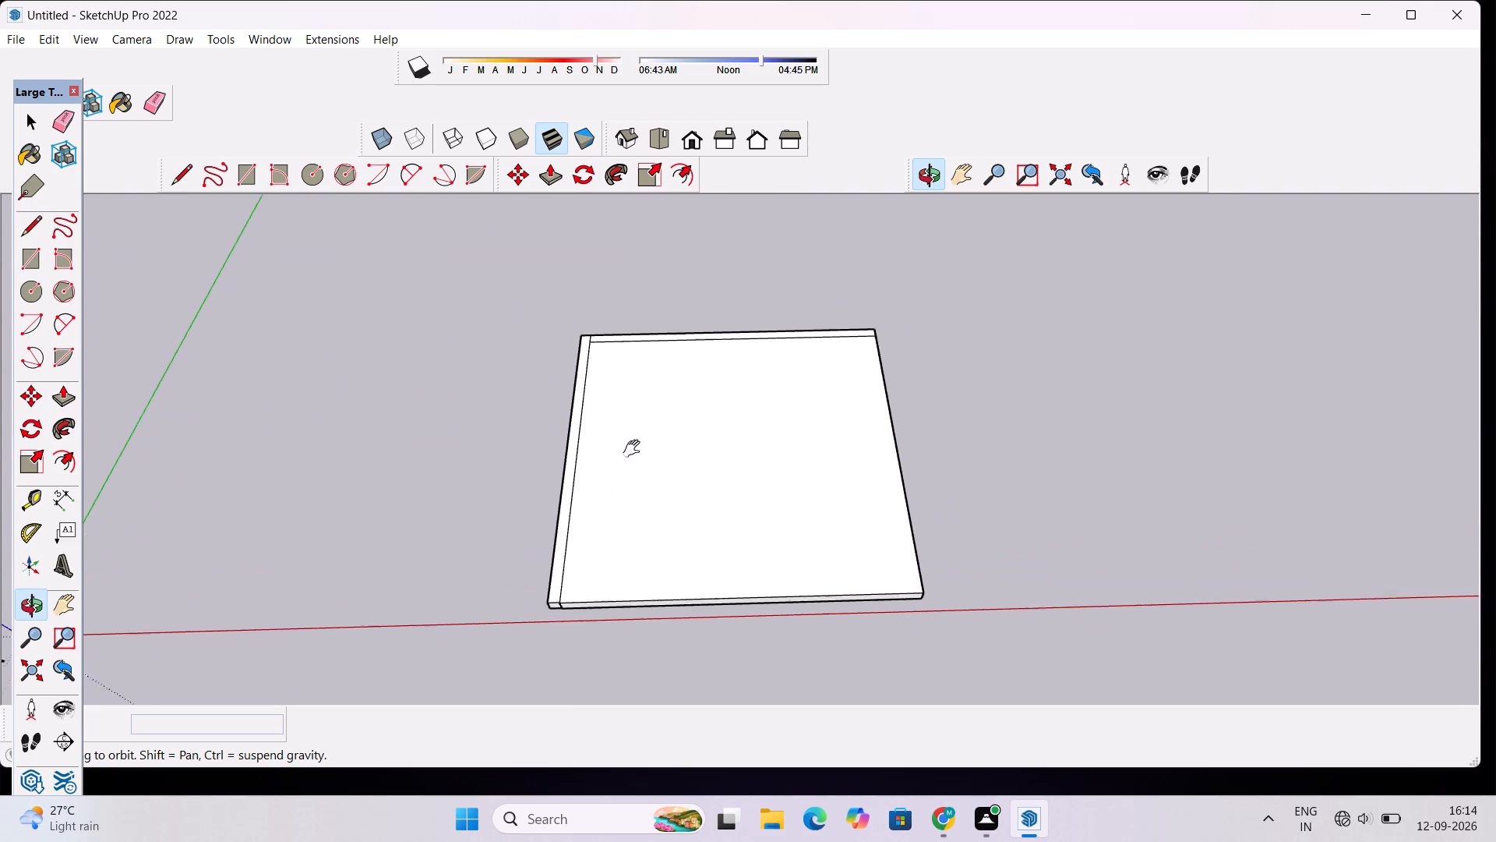
left_click_drag(635, 449, 630, 457, "shift")
scroll(630, 457, "down", 5, "shift")
scroll(739, 480, "up", 5, "shift")
left_click_drag(551, 364, 564, 398, "shift")
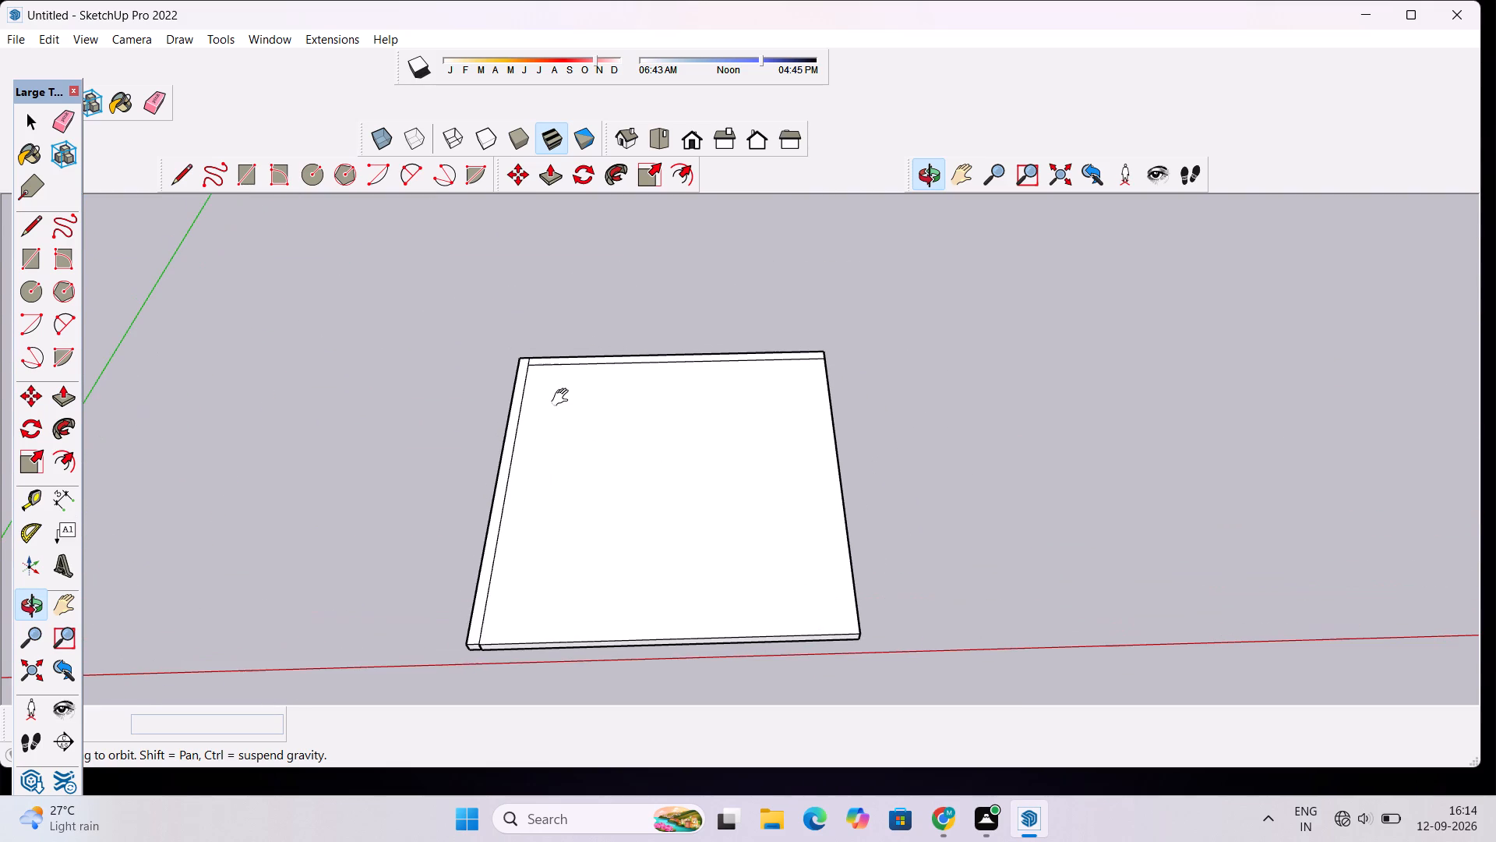
scroll(557, 384, "up", 1)
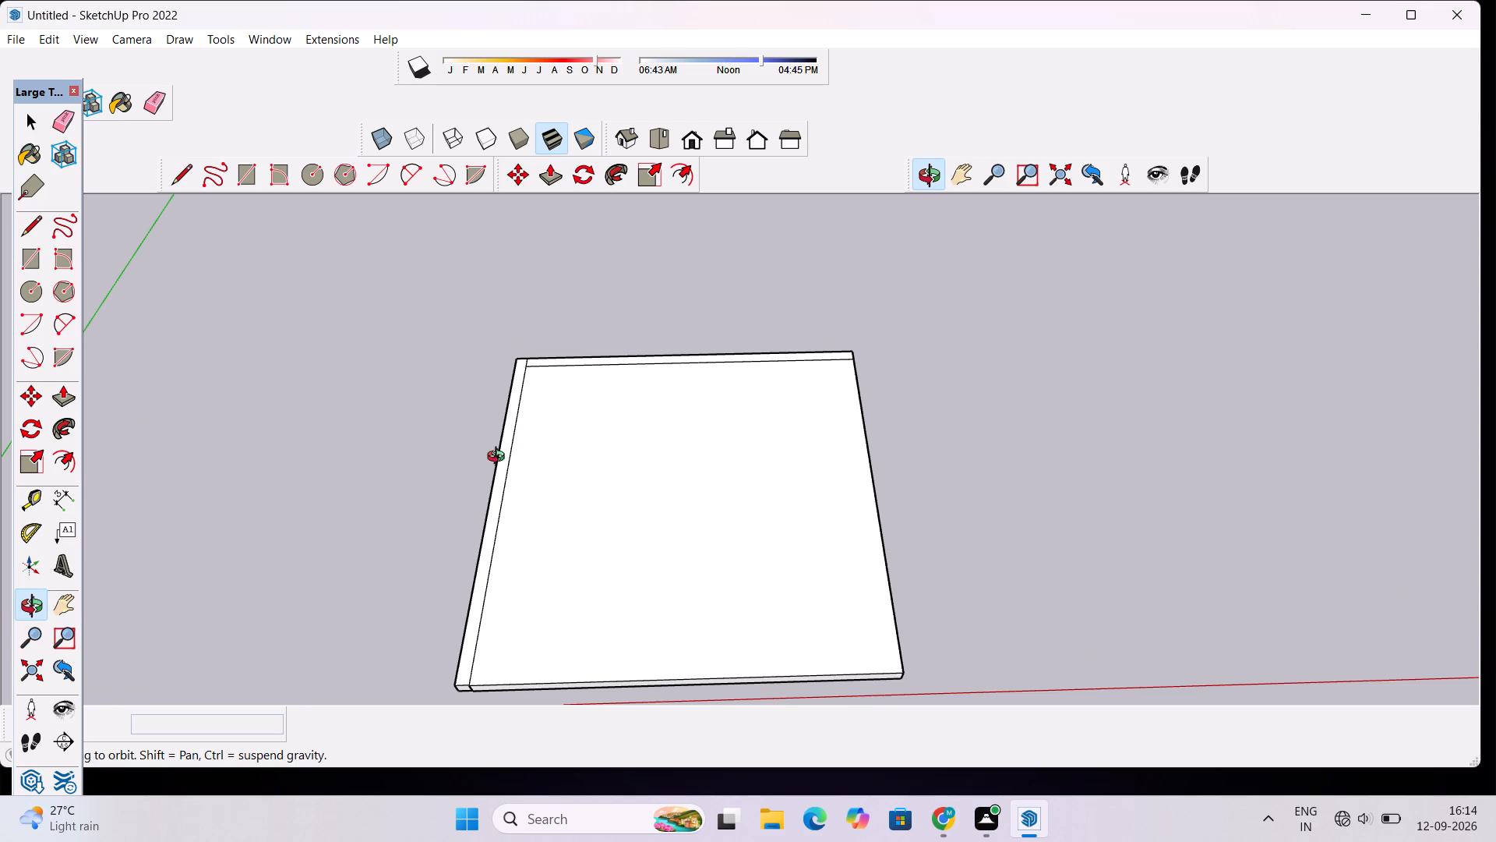
scroll(514, 398, "up", 2)
scroll(541, 337, "up", 14)
key("e")
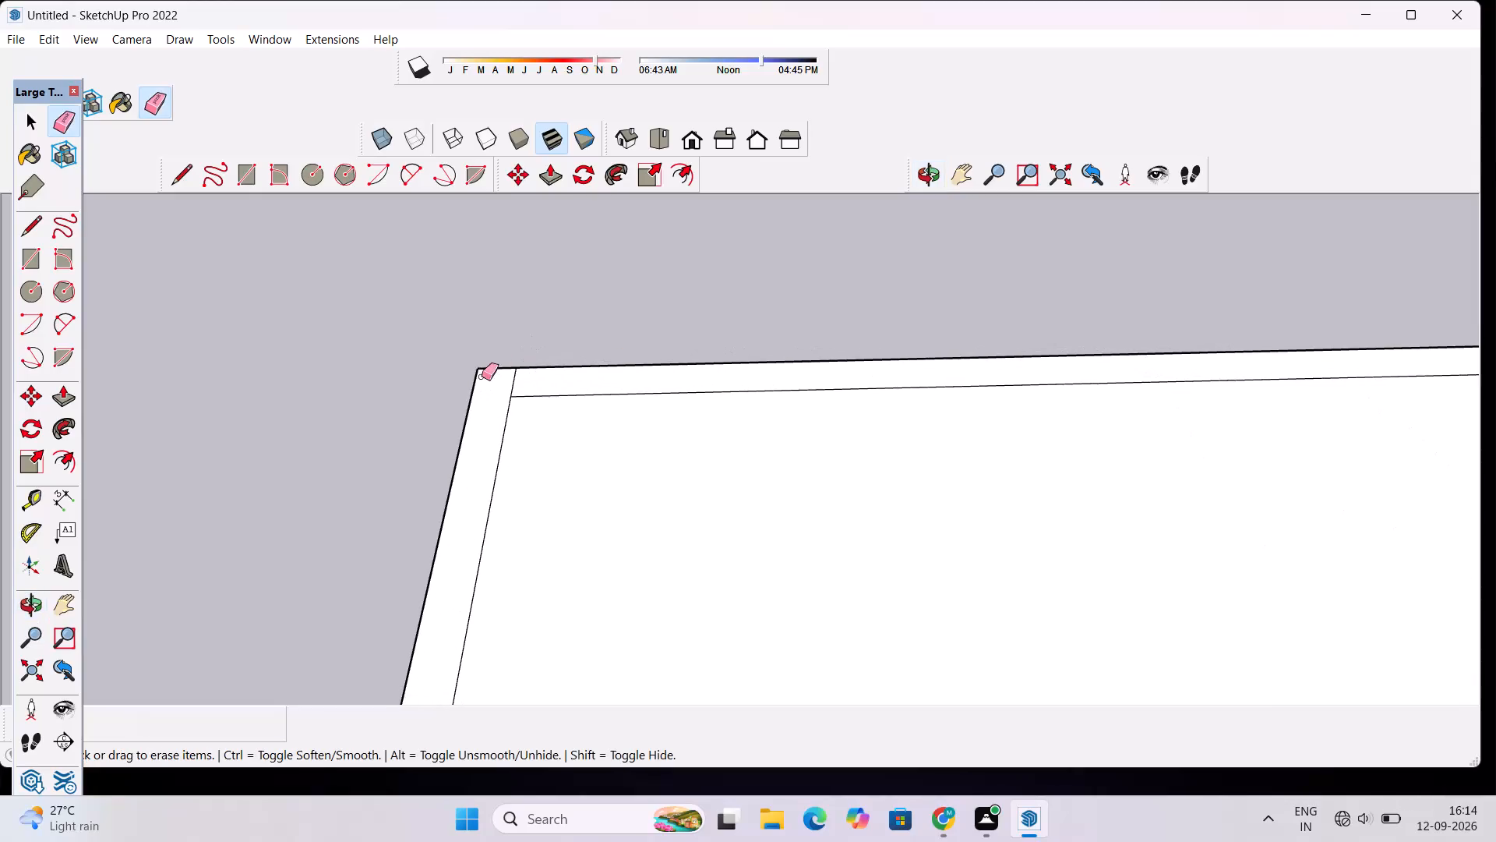
scroll(482, 377, "up", 10)
left_click_drag(587, 389, 542, 400)
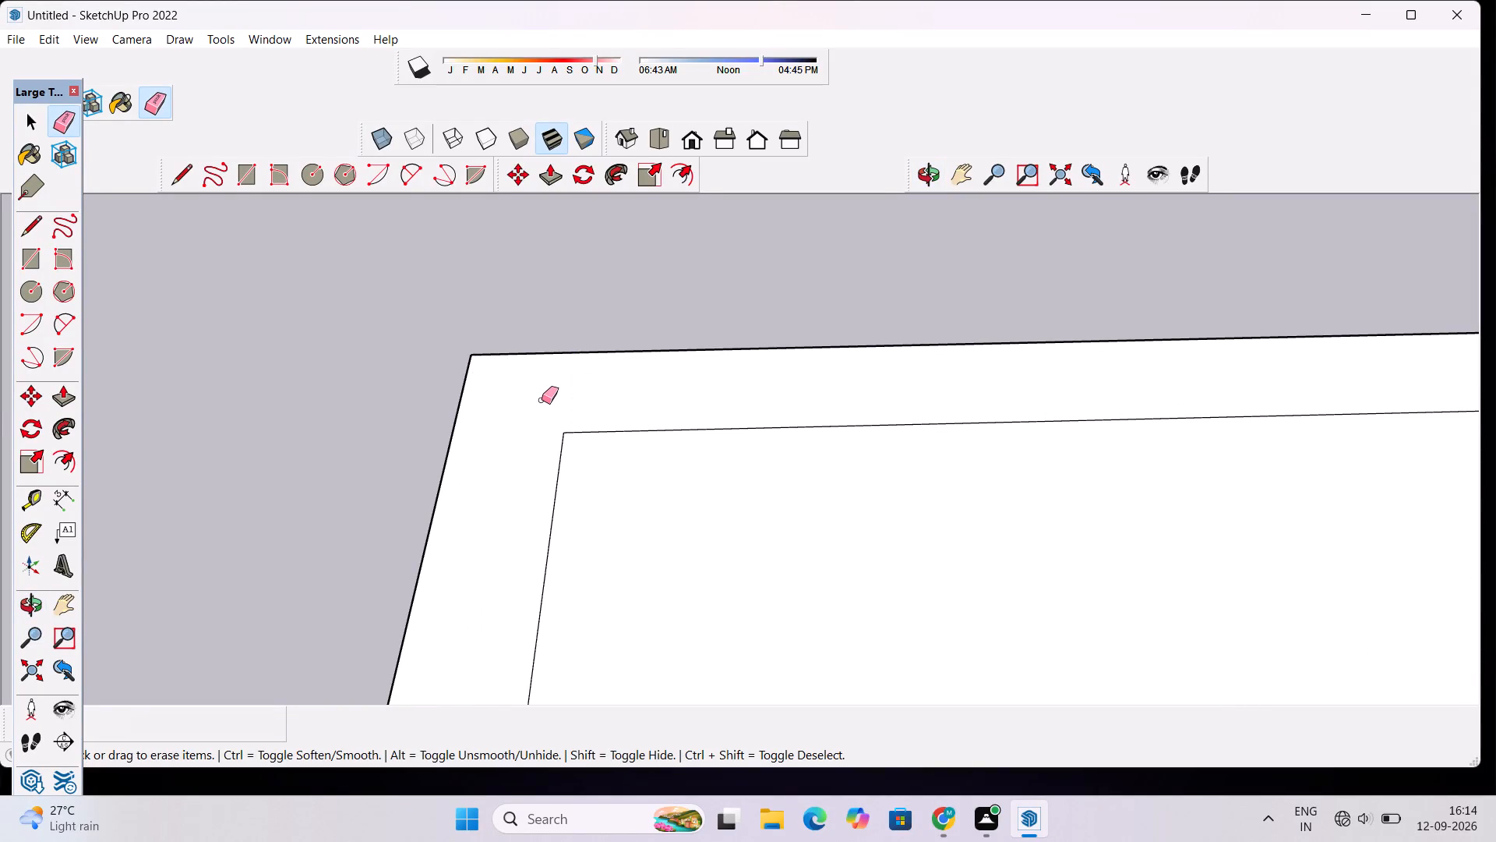
Push/Pull the top face of the L-shaped border strip up 25' to form two adjoining walls.
scroll(546, 282, "down", 20)
scroll(546, 282, "down", 2)
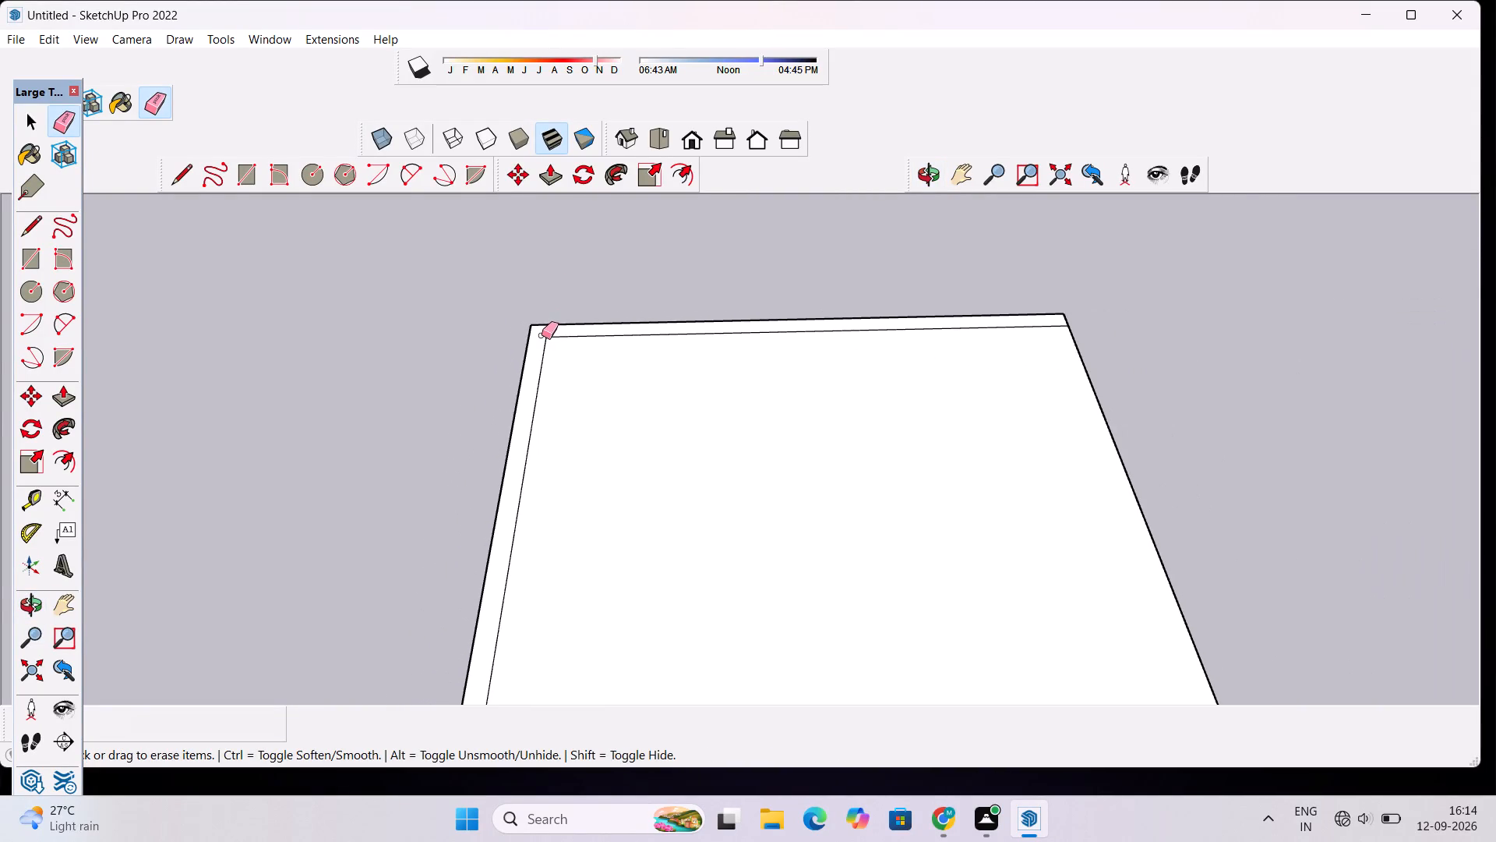
scroll(576, 294, "down", 5)
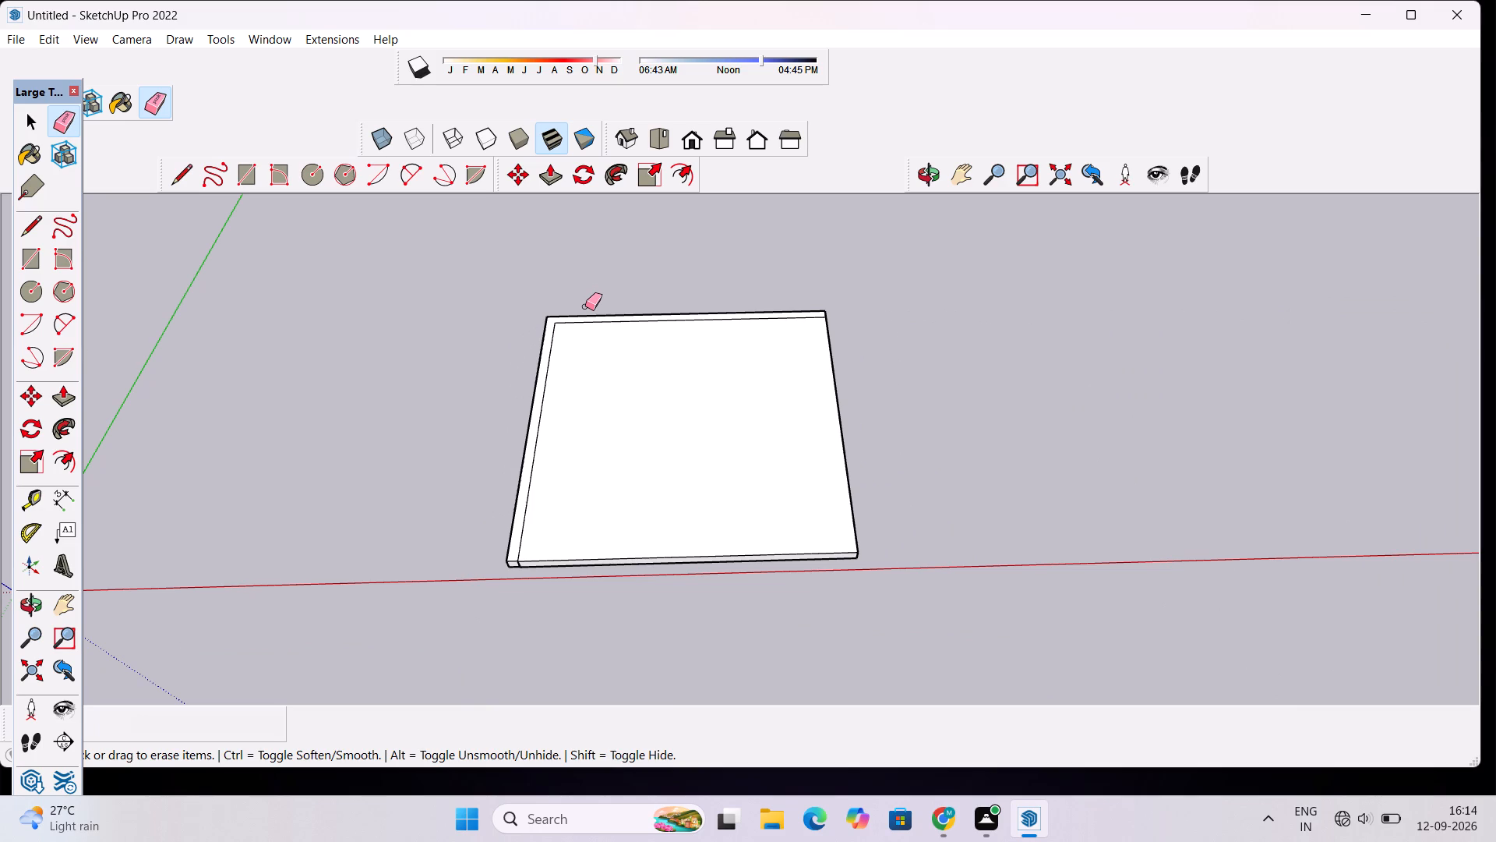
left_click(918, 182)
left_click_drag(909, 344, 677, 306)
scroll(692, 275, "up", 5)
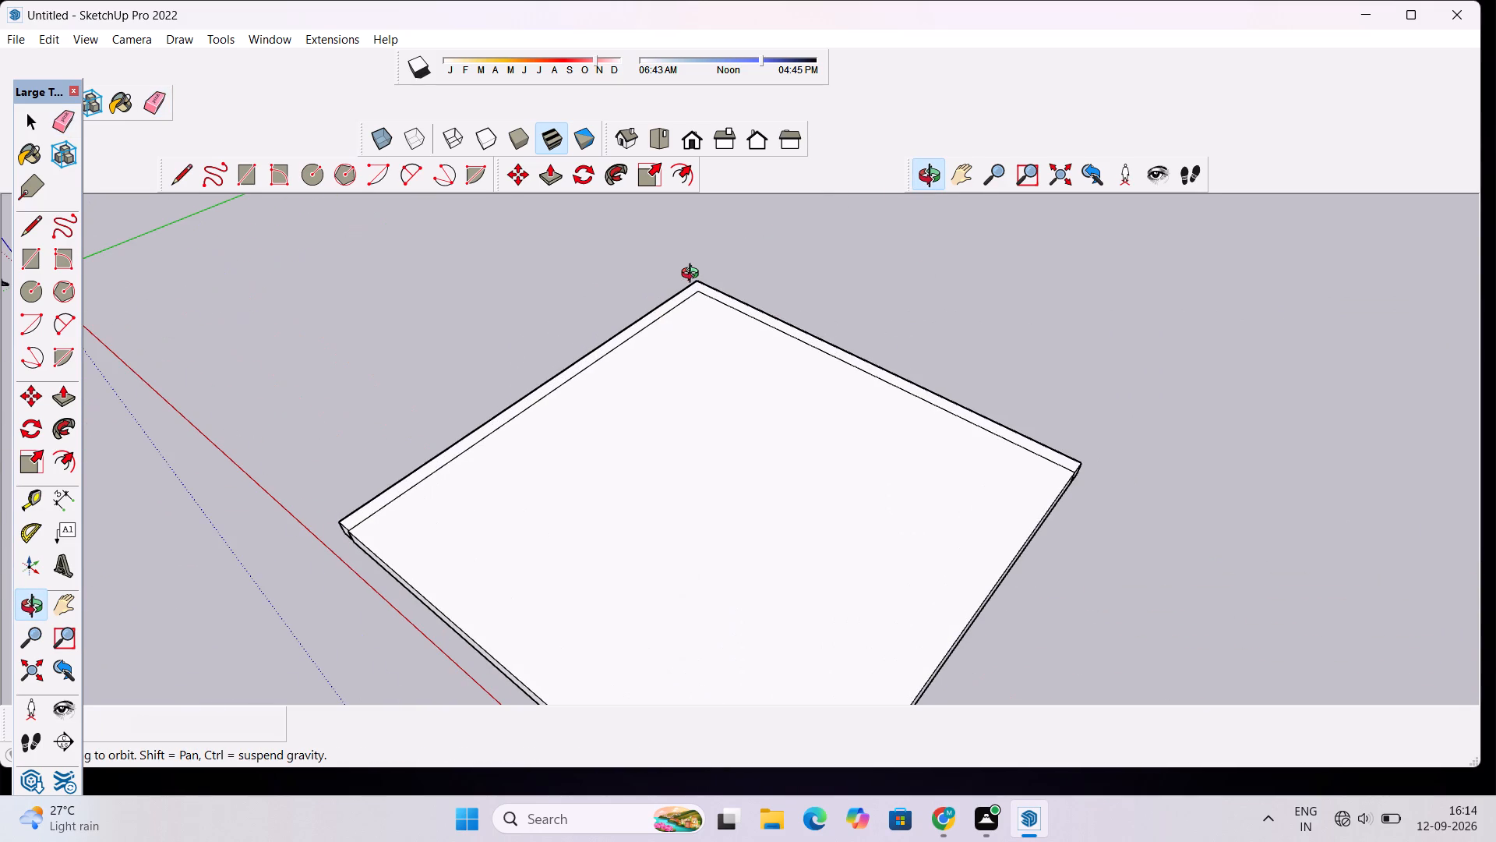
key("p")
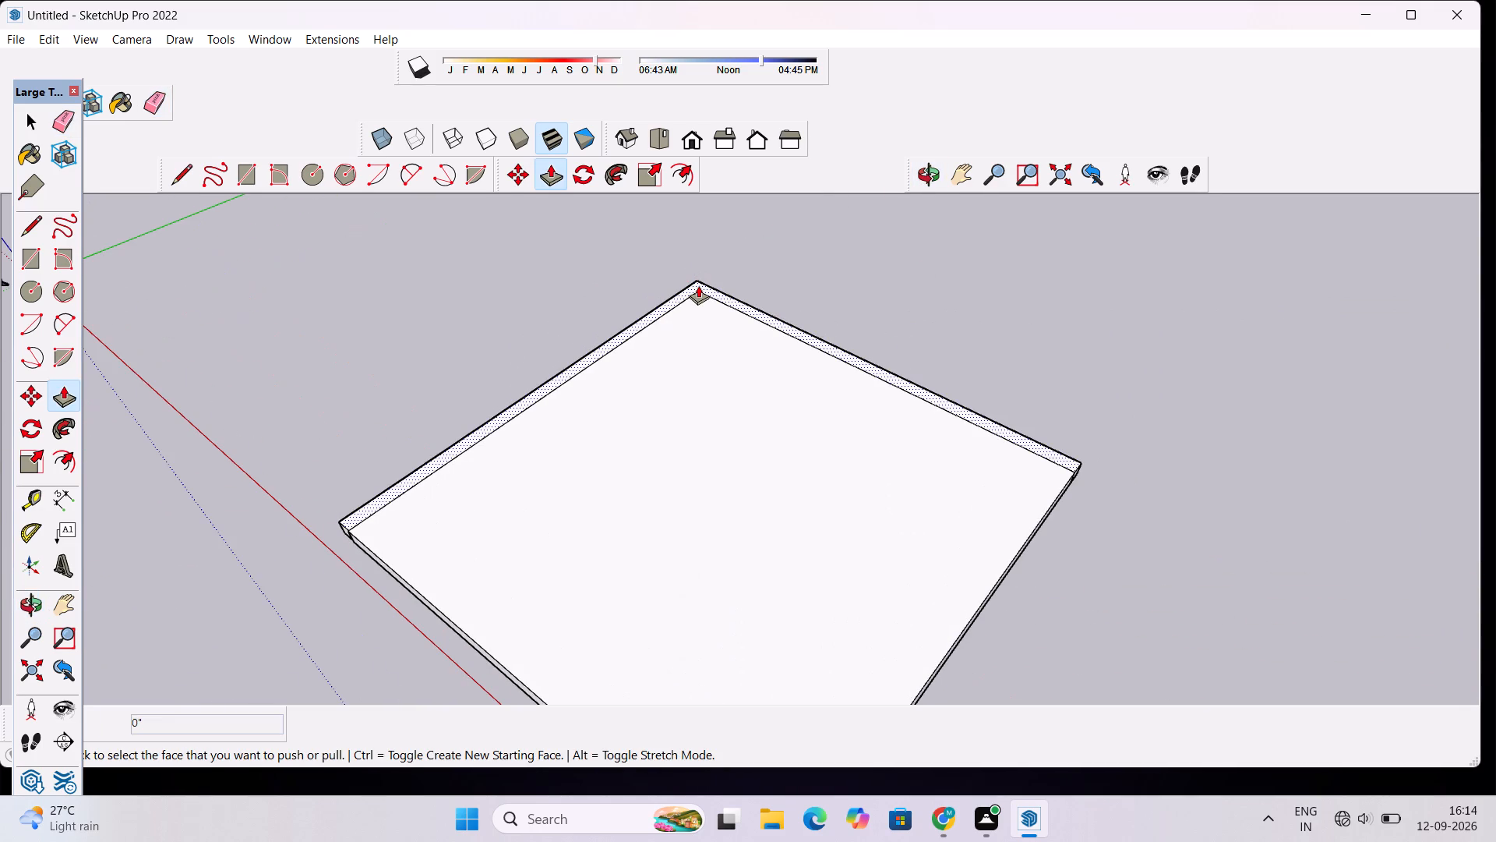
left_click(698, 285)
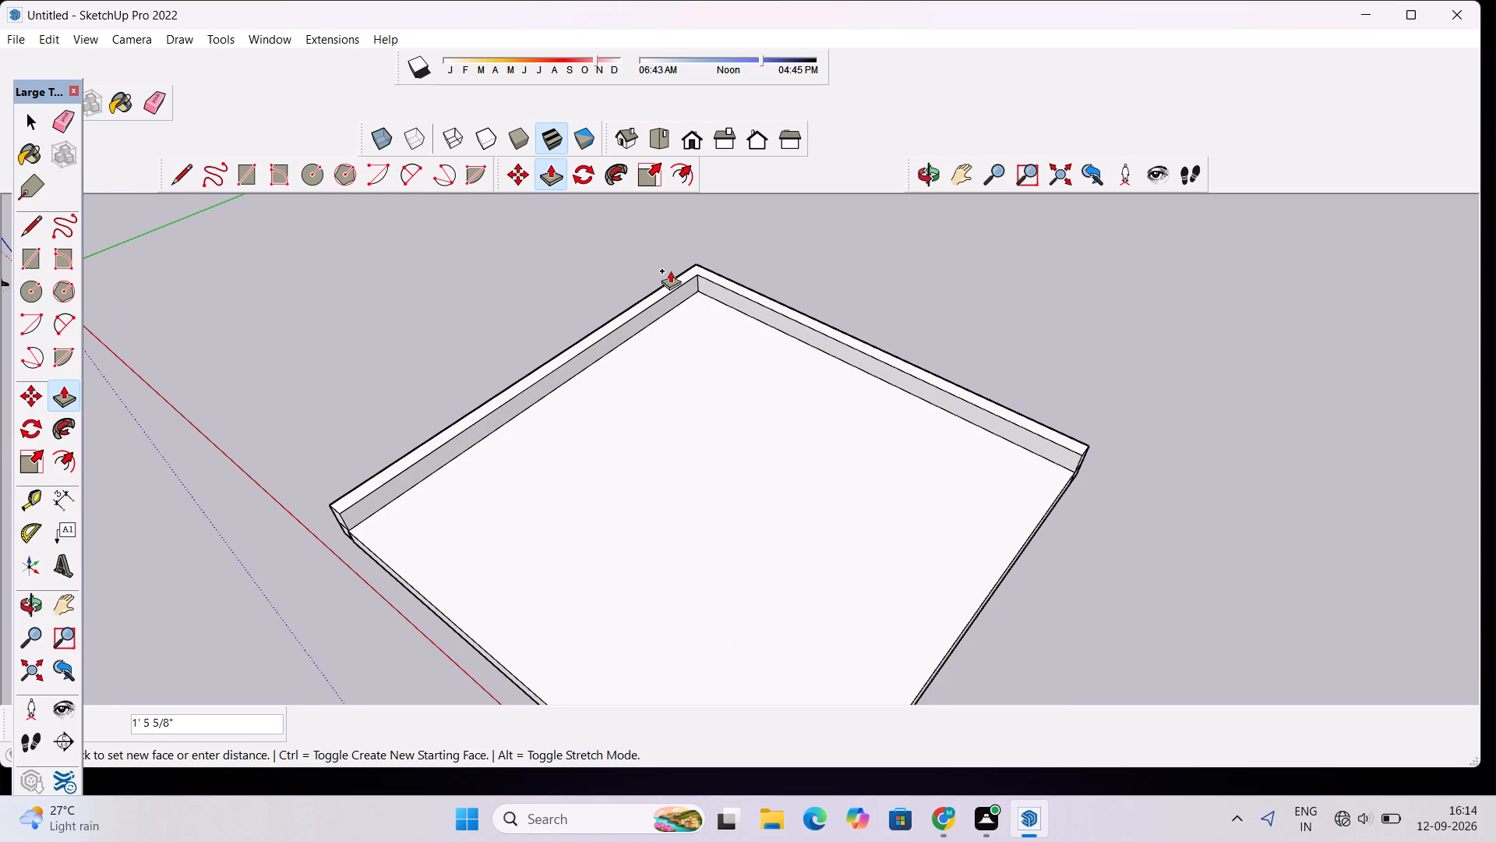
scroll(664, 262, "down", 10)
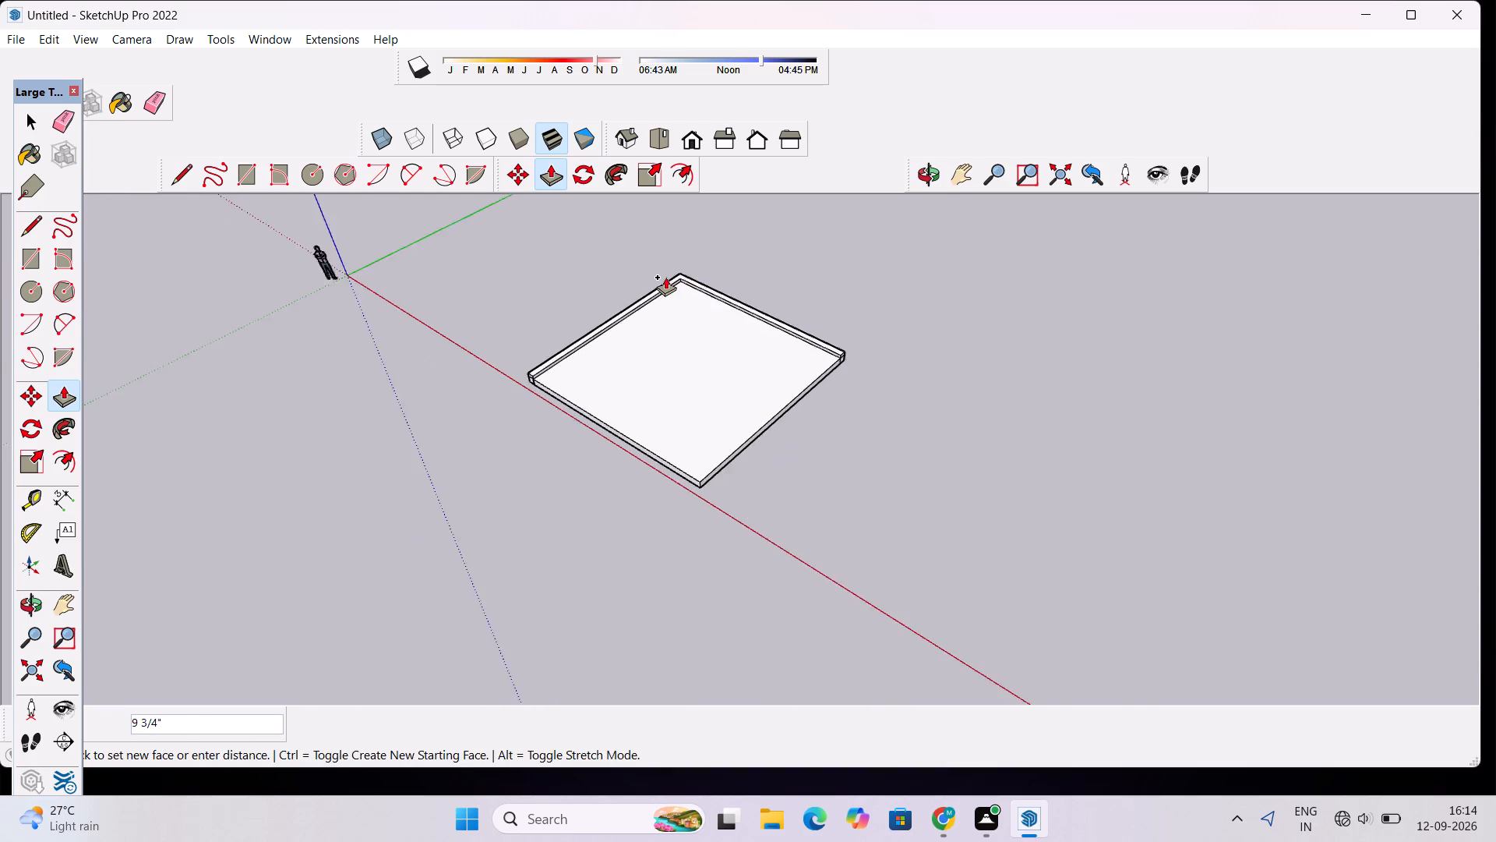
scroll(665, 277, "down", 11)
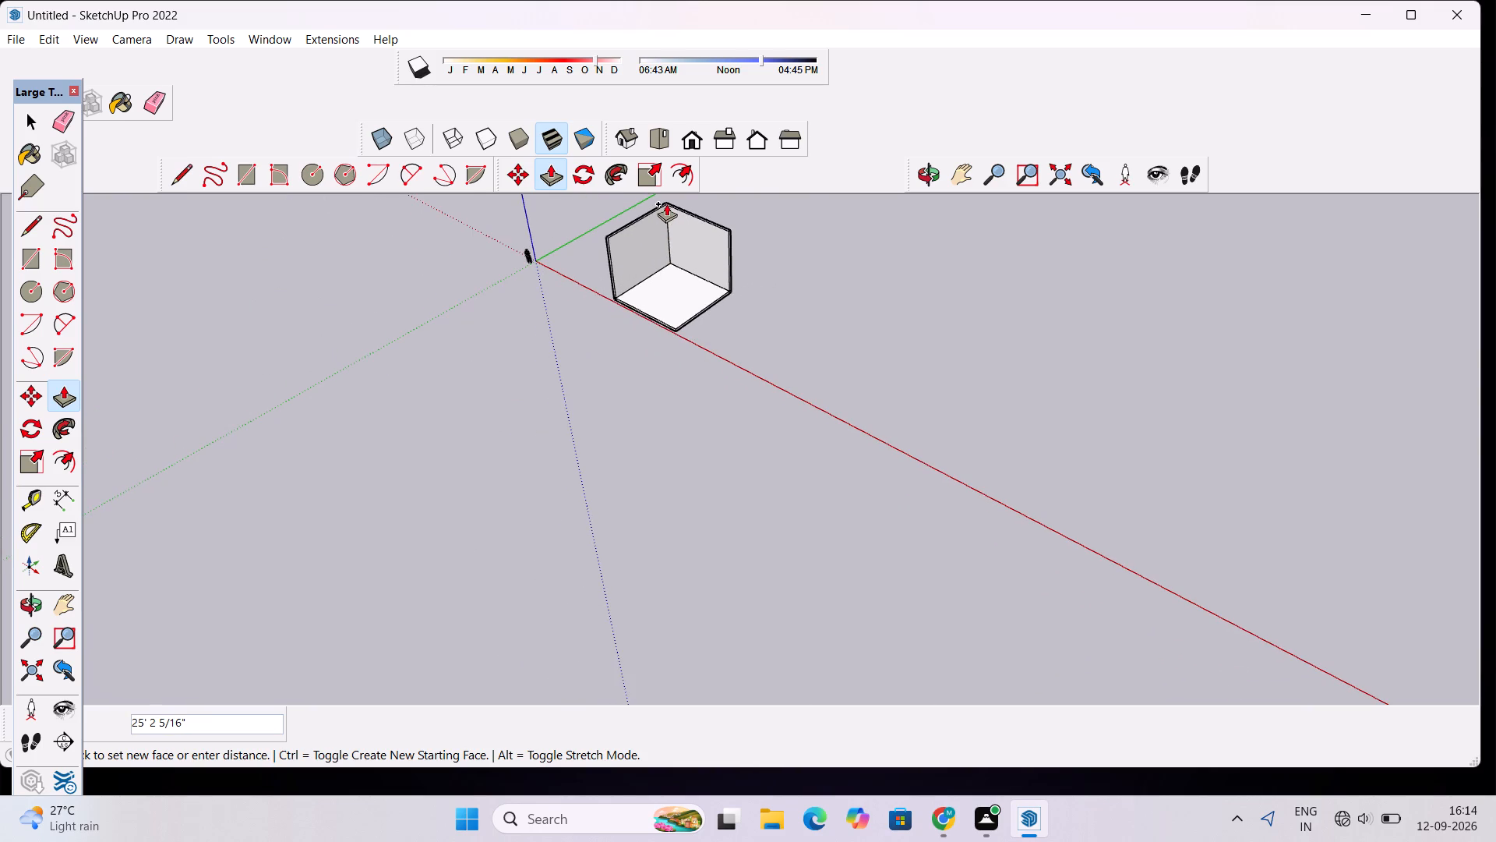
type("25'")
key("Return")
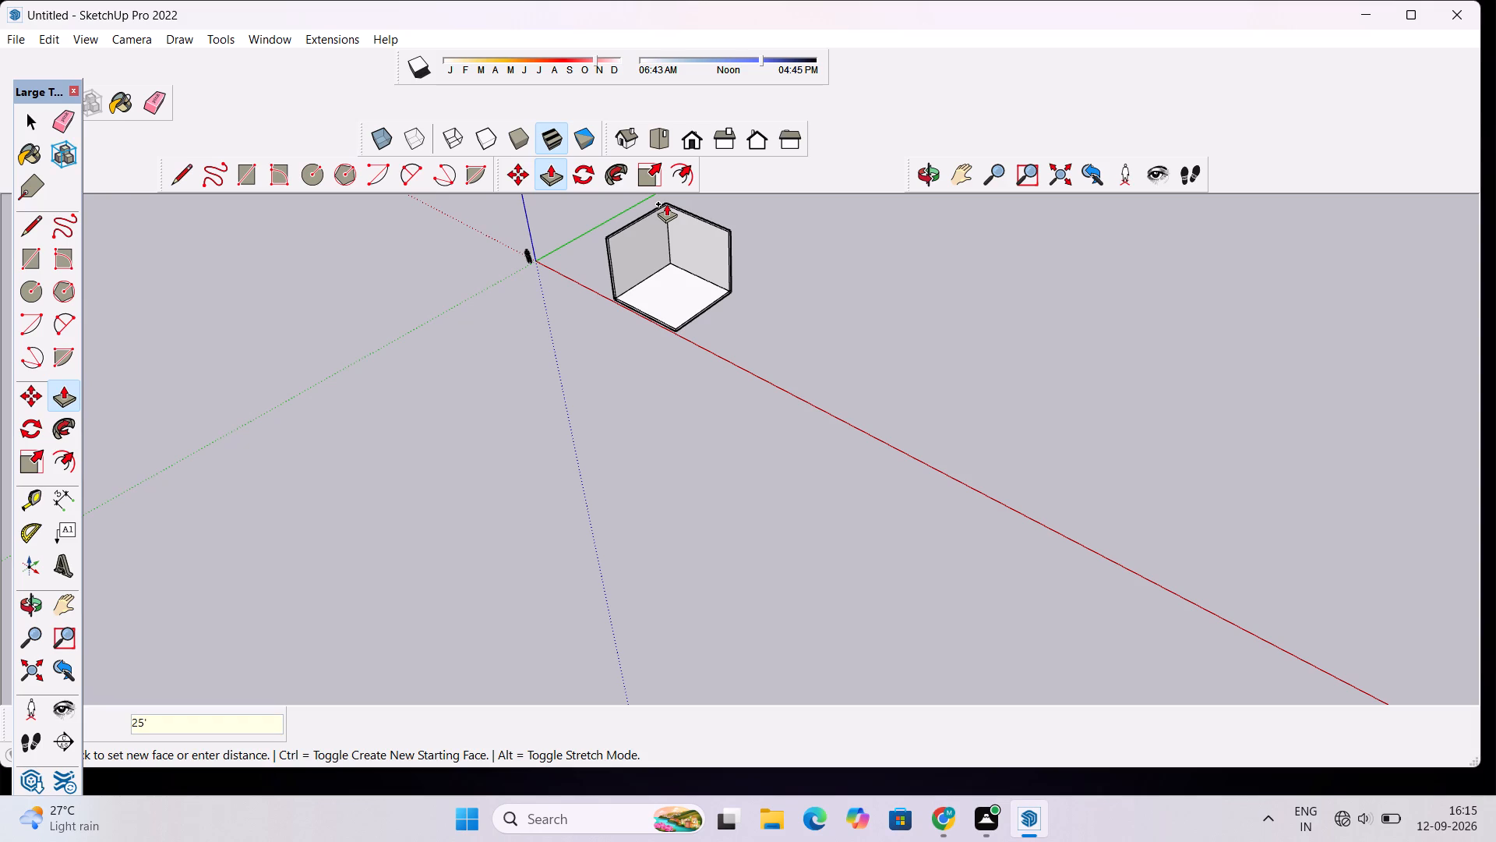
Examine the two raised walls and the slab from several angles and distances.
left_click(920, 181)
left_click_drag(700, 282, 711, 221)
scroll(668, 263, "up", 8)
left_click_drag(595, 377, 642, 299)
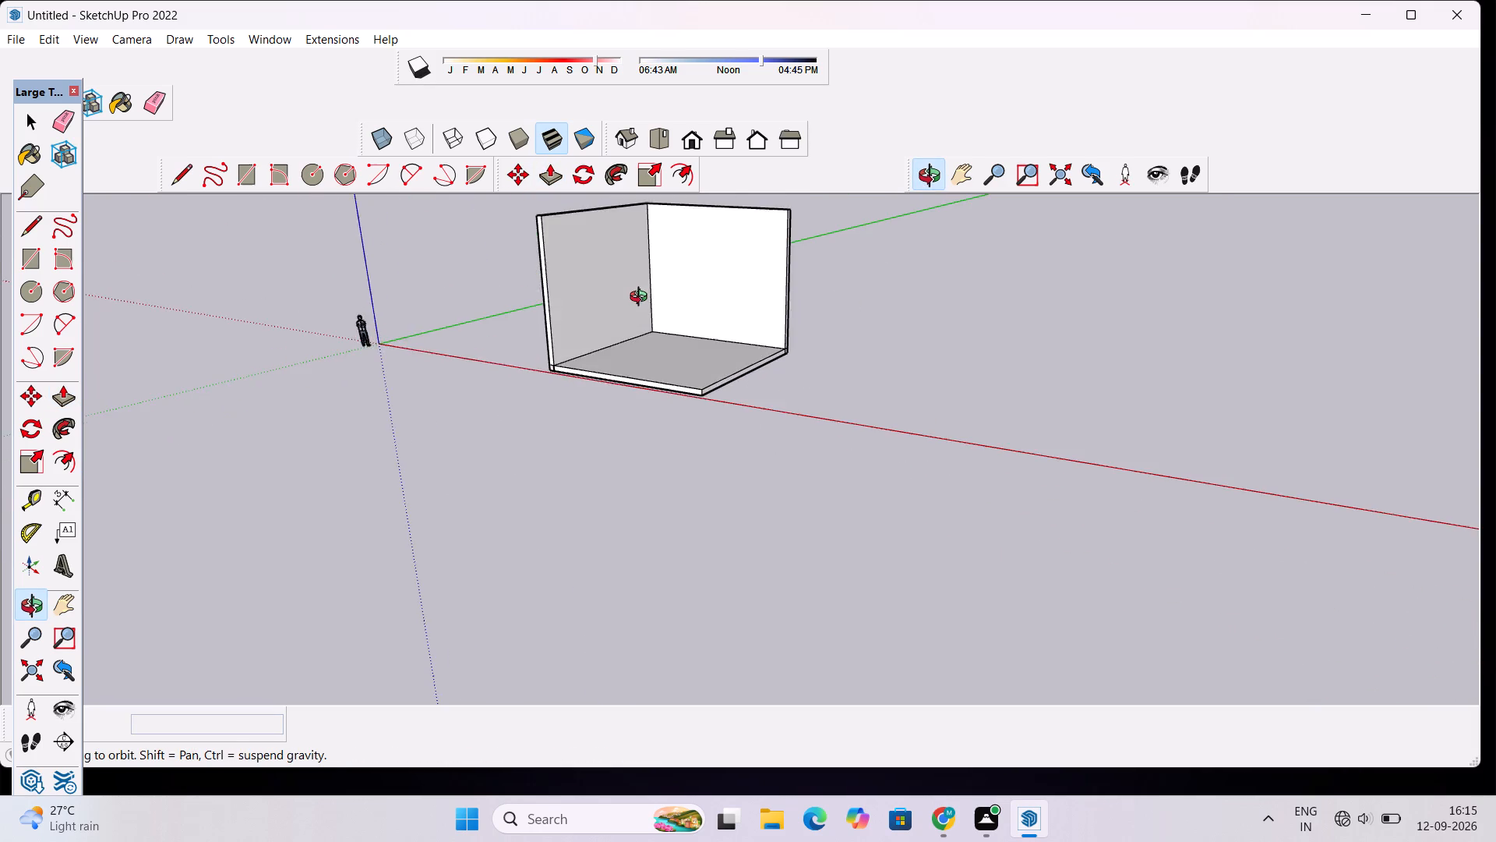
scroll(644, 306, "down", 5)
key("space")
key("space")
key("space")
key("space")
key("space")
key("space")
key("space")
left_click_drag(645, 278, 665, 407)
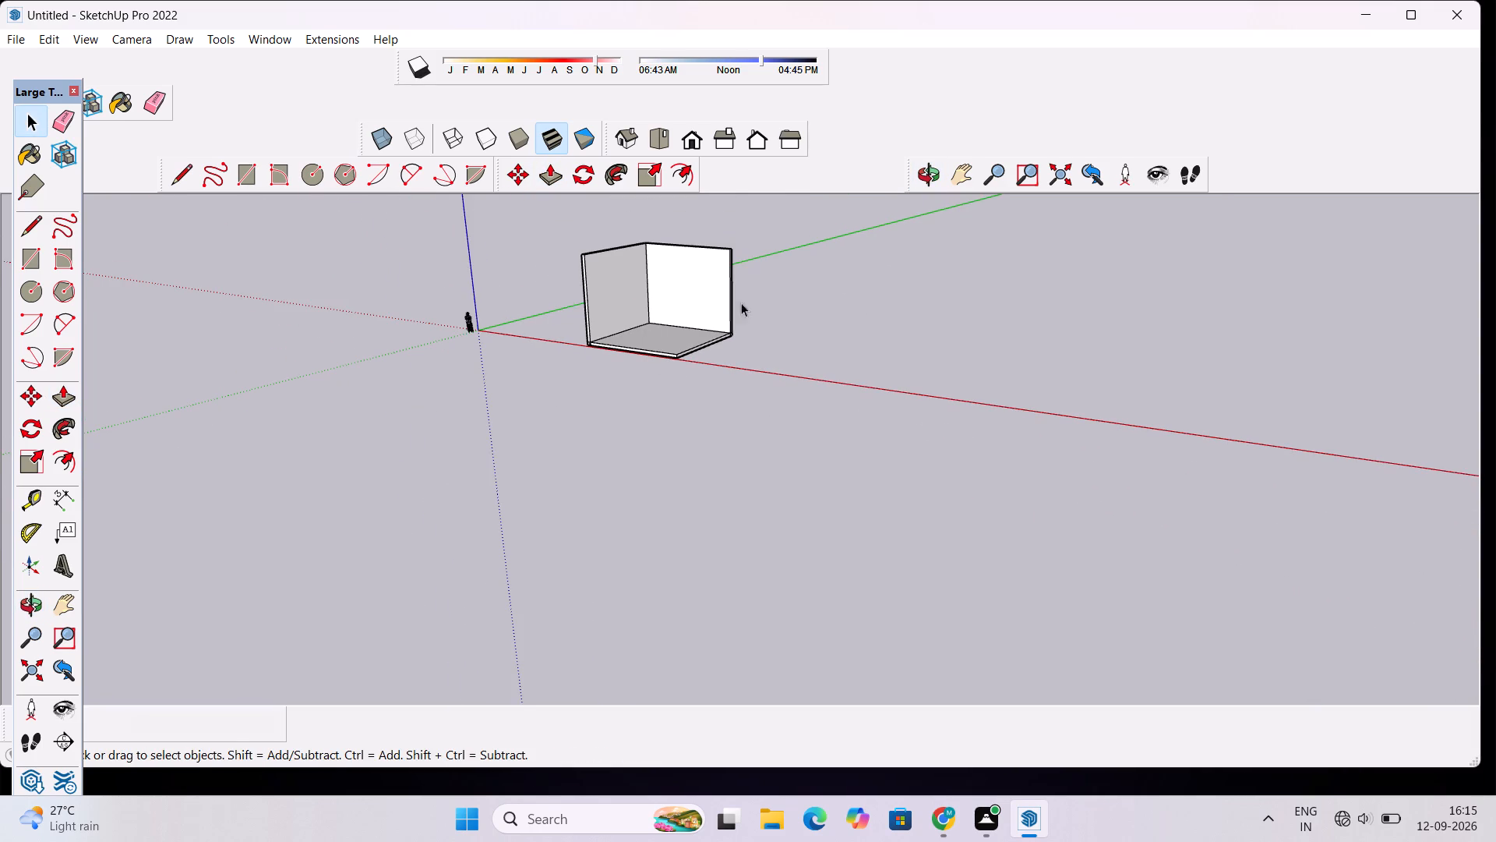
left_click(953, 171)
left_click_drag(640, 265, 657, 400)
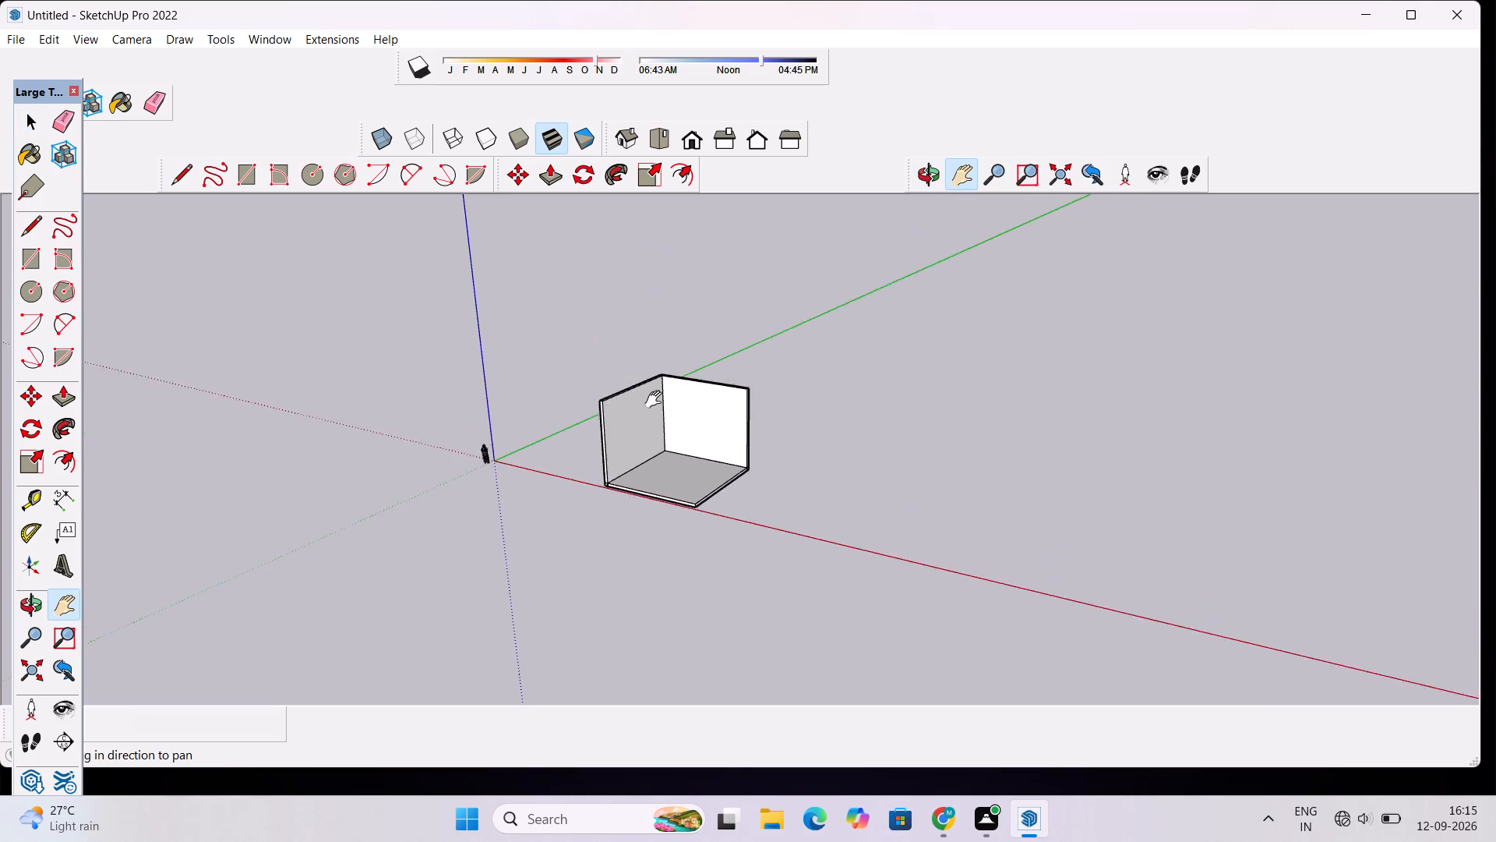
left_click_drag(657, 400, 620, 428)
scroll(644, 472, "up", 10)
scroll(670, 455, "down", 5)
left_click_drag(732, 486, 694, 466)
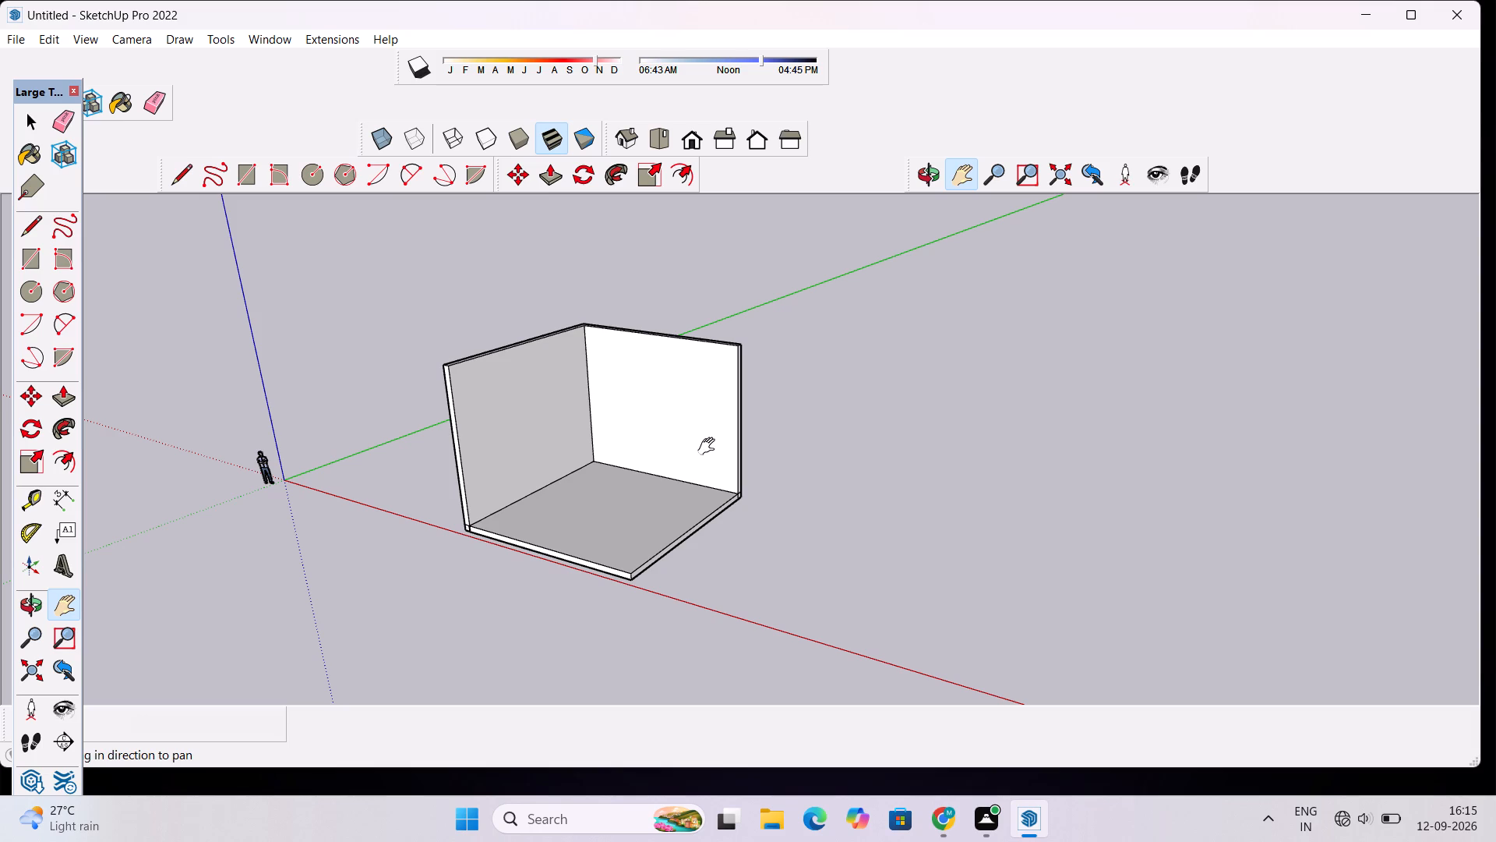
key("space")
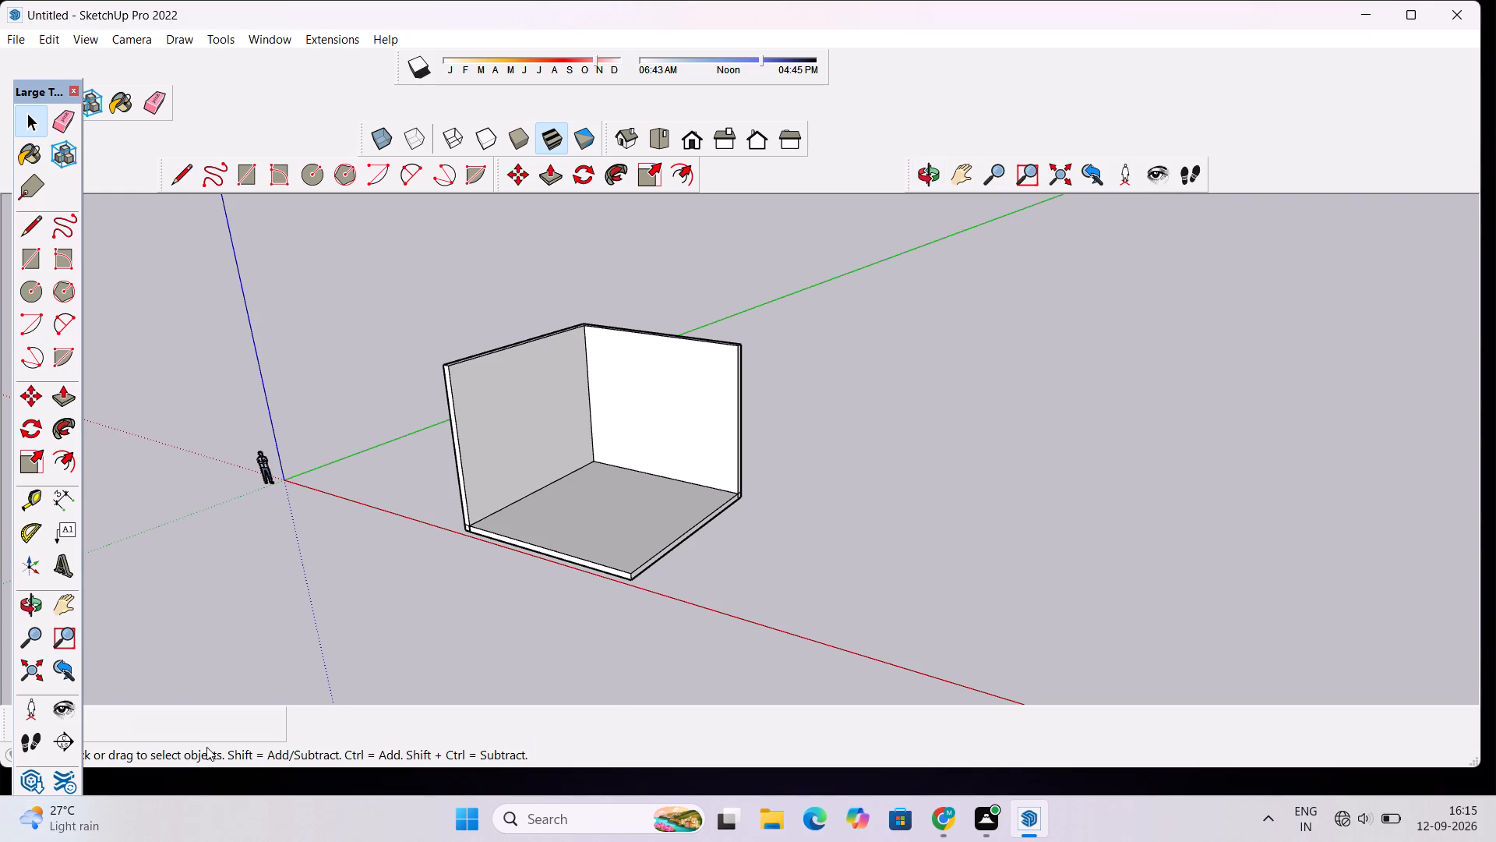
left_click(926, 174)
left_click_drag(918, 286, 809, 336)
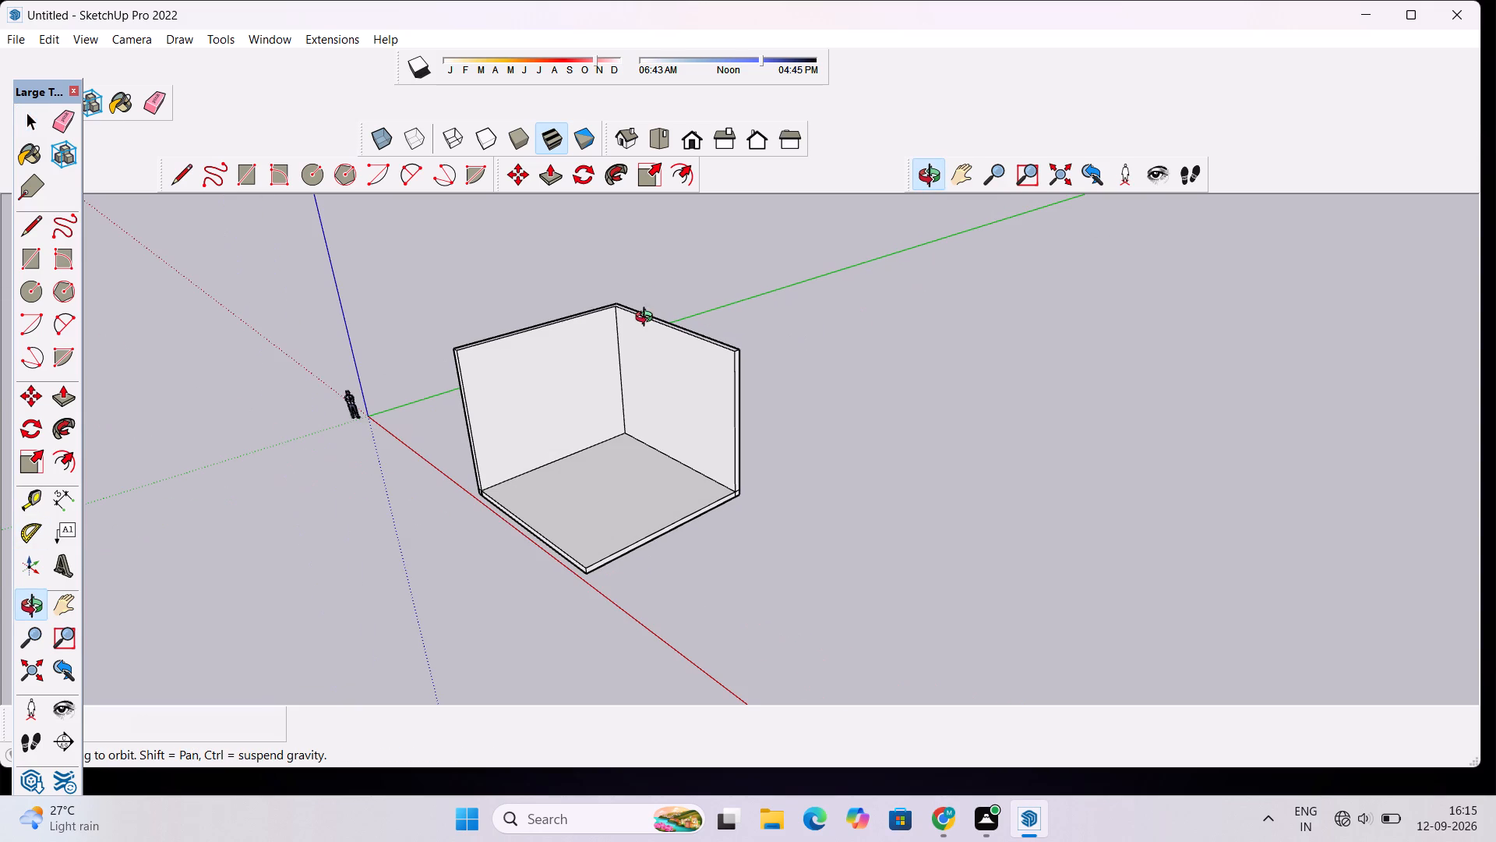
left_click_drag(650, 320, 654, 359)
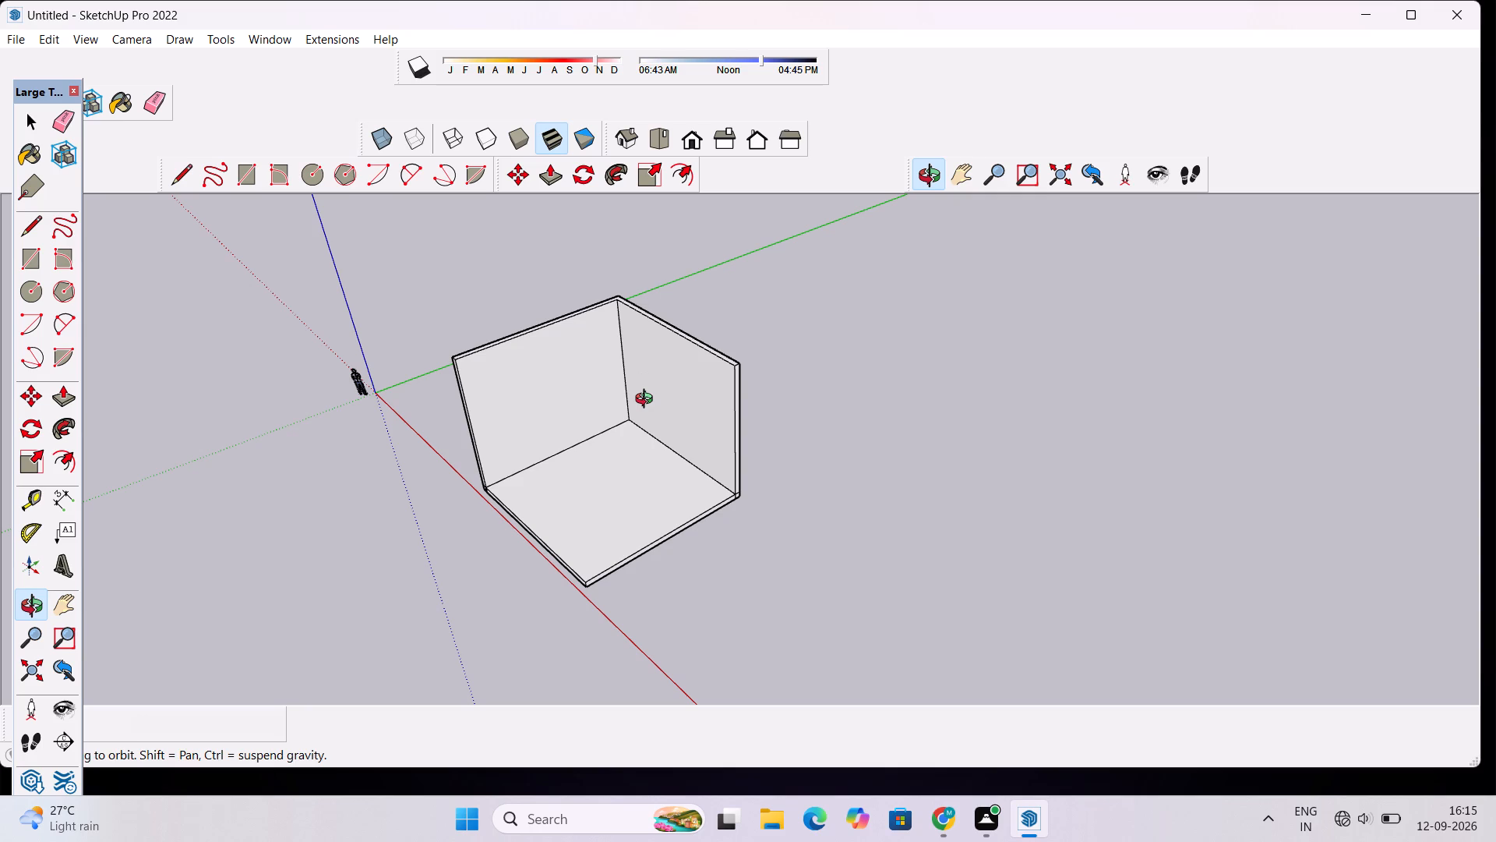
scroll(709, 508, "down", 4)
left_click_drag(722, 494, 695, 532)
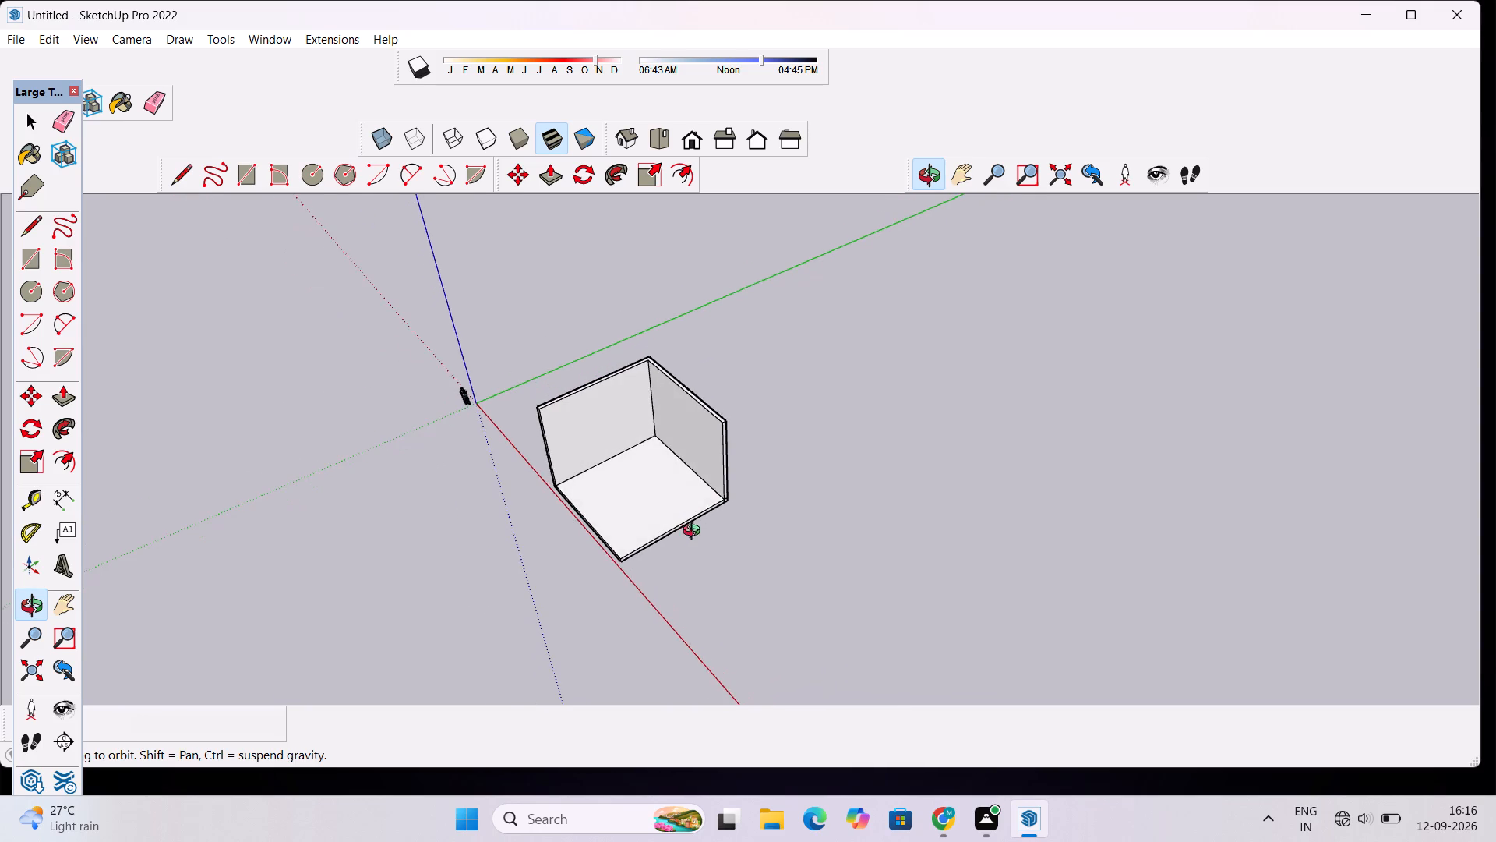
left_click_drag(695, 532, 695, 532)
scroll(626, 430, "up", 5)
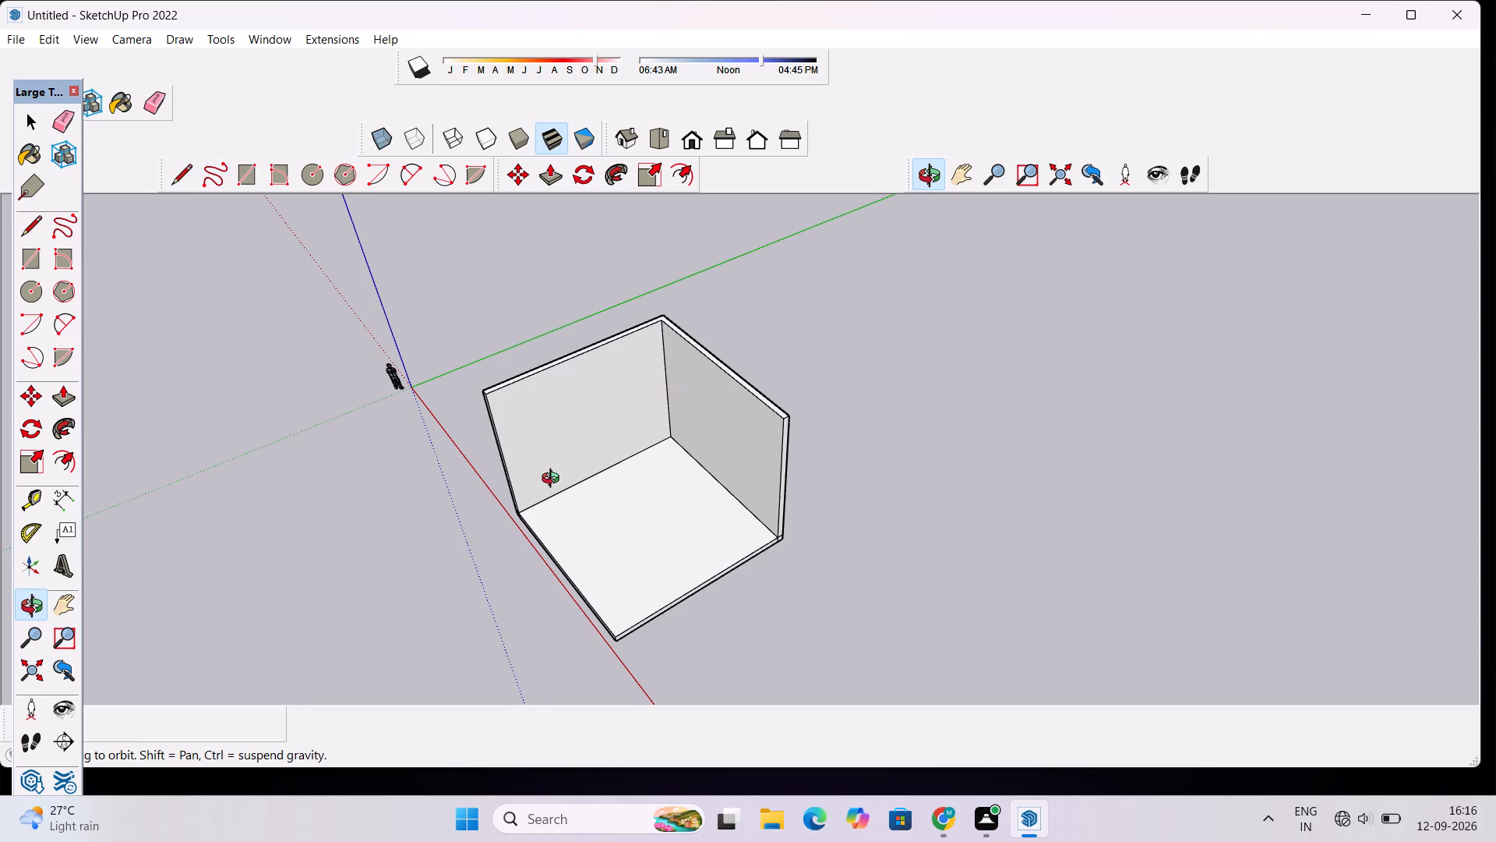
scroll(566, 355, "up", 3)
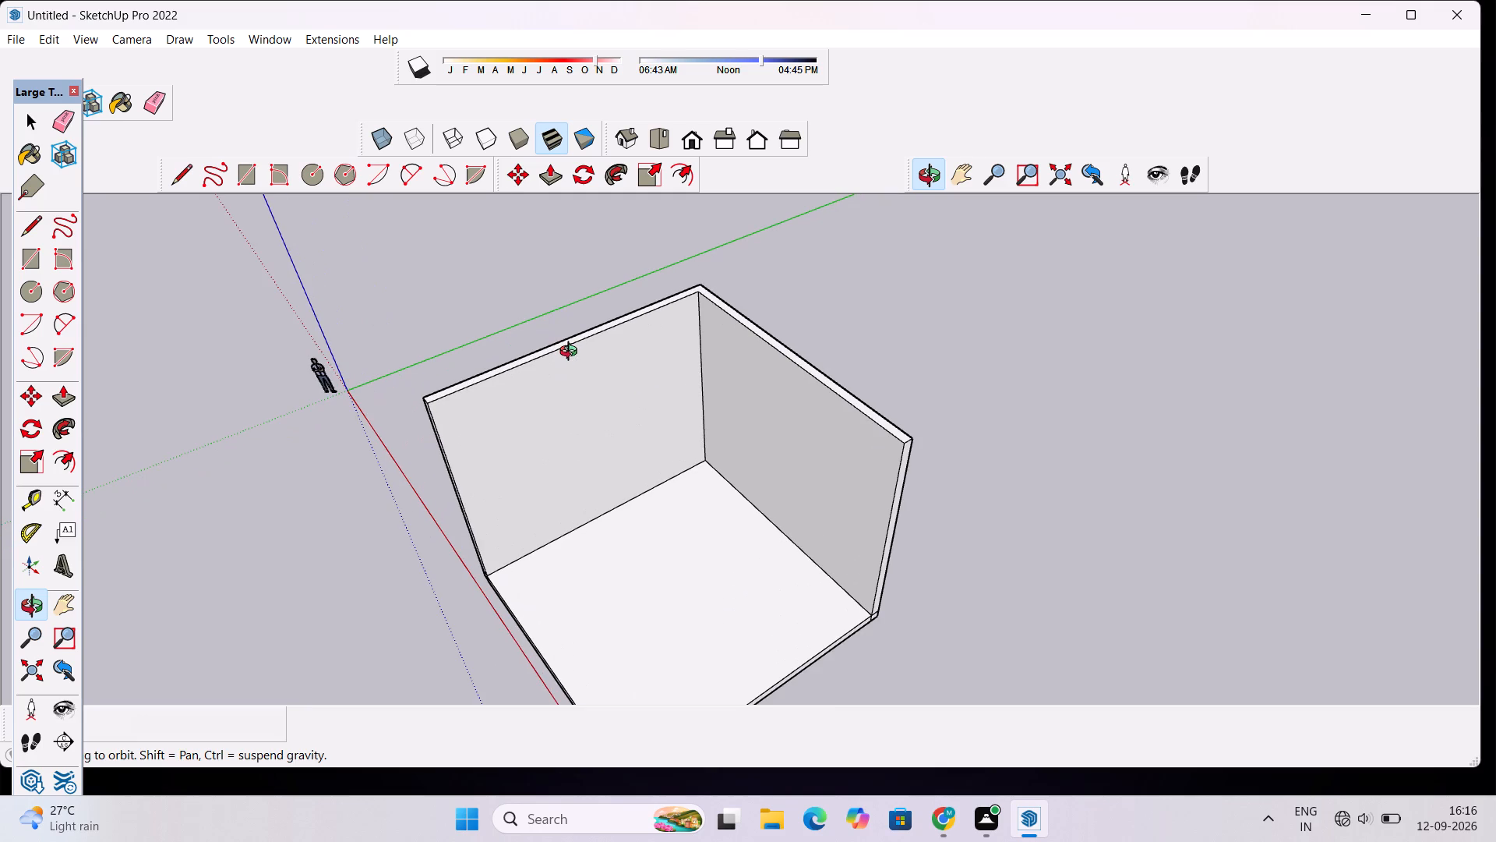
scroll(587, 363, "up", 3)
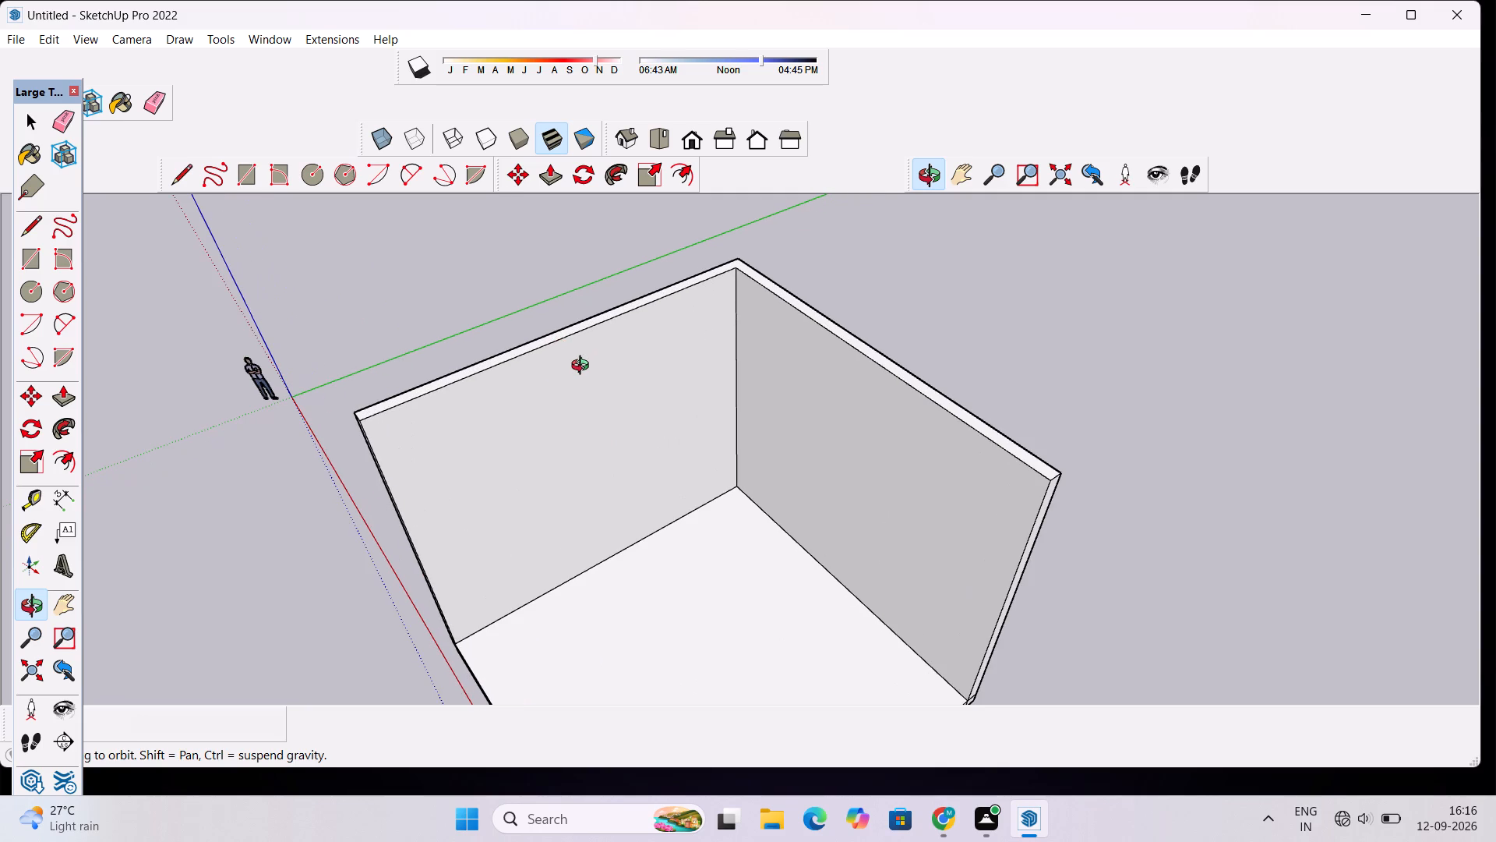
left_click_drag(701, 503, 690, 490)
scroll(693, 361, "up", 3)
left_click_drag(719, 291, 717, 349)
scroll(717, 349, "down", 4)
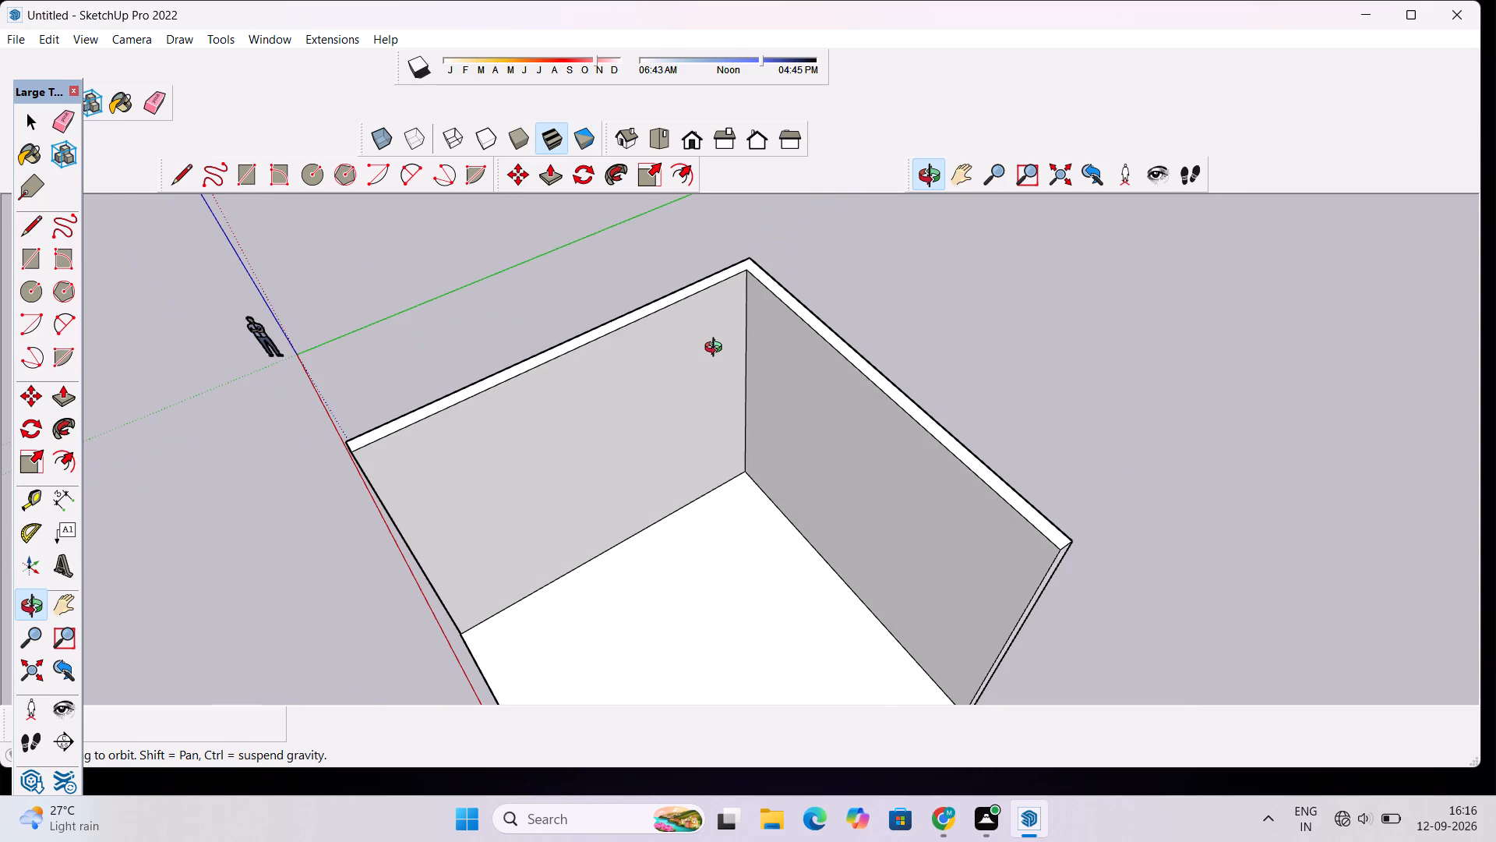
left_click_drag(713, 316, 724, 387, "shift")
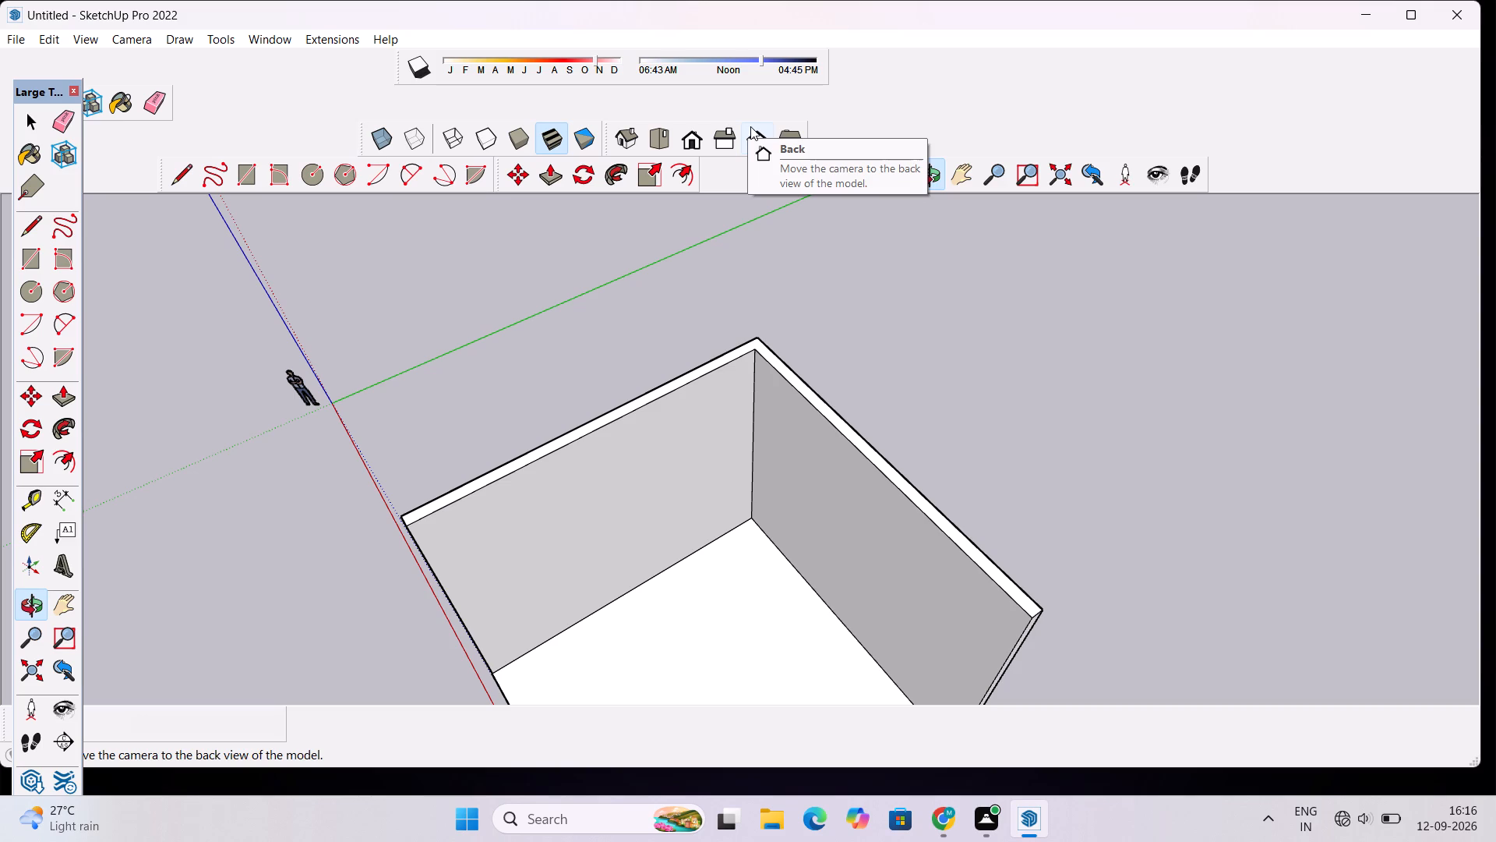
Draw a line 1' below the top edge on the green-axis wall's inner face, from the inner corner to its free end.
scroll(767, 133, "down", 4)
scroll(750, 293, "down", 4)
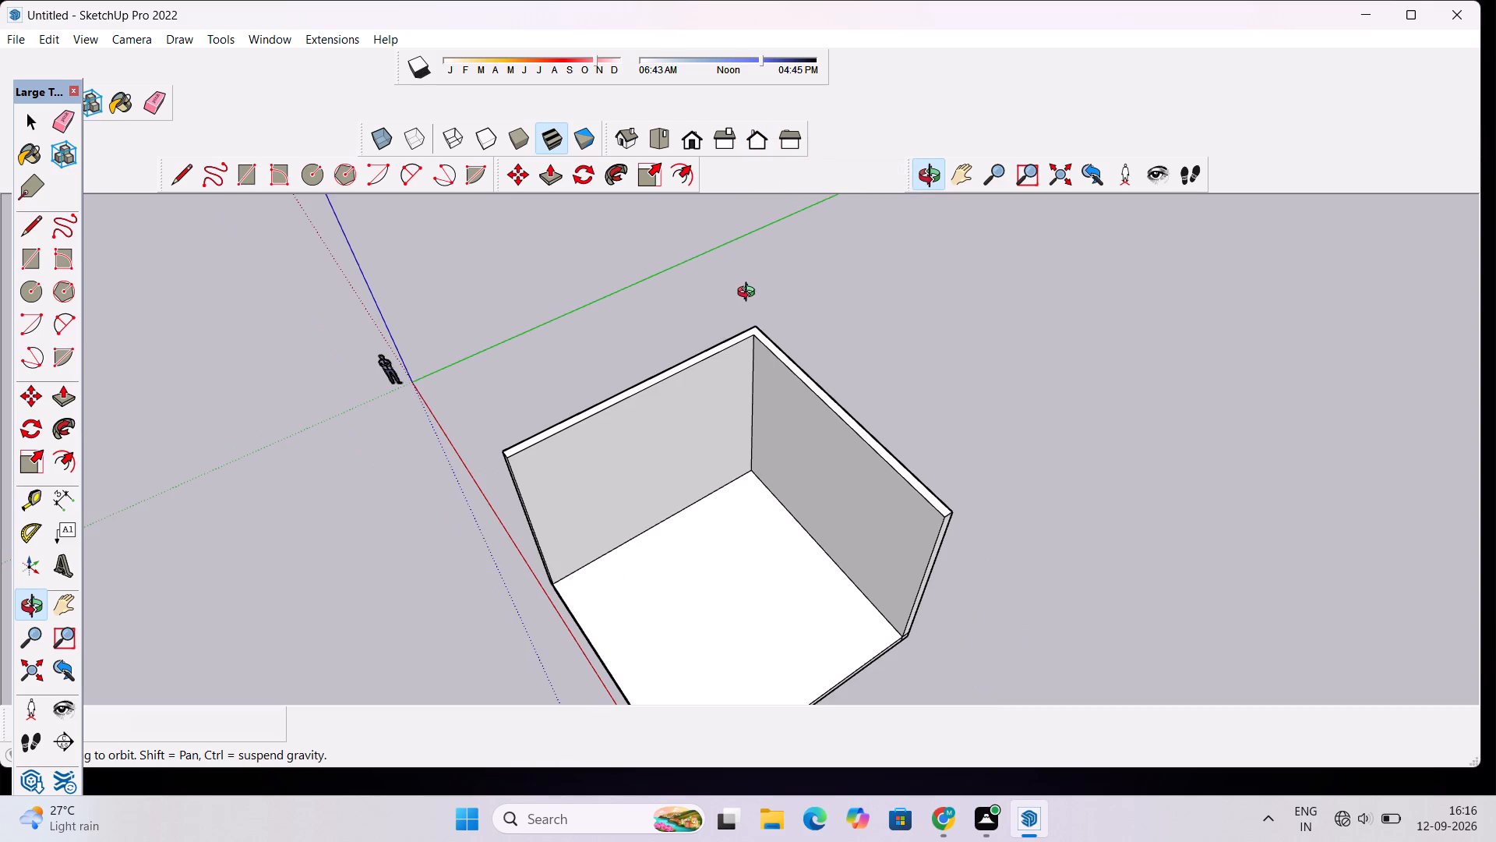
scroll(725, 348, "up", 1)
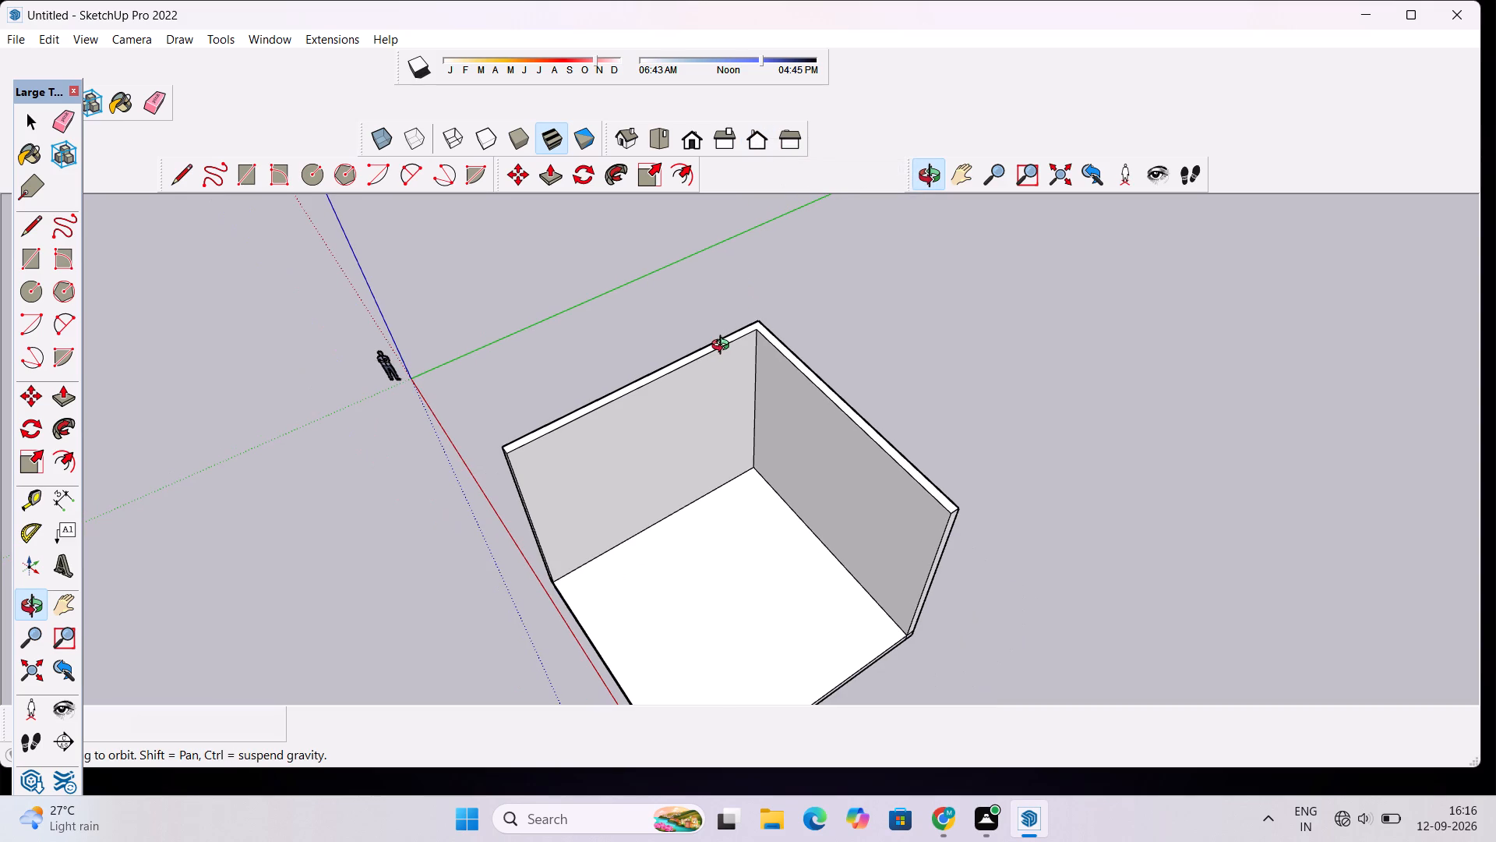
key("l")
scroll(735, 376, "up", 5)
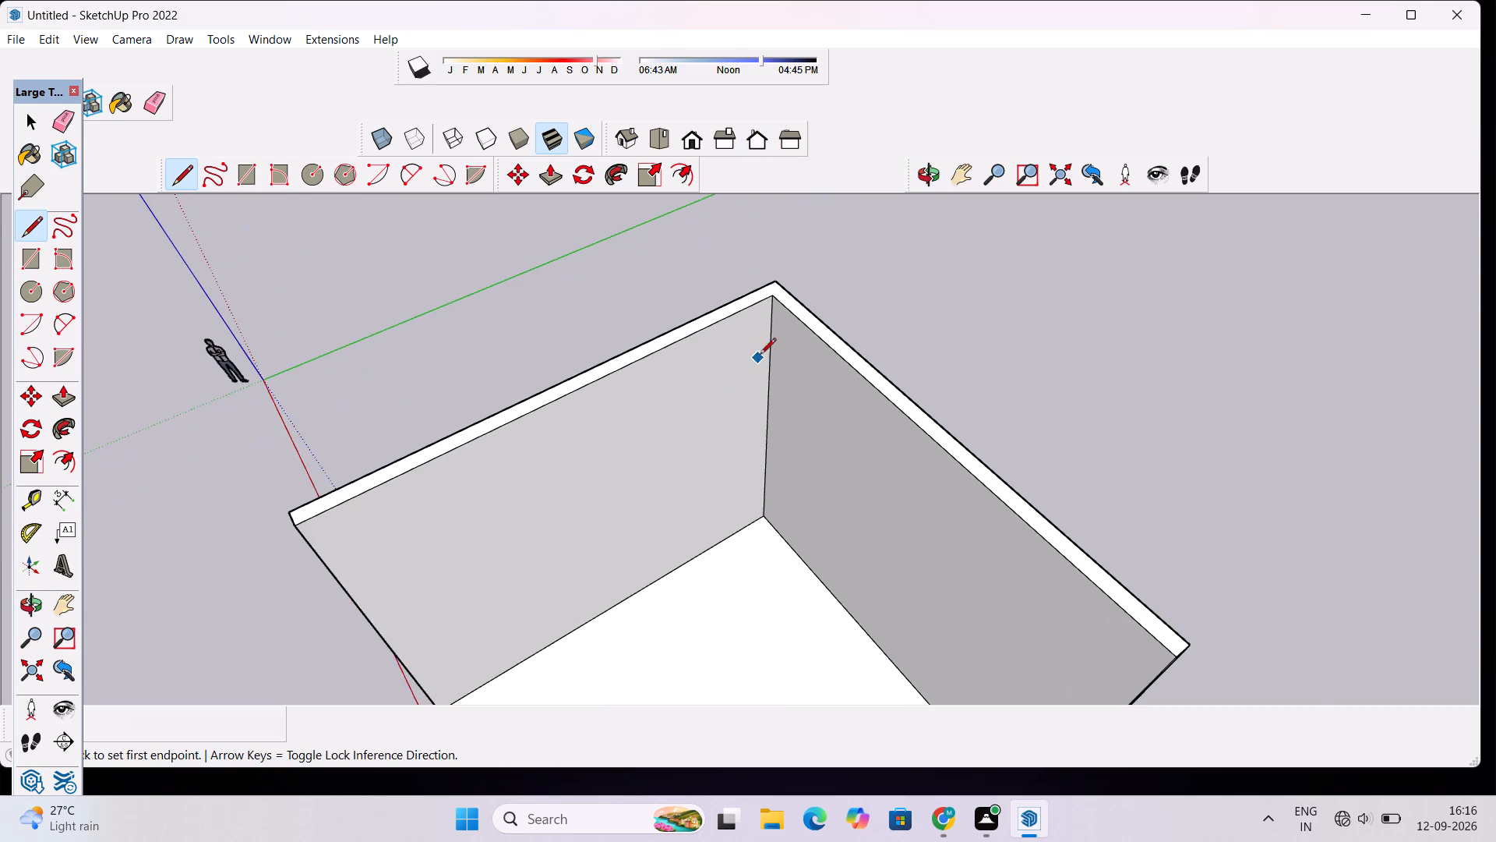
scroll(767, 339, "up", 4)
left_click(773, 272)
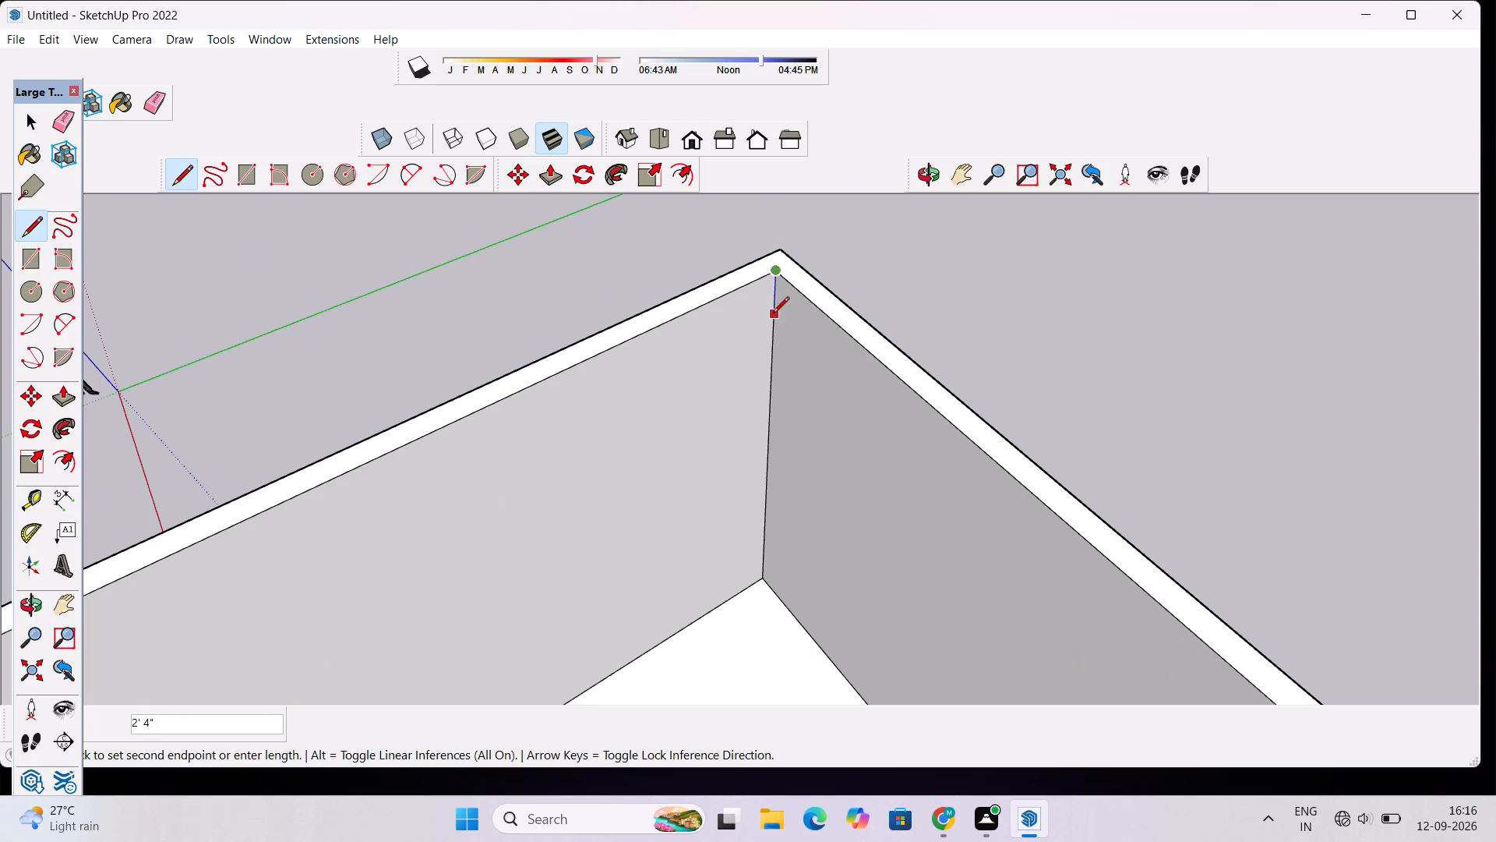
type("1'")
key("Return")
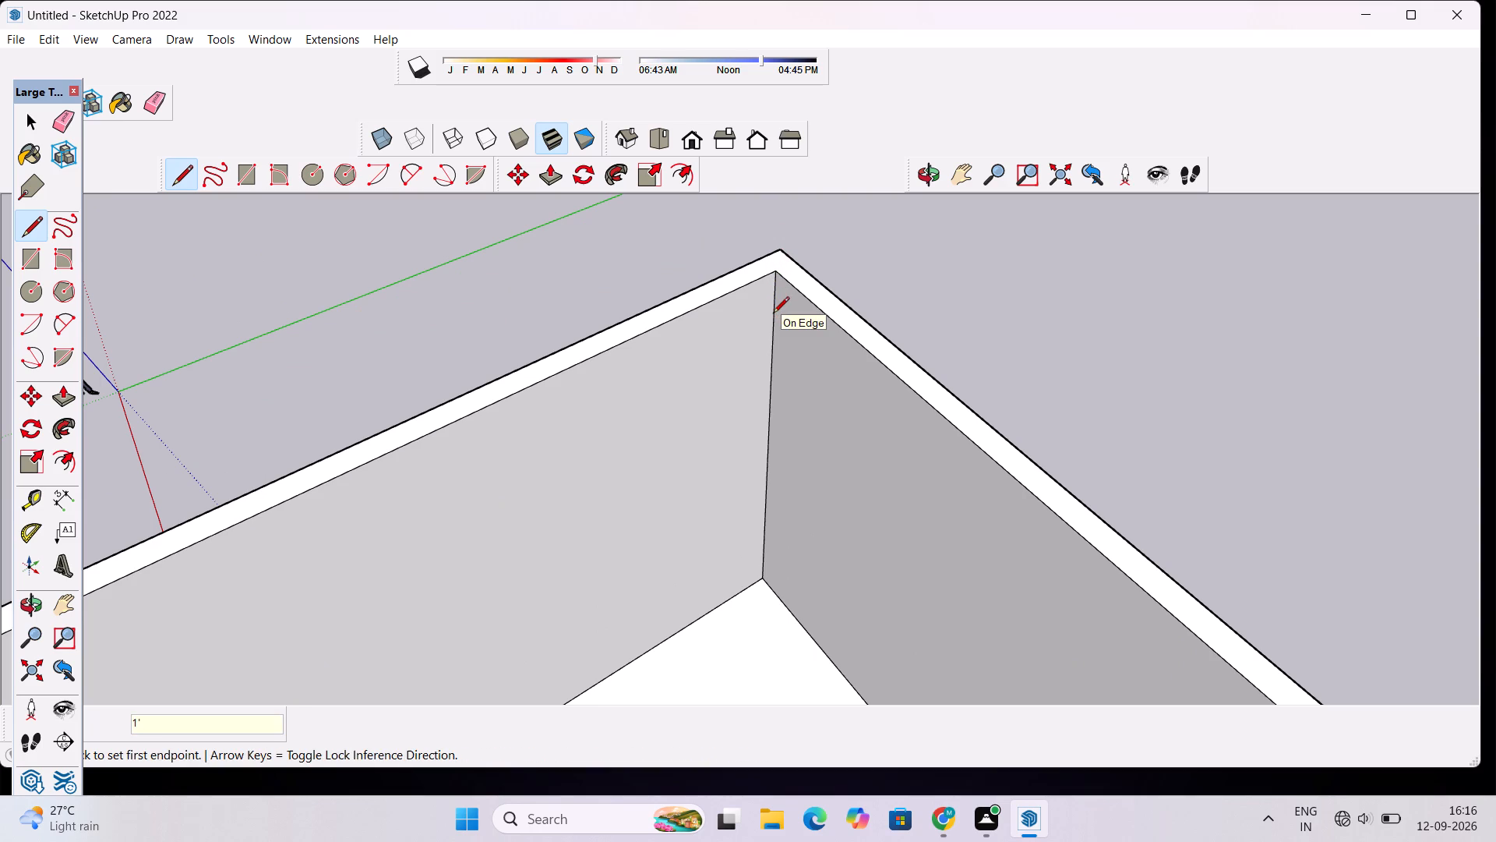
left_click(771, 292)
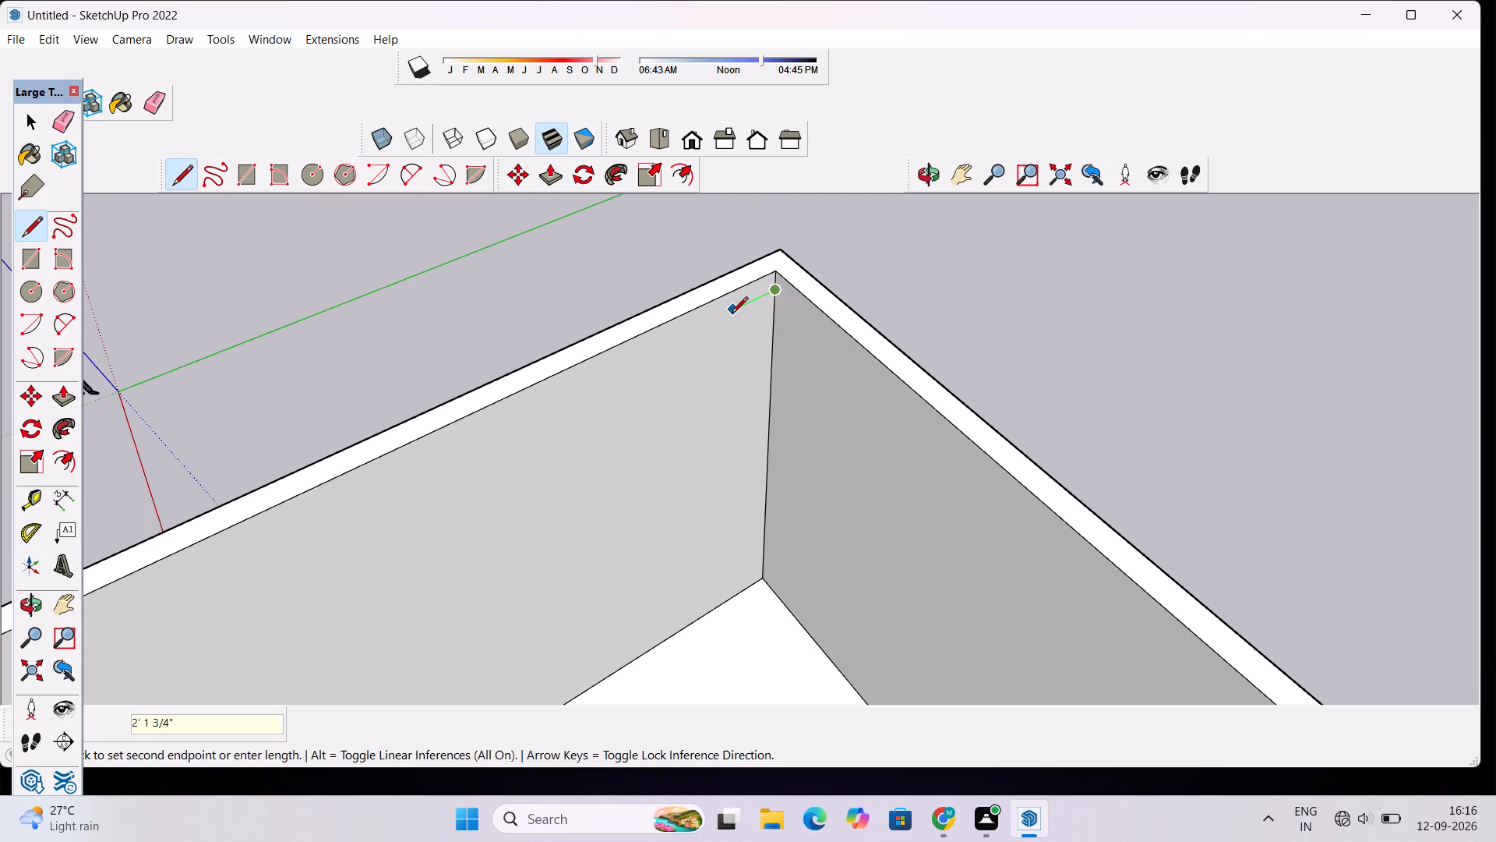
scroll(732, 314, "down", 9)
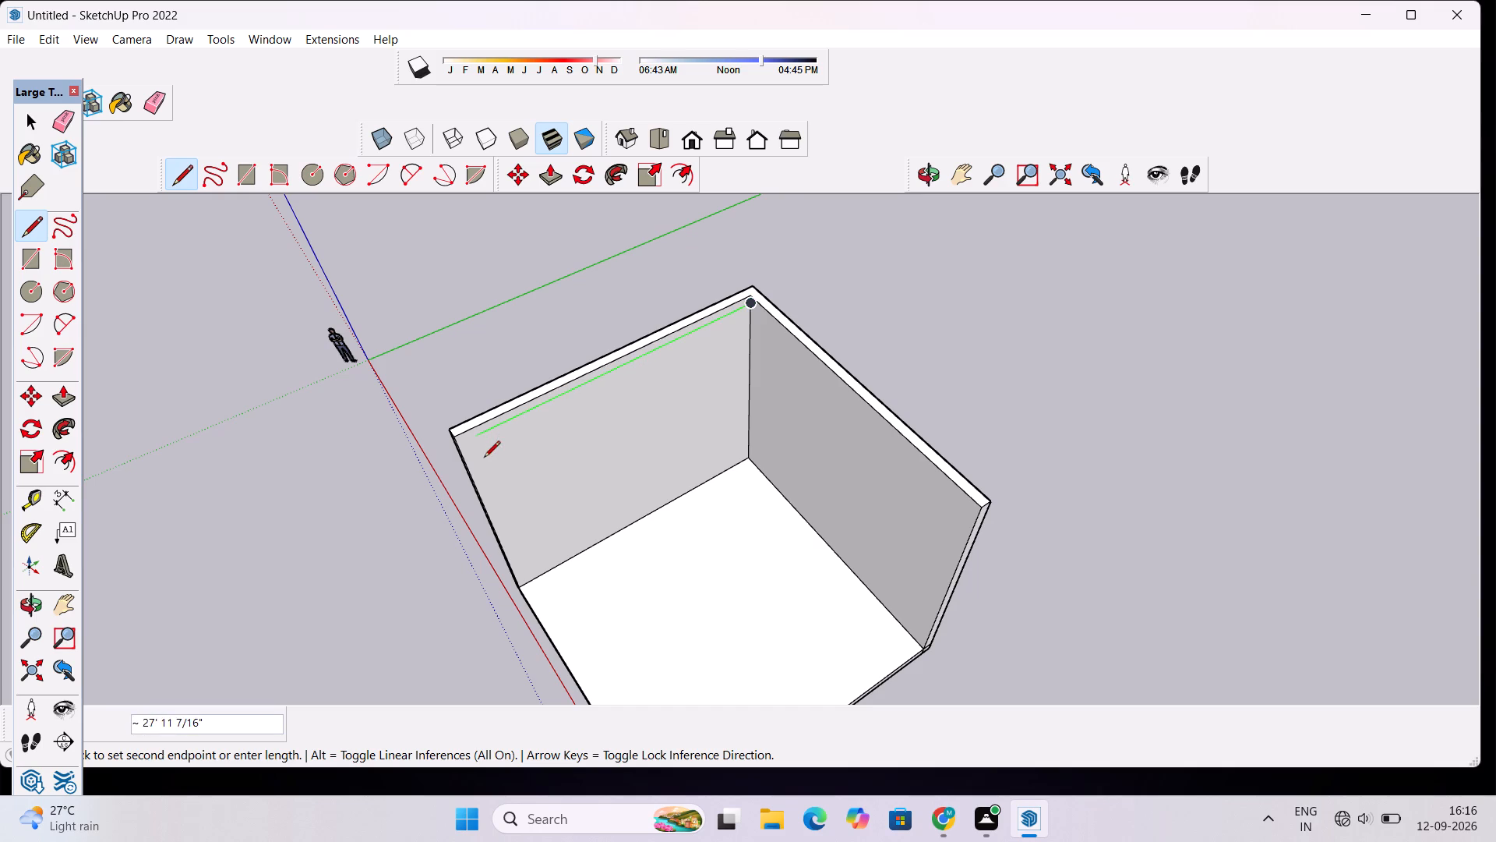
scroll(482, 453, "up", 9)
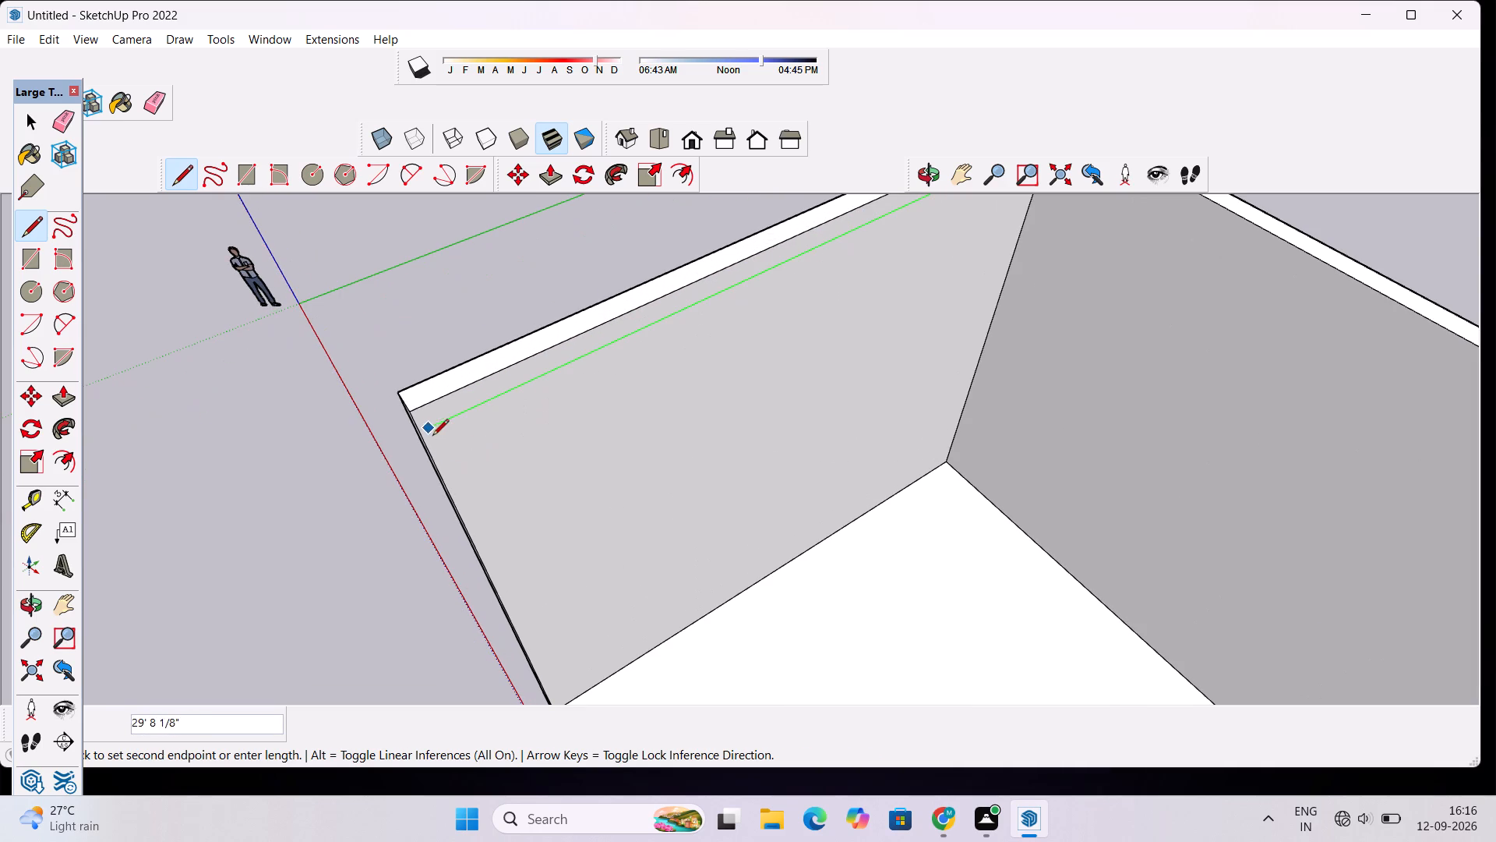
left_click(420, 437)
Push/Pull the 1' band at the top of the wall's inner face 30' to the adjacent wall's free end, forming a roof slab.
key("space")
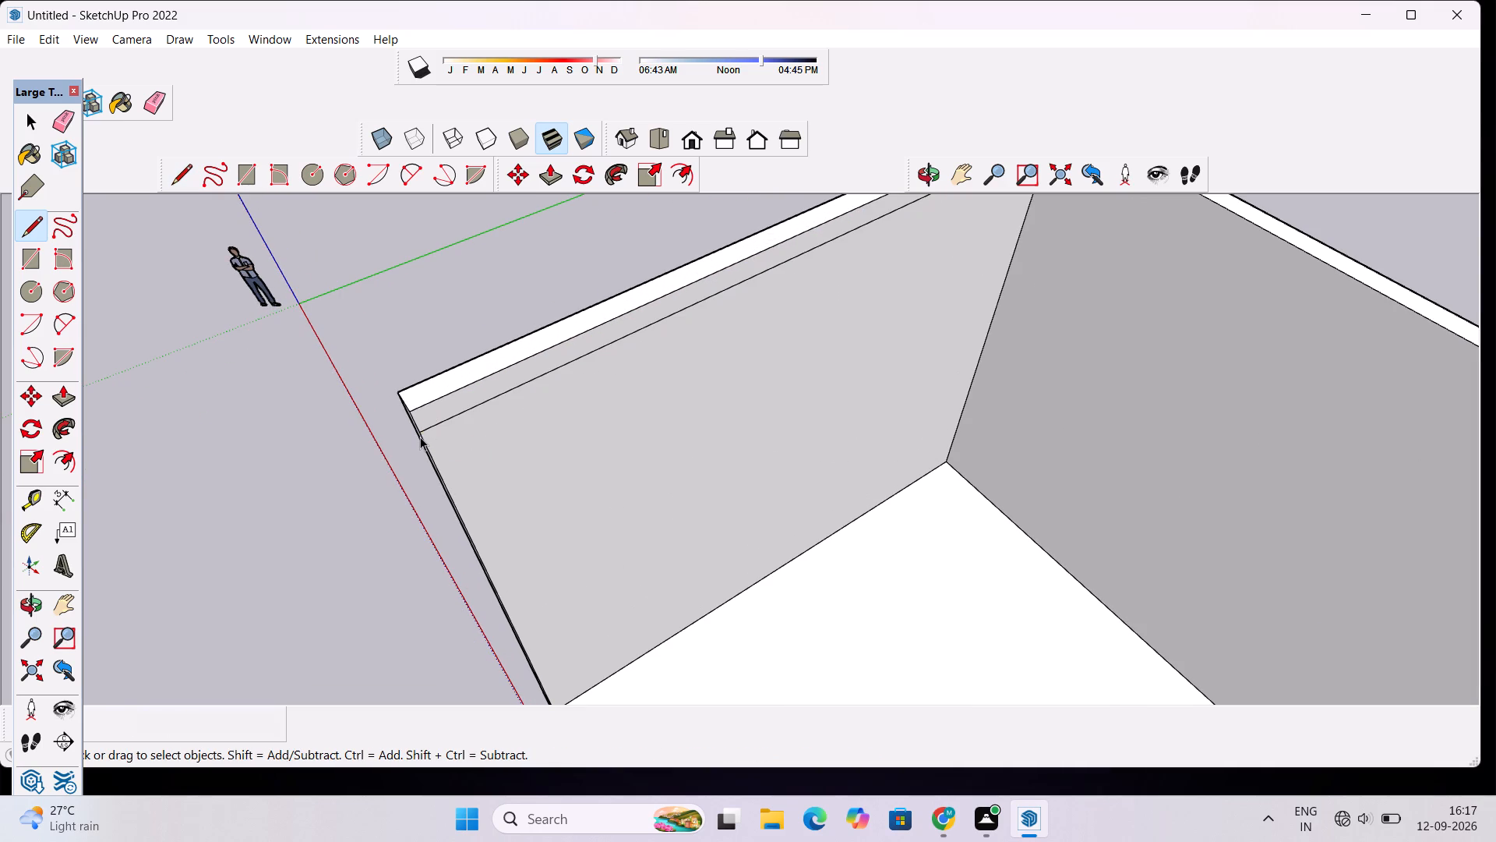
left_click(447, 408)
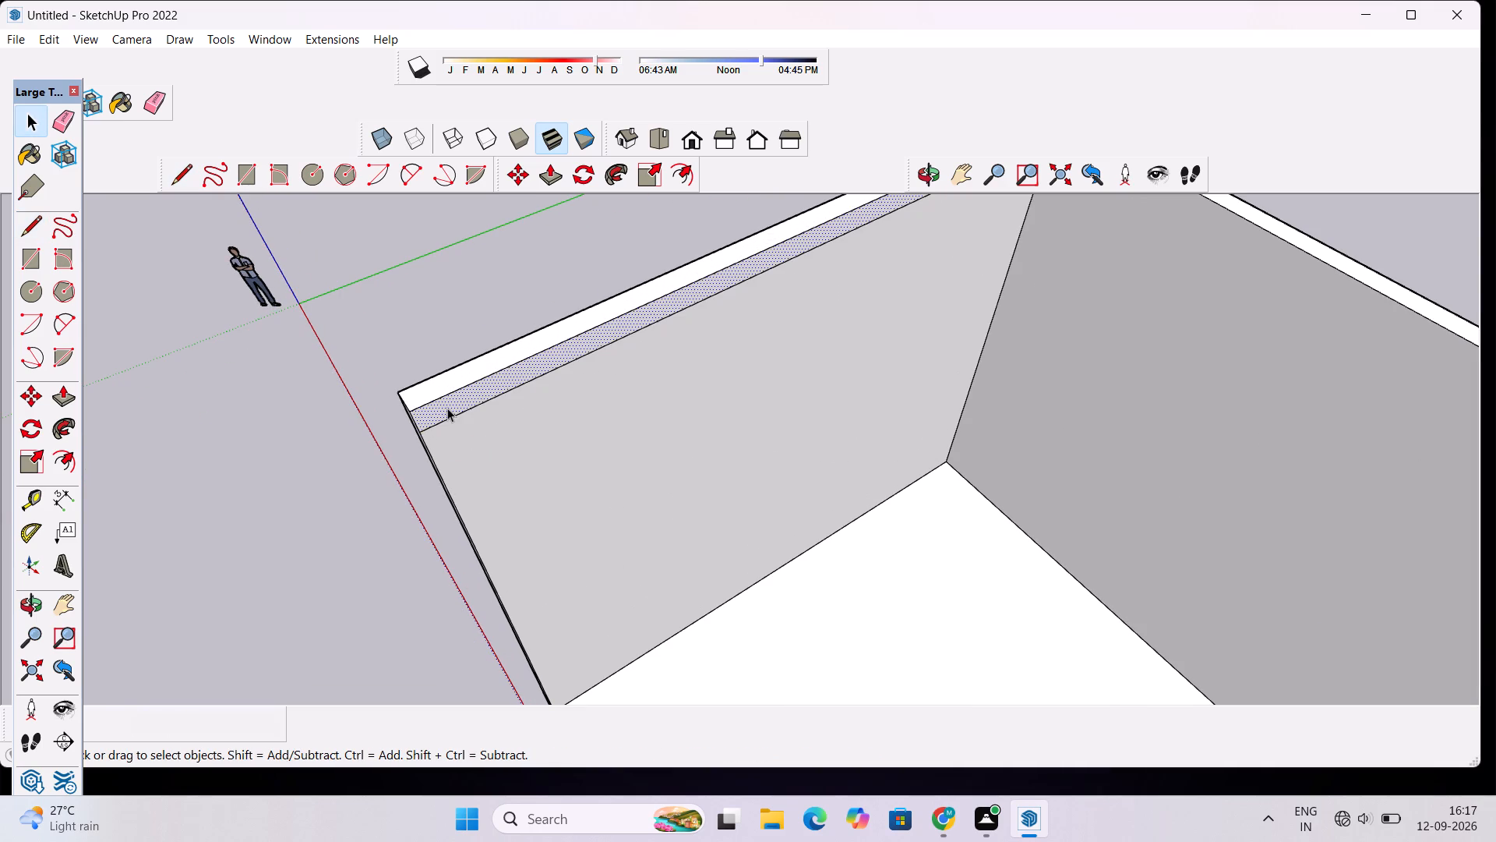
type("pp")
left_click(447, 408)
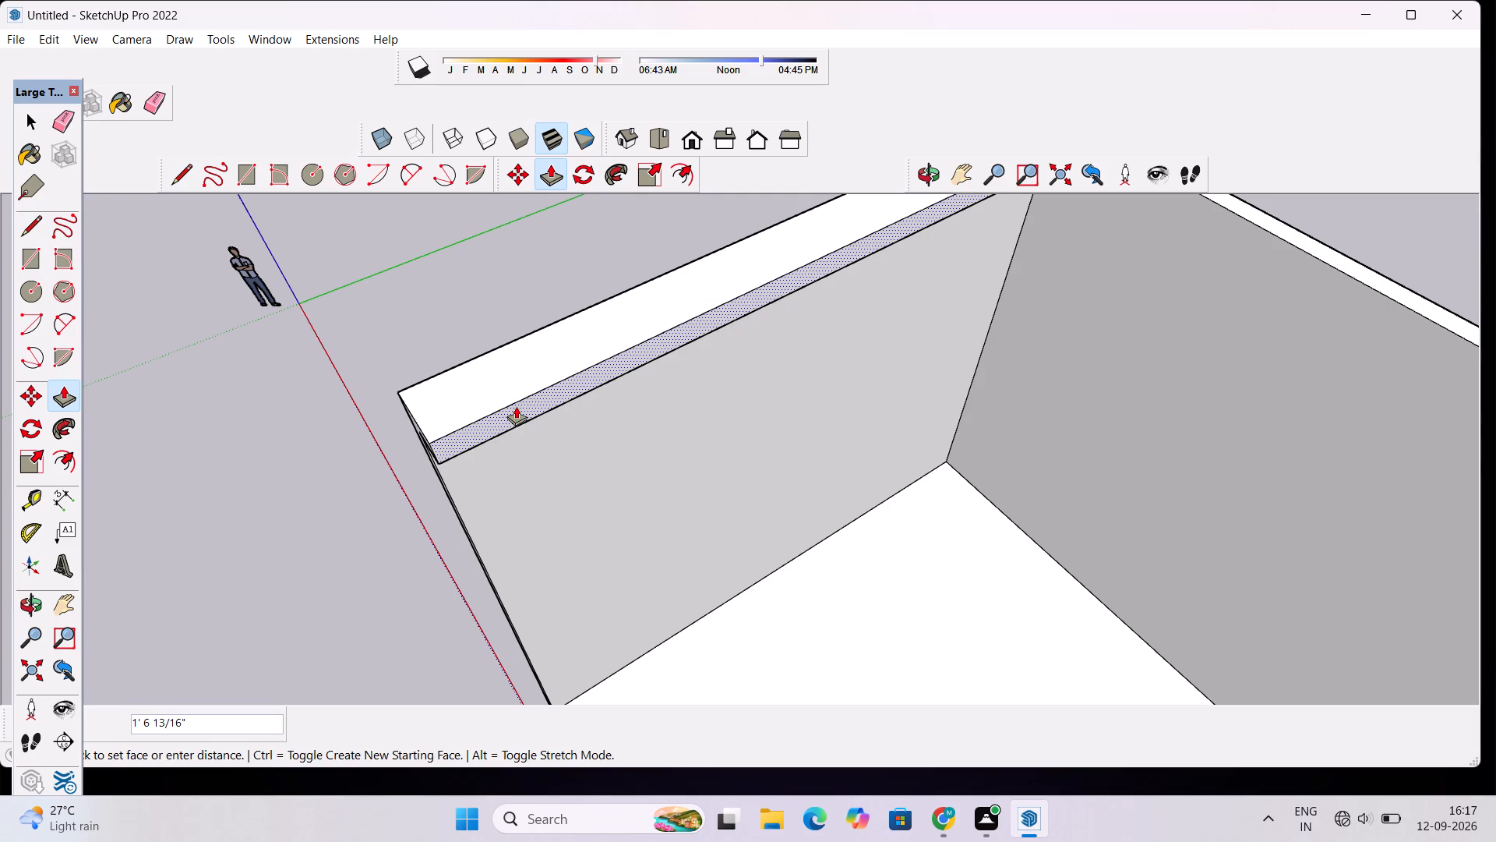
scroll(529, 403, "down", 11)
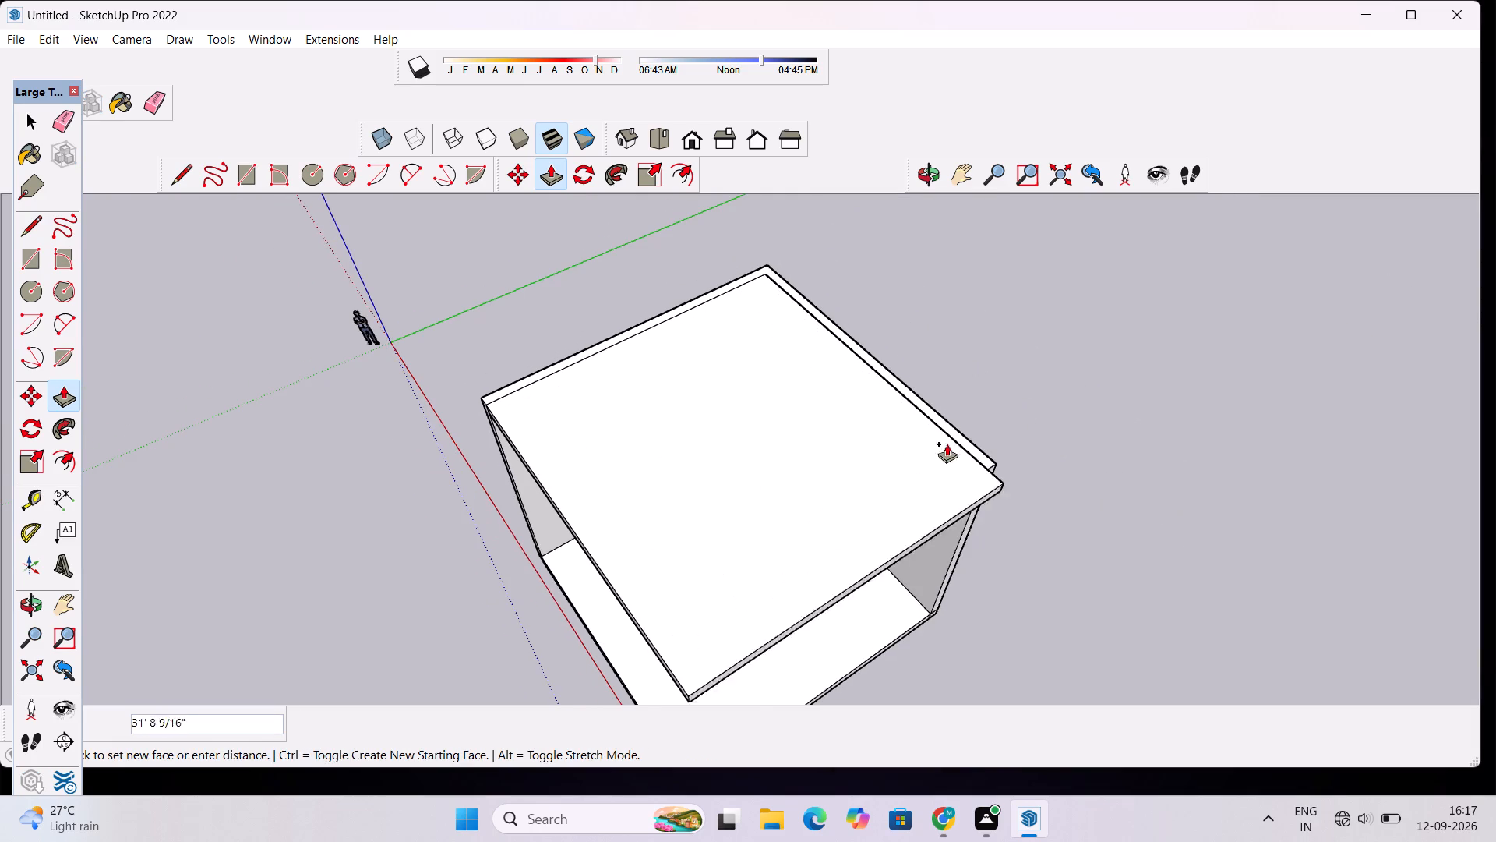
left_click(990, 459)
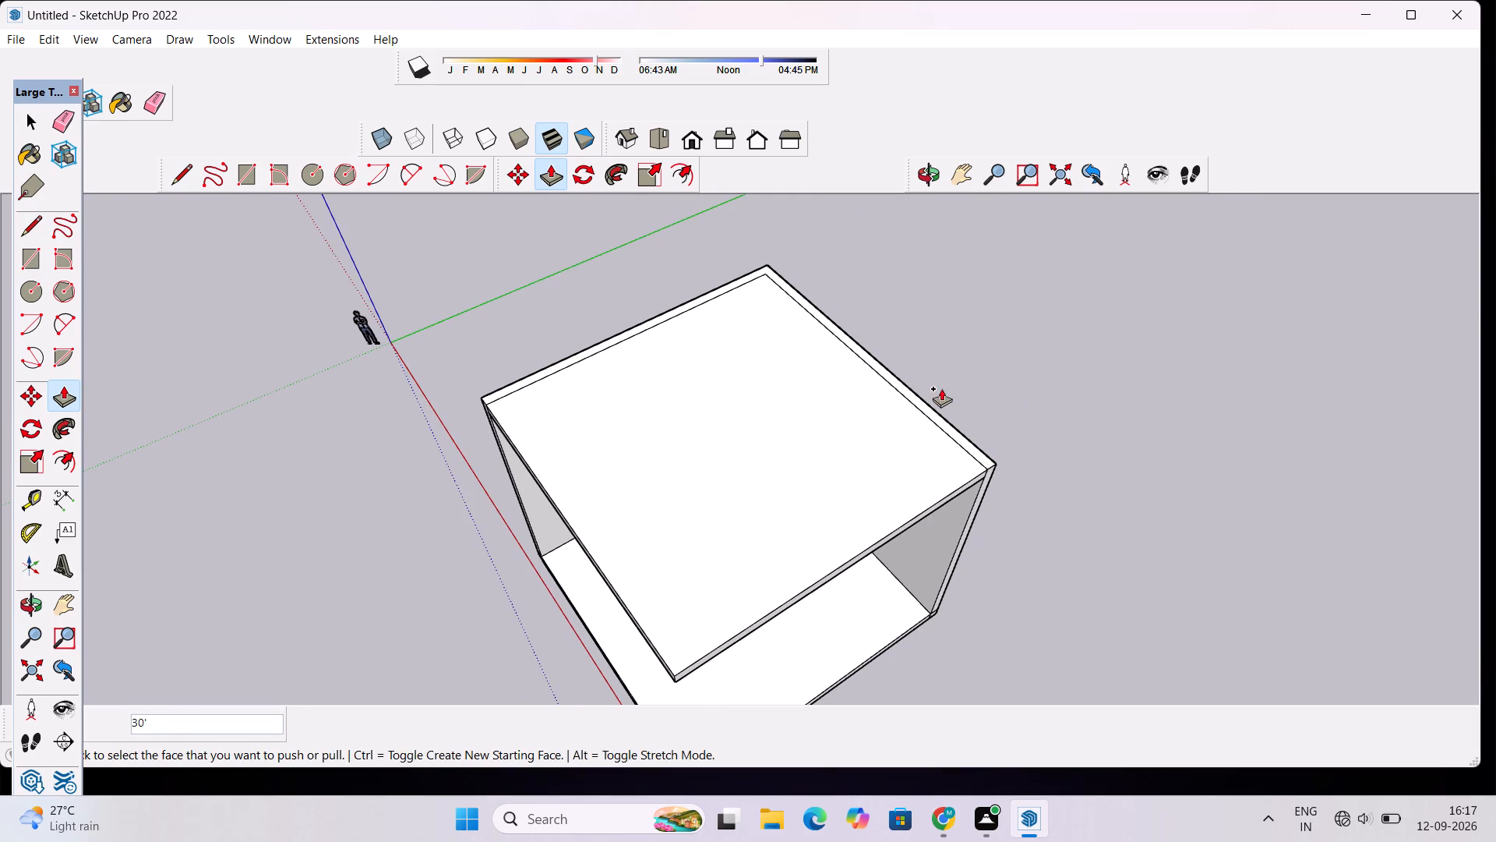
key("space")
left_click(934, 172)
left_click_drag(837, 557, 841, 359)
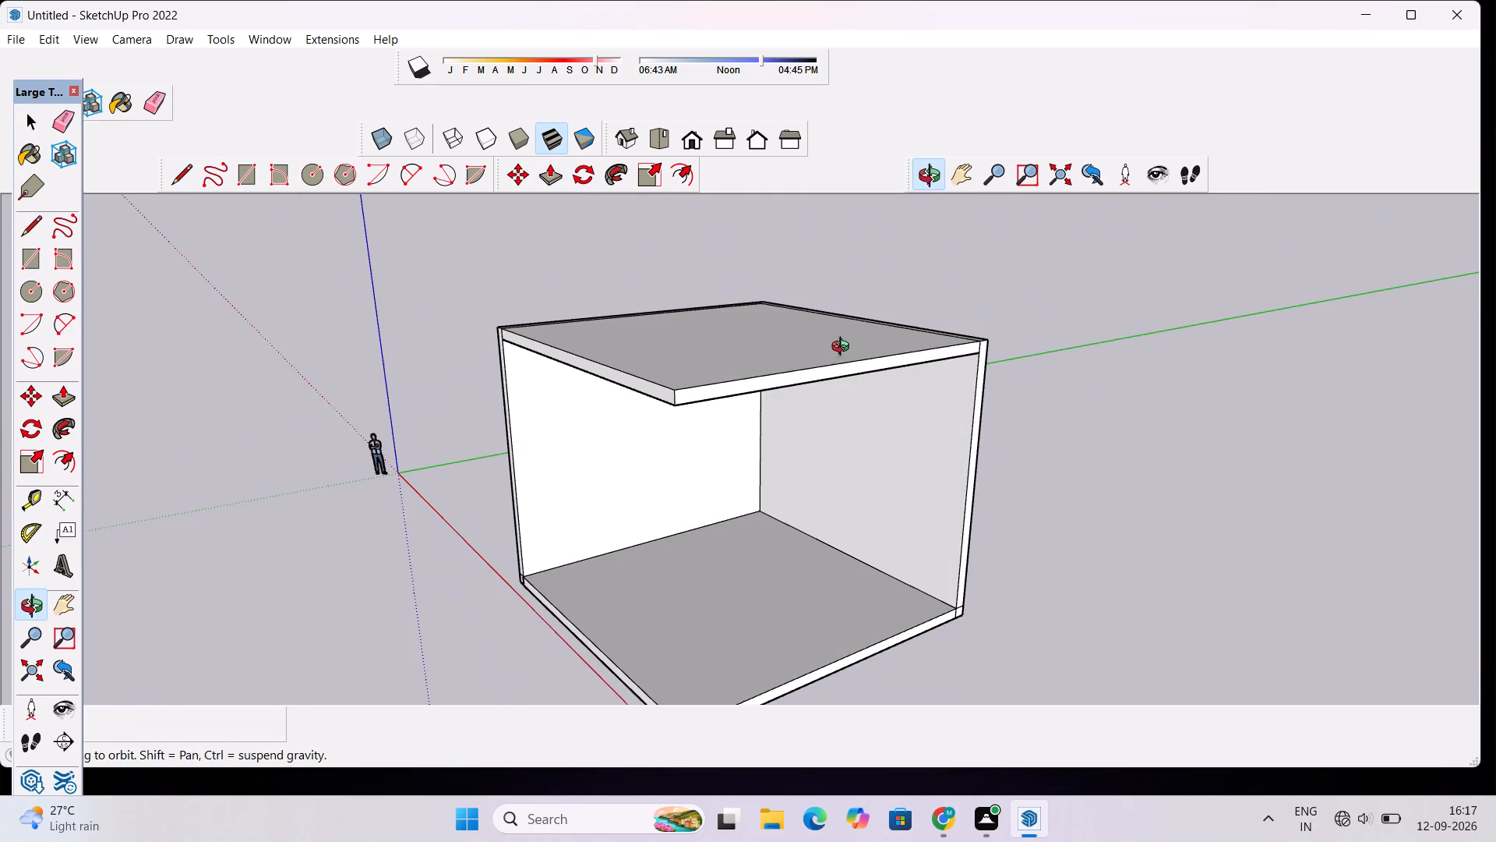
Examine the roof slab, the two walls and the base from several angles and distances.
scroll(806, 479, "up", 3)
left_click_drag(769, 502, 791, 464)
scroll(791, 464, "down", 2)
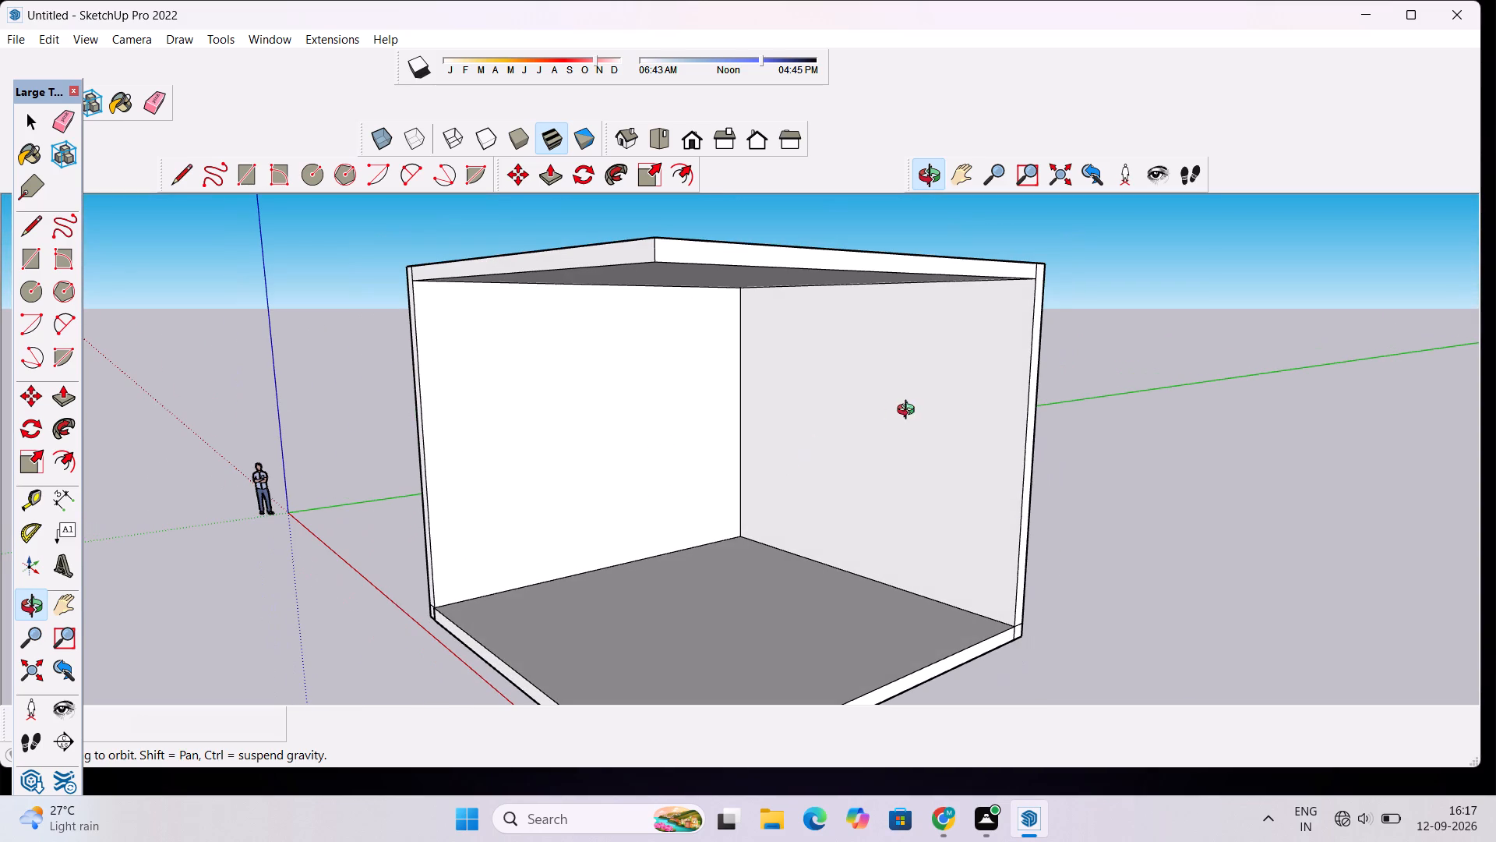
left_click_drag(944, 394, 762, 476)
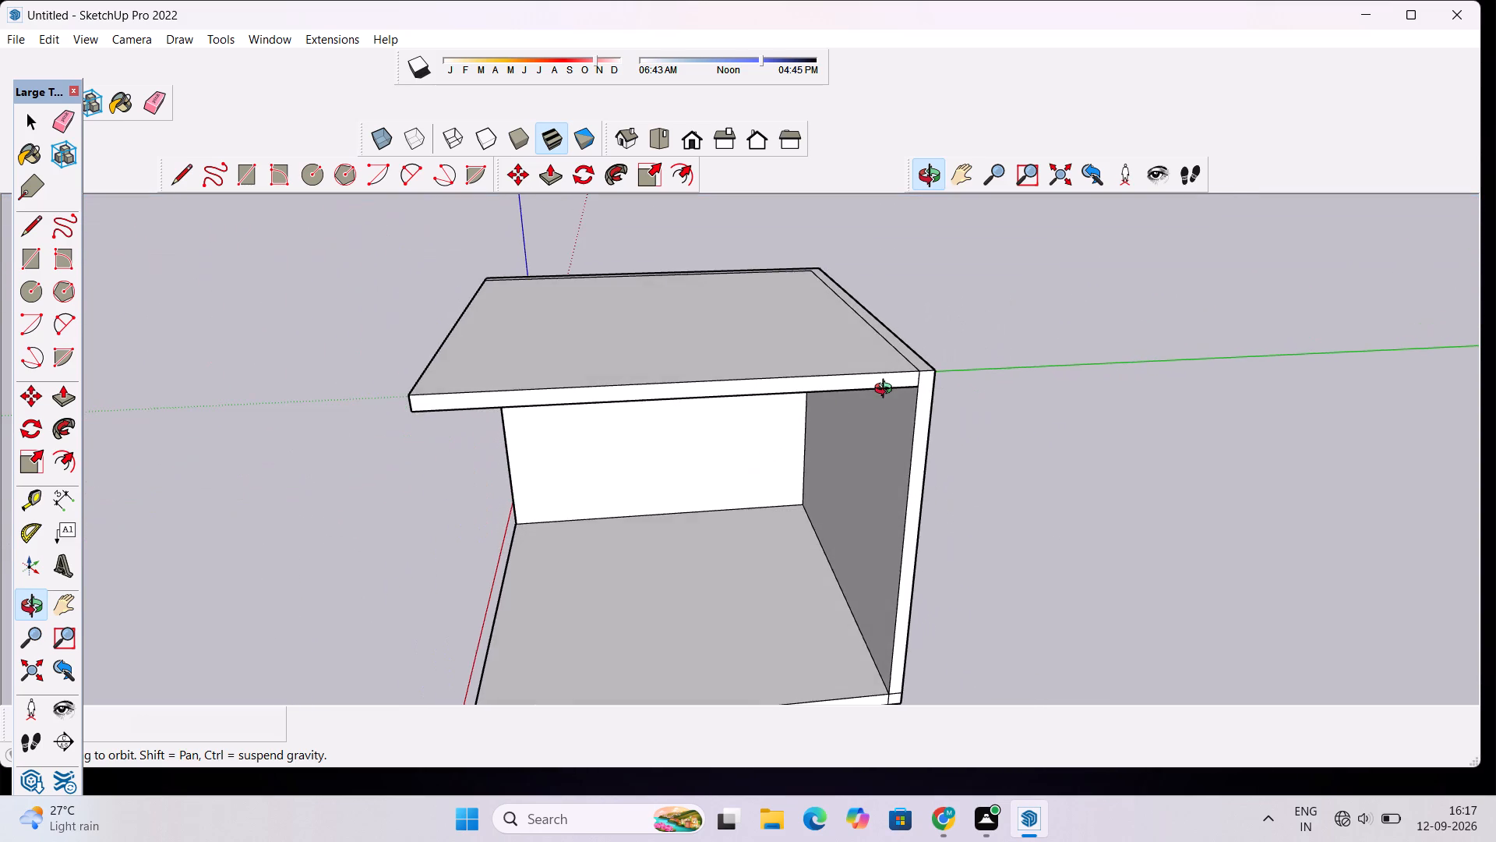
scroll(887, 391, "up", 5)
left_click_drag(1039, 391, 1001, 393)
scroll(983, 336, "down", 11)
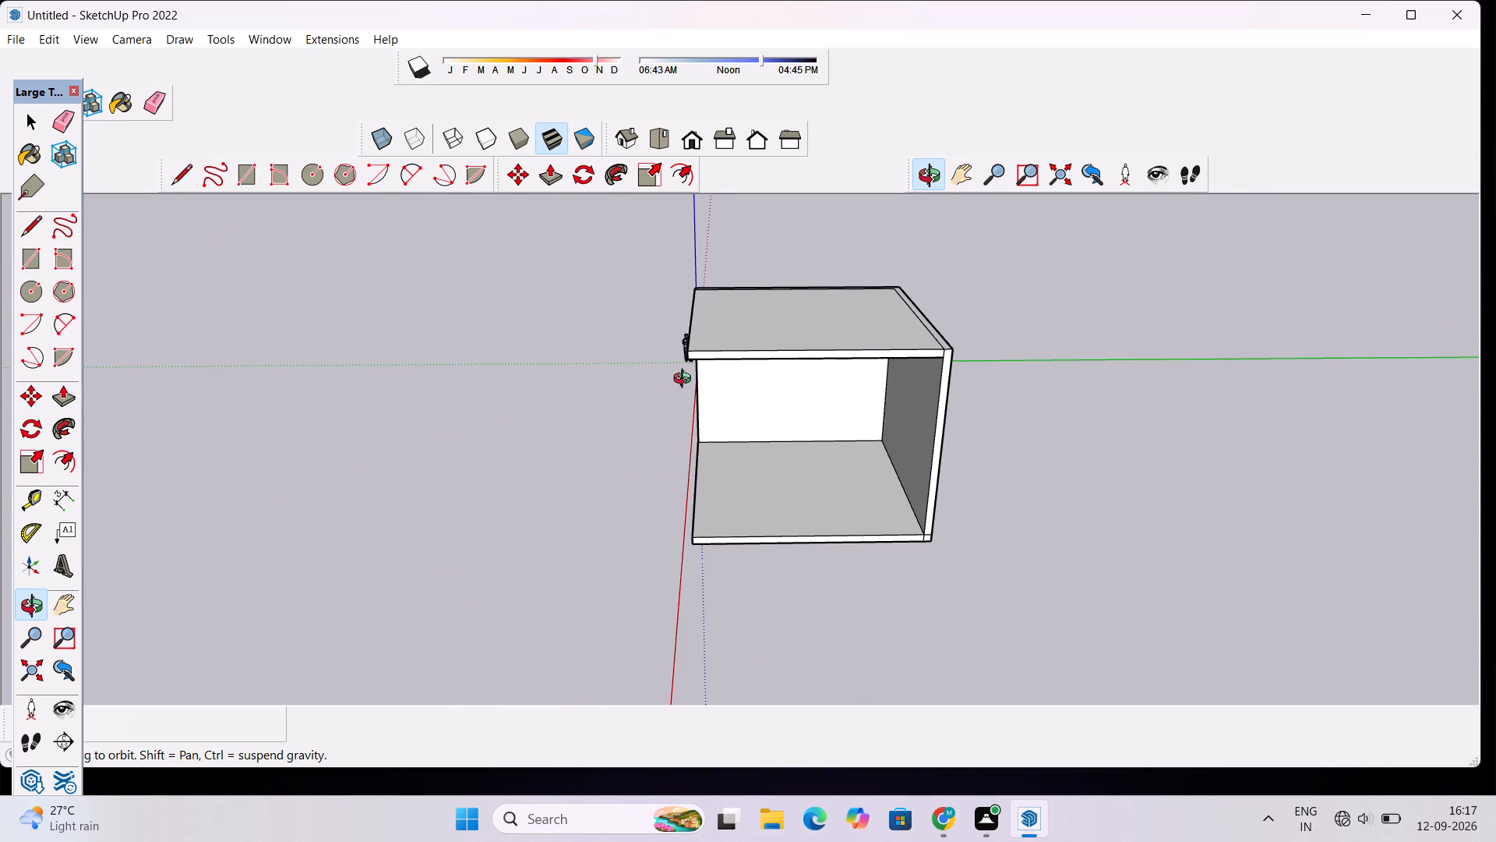
left_click_drag(686, 380, 742, 398)
scroll(845, 325, "up", 6)
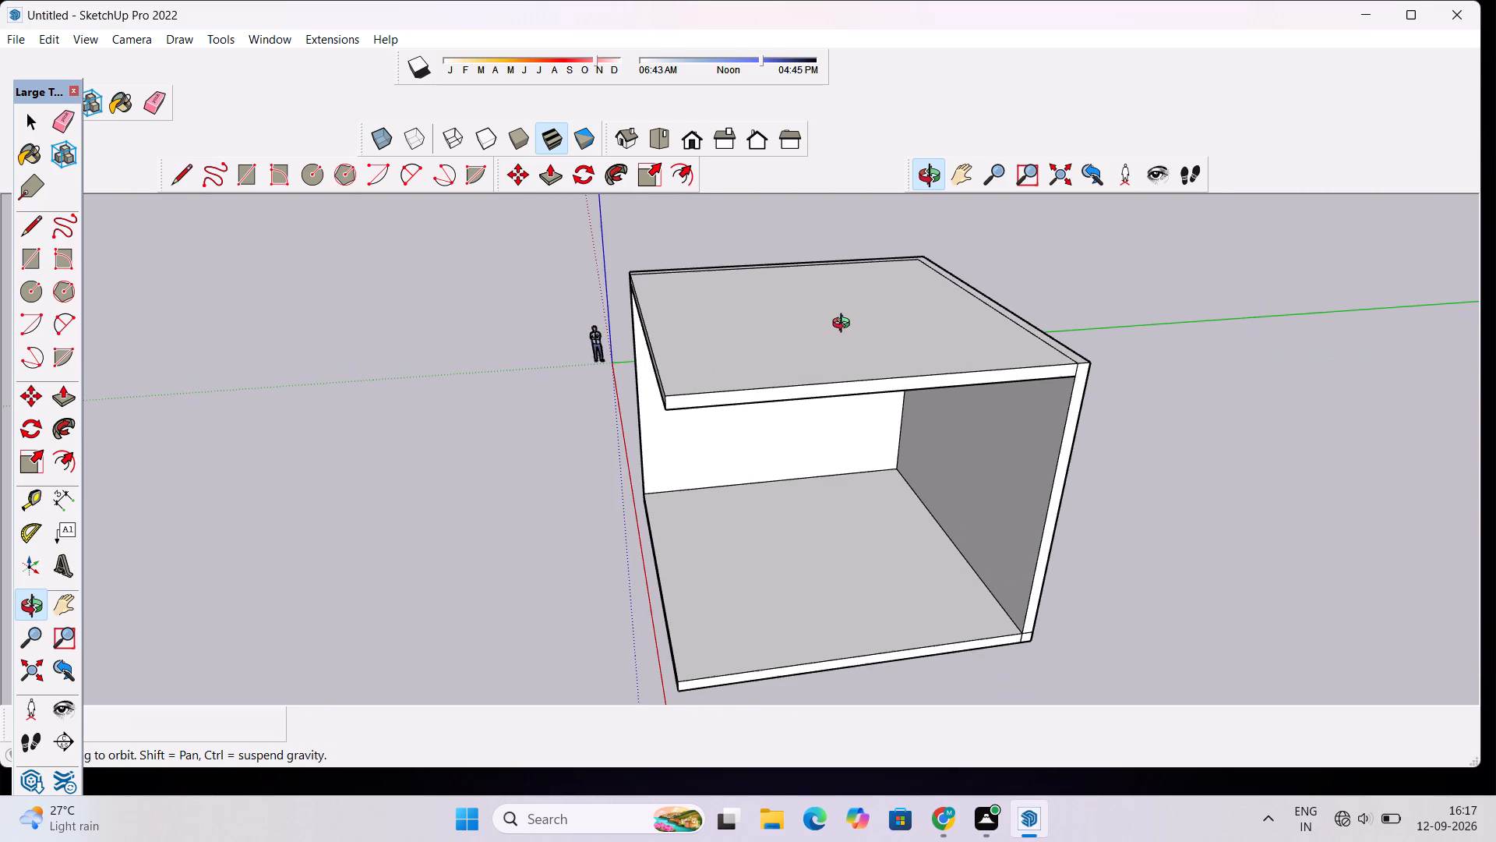
Undo the roof slab's Push/Pull and the lines marking the 1' band on the wall's inner face.
key("ctrl+z")
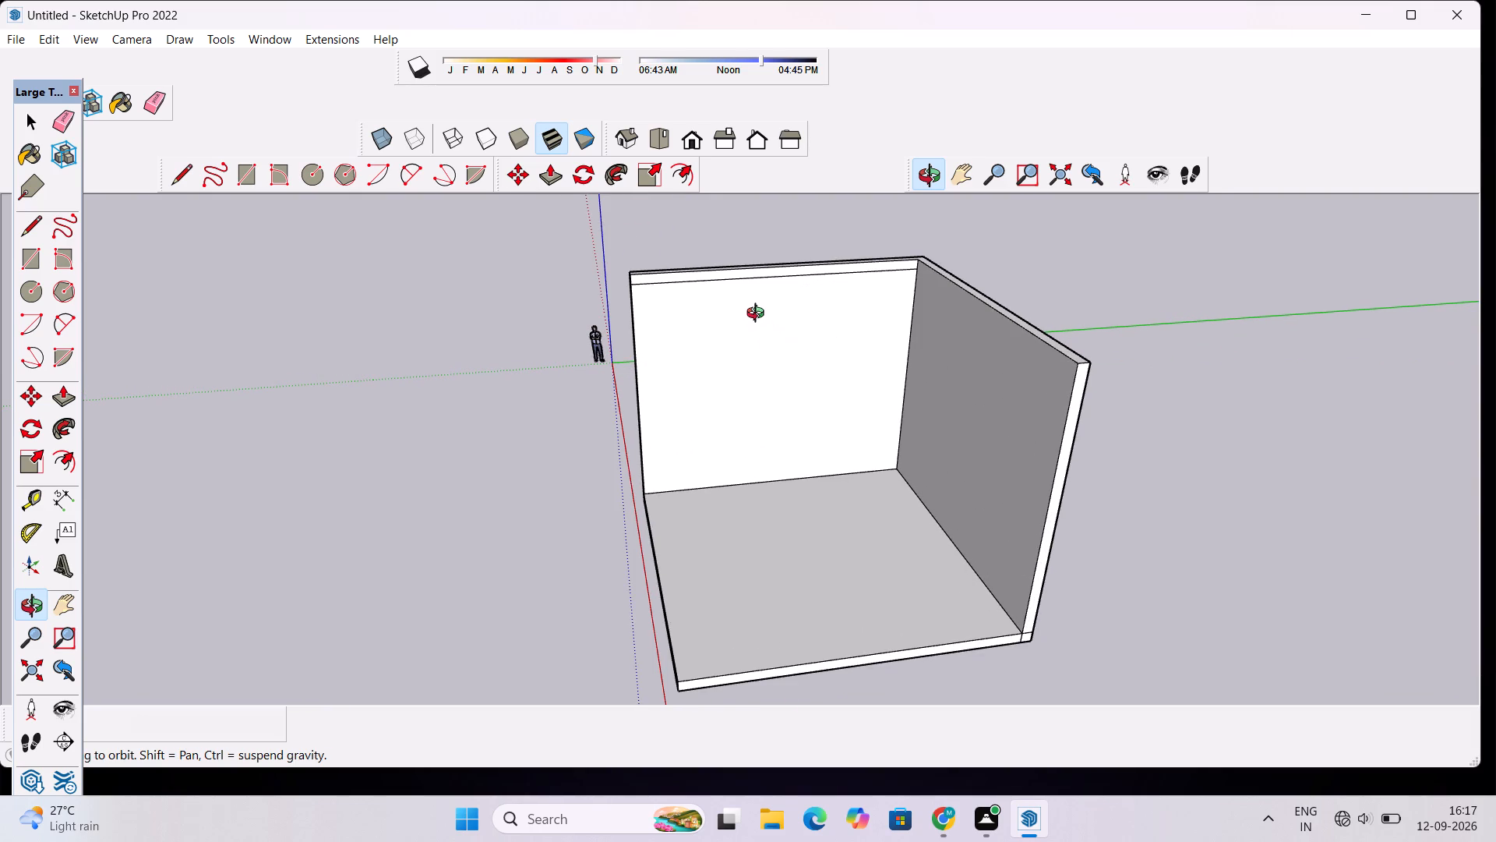
key("ctrl+z")
key("ctrl+z")
Draw a line 9" below the top edge on the green-axis wall's inner face, from the inner corner to its free end.
scroll(915, 251, "up", 10)
scroll(965, 350, "up", 4)
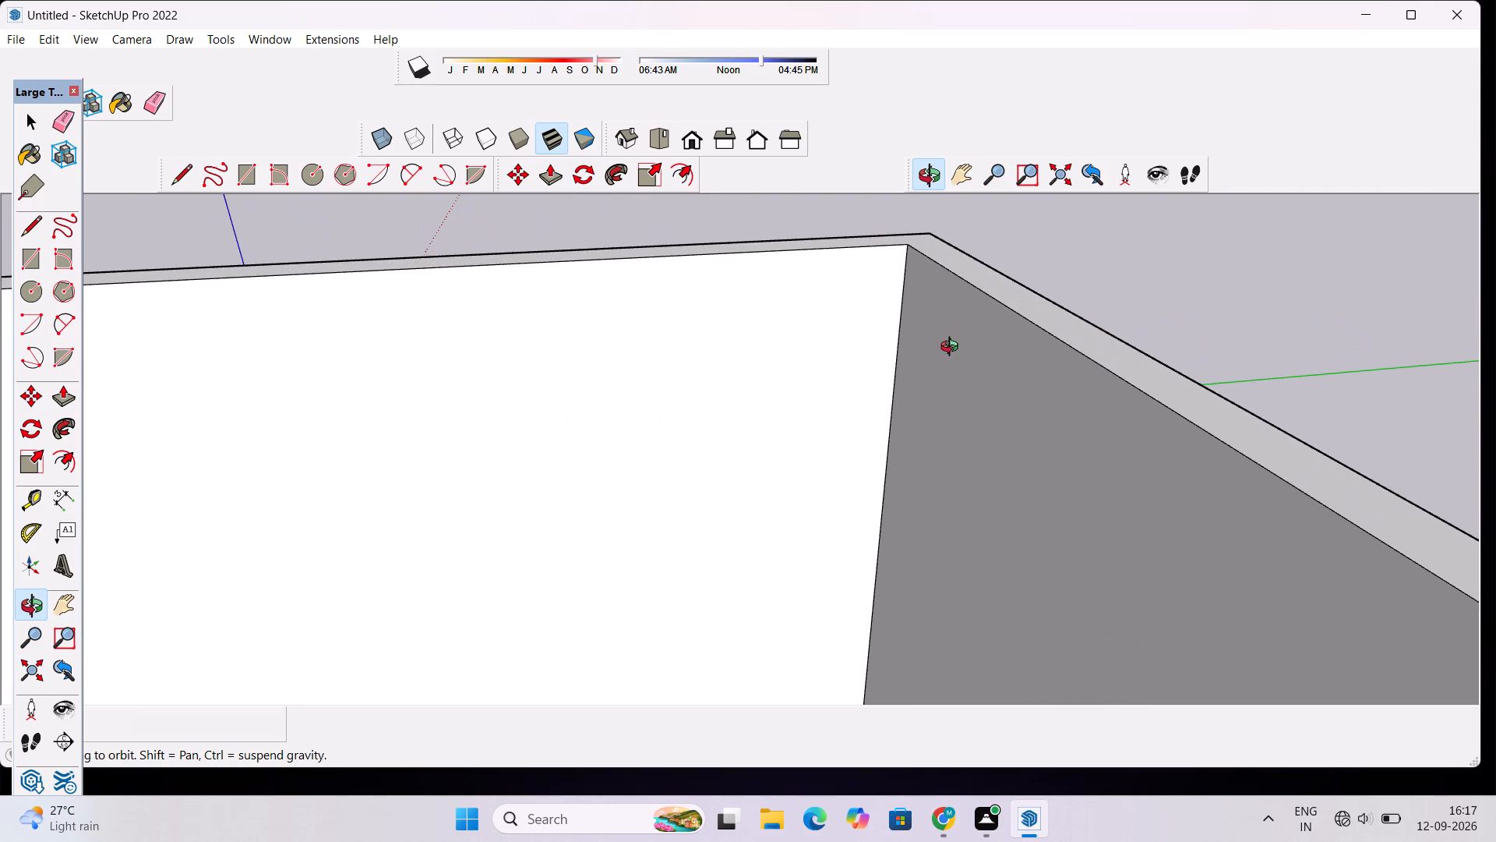
key("l")
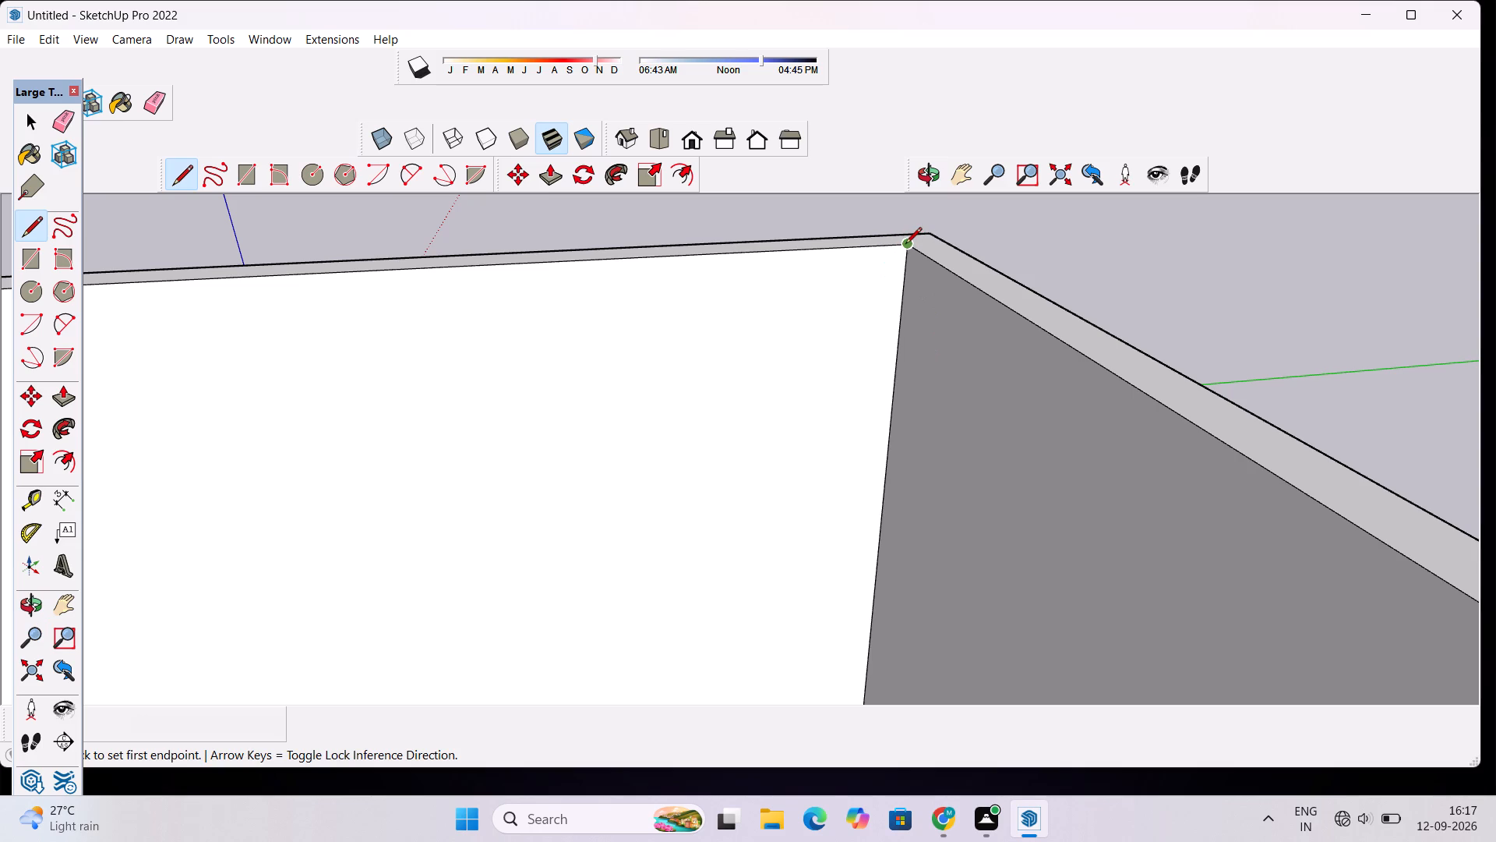
left_click(905, 245)
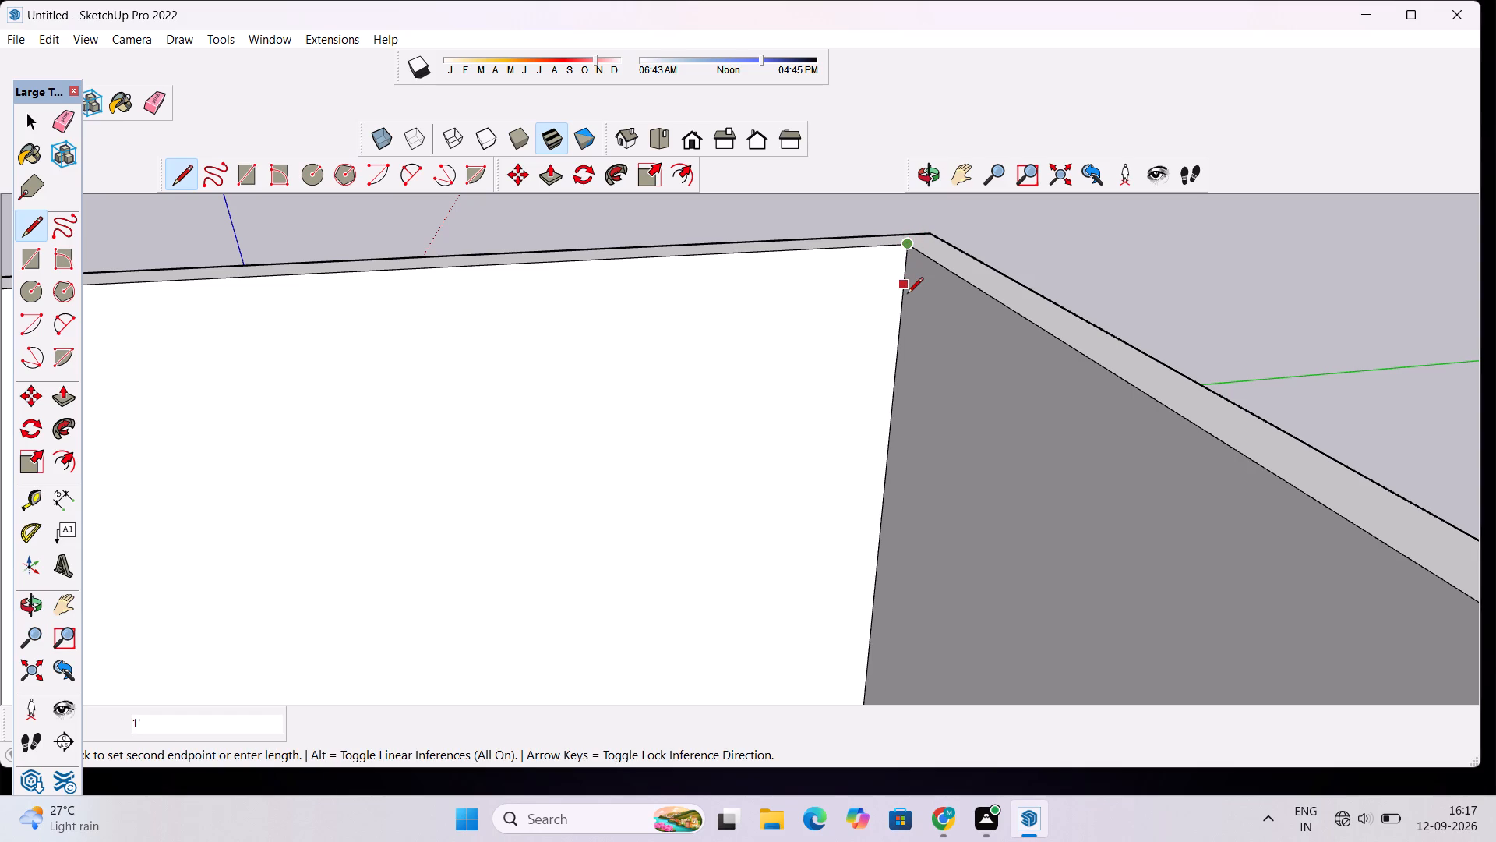
type("9\"")
key("Return")
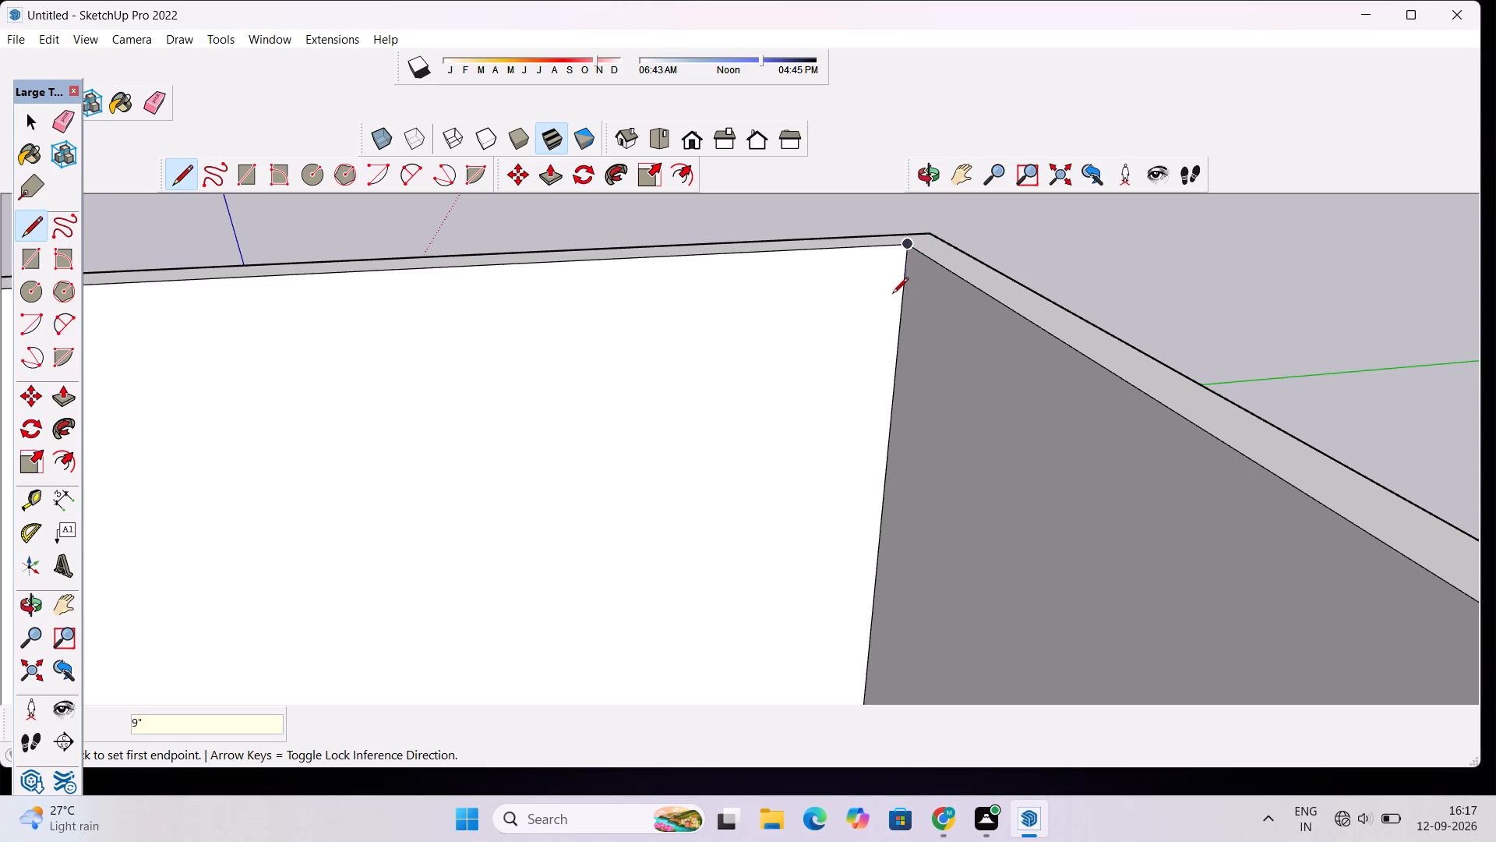
left_click(901, 279)
scroll(860, 292, "down", 10)
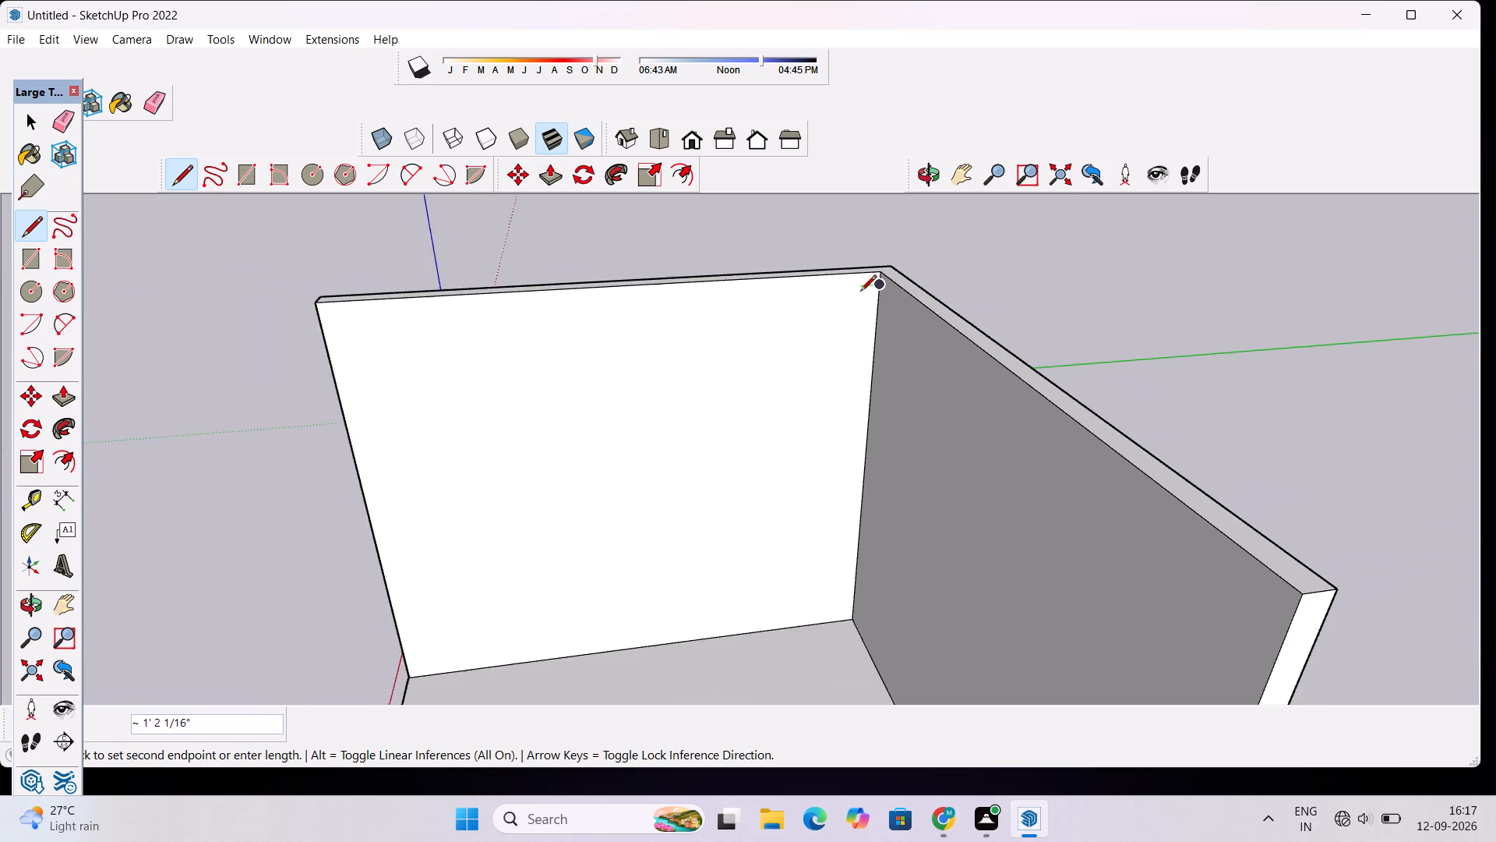
scroll(860, 292, "down", 3)
scroll(552, 323, "up", 3)
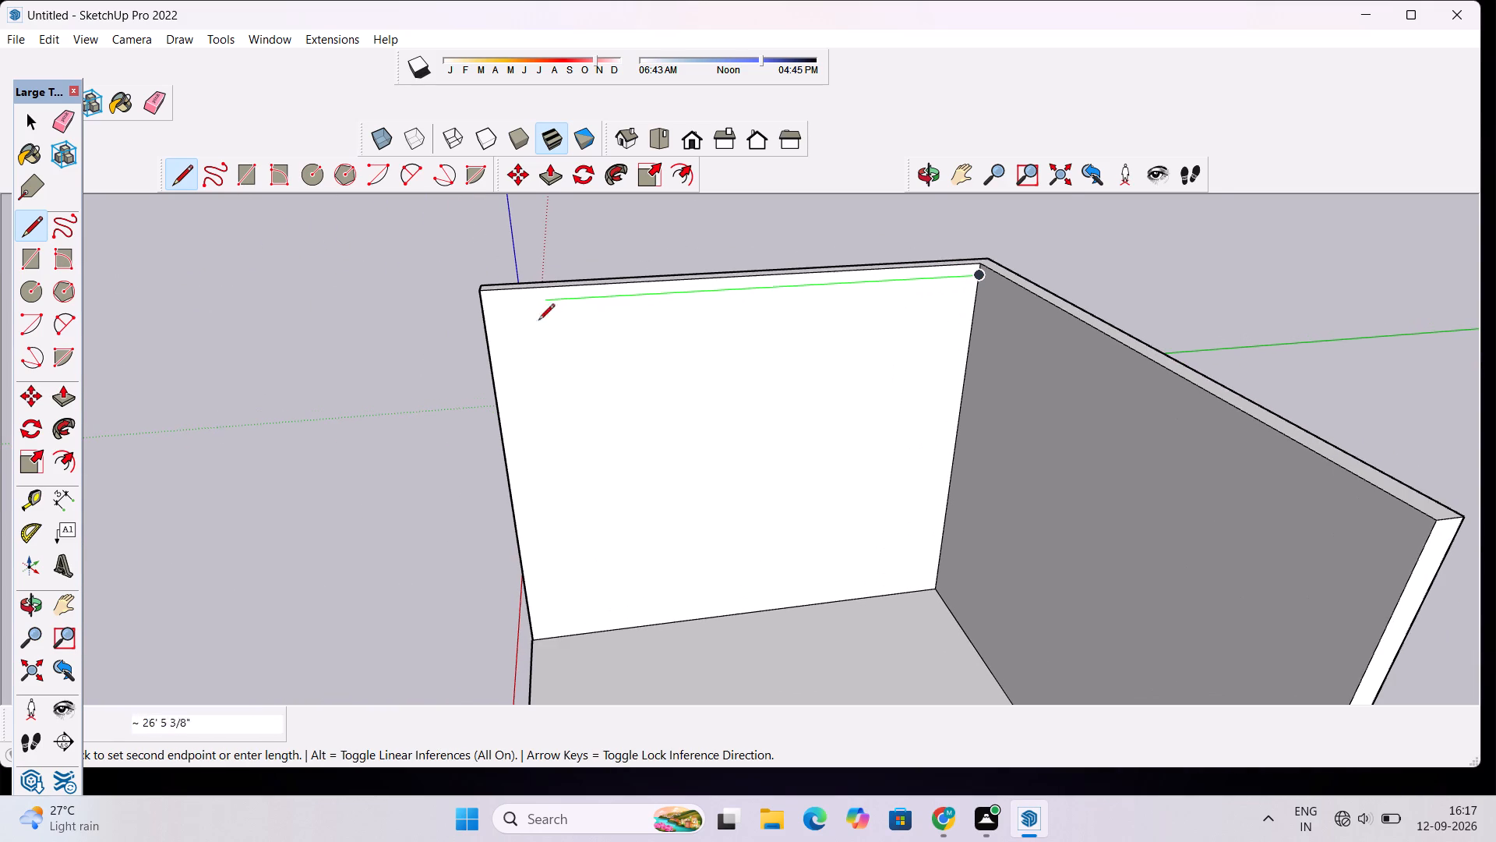
left_click(479, 305)
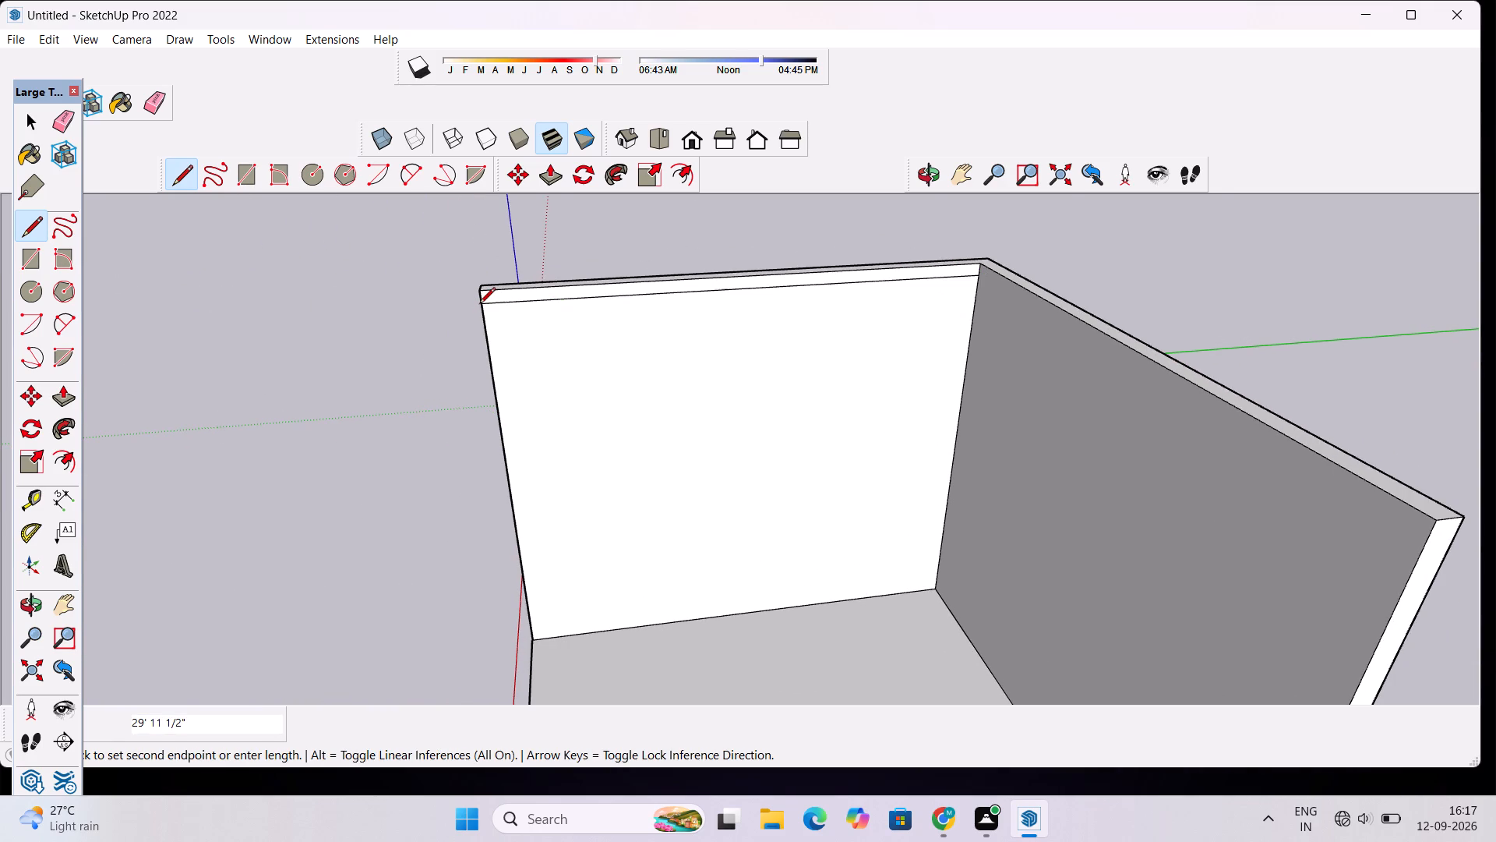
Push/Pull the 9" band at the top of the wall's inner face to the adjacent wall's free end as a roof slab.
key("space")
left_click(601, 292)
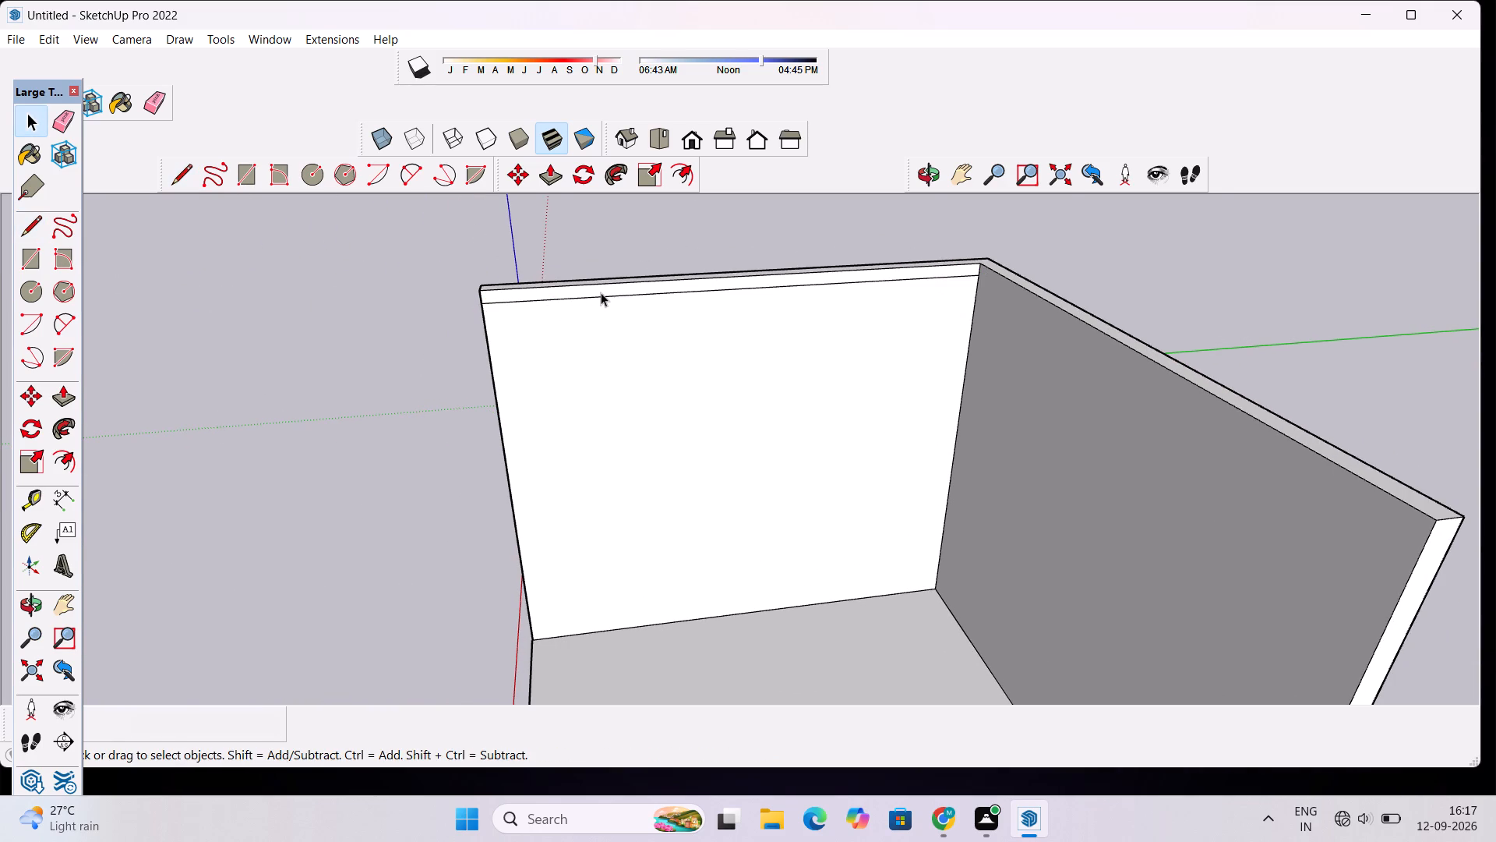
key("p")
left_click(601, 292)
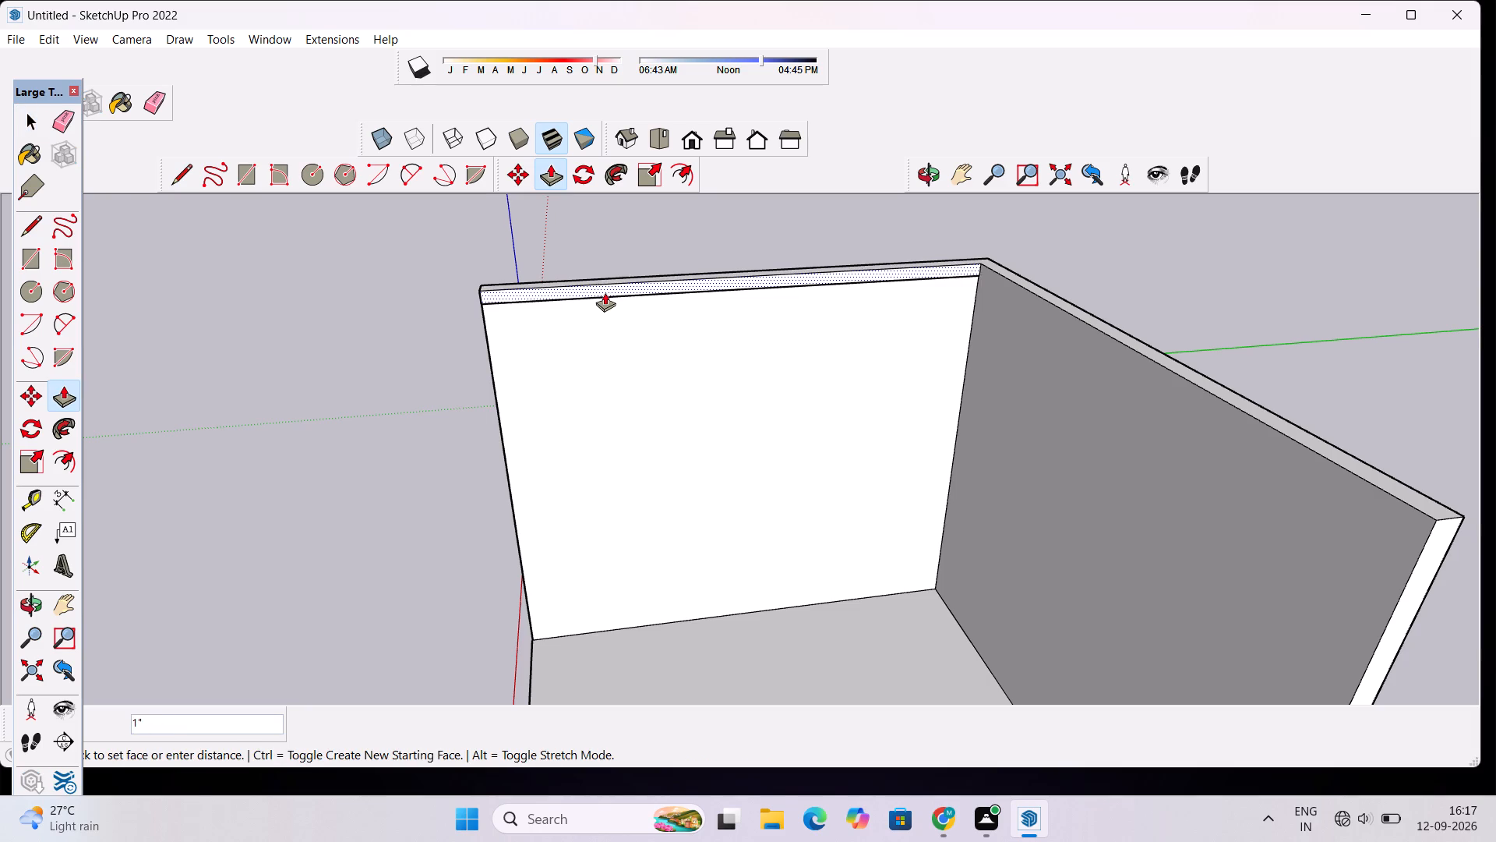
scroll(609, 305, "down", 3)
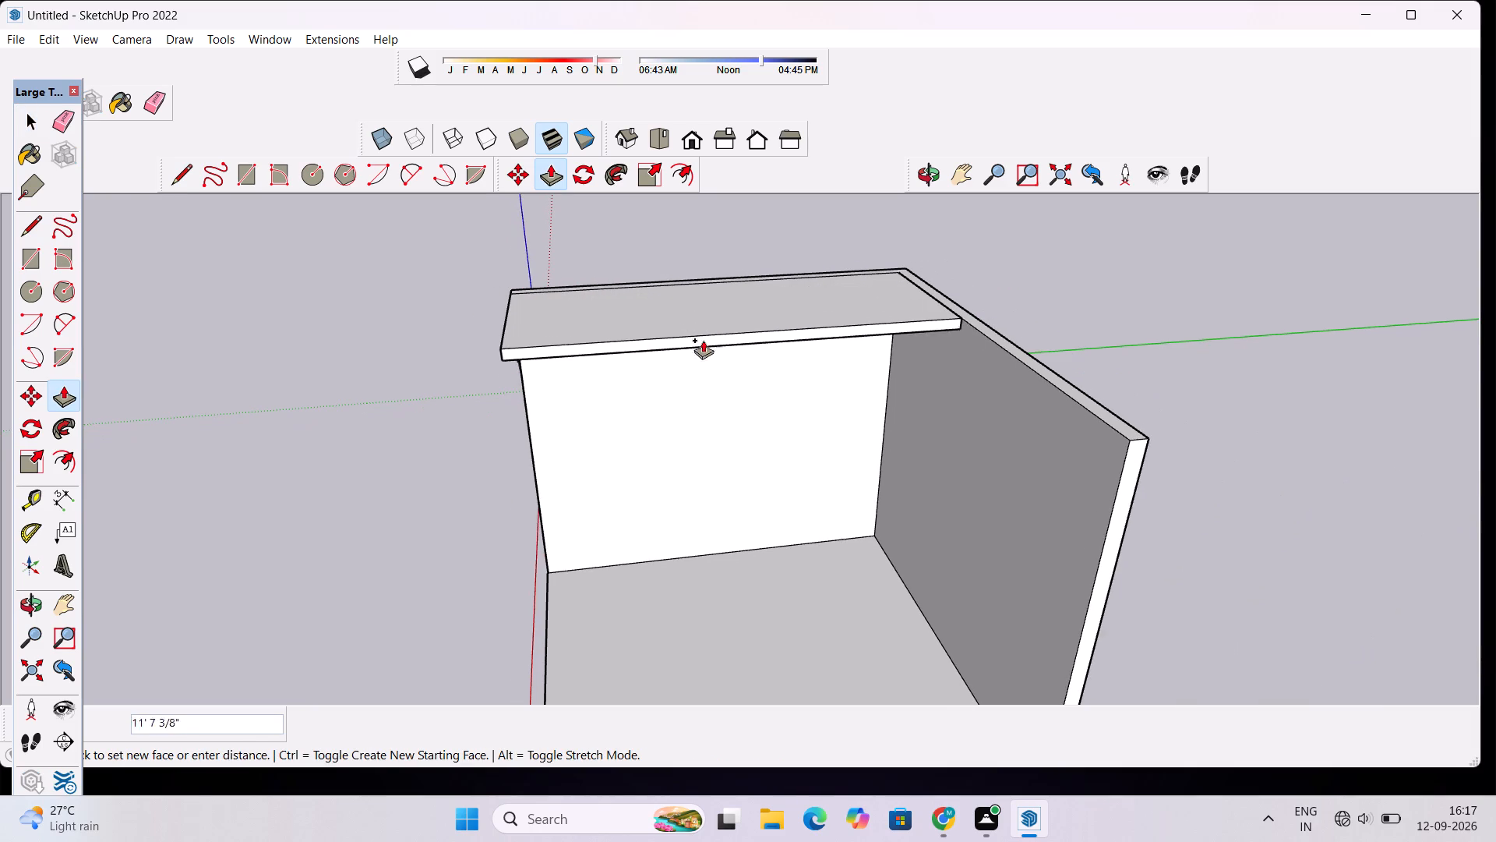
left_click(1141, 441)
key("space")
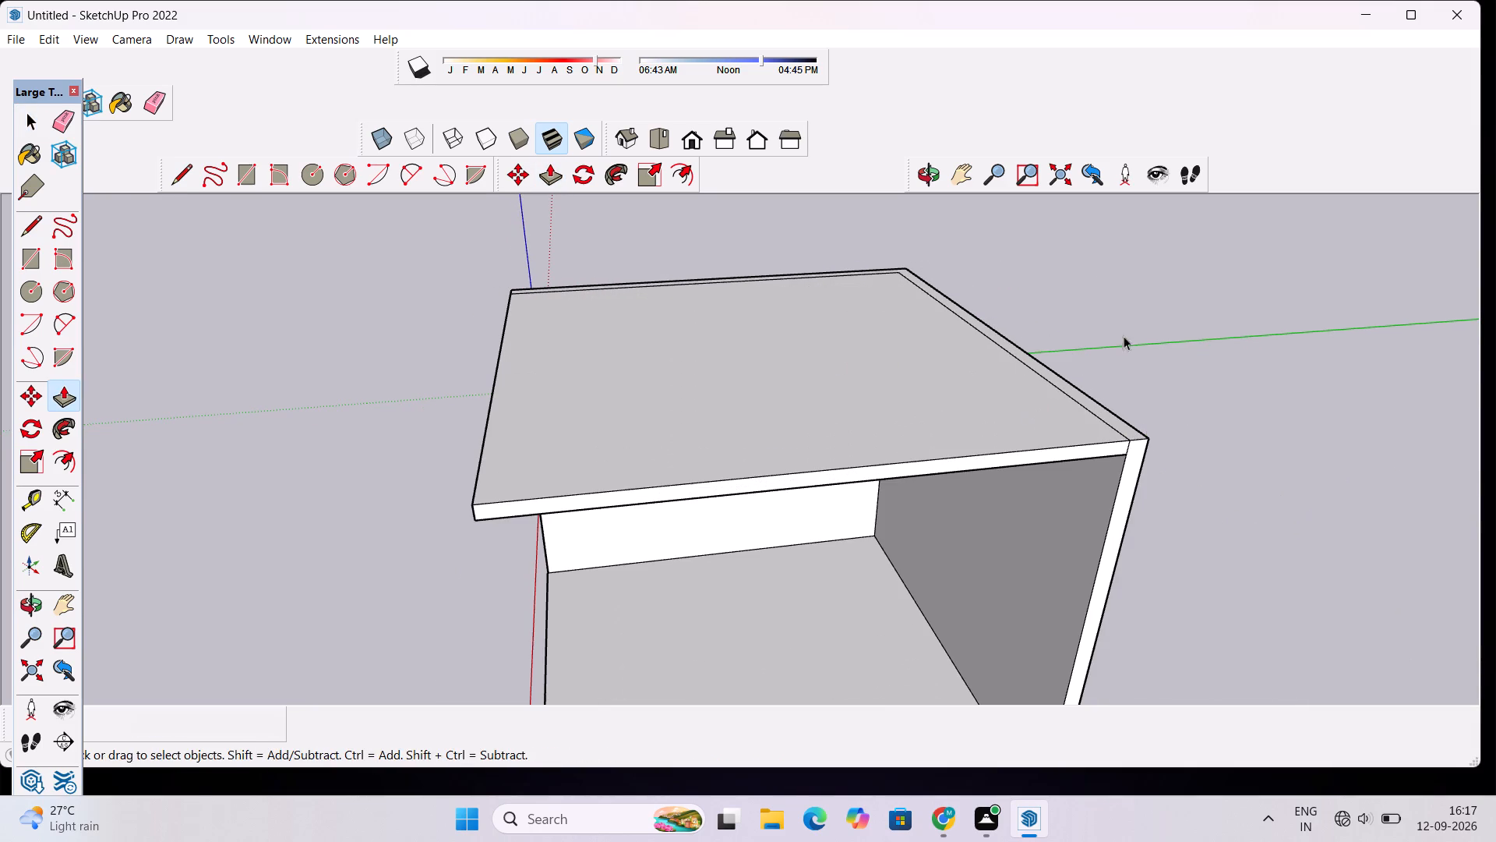
Examine the 9" roof slab and the open interior from below, the front and above.
left_click(930, 173)
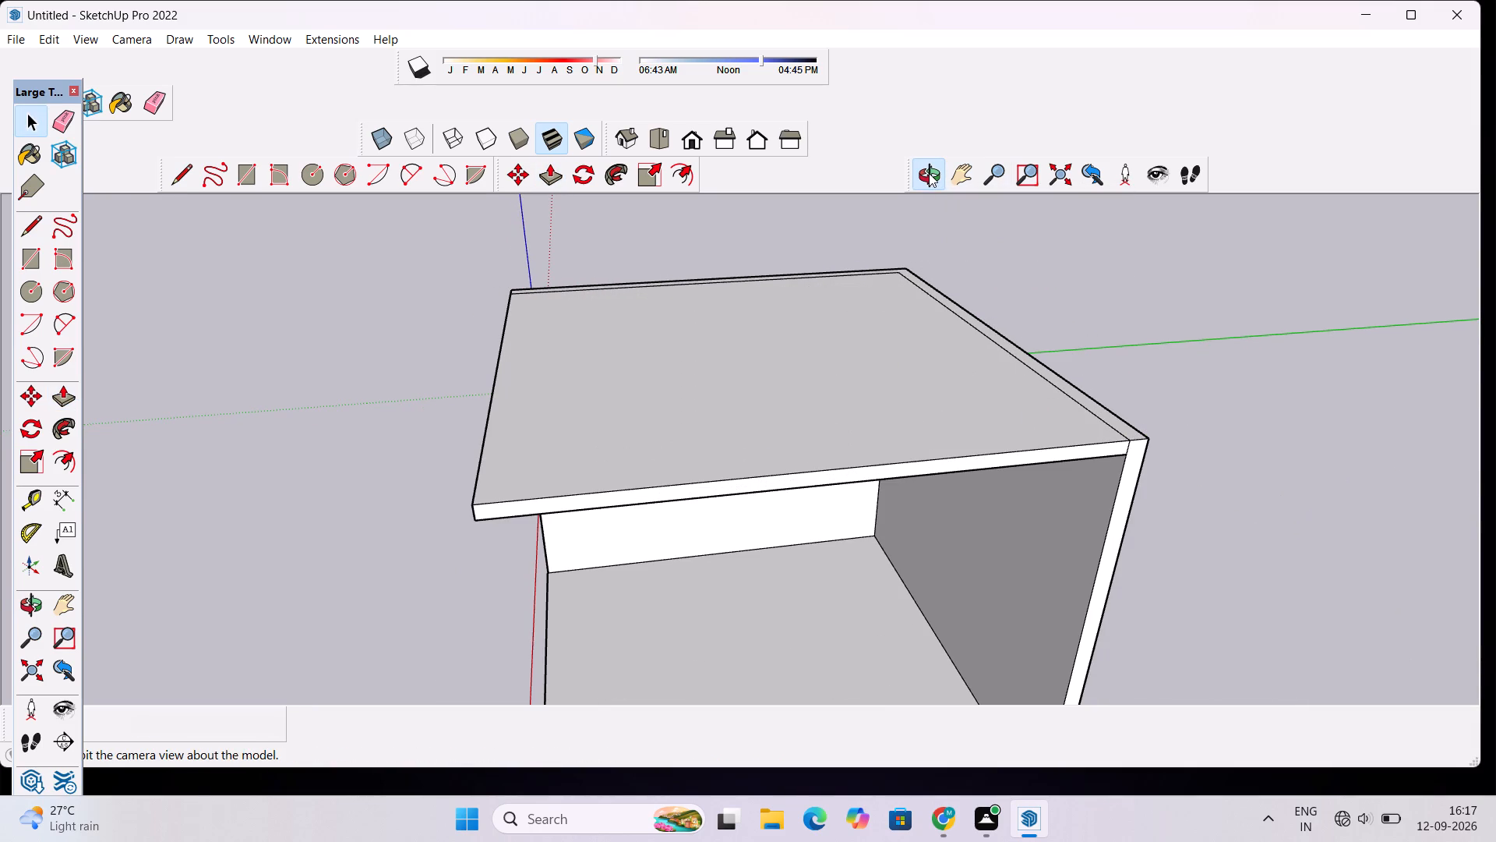
scroll(662, 274, "down", 5)
left_click_drag(443, 348, 739, 221)
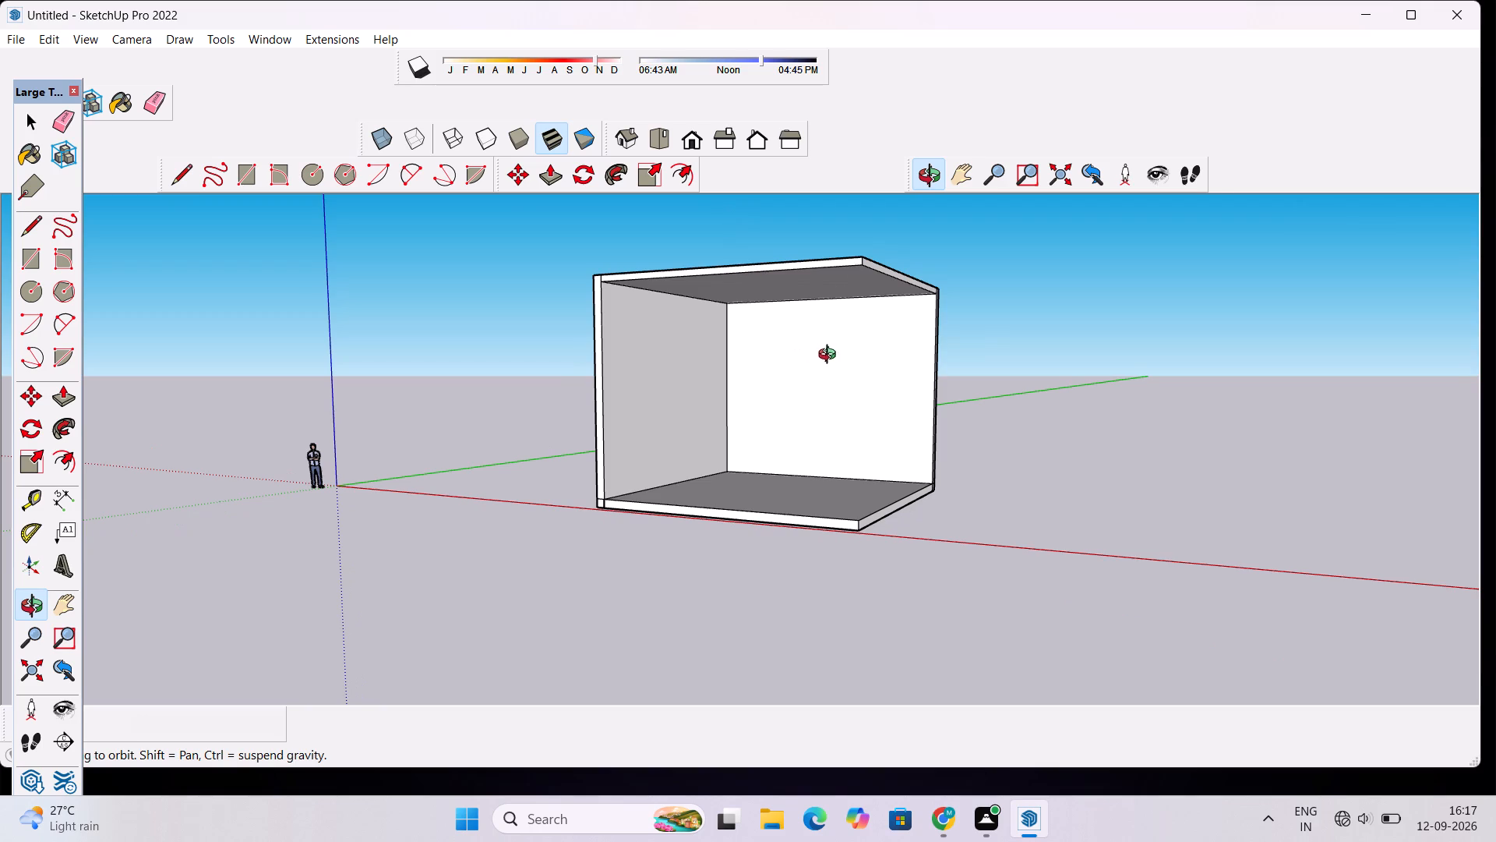
left_click_drag(830, 354, 755, 271)
scroll(767, 296, "up", 4)
left_click_drag(757, 345, 755, 354)
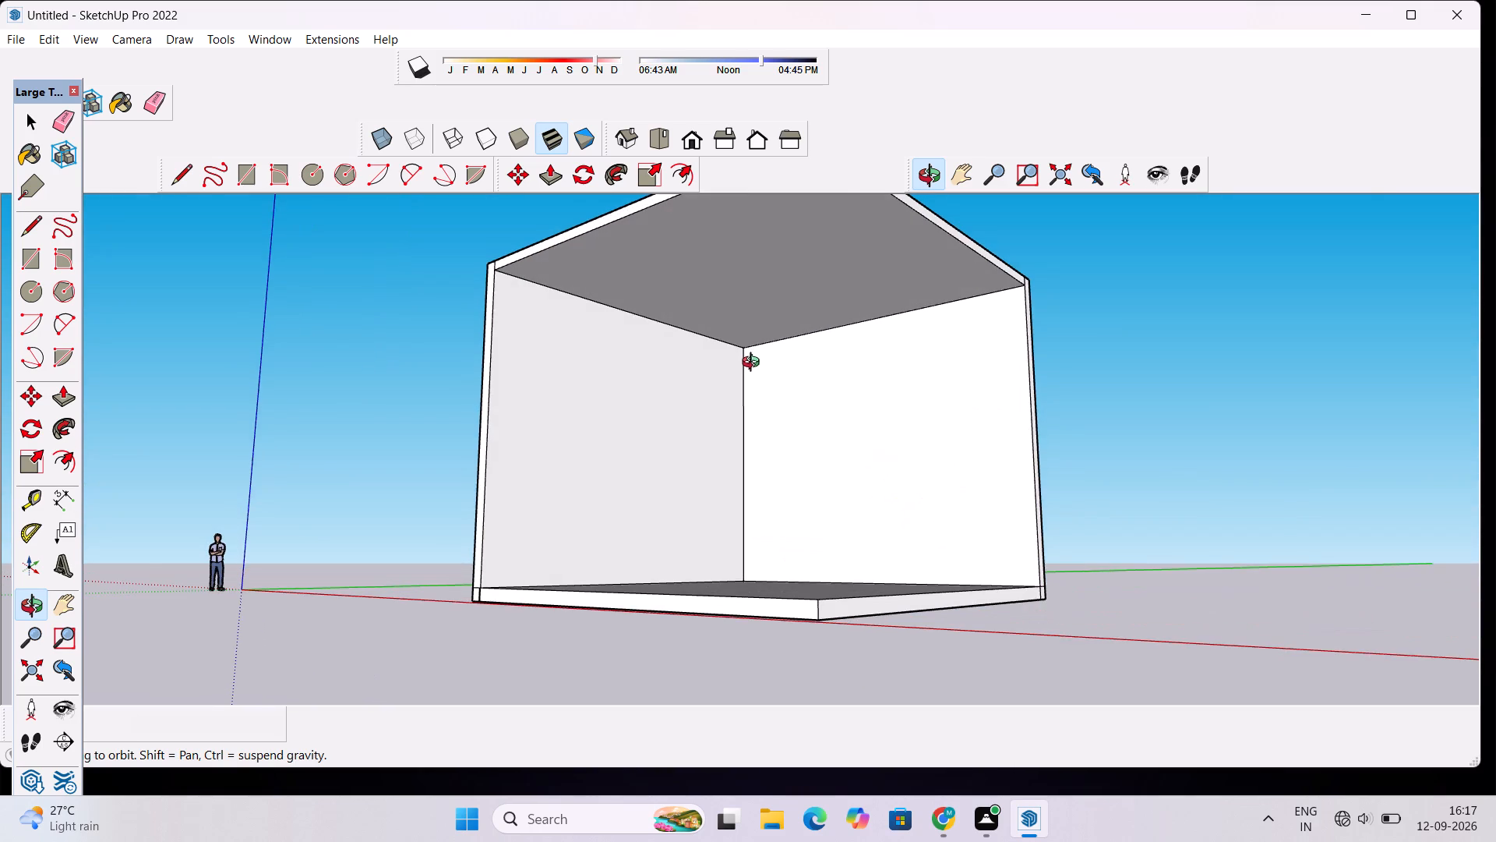
scroll(754, 361, "down", 1)
left_click_drag(756, 299, 763, 307)
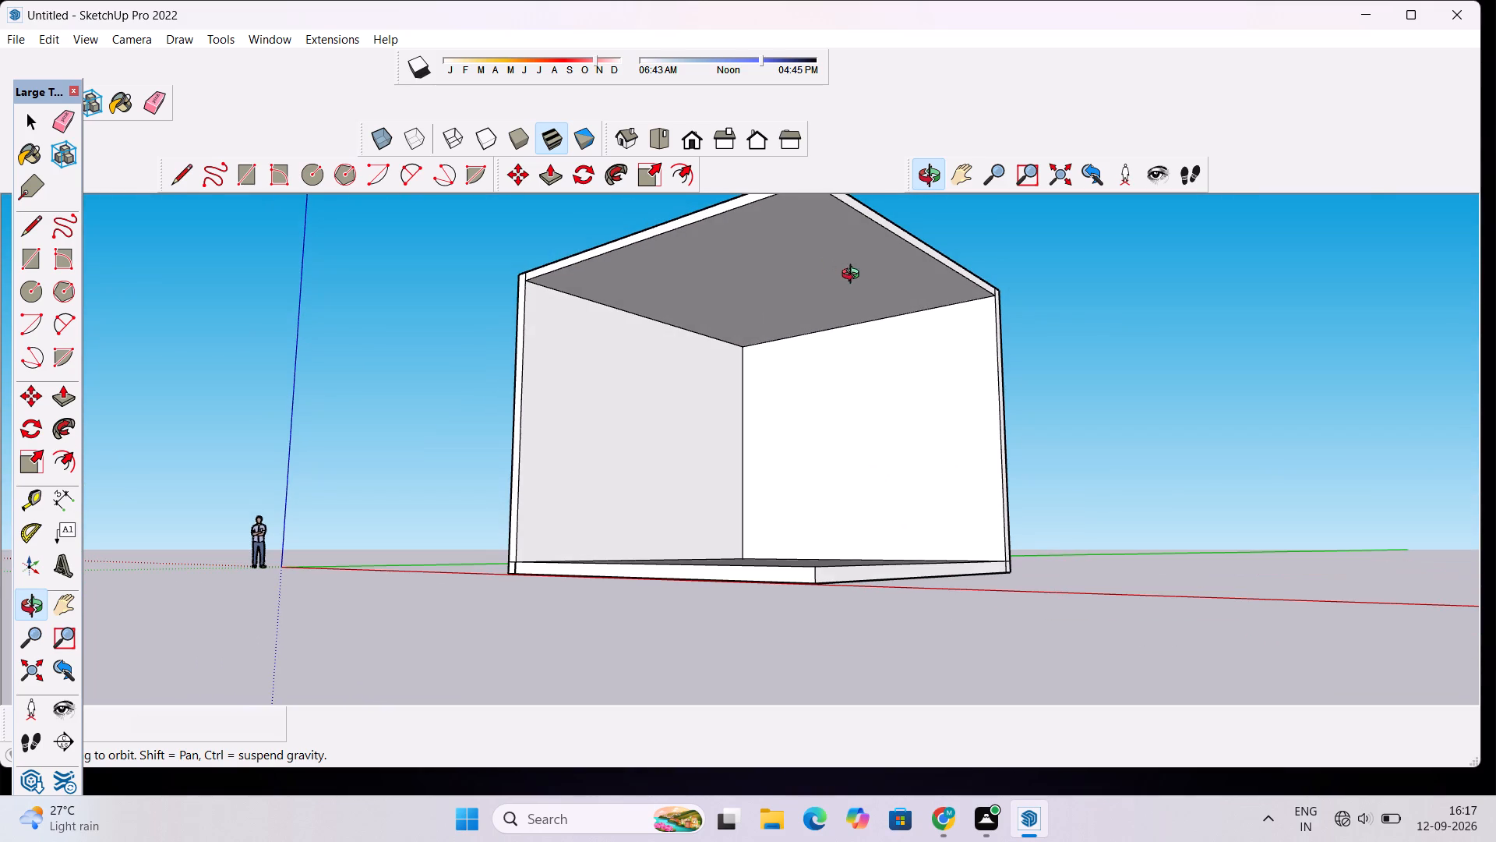
left_click_drag(887, 286, 961, 470)
left_click_drag(961, 470, 980, 454)
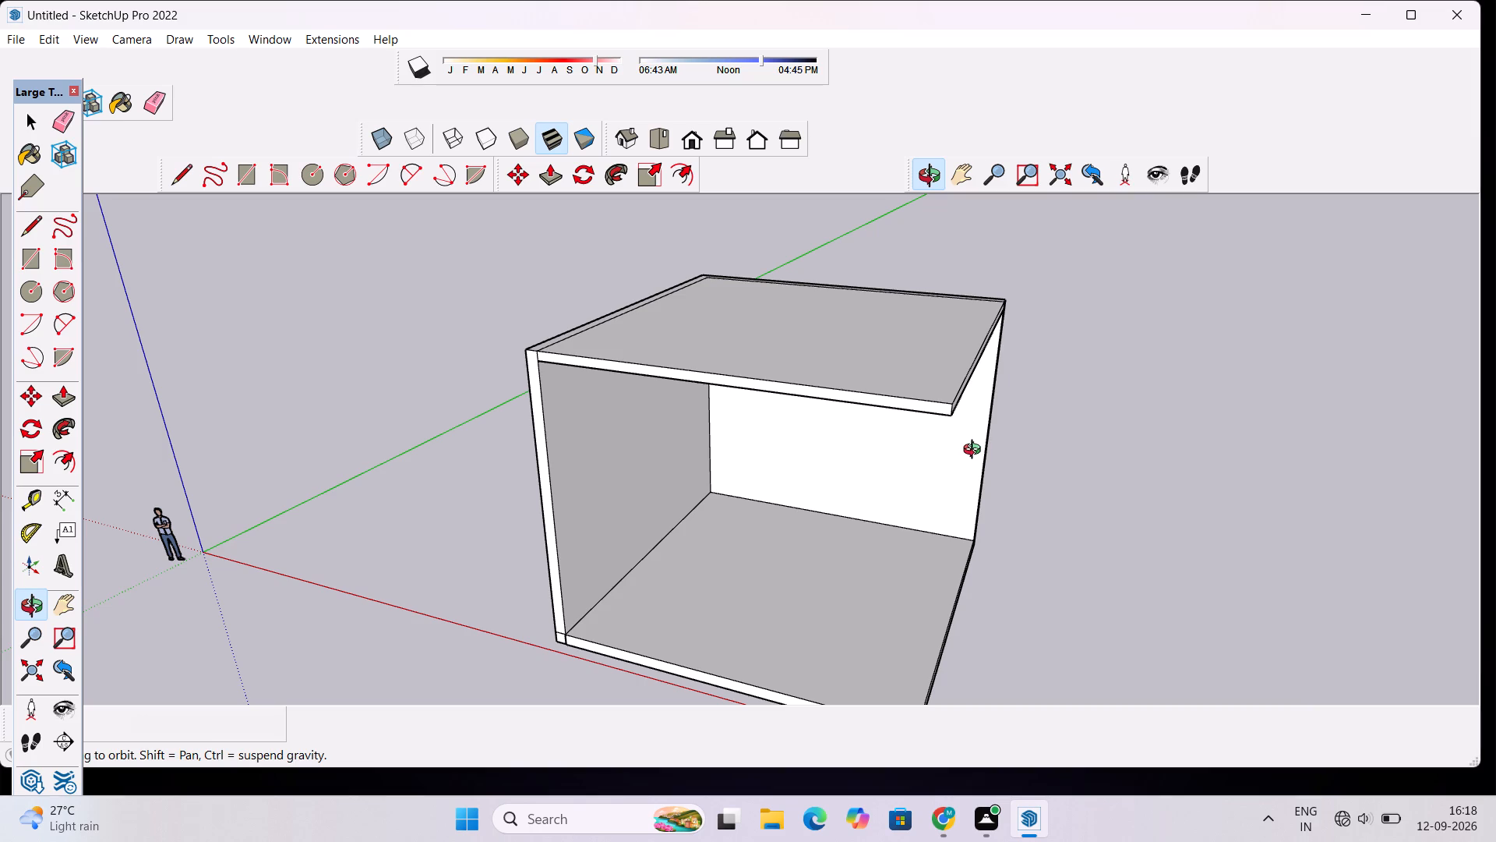
left_click(926, 184)
left_click_drag(926, 247, 933, 333)
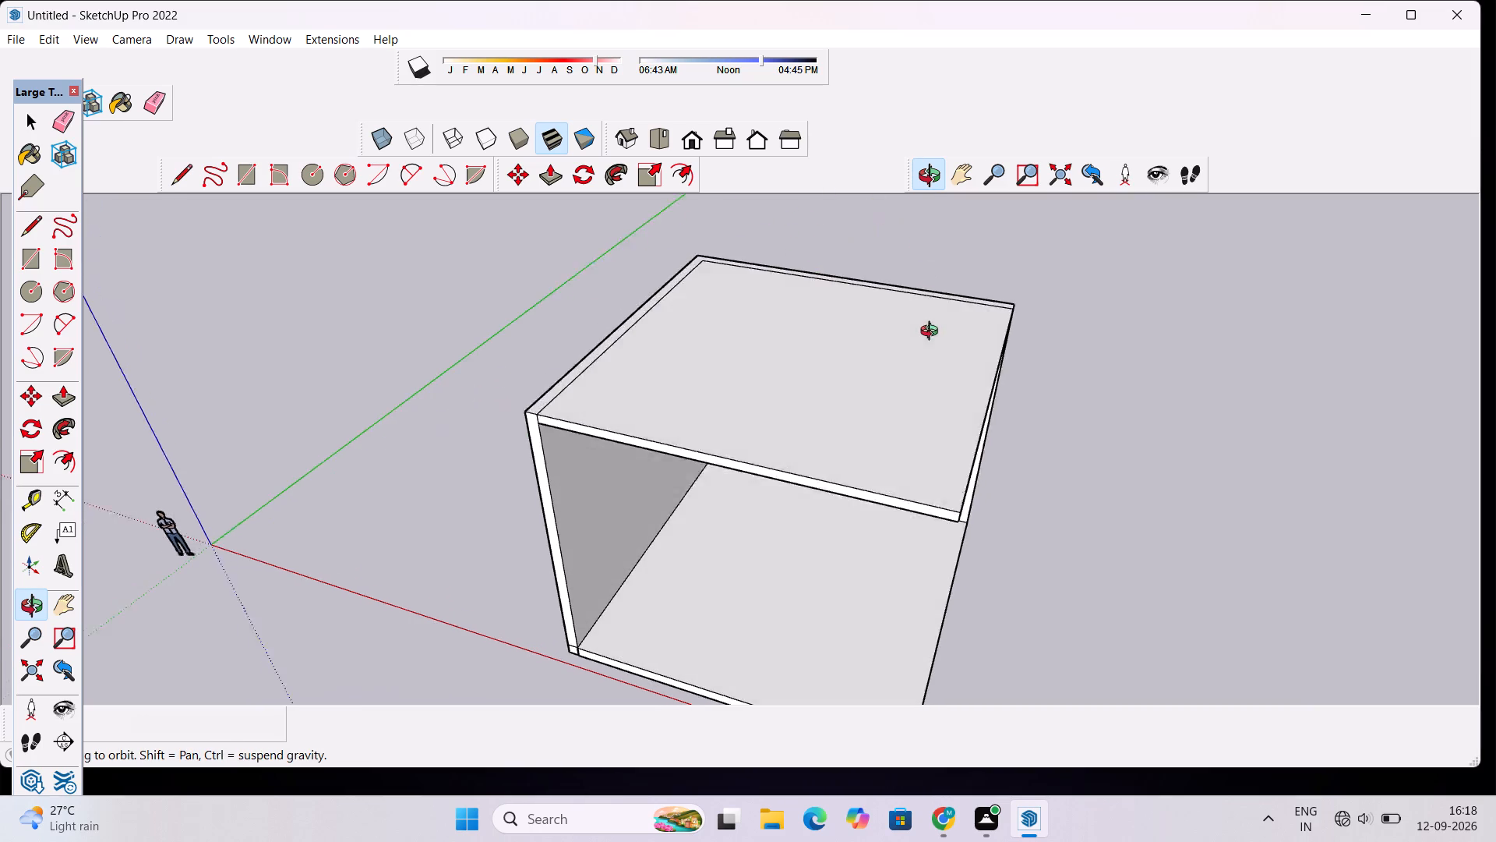
left_click_drag(933, 333, 925, 366)
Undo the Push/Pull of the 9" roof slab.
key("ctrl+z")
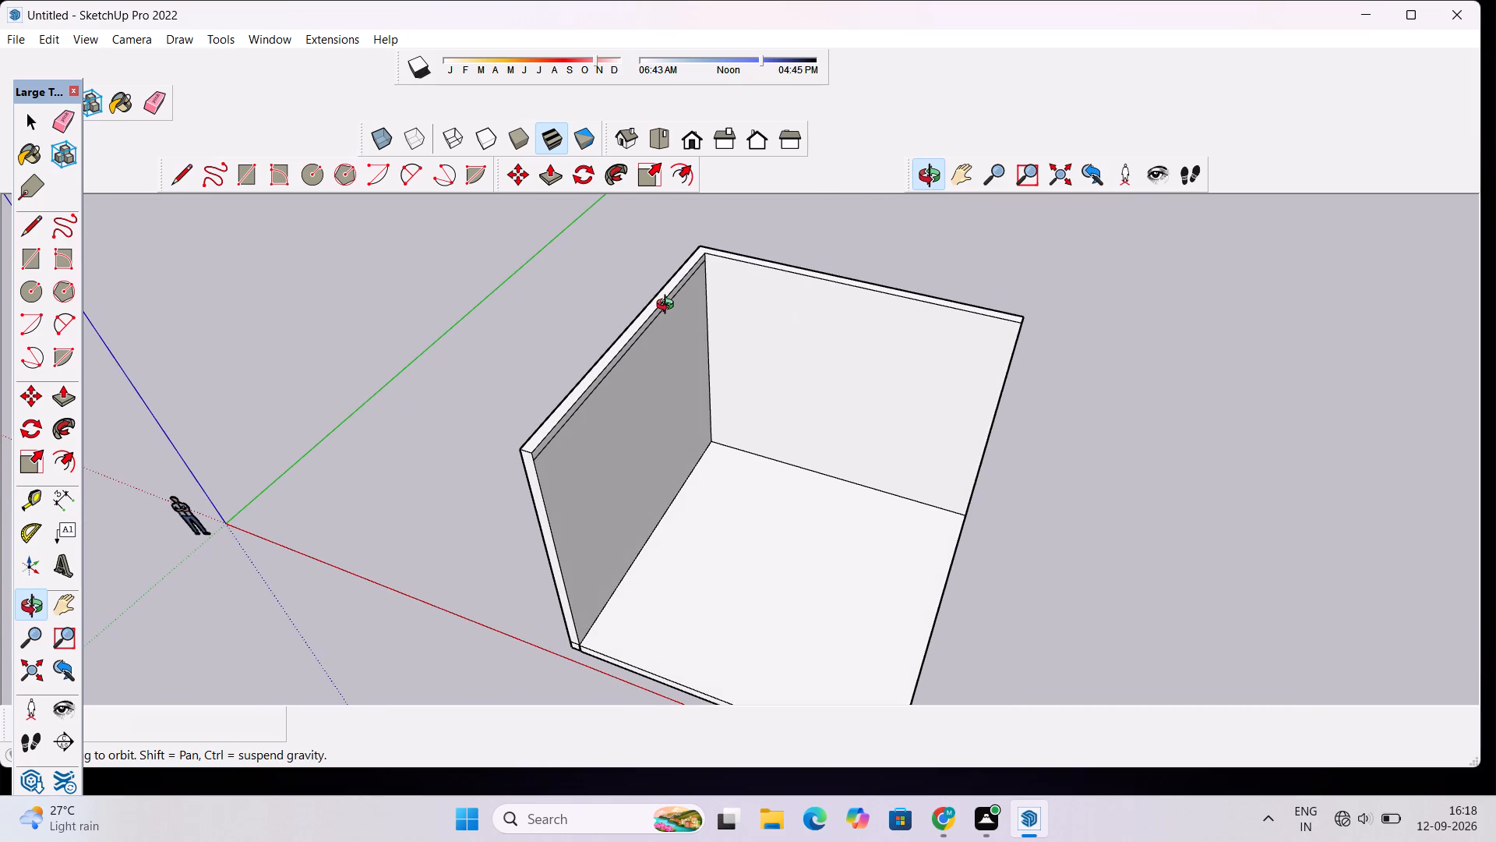
Copy the two walls' inner top edges about 51' along the red axis, clear of the room.
key("space")
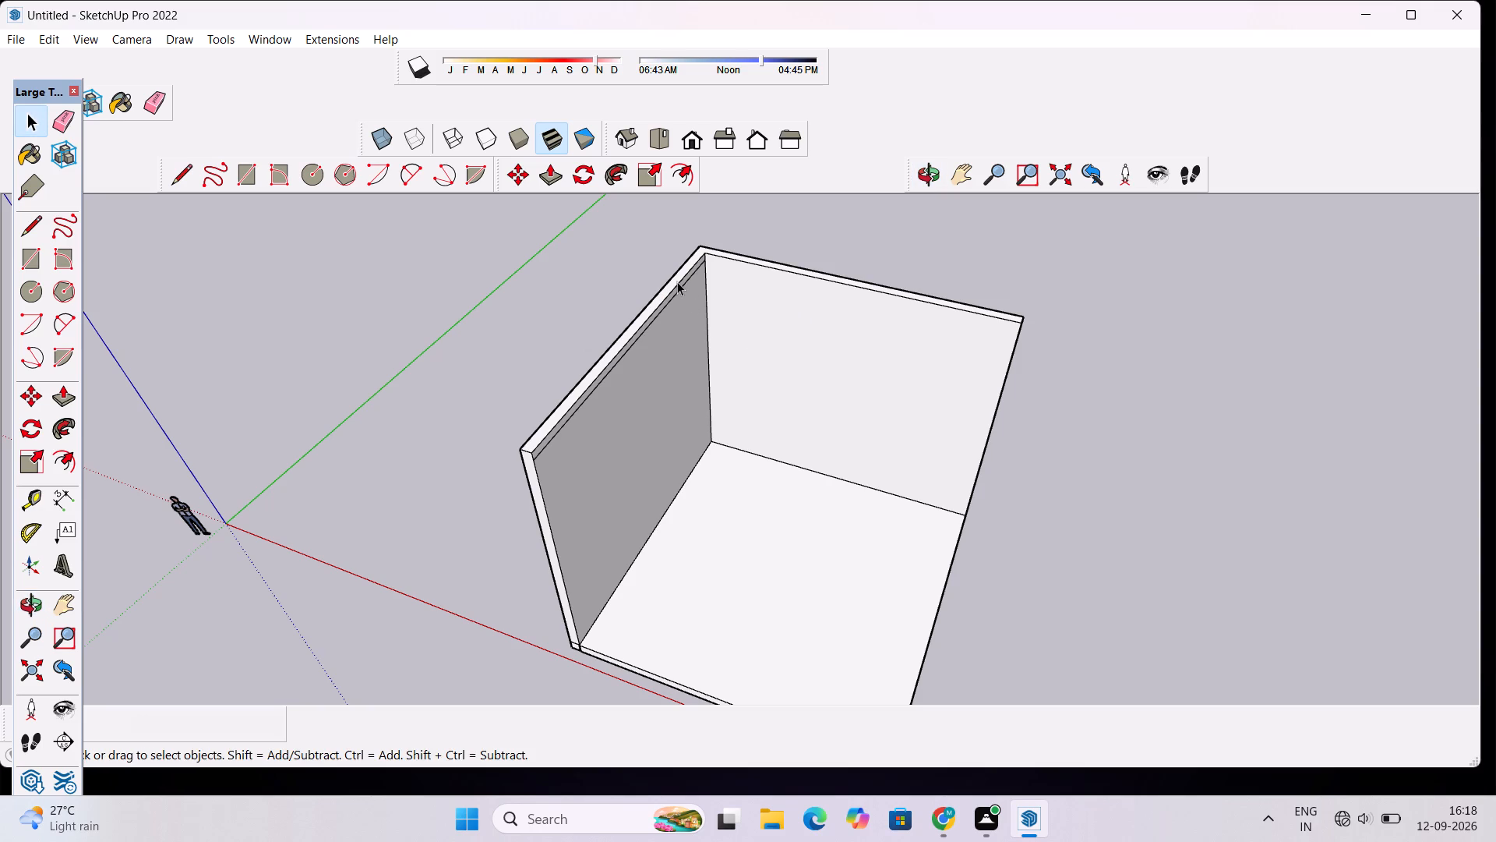
left_click(677, 281)
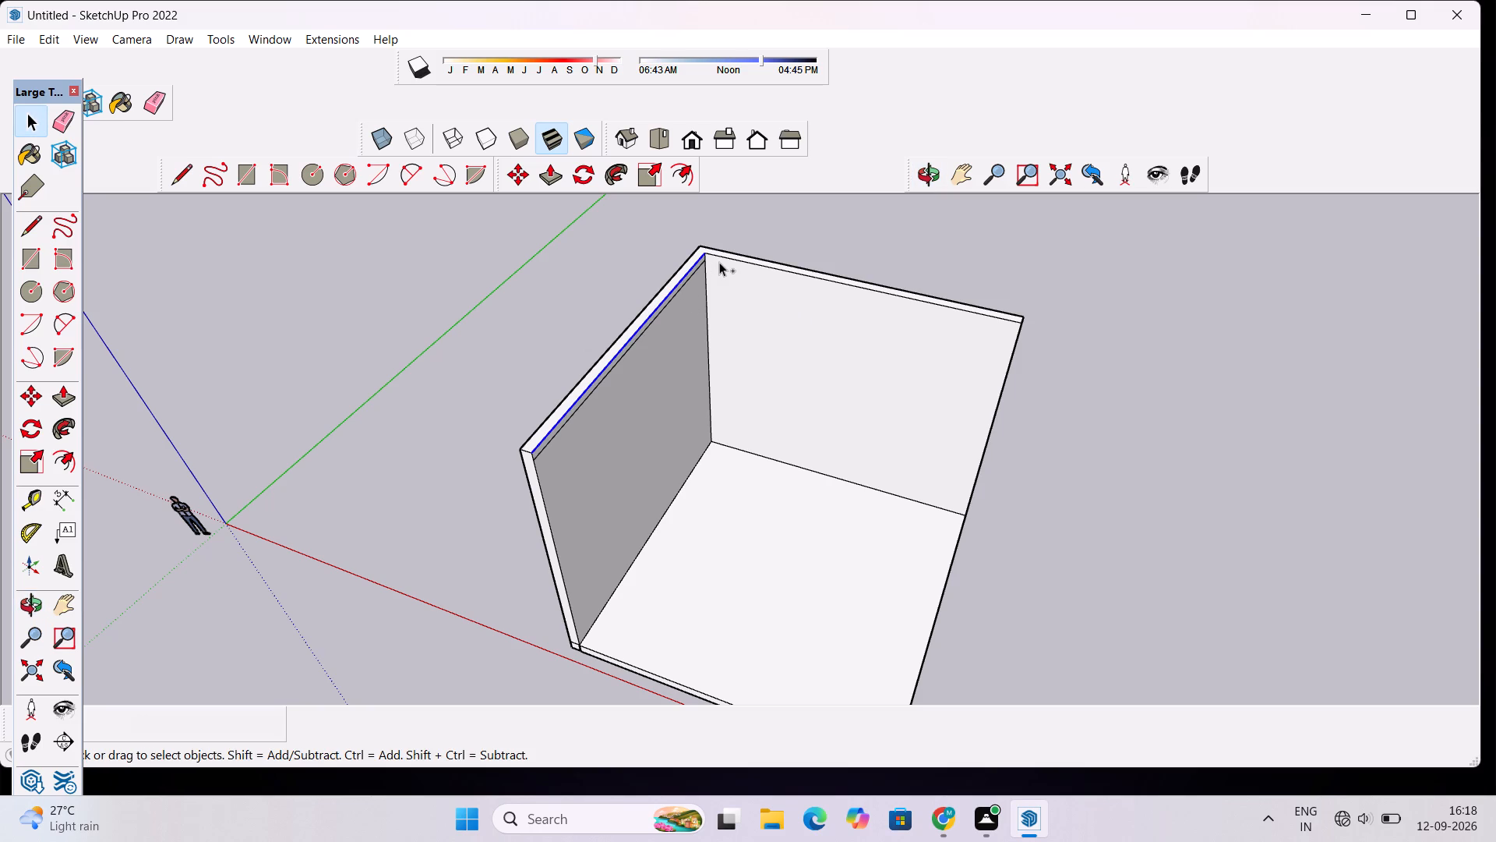
left_click(724, 256, "ctrl")
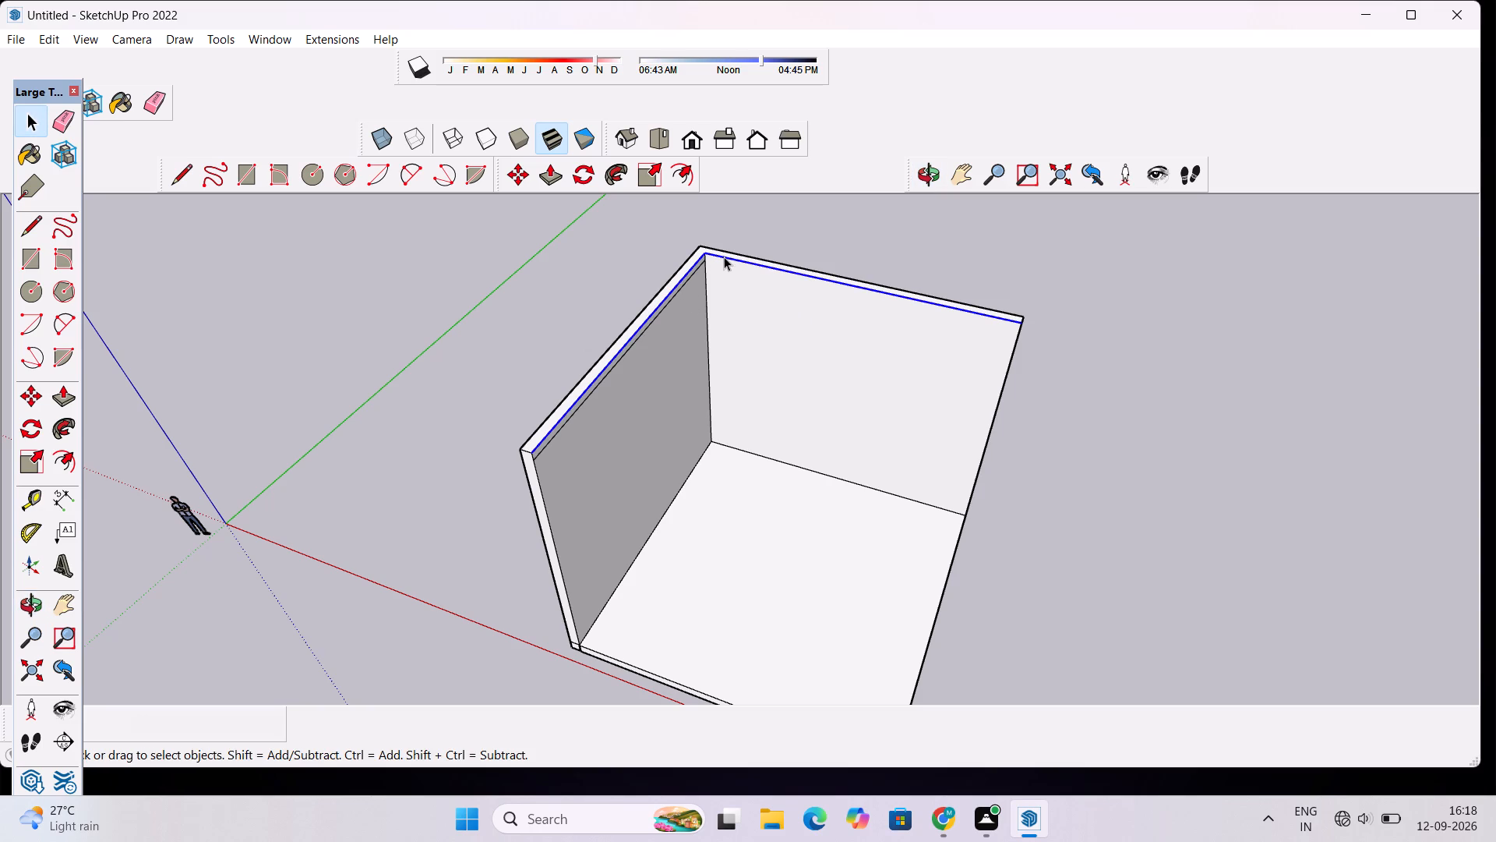
key("m")
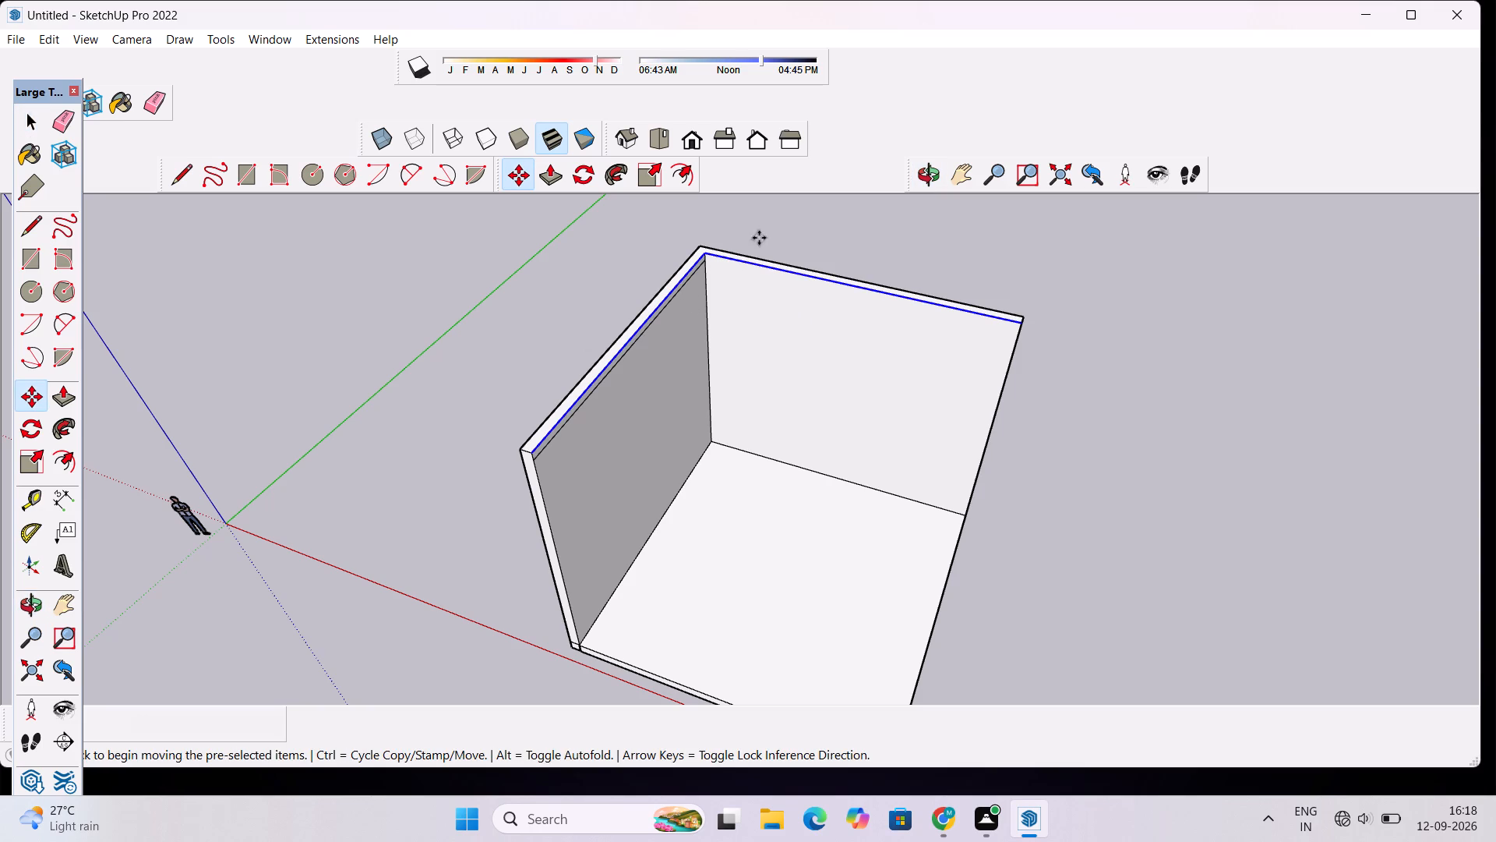
left_click(700, 258)
scroll(749, 264, "down", 9)
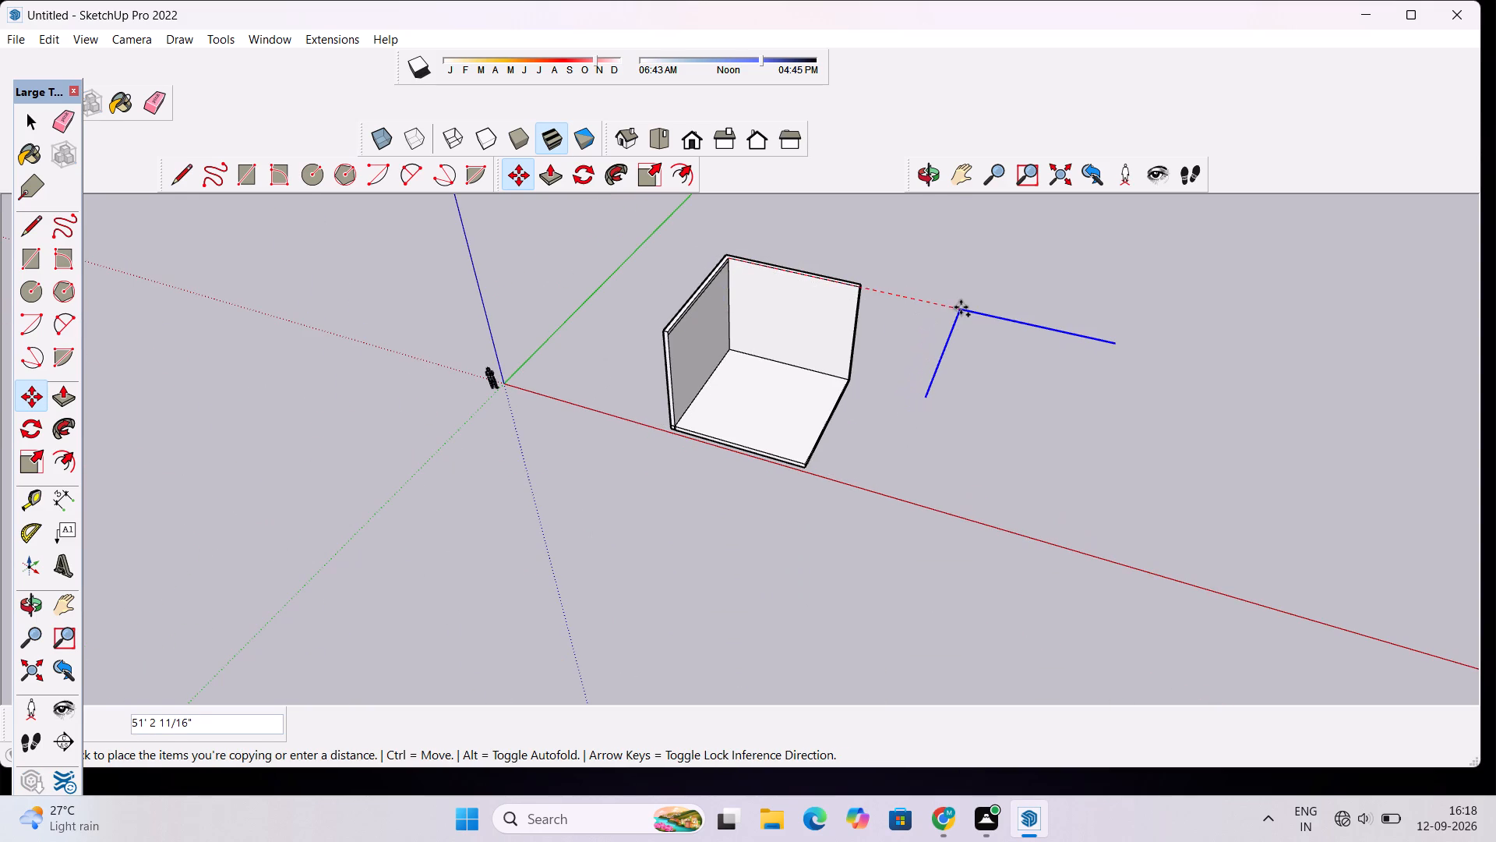
left_click(961, 307)
Draw two lines of about 30' each to close the copied L-shaped edges into a rectangular face.
scroll(969, 341, "up", 1)
key("l")
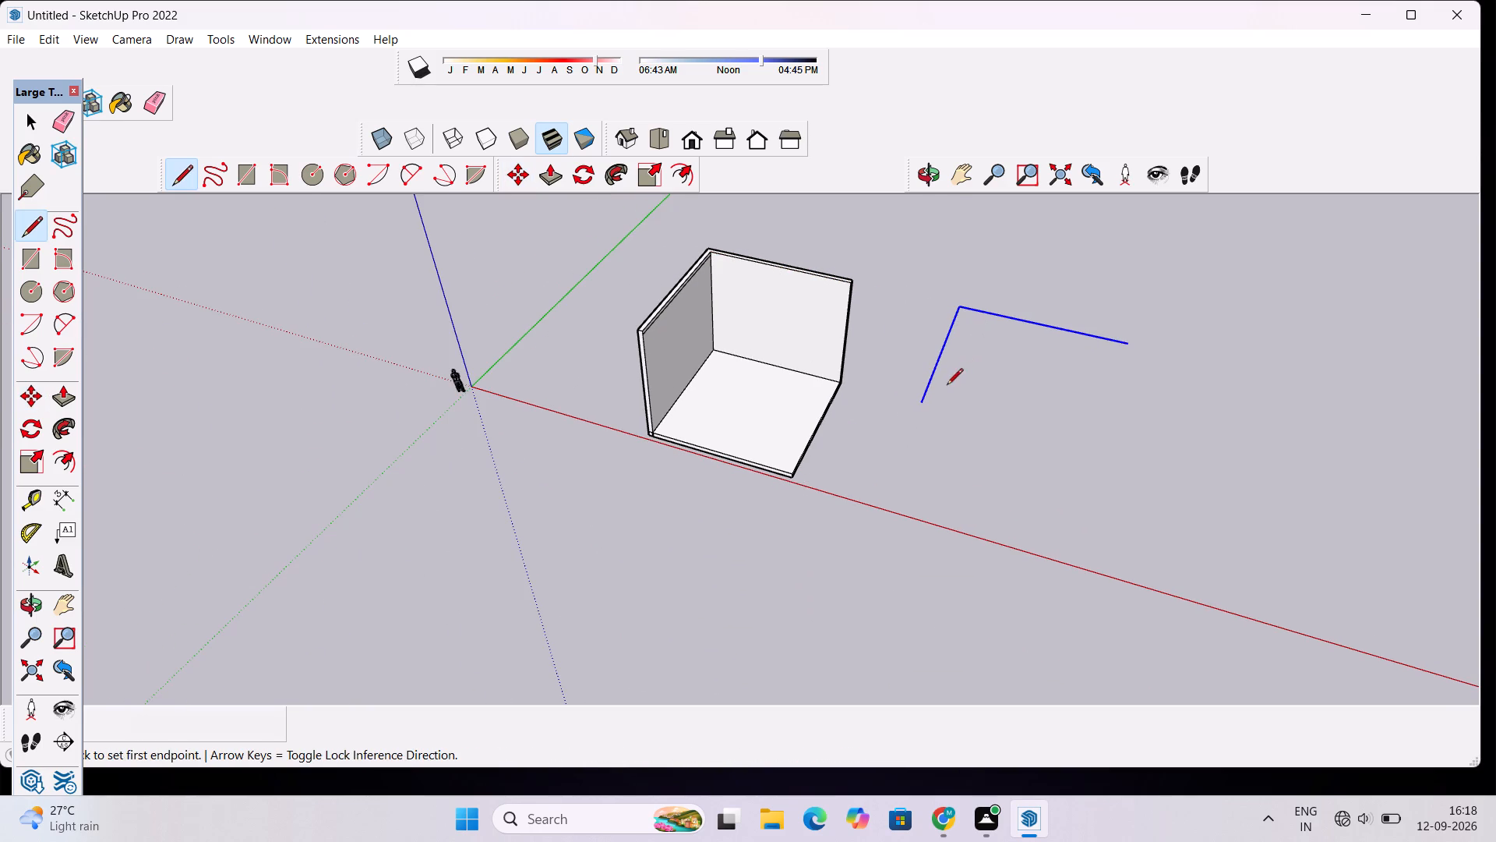
left_click(920, 403)
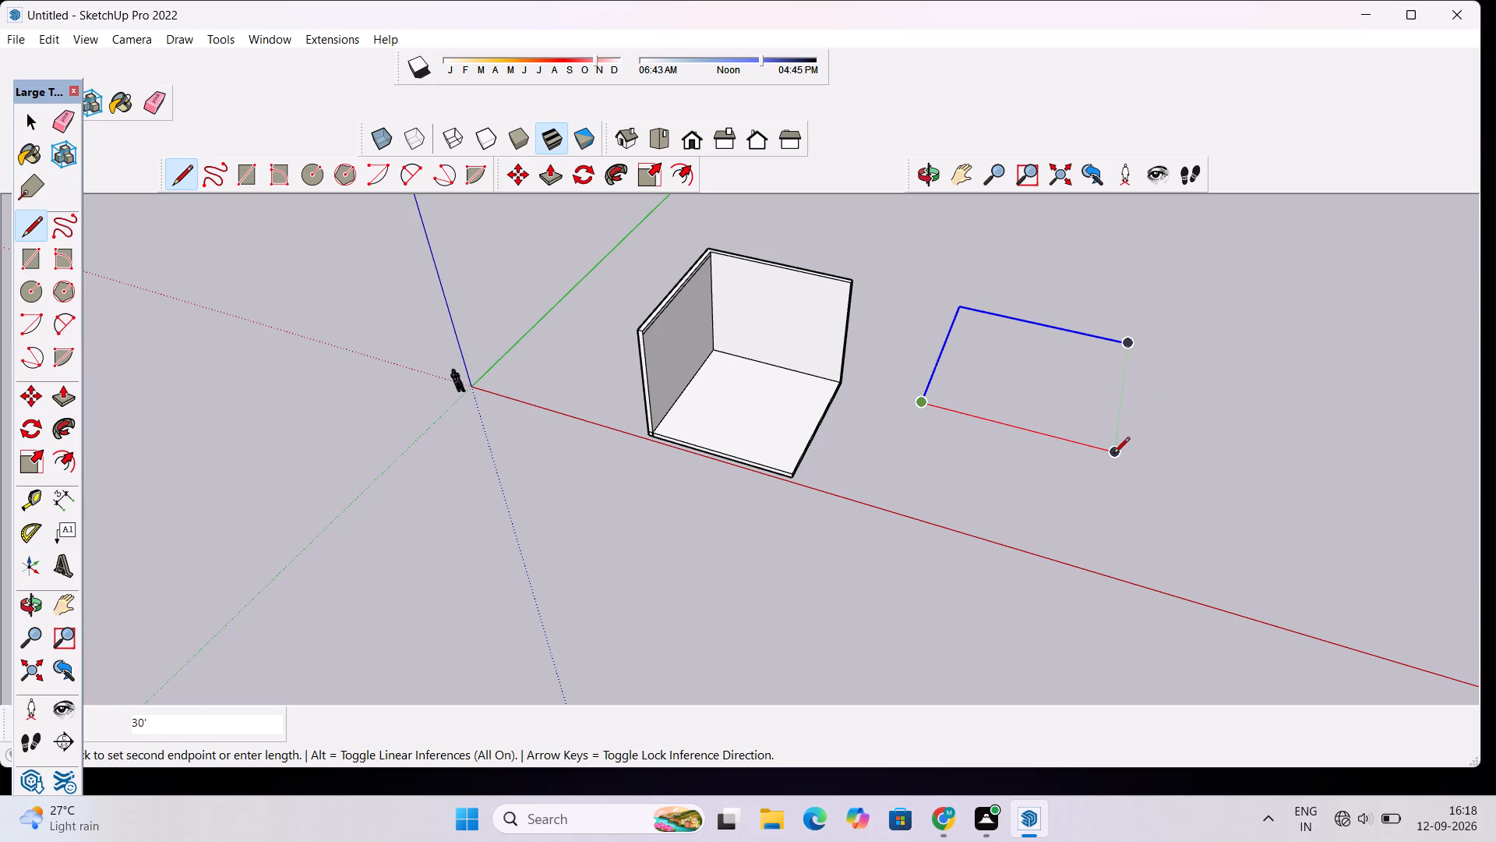
left_click(1114, 457)
left_click(1127, 343)
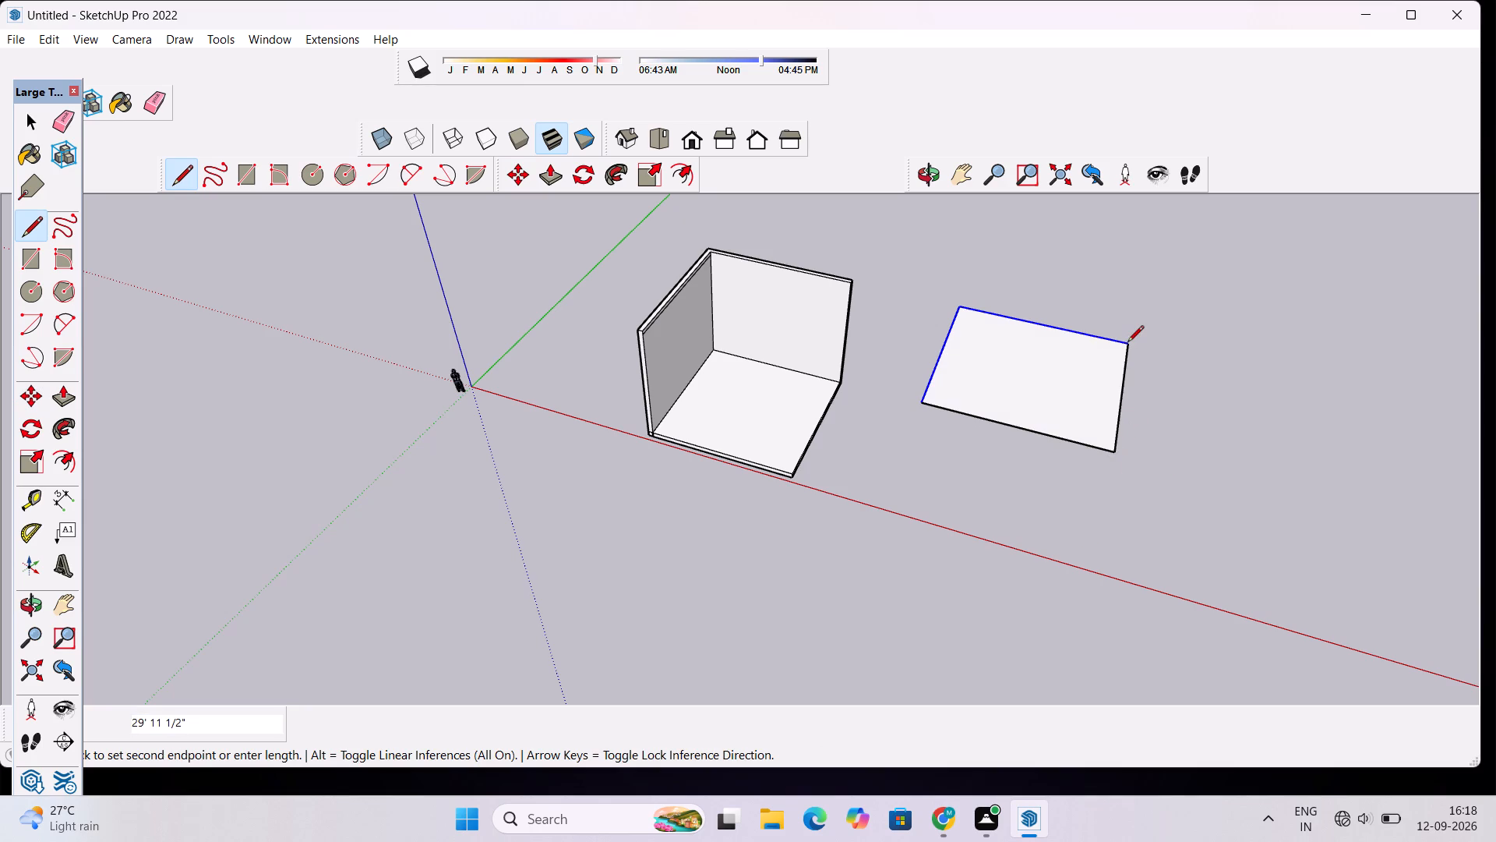
key("space")
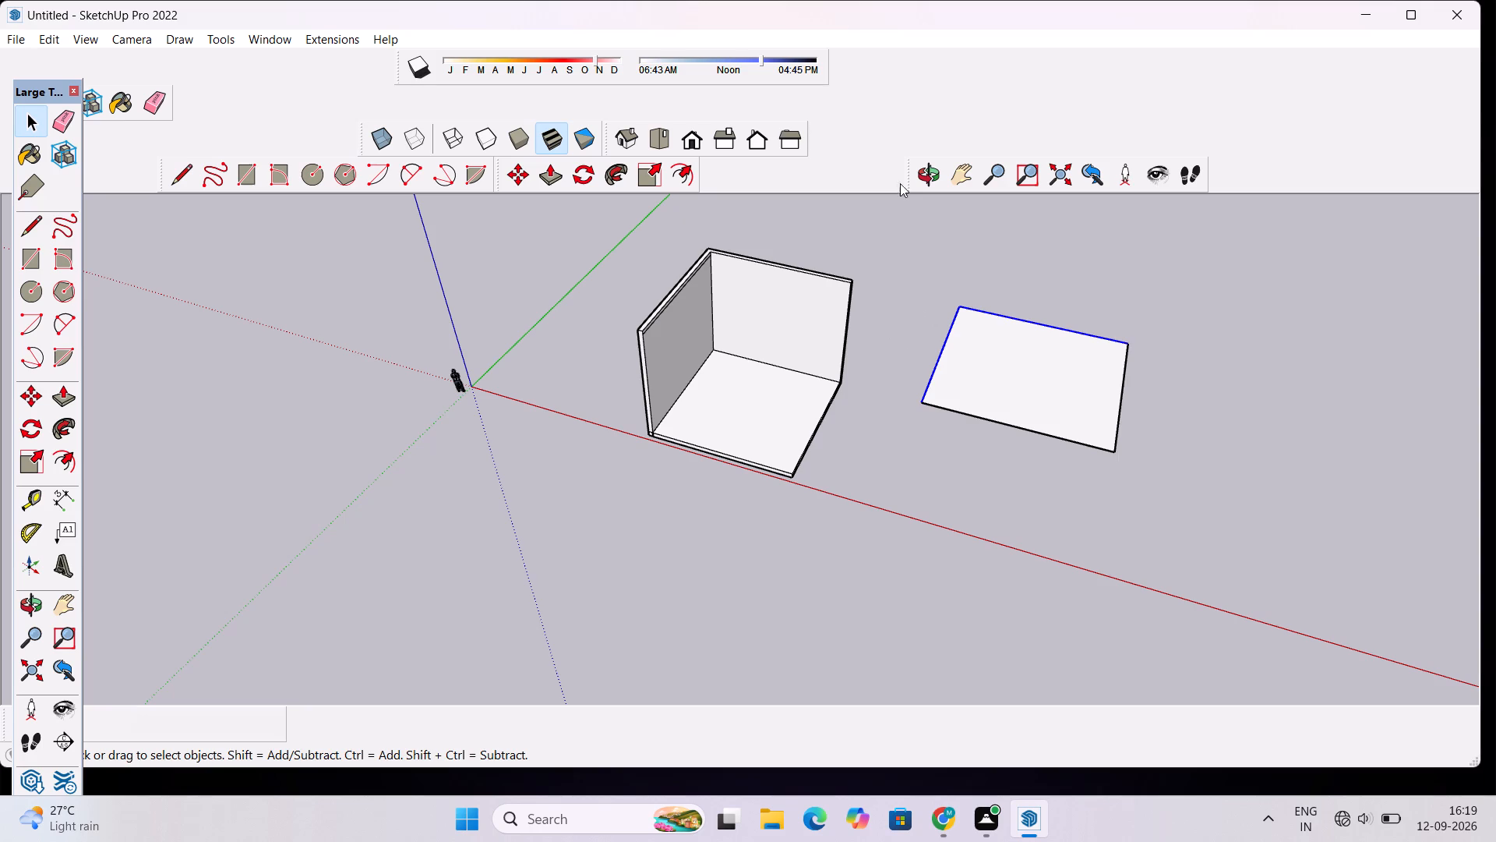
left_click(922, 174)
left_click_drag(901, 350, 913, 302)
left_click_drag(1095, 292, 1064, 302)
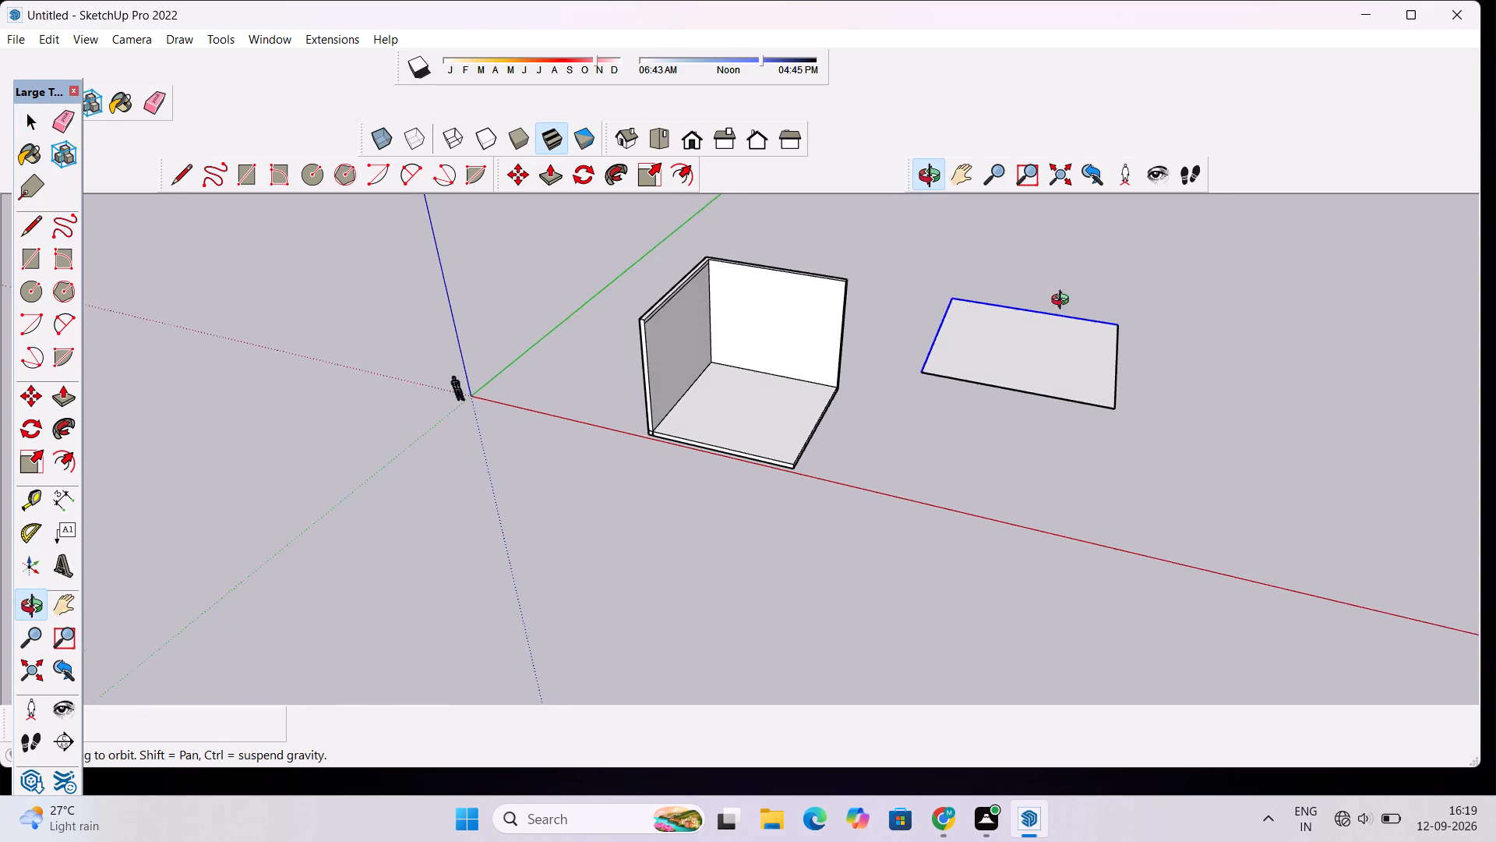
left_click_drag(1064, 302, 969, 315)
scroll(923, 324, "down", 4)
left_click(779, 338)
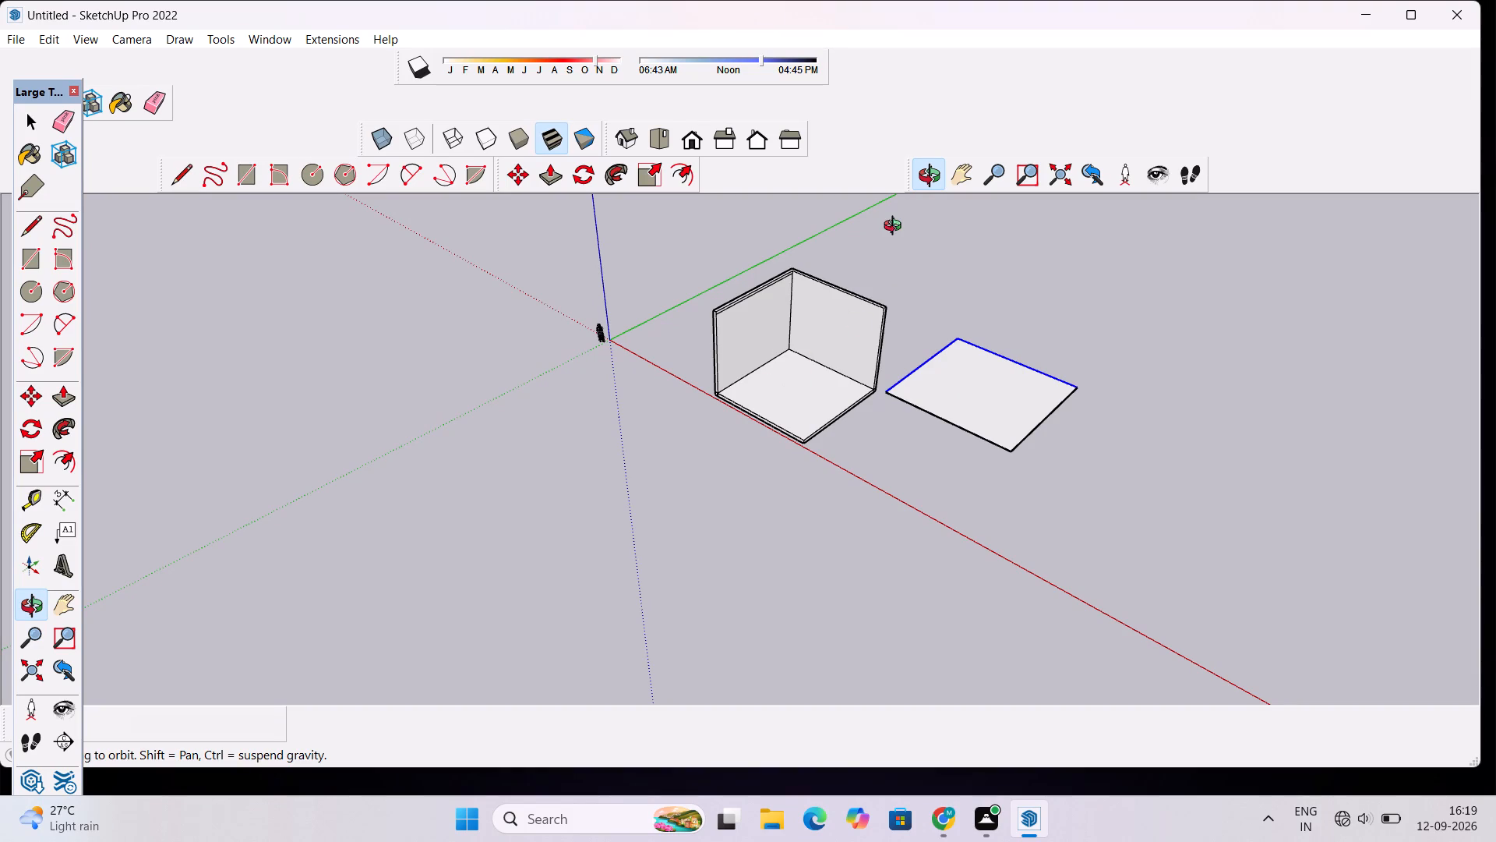
Examine the open room's walls and floor and the separate rectangular roof face from several angles.
scroll(810, 278, "up", 8)
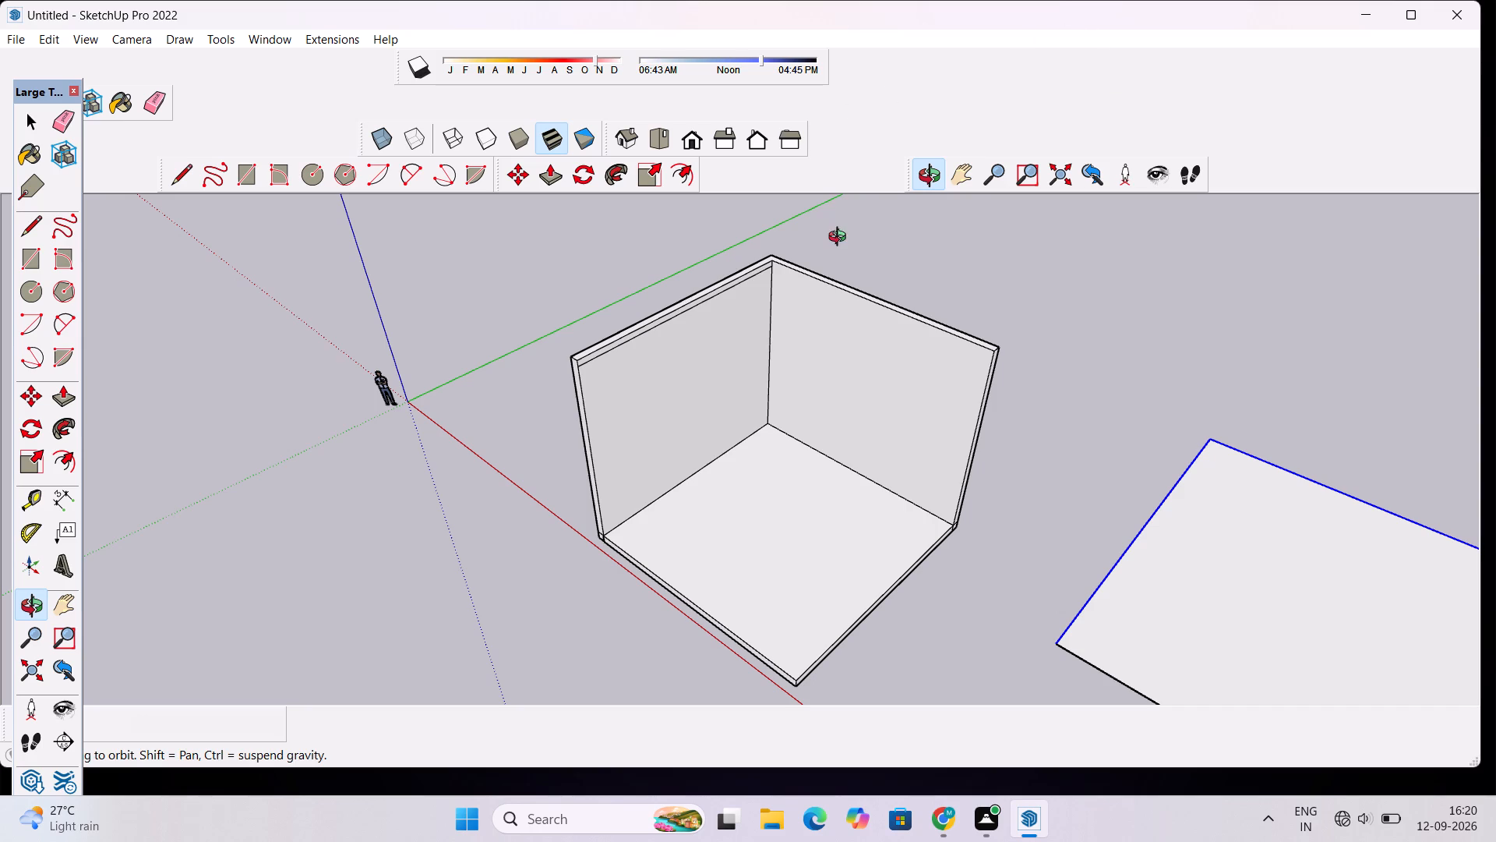
scroll(678, 317, "up", 7)
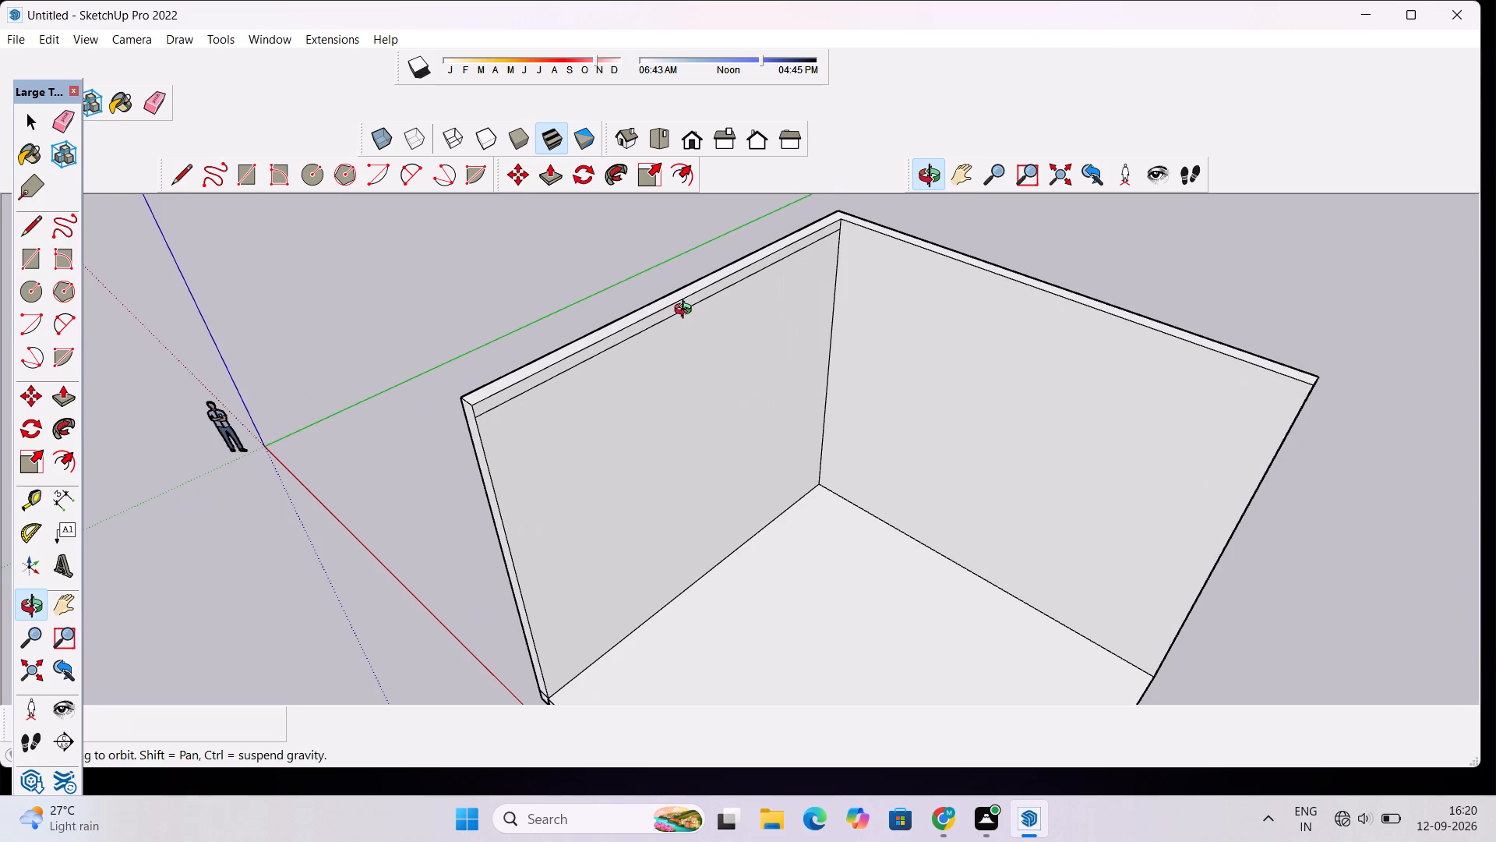
scroll(686, 311, "up", 1)
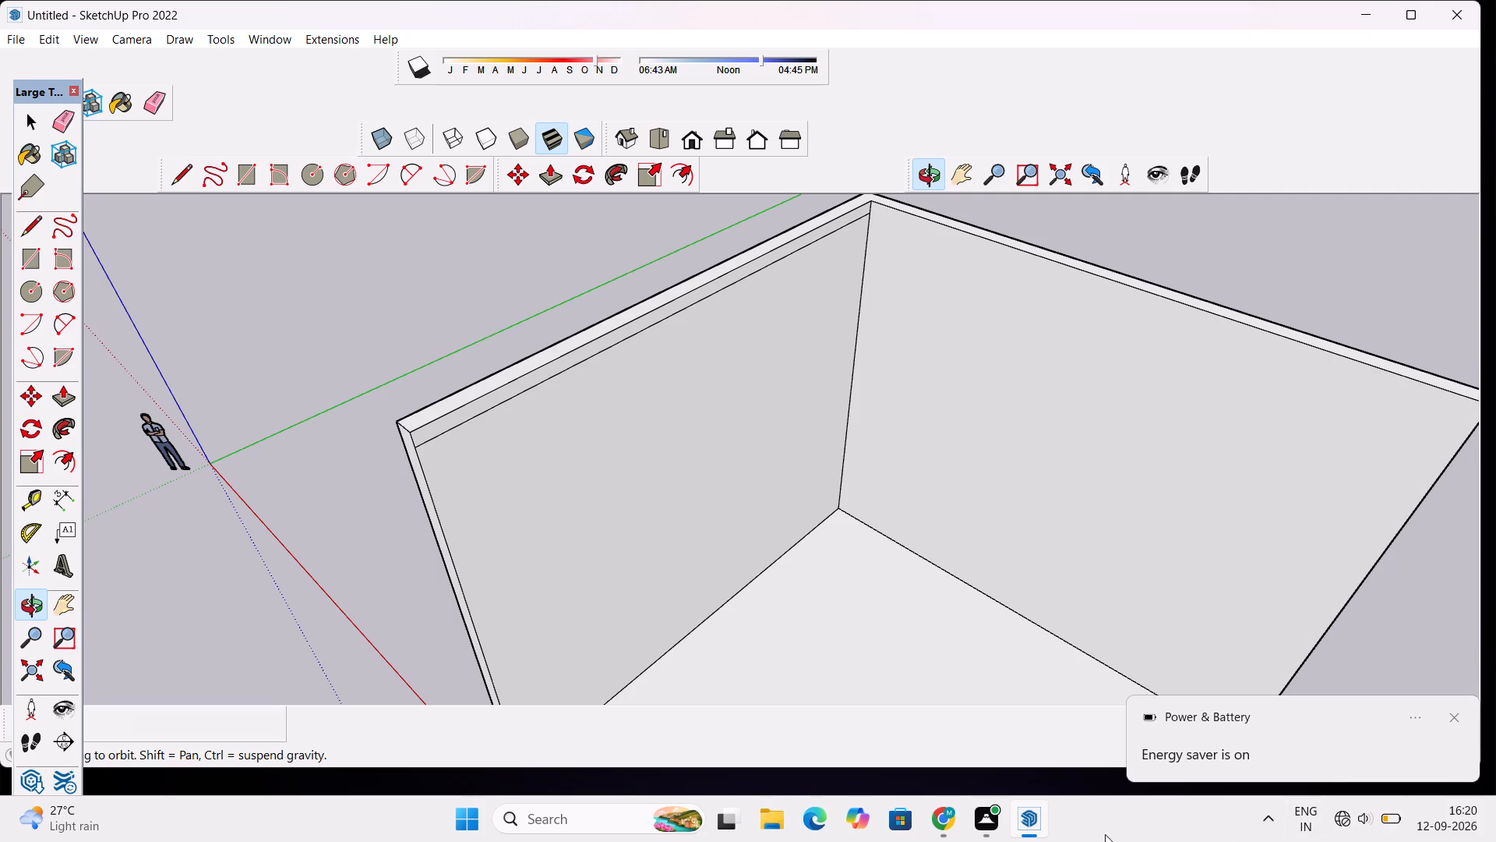
scroll(983, 755, "down", 1)
scroll(894, 618, "down", 9)
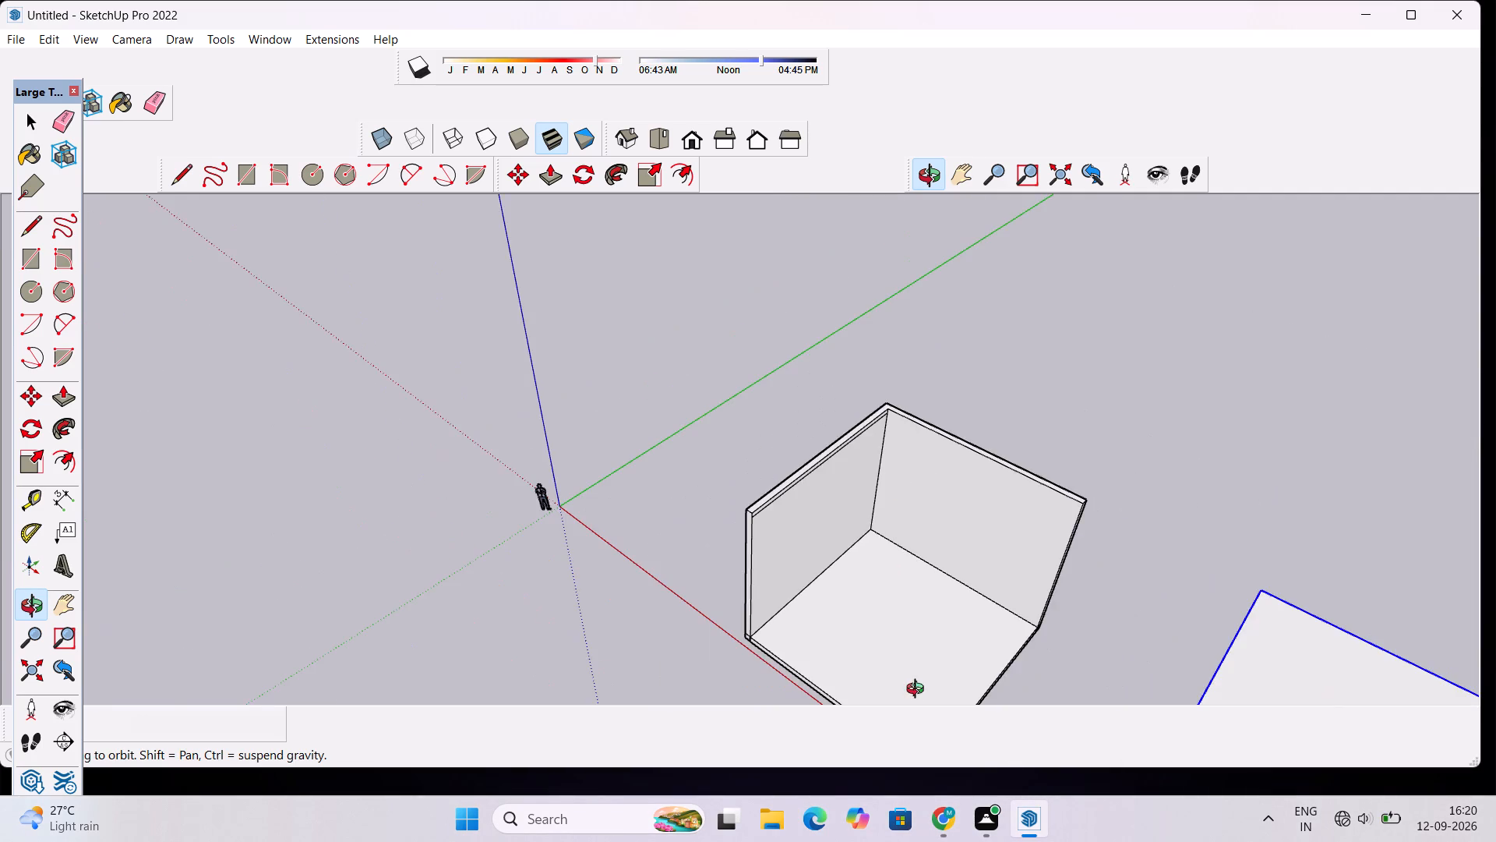
left_click_drag(906, 653, 902, 560)
scroll(901, 508, "down", 6)
scroll(894, 574, "up", 5)
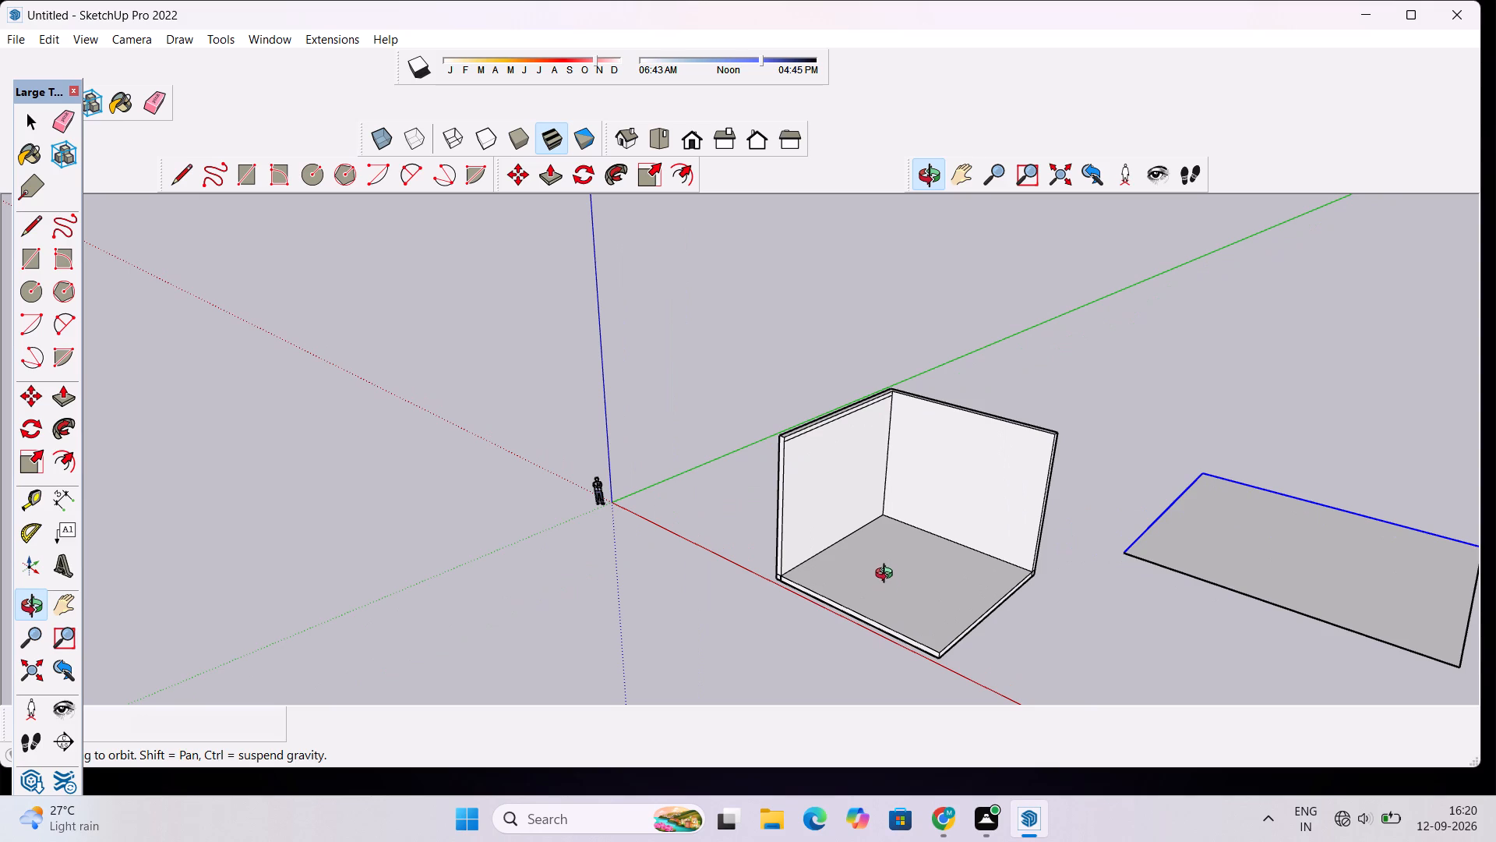
left_click_drag(880, 561, 762, 569, "shift")
scroll(760, 569, "up", 3, "shift")
left_click_drag(763, 530, 790, 588, "shift")
scroll(794, 528, "down", 4)
left_click_drag(796, 491, 826, 633)
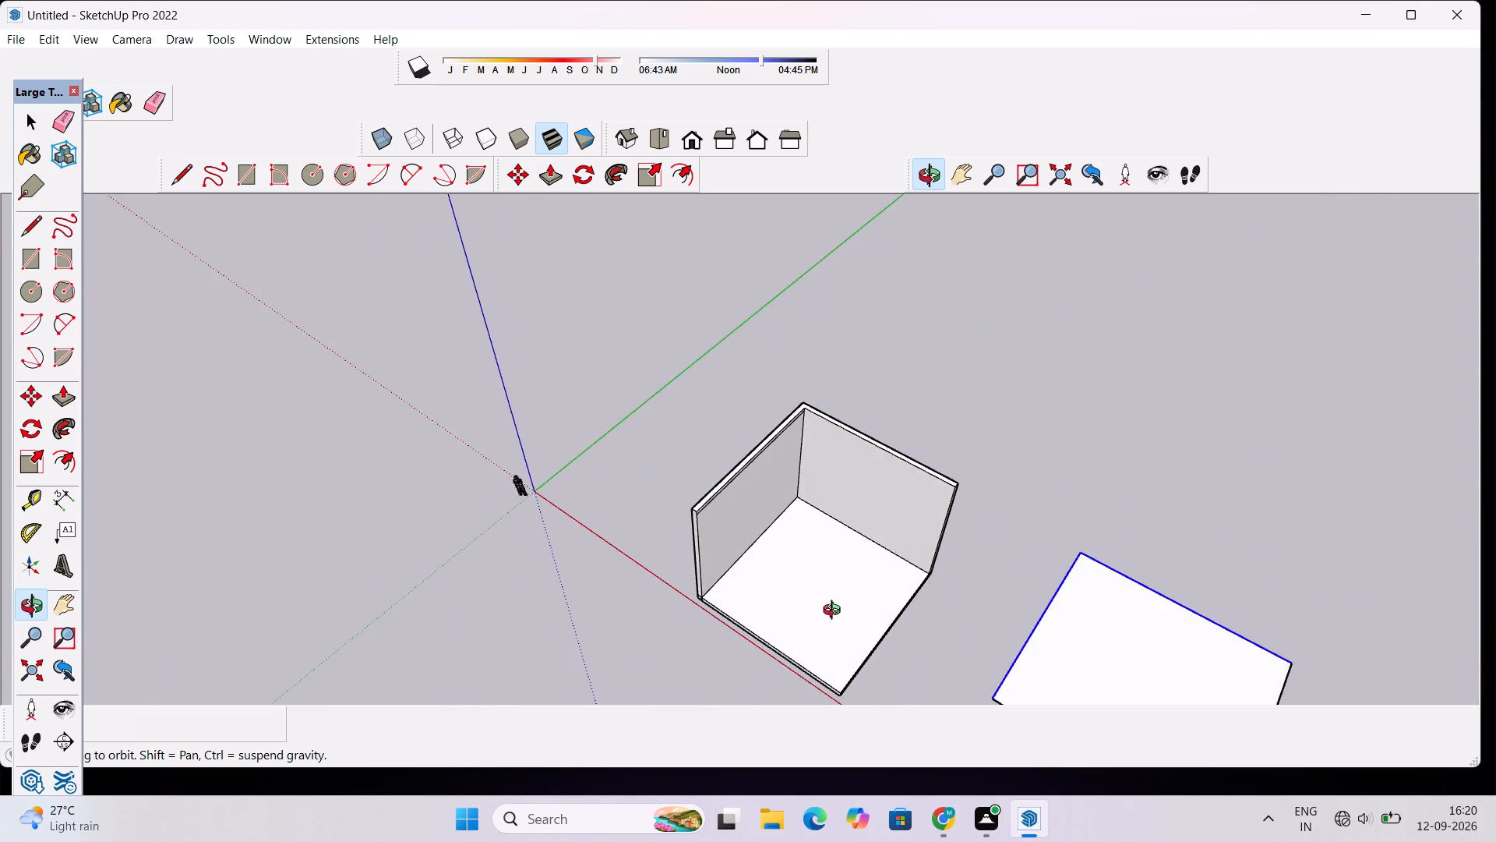
scroll(835, 611, "up", 4)
left_click_drag(938, 544, 863, 515, "shift")
scroll(716, 479, "up", 2)
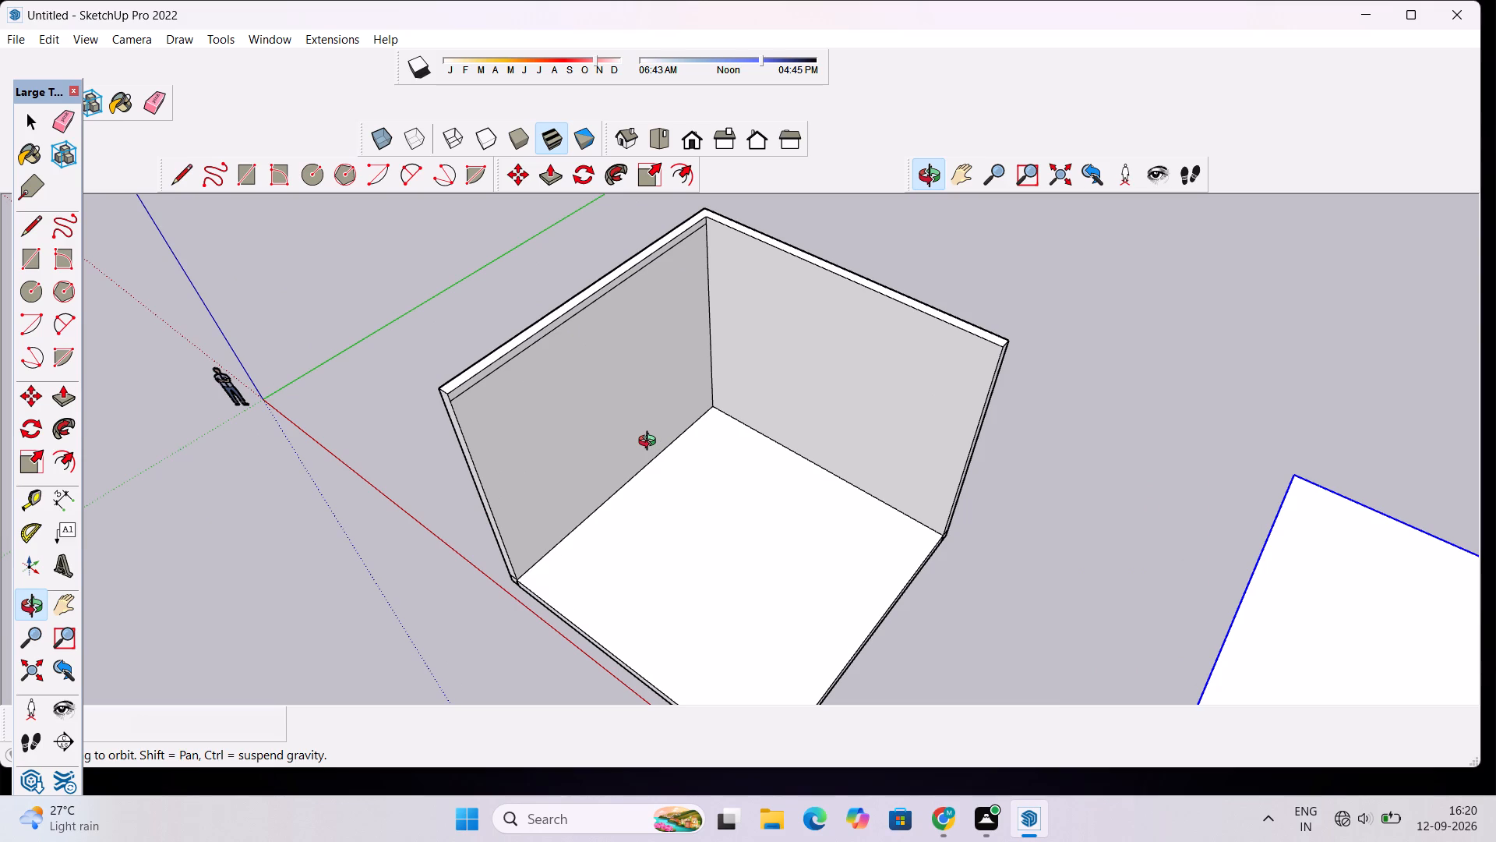
scroll(651, 443, "down", 2)
left_click_drag(660, 503, 634, 455)
scroll(628, 486, "up", 1)
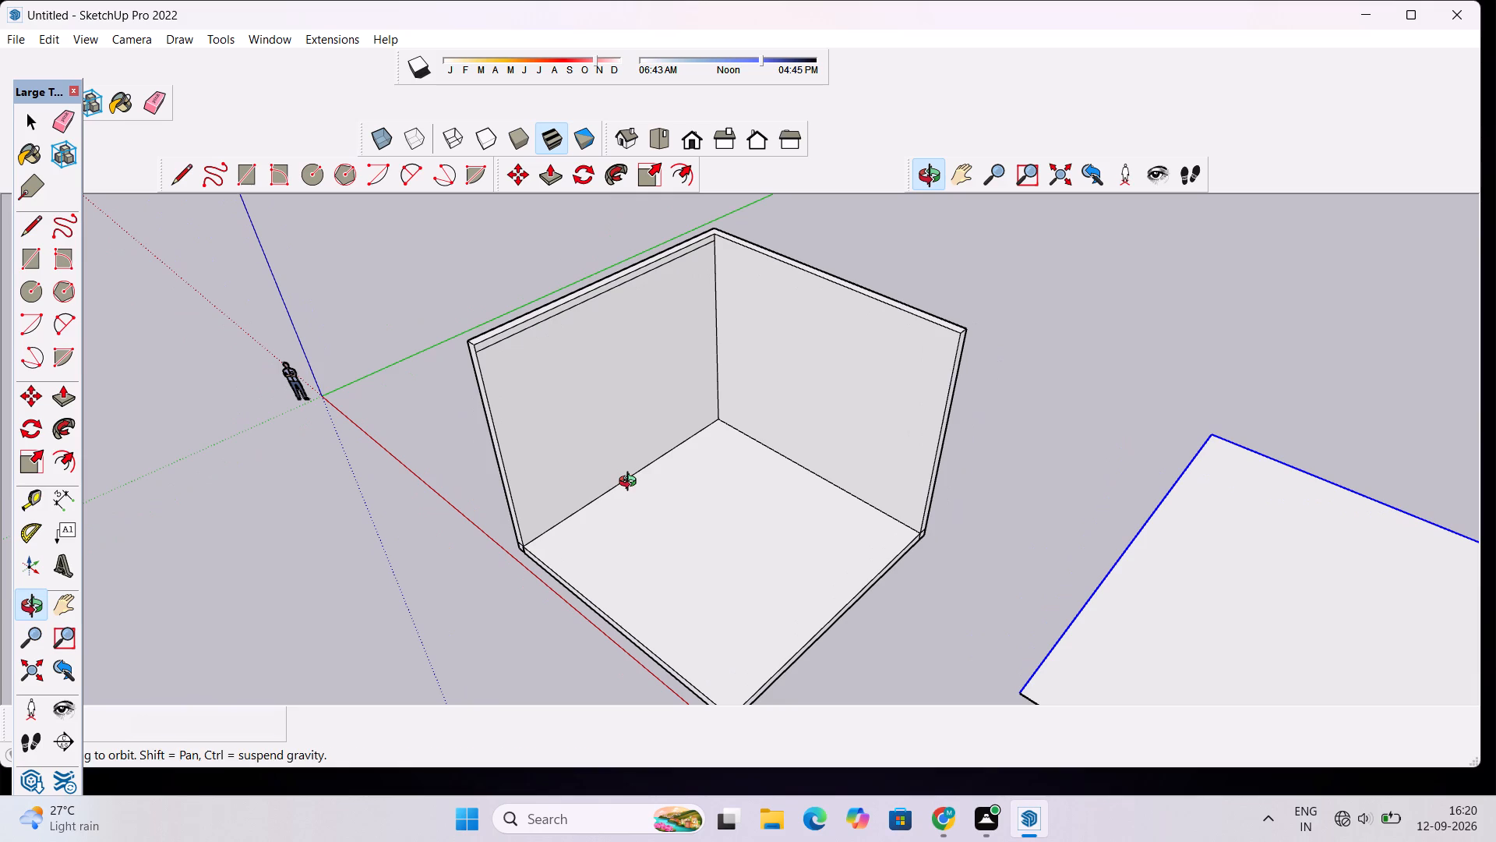
Place two guides on the floor, each 8' inward from the base edge of one of the two walls.
key("t")
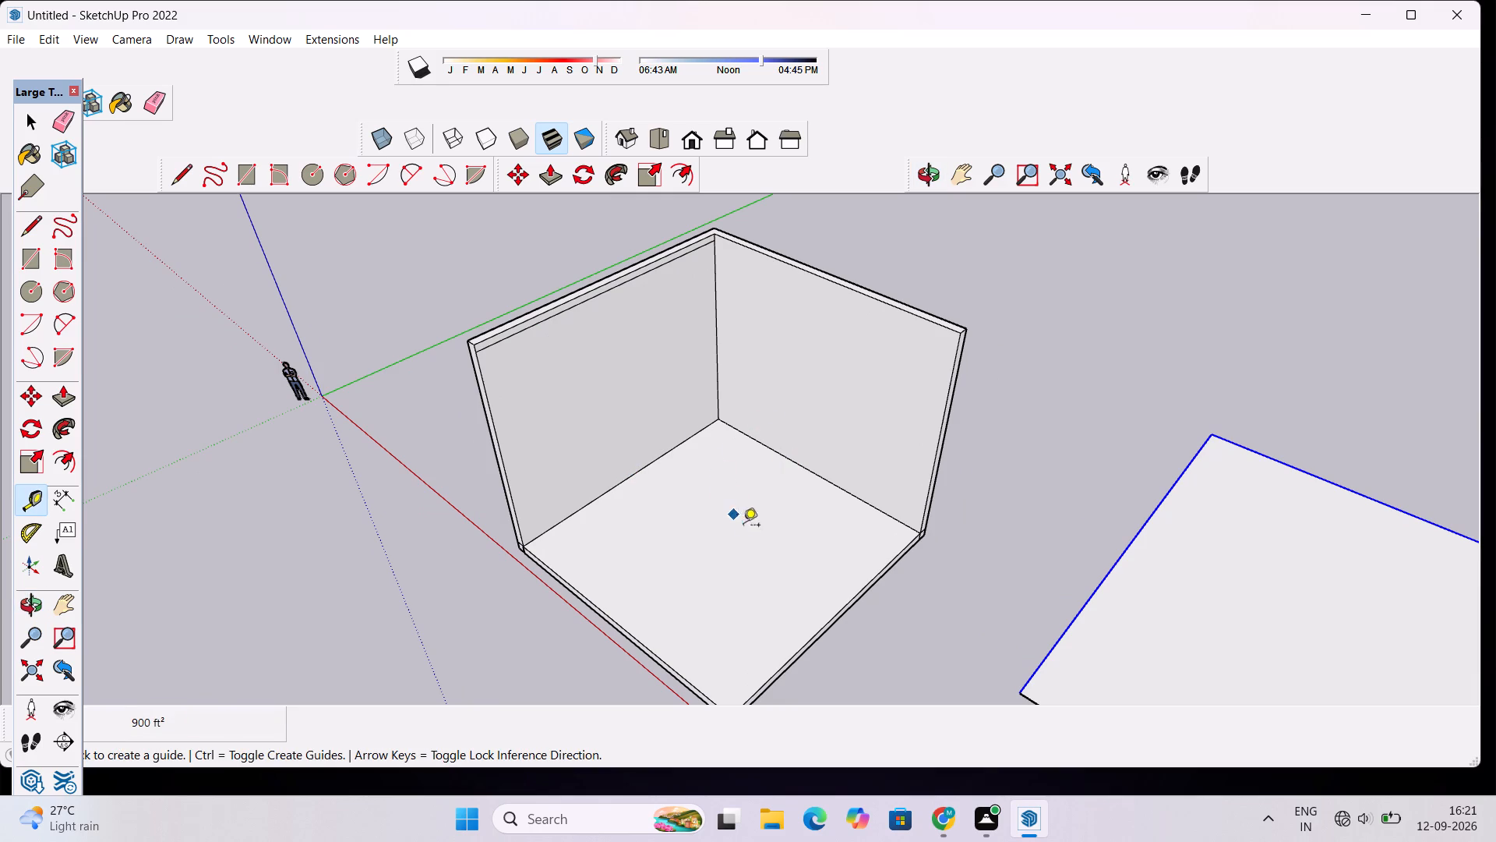
left_click(856, 495)
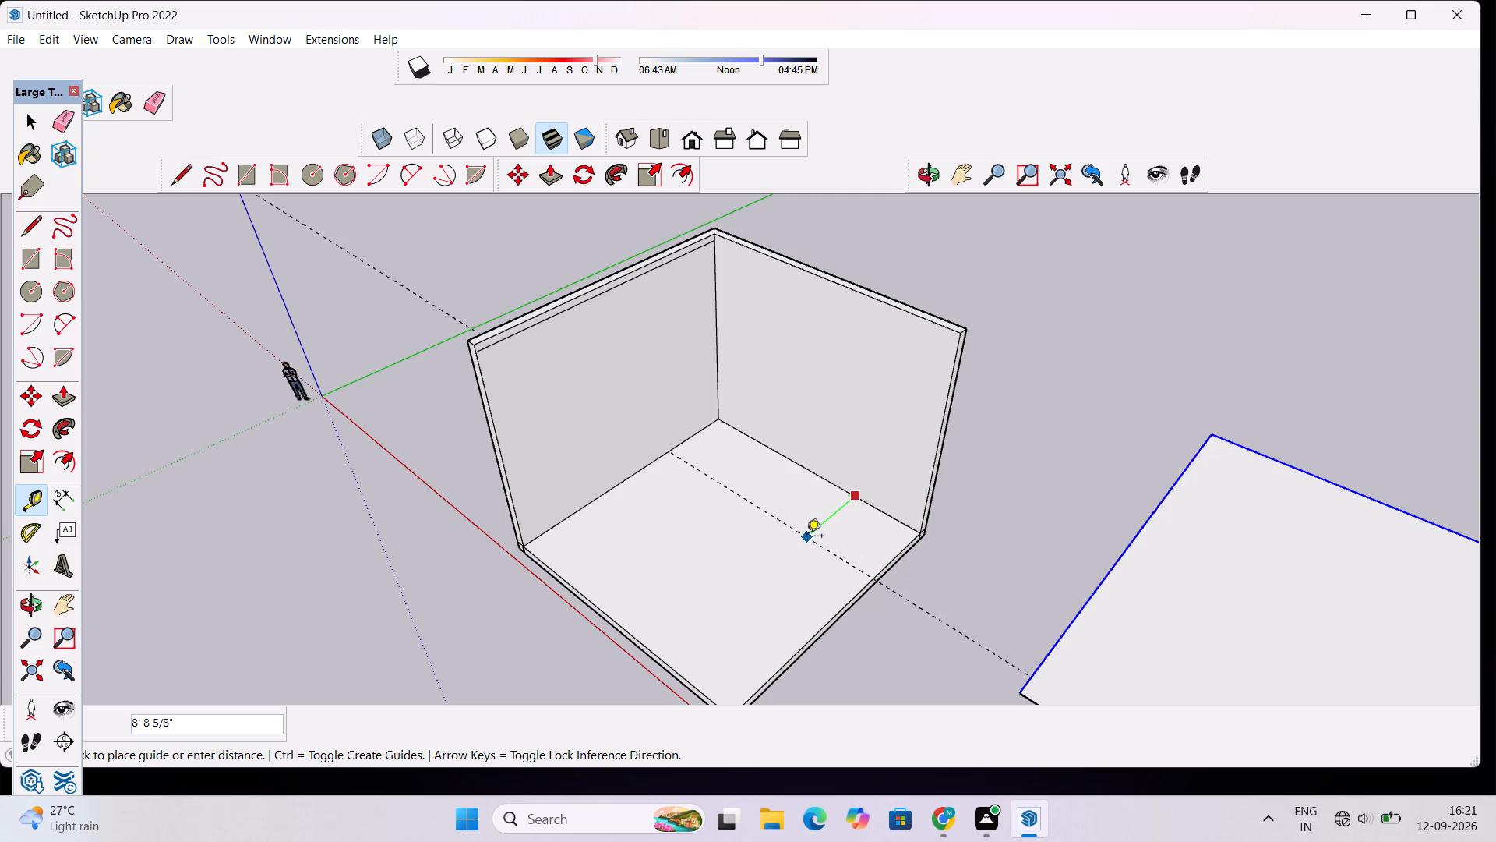
type("8'")
key("Return")
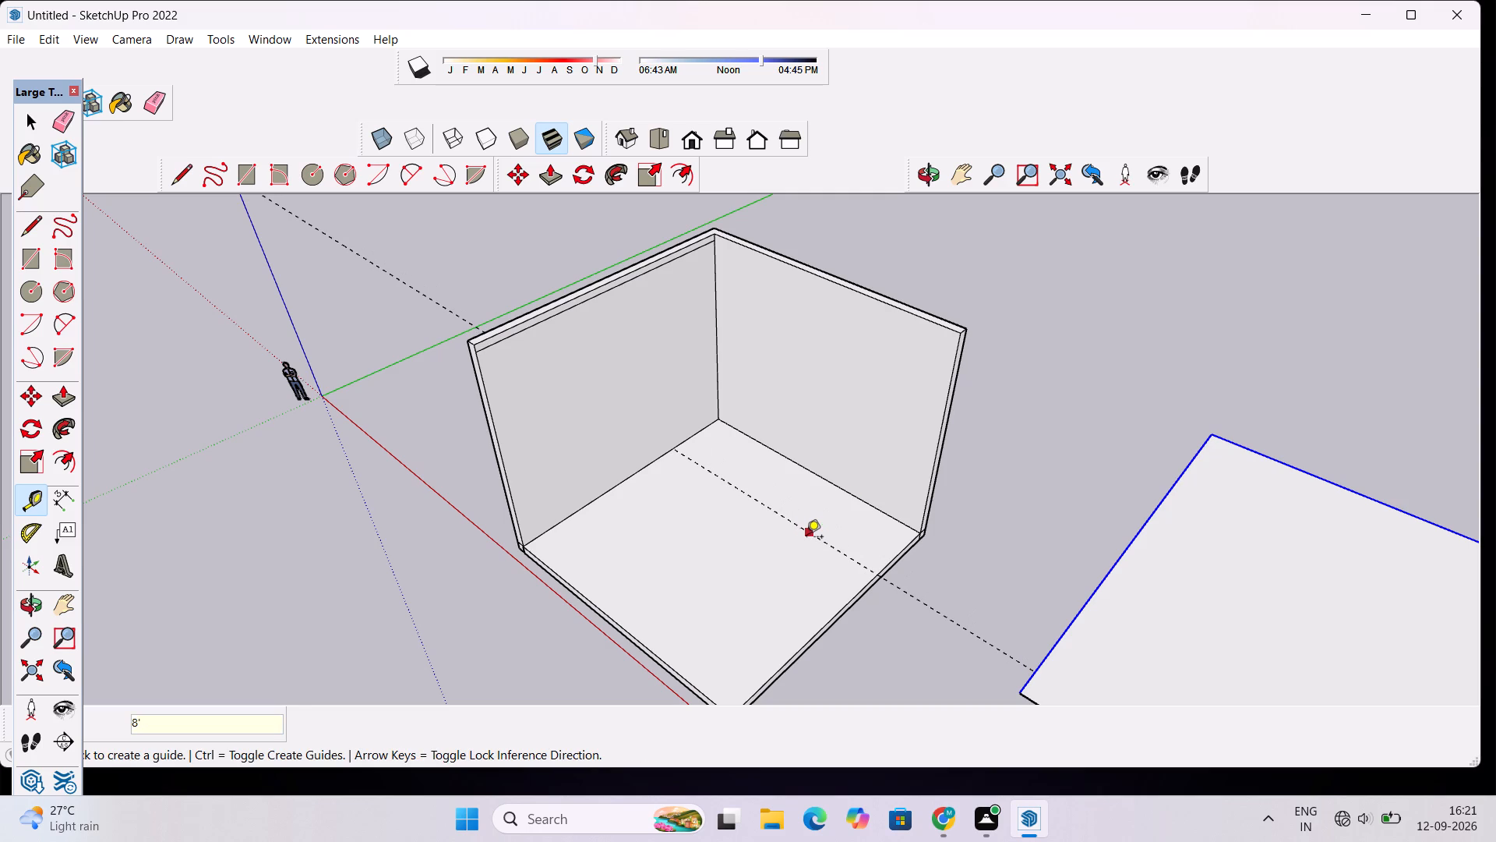
left_click(626, 479)
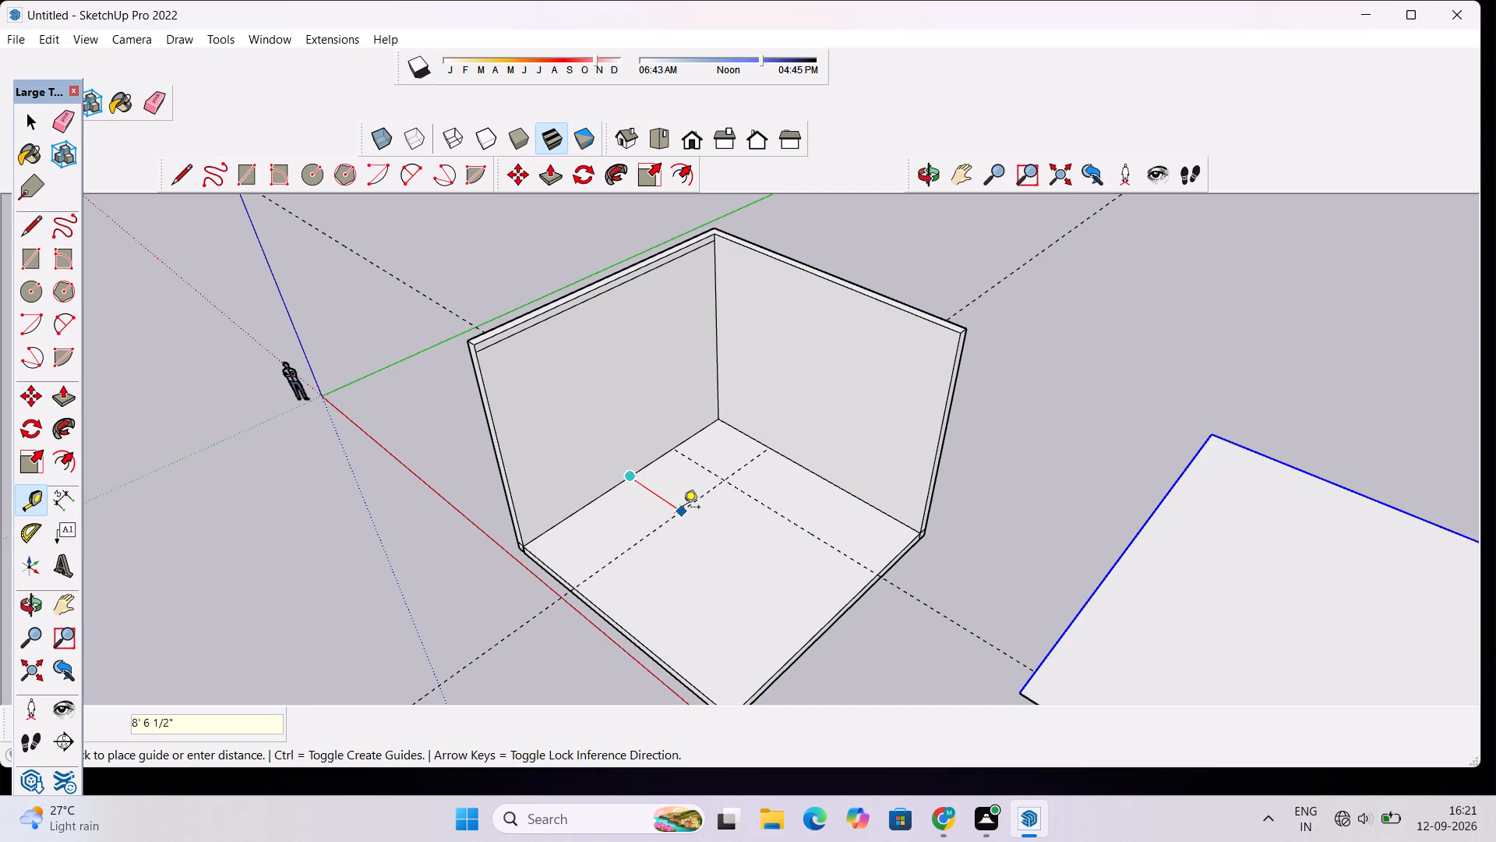
type("8'")
key("Return")
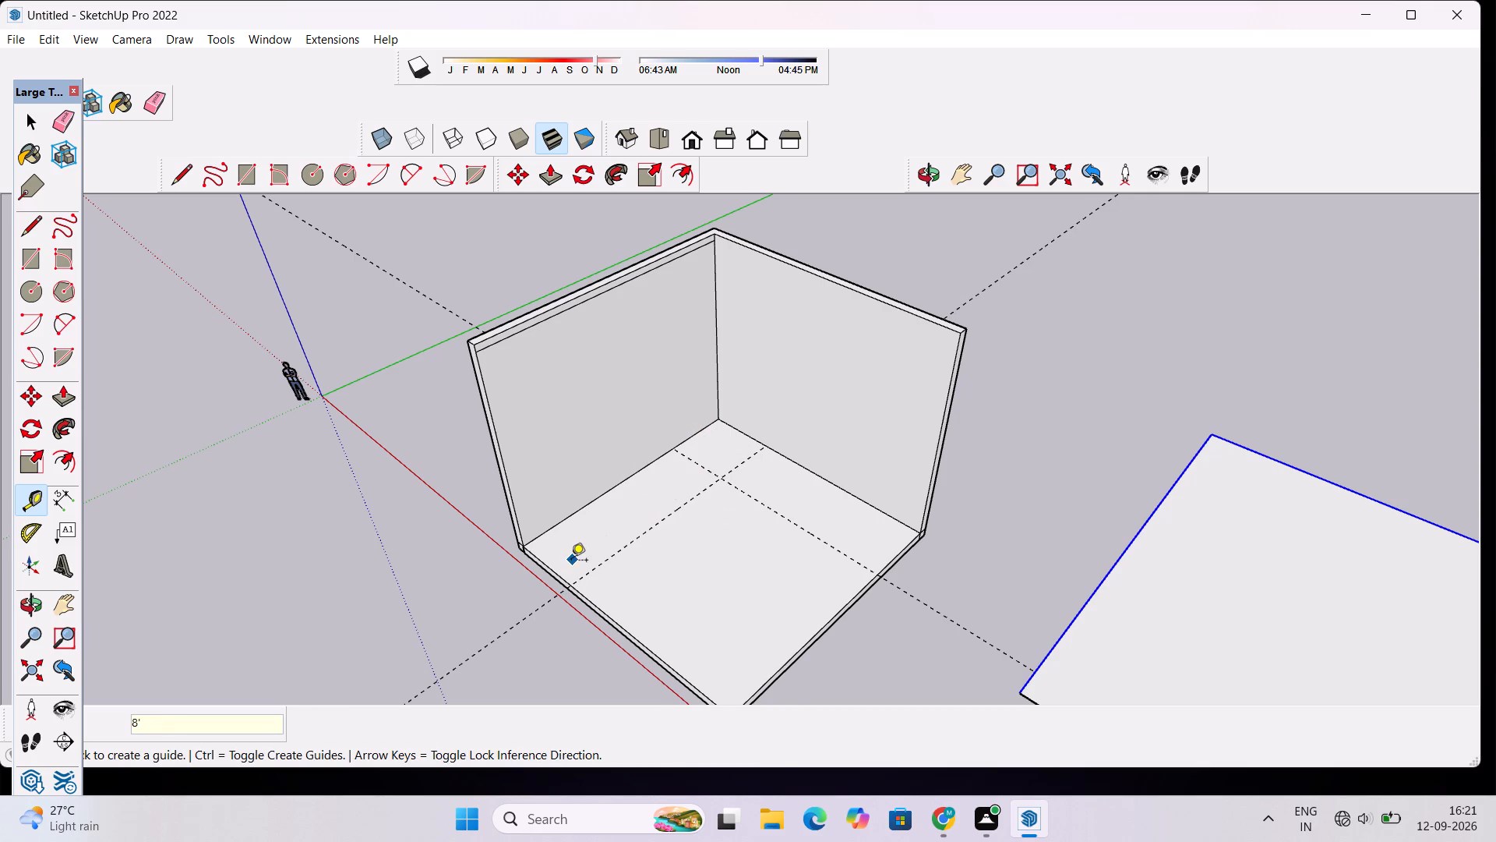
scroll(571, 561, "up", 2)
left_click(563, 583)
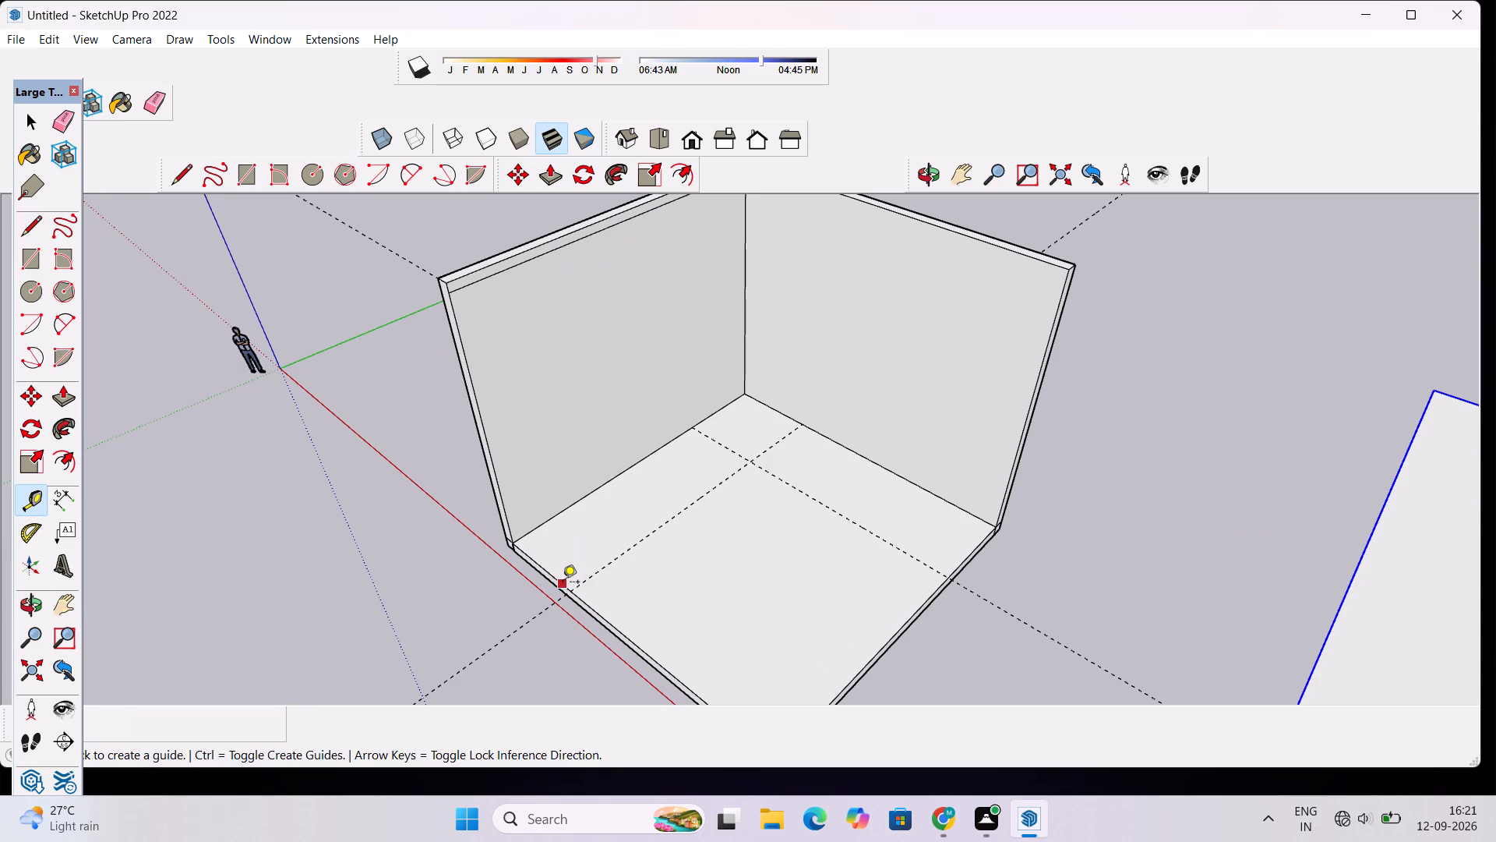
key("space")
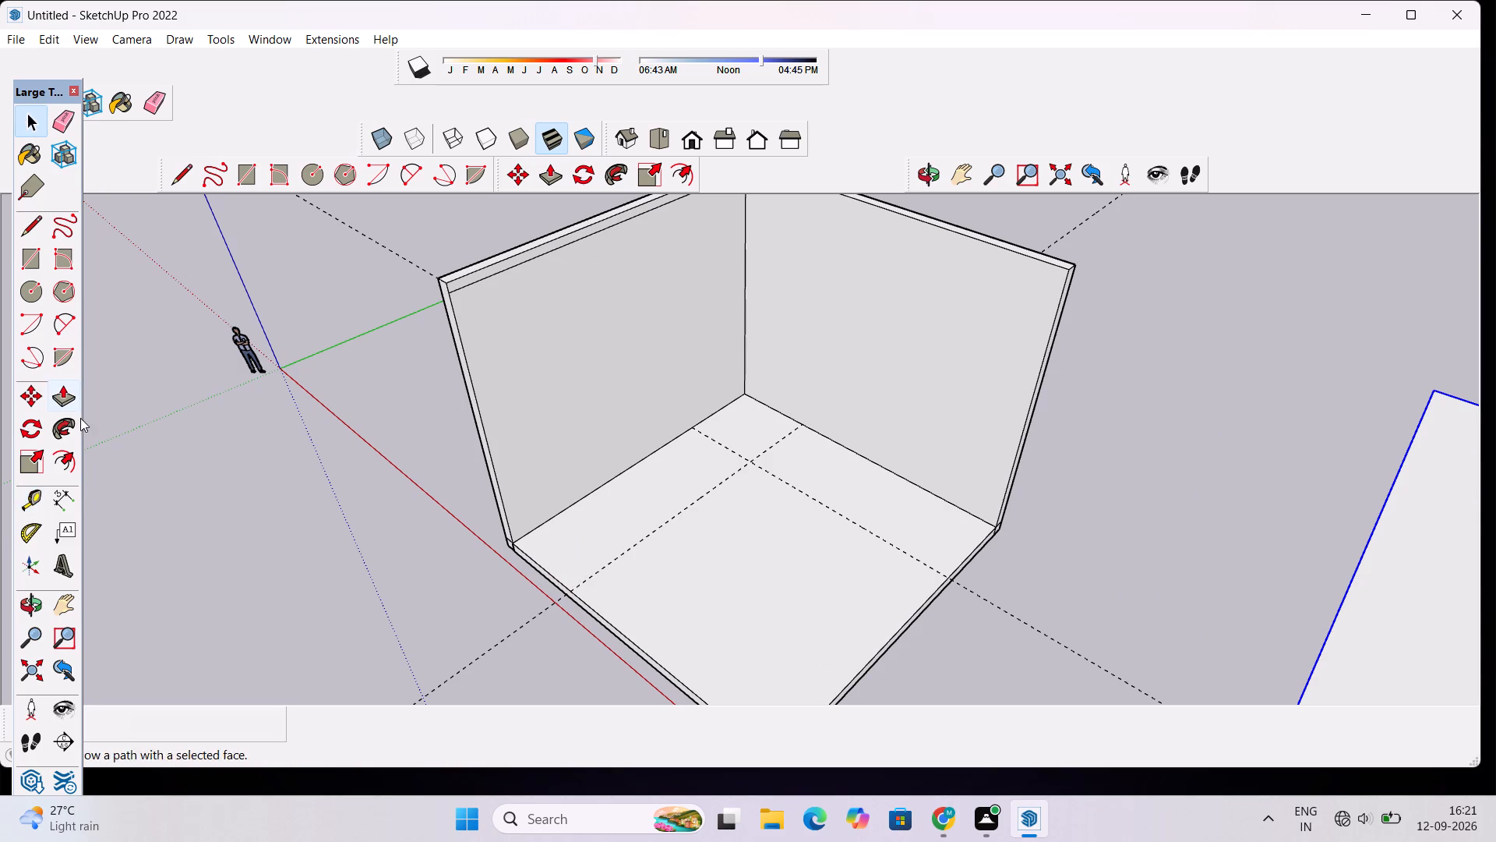
Check the distance from the wall's base edge to the guide crossing near the inner corner with the Dimension tool.
left_click(53, 501)
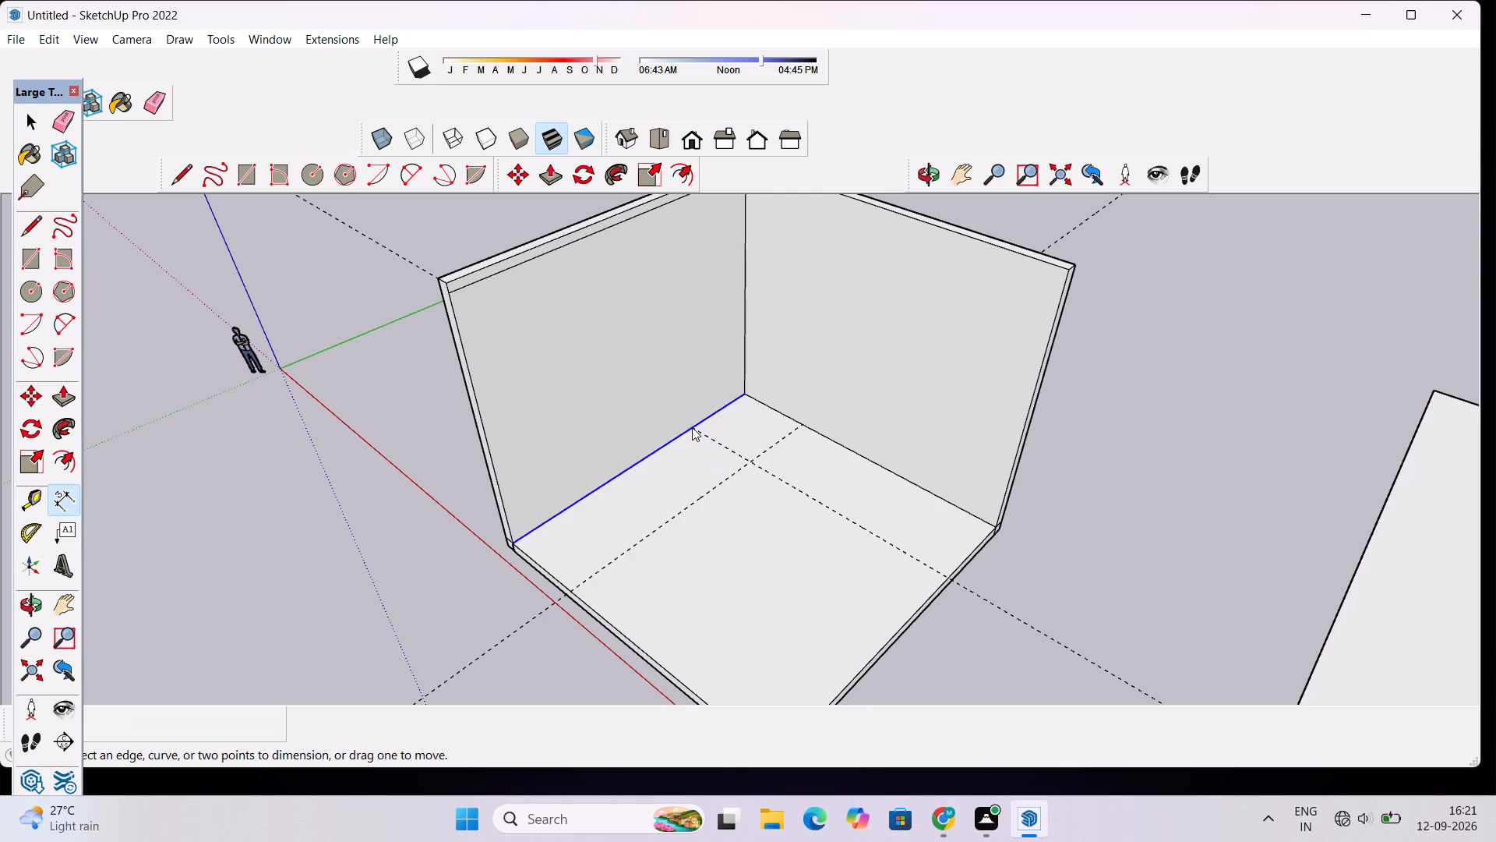
left_click(802, 427)
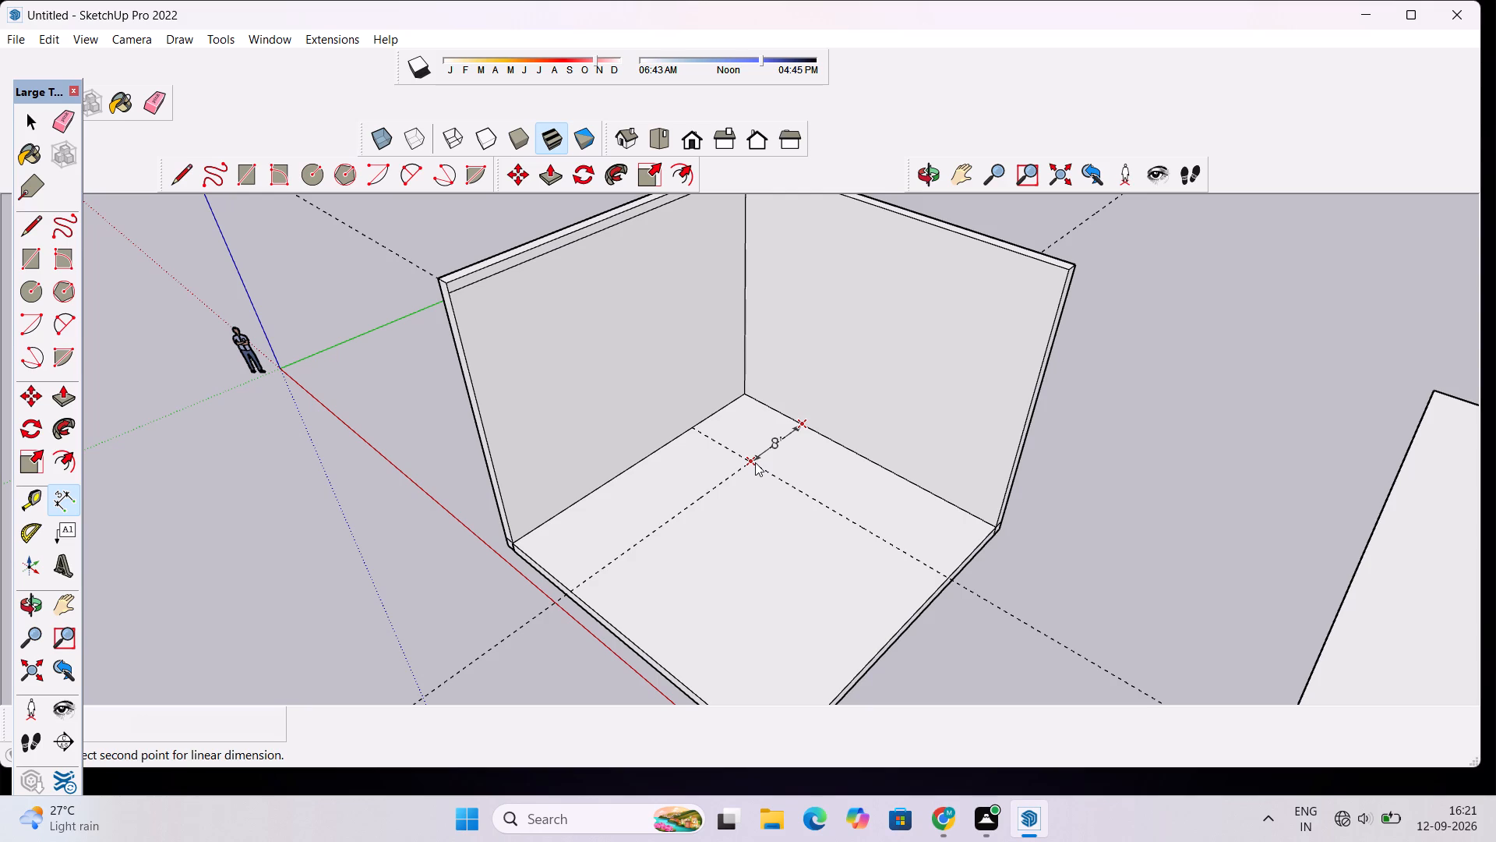
key("space")
Place two more floor guides, each 8' inward from one of the slab's two open edges, forming a grid.
key("t")
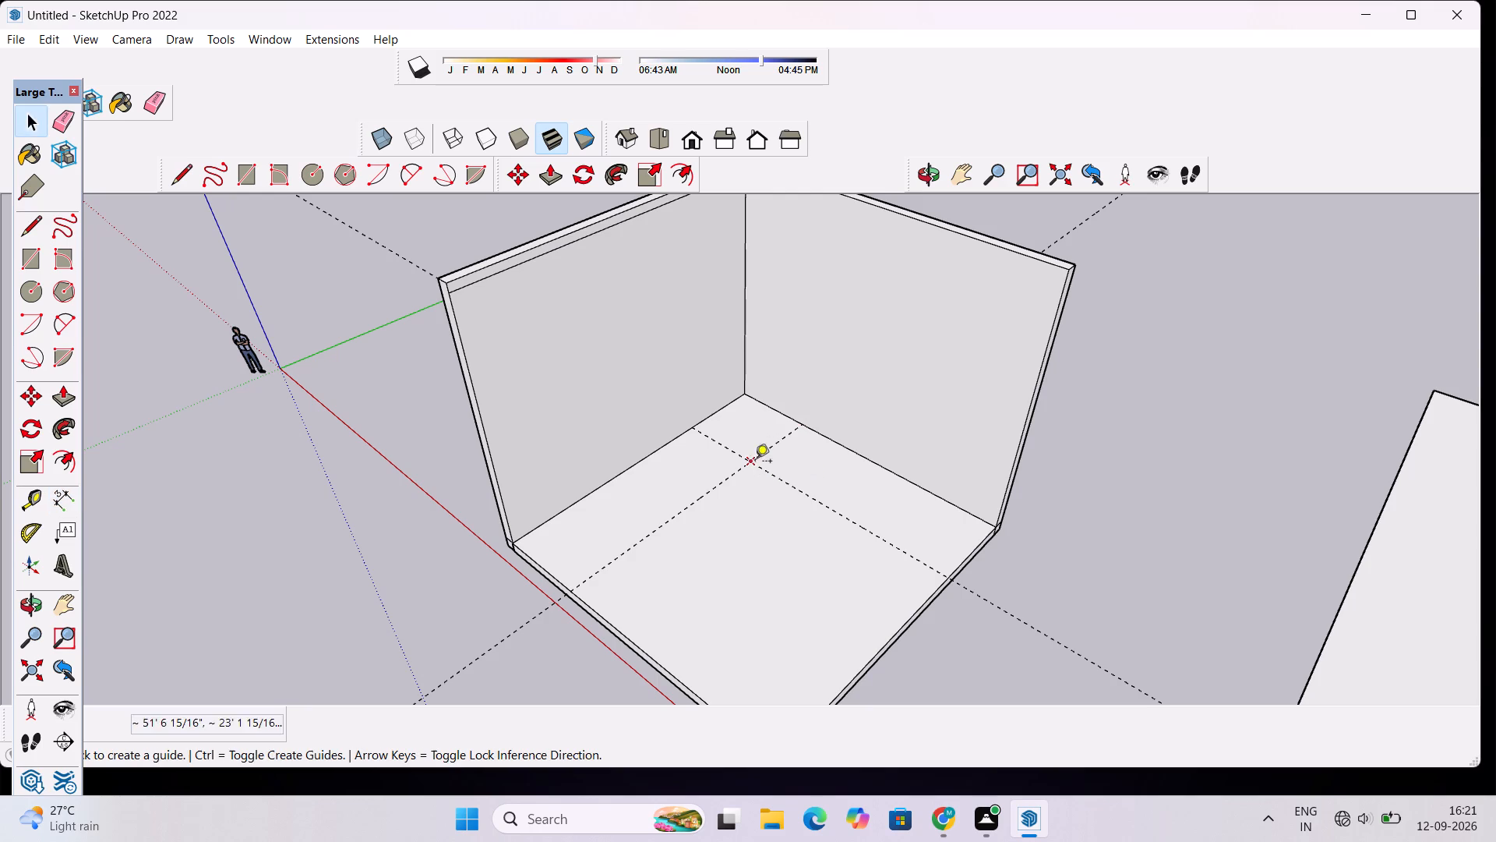
left_click(552, 574)
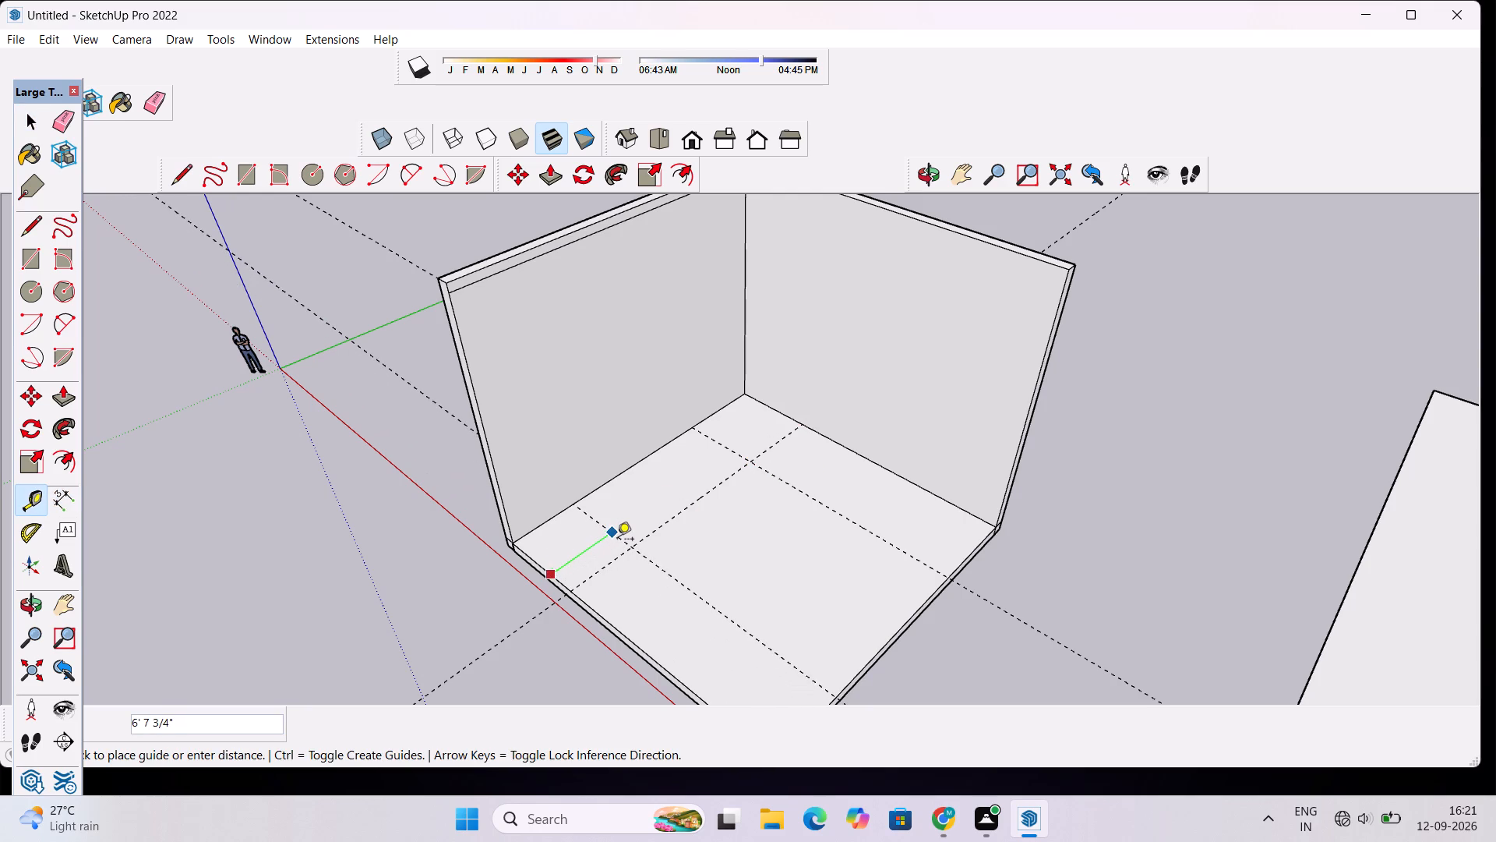
key("8")
key("apostrophe")
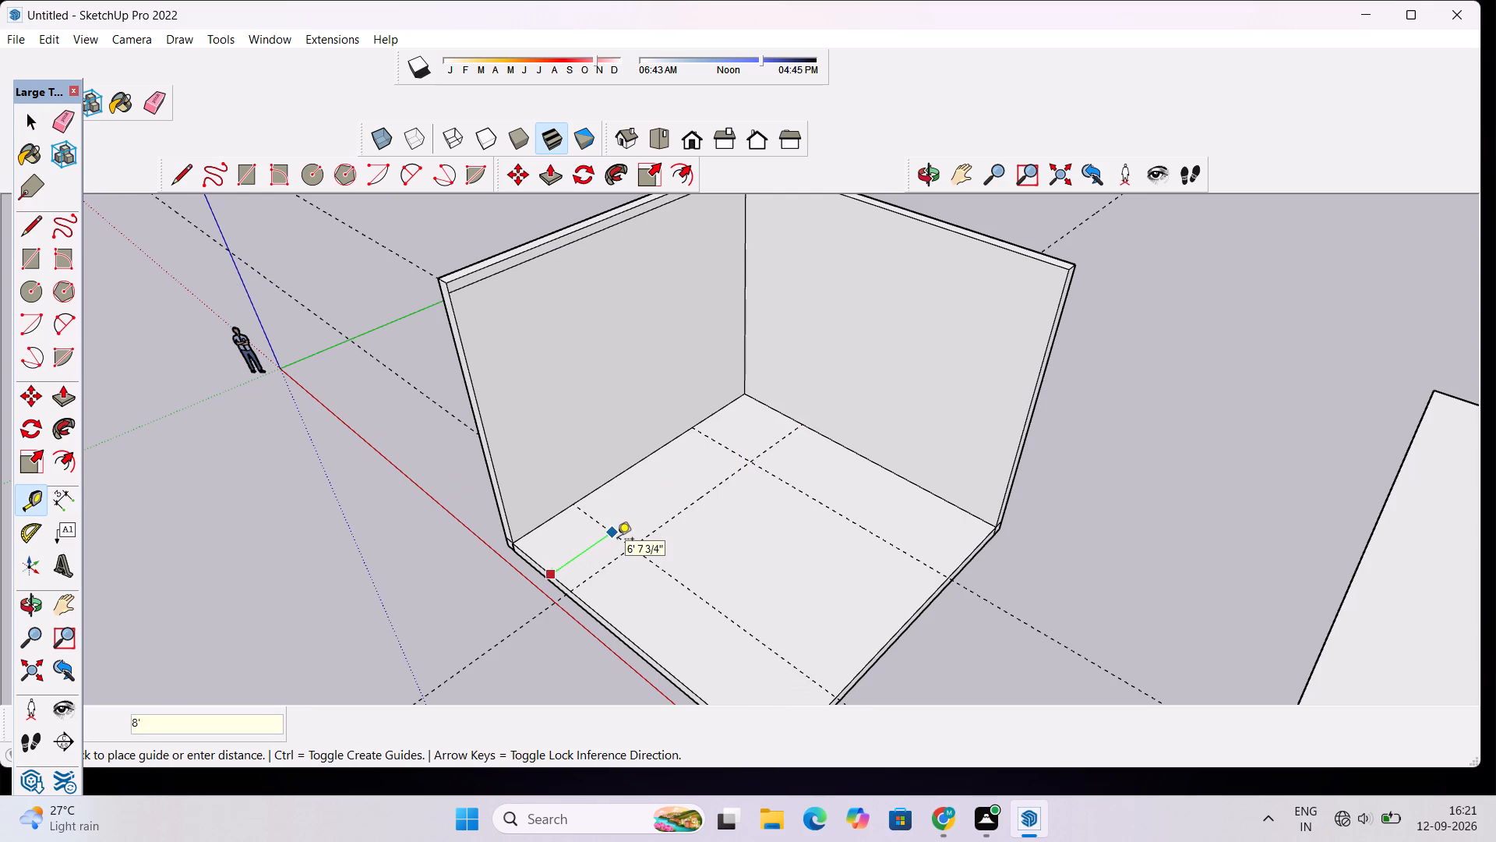
key("Return")
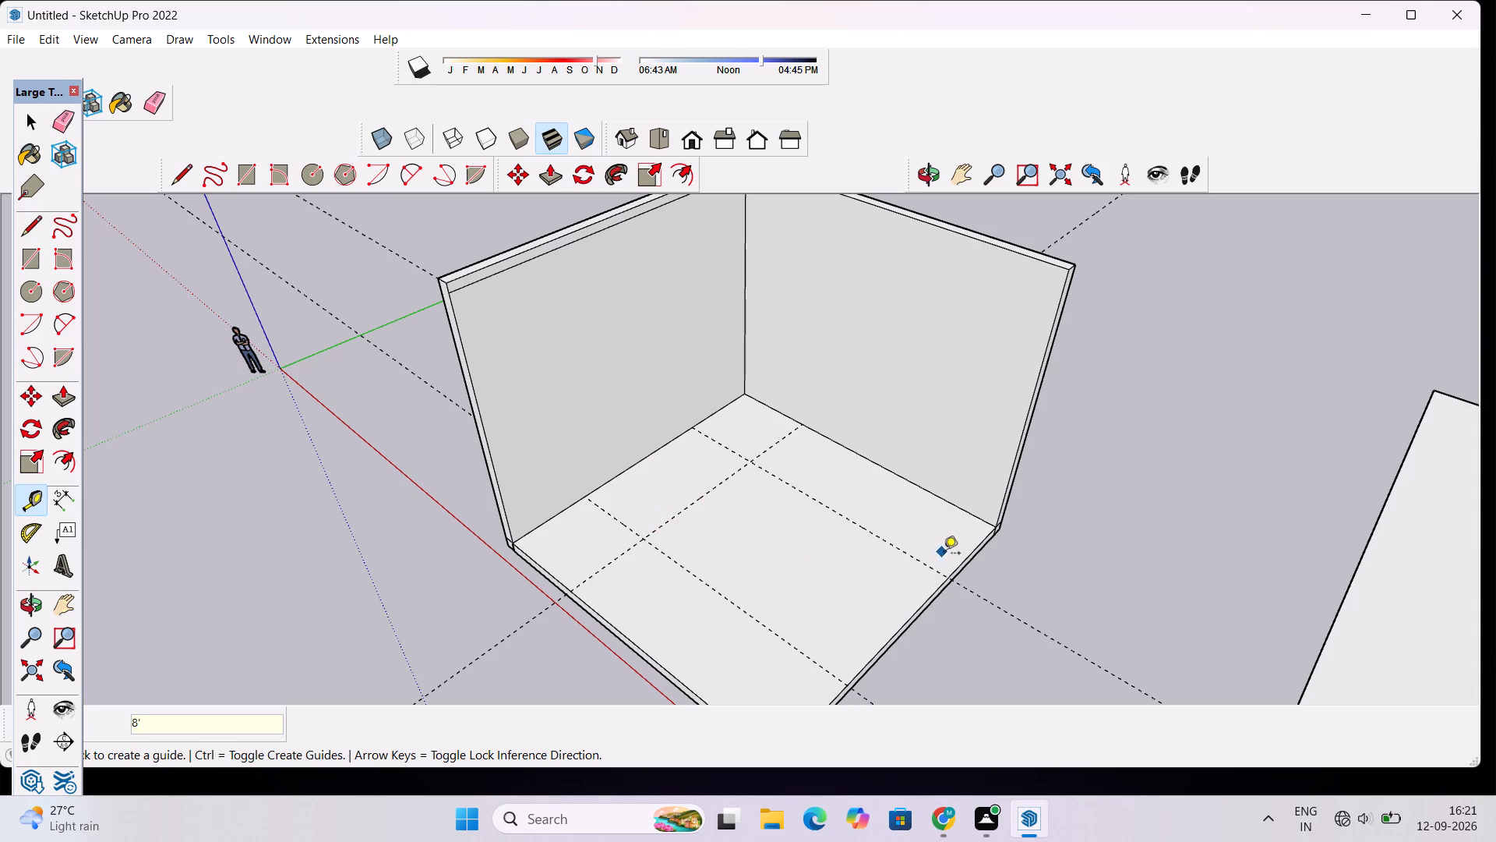
left_click(969, 555)
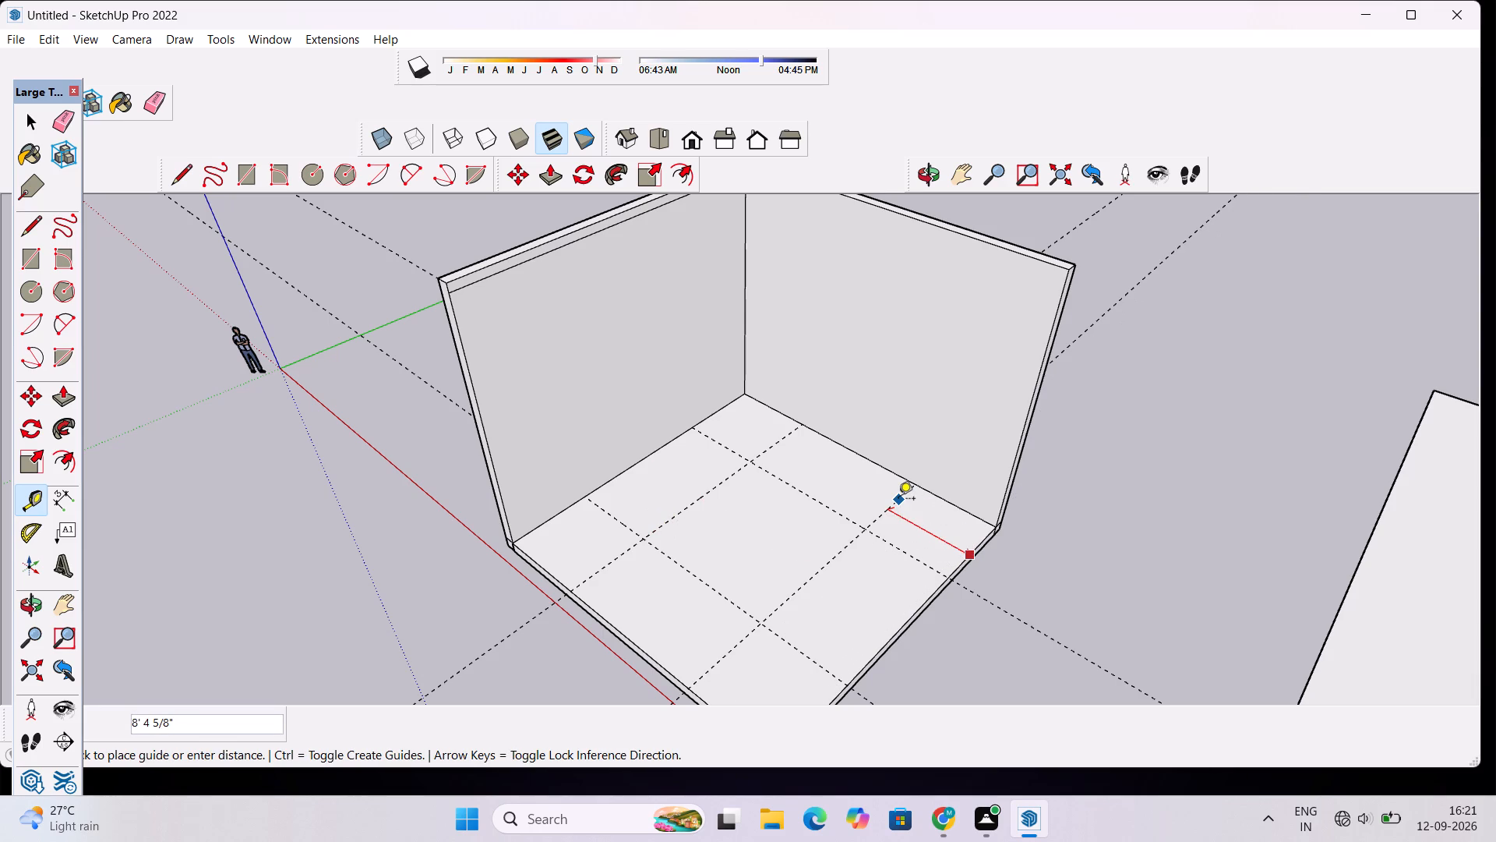
type("8'")
key("Return")
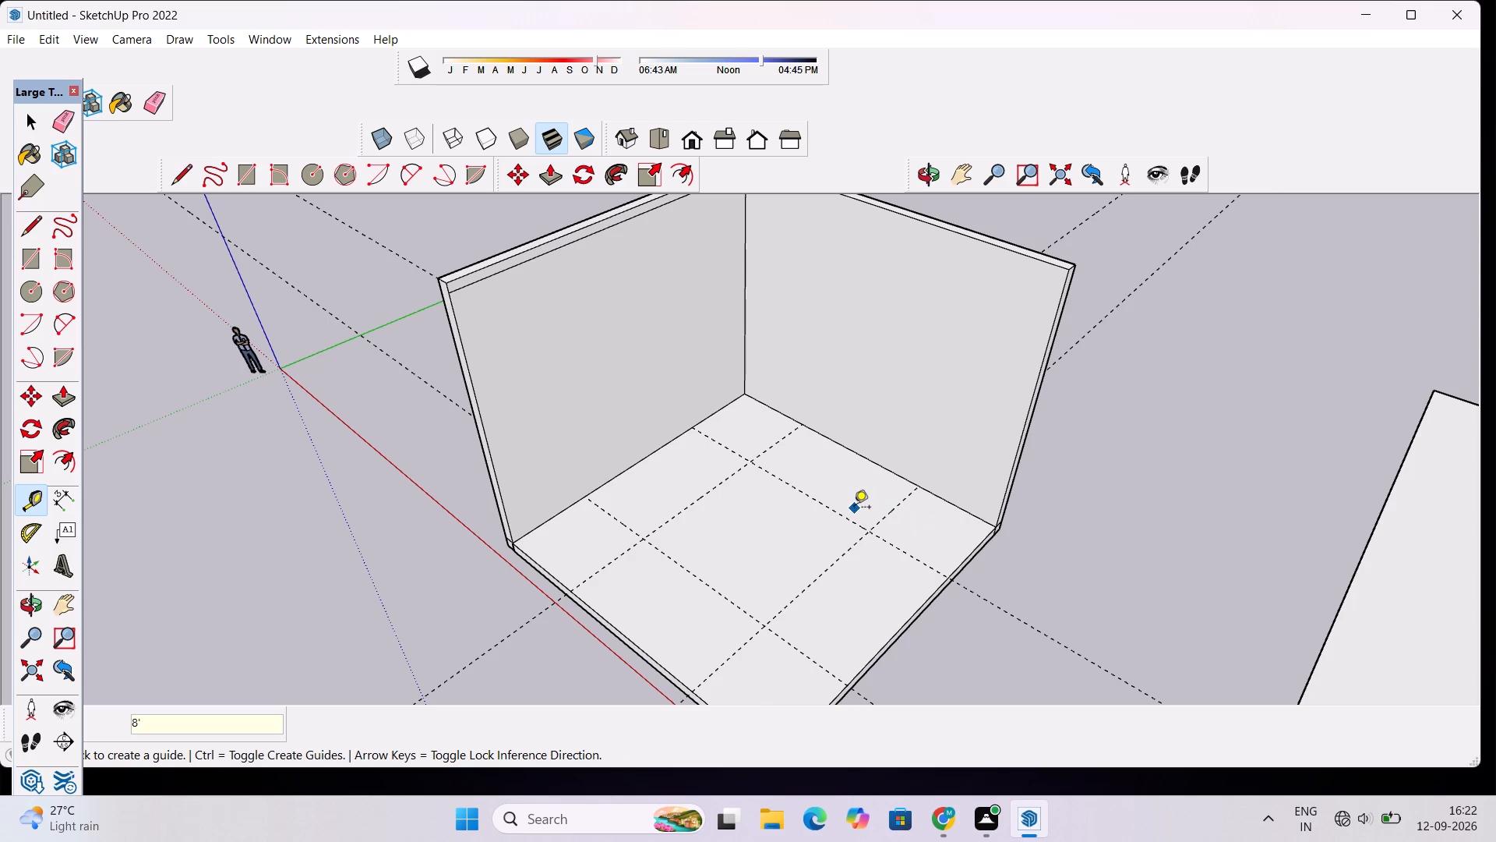
Draw an 8' line from the wall along the green axis to the guide crossing, continuing 14' to the crossing near the inner corner.
key("space")
key("l")
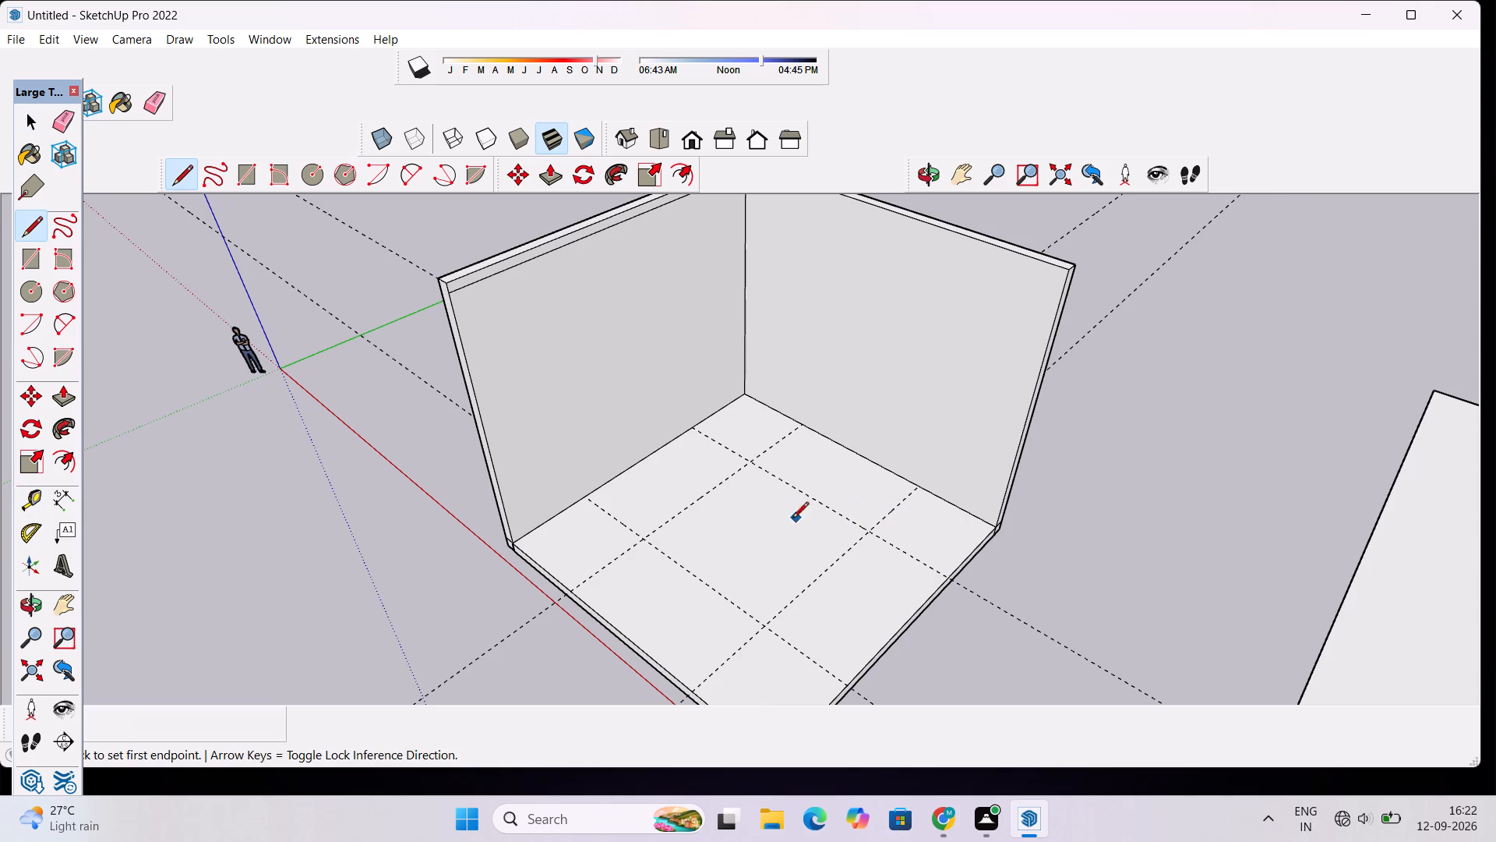
scroll(639, 532, "up", 3)
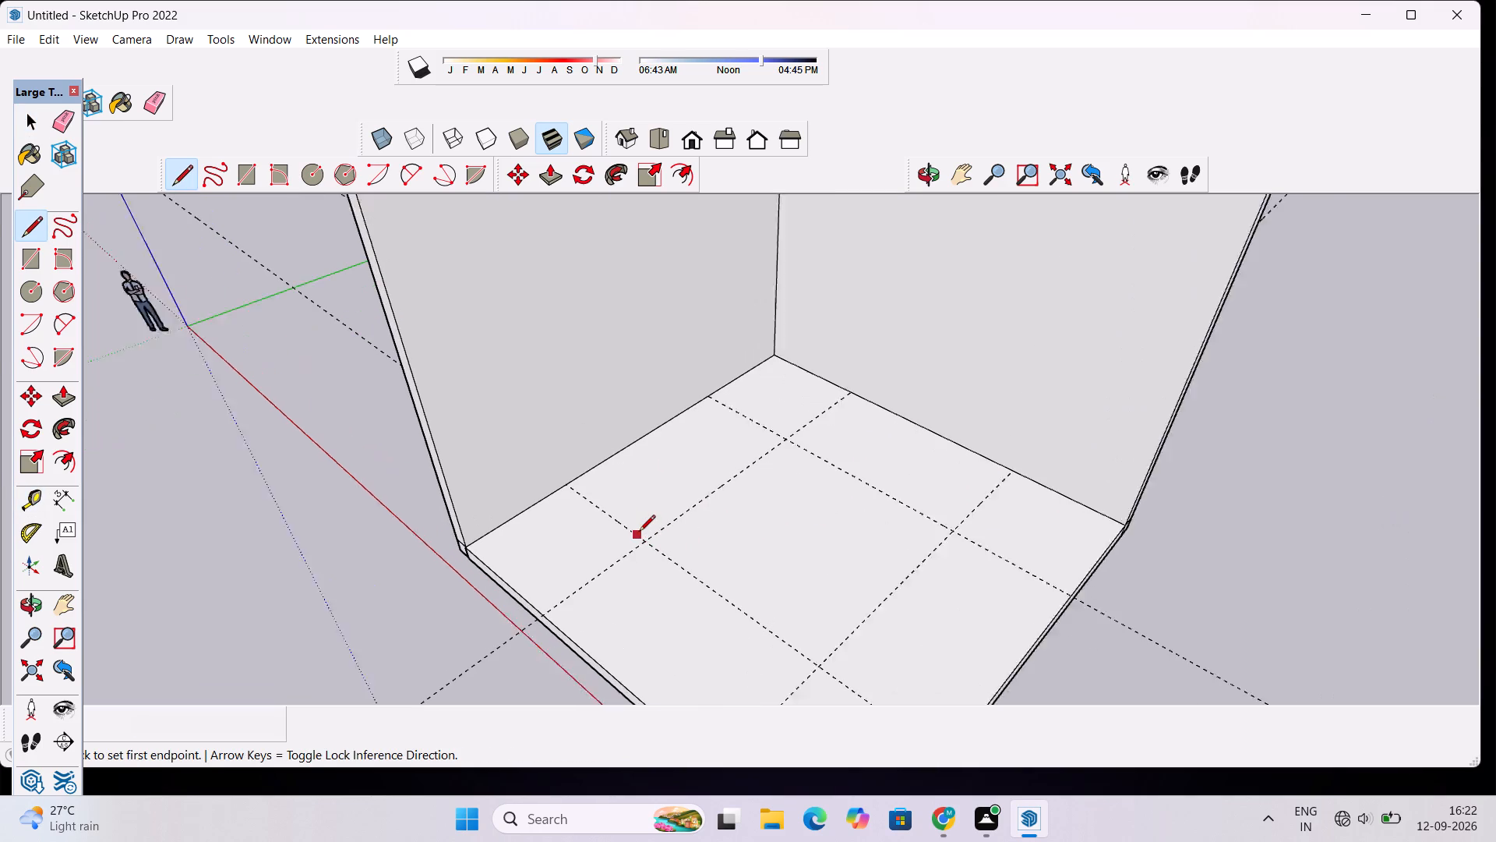
scroll(639, 532, "up", 1)
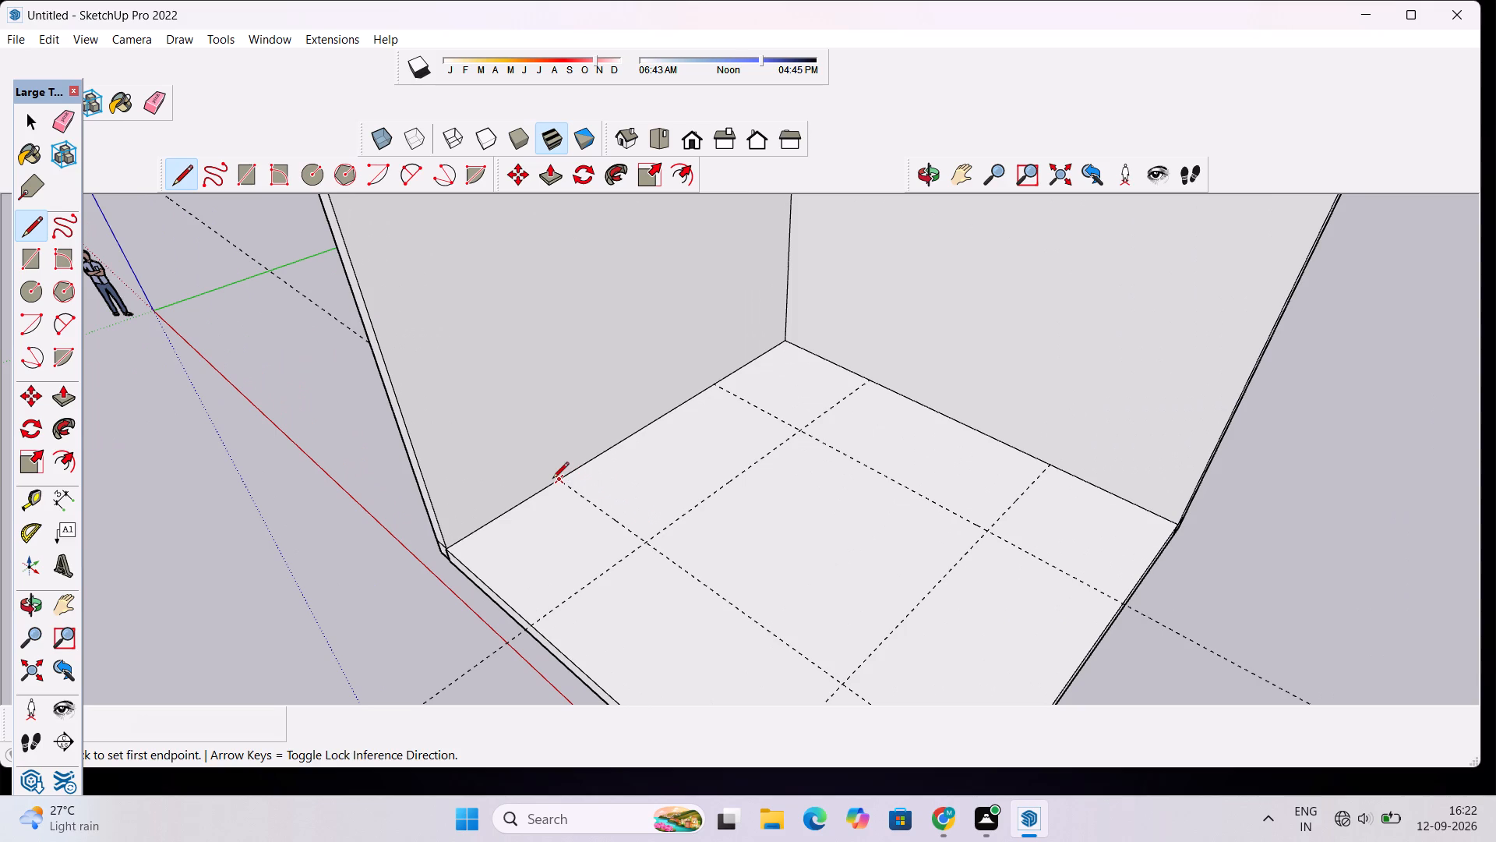
left_click(561, 480)
left_click(644, 545)
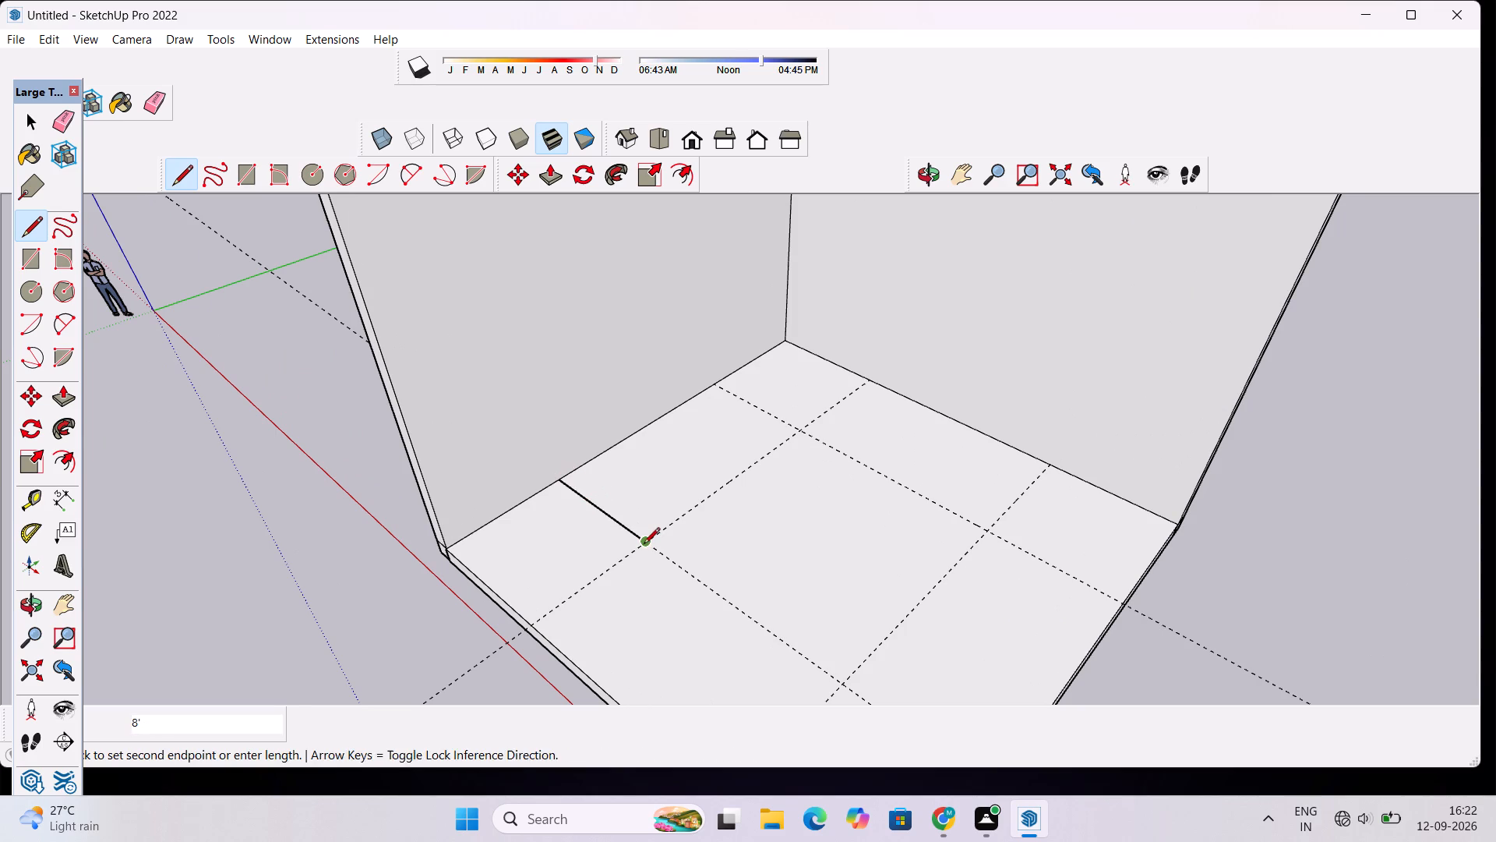
scroll(805, 430, "up", 4)
left_click(801, 430)
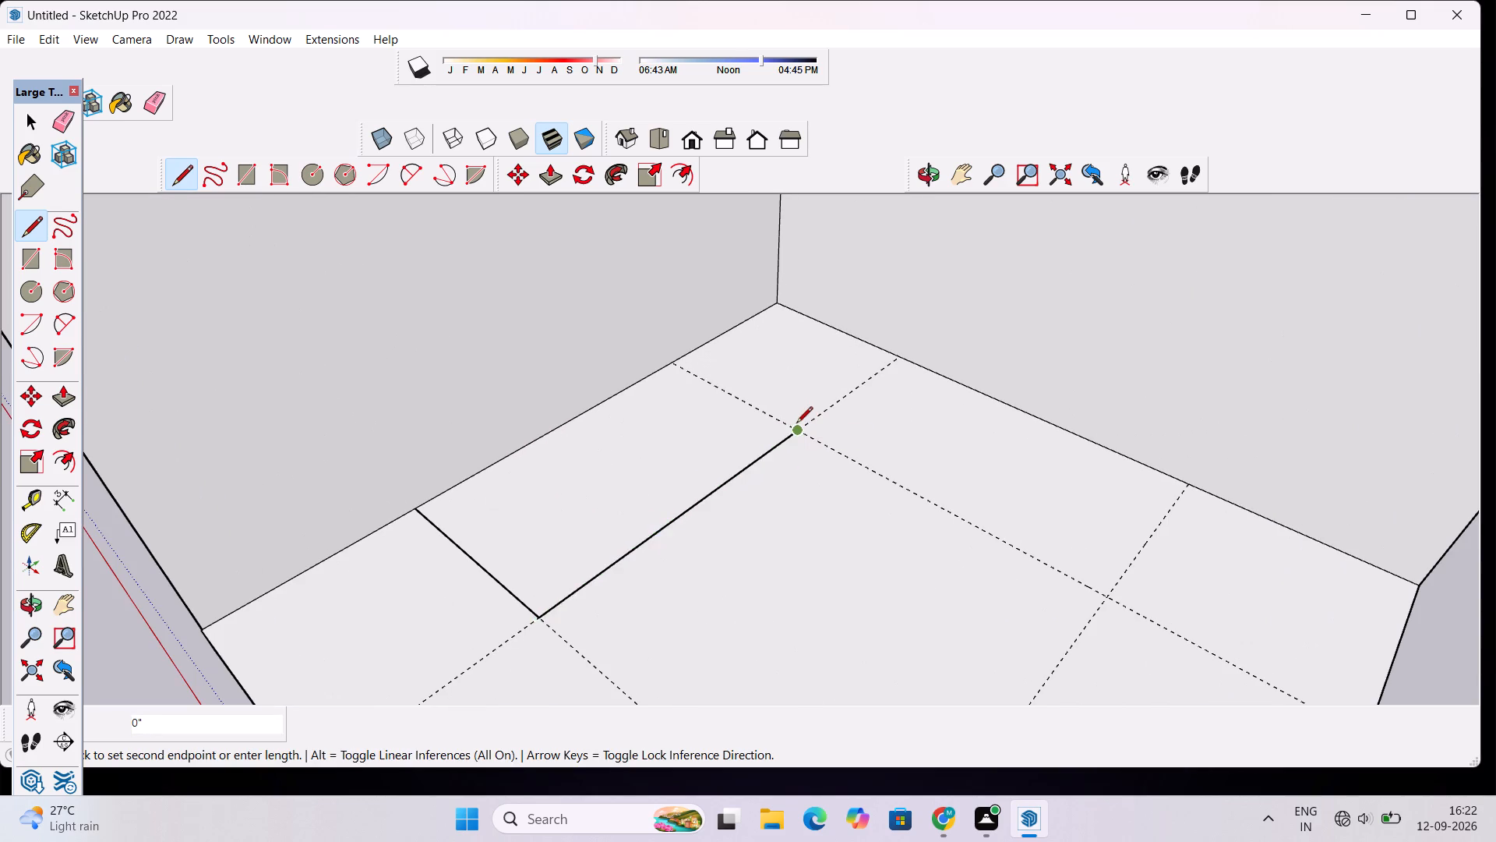
Continue the floor outline 14' along the red-axis guide from the crossing near the inner corner to the adjacent guide crossing.
scroll(793, 422, "down", 6)
scroll(678, 515, "up", 16)
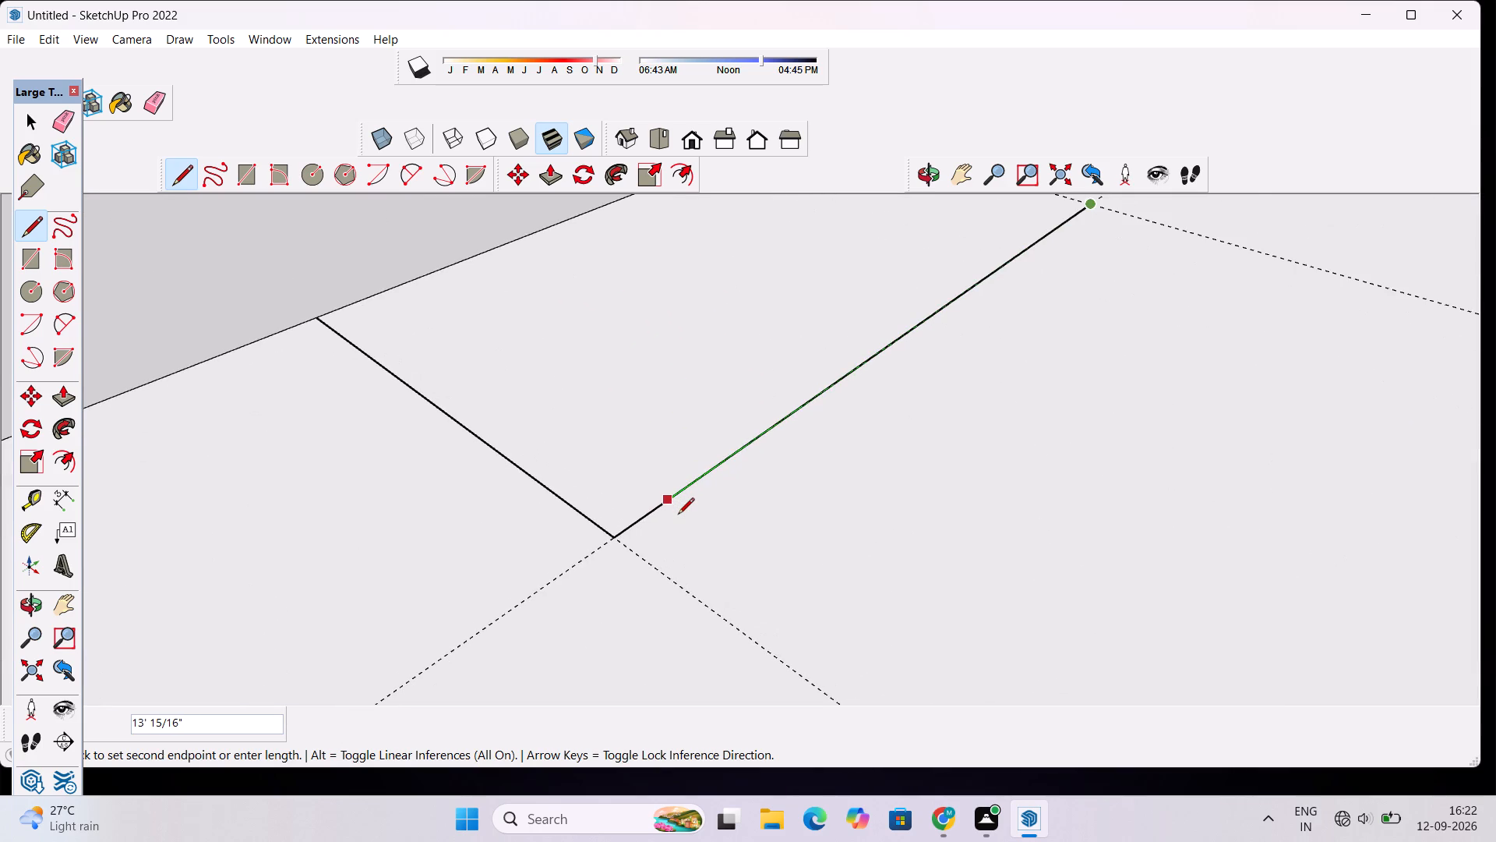
scroll(678, 515, "up", 2)
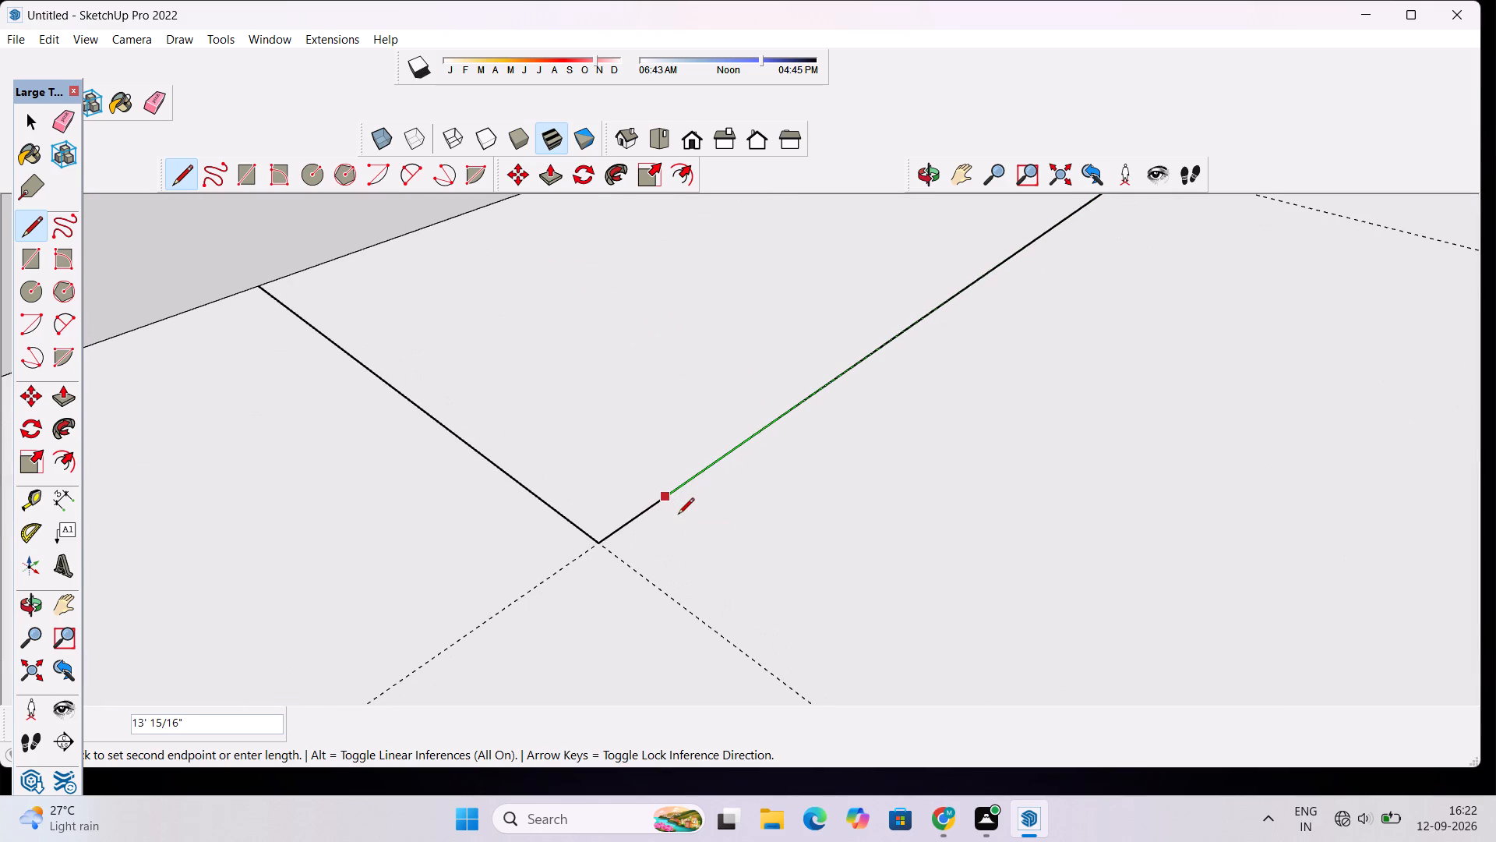
scroll(655, 463, "down", 12)
scroll(942, 438, "down", 8)
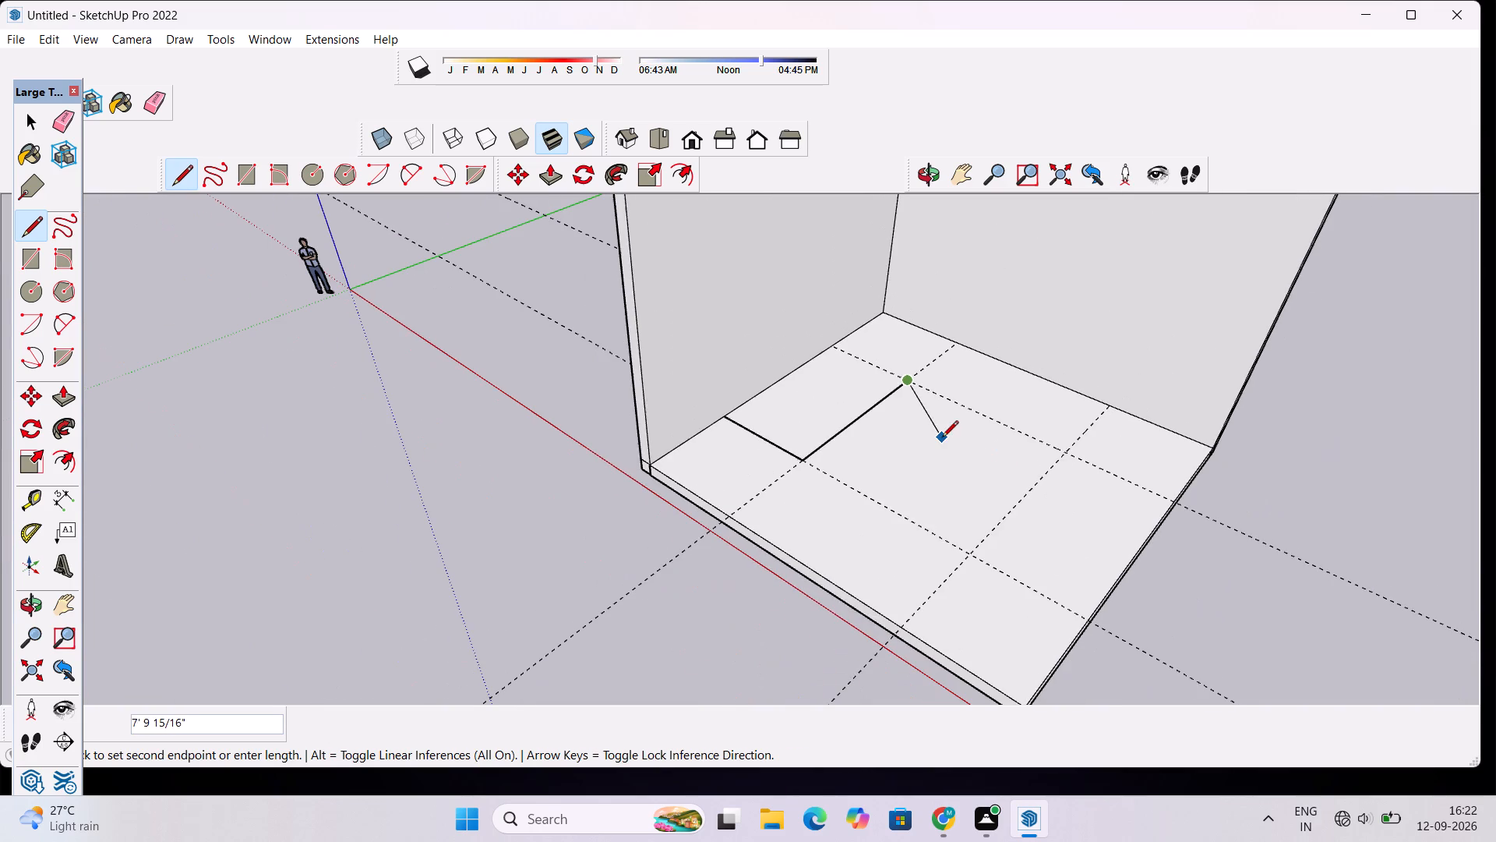
scroll(1099, 472, "up", 4)
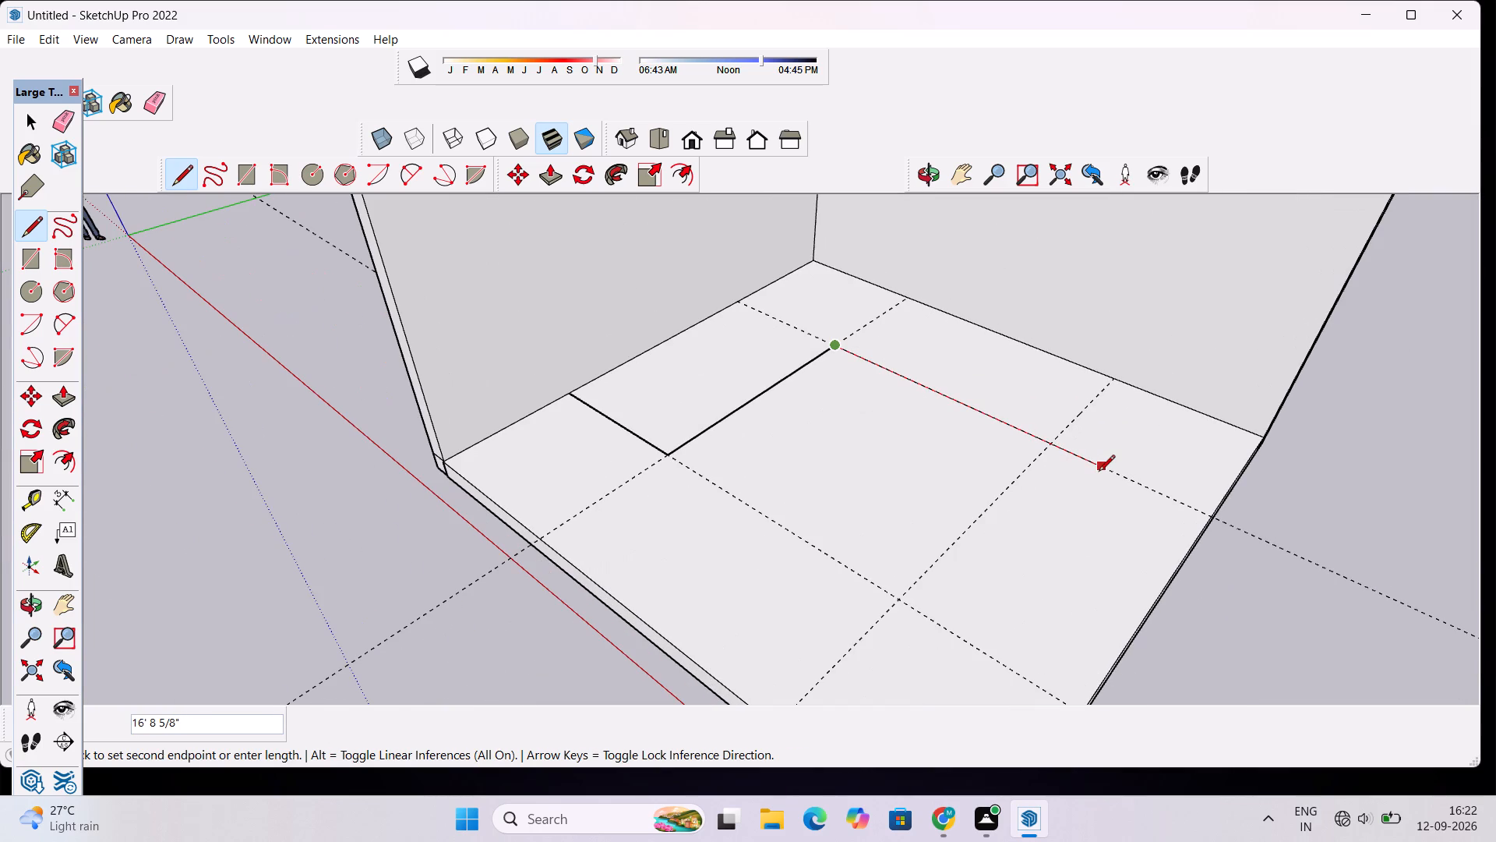
scroll(1099, 472, "up", 4)
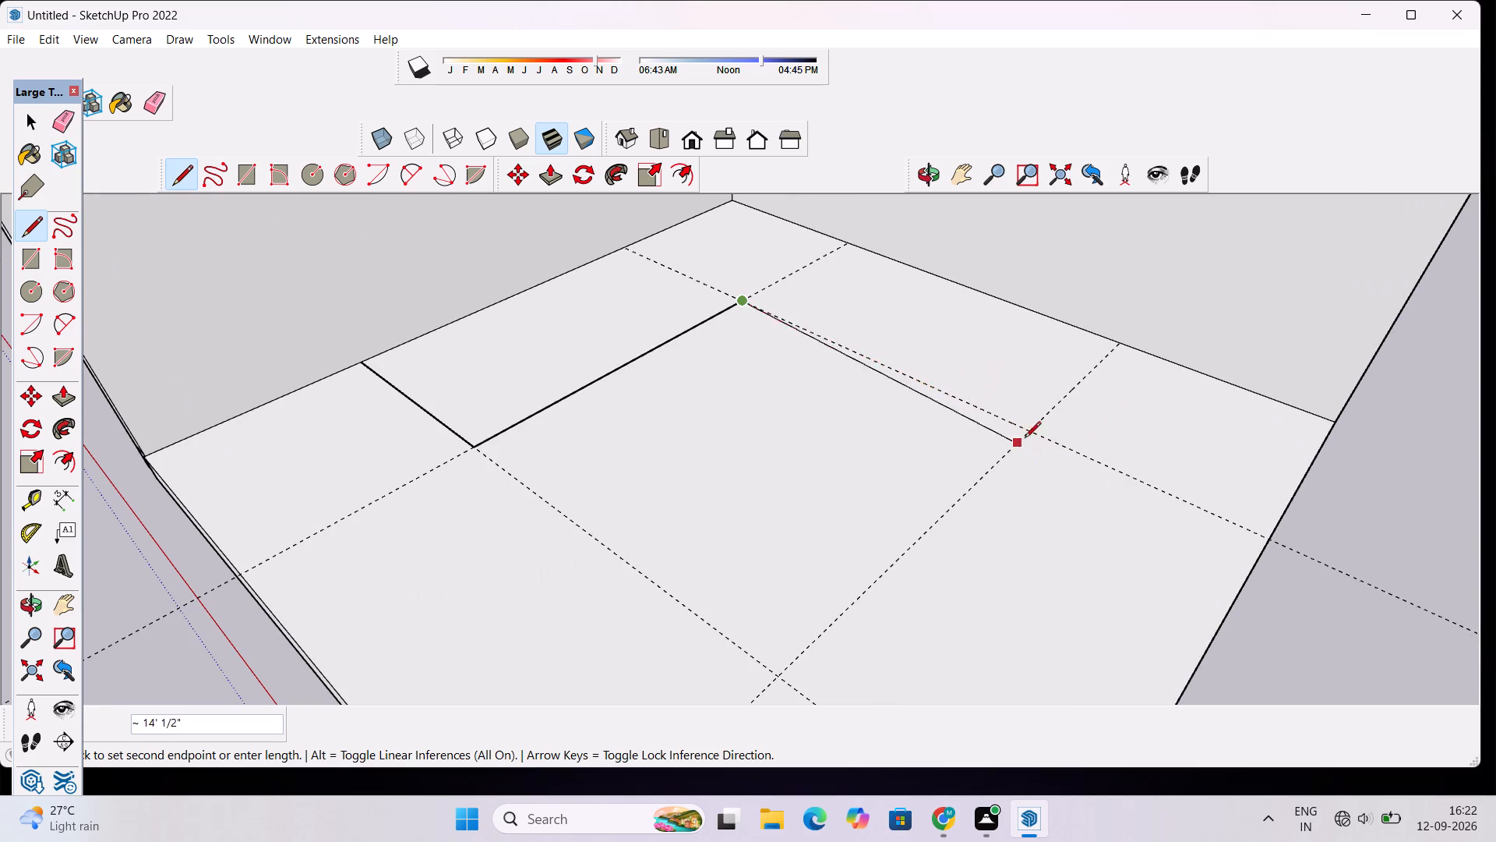
left_click(1031, 430)
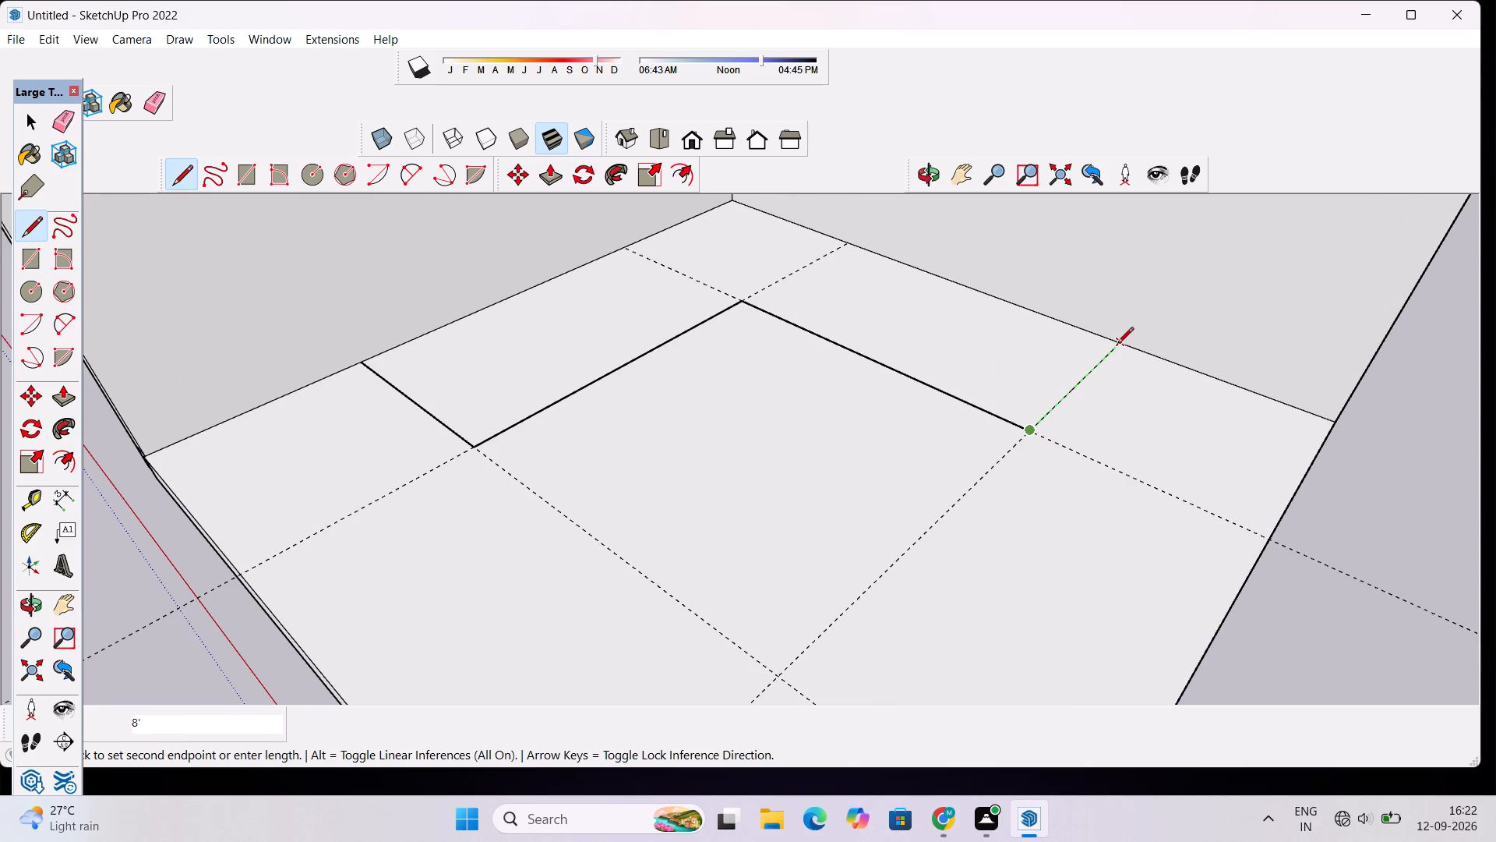
Close the L-shaped floor outline with an 8' line along the green axis from the guide crossing to the adjacent wall's base.
left_click(1117, 345)
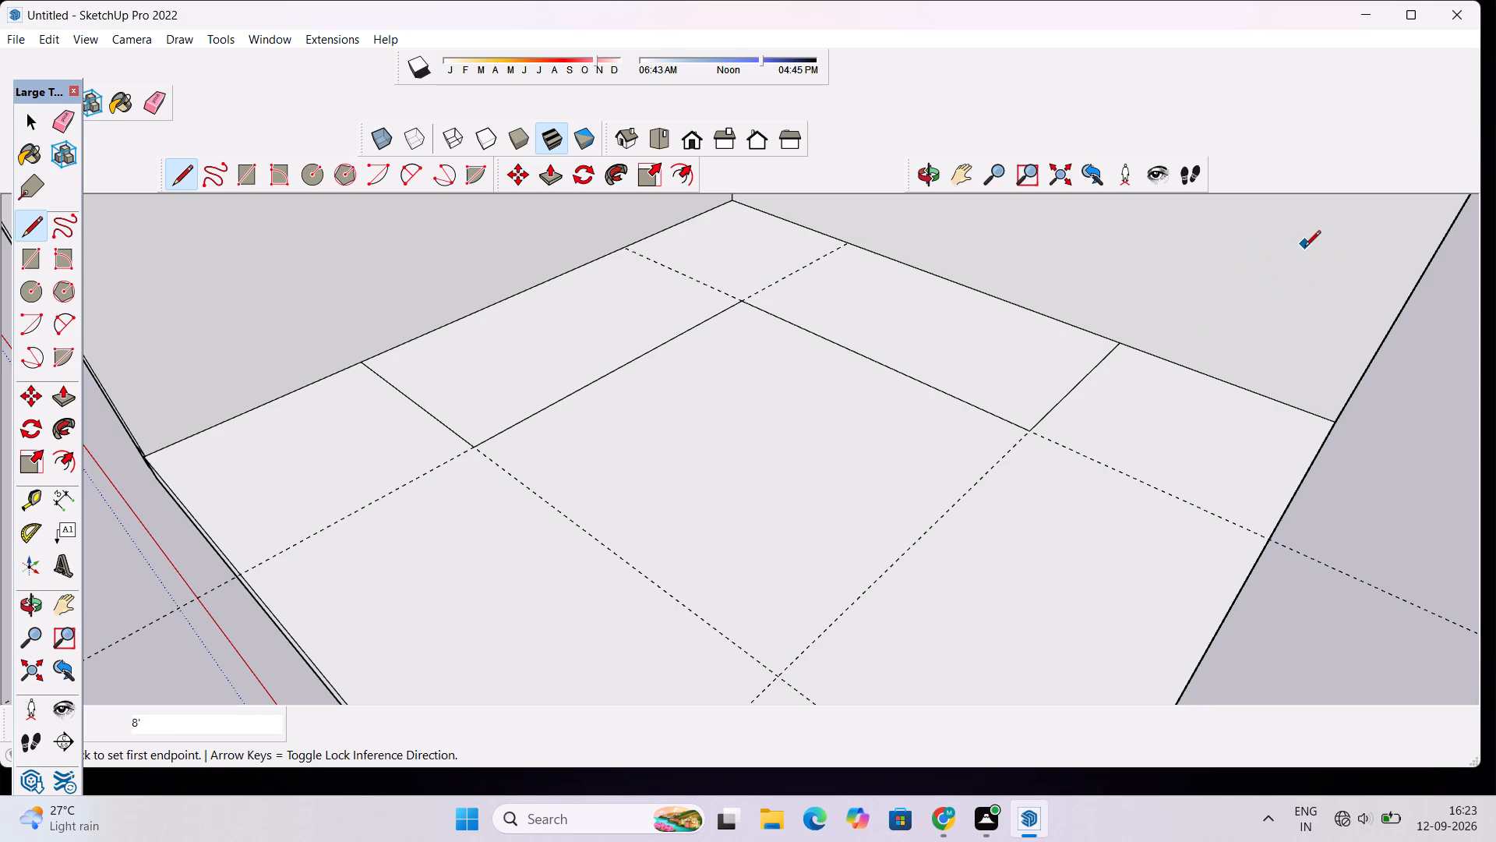
scroll(1297, 290, "down", 1)
scroll(1288, 290, "up", 1)
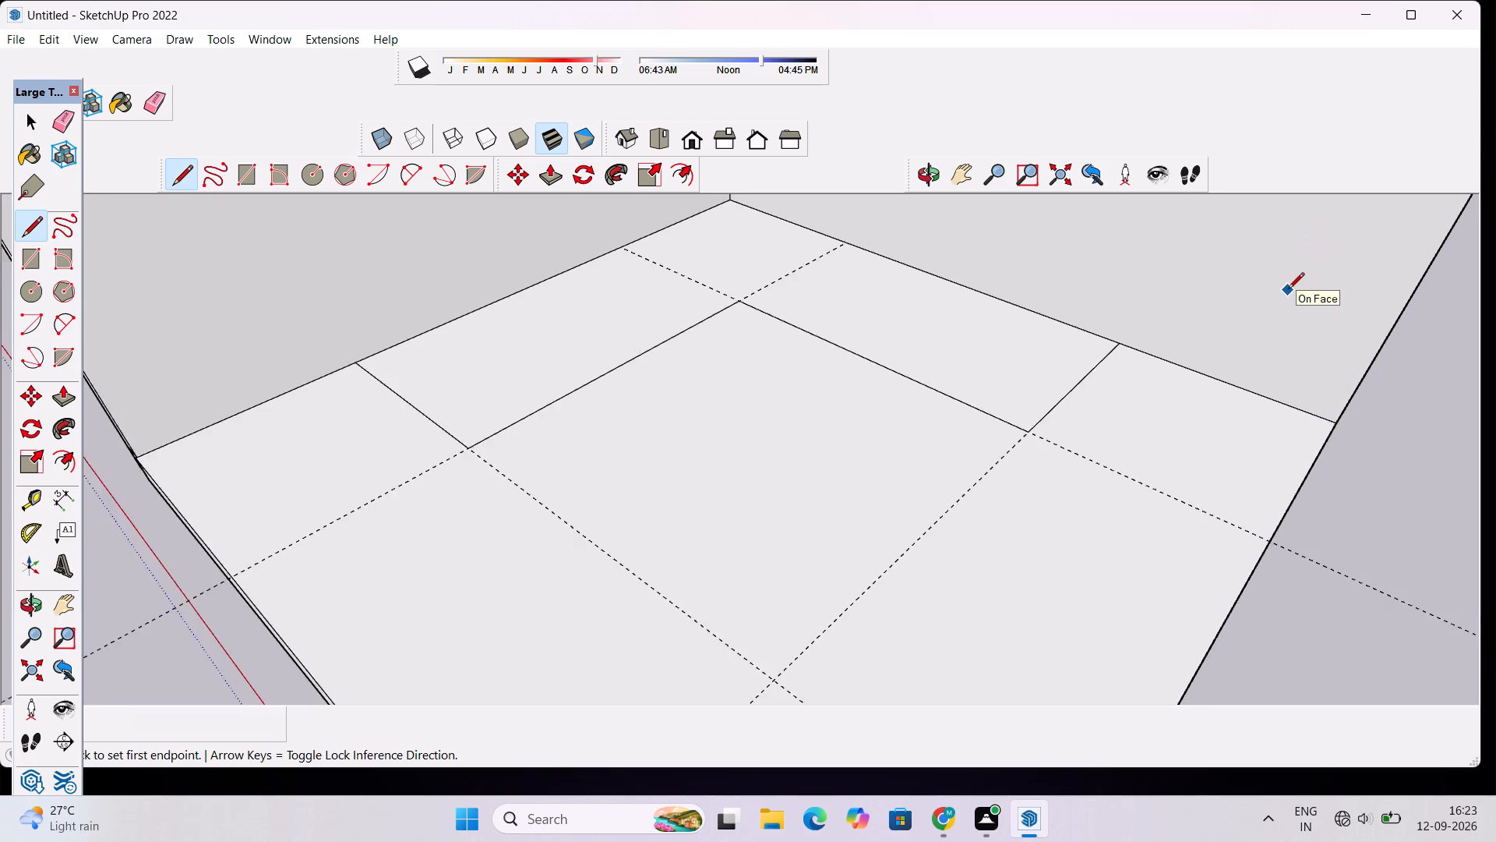
scroll(1288, 290, "up", 1)
scroll(1288, 290, "down", 2)
scroll(1286, 290, "up", 2)
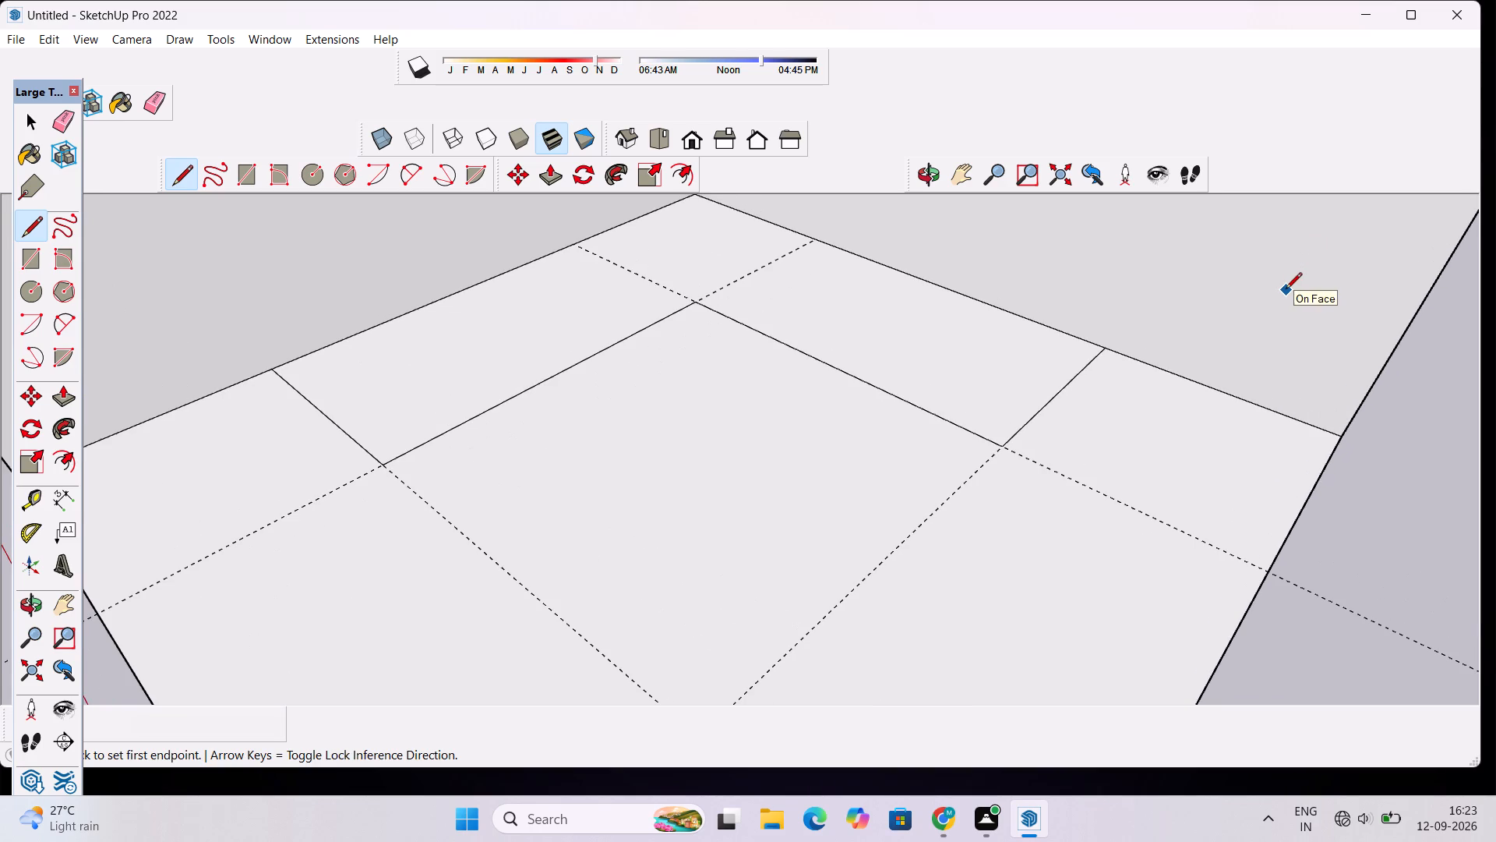
key("space")
Examine the room and the closed L-shaped floor outline from near and far.
scroll(1212, 310, "down", 2)
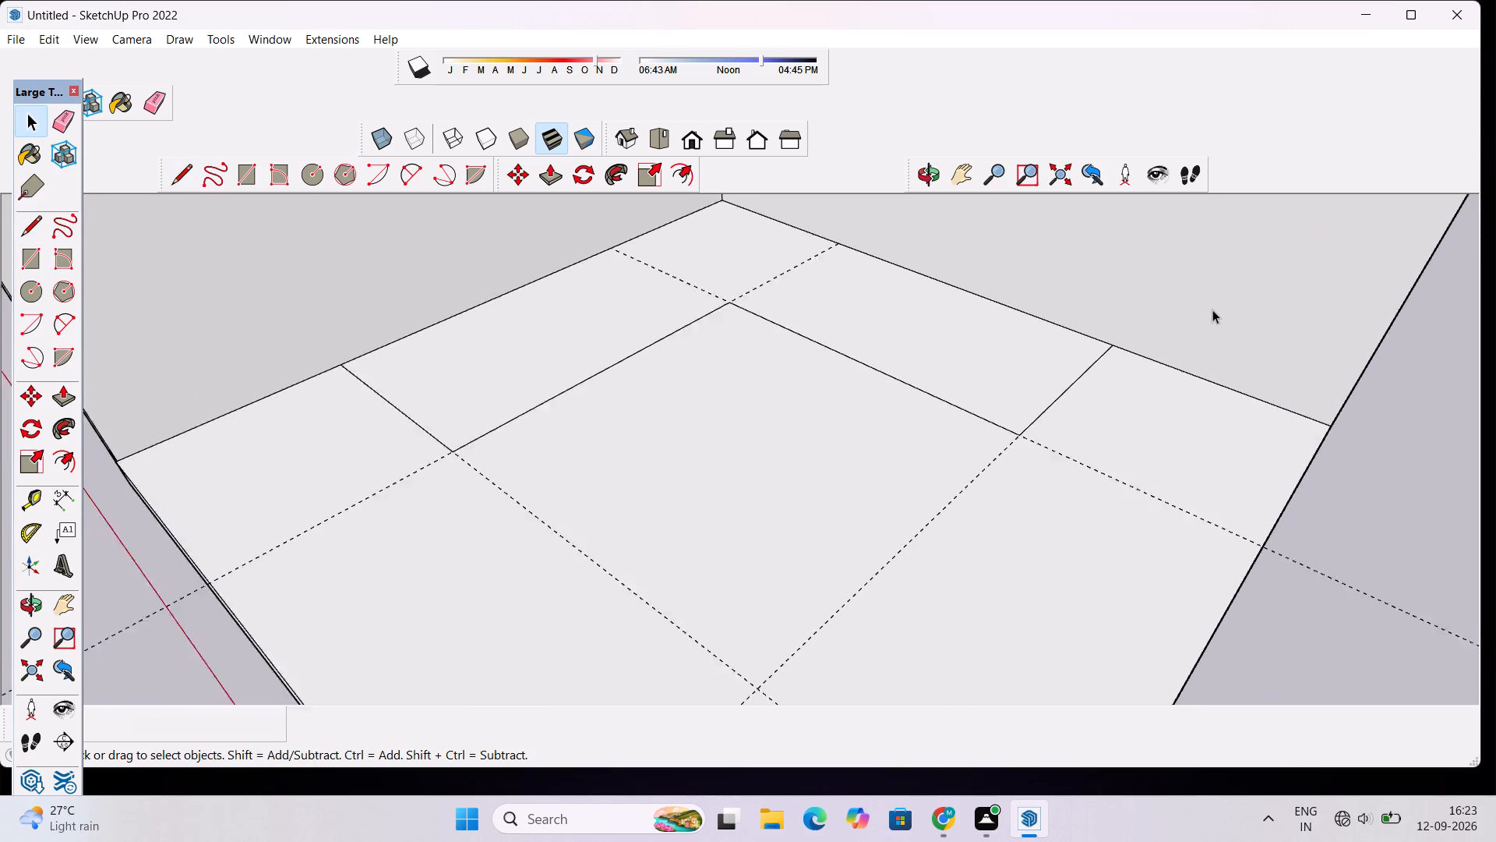
scroll(1212, 310, "down", 3)
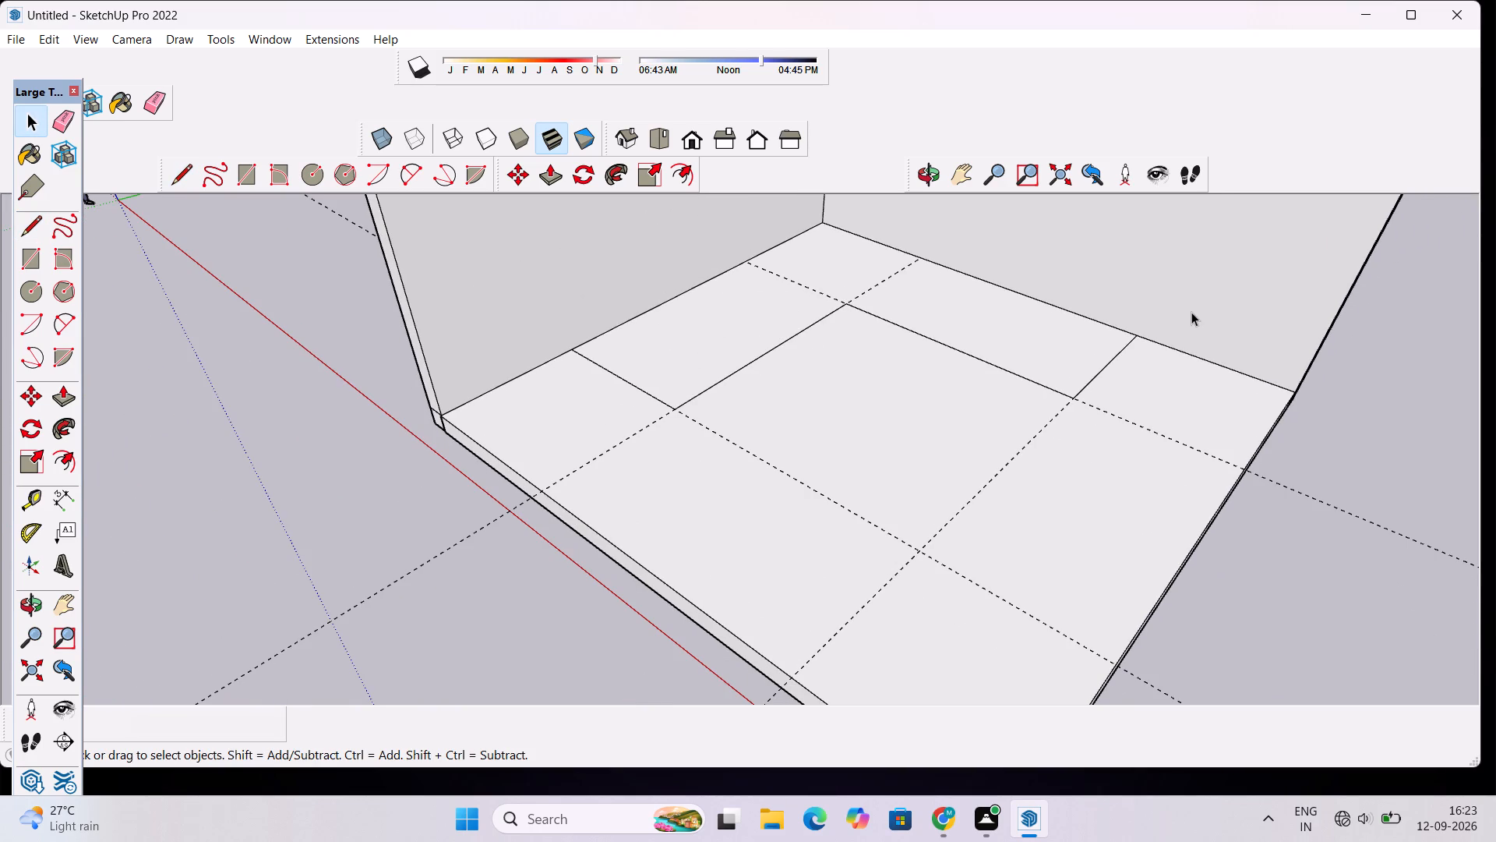
scroll(954, 306, "up", 2)
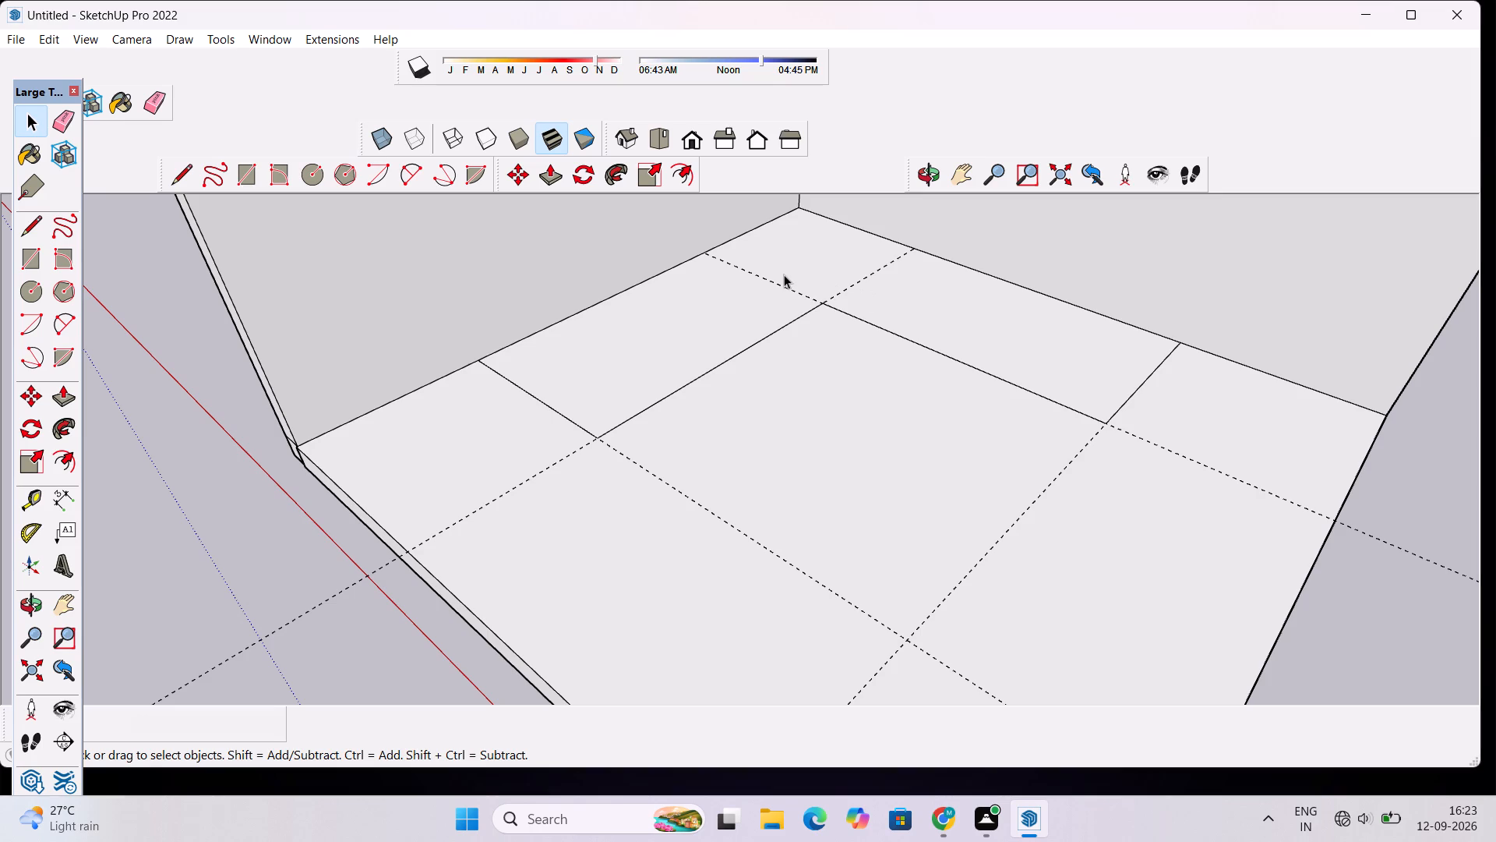
scroll(784, 278, "down", 4)
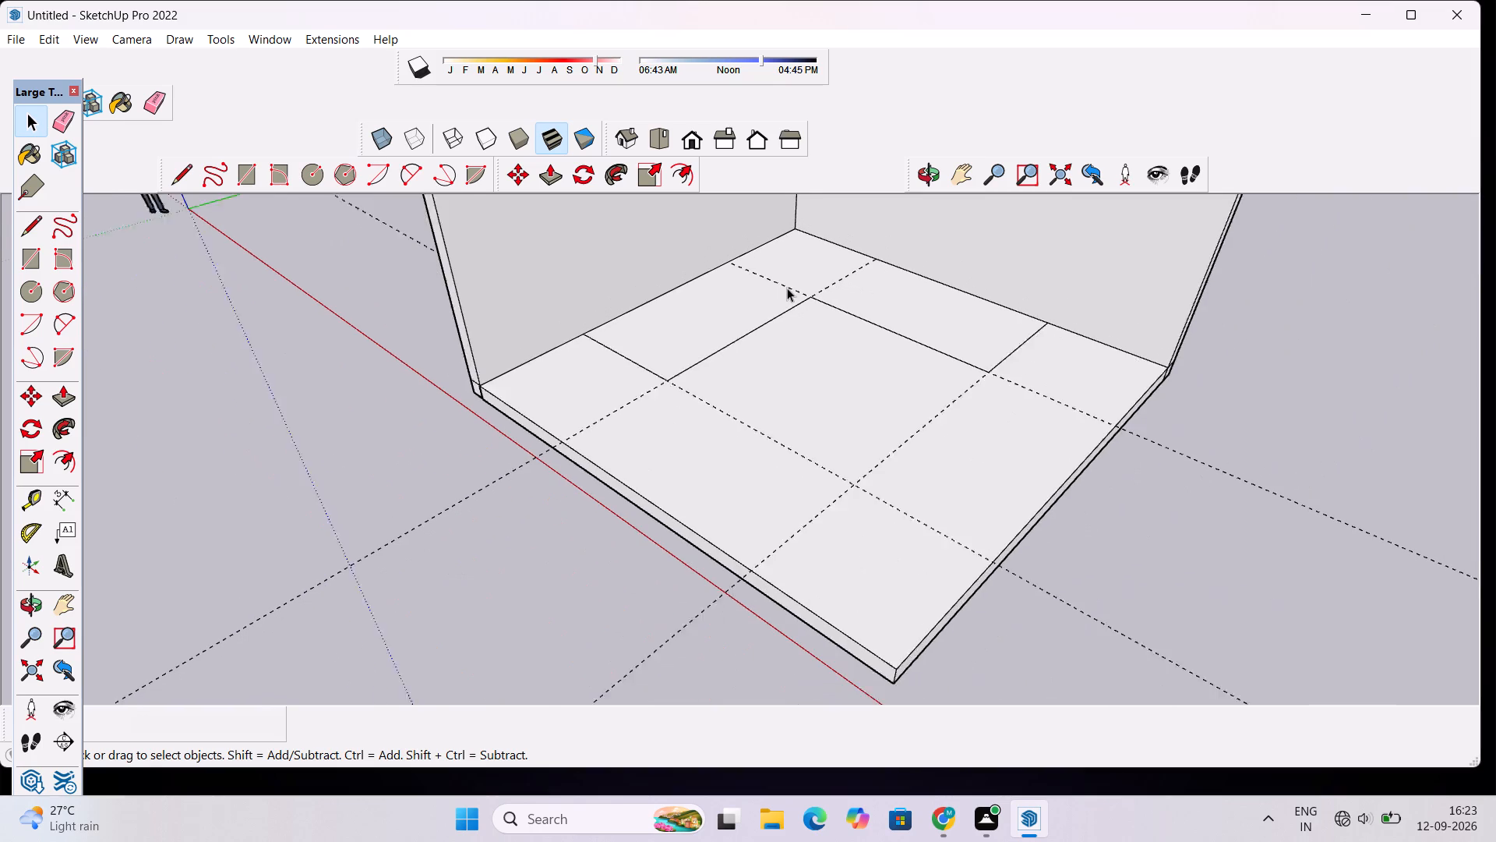
scroll(787, 288, "down", 1)
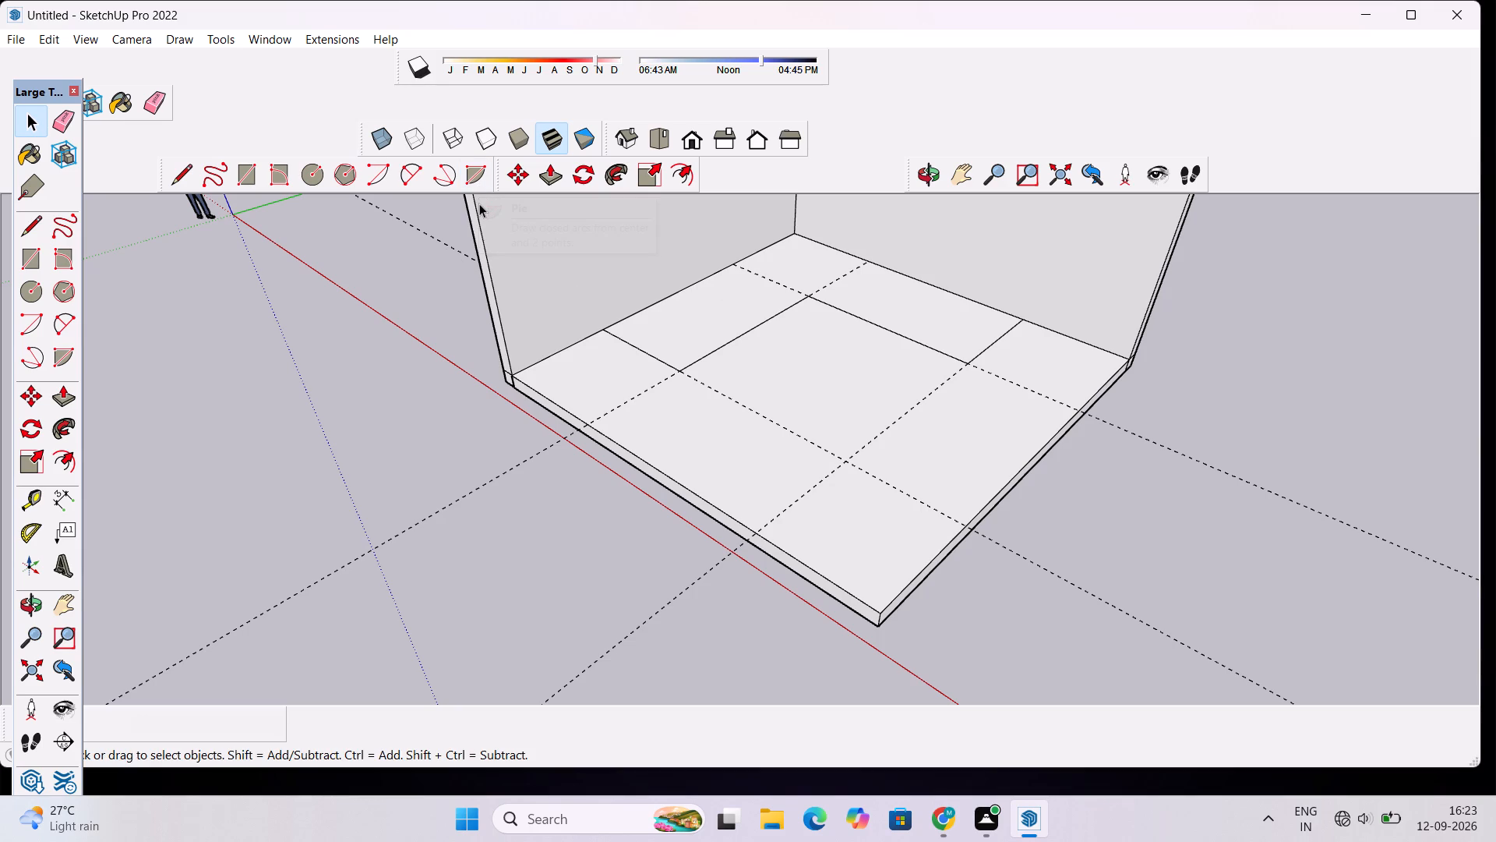
scroll(520, 280, "up", 1)
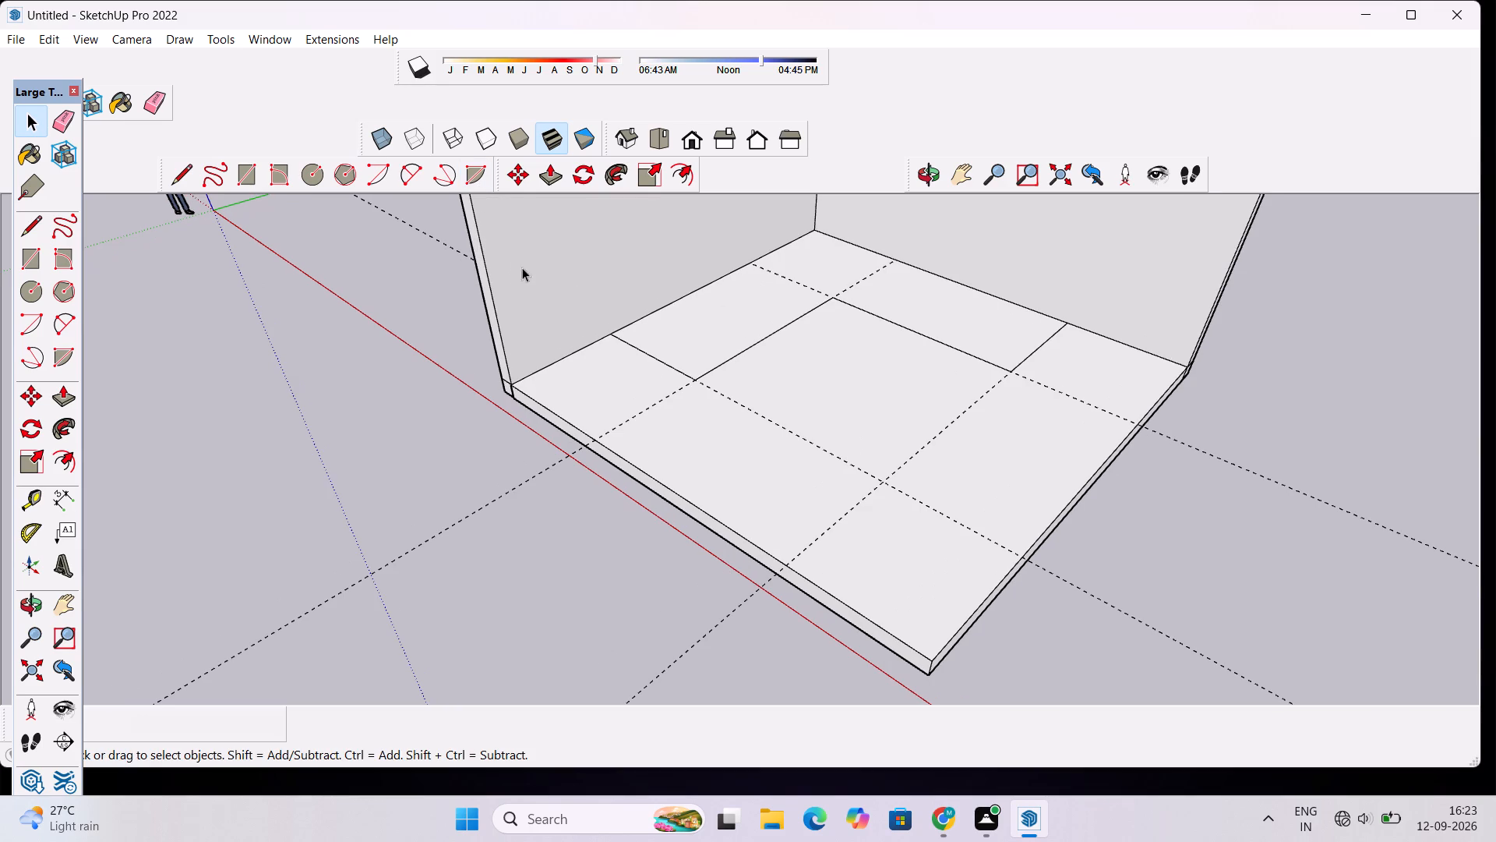
scroll(566, 242, "down", 2)
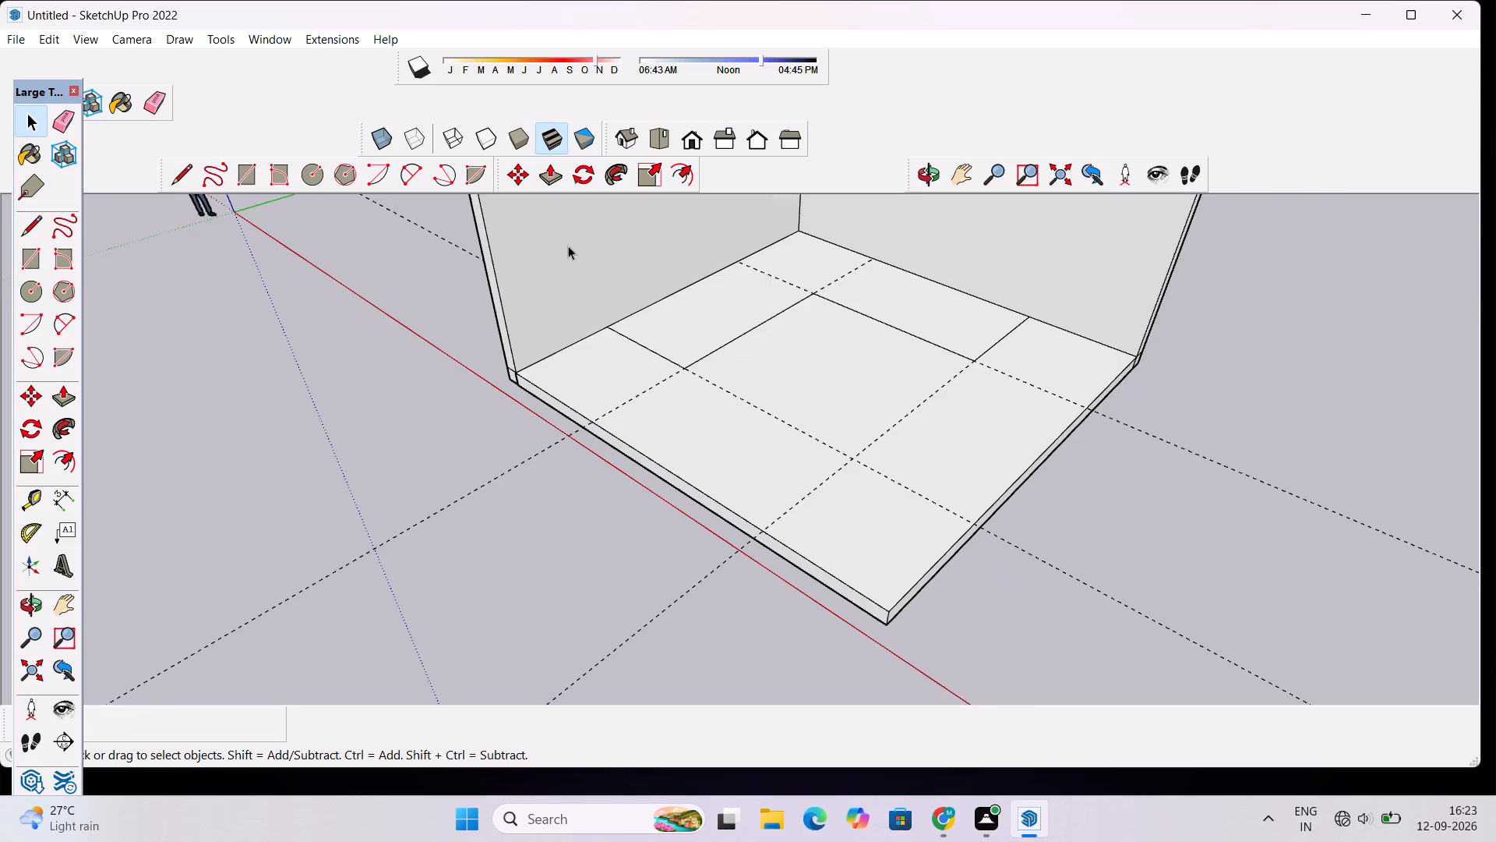
scroll(568, 246, "down", 2)
scroll(642, 318, "down", 18)
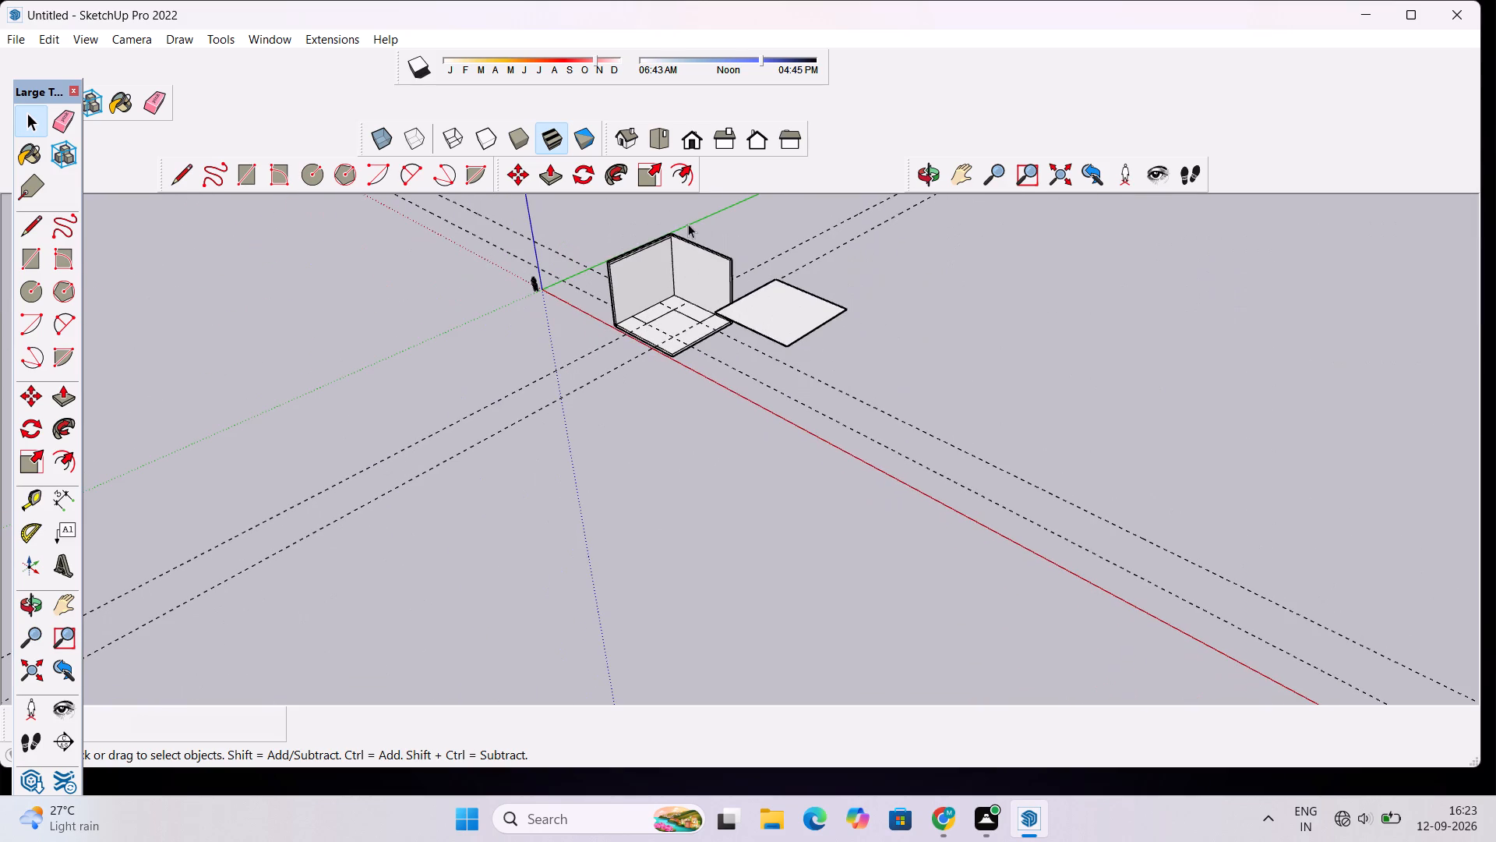
scroll(666, 223, "up", 13)
scroll(641, 299, "up", 3)
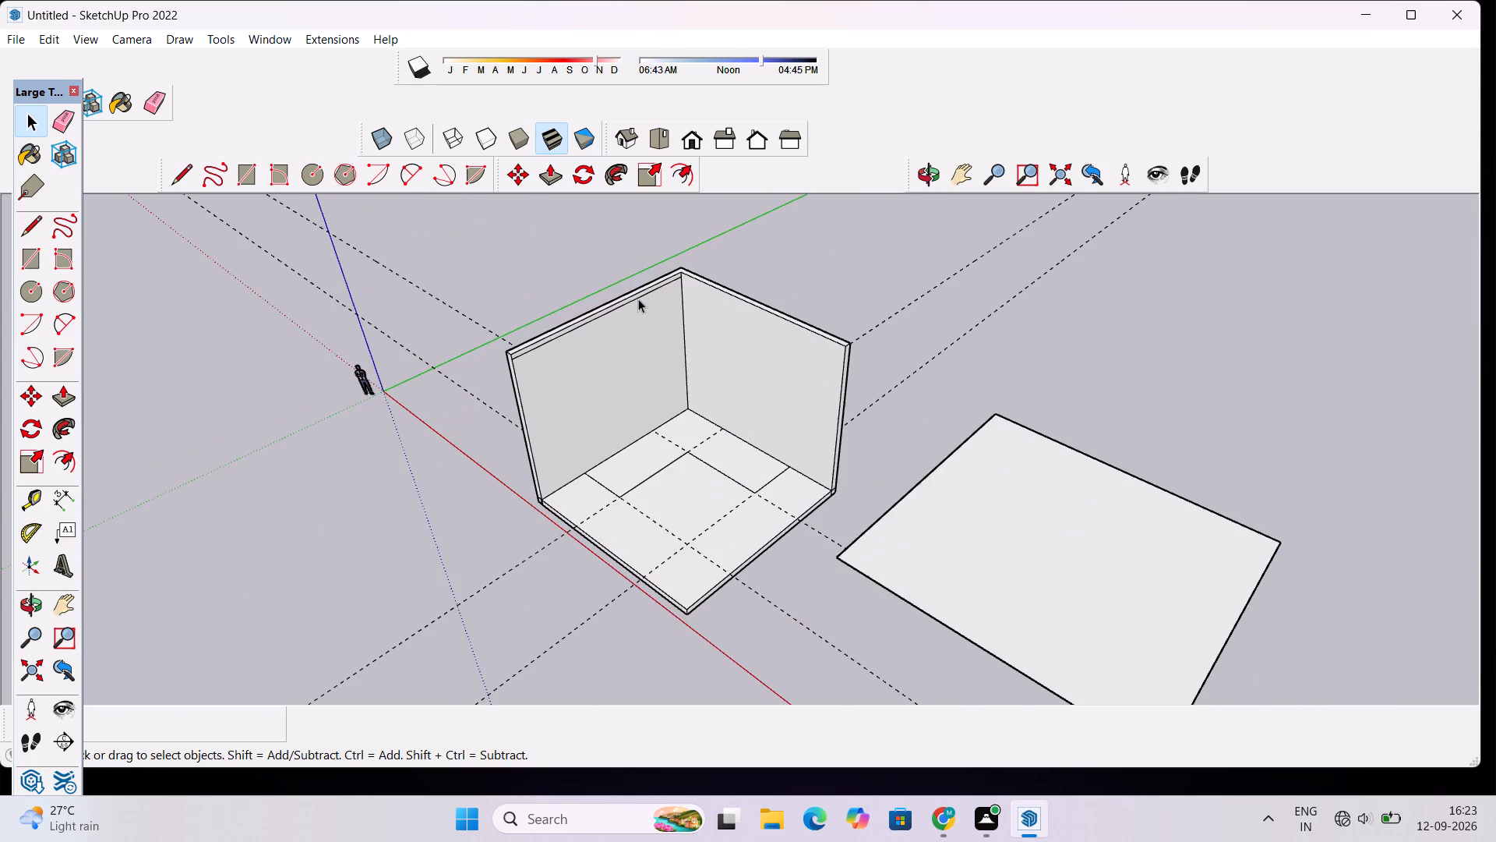
scroll(591, 492, "up", 5)
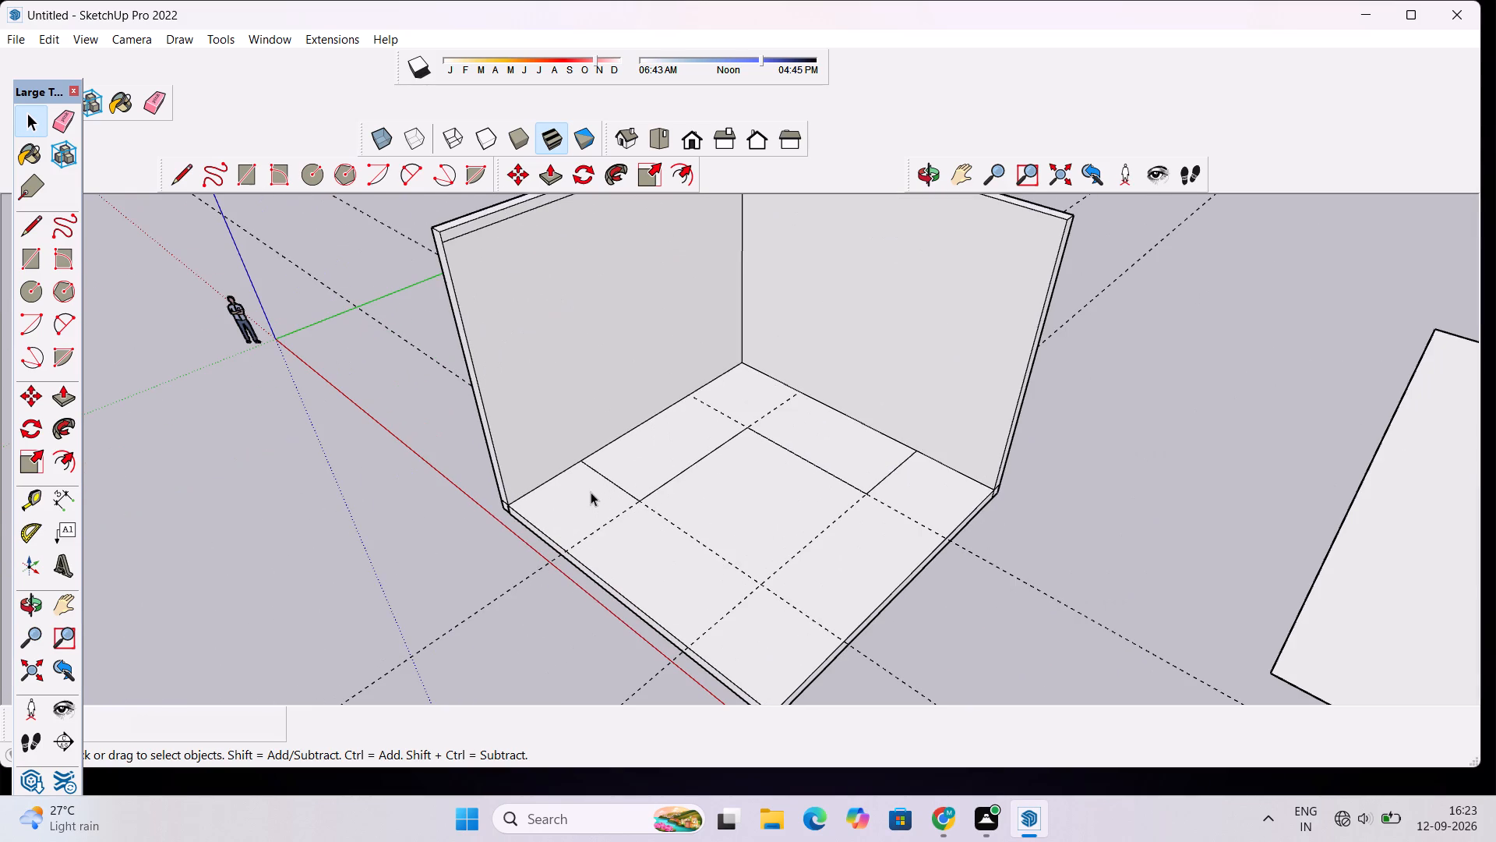
scroll(580, 535, "up", 3)
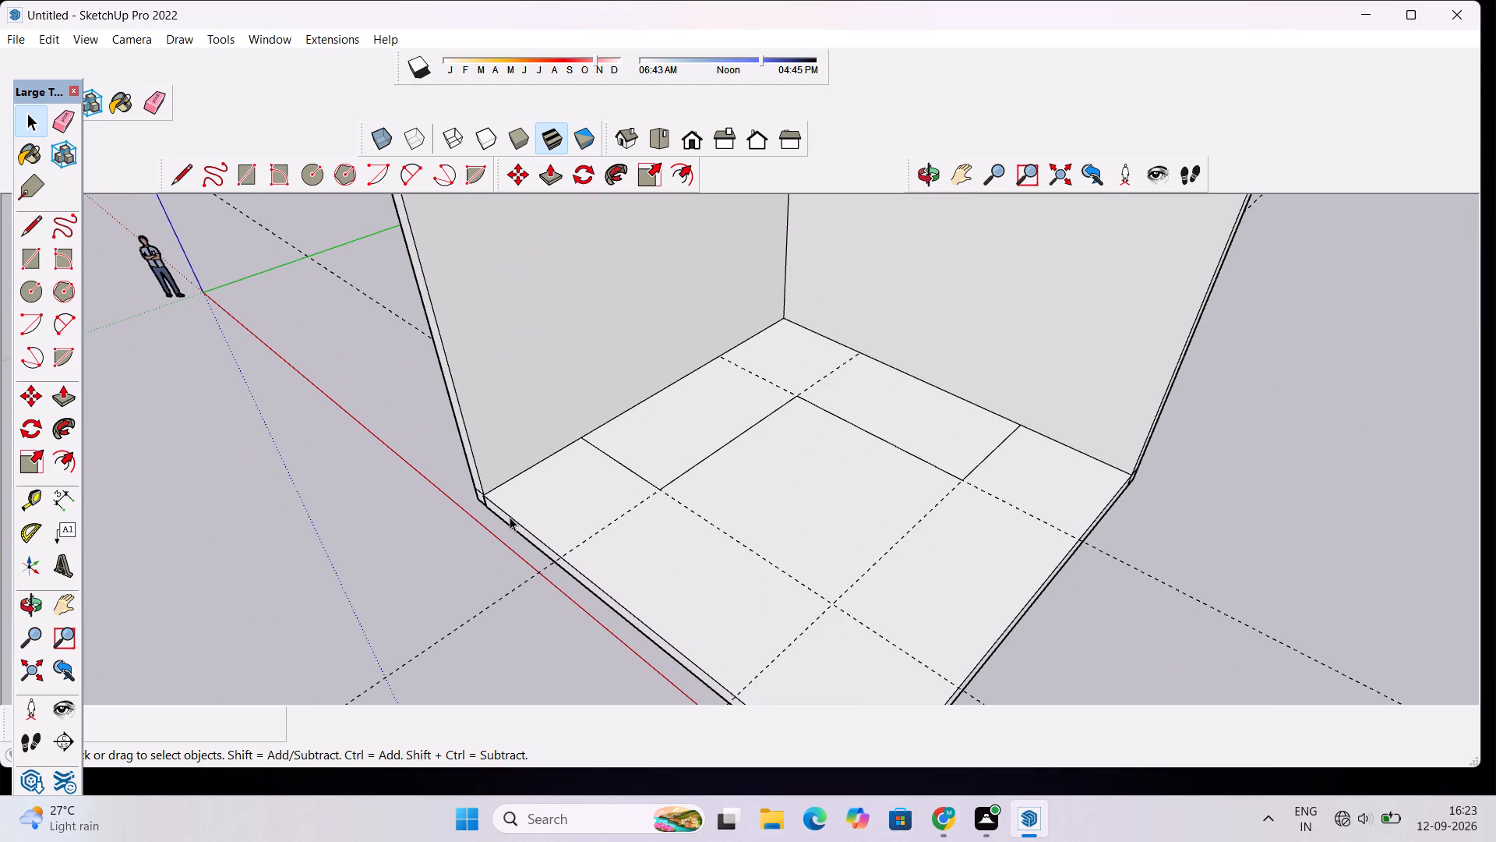
scroll(630, 446, "down", 3)
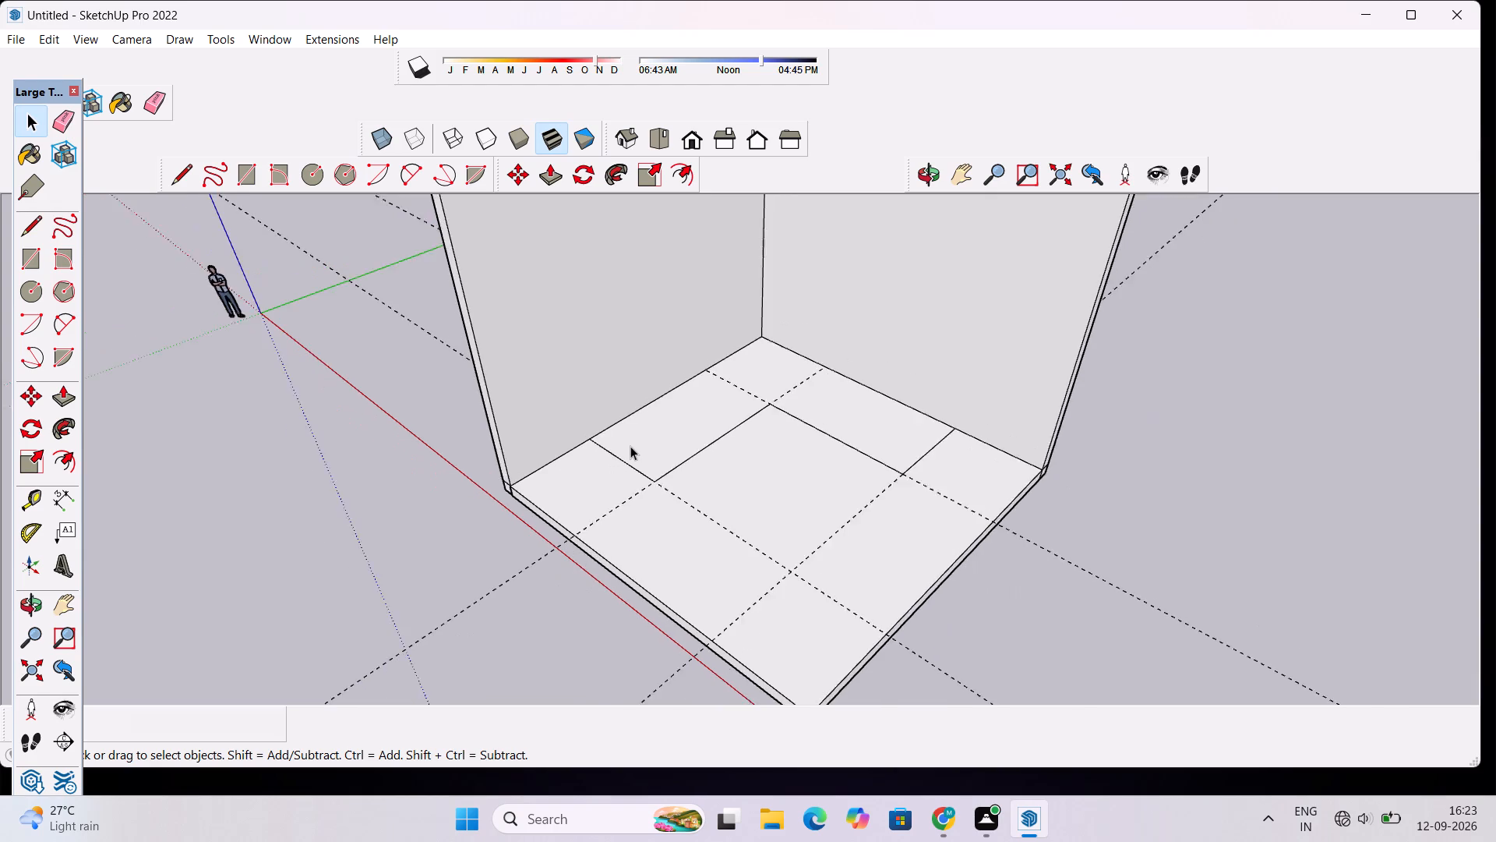
scroll(630, 446, "down", 2)
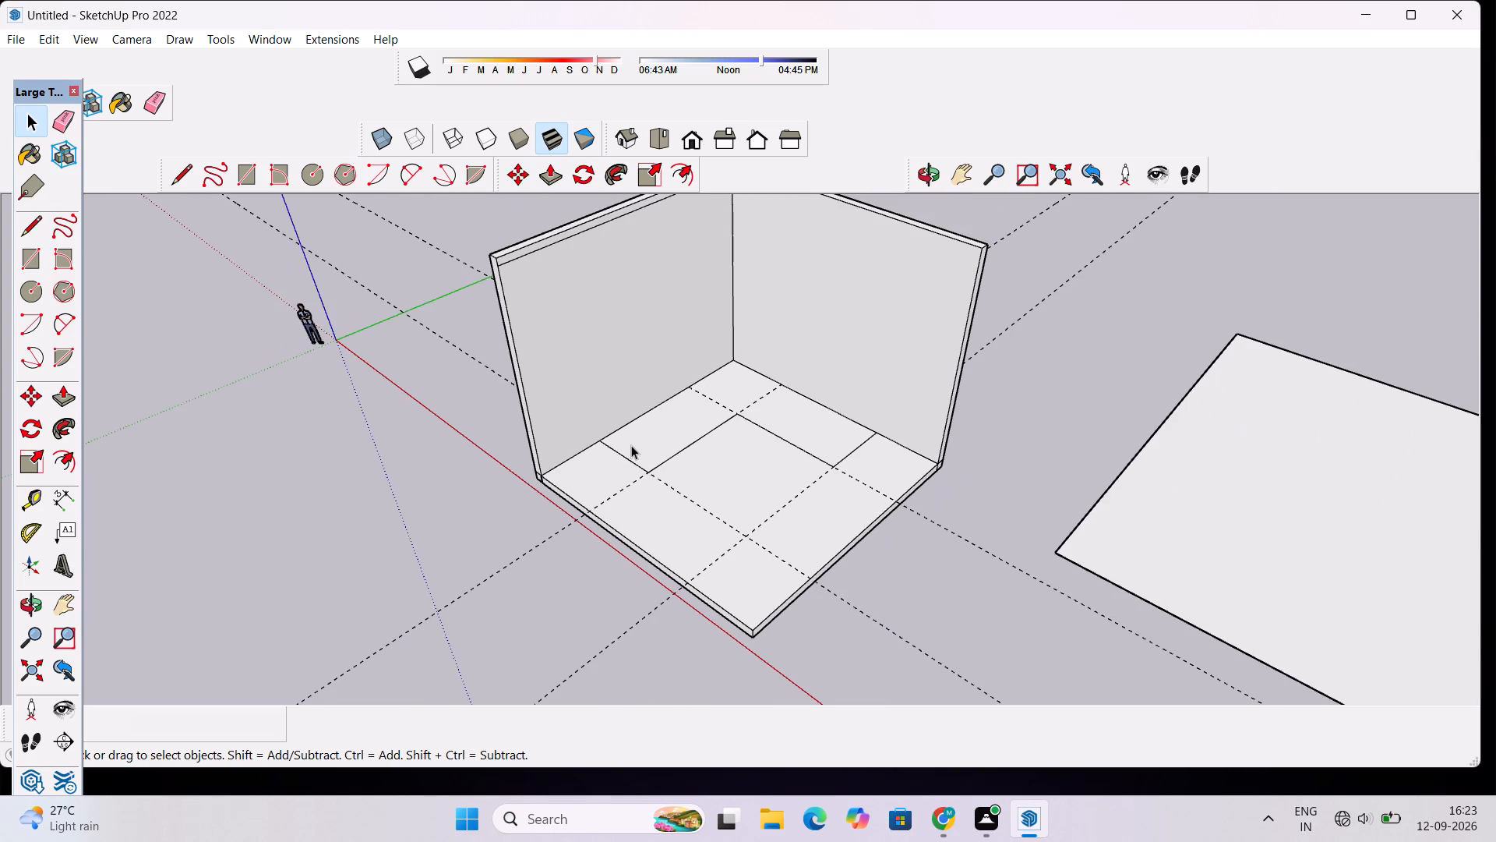
scroll(575, 522, "up", 5)
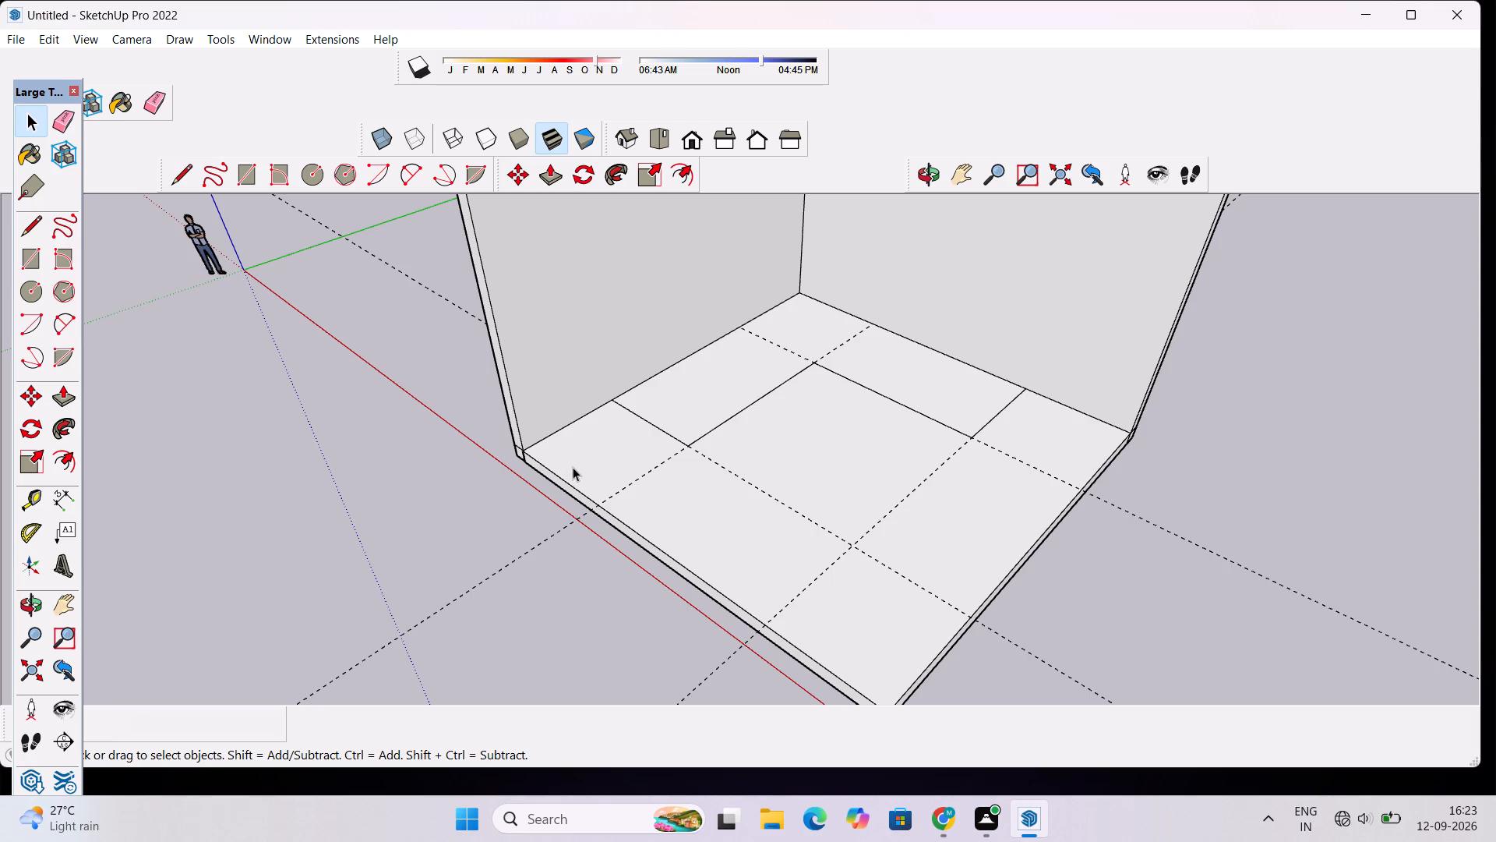
scroll(584, 446, "down", 2)
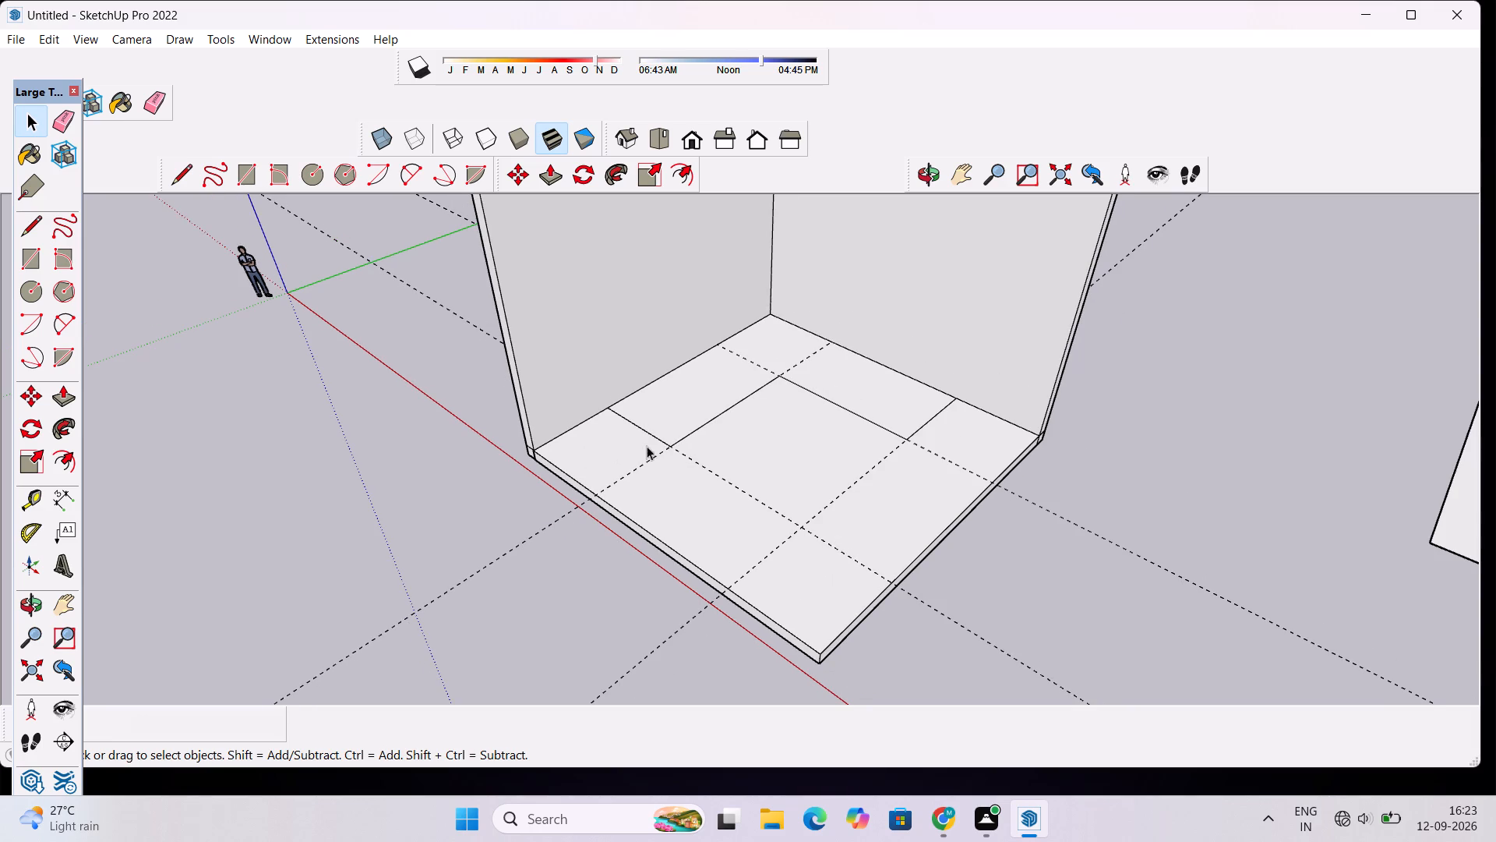
Push/Pull the L-shaped floor face in the inner corner up by 8'.
key("p")
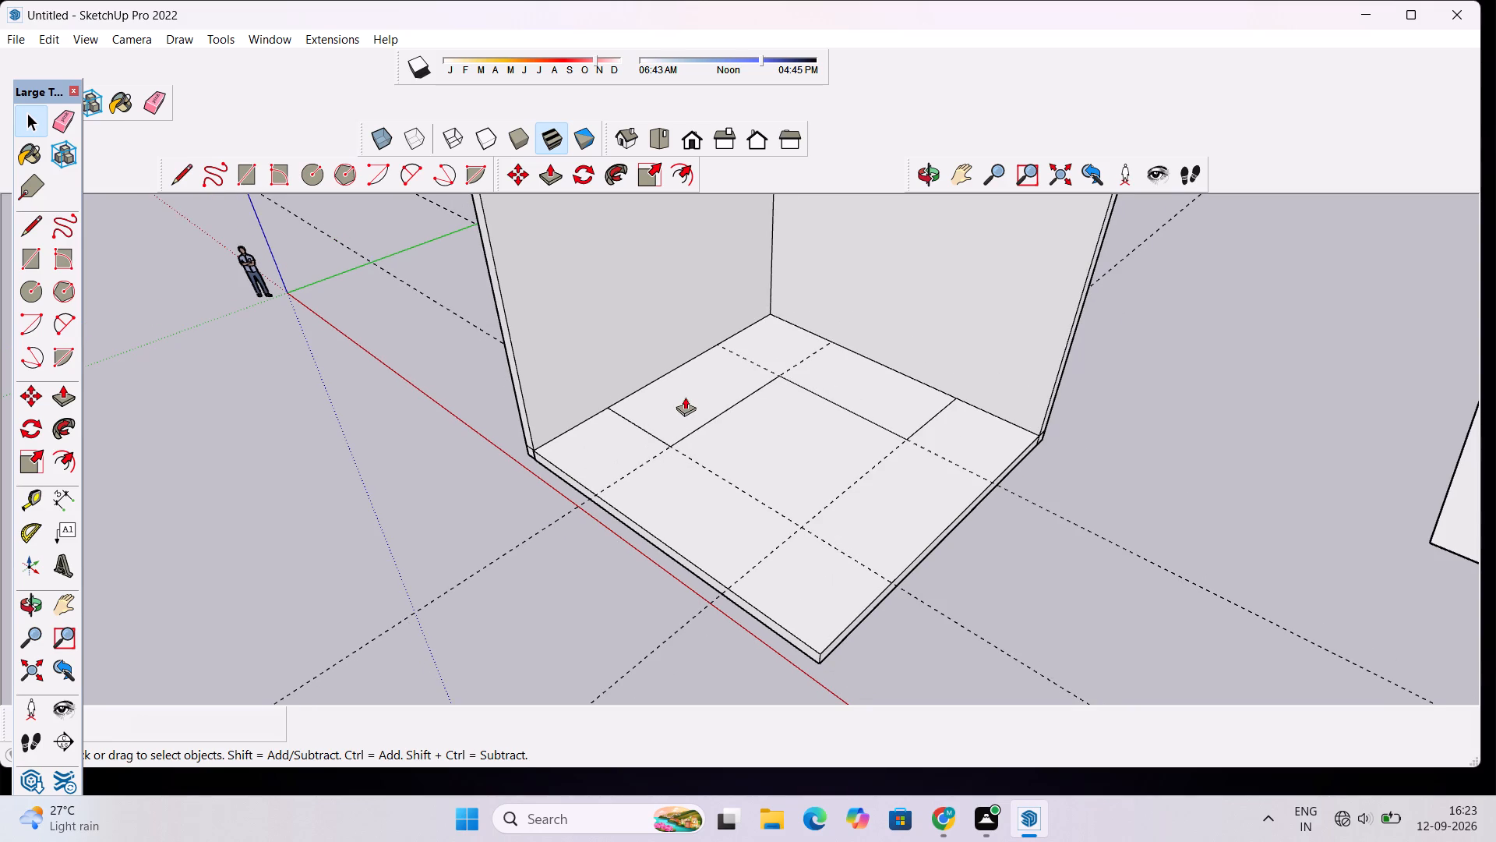
left_click(685, 397)
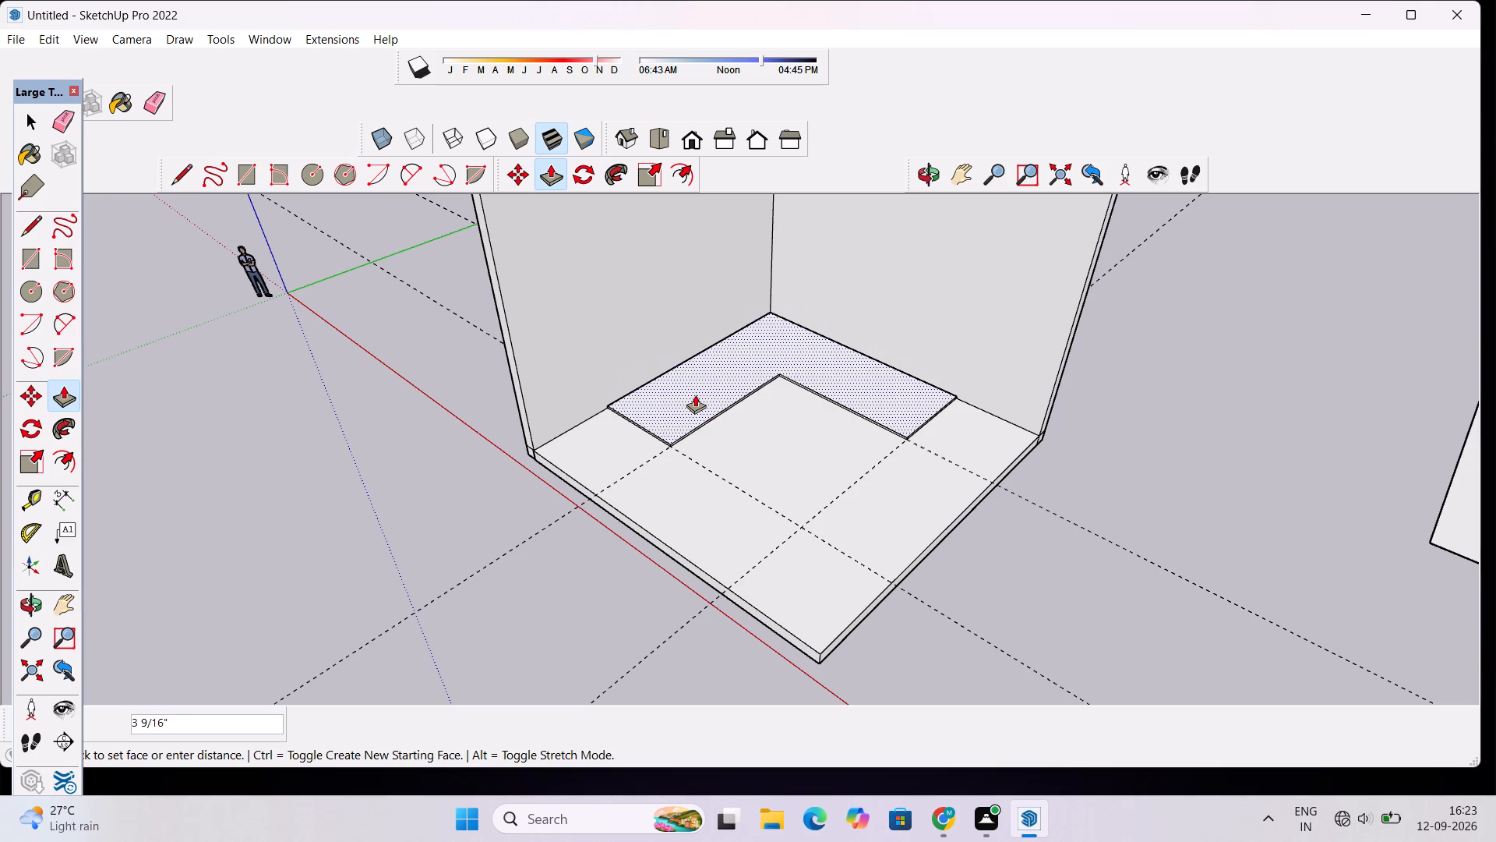
scroll(698, 376, "down", 4)
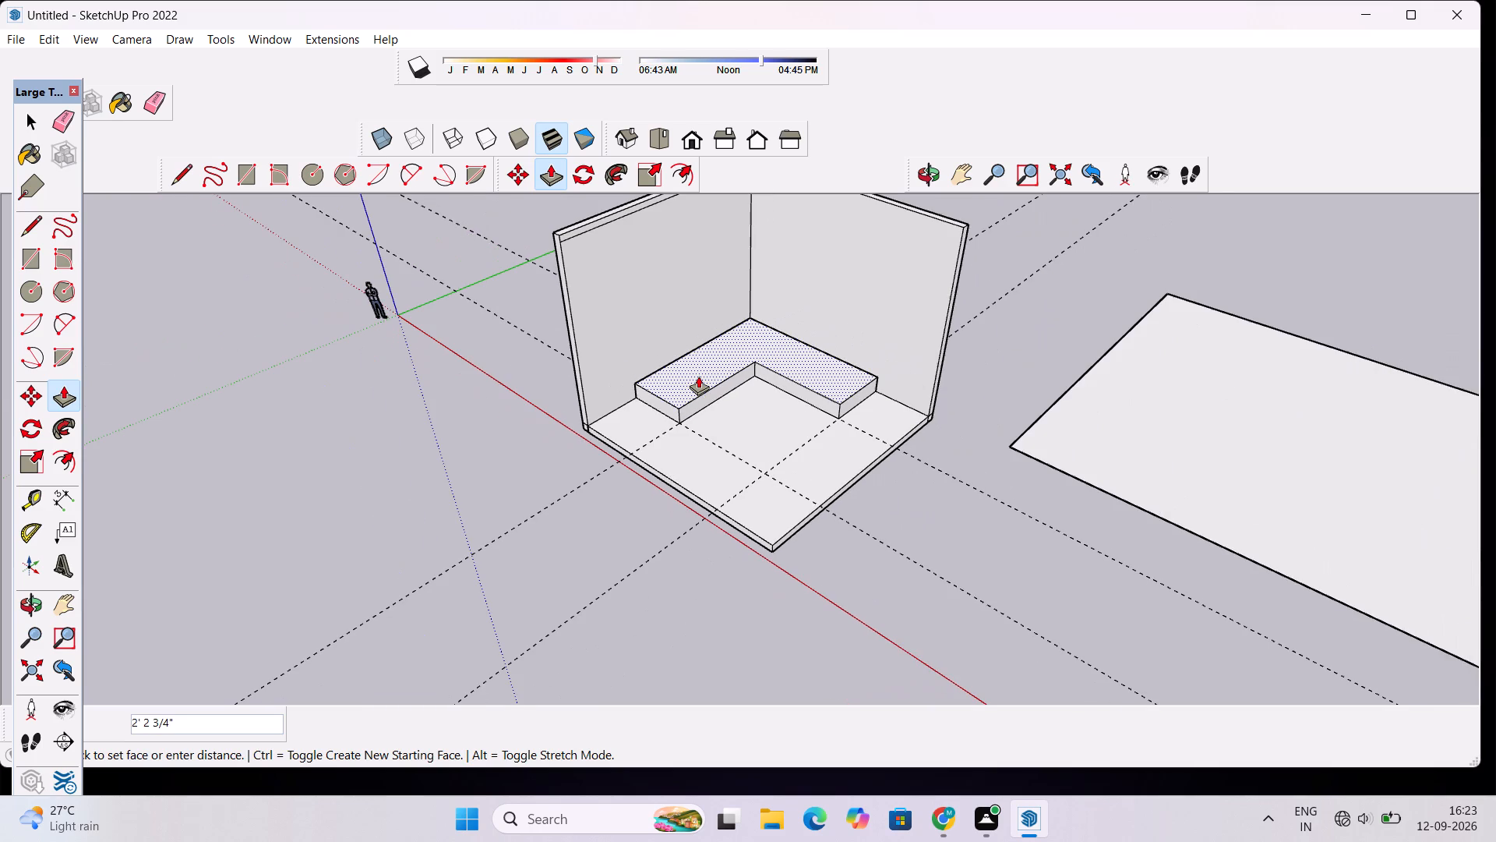
scroll(698, 376, "up", 3)
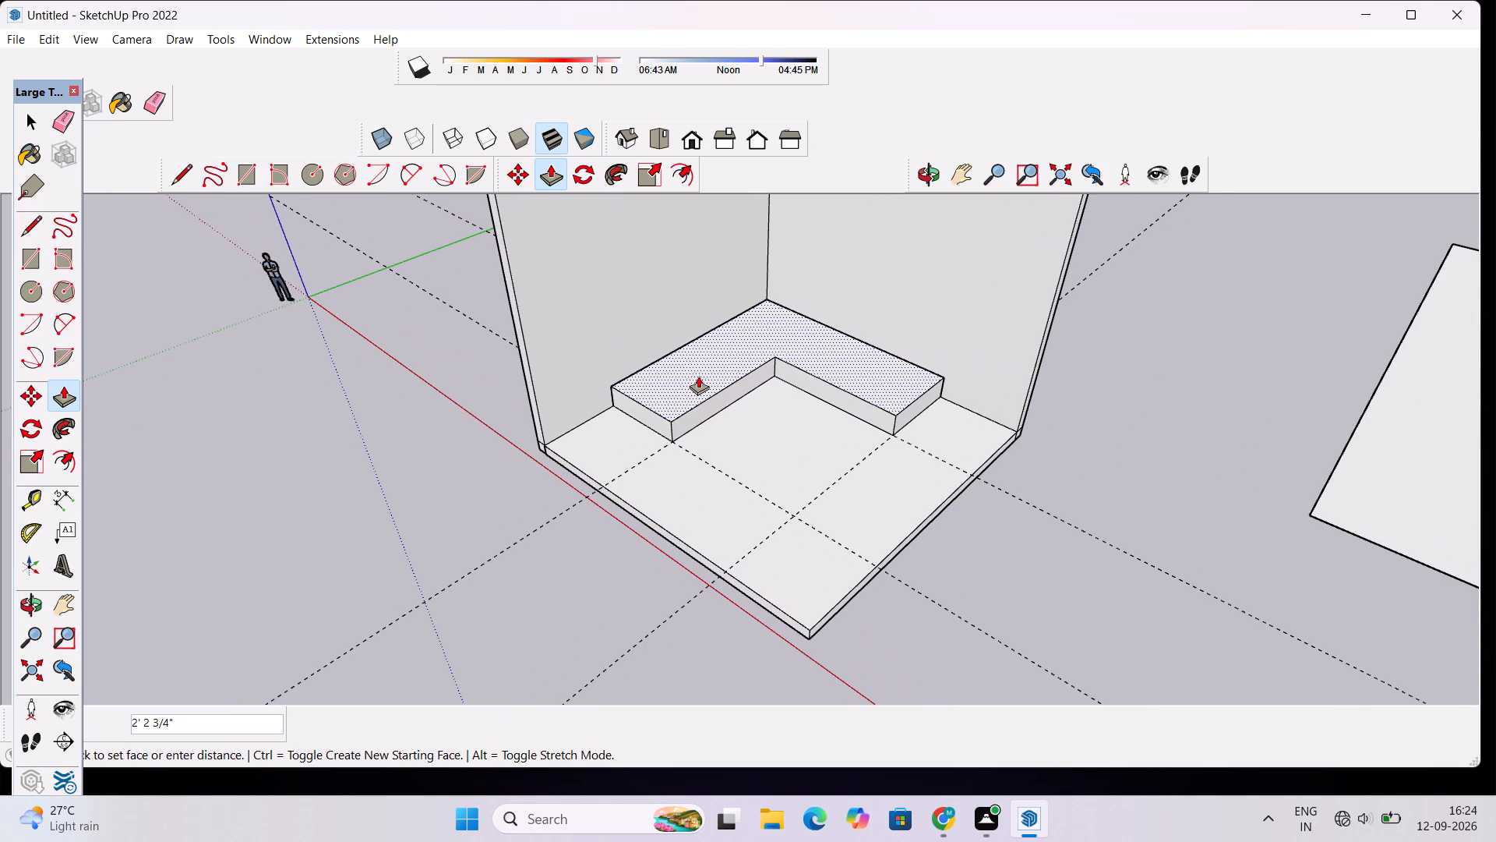
scroll(698, 376, "down", 1)
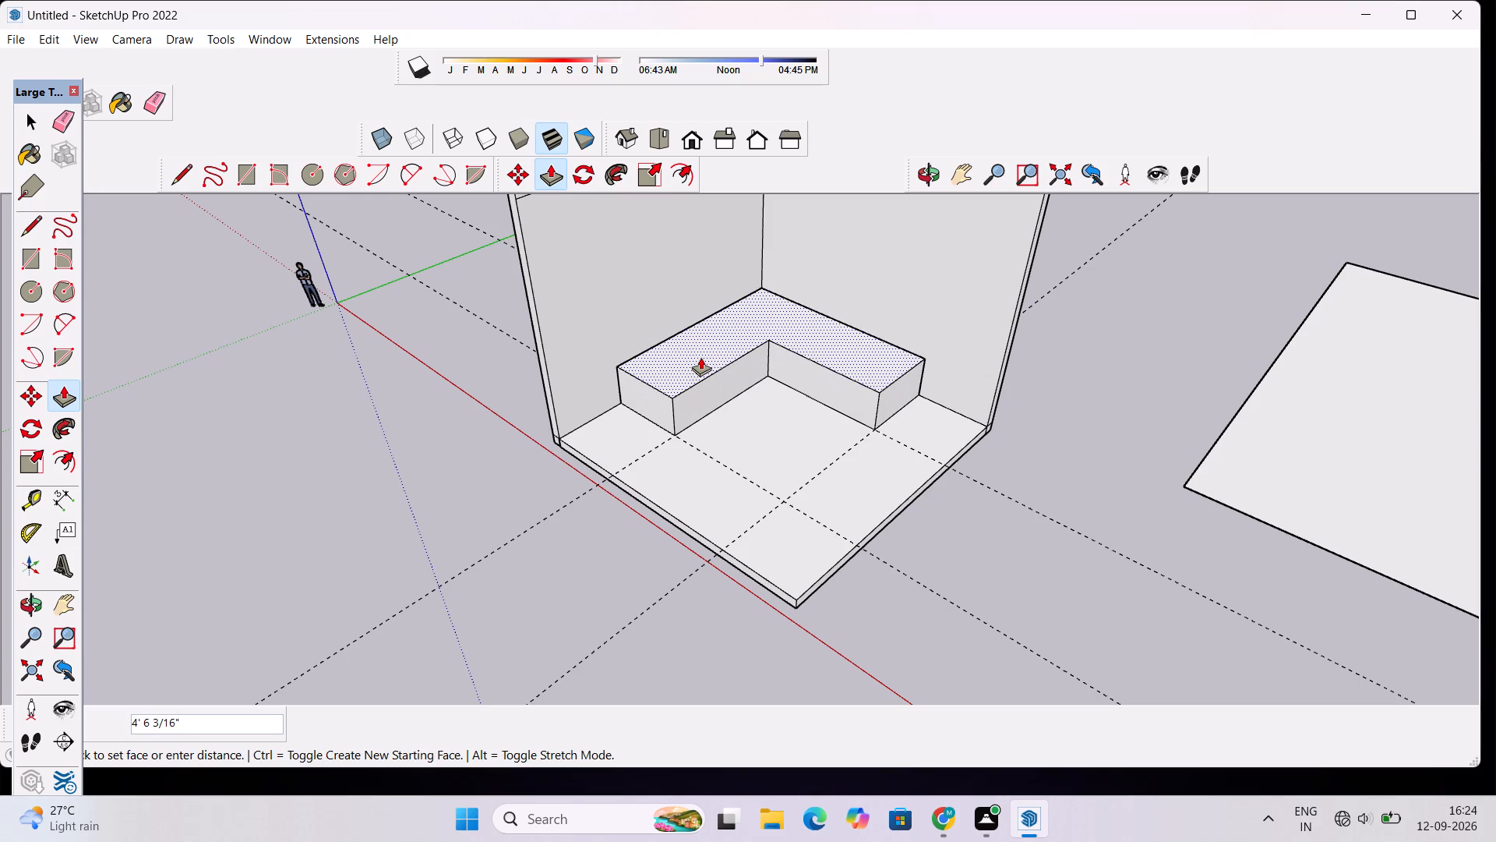
scroll(701, 354, "down", 4)
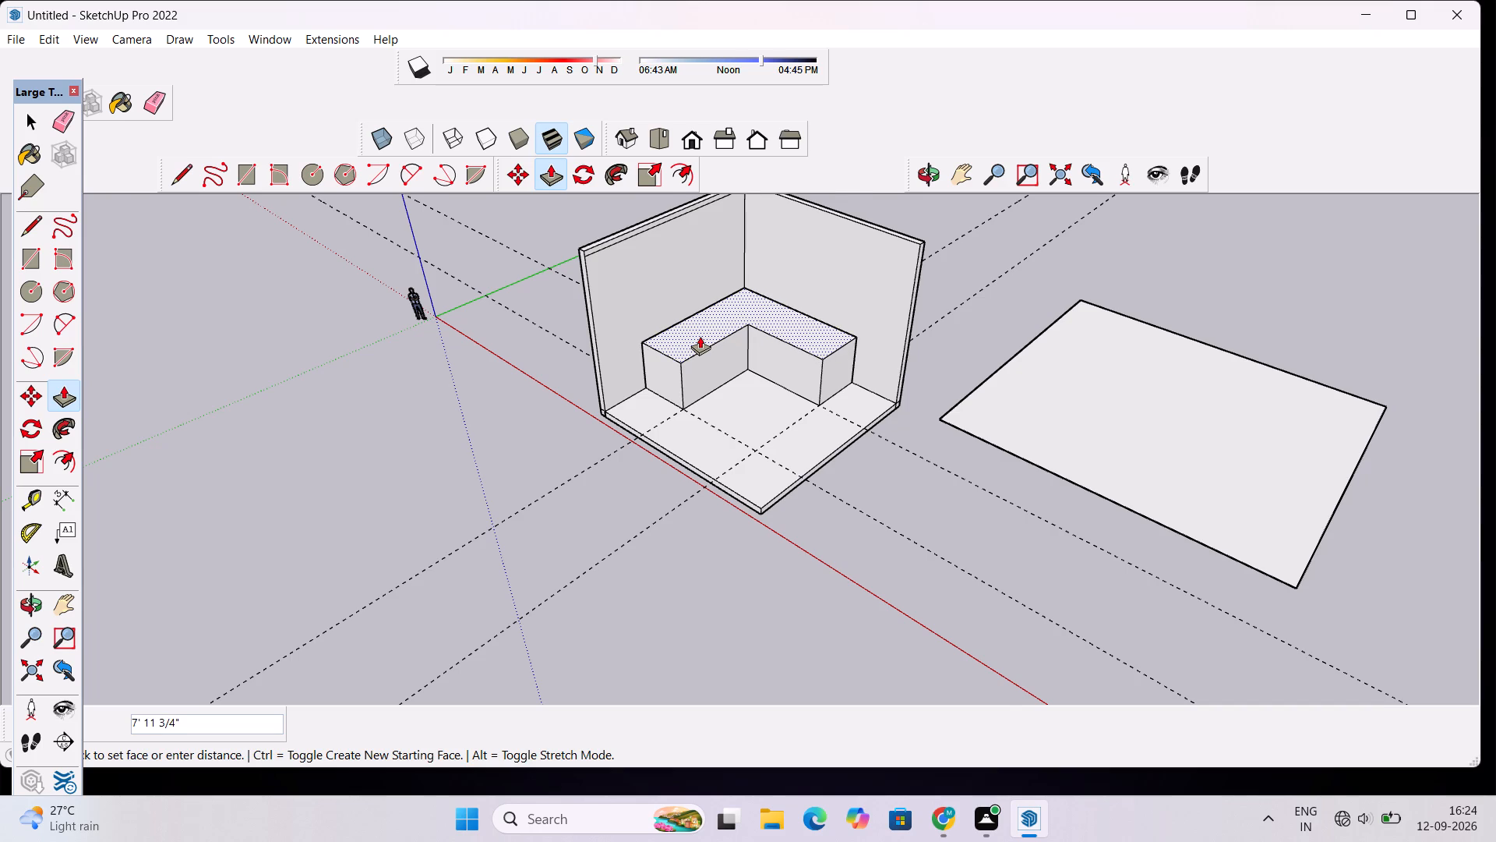
scroll(700, 336, "up", 1)
type("8'")
key("Return")
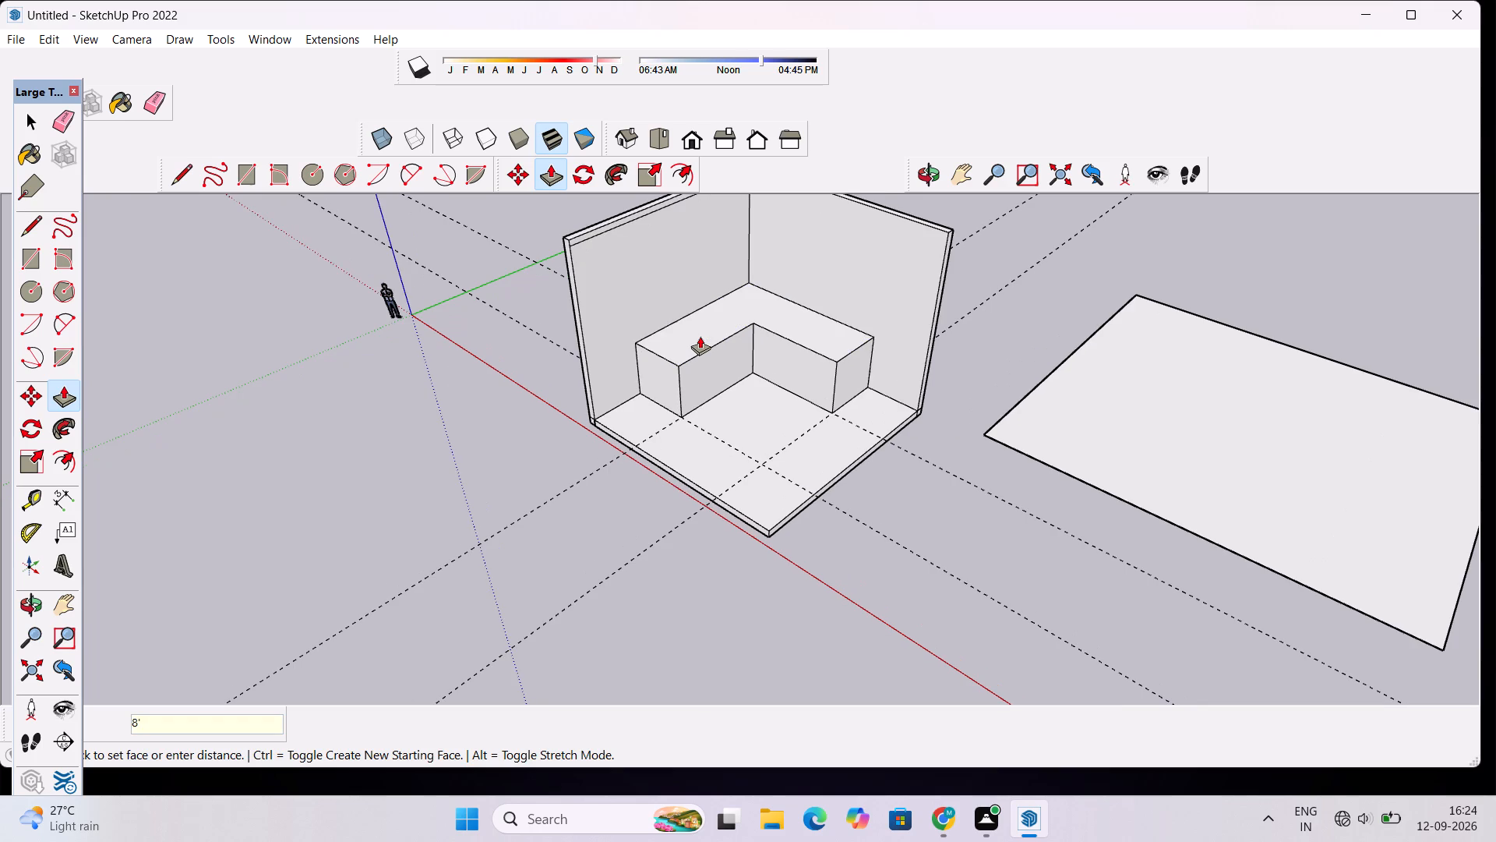
Push/Pull the end face of the L-shaped block's arm that runs along the green axis outward by 2'.
left_click(924, 177)
left_click_drag(820, 405, 729, 250)
scroll(730, 305, "up", 4)
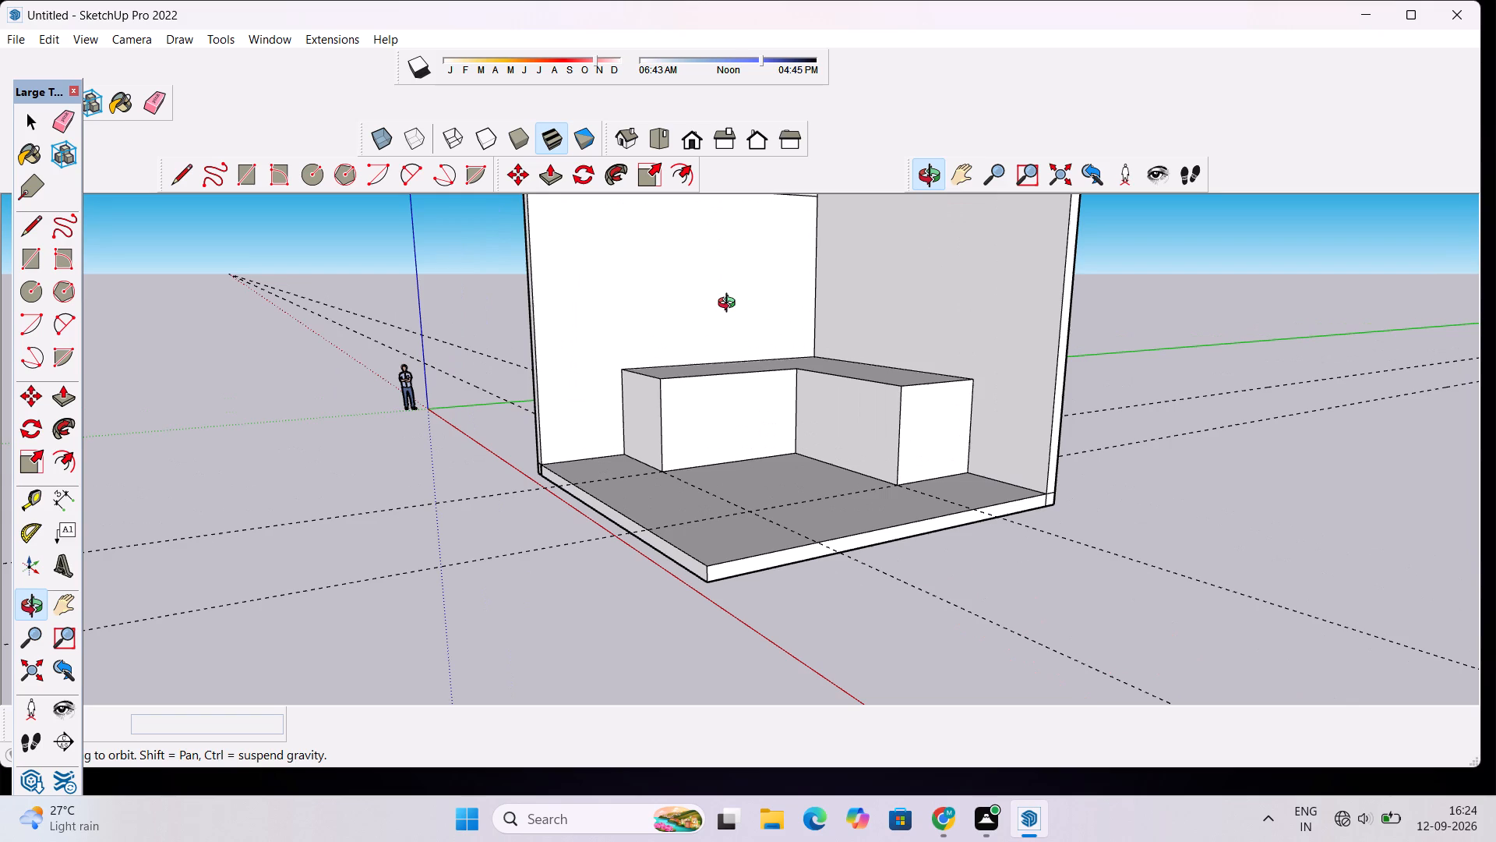
scroll(730, 305, "down", 5)
left_click_drag(736, 326, 767, 381)
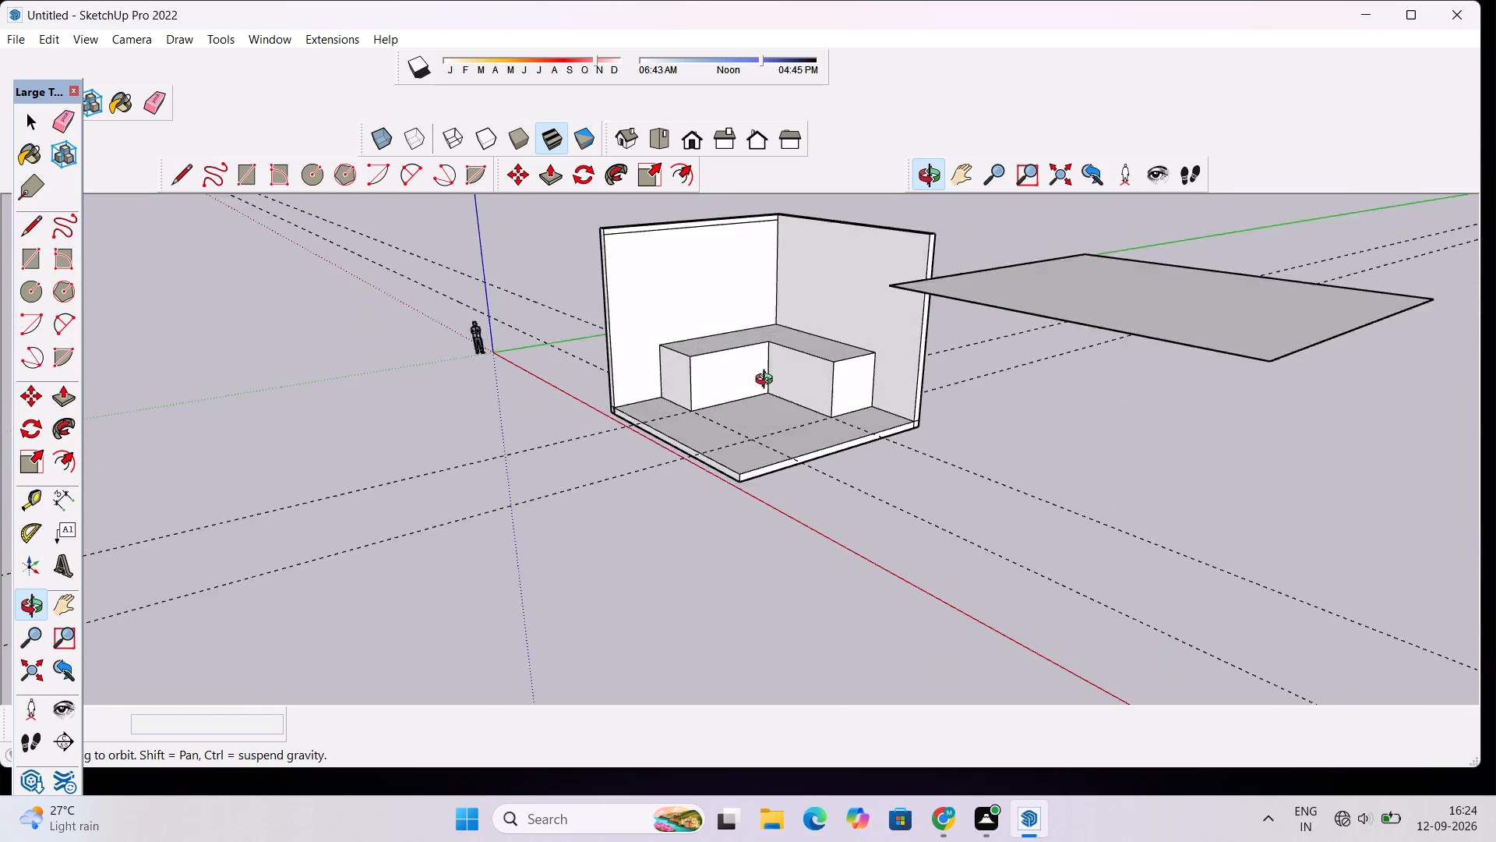
left_click_drag(767, 381, 732, 447)
scroll(686, 413, "up", 5)
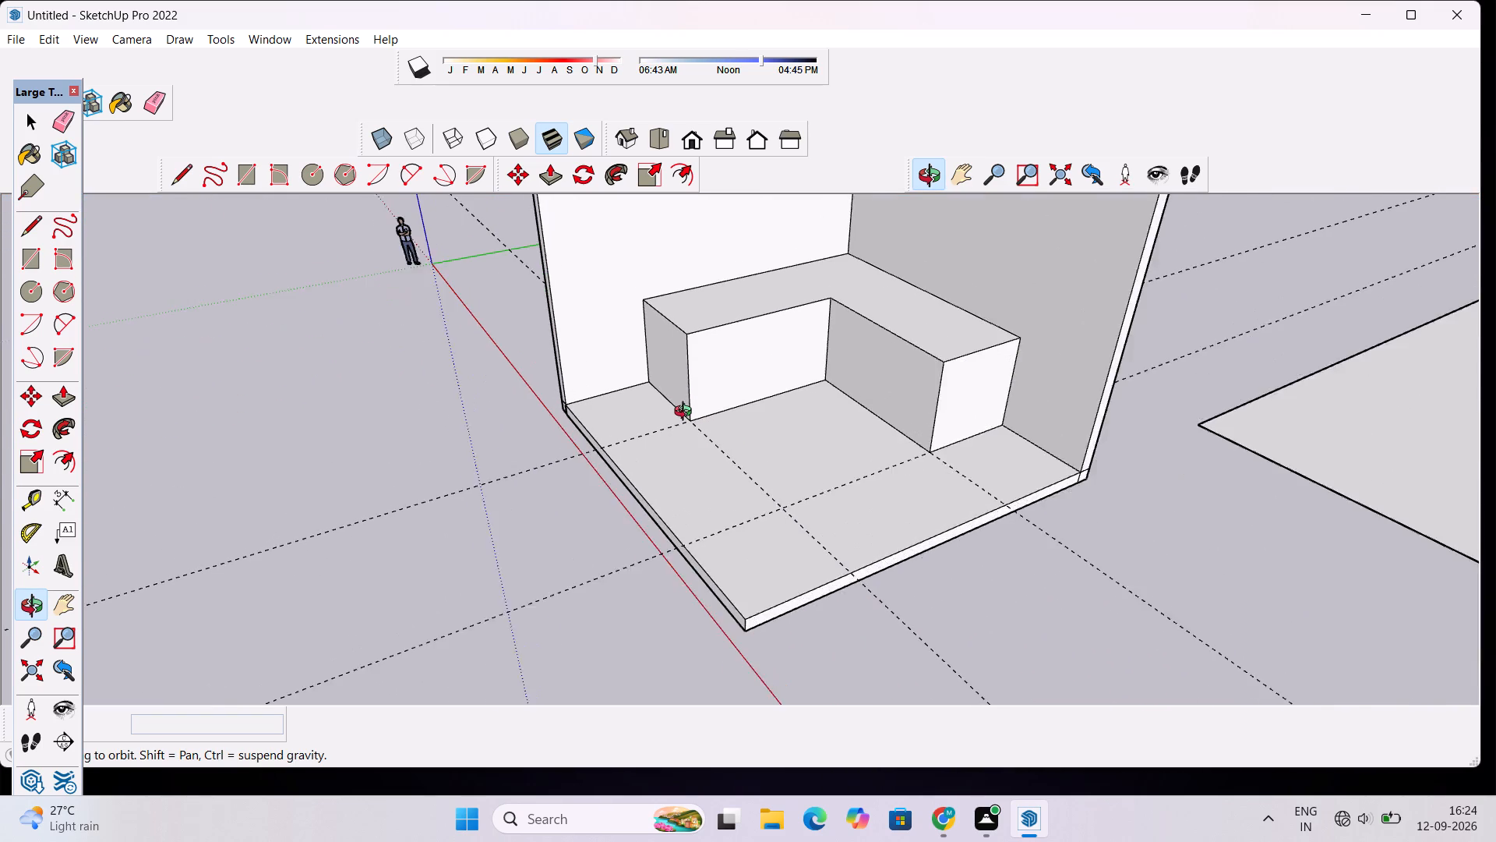
scroll(686, 413, "up", 1)
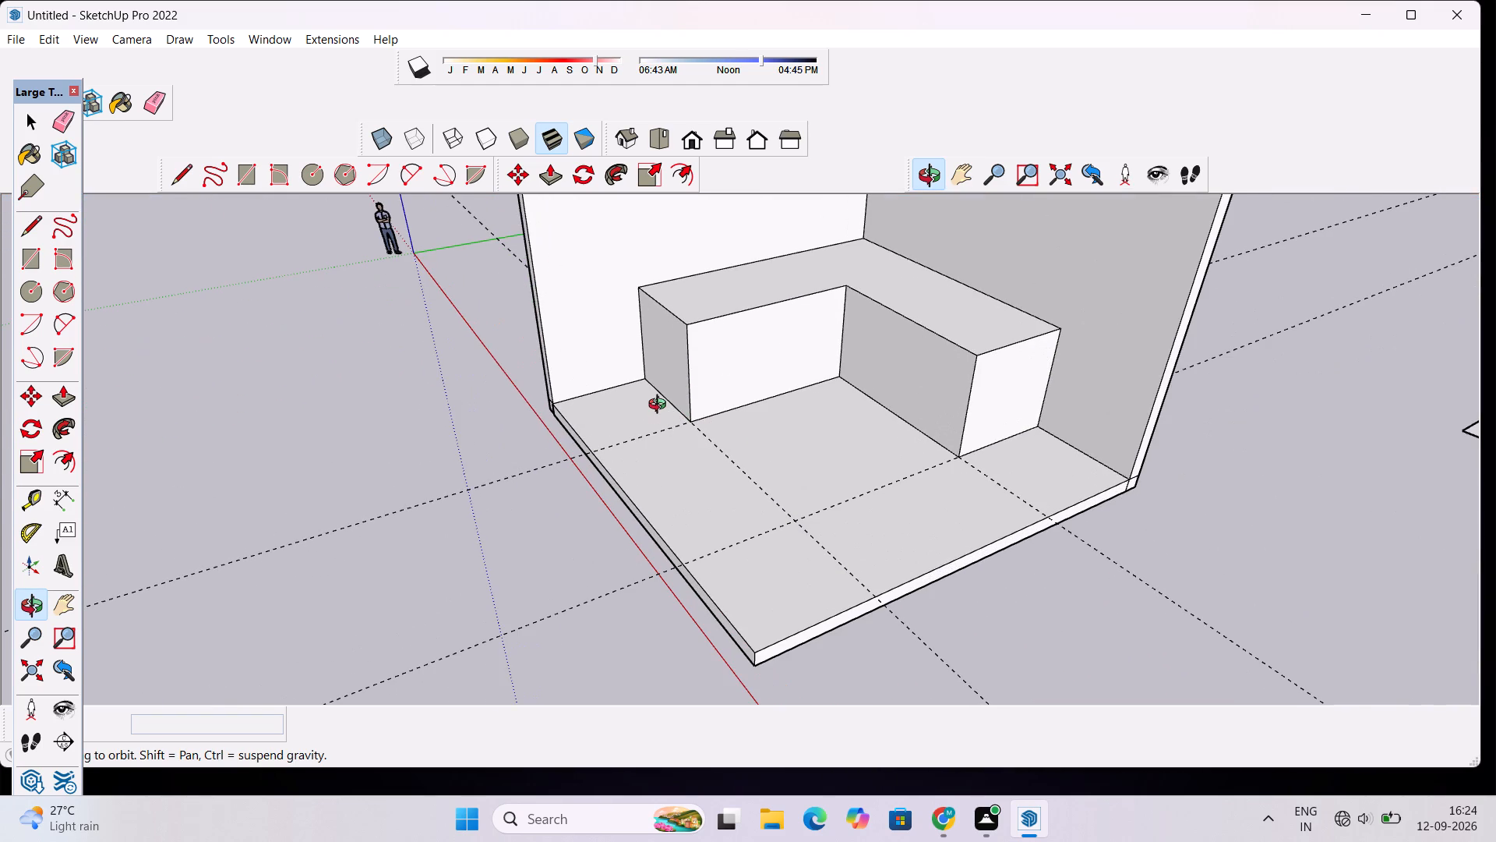
left_click_drag(647, 403, 707, 436)
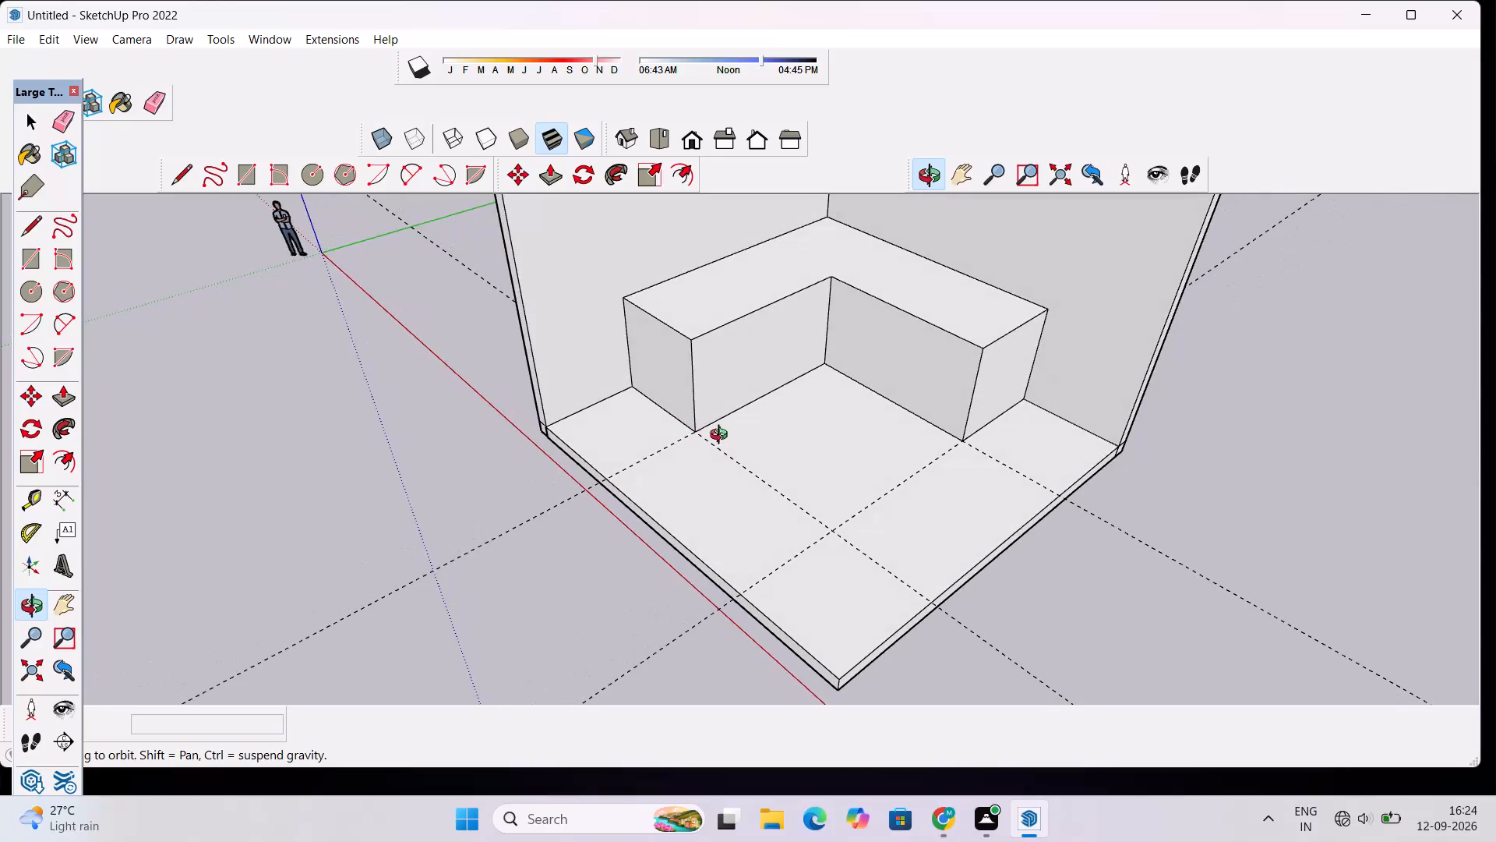
key("space")
type("p")
left_click(683, 394)
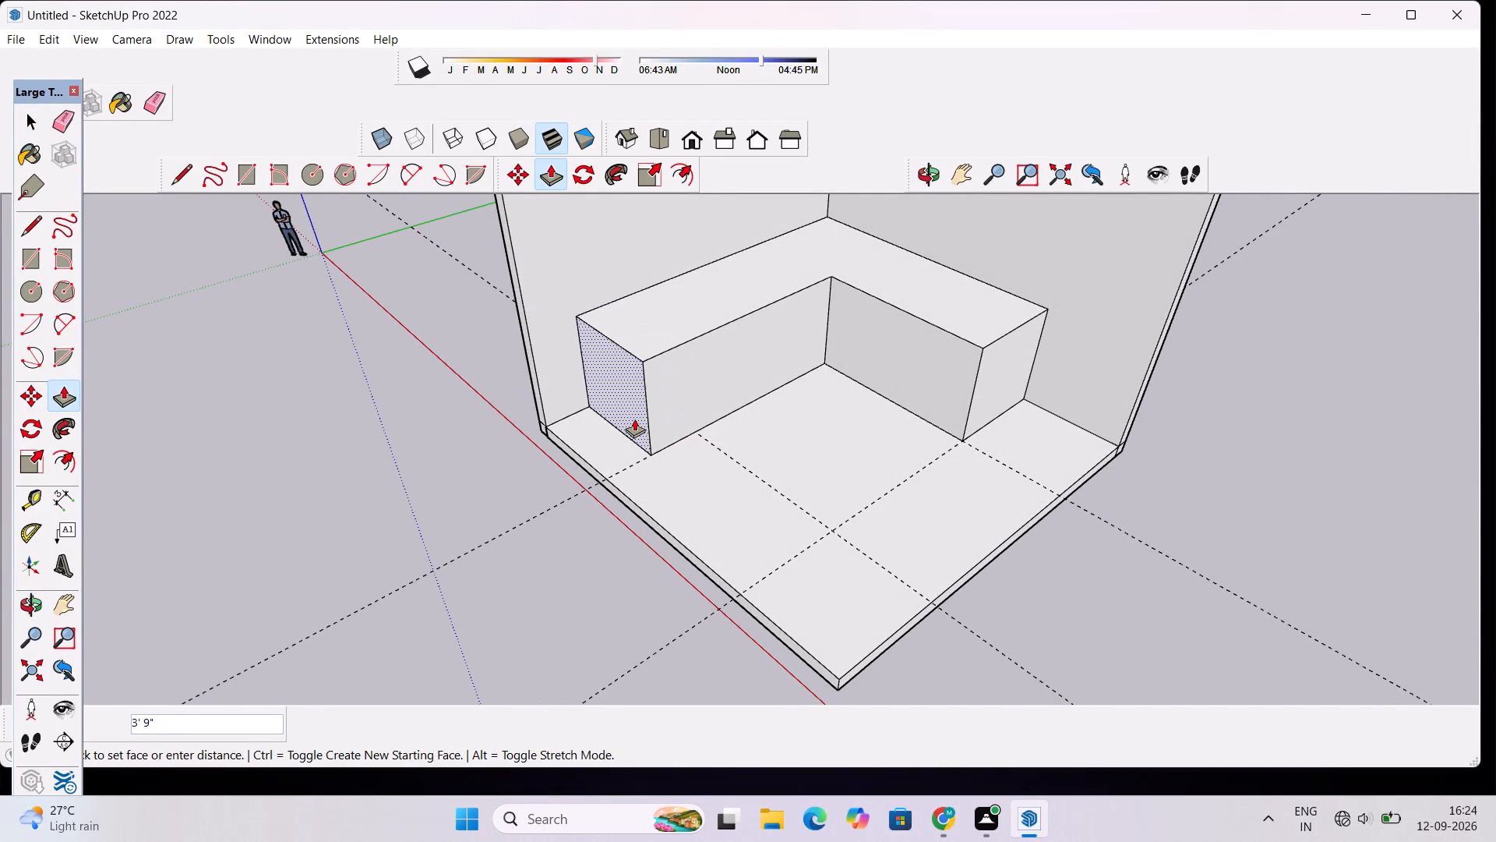
type("2'")
key("Return")
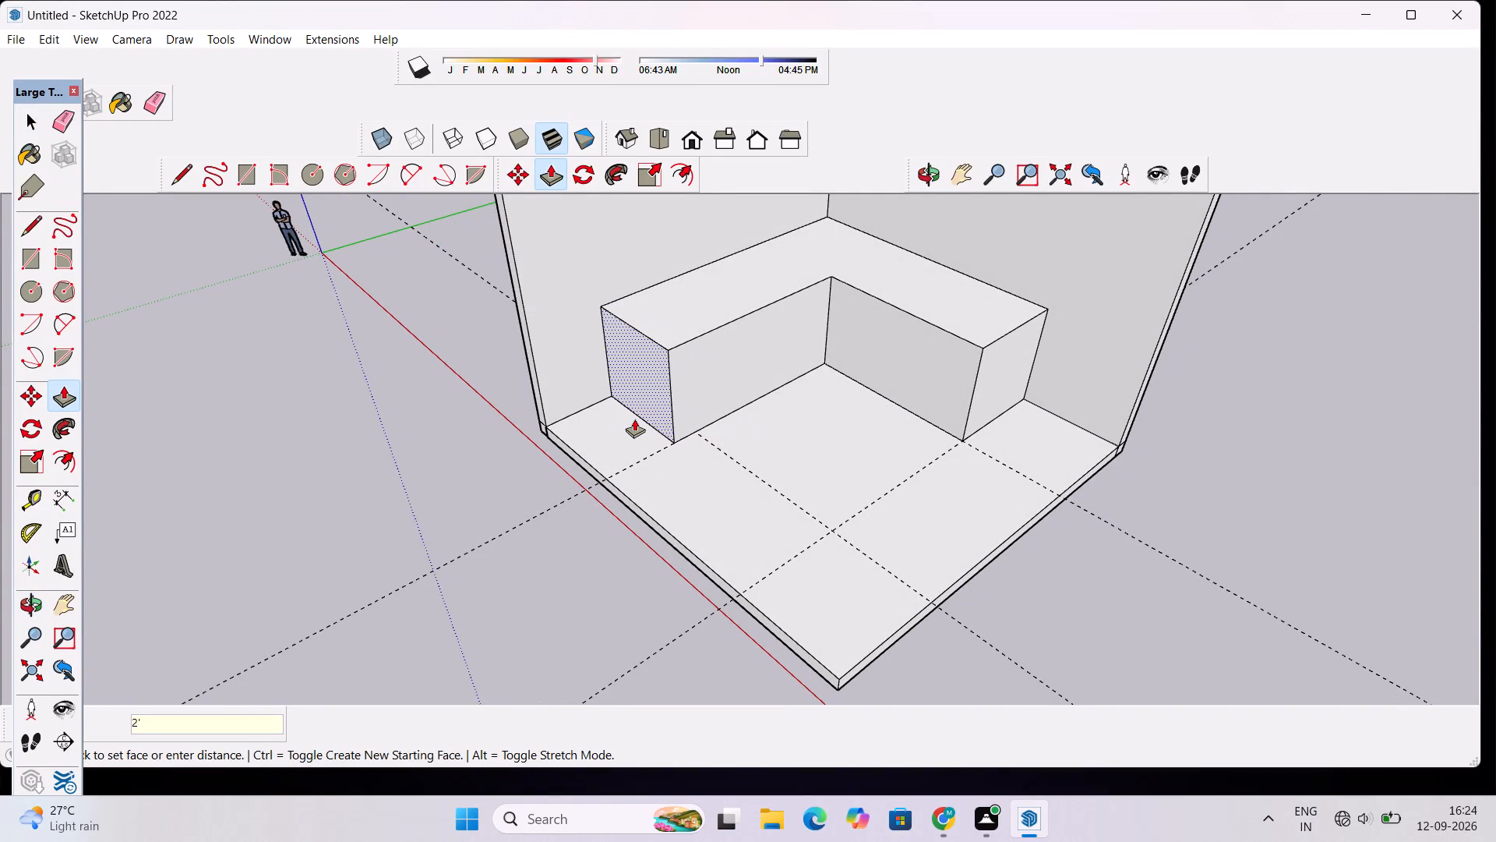
key("space")
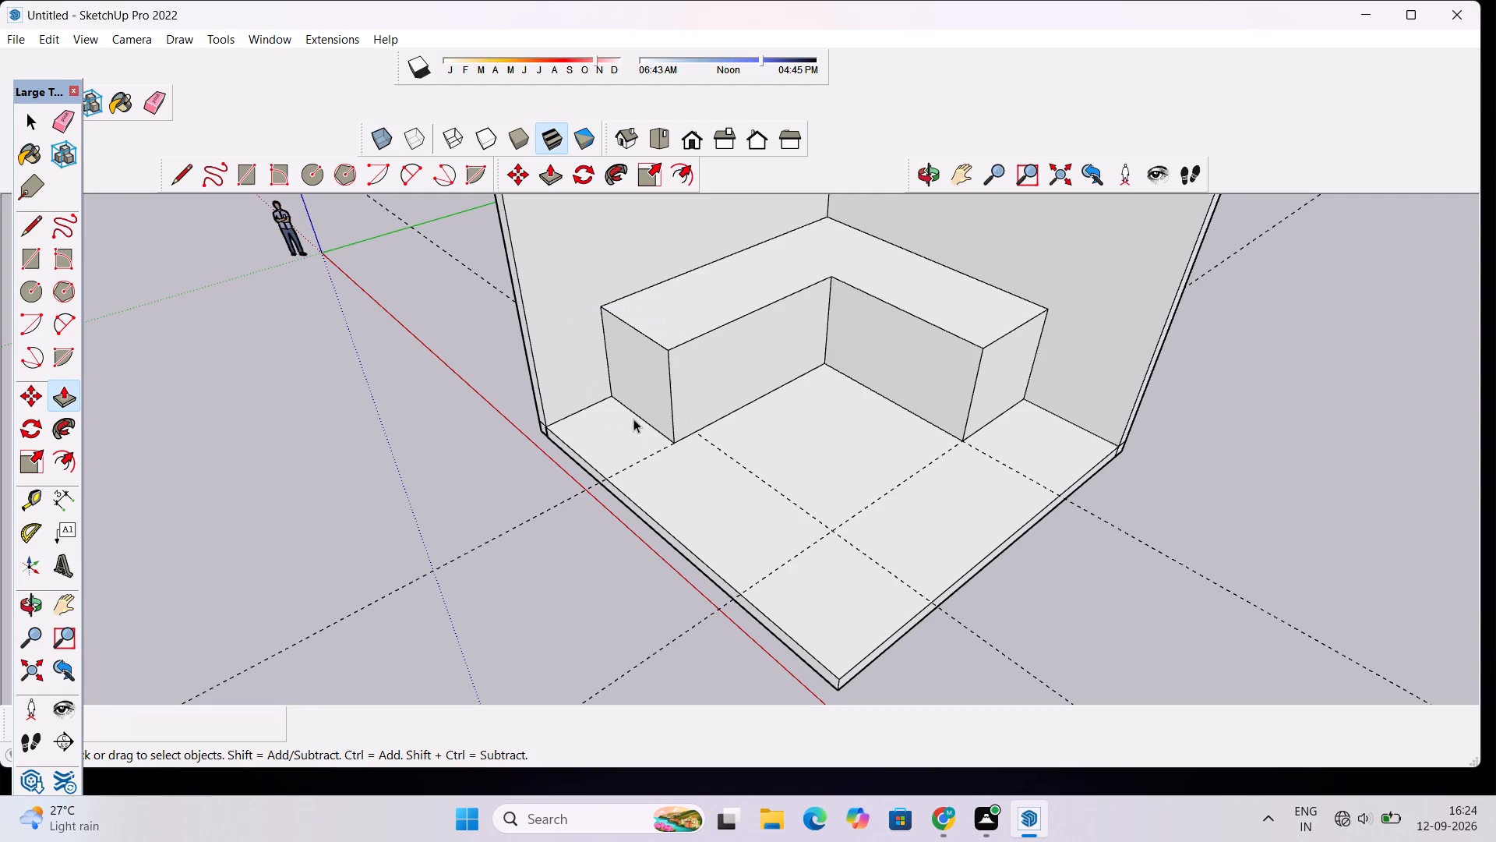
Examine the L-shaped corner block, its inner side faces and end faces from near and far.
left_click(926, 185)
left_click_drag(923, 458, 836, 430)
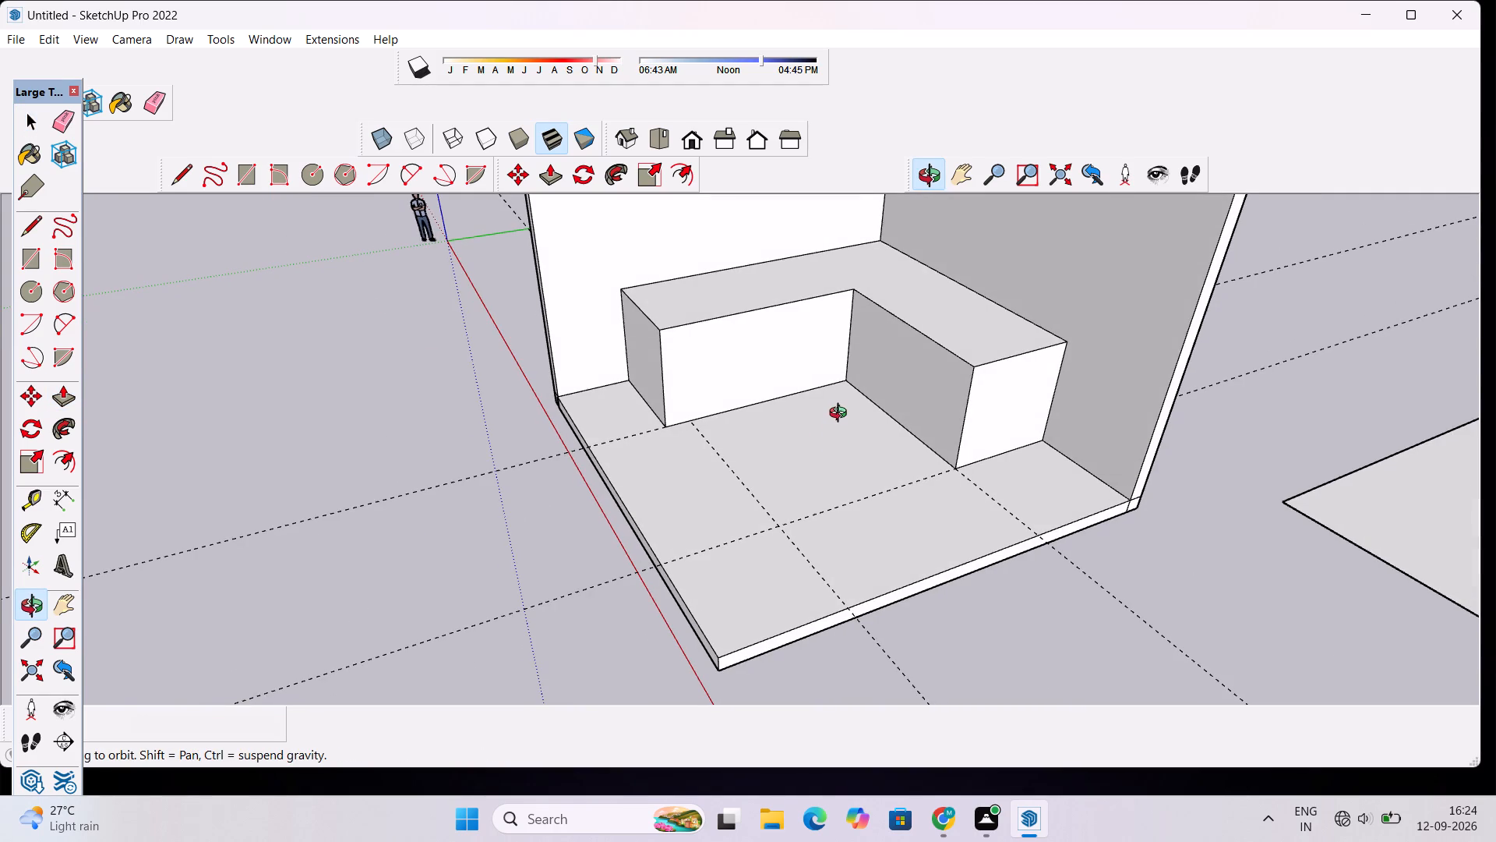
scroll(841, 415, "down", 3)
left_click_drag(841, 415, 839, 465)
left_click_drag(783, 487, 894, 465)
scroll(954, 394, "up", 4)
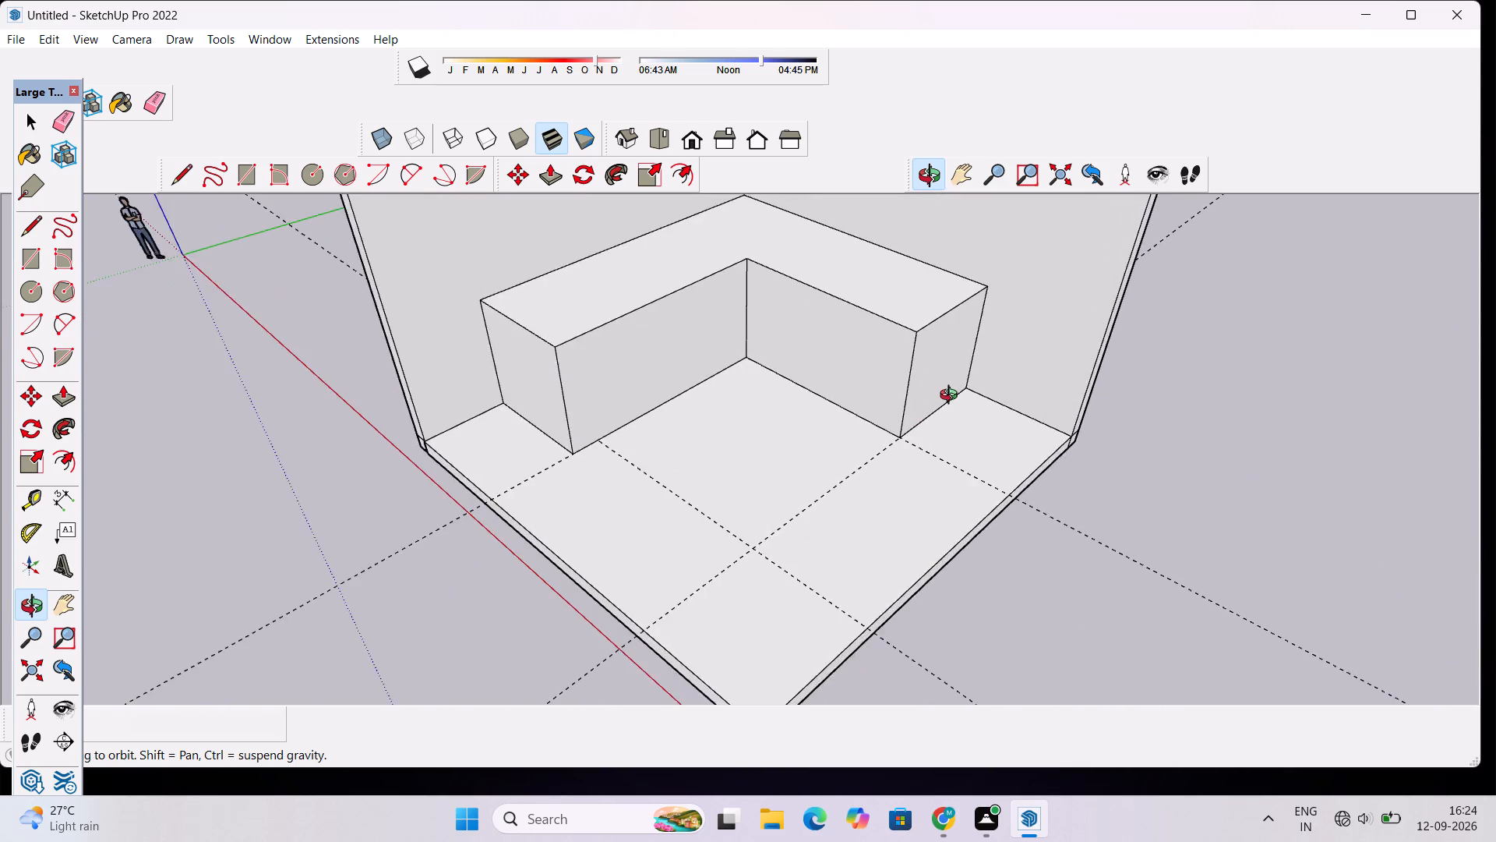
left_click_drag(825, 458, 834, 512)
scroll(911, 430, "up", 4)
left_click(941, 377)
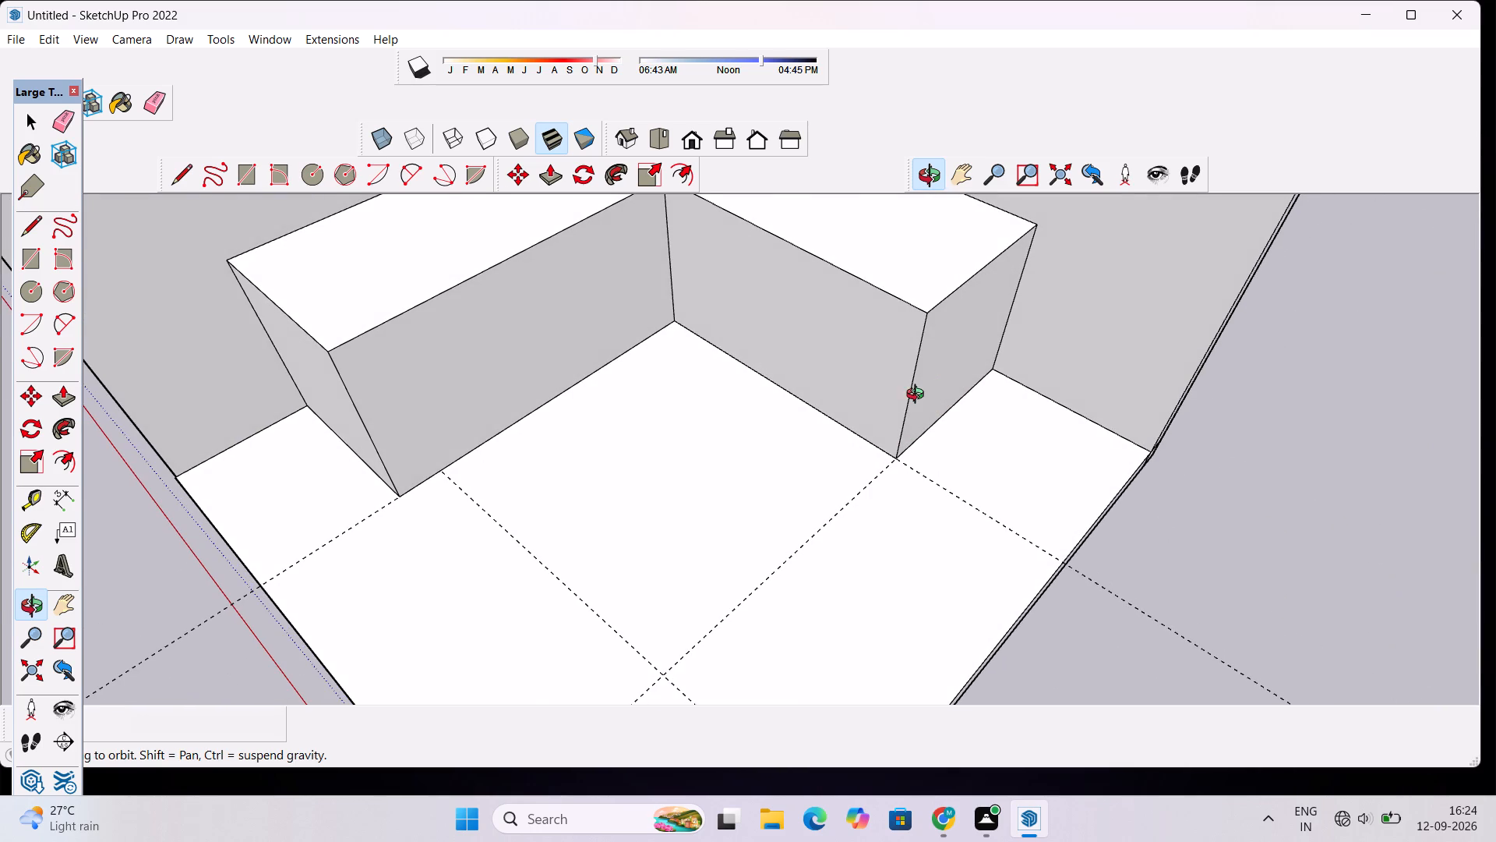
scroll(904, 405, "down", 3)
left_click_drag(867, 480, 938, 489)
scroll(945, 437, "up", 1)
left_click_drag(932, 423, 748, 433, "shift")
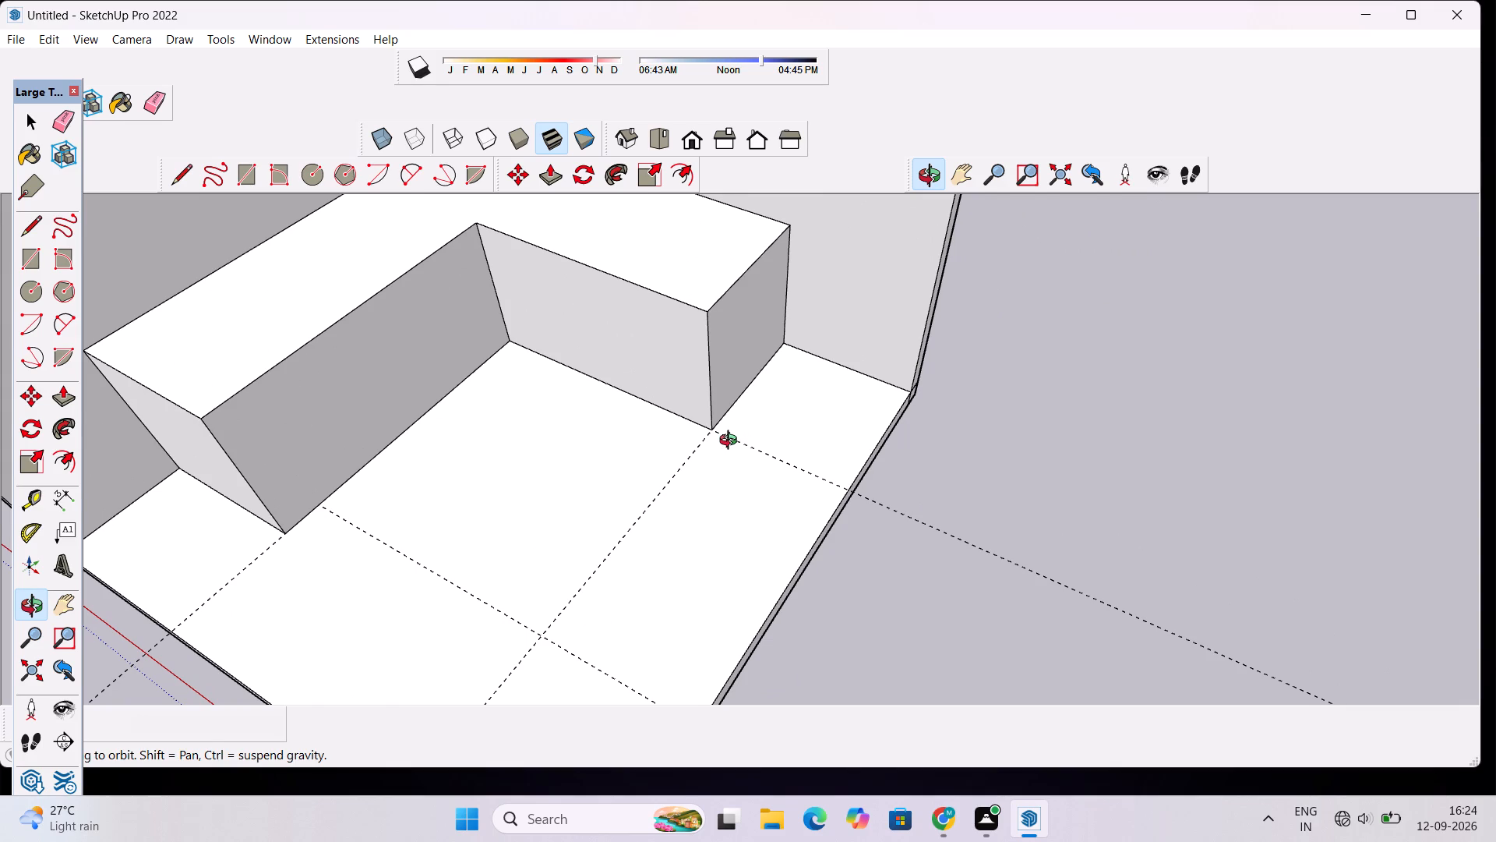
scroll(732, 442, "down", 1)
scroll(654, 478, "up", 3)
left_click_drag(686, 519, 647, 470)
scroll(647, 458, "down", 8)
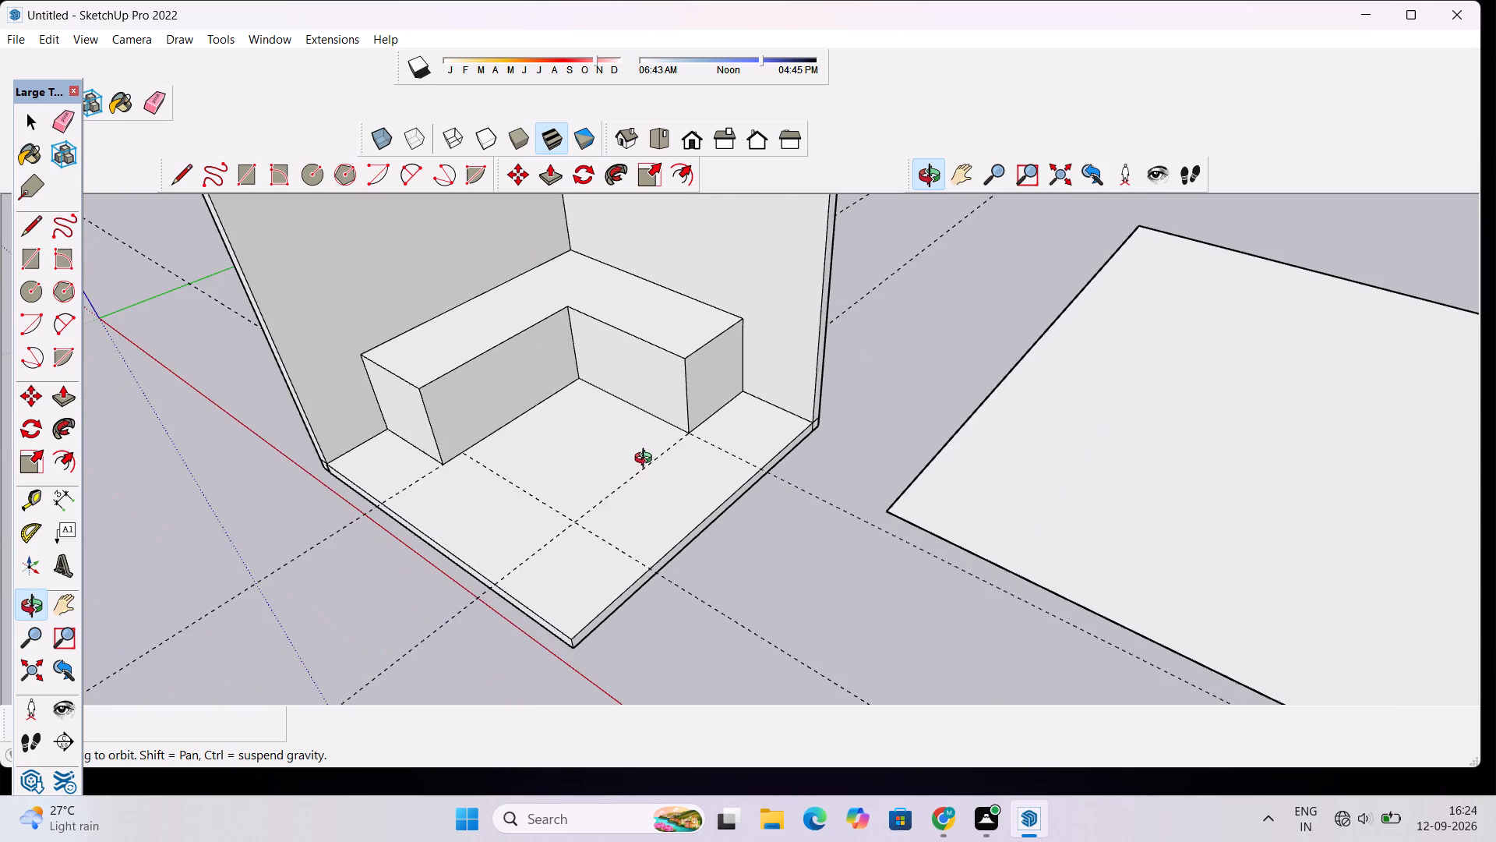
left_click_drag(647, 460, 639, 419)
scroll(500, 268, "up", 4)
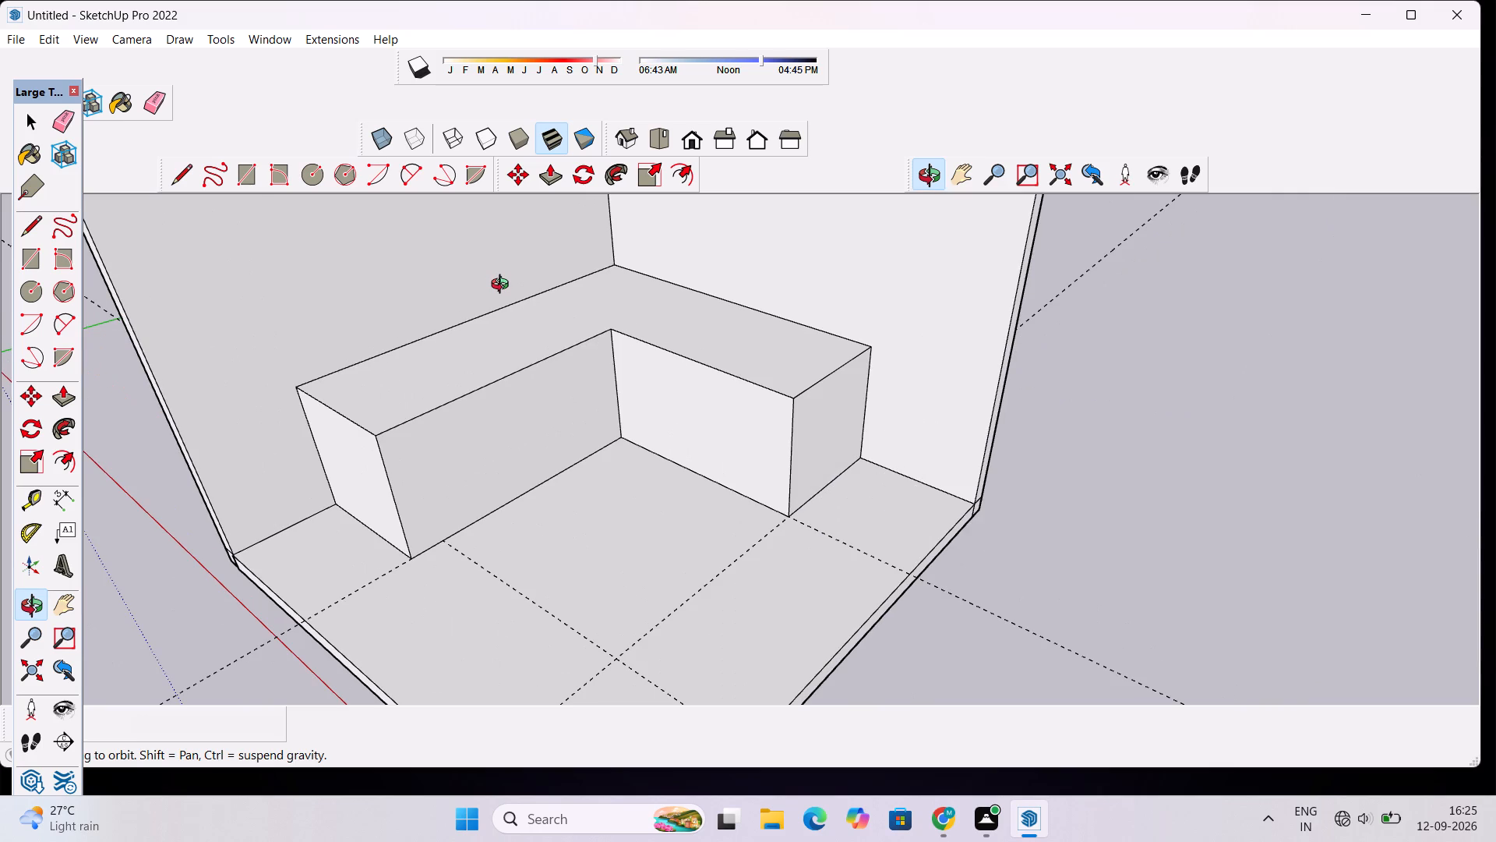
scroll(510, 285, "up", 3)
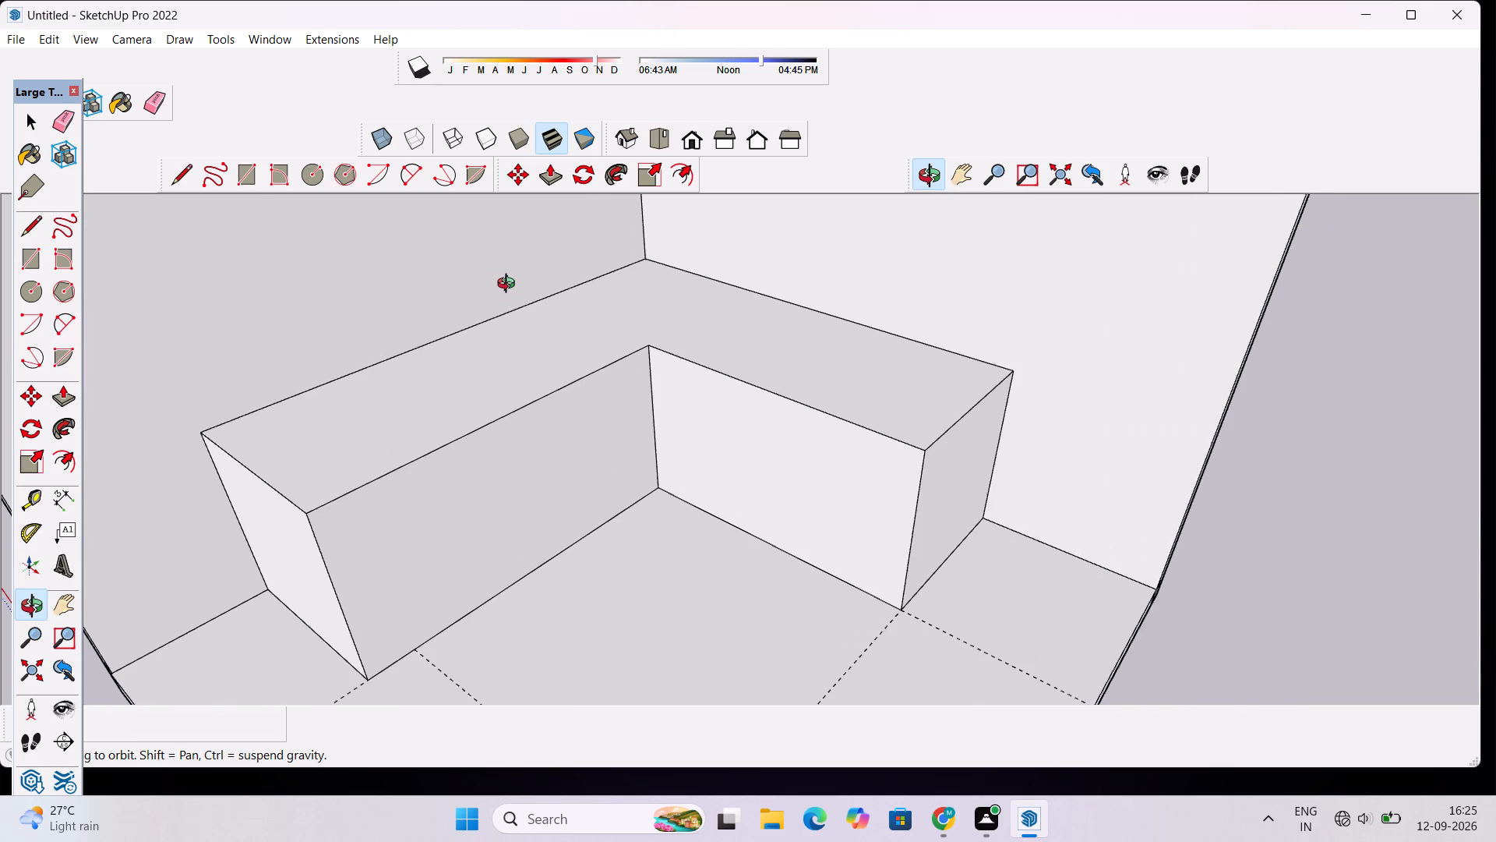
scroll(510, 285, "down", 4)
scroll(496, 448, "up", 2)
scroll(496, 449, "down", 2)
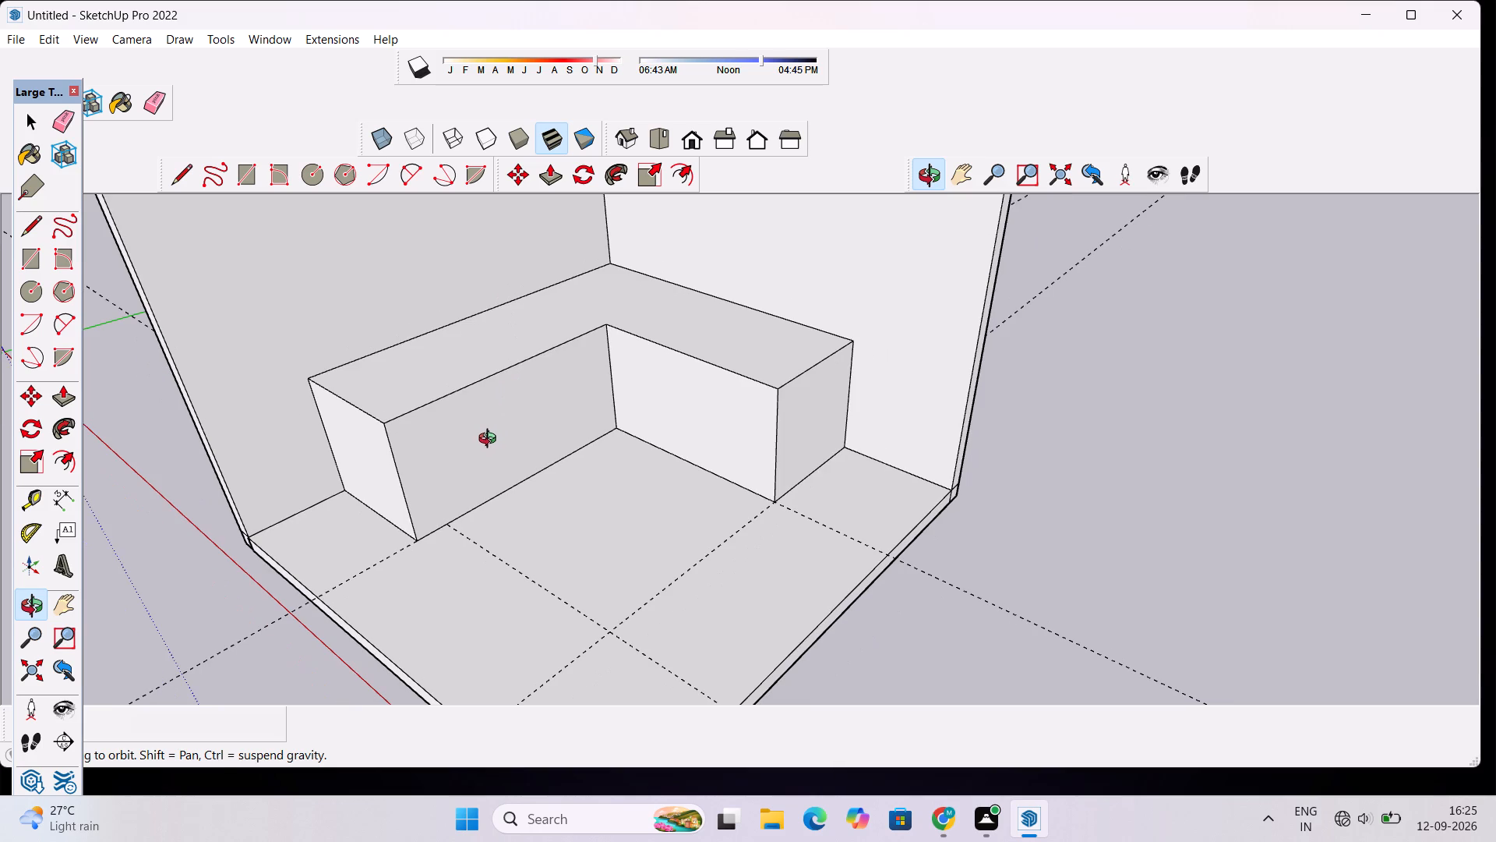
Place a guide 6" below the top edge on the inner side face of the block's arm along the green axis.
key("t")
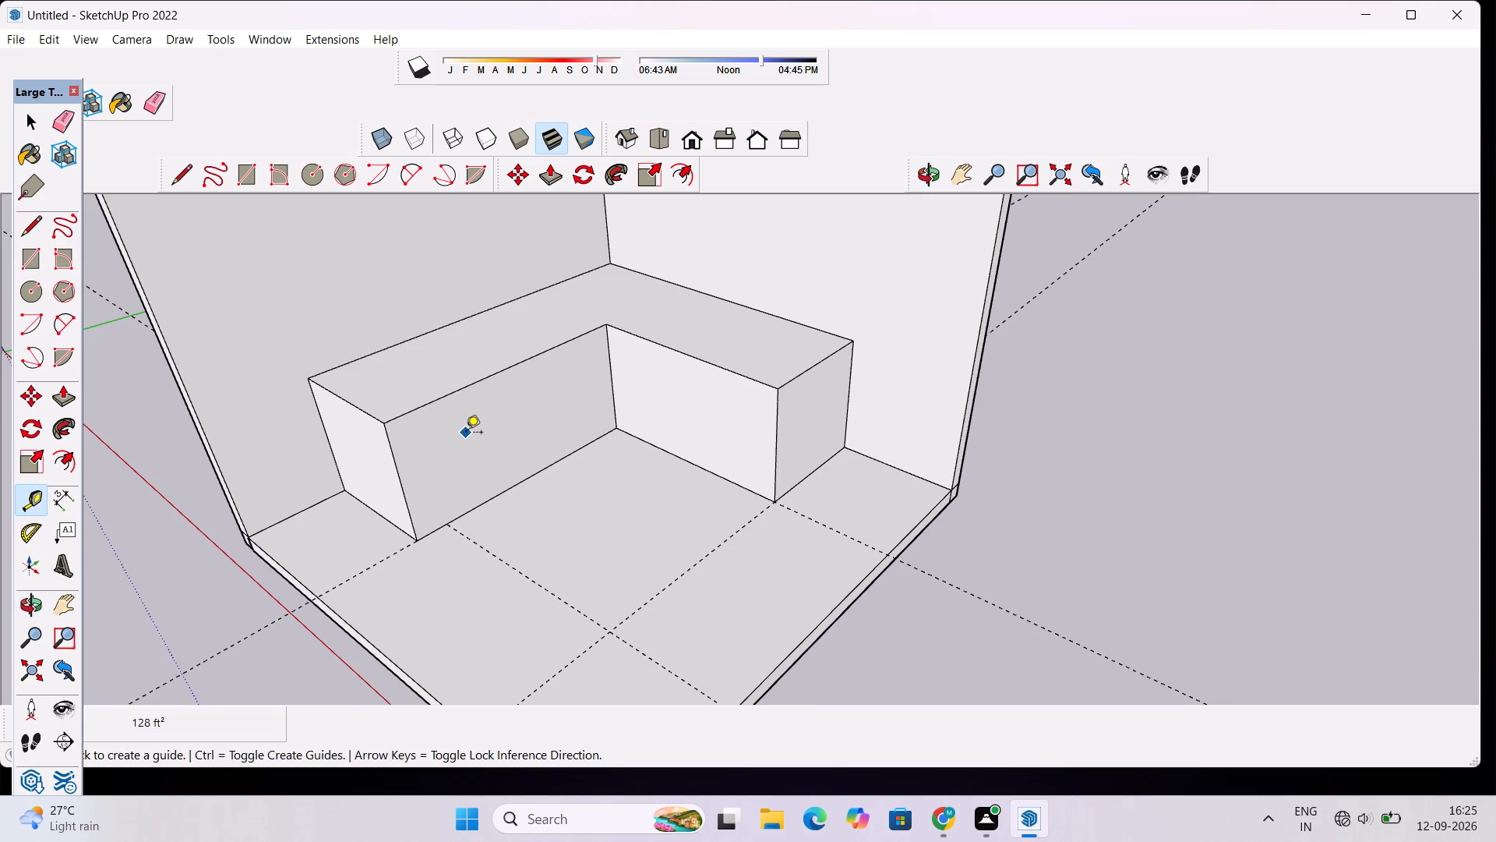
scroll(447, 434, "up", 2)
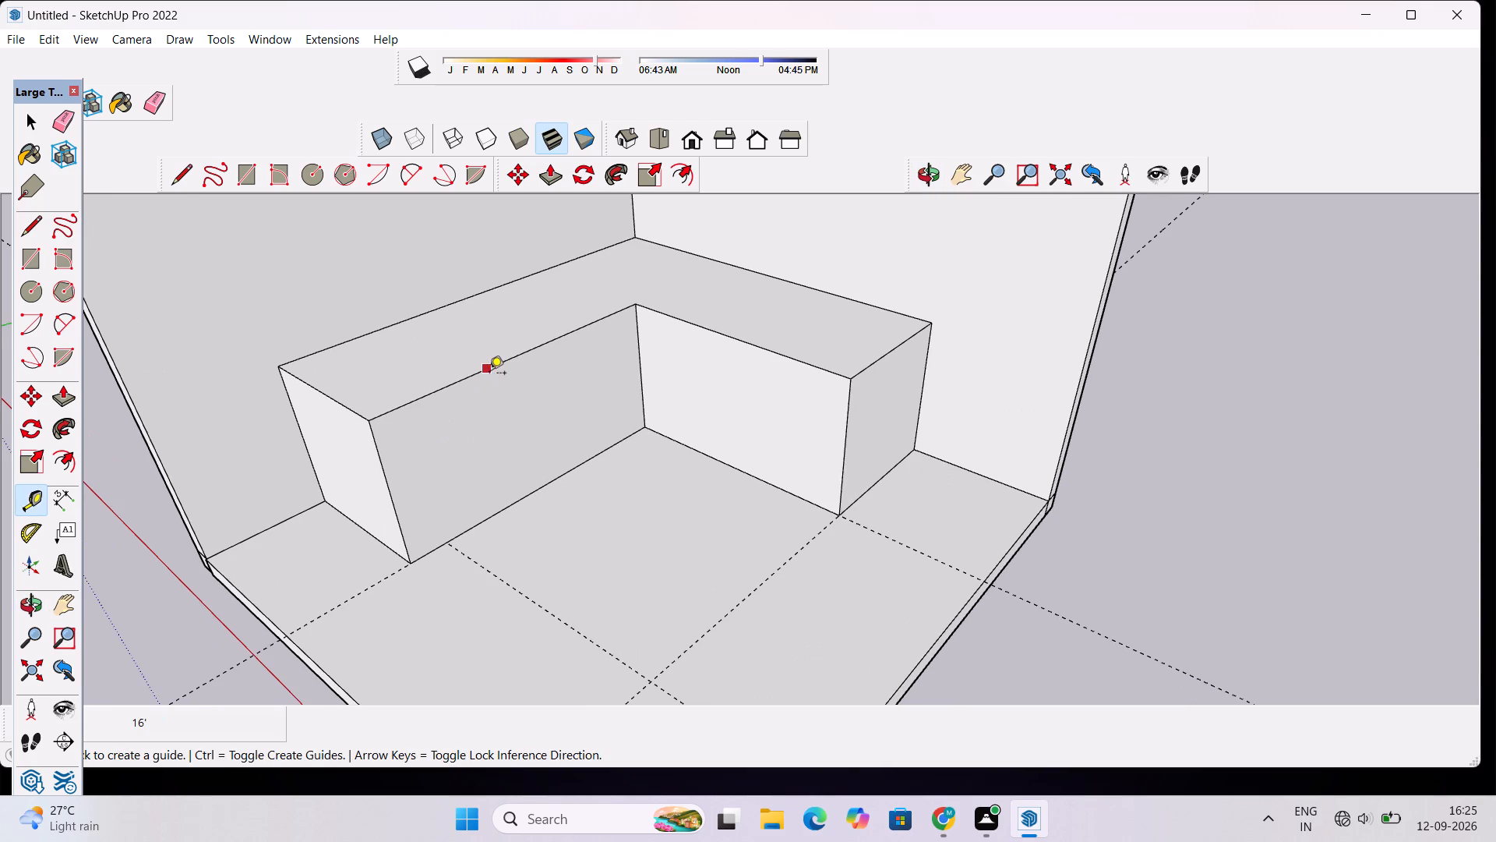
left_click(491, 371)
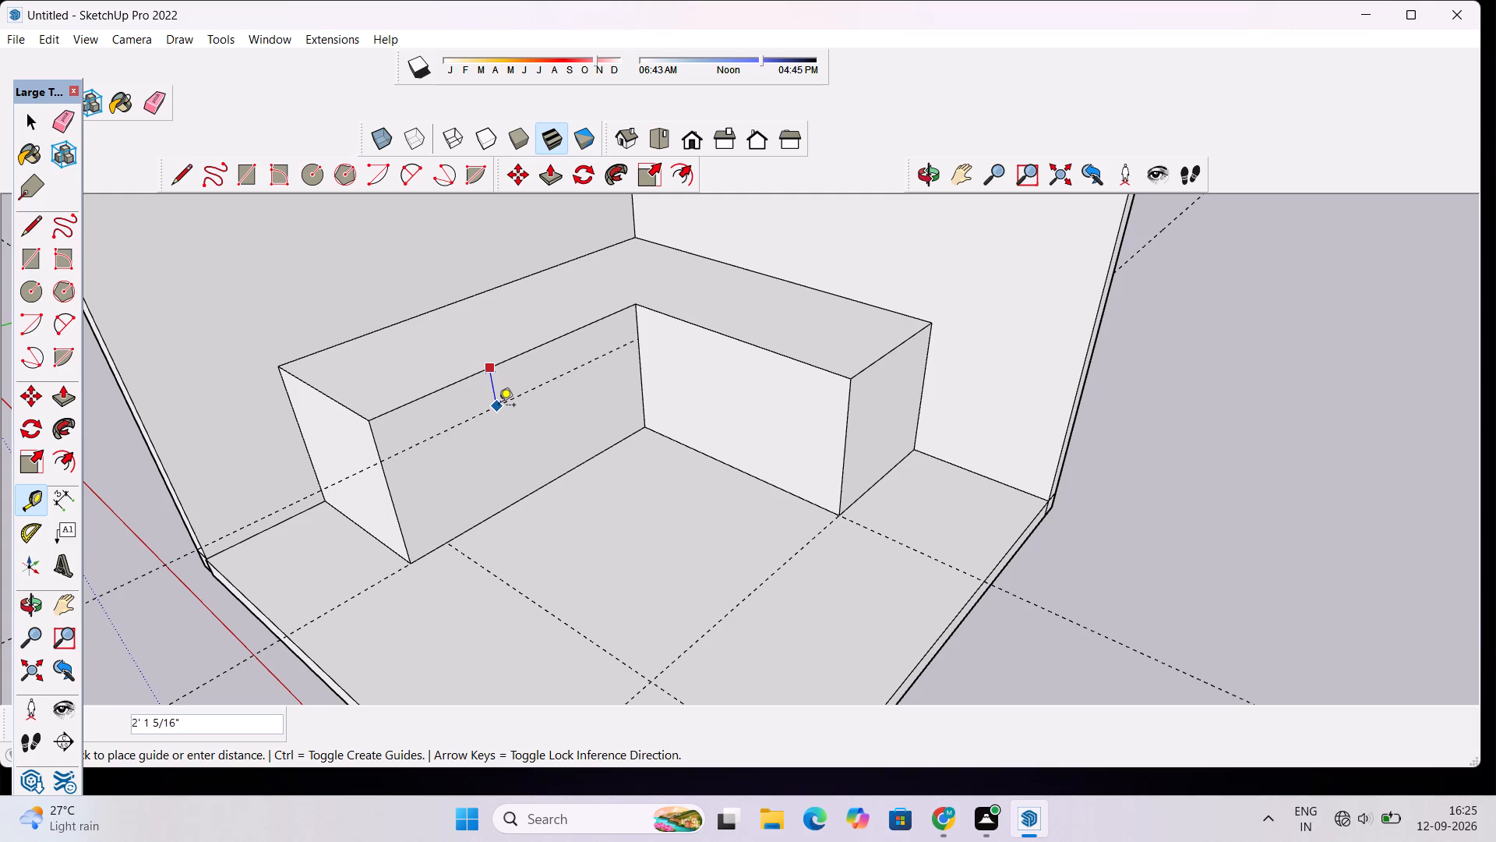
type("6\"")
key("Return")
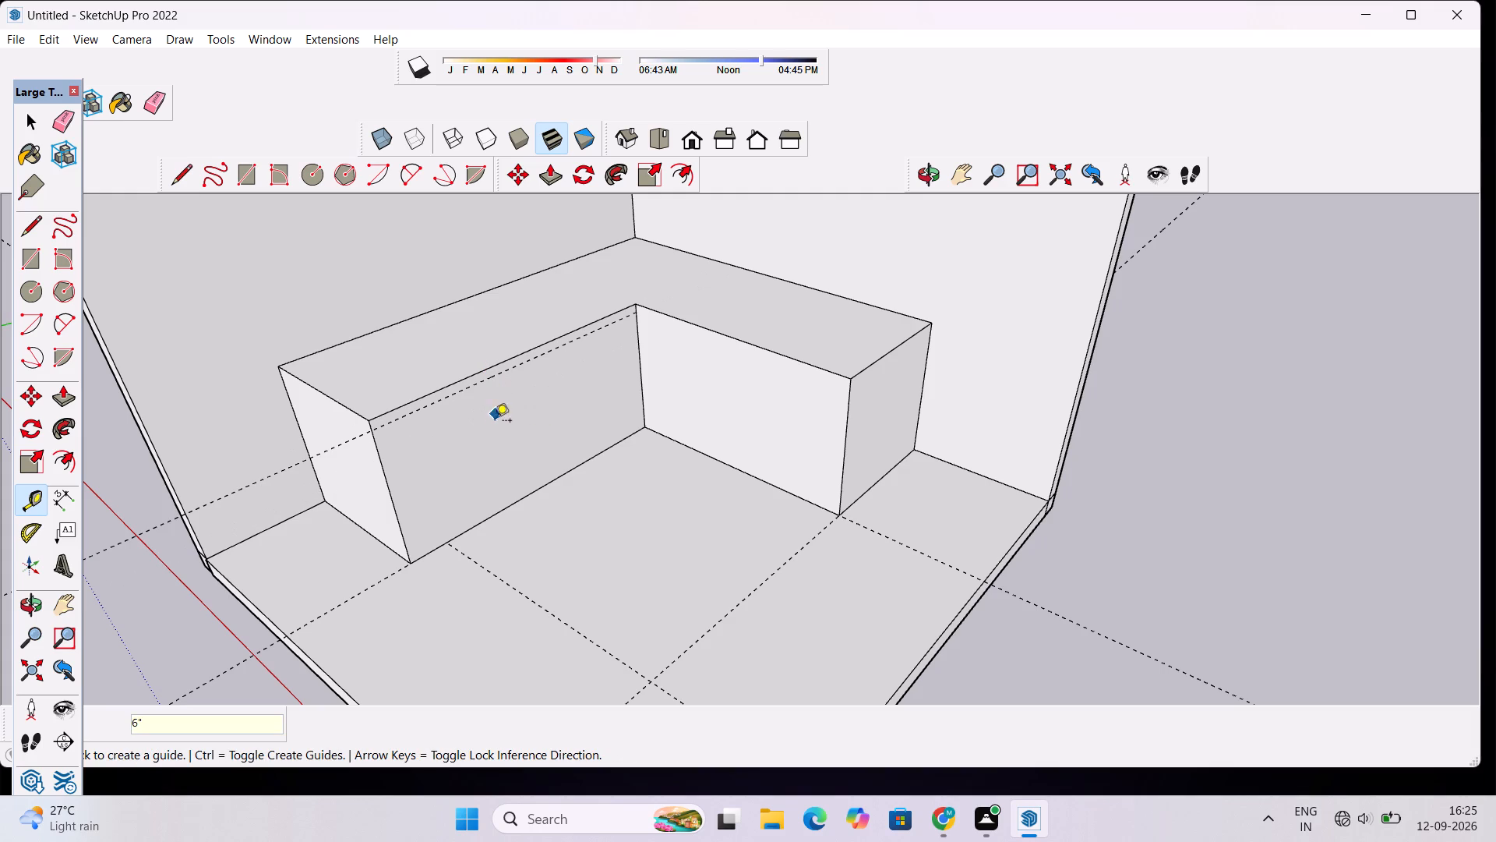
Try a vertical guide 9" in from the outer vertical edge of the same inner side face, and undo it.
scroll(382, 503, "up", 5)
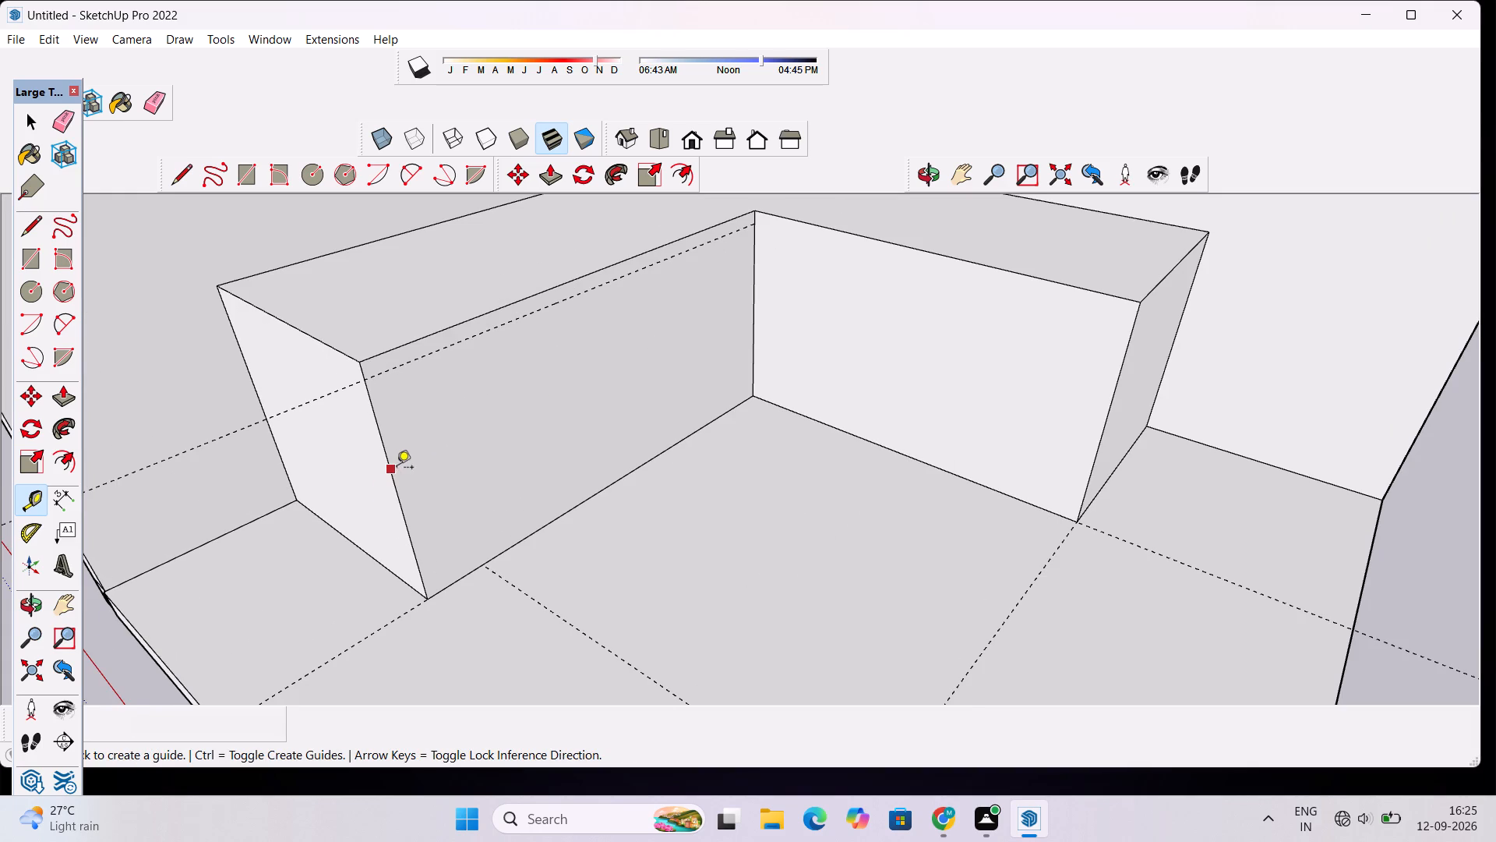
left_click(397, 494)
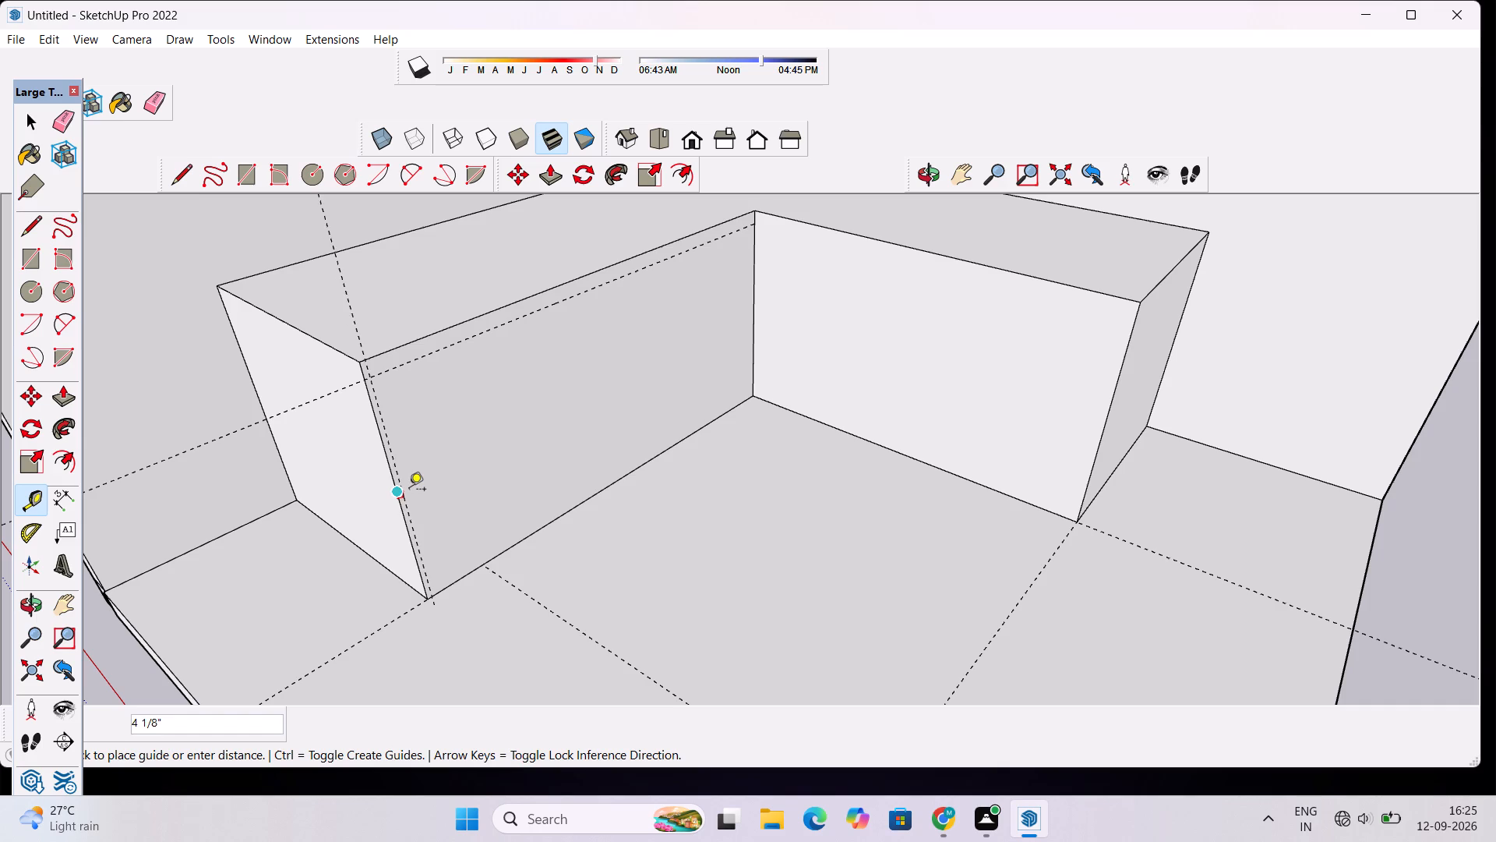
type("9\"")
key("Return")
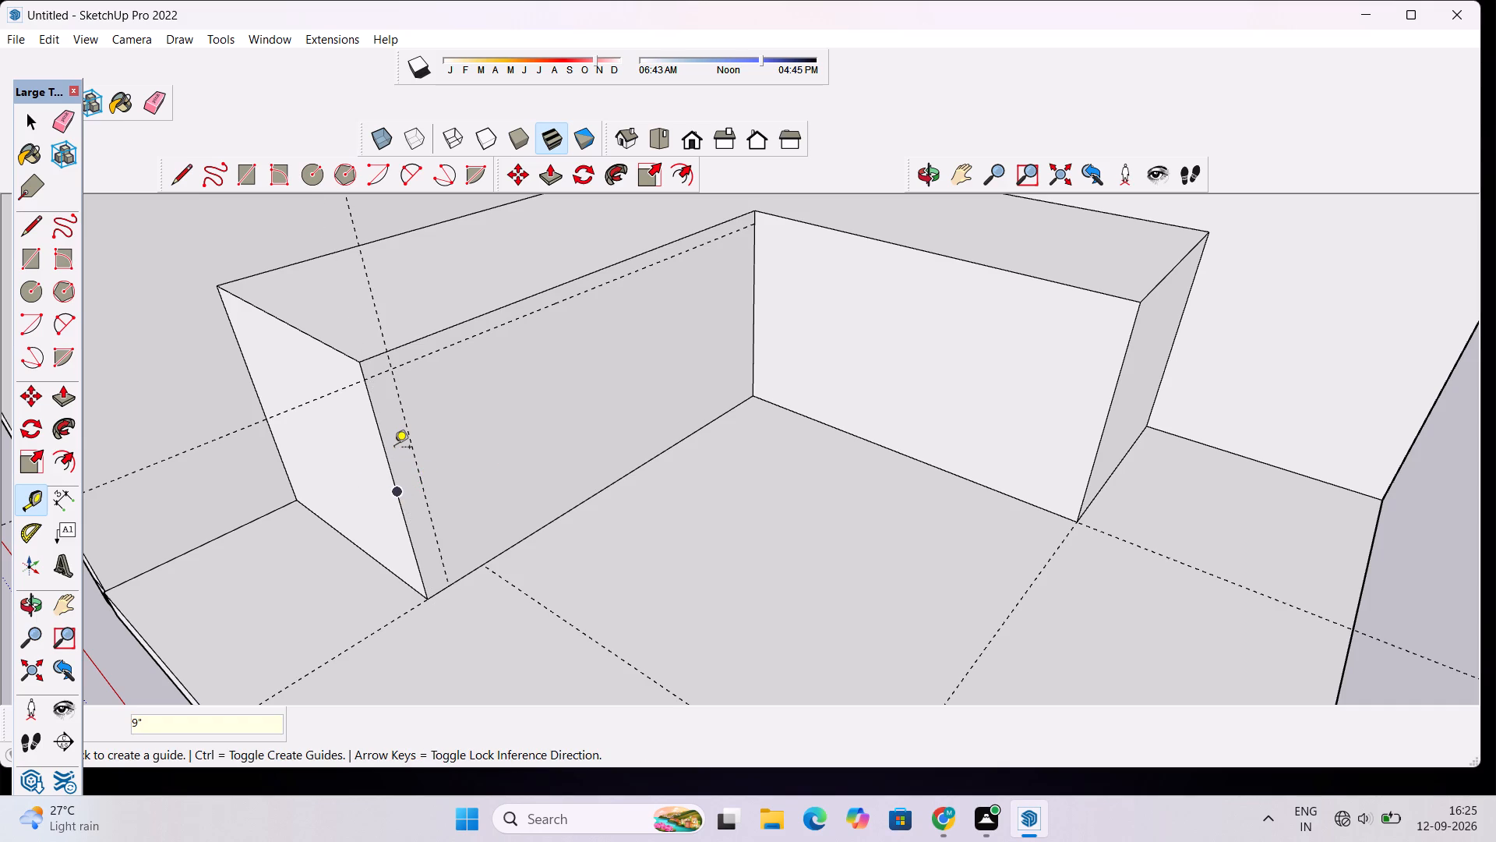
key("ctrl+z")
Place guides 6" in from the outer vertical edge and 1' above the bottom edge of the same inner side face.
left_click(377, 437)
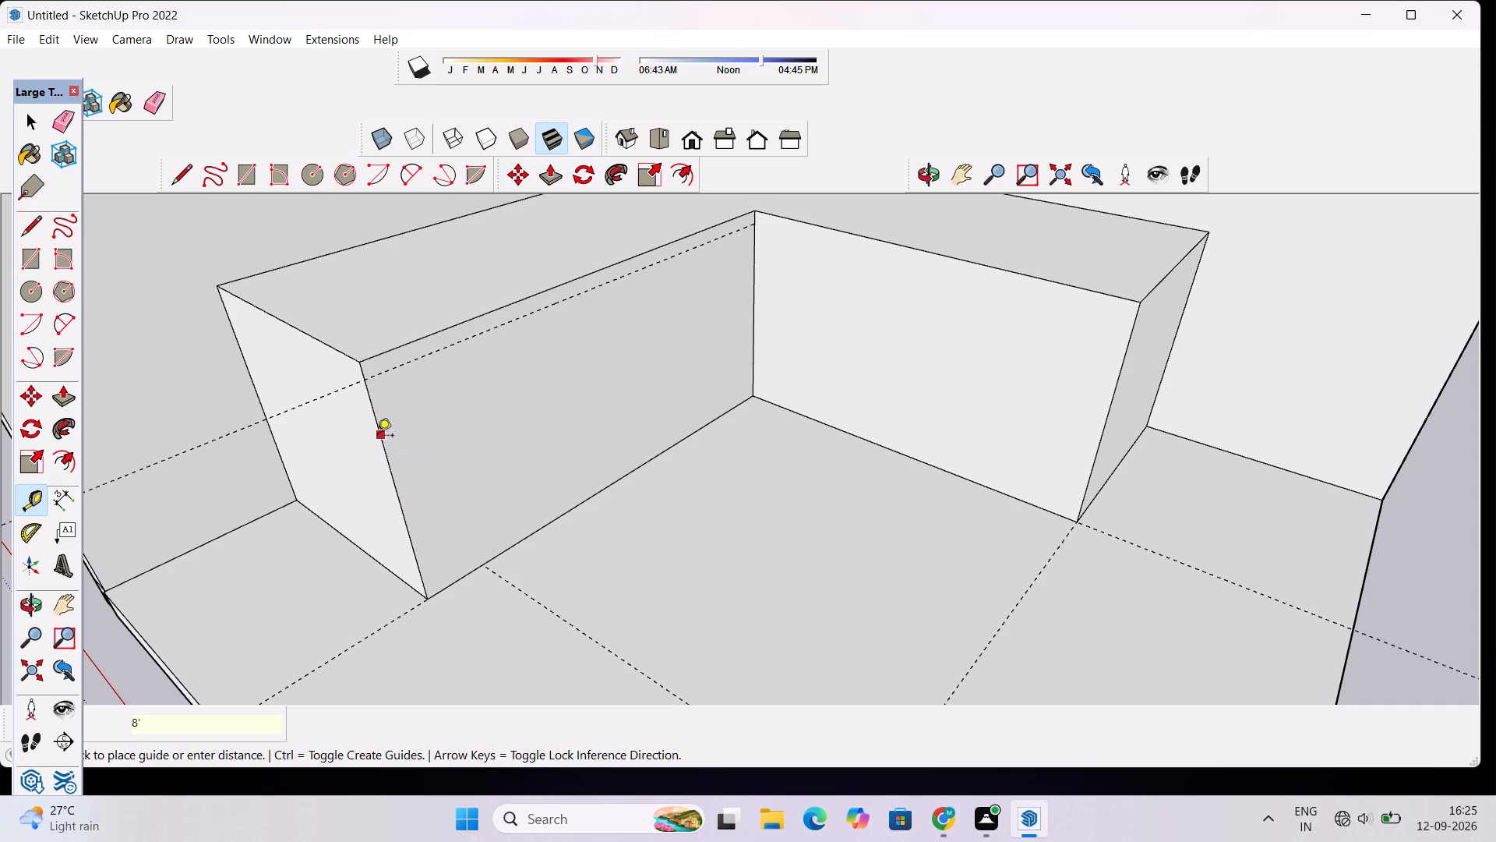
type("6\"")
key("Return")
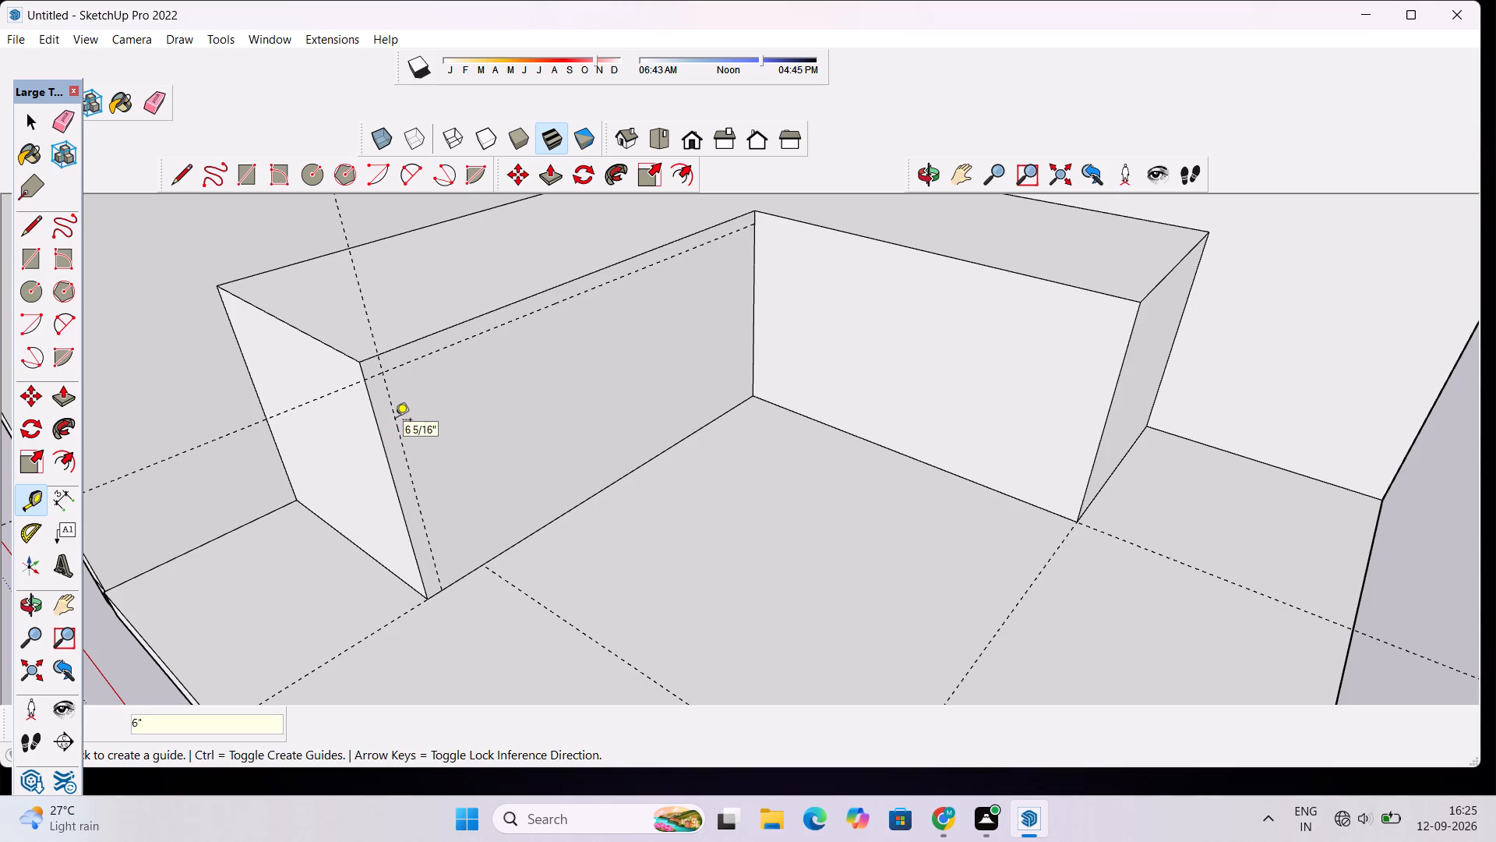
left_click(517, 542)
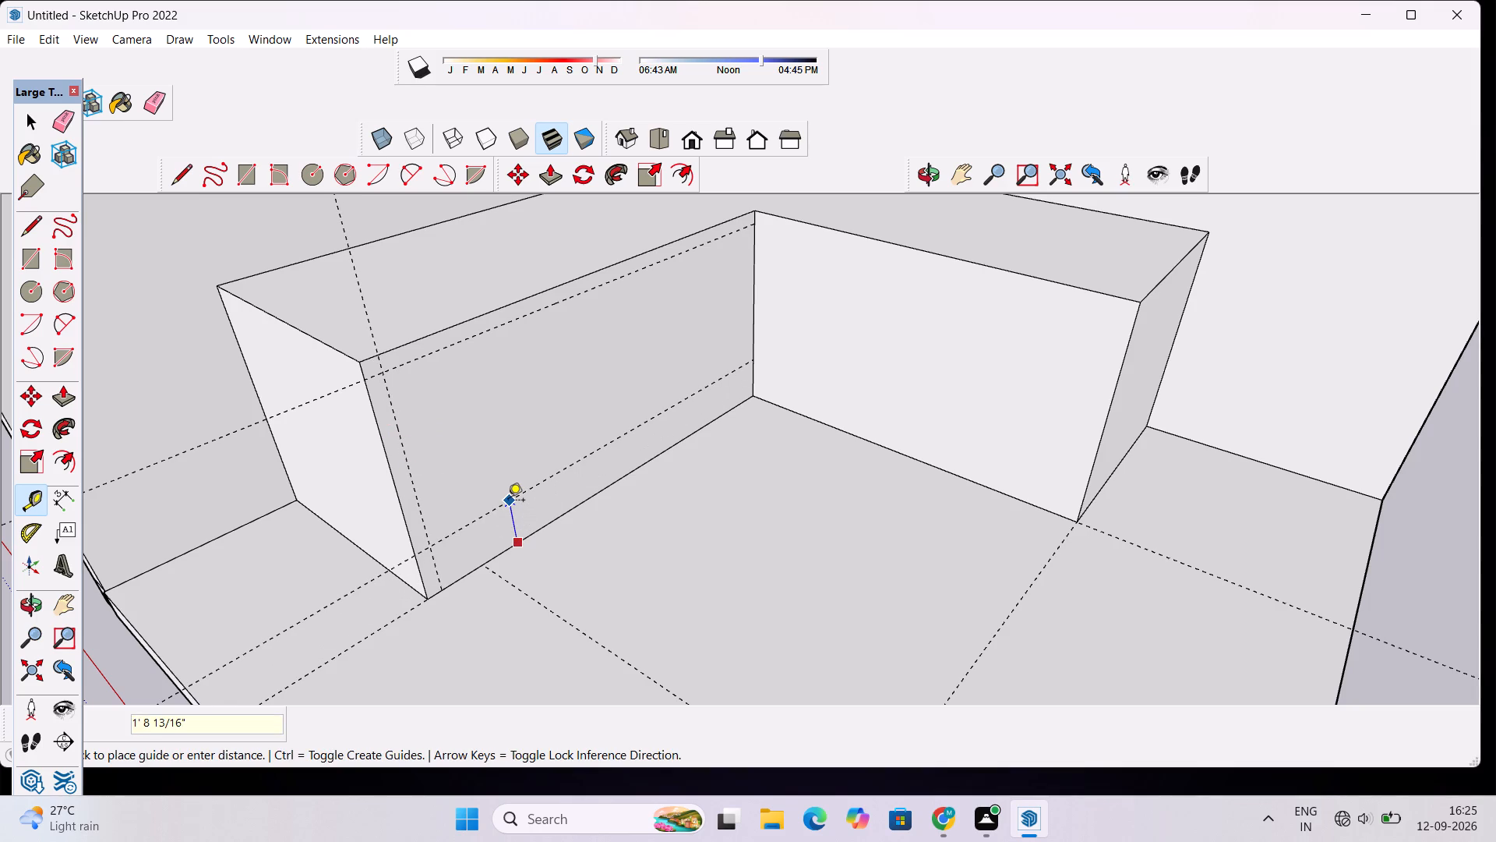
type("1'")
key("Return")
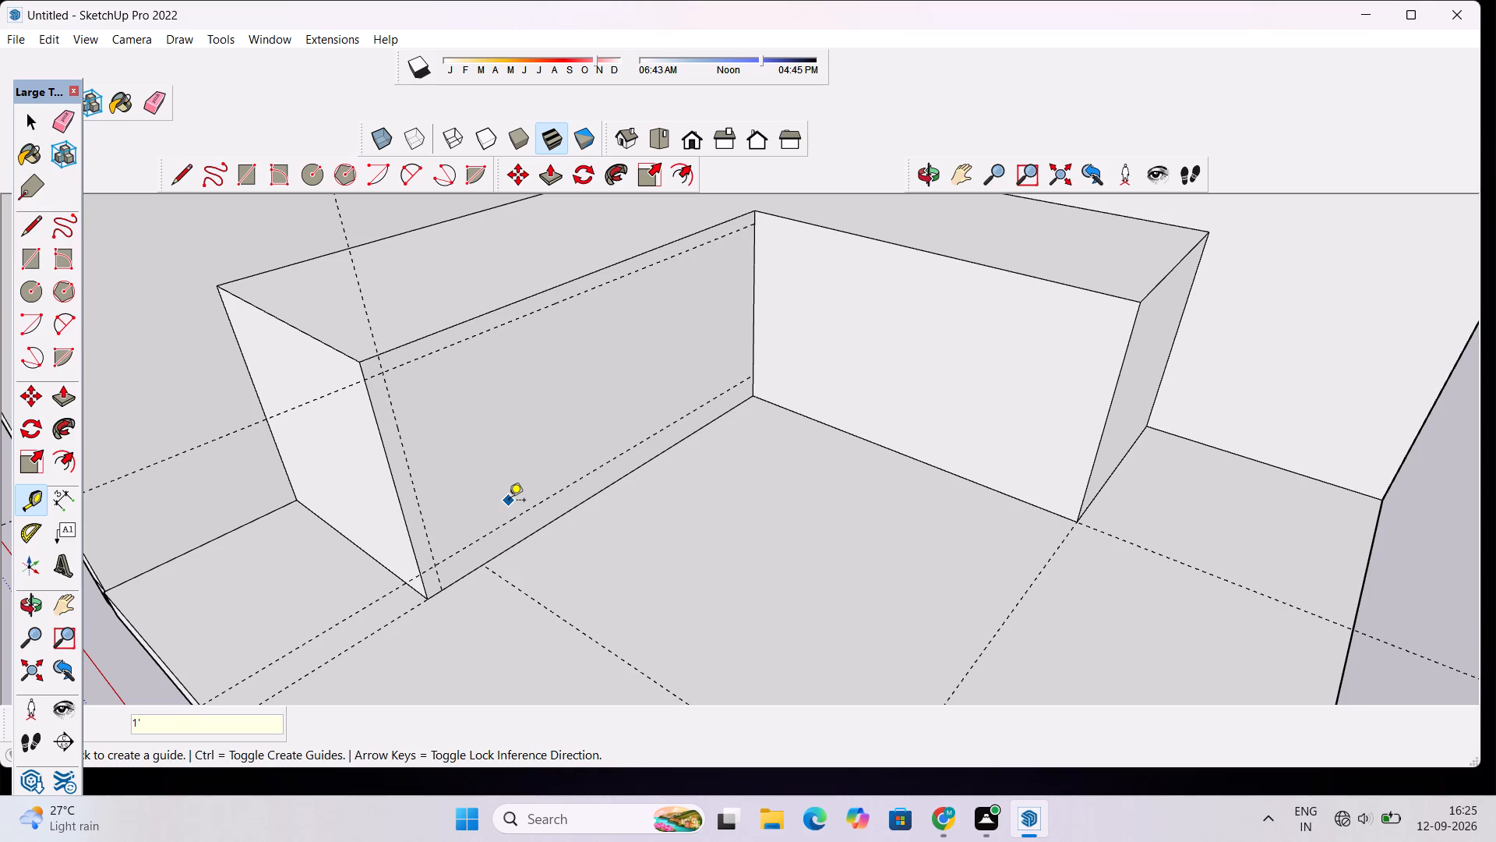
Place a vertical guide 4' inward from the 6" vertical guide and another one 4" beyond it toward the inner corner.
left_click(402, 428)
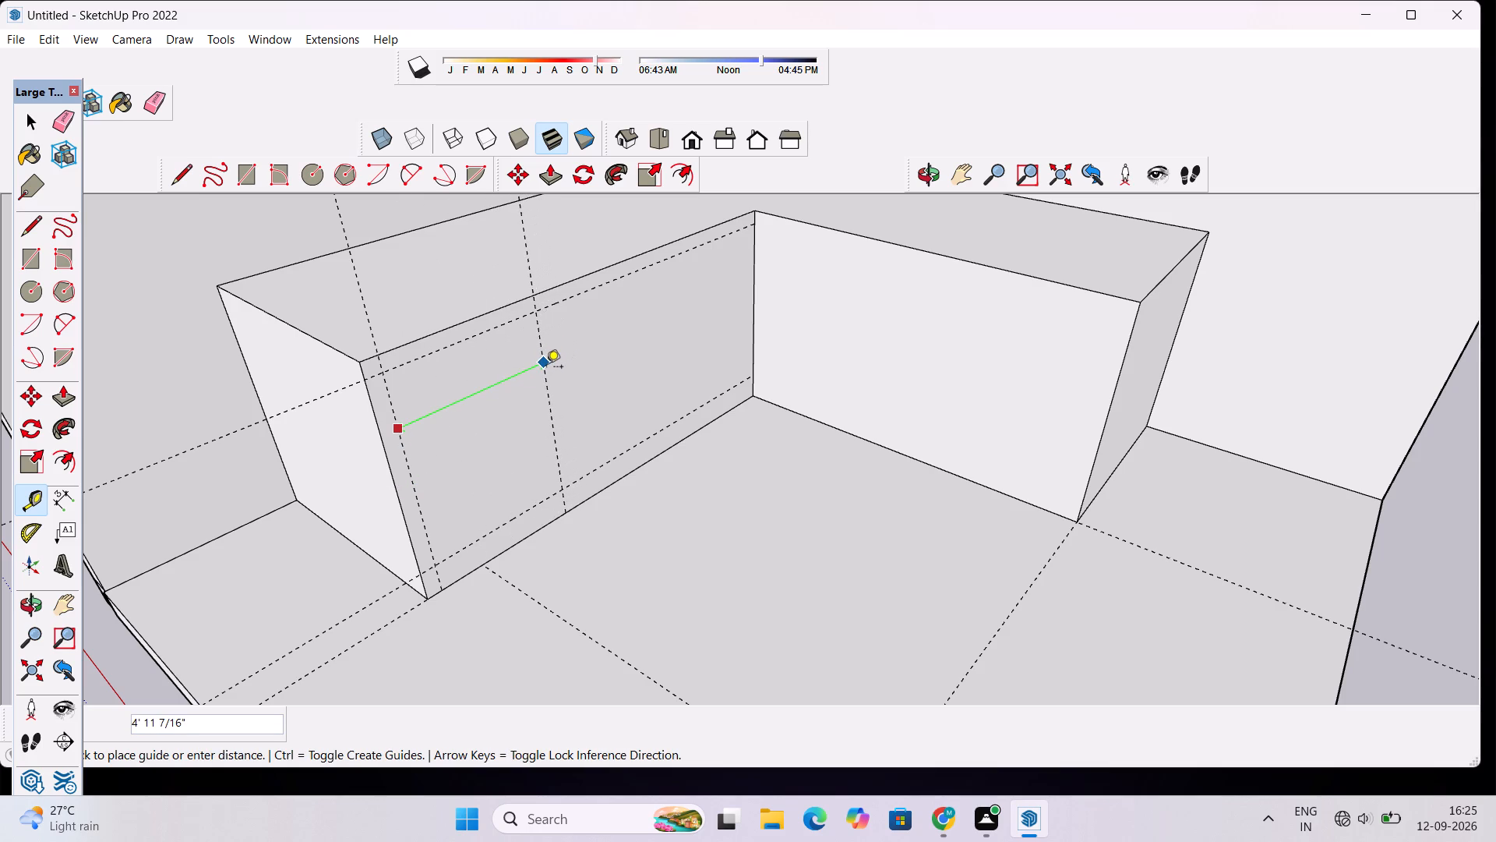
type("4'")
key("Return")
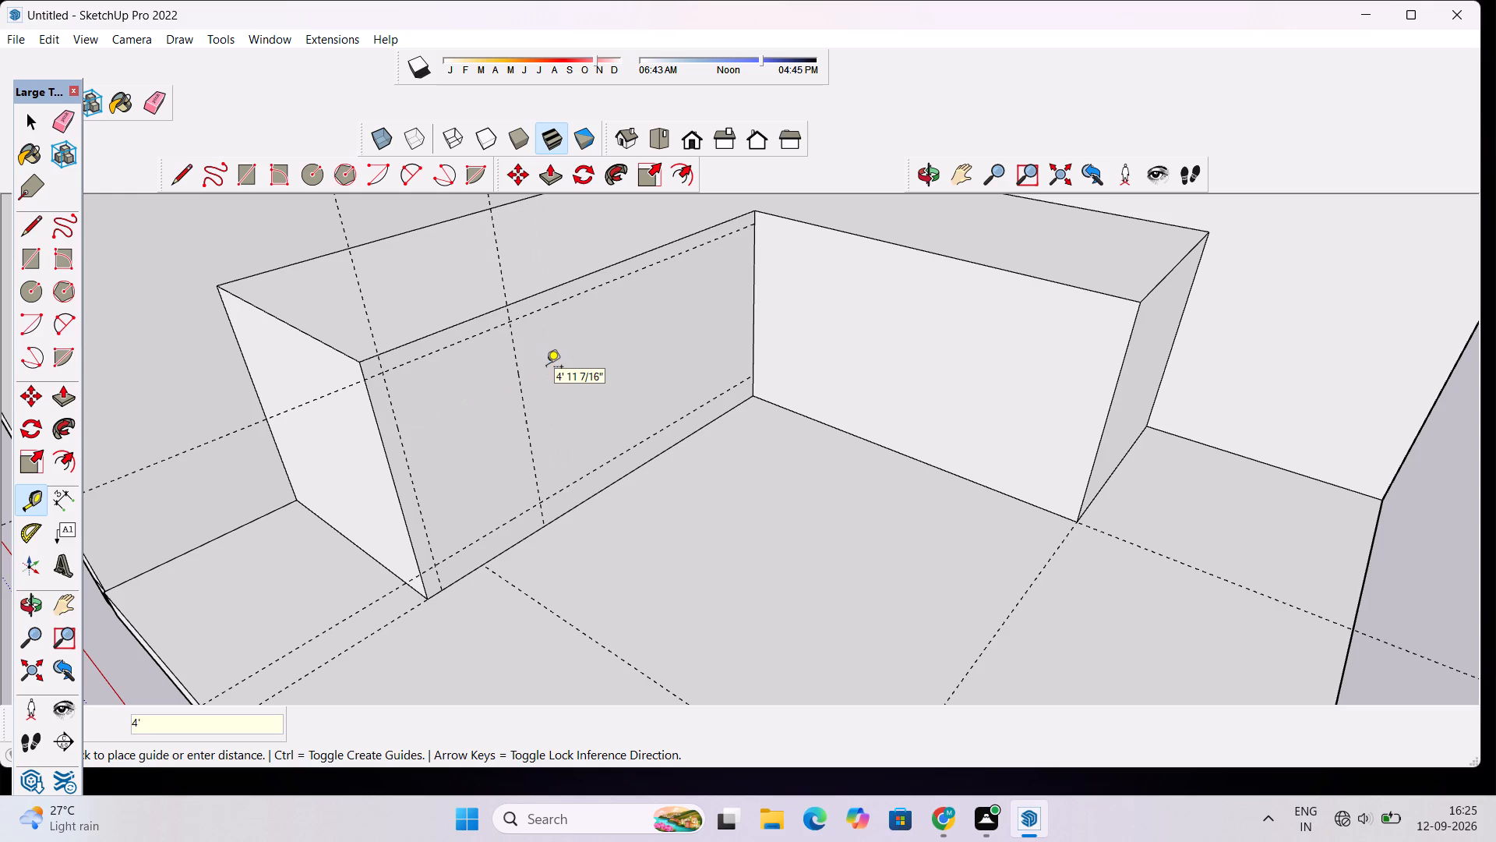
scroll(526, 377, "up", 4)
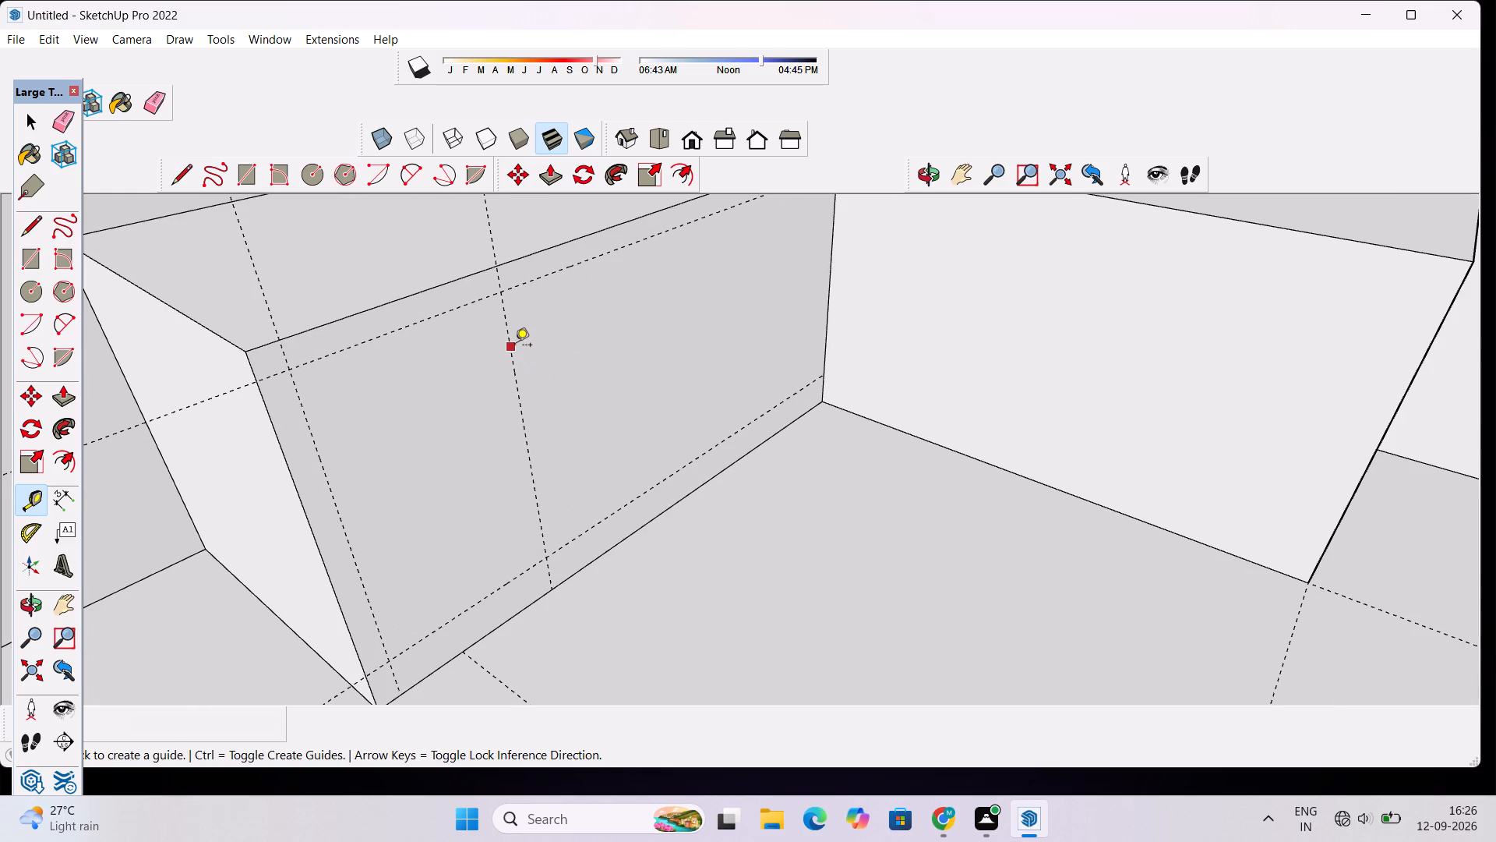
left_click(515, 346)
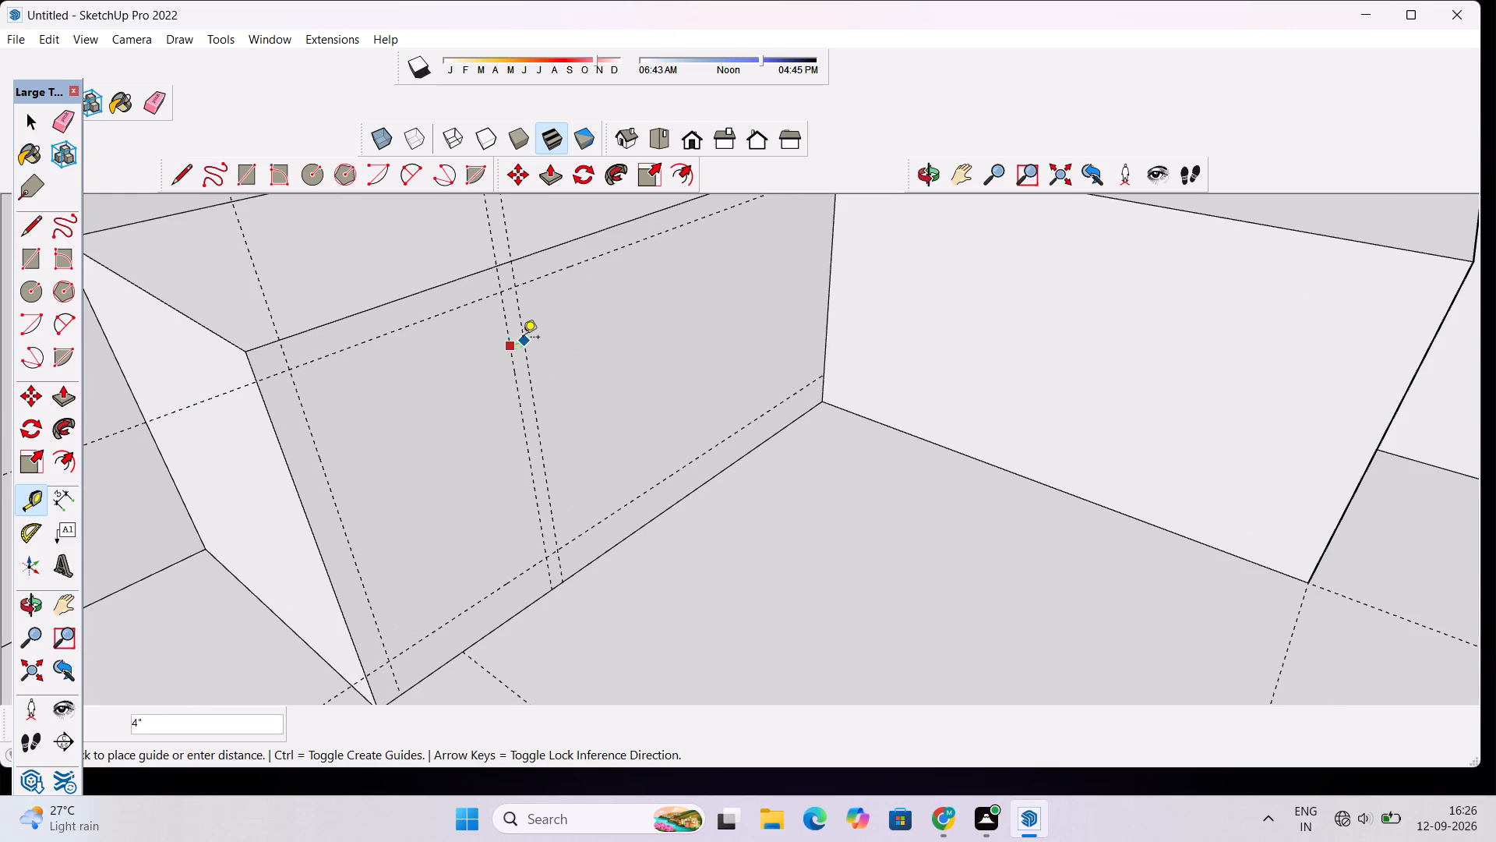
type("4\"")
key("Return")
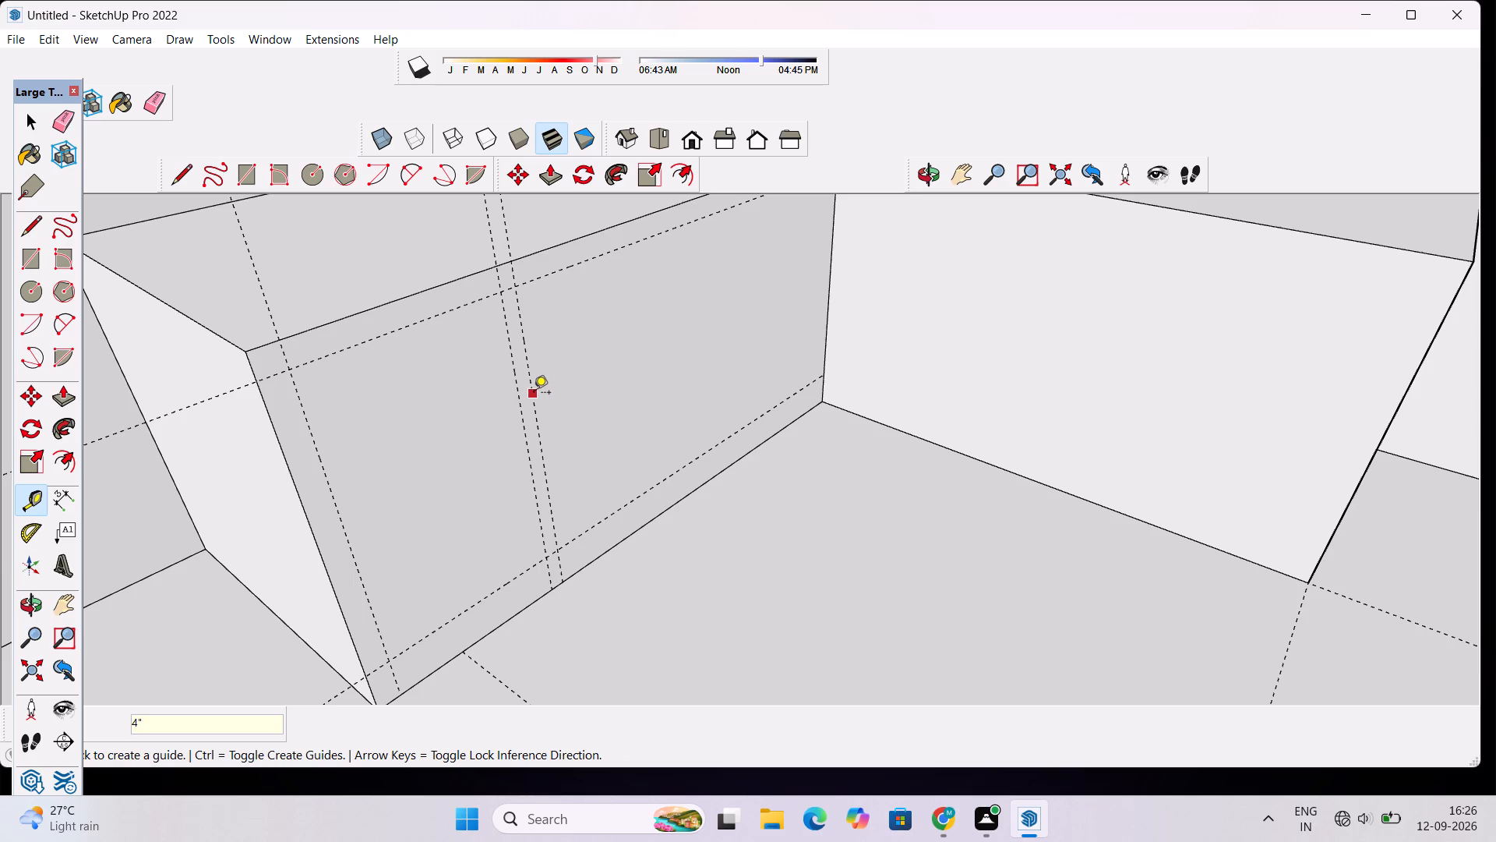
Place a vertical guide 2' from the last vertical guide toward the block's inner corner.
scroll(534, 394, "down", 4)
left_click(527, 349)
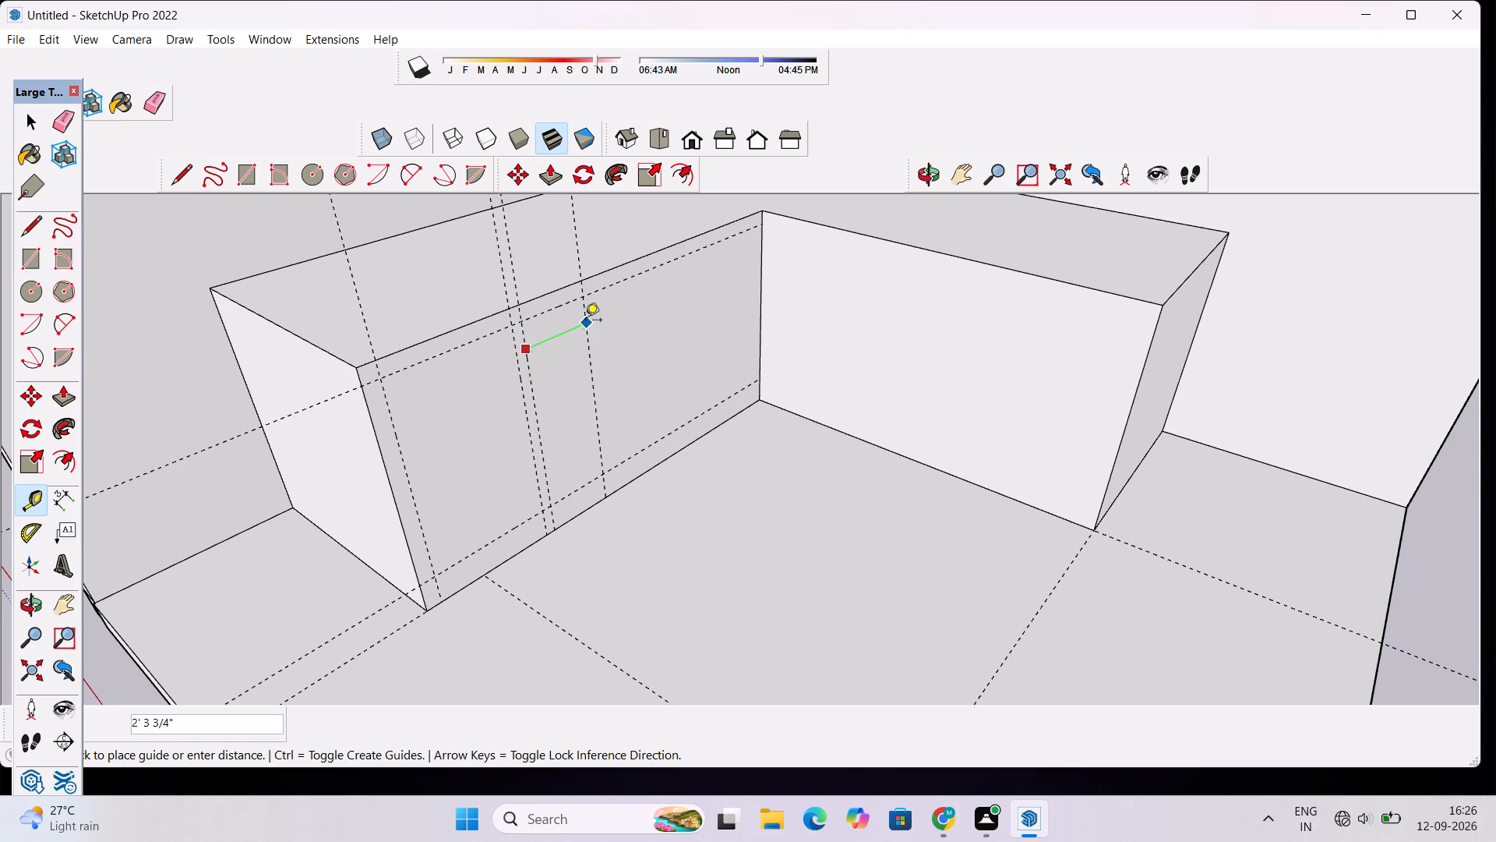
type("2'")
key("Return")
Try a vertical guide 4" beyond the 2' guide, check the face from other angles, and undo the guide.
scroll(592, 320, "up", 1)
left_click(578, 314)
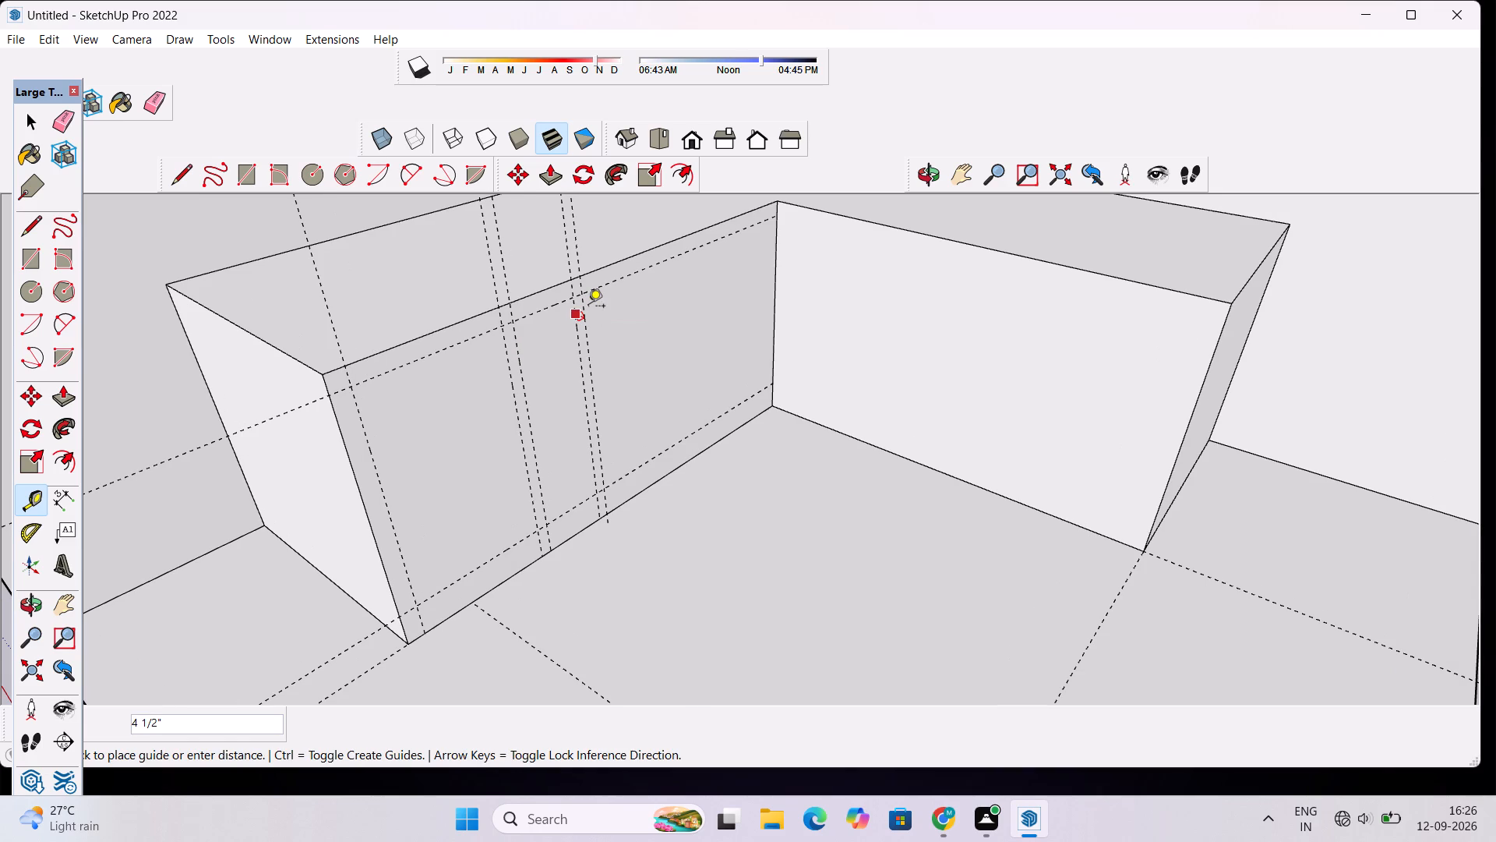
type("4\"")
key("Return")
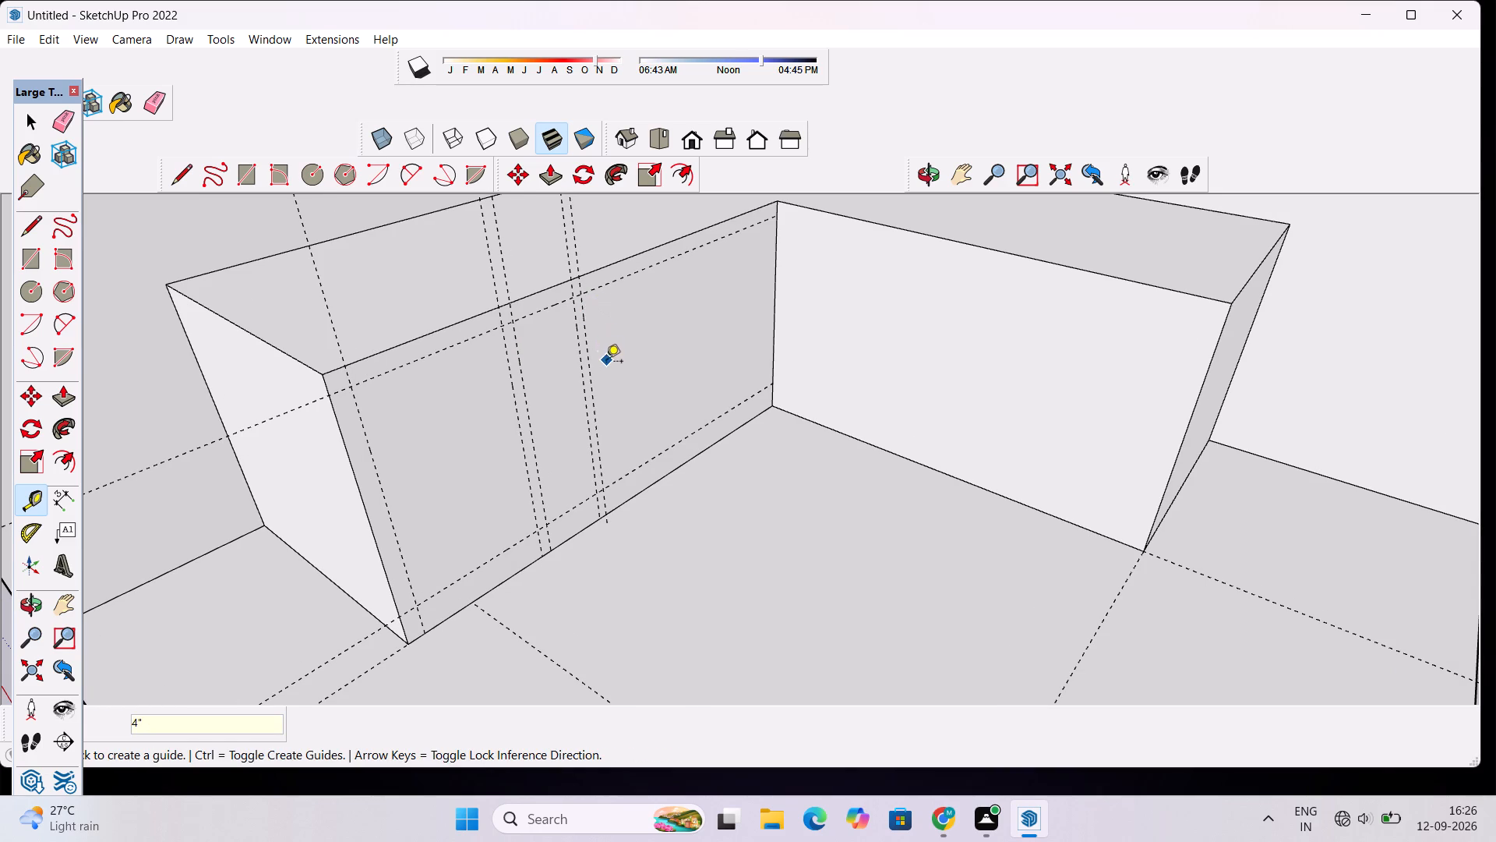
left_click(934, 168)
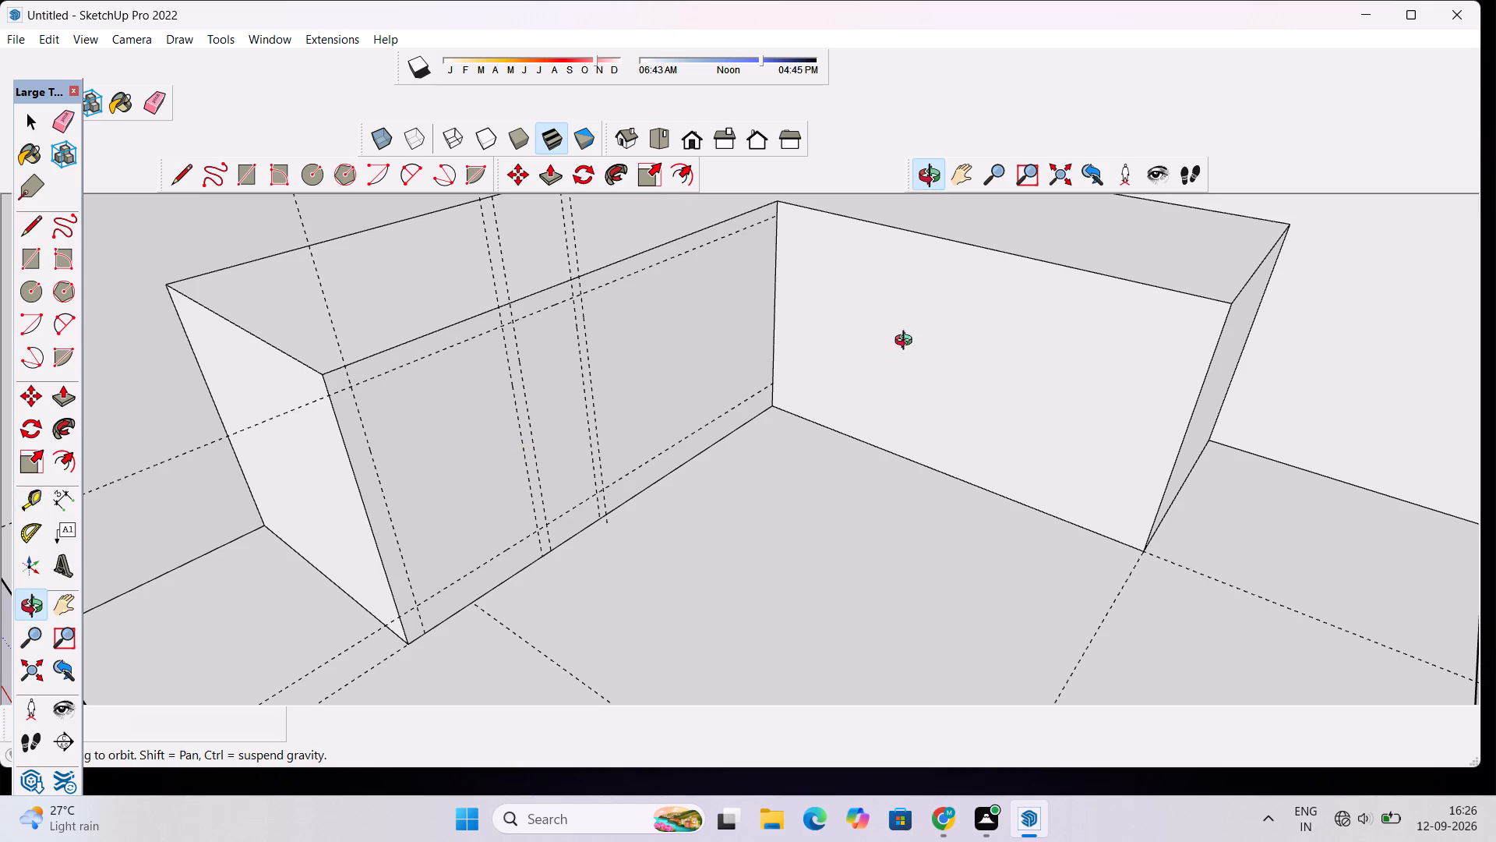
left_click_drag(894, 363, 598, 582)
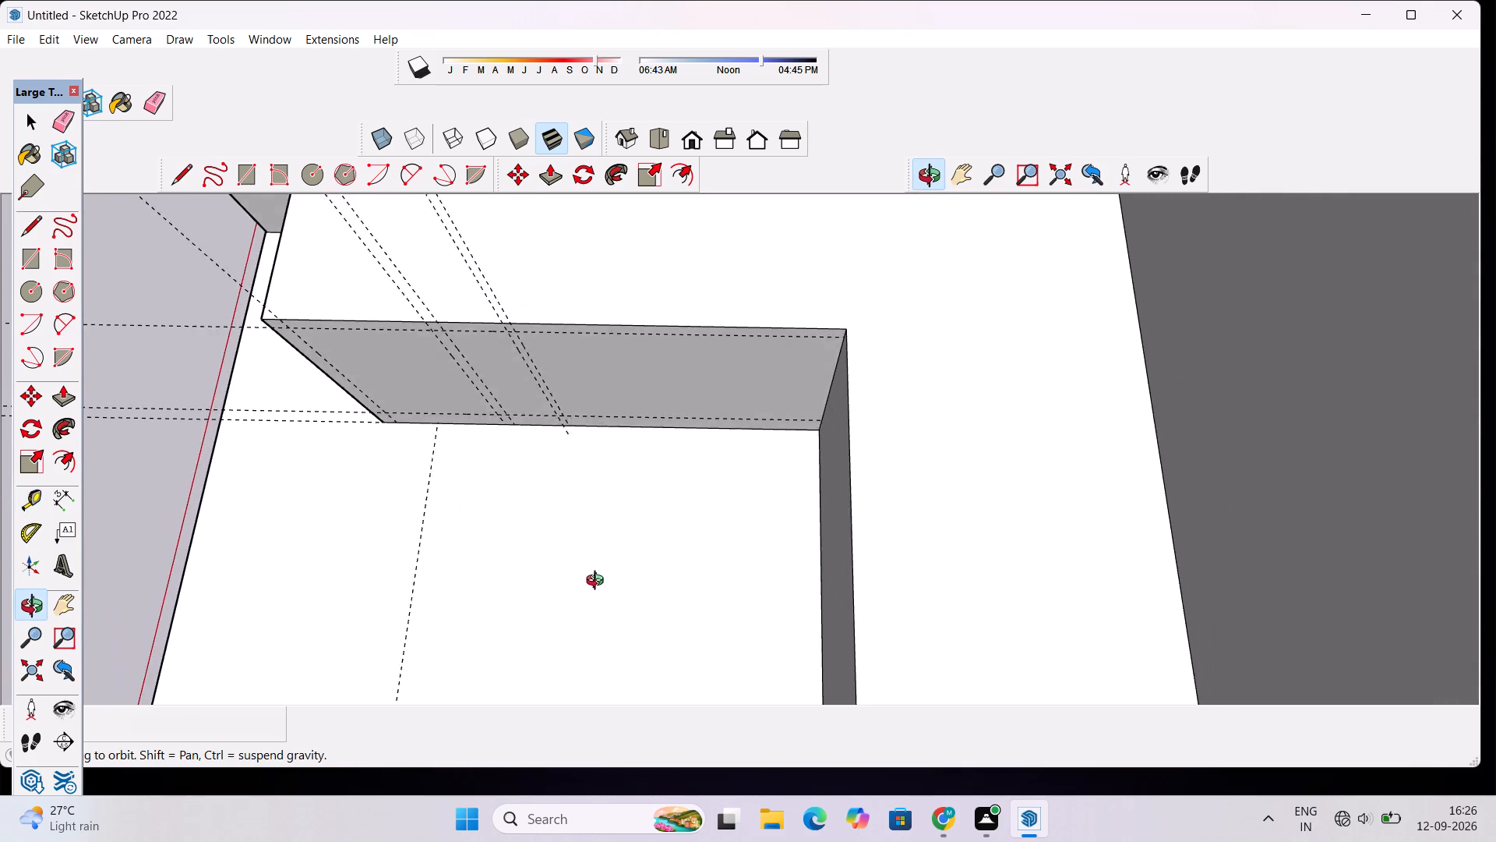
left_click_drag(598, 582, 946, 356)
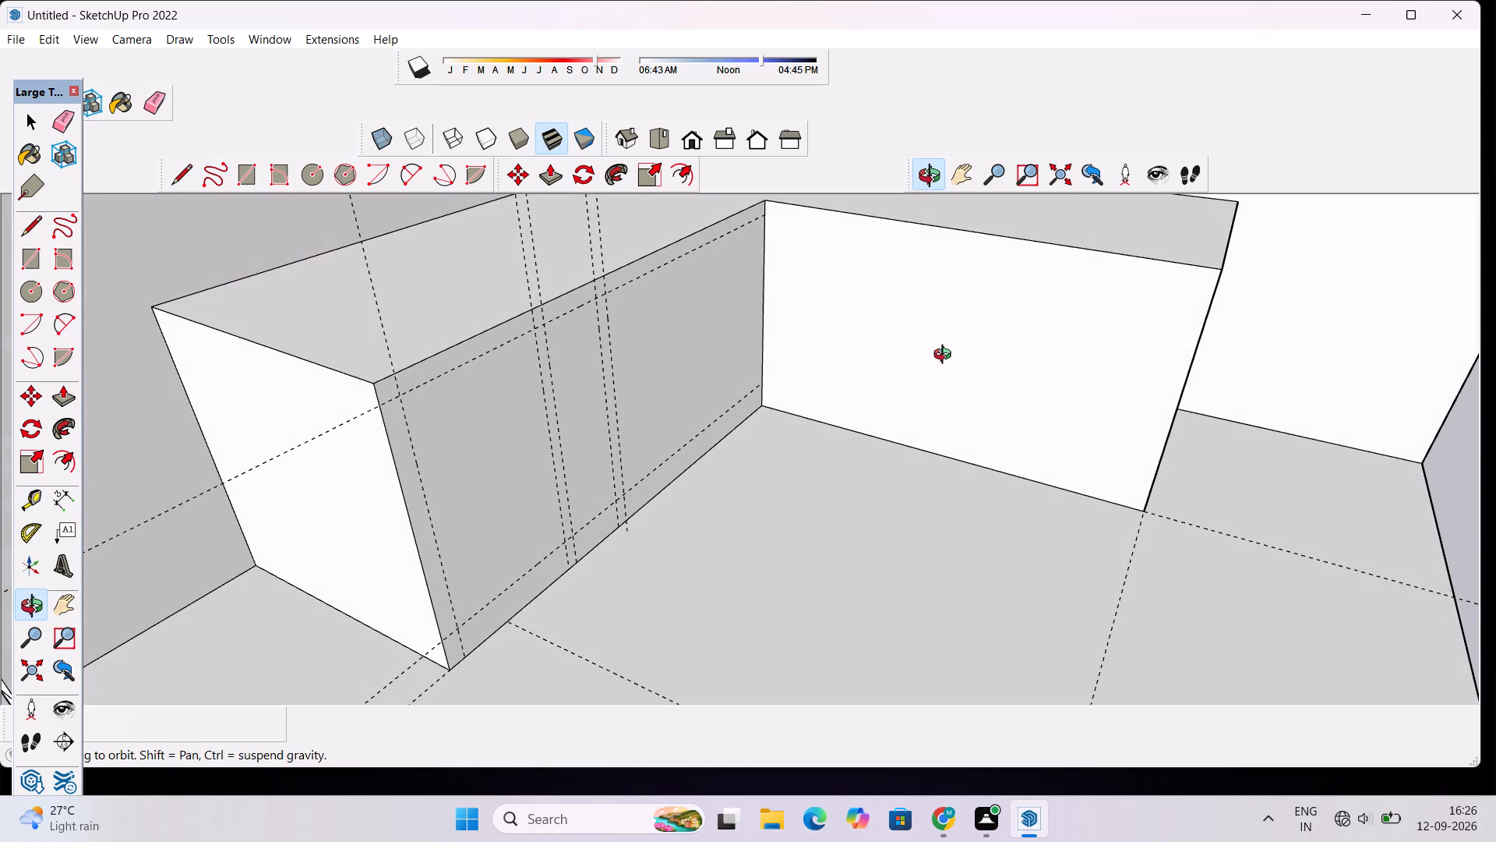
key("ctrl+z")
Place a vertical guide 4" from the 2' guide toward the block's inner corner.
key("t")
scroll(607, 394, "up", 6)
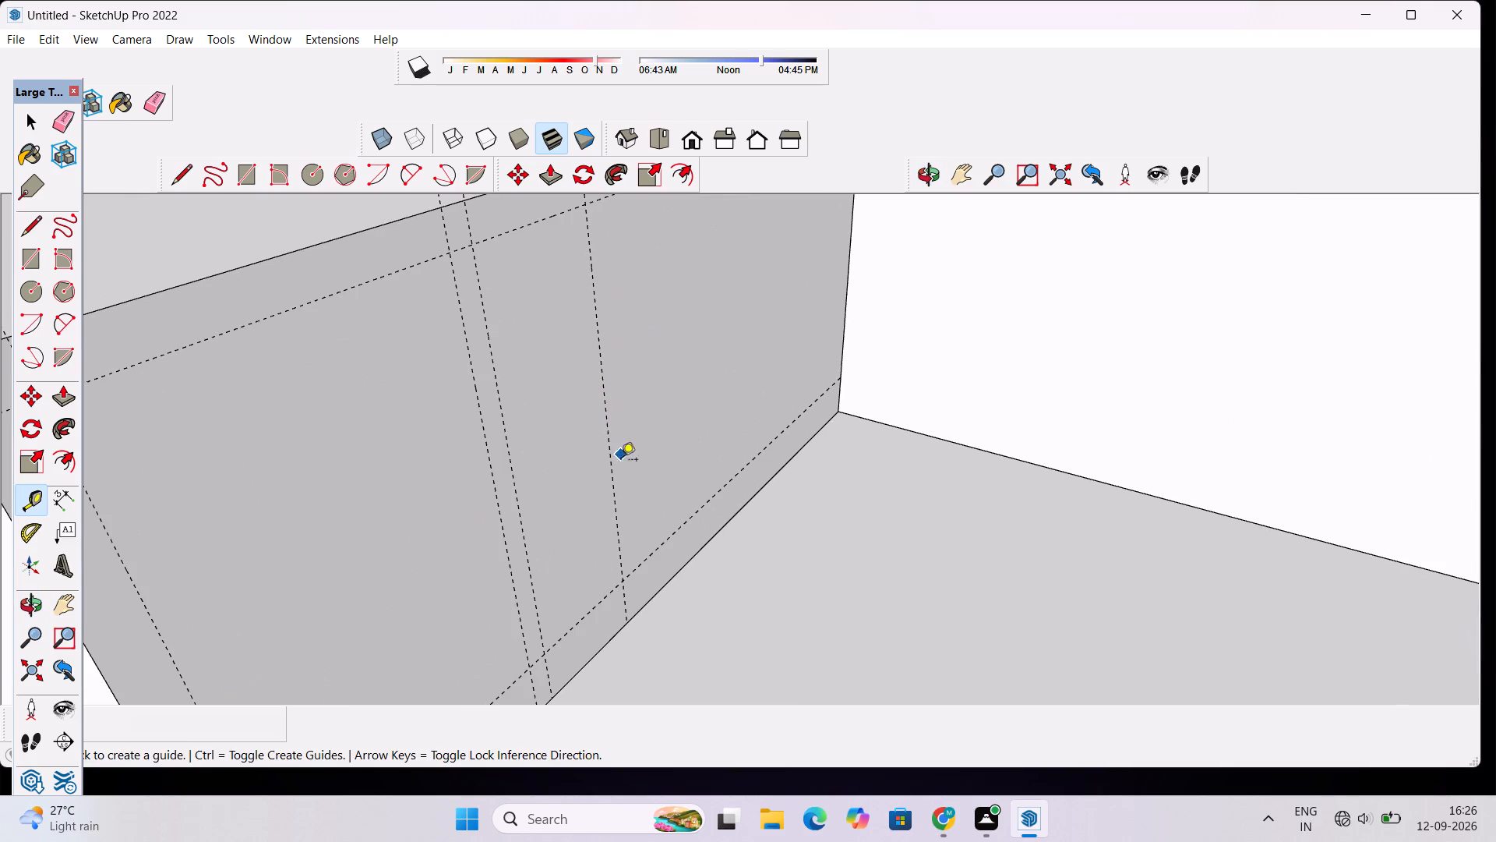
left_click(619, 514)
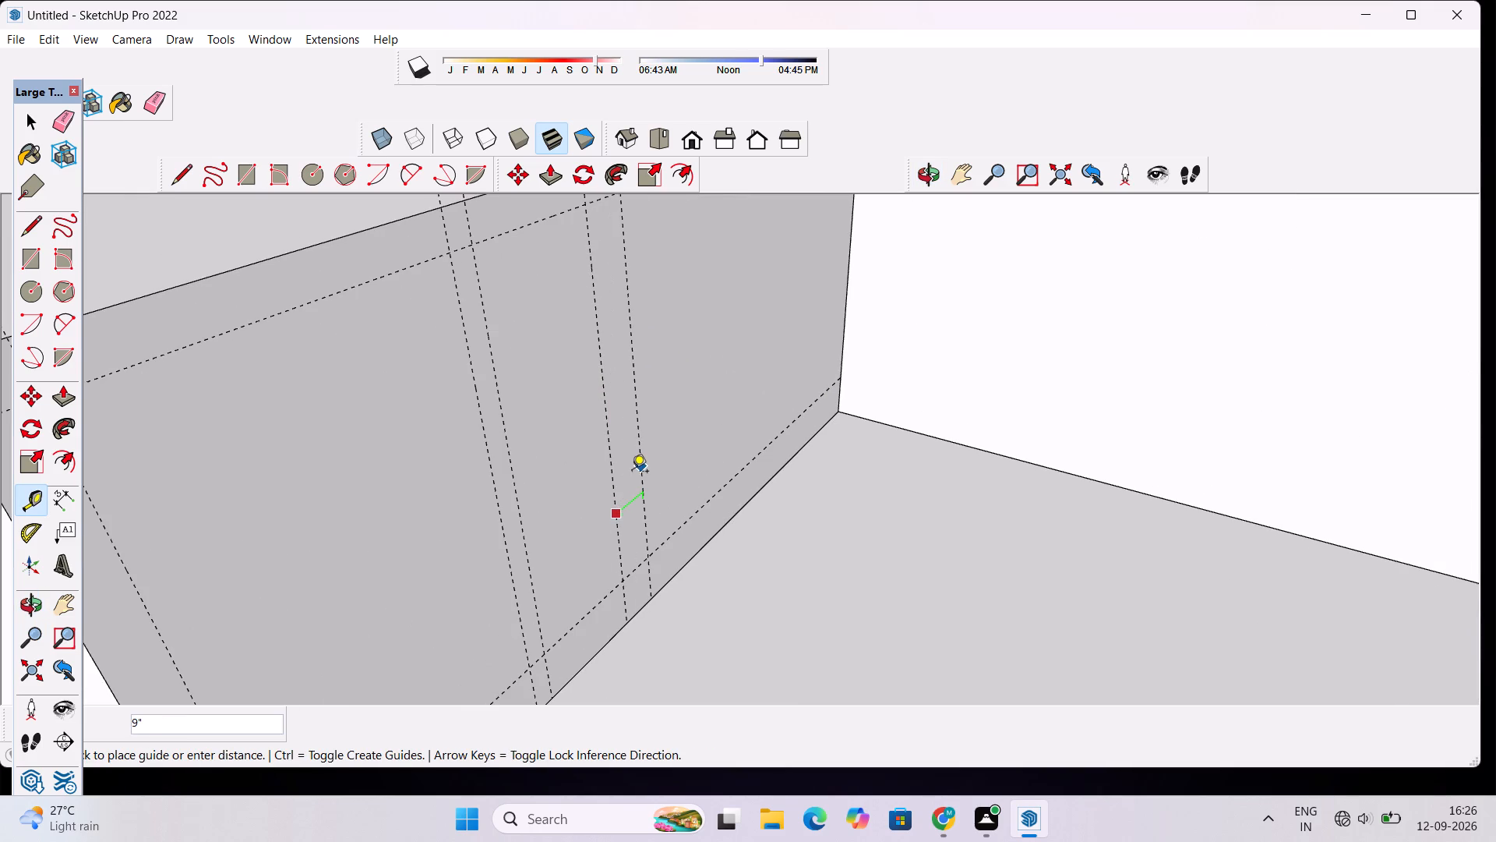
scroll(633, 467, "up", 2)
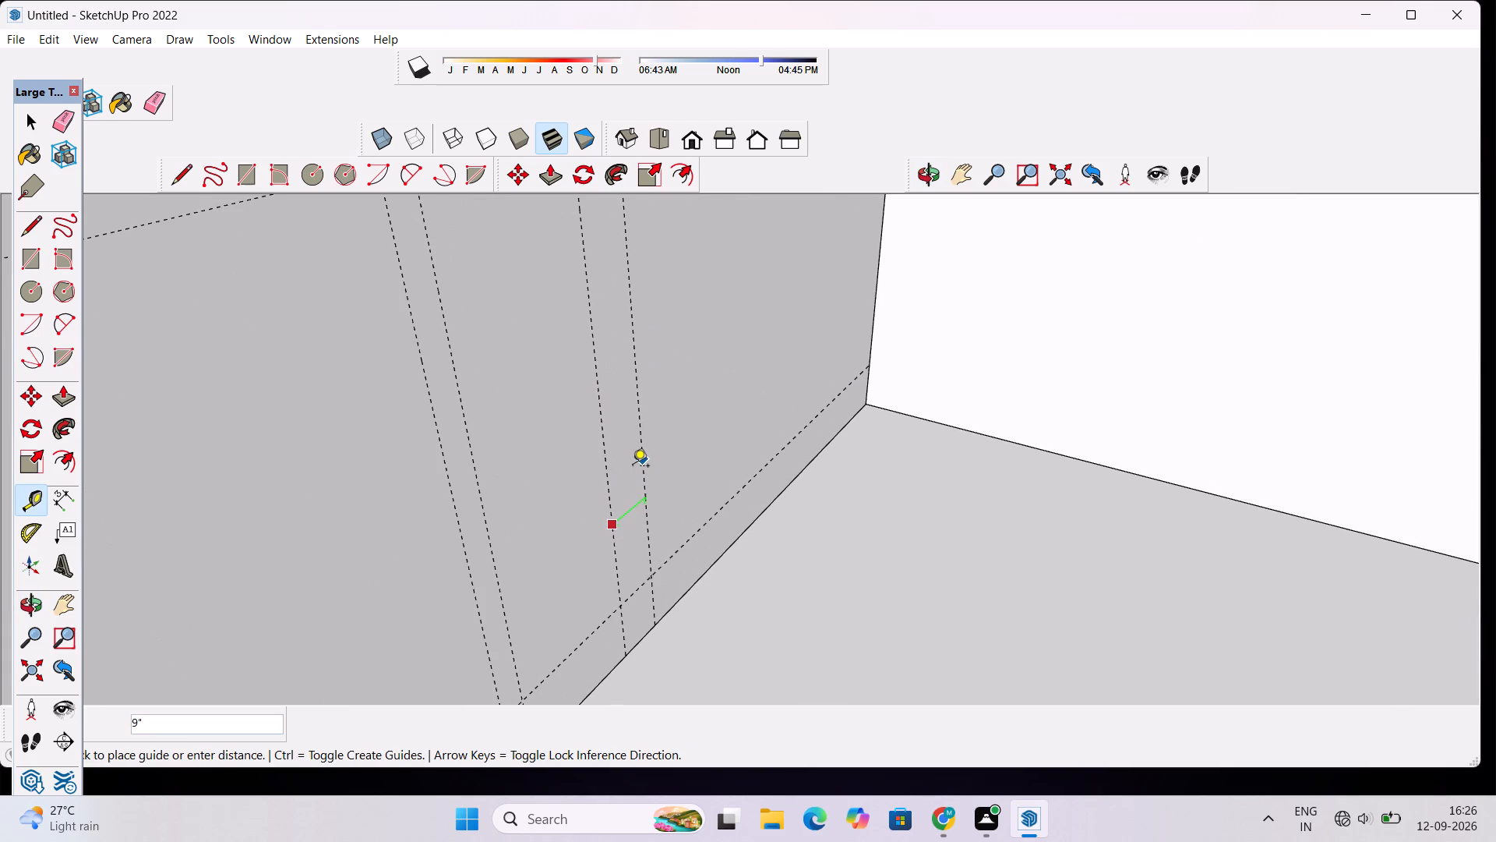
type("4\"")
key("Return")
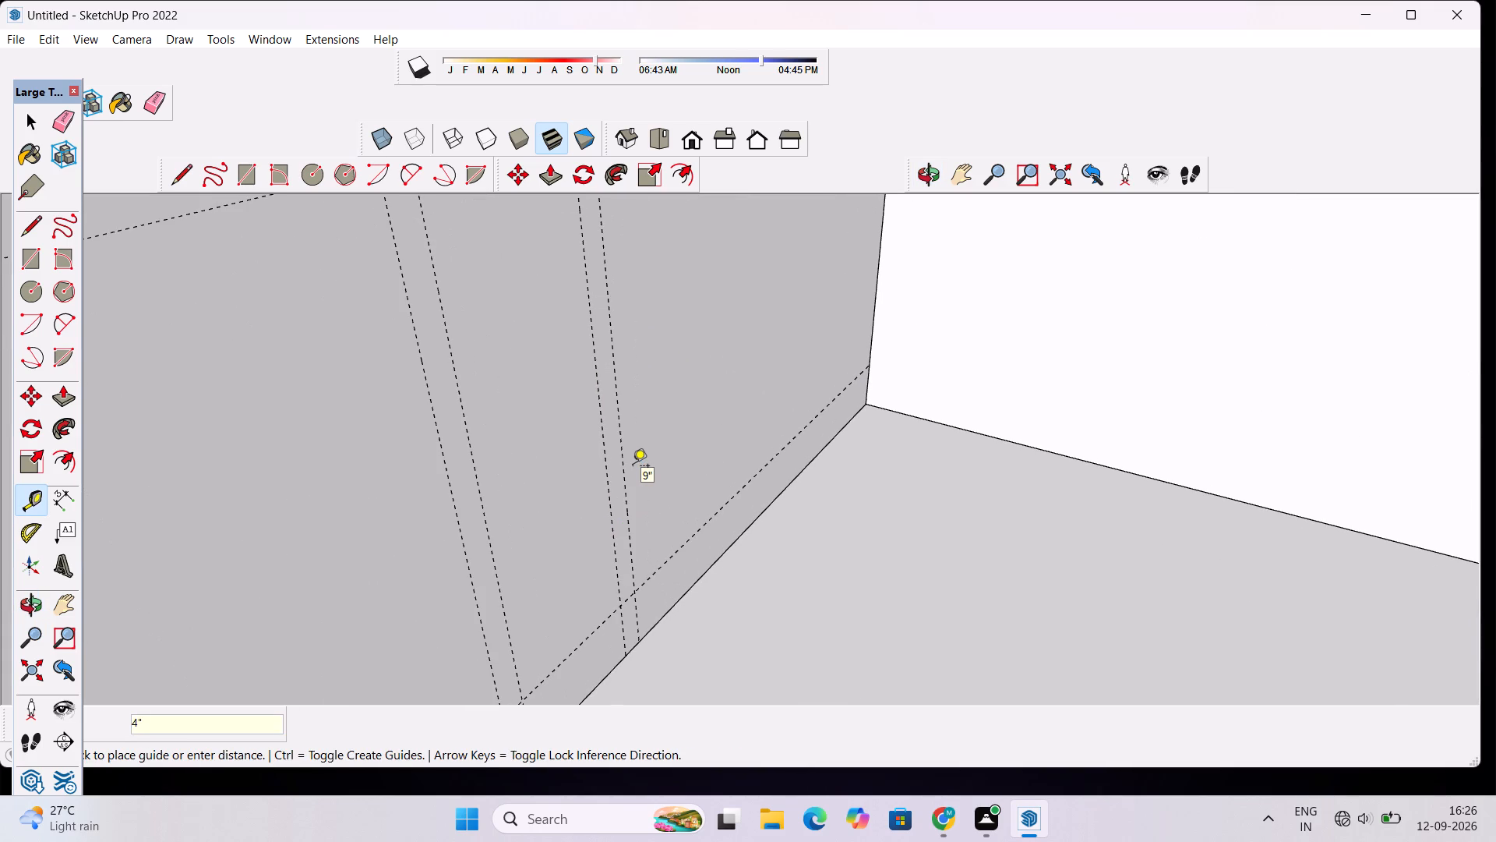
Place a vertical guide about 6' 7" from the last vertical guide toward the block's inner corner on the panel face.
left_click(926, 179)
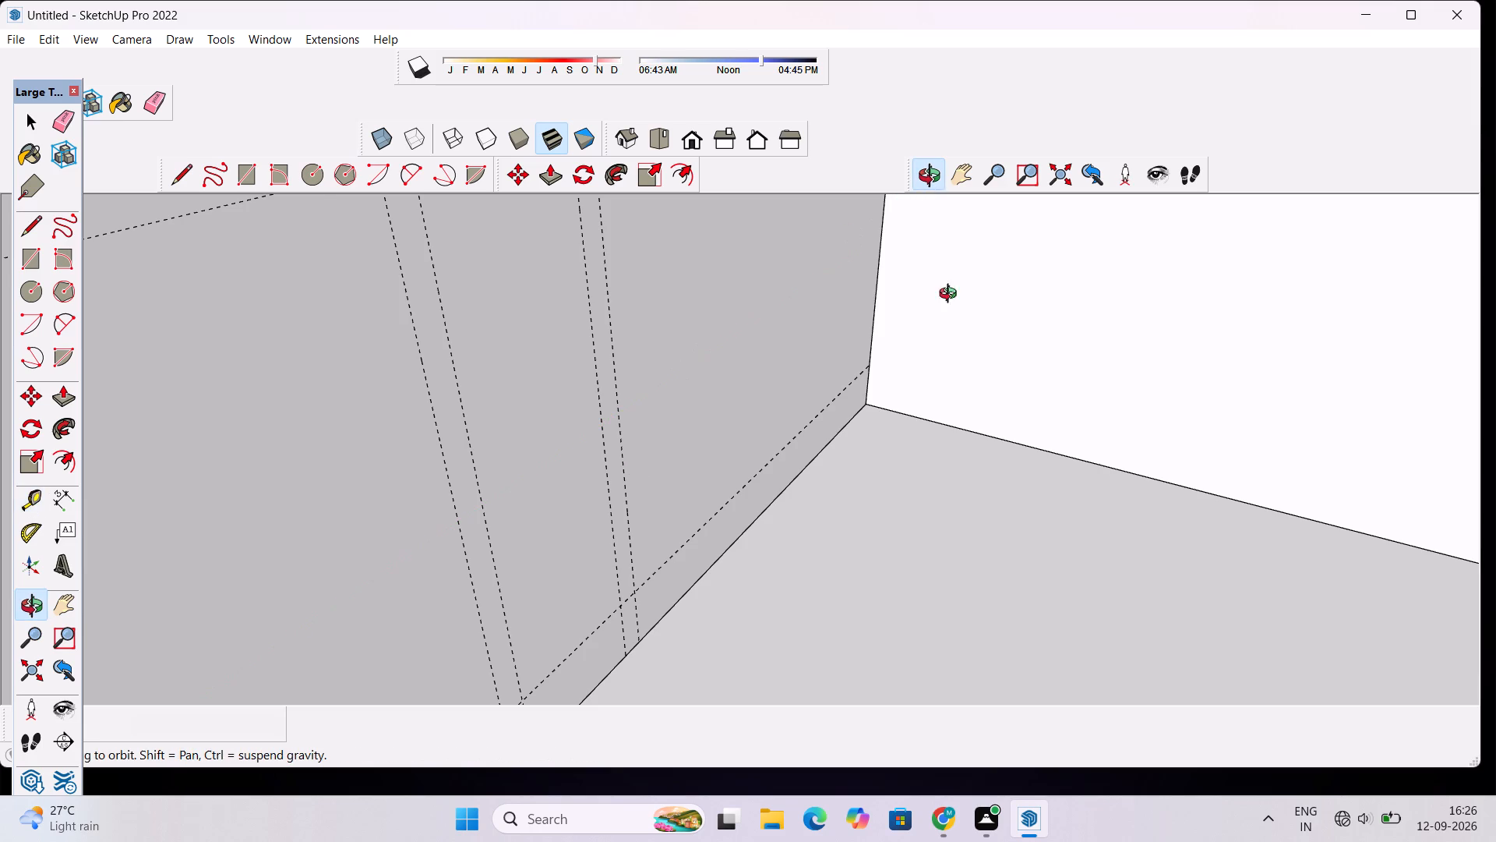
left_click_drag(952, 324, 863, 345)
scroll(873, 310, "down", 10)
left_click_drag(894, 366, 777, 364)
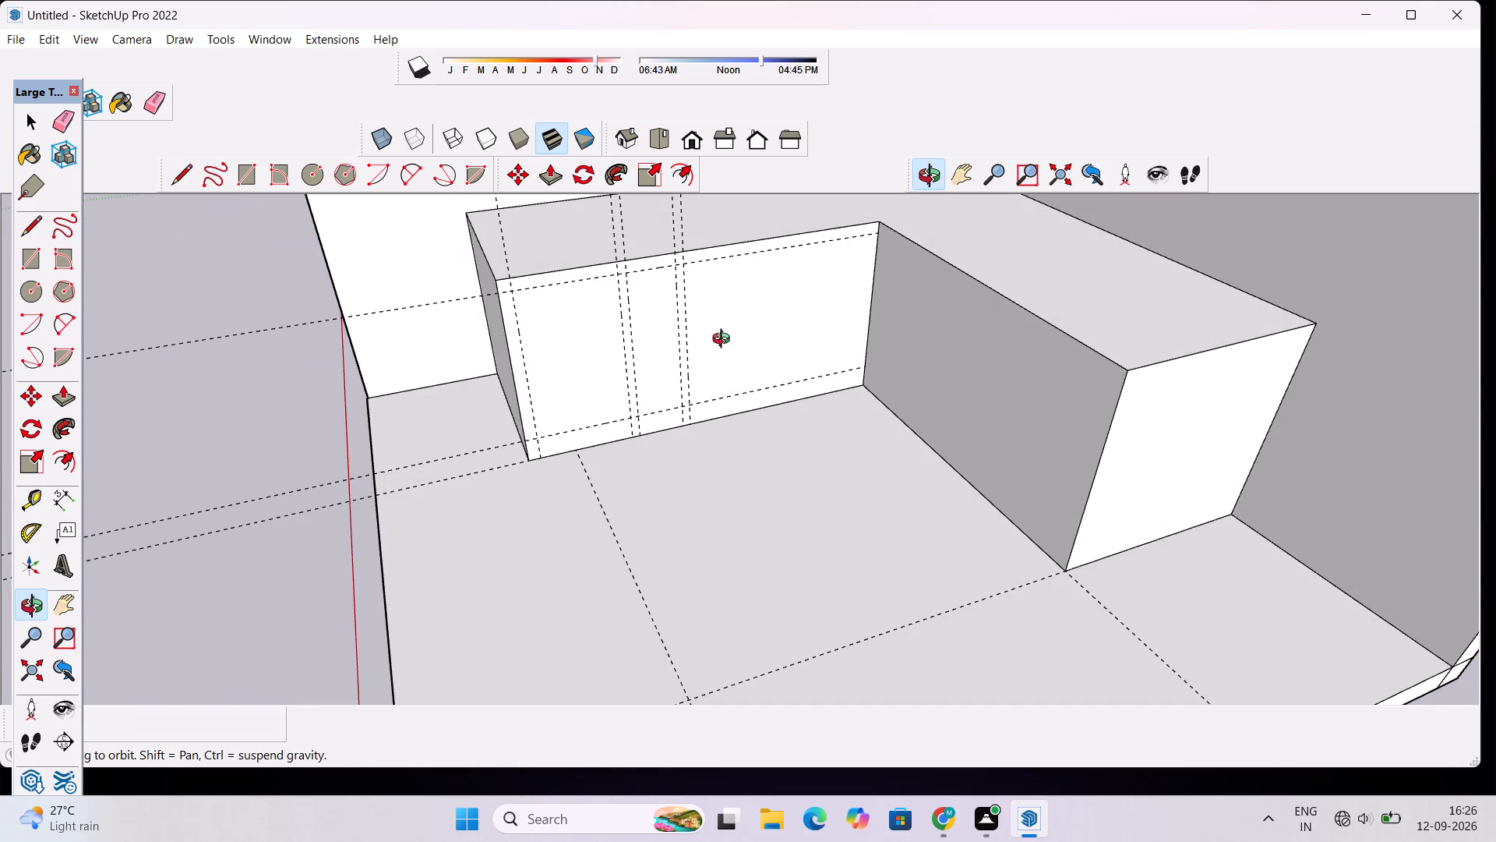
scroll(700, 271, "up", 2)
left_click_drag(704, 451, 691, 416)
left_click_drag(687, 416, 770, 504, "shift")
scroll(770, 461, "down", 4, "shift")
left_click_drag(770, 472, 765, 440, "shift")
left_click_drag(764, 496, 761, 471)
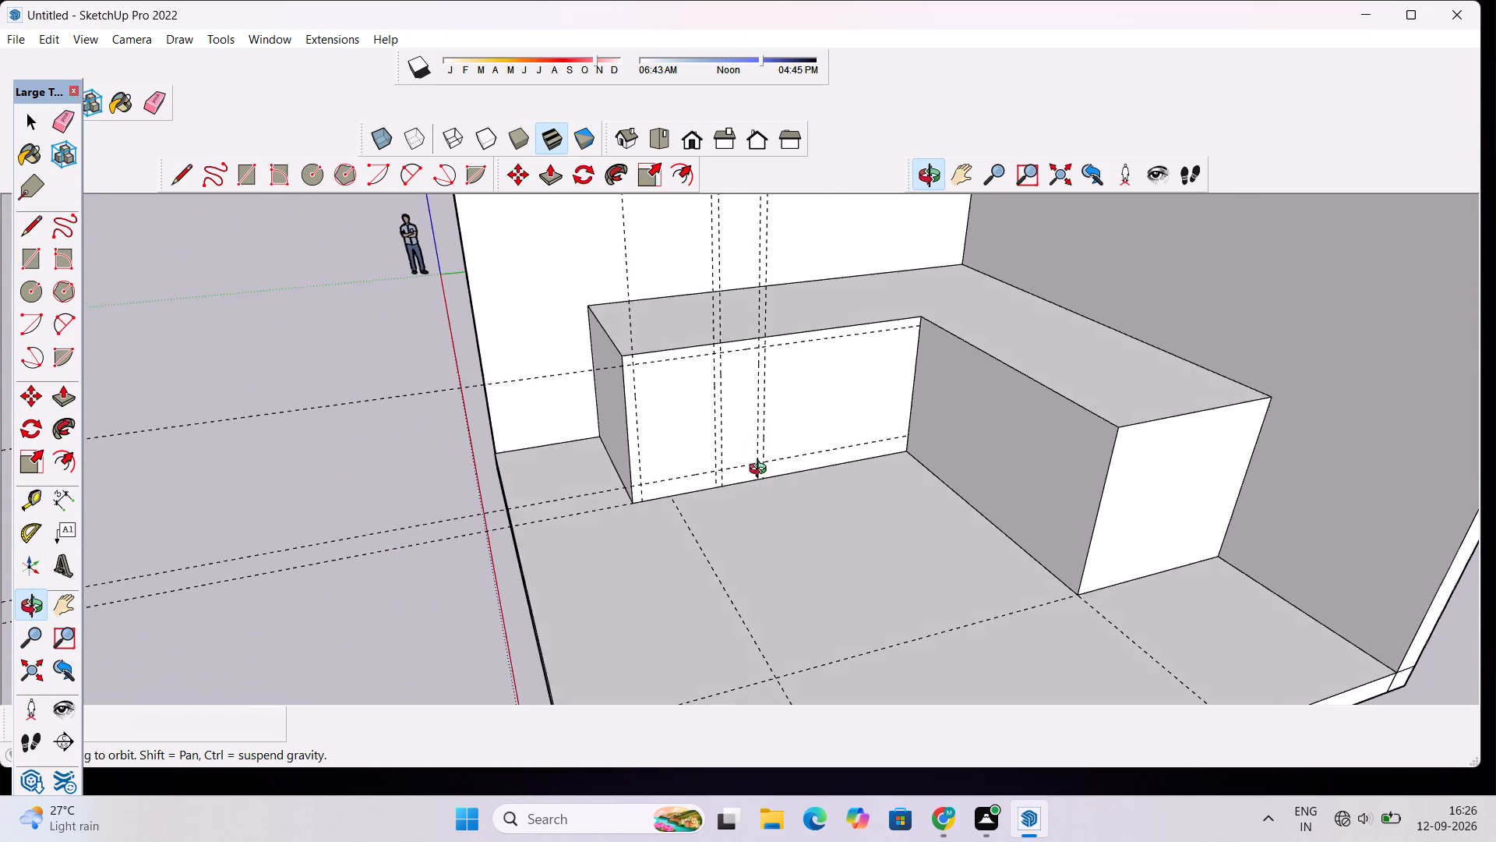
left_click_drag(761, 471, 755, 434)
scroll(766, 314, "up", 4)
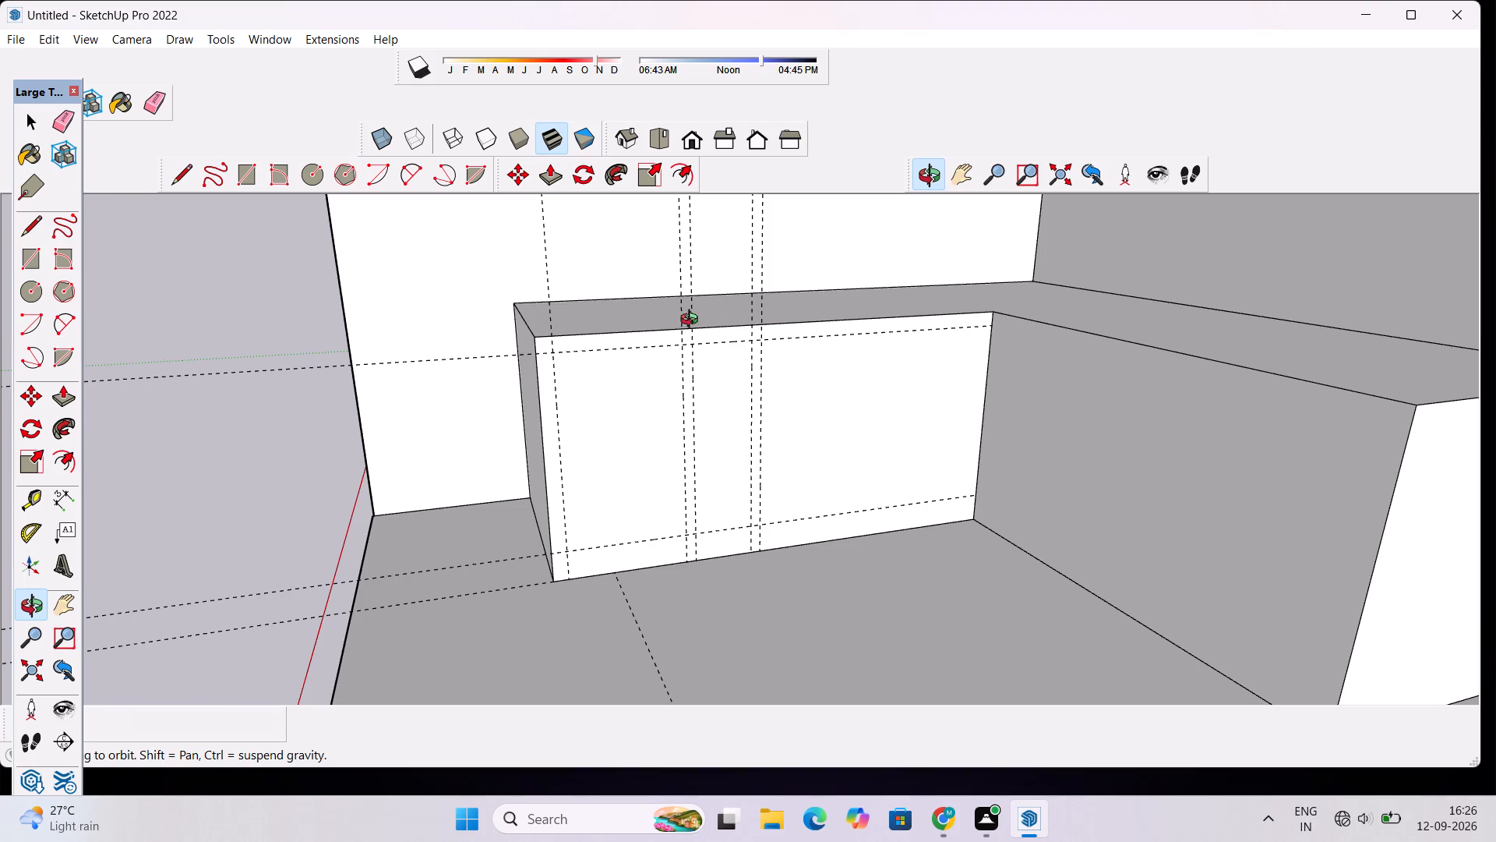
key("space")
type("t")
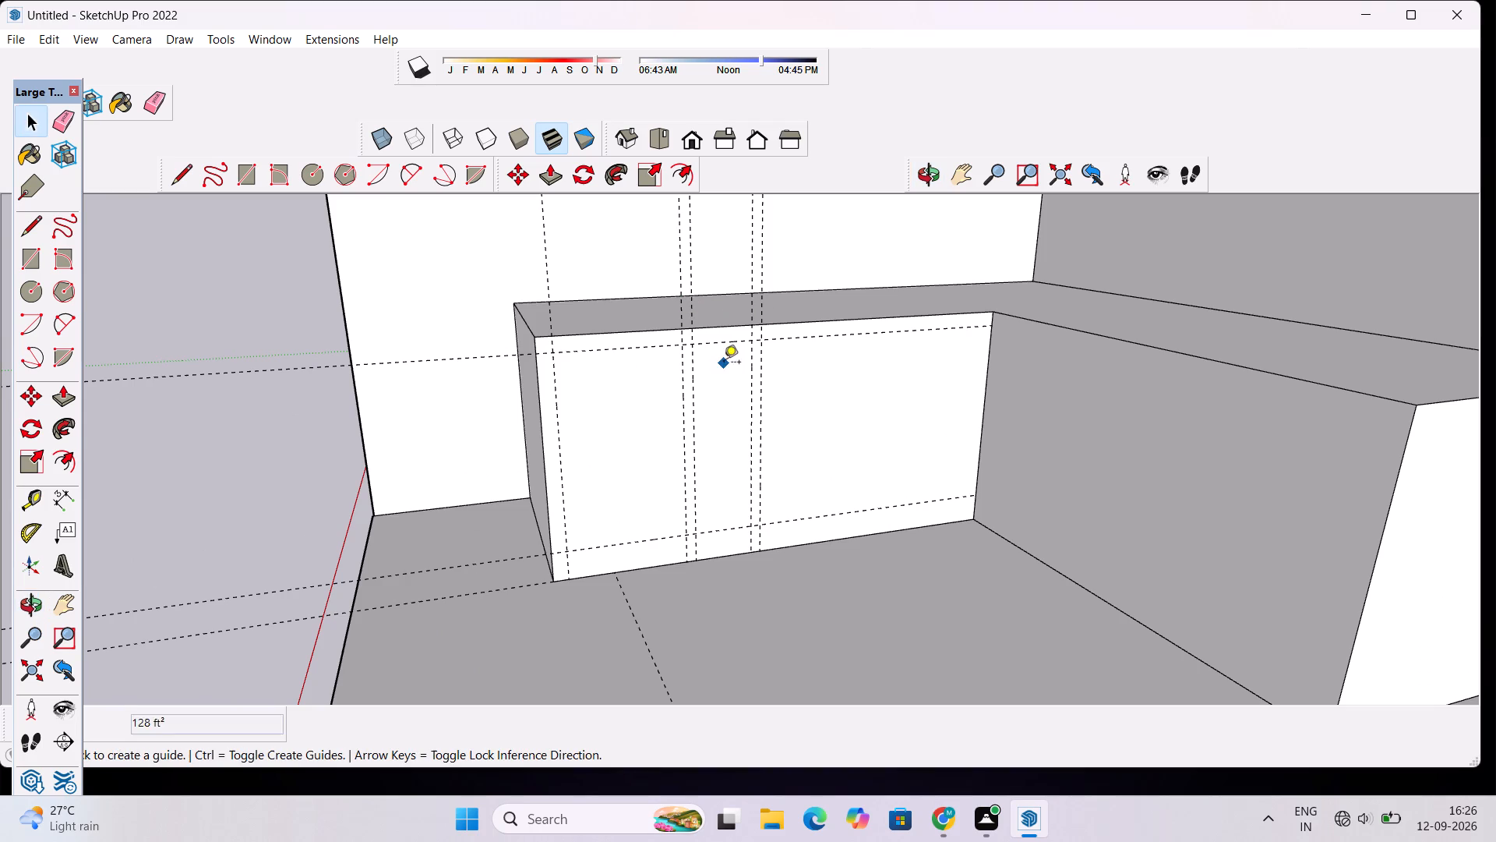
left_click(764, 366)
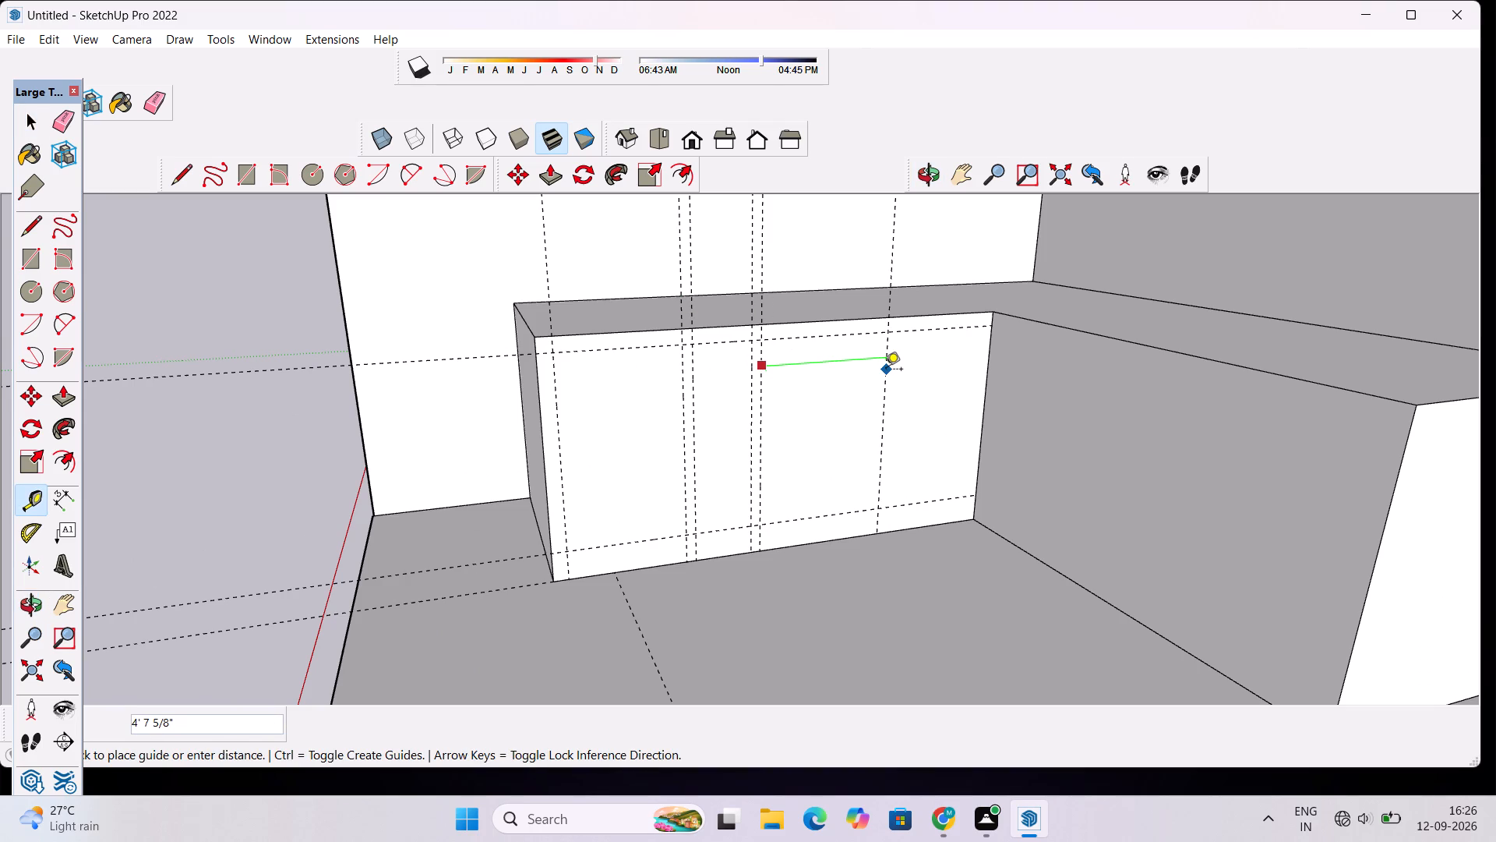
scroll(935, 373, "up", 3)
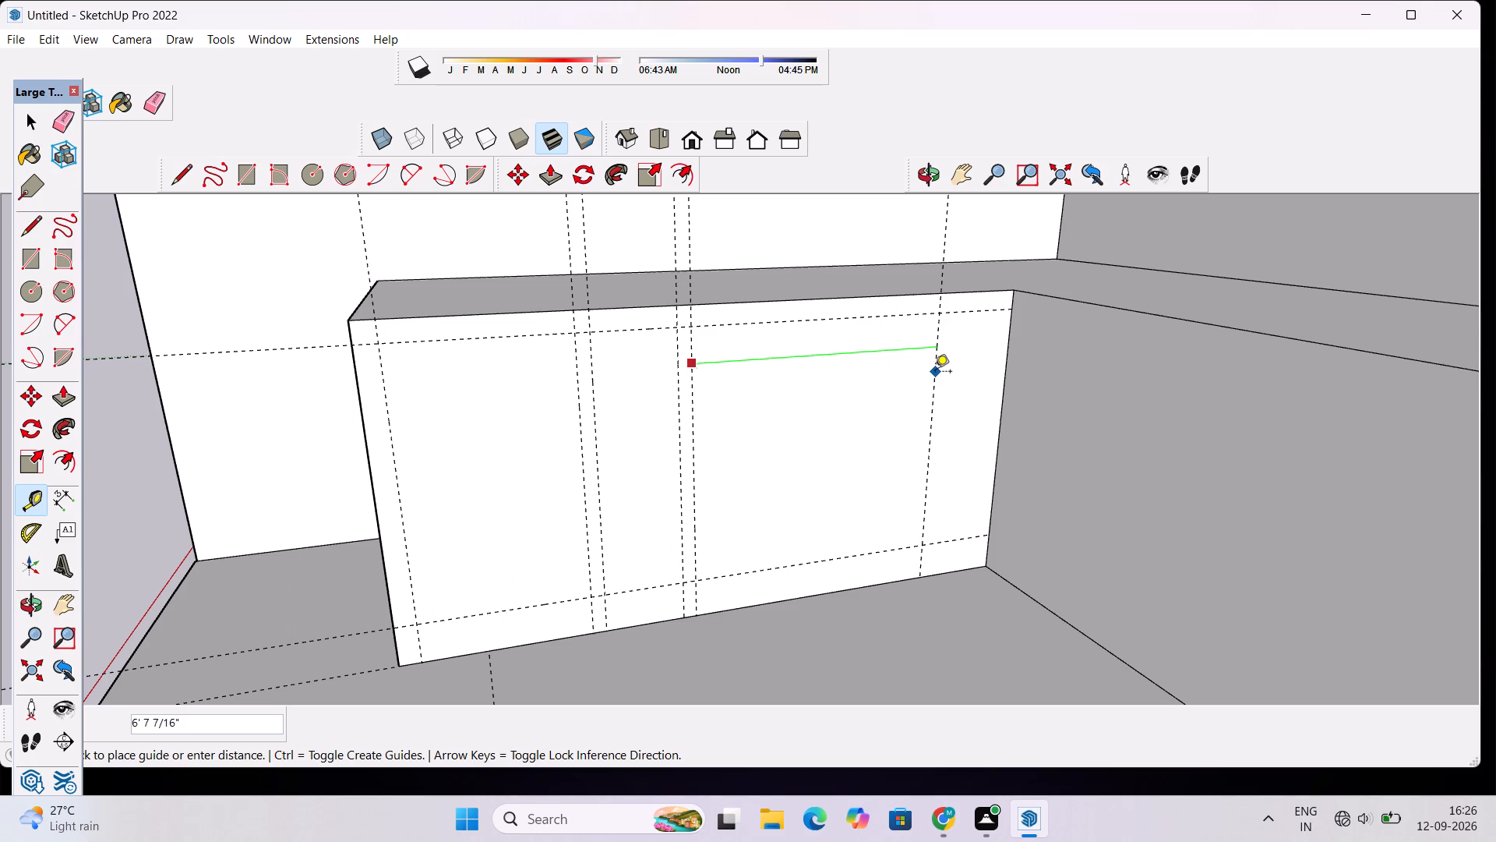
left_click(935, 373)
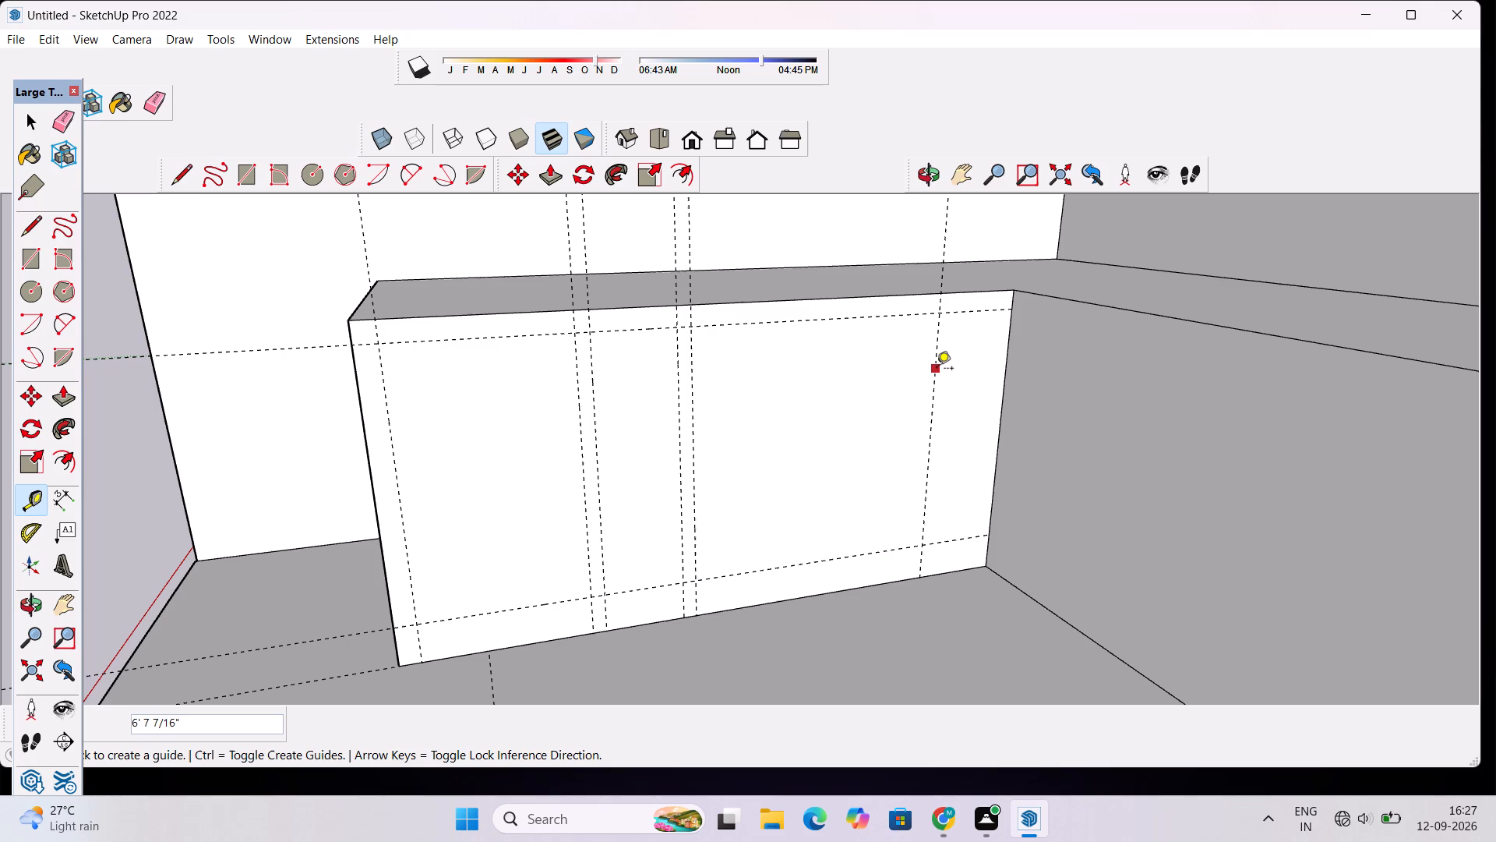
Erase the outer guide of the 4" pair nearest the inner corner and the 6" vertical guide by the block's outer edge.
key("space")
key("e")
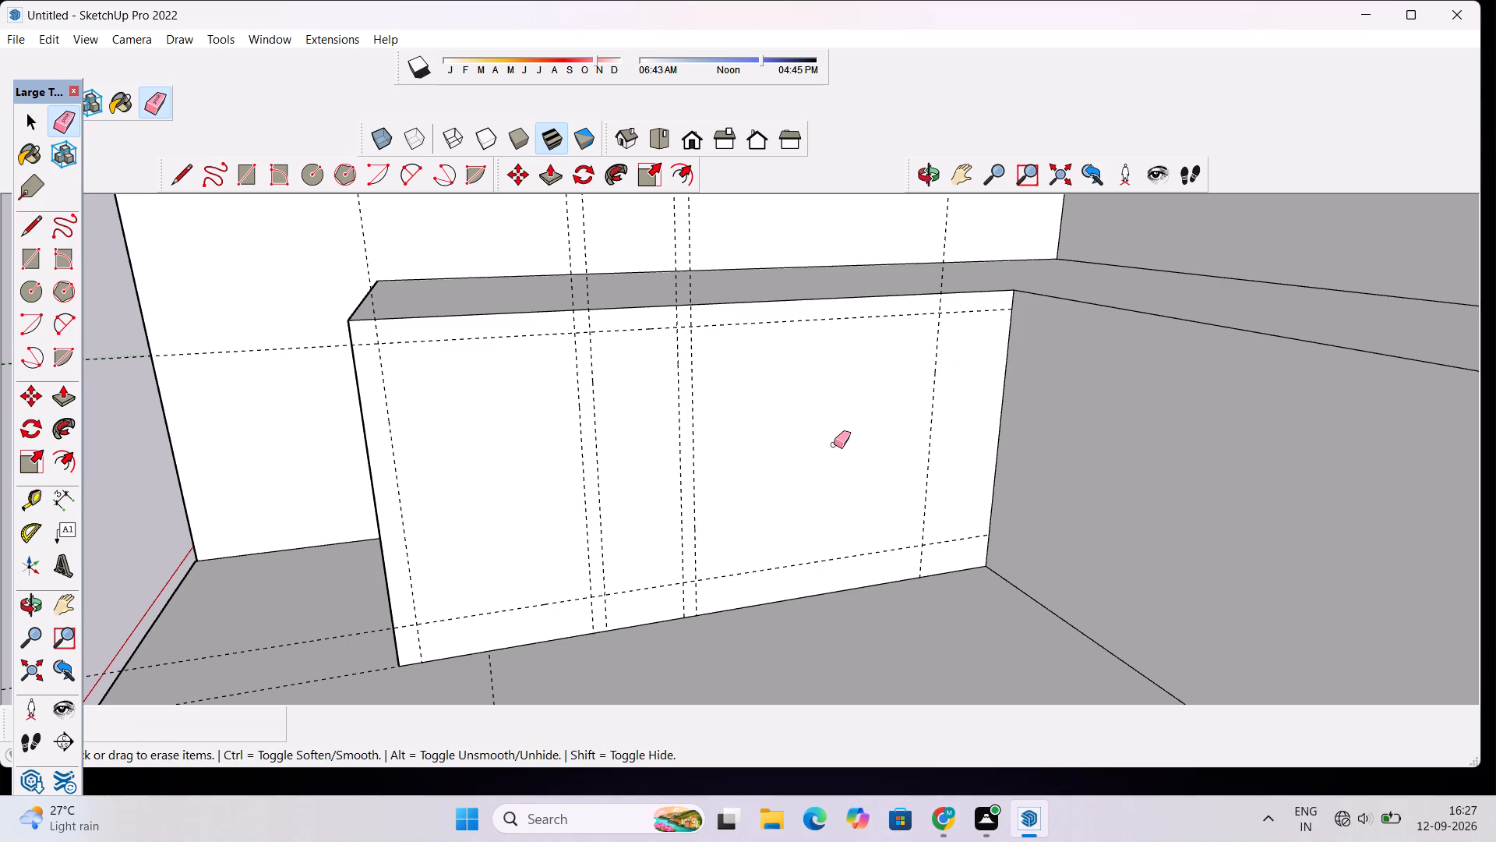
left_click(676, 253)
left_click(362, 233)
Place a vertical guide 4" inward from the outer vertical edge of the block's panel face.
key("t")
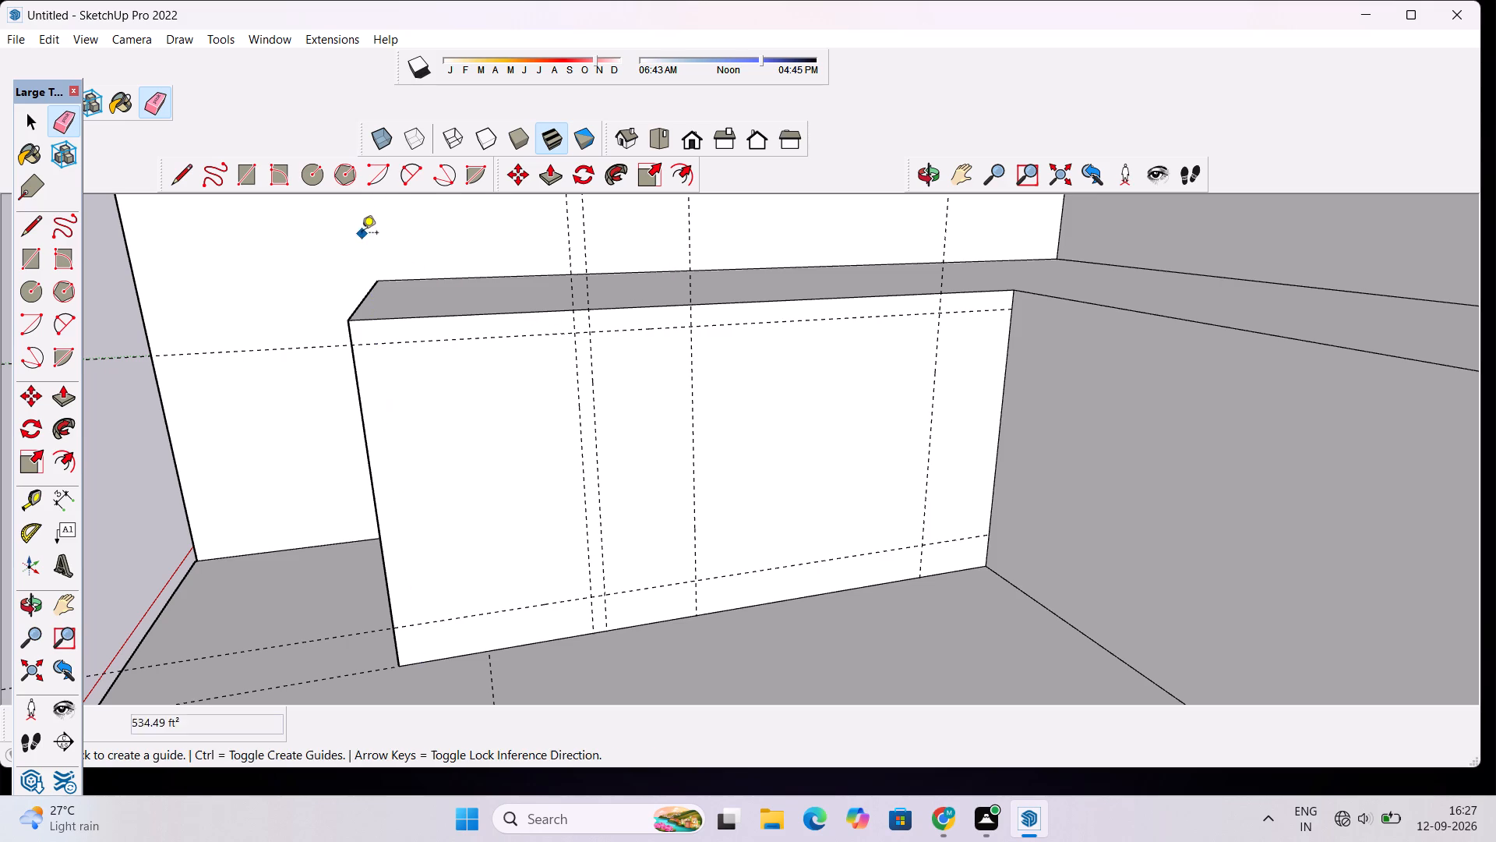
left_click(366, 419)
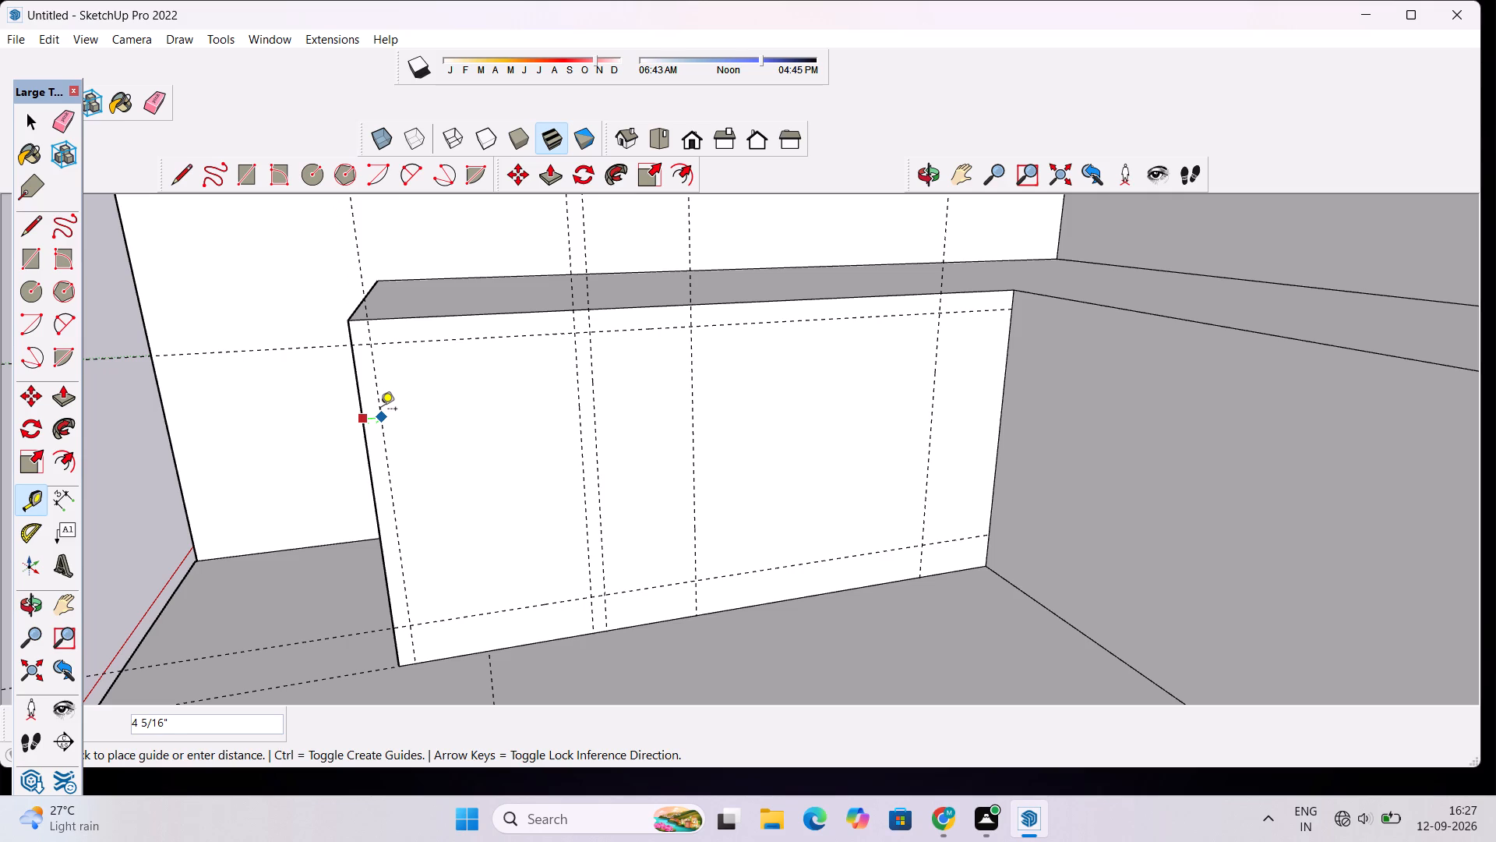
type("4\"")
key("Return")
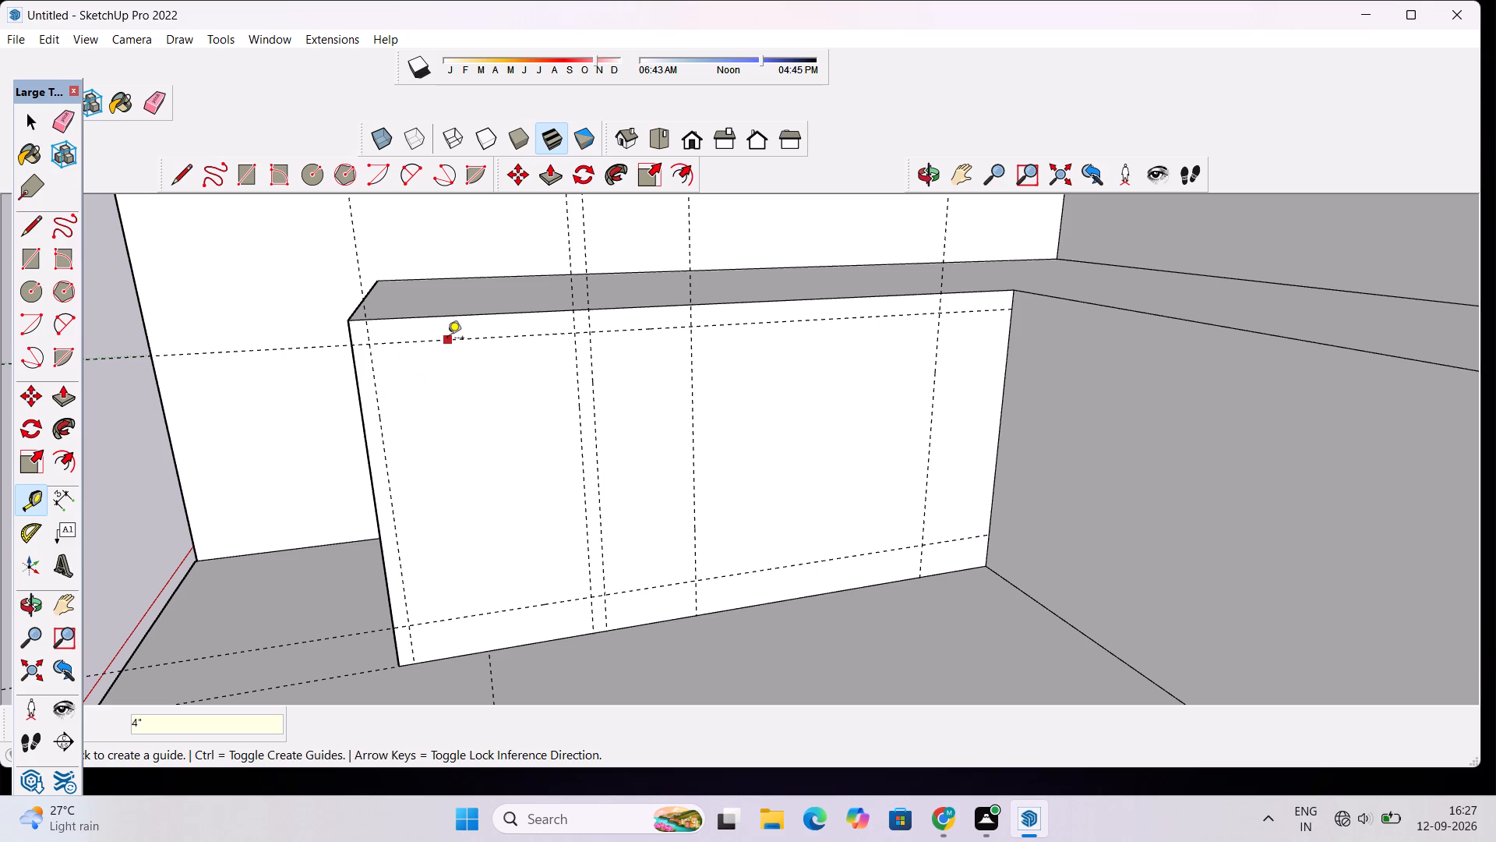
Draw a rectangle about 13' 5" by 6' 6" between the outermost vertical guides and the upper and lower horizontal guides.
scroll(447, 339, "up", 1)
scroll(450, 343, "down", 2)
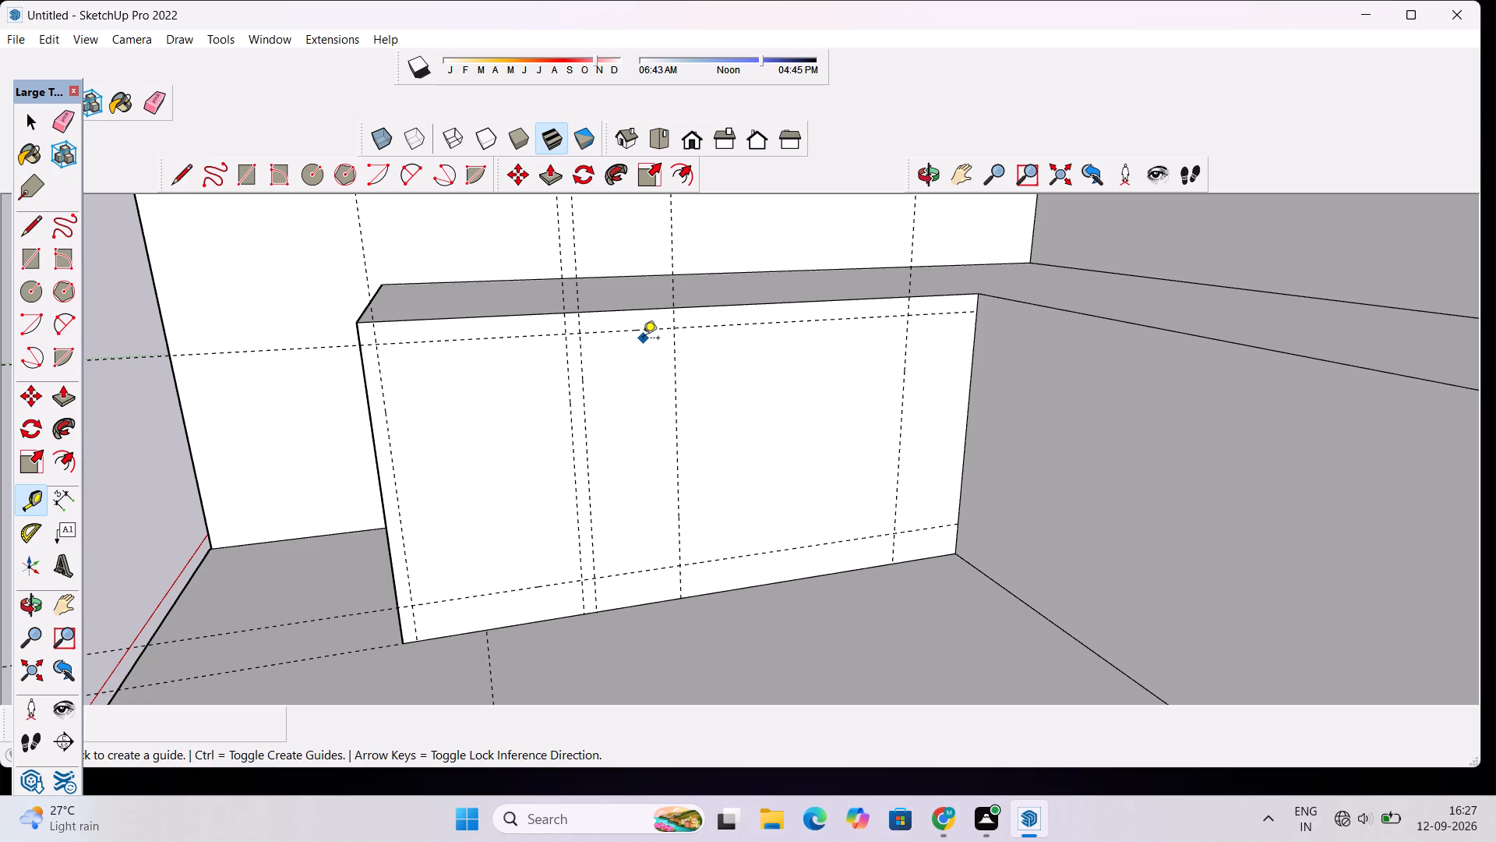
scroll(643, 339, "down", 1)
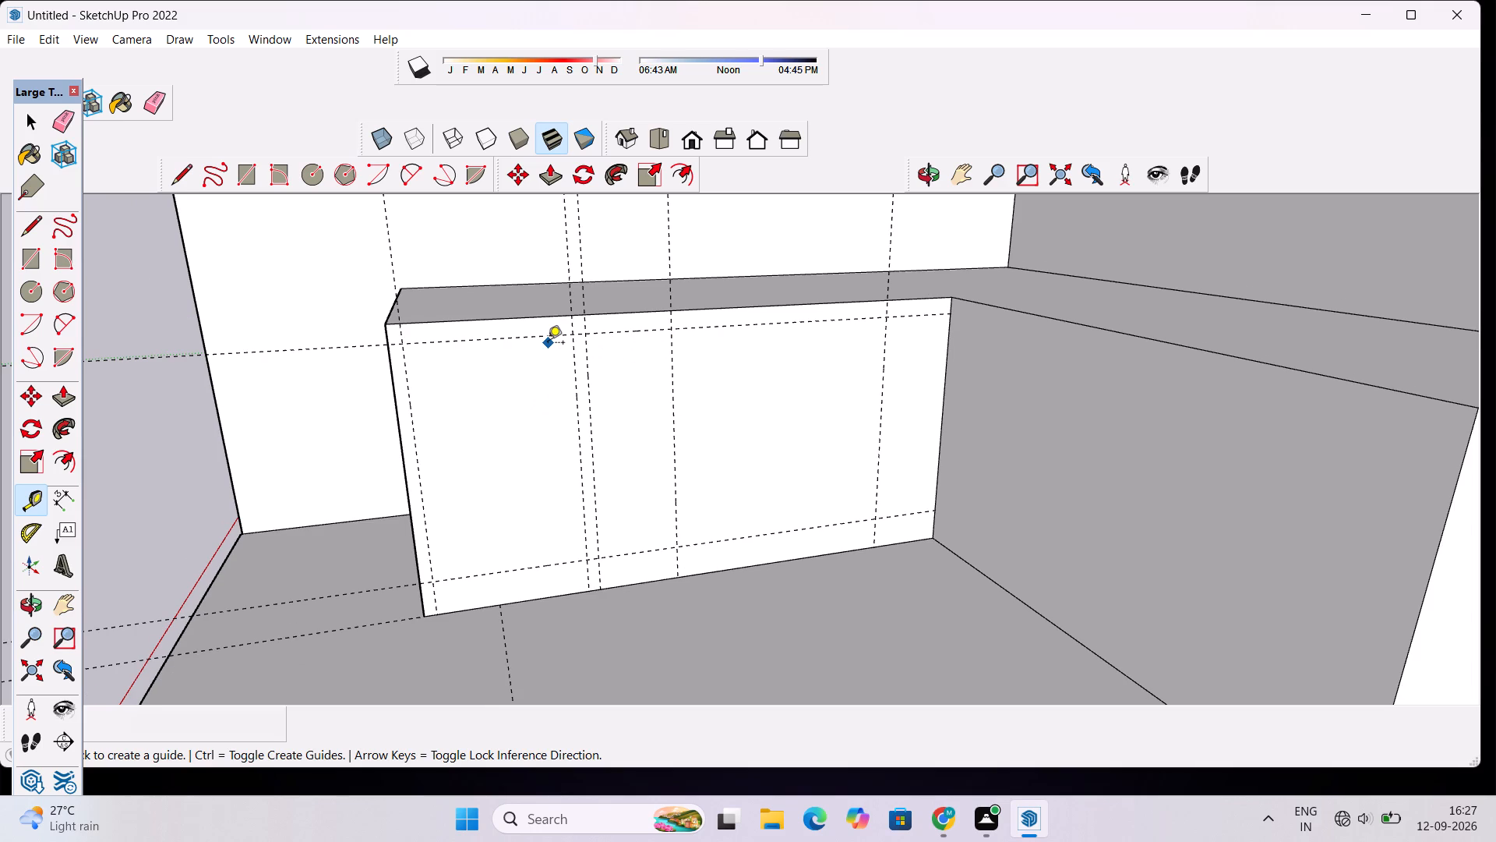
key("space")
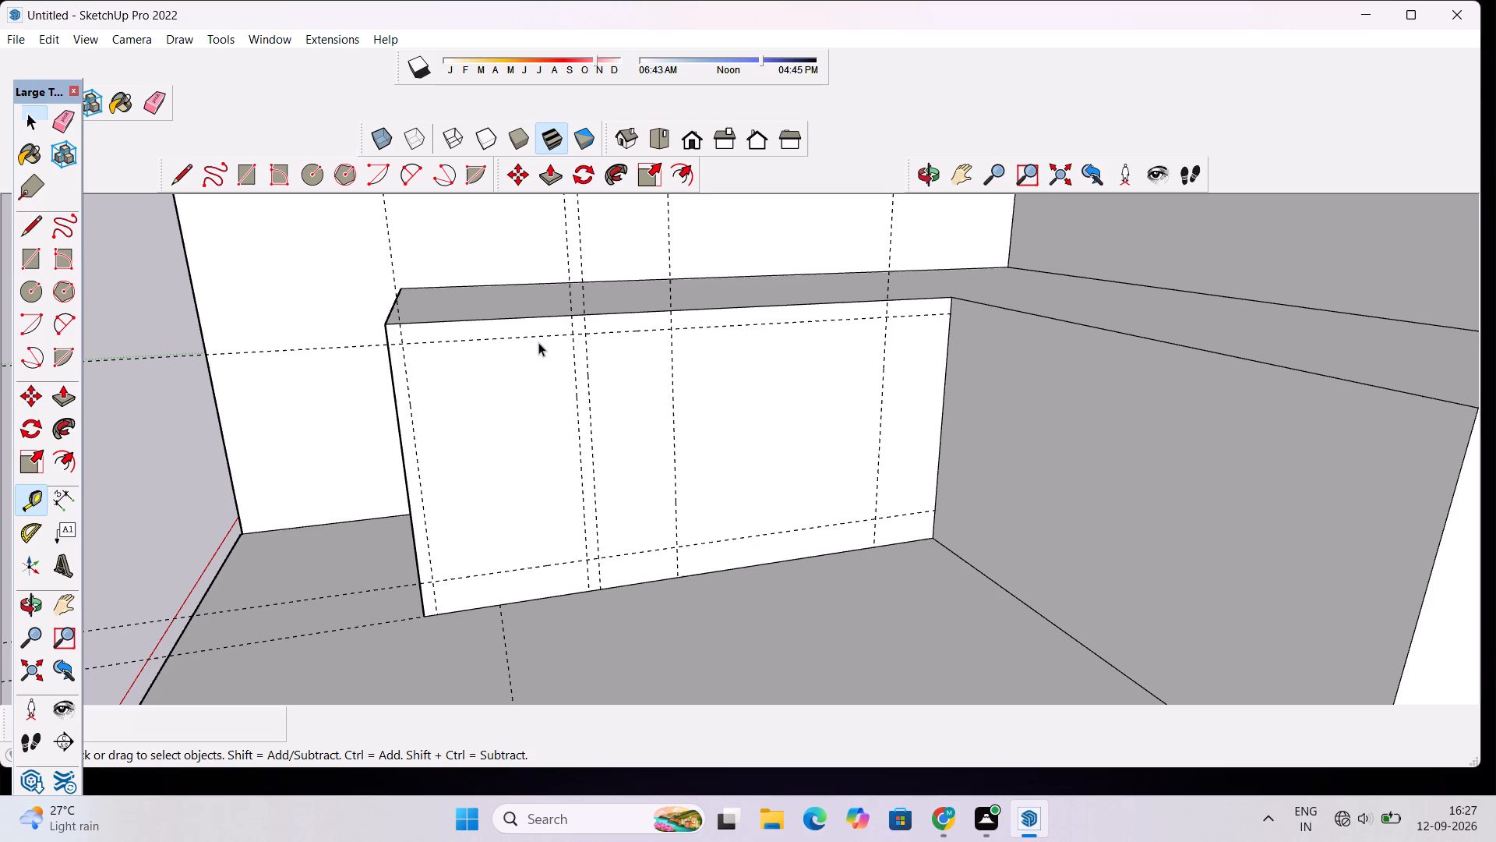
key("r")
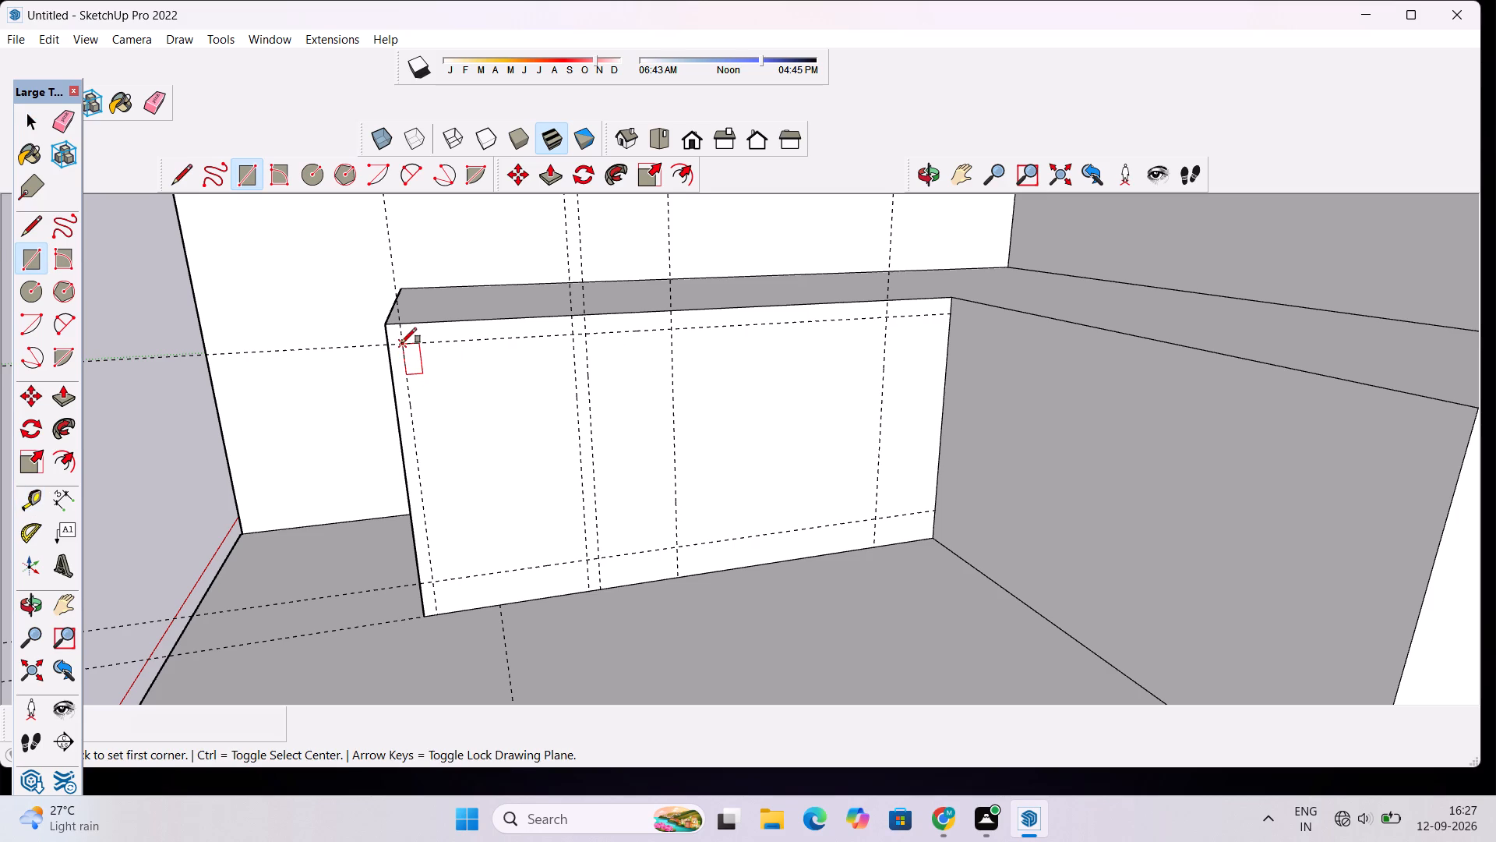
left_click(401, 343)
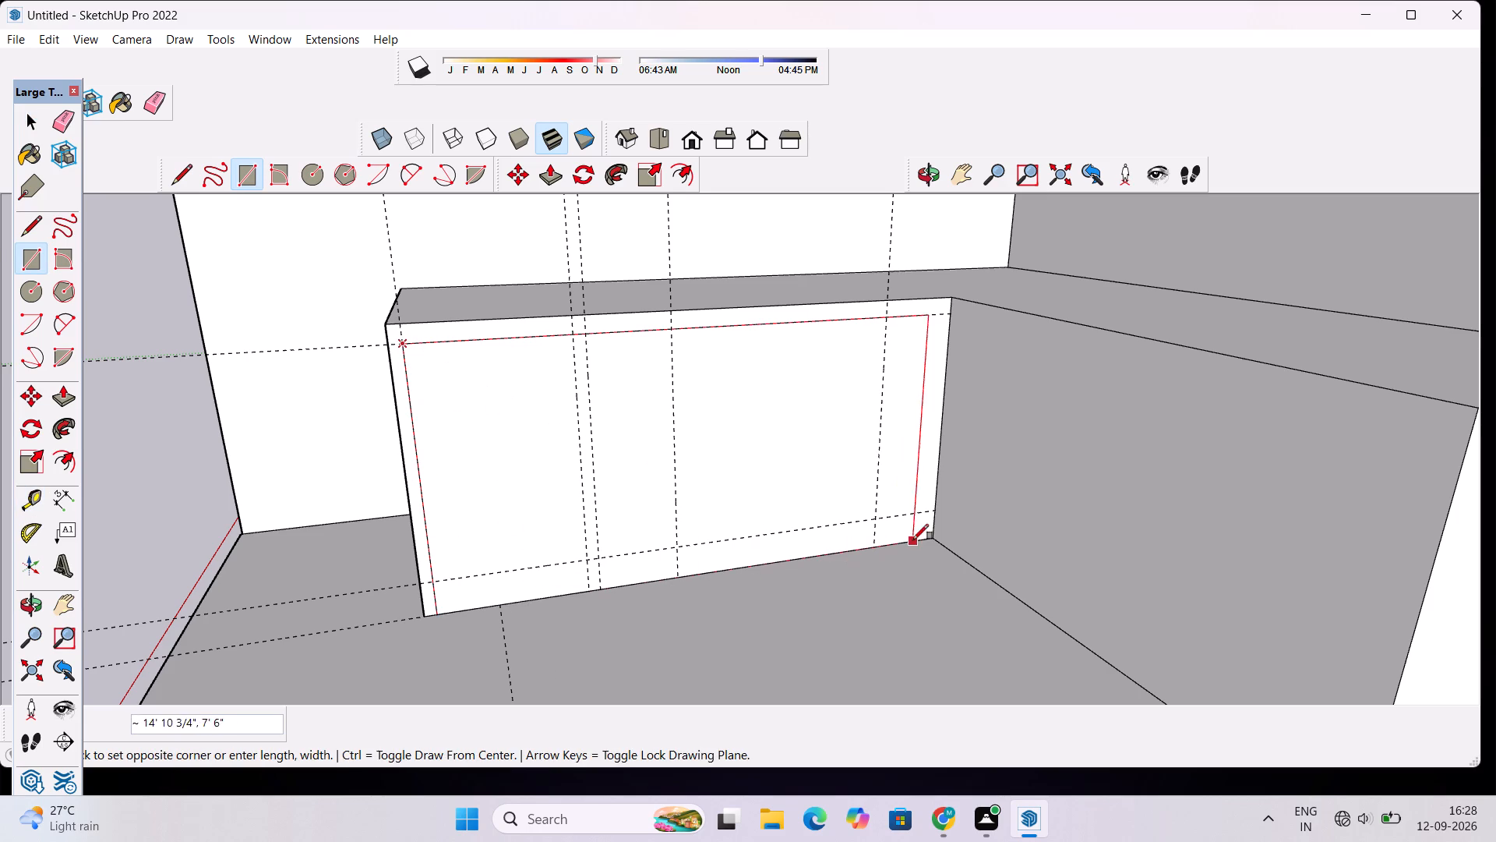
left_click(880, 515)
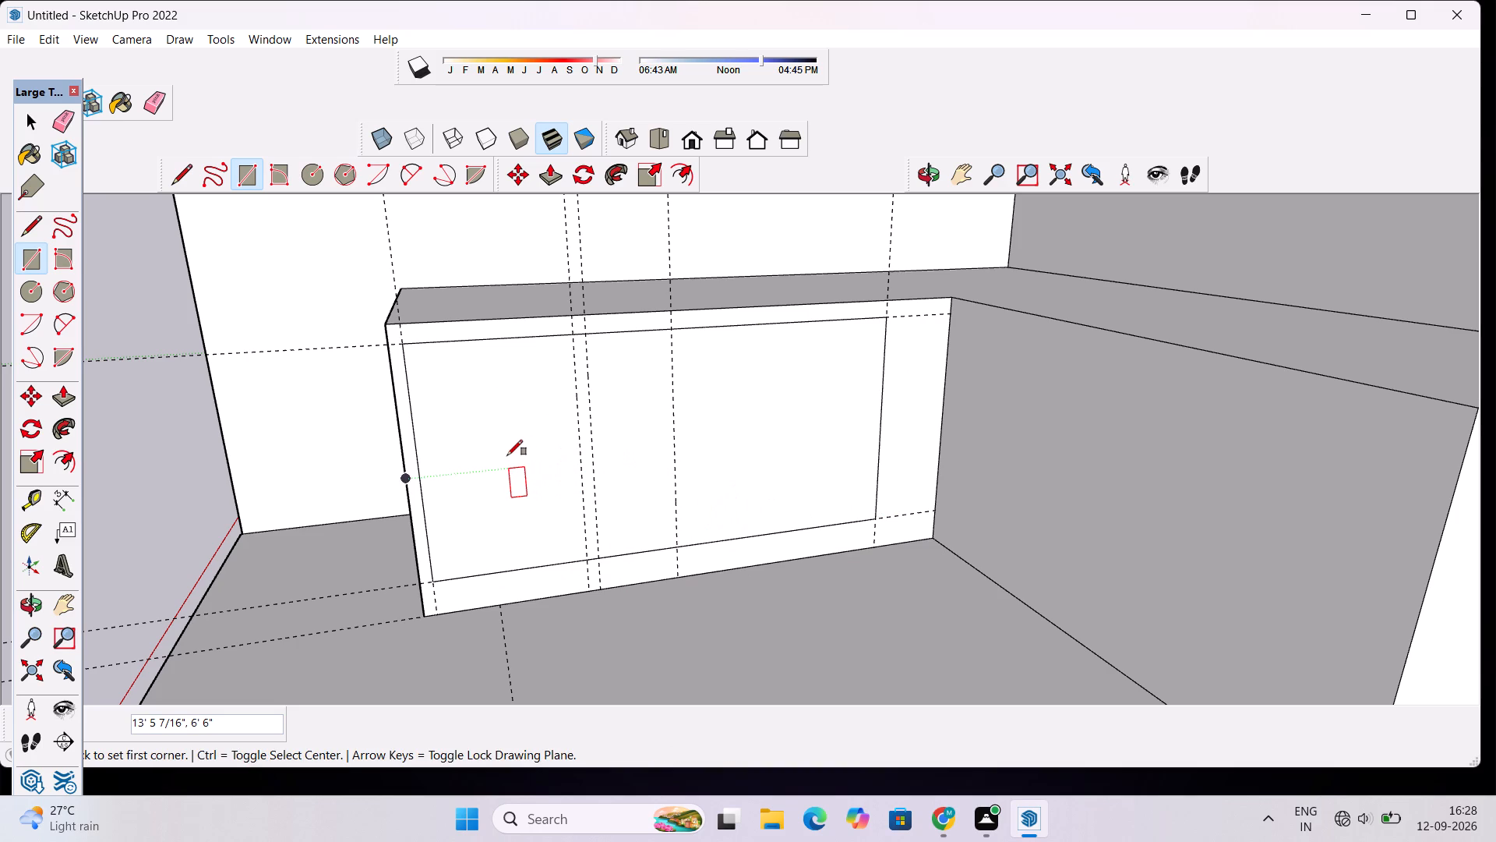
Draw a 4" by 6' 6" rectangle between the remaining pair of closely spaced vertical guides, within the large panel rectangle.
left_click(572, 334)
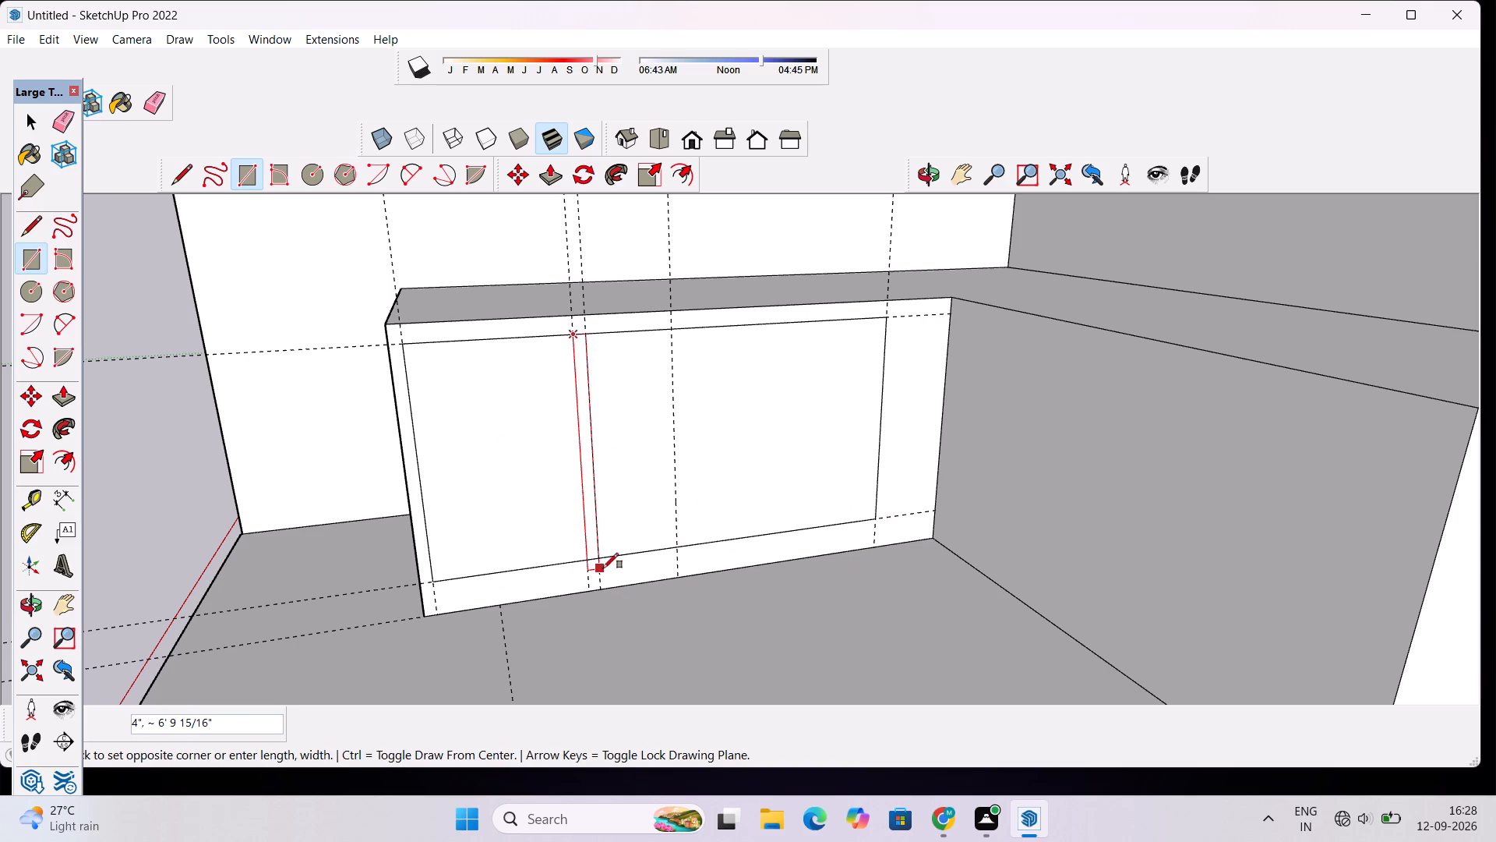
left_click(600, 561)
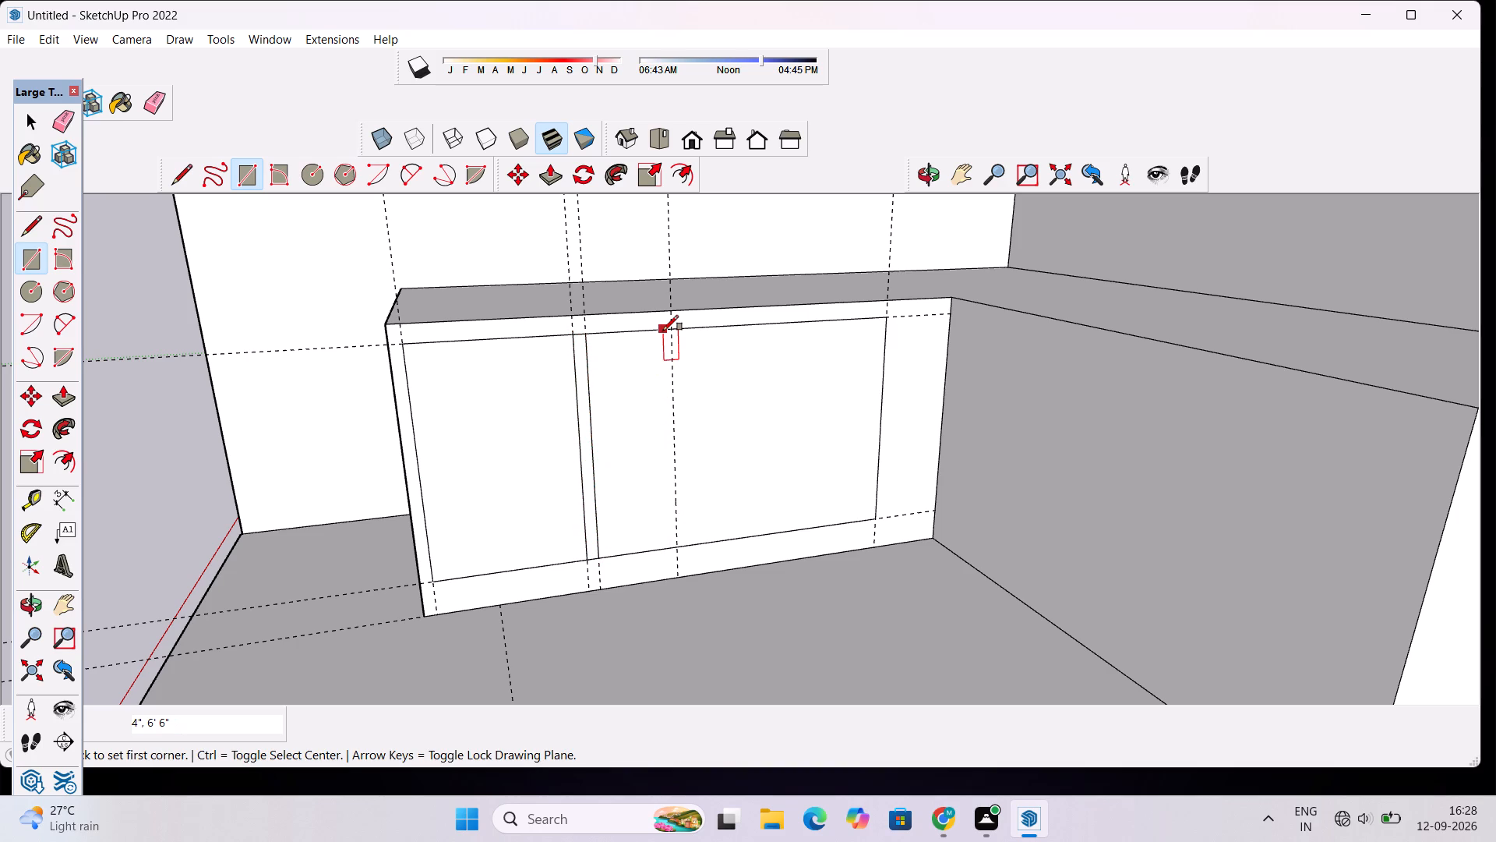
Draw a 6' 6" vertical line along the single middle guide, from the panel rectangle's upper edge to its lower edge.
key("space")
key("l")
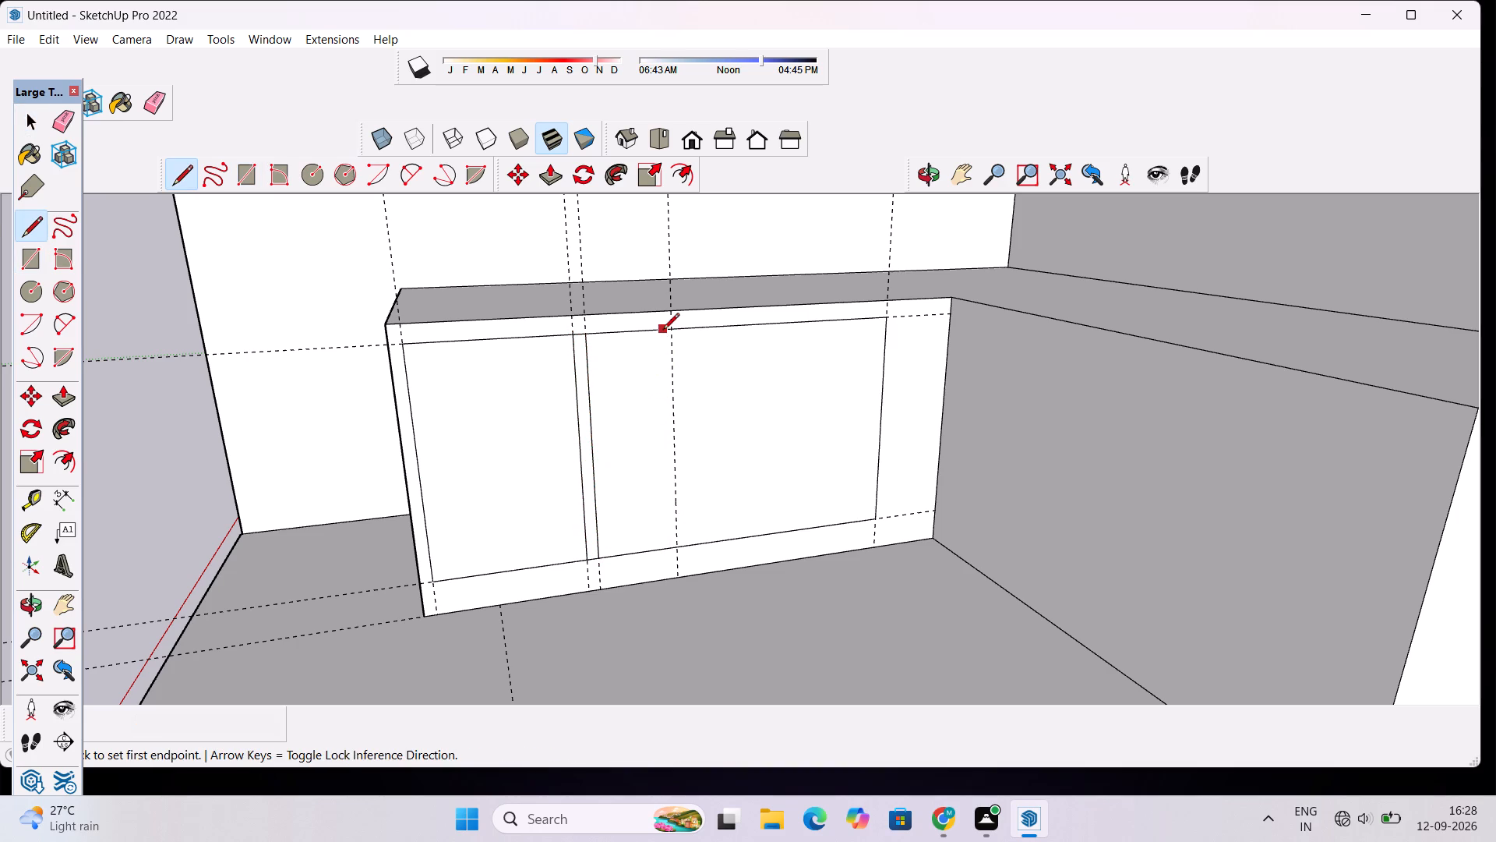
left_click(668, 331)
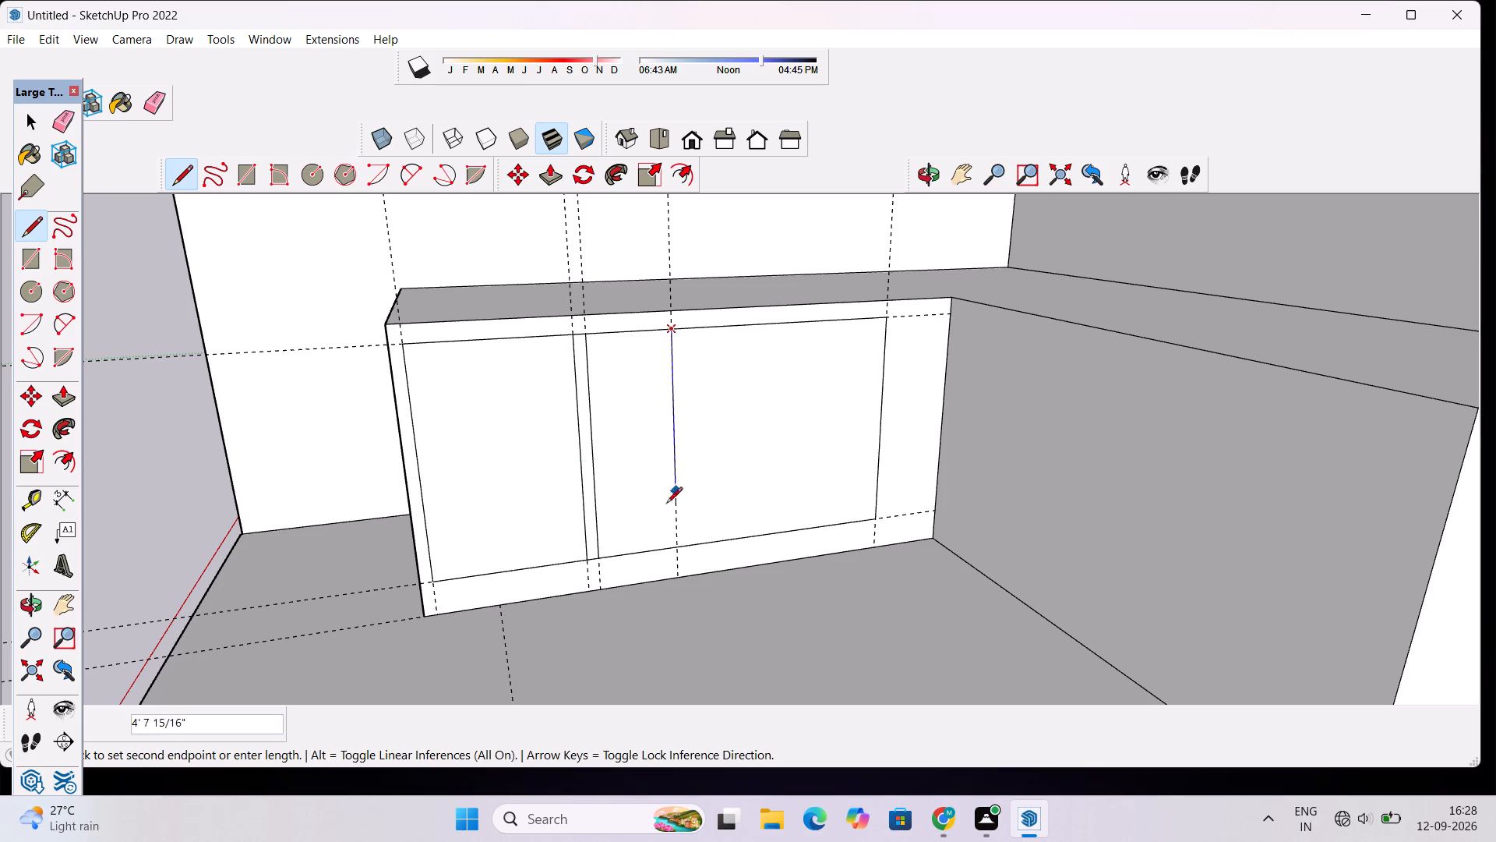
left_click(676, 547)
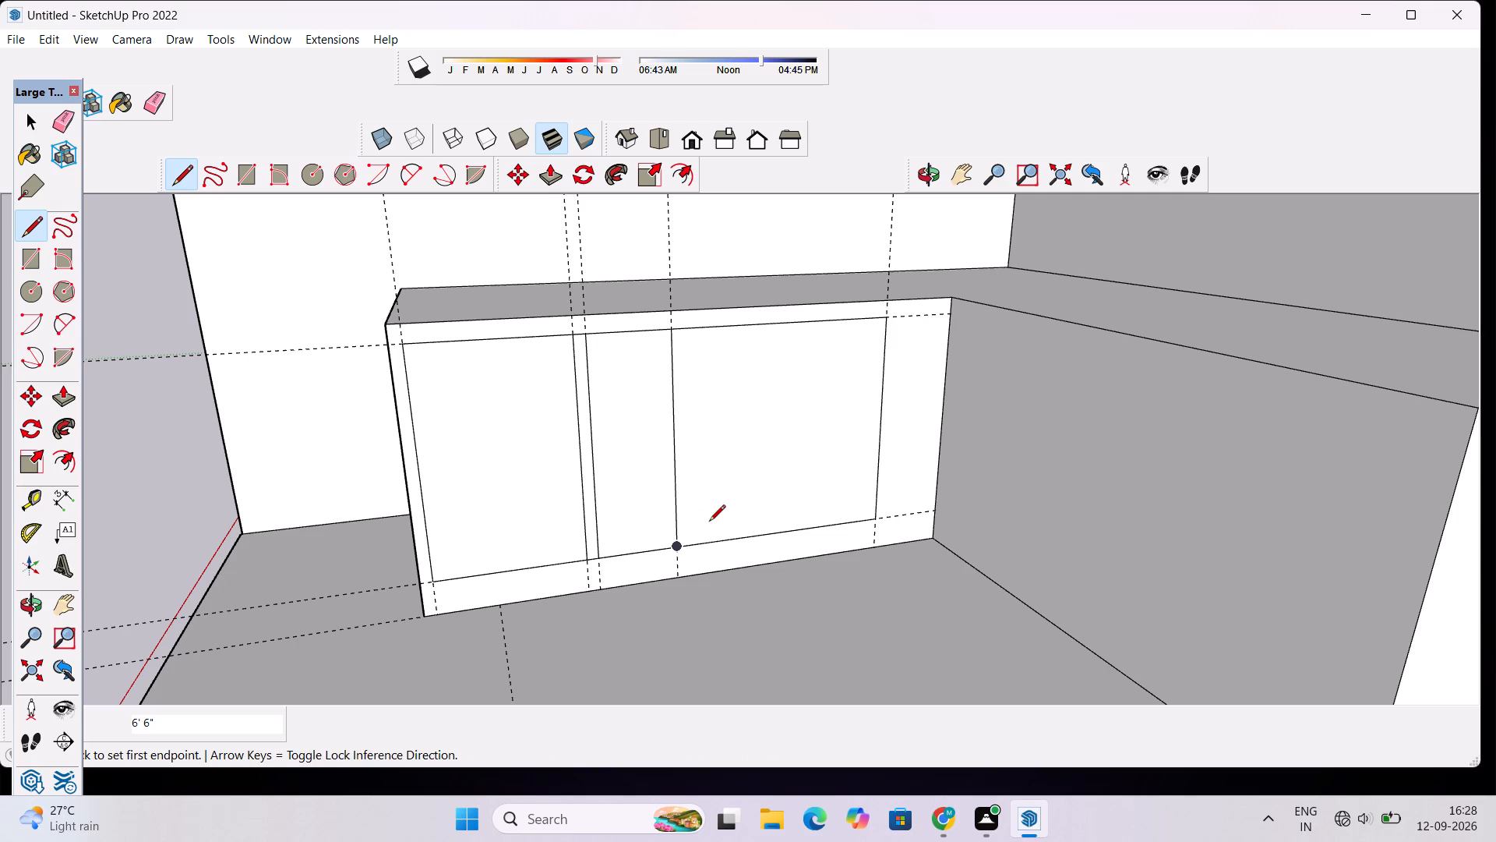
scroll(677, 557, "down", 2)
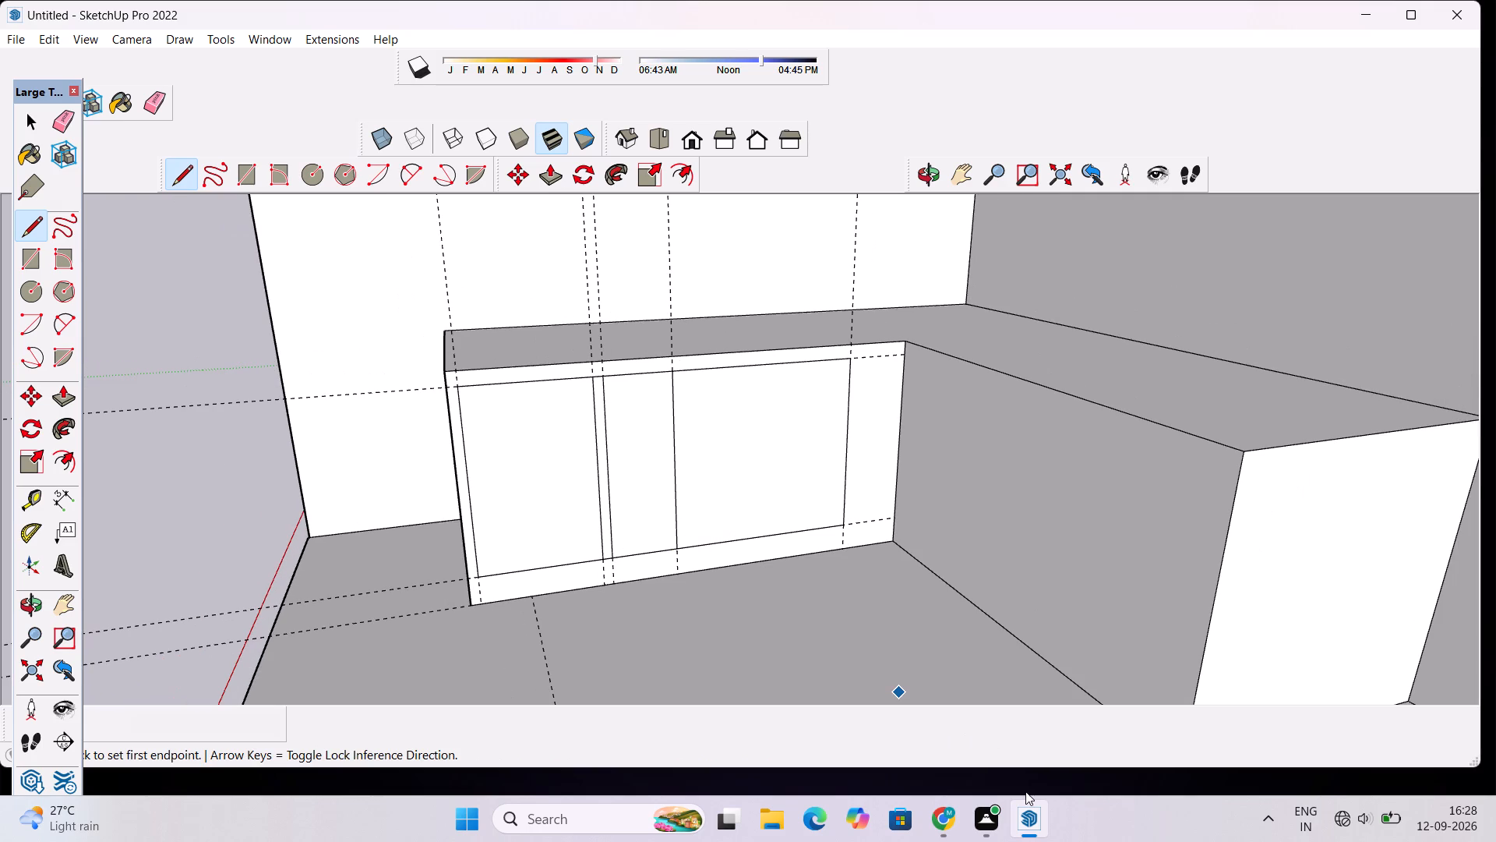
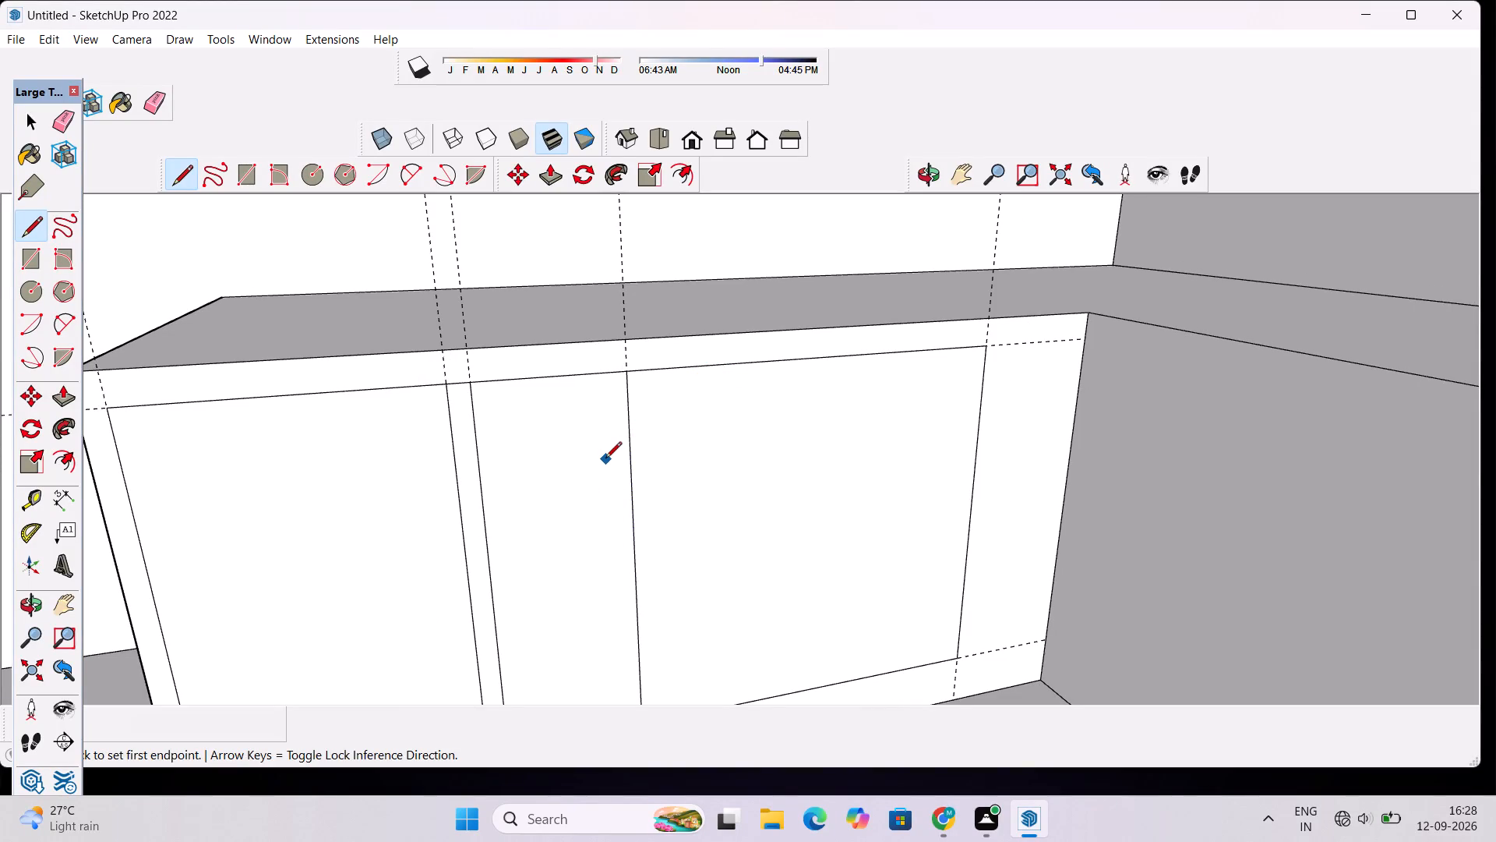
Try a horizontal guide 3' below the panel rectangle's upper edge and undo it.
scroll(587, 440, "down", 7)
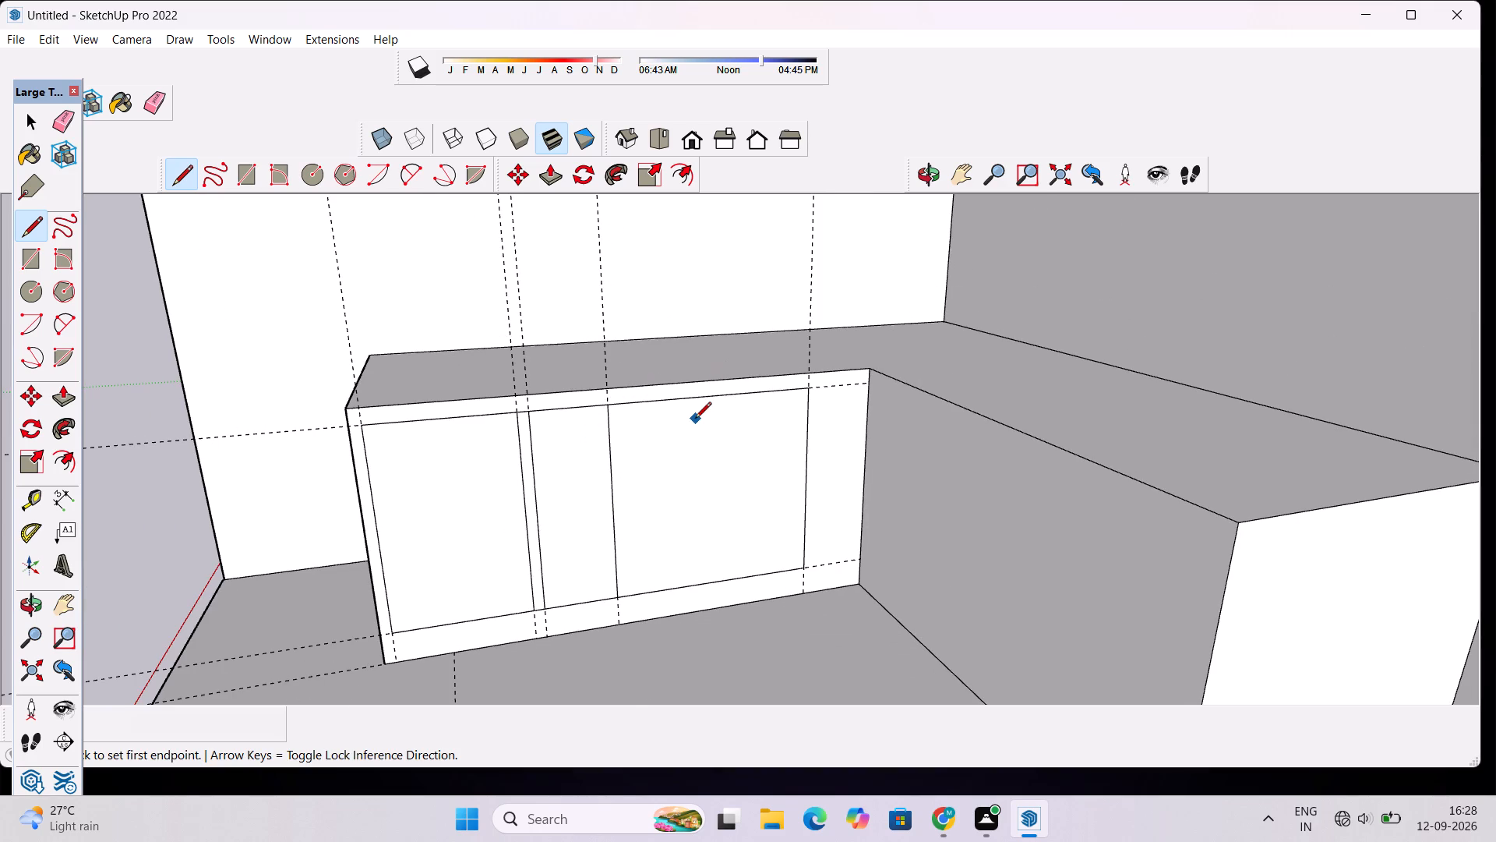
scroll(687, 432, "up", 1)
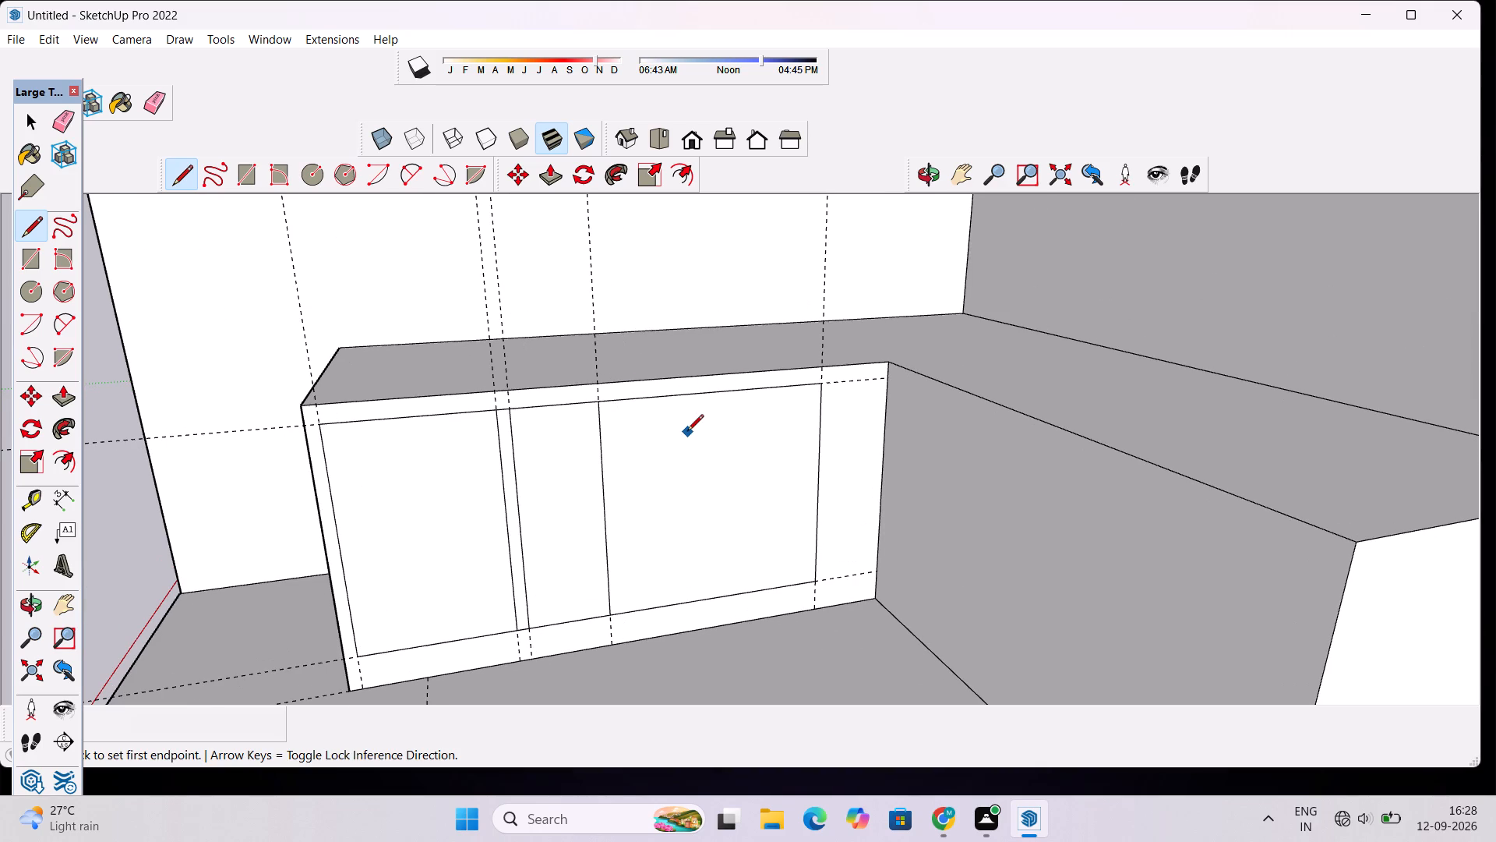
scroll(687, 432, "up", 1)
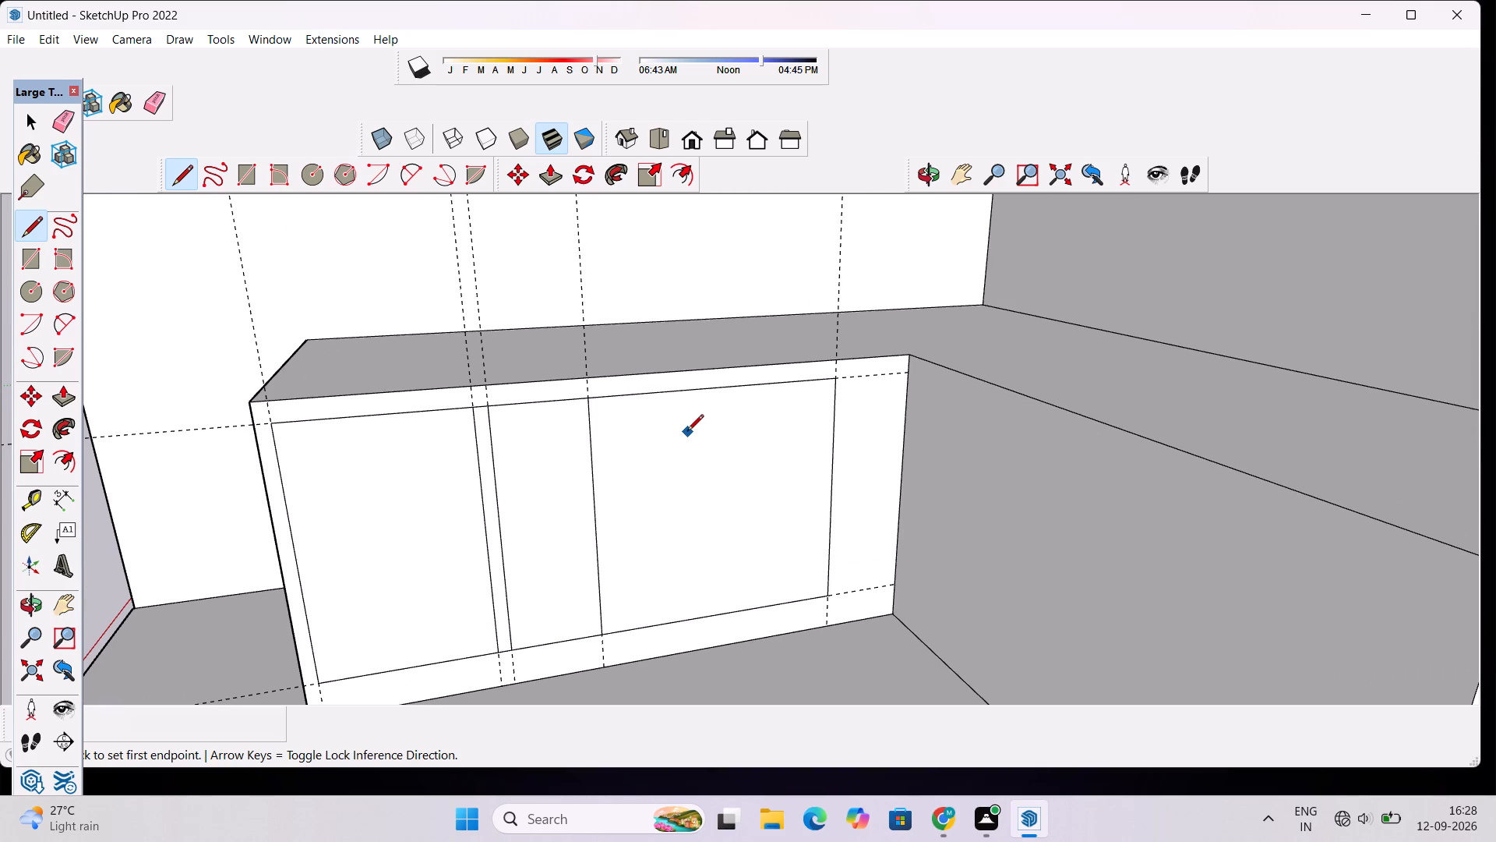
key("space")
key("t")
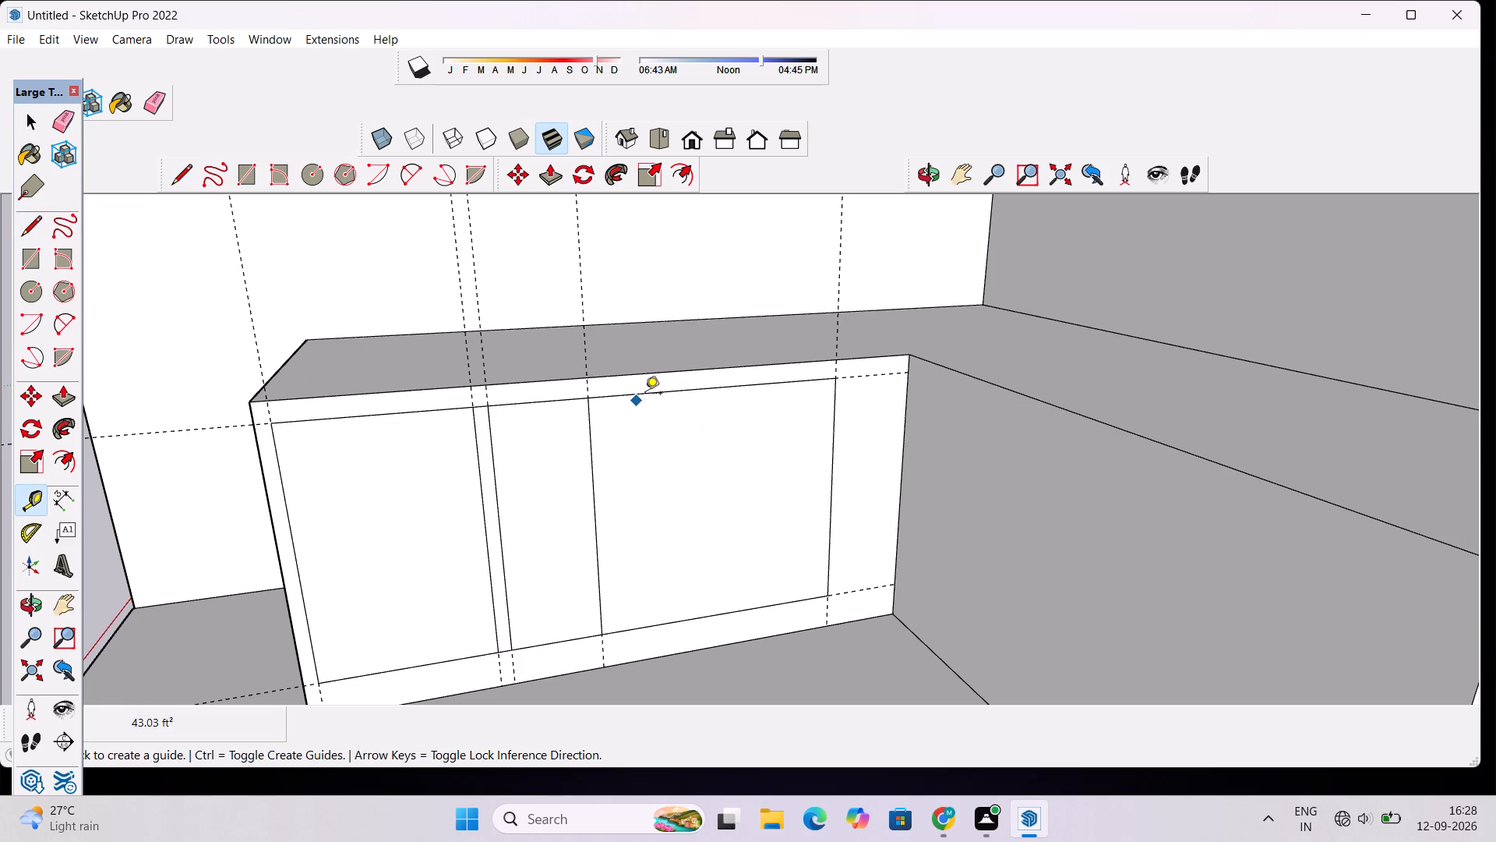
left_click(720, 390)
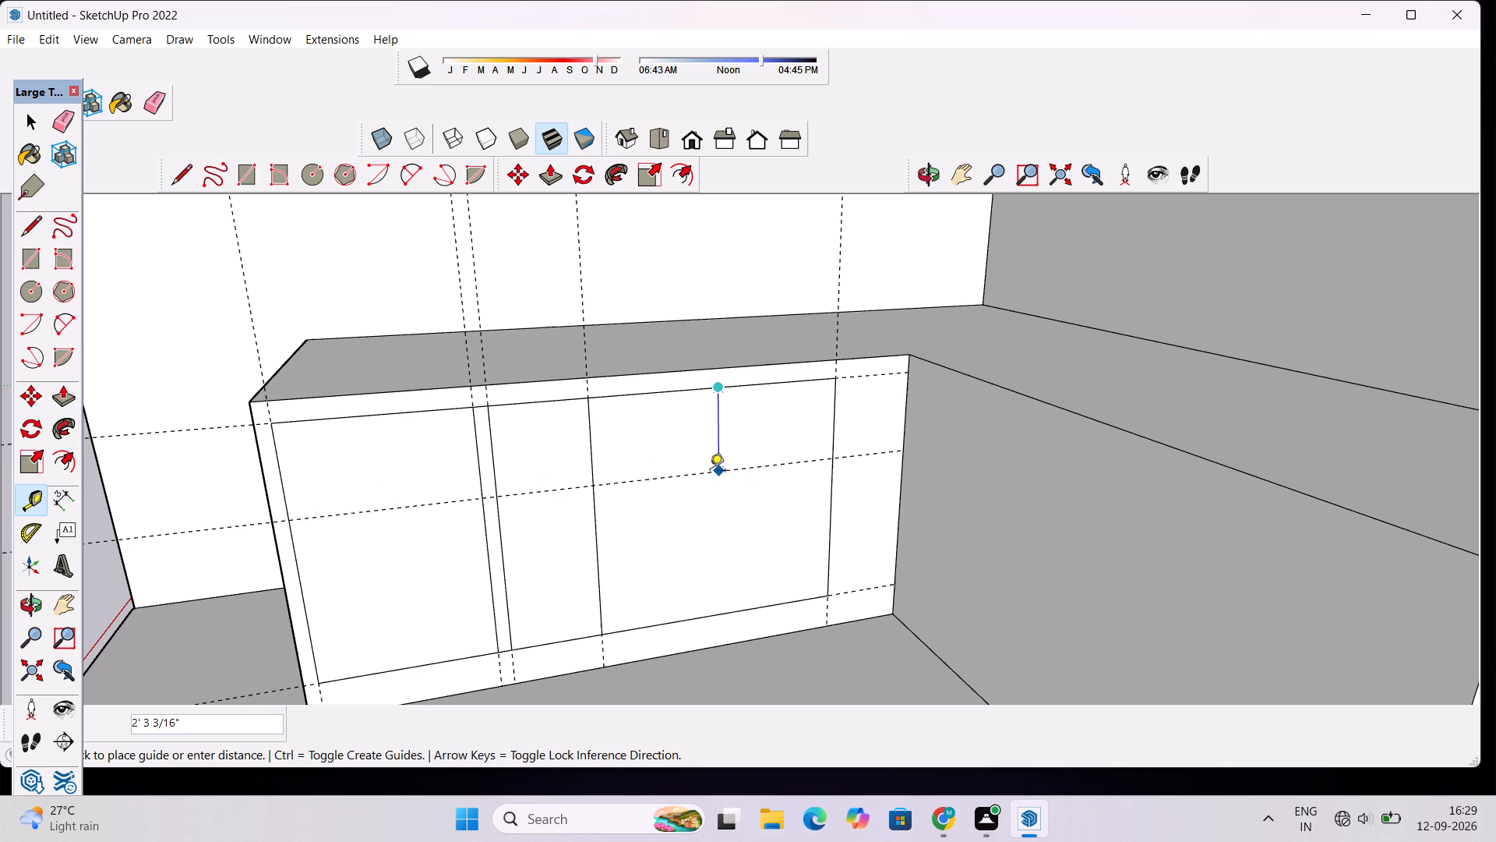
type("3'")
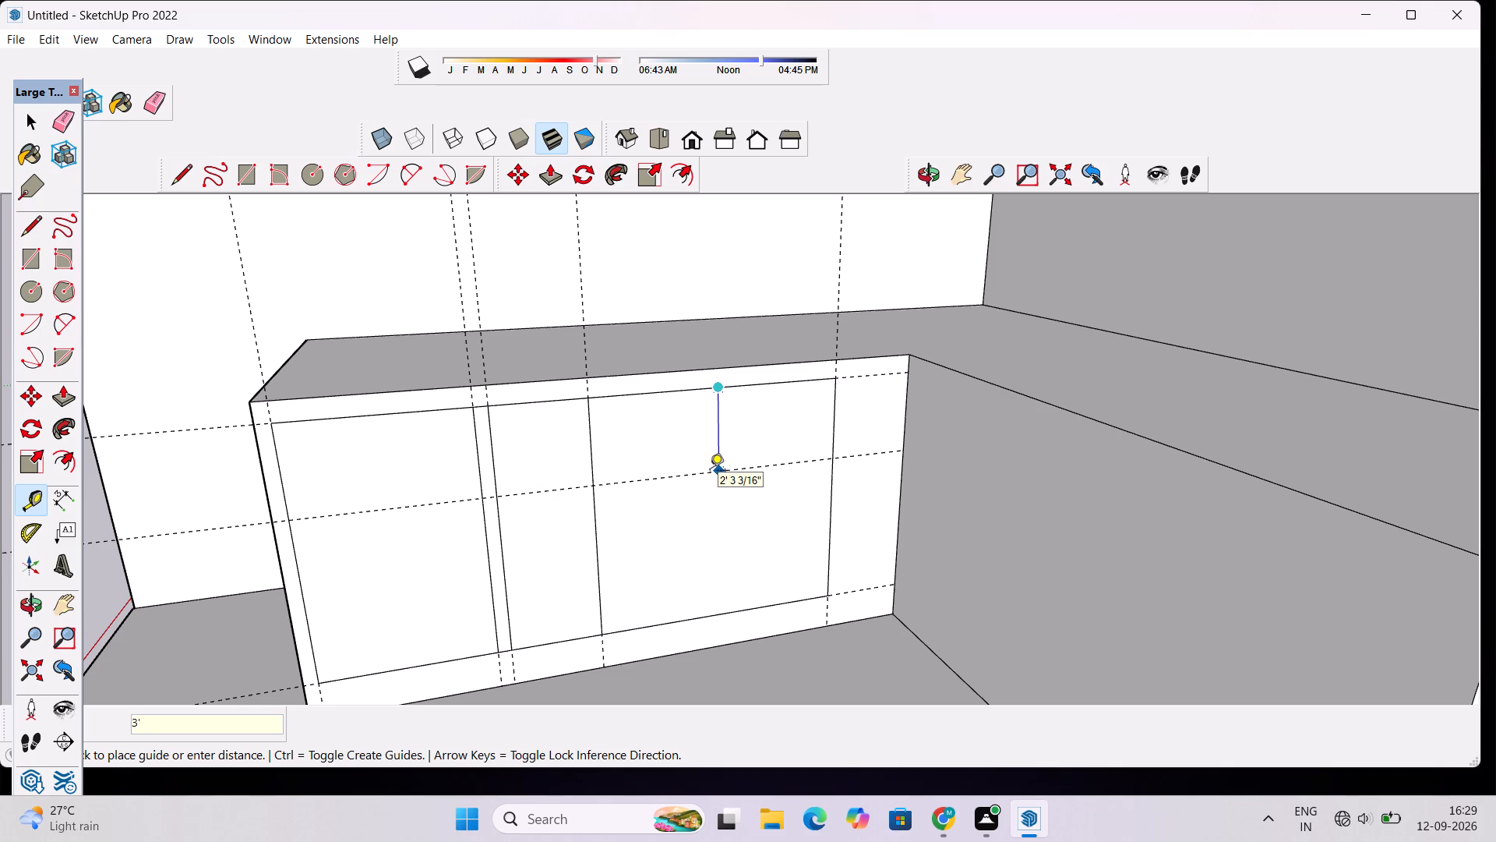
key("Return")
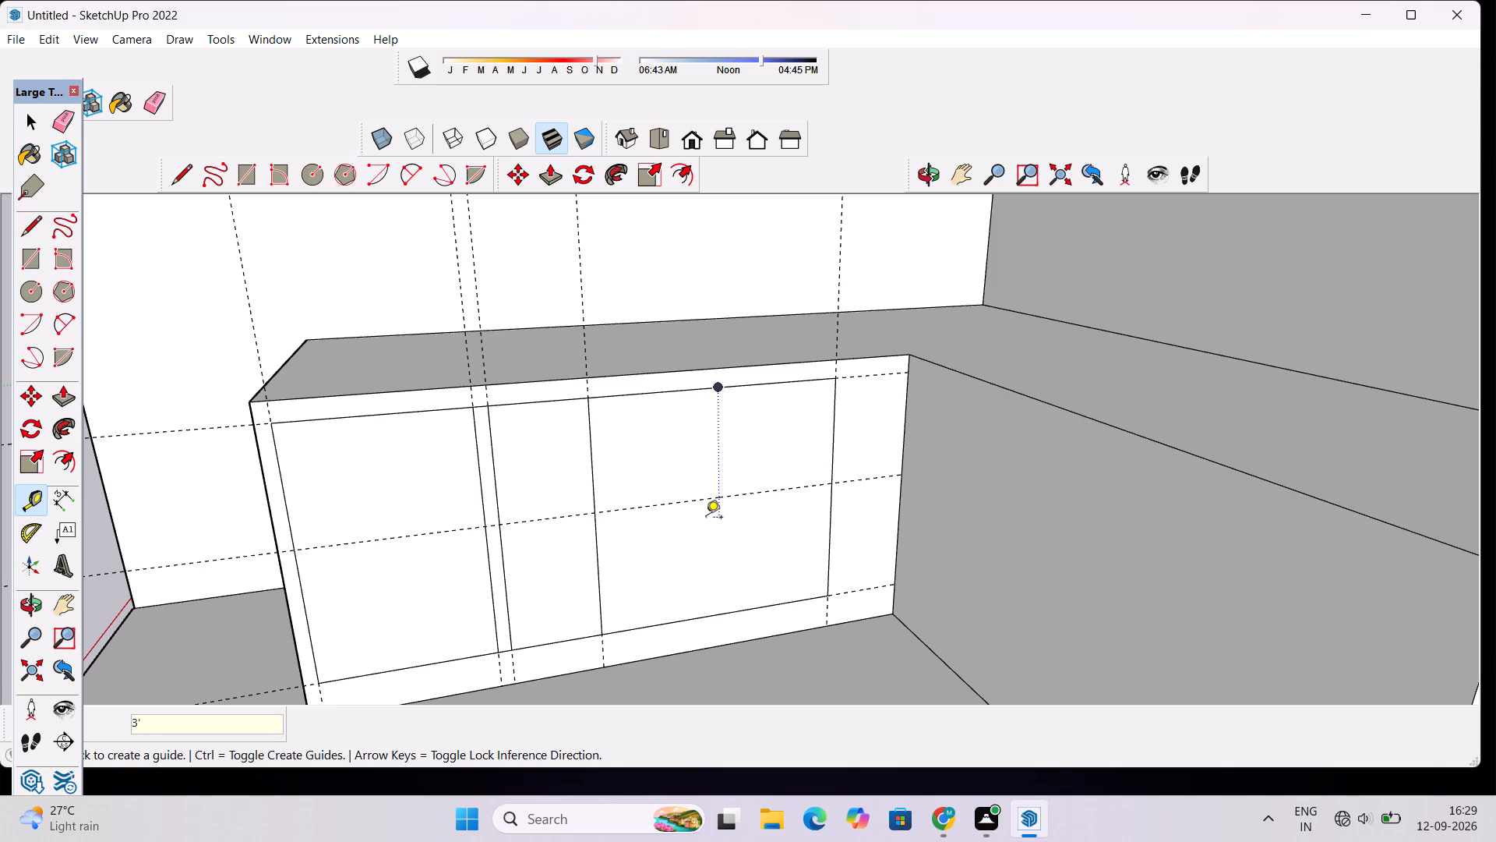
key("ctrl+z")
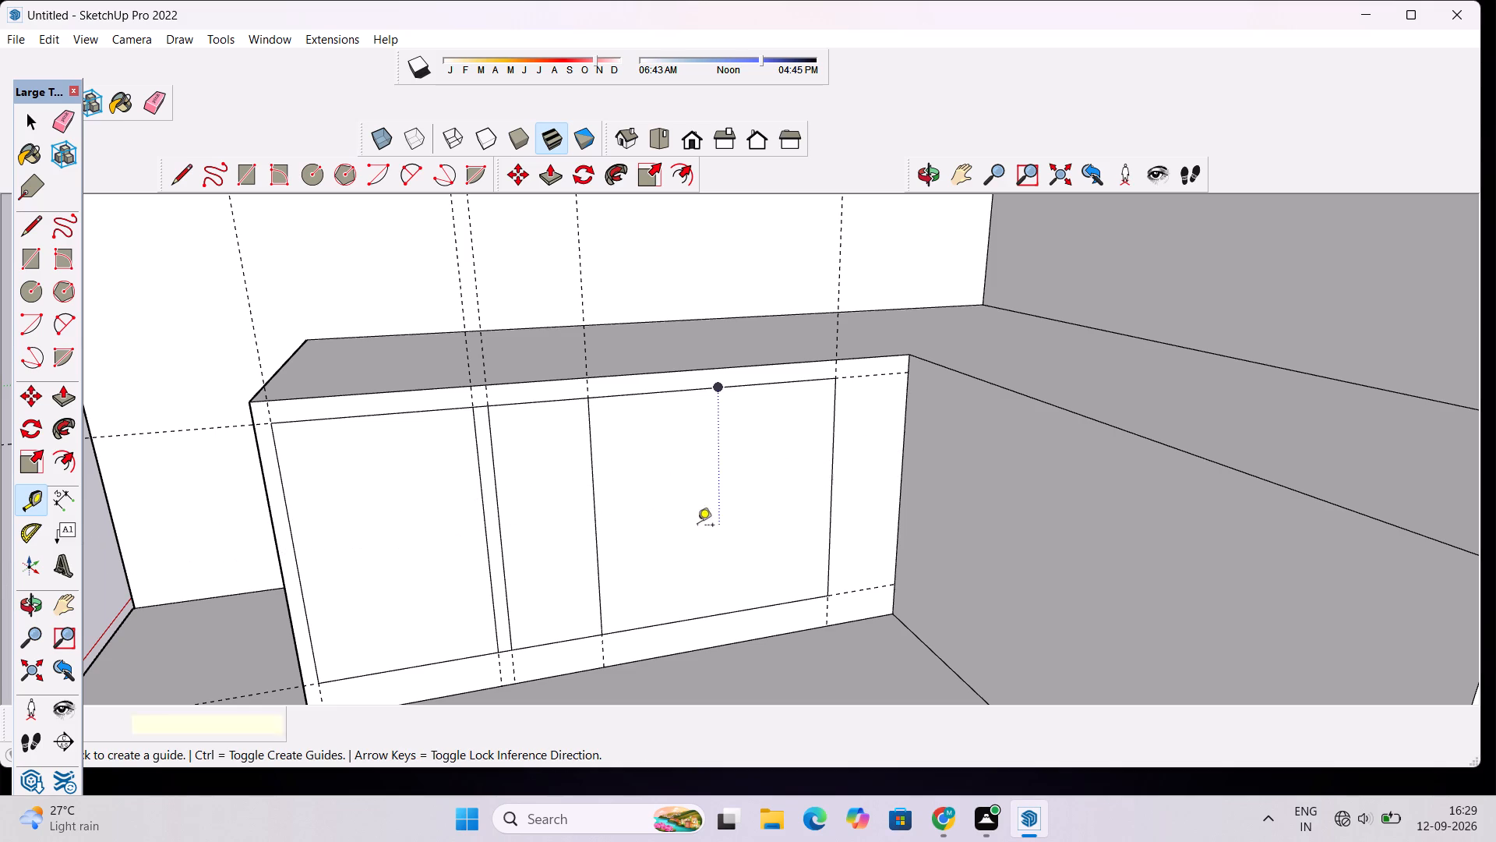
Place a horizontal guide 1.5' below the panel rectangle's upper edge.
left_click(717, 388)
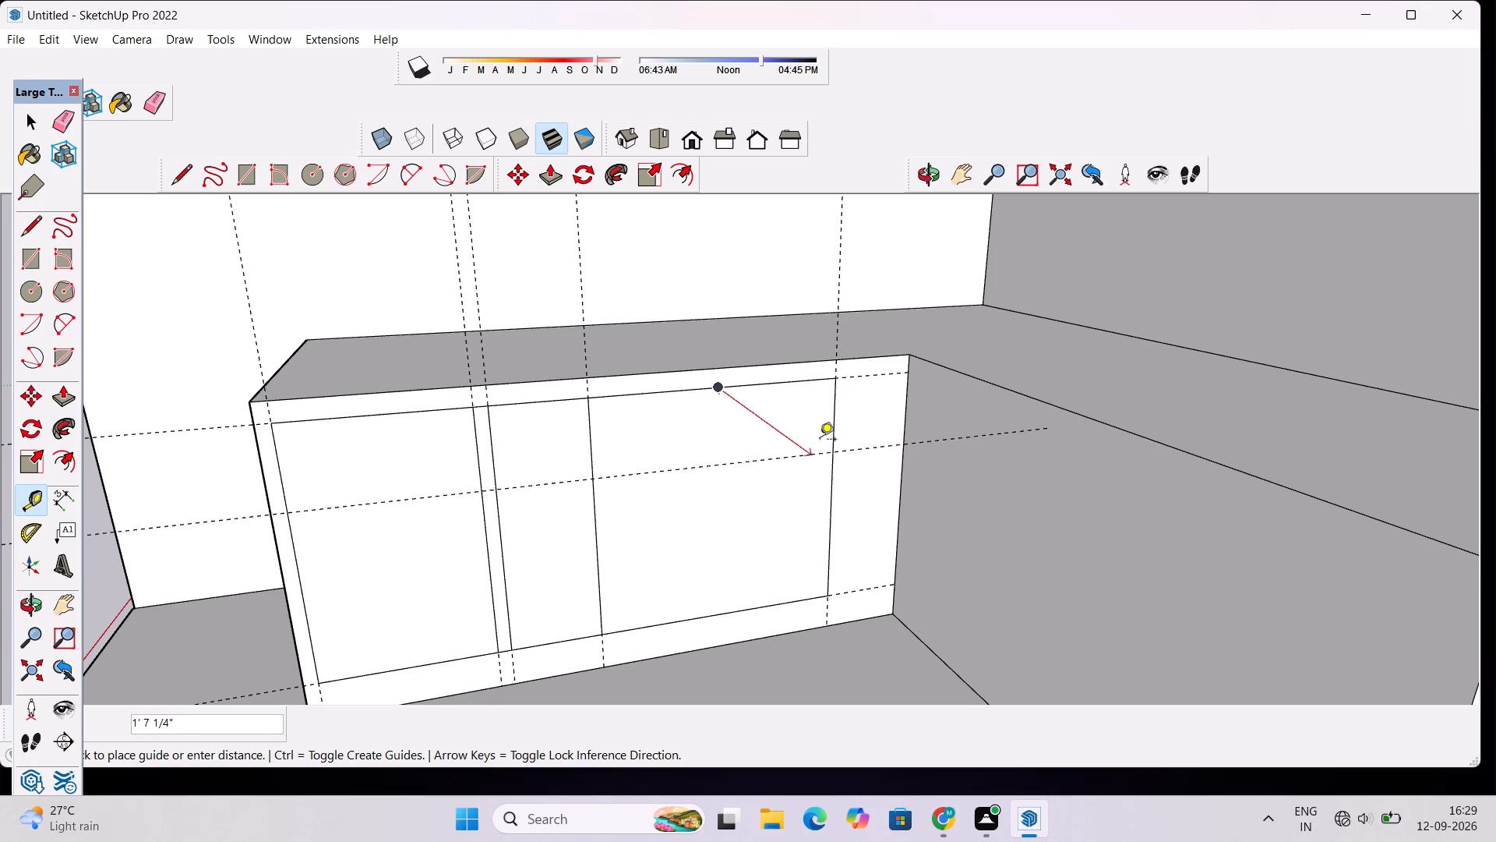
scroll(720, 472, "up", 4)
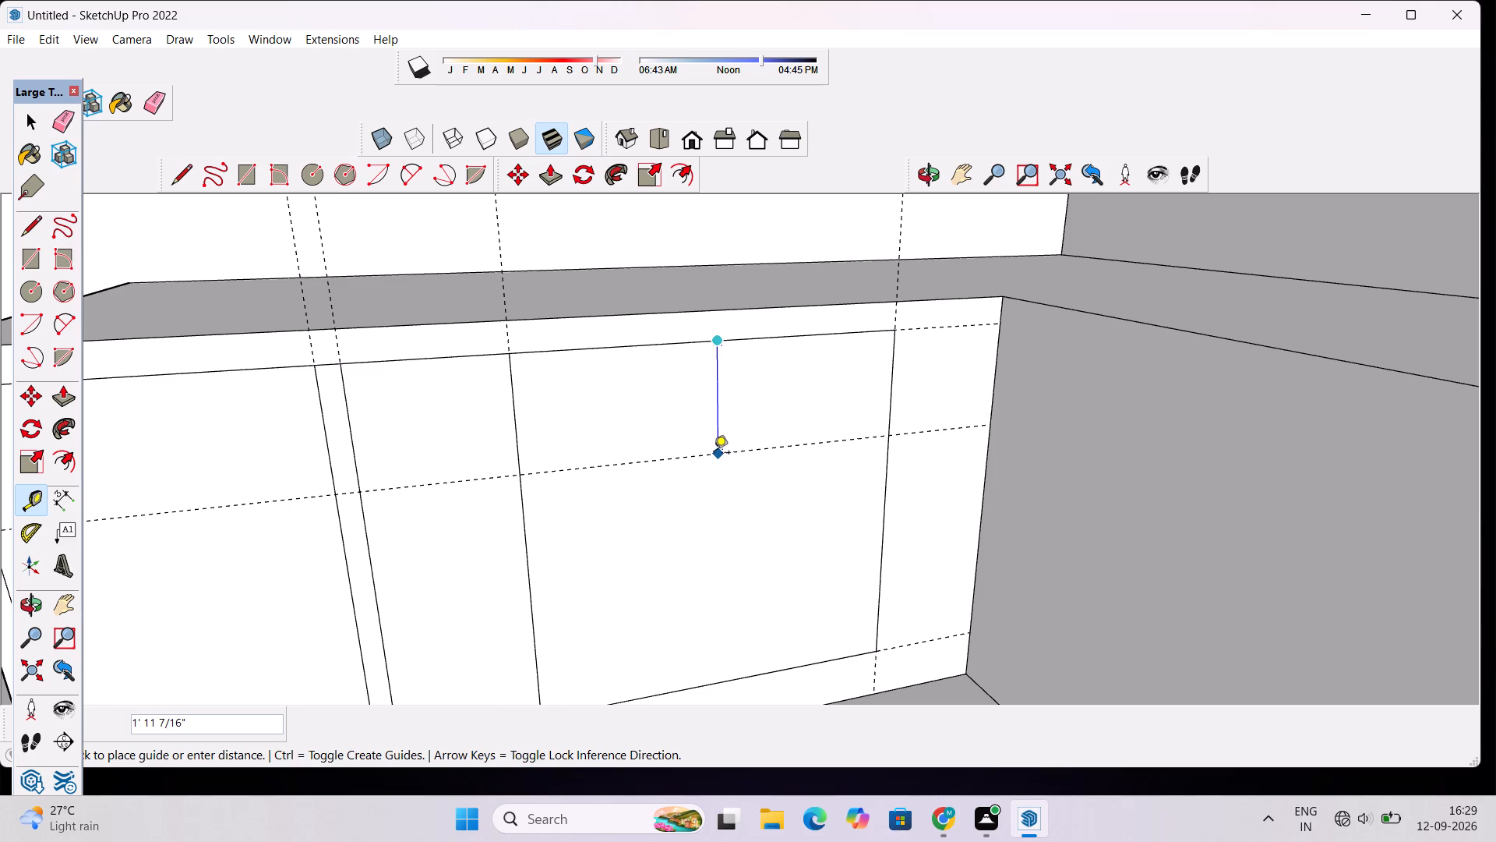
type("1.5'")
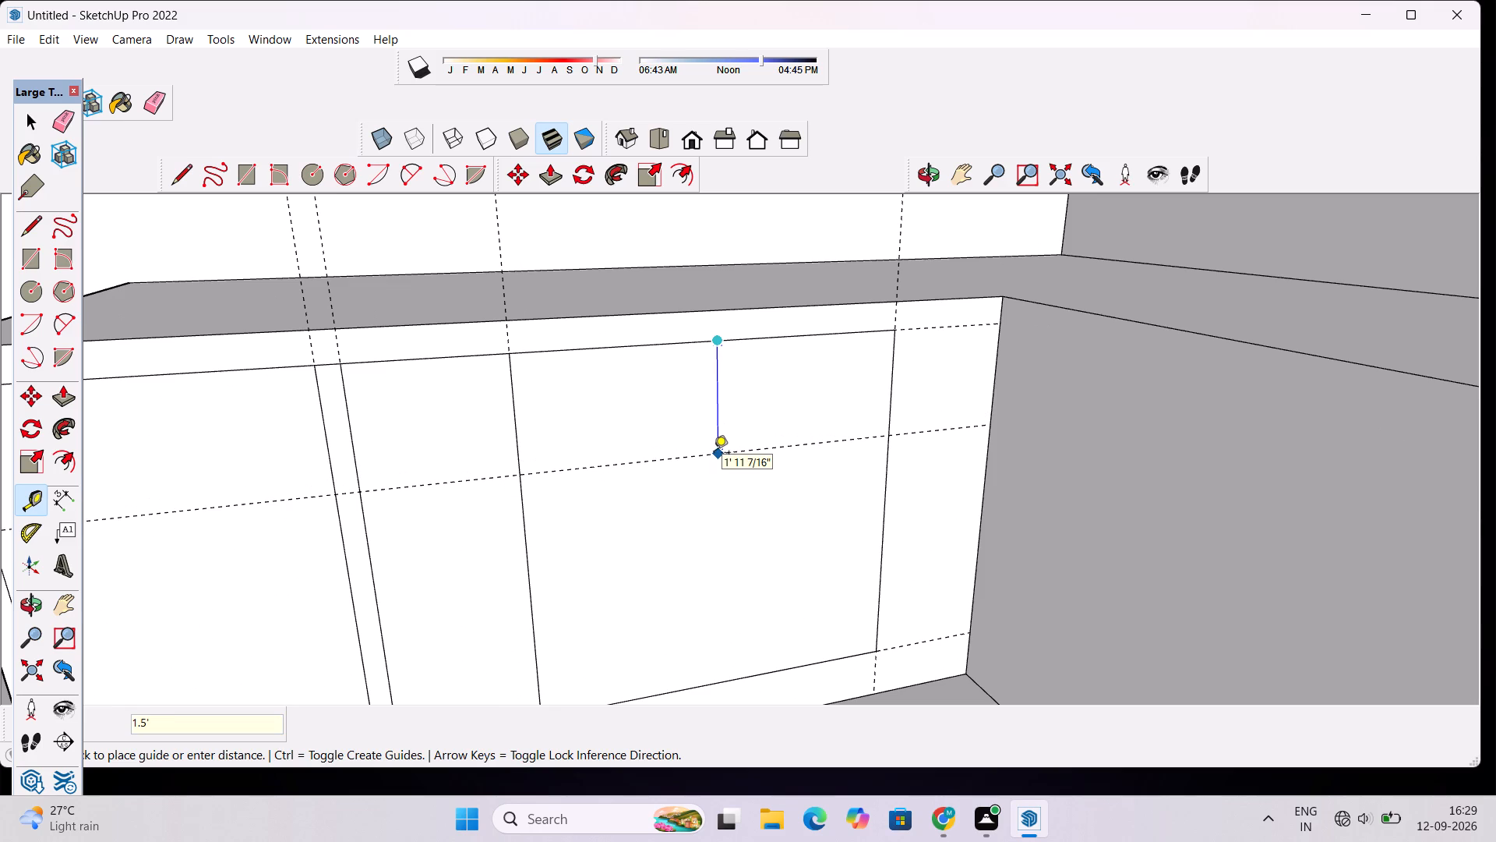
key("Return")
Place a second horizontal guide 4" below the 1.5' guide on the panel face.
left_click(743, 428)
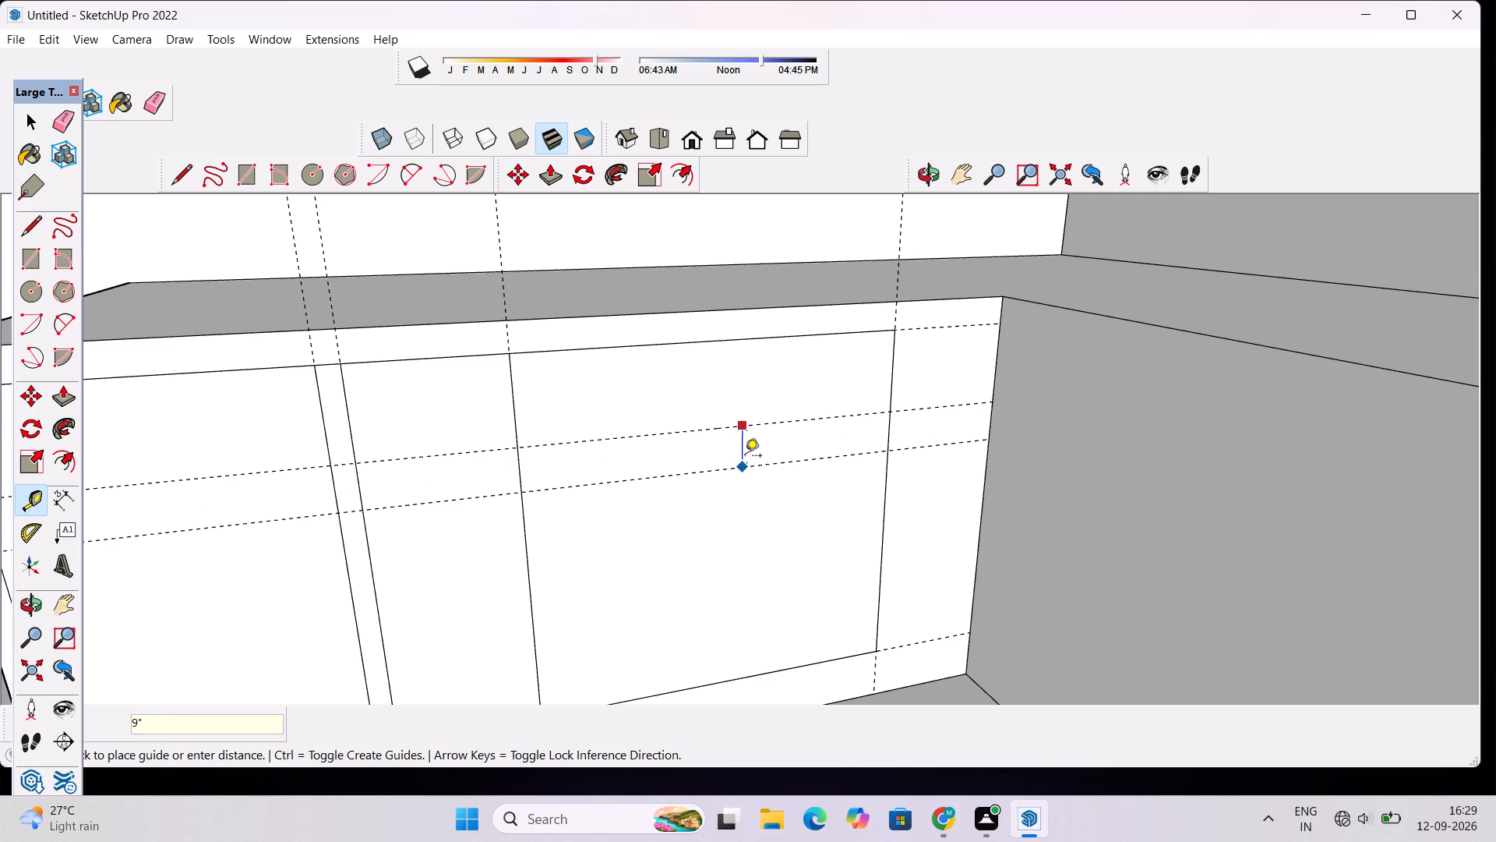
type("4\"")
key("Return")
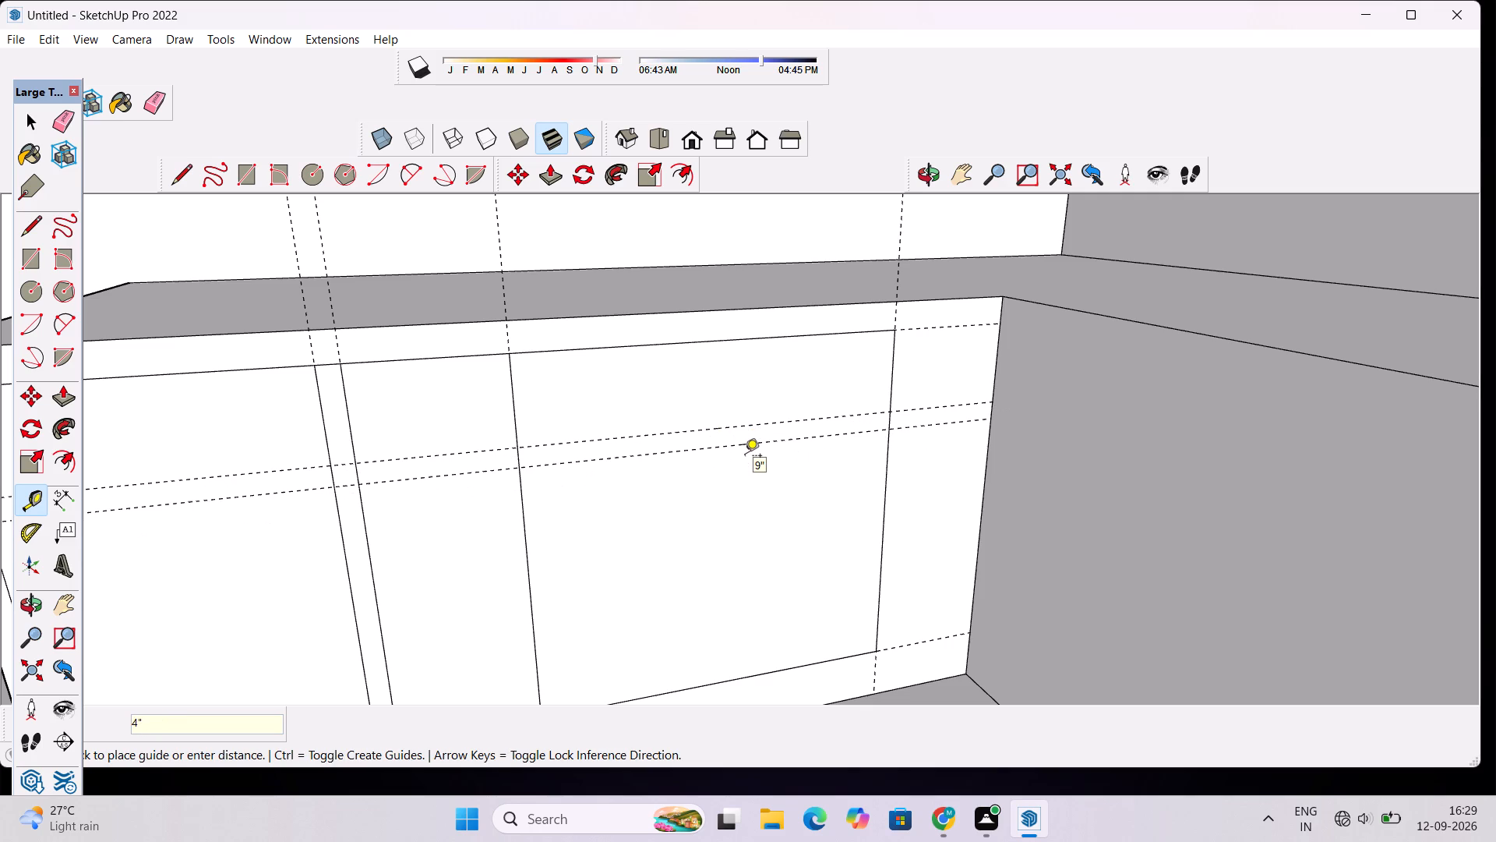
left_click(791, 443)
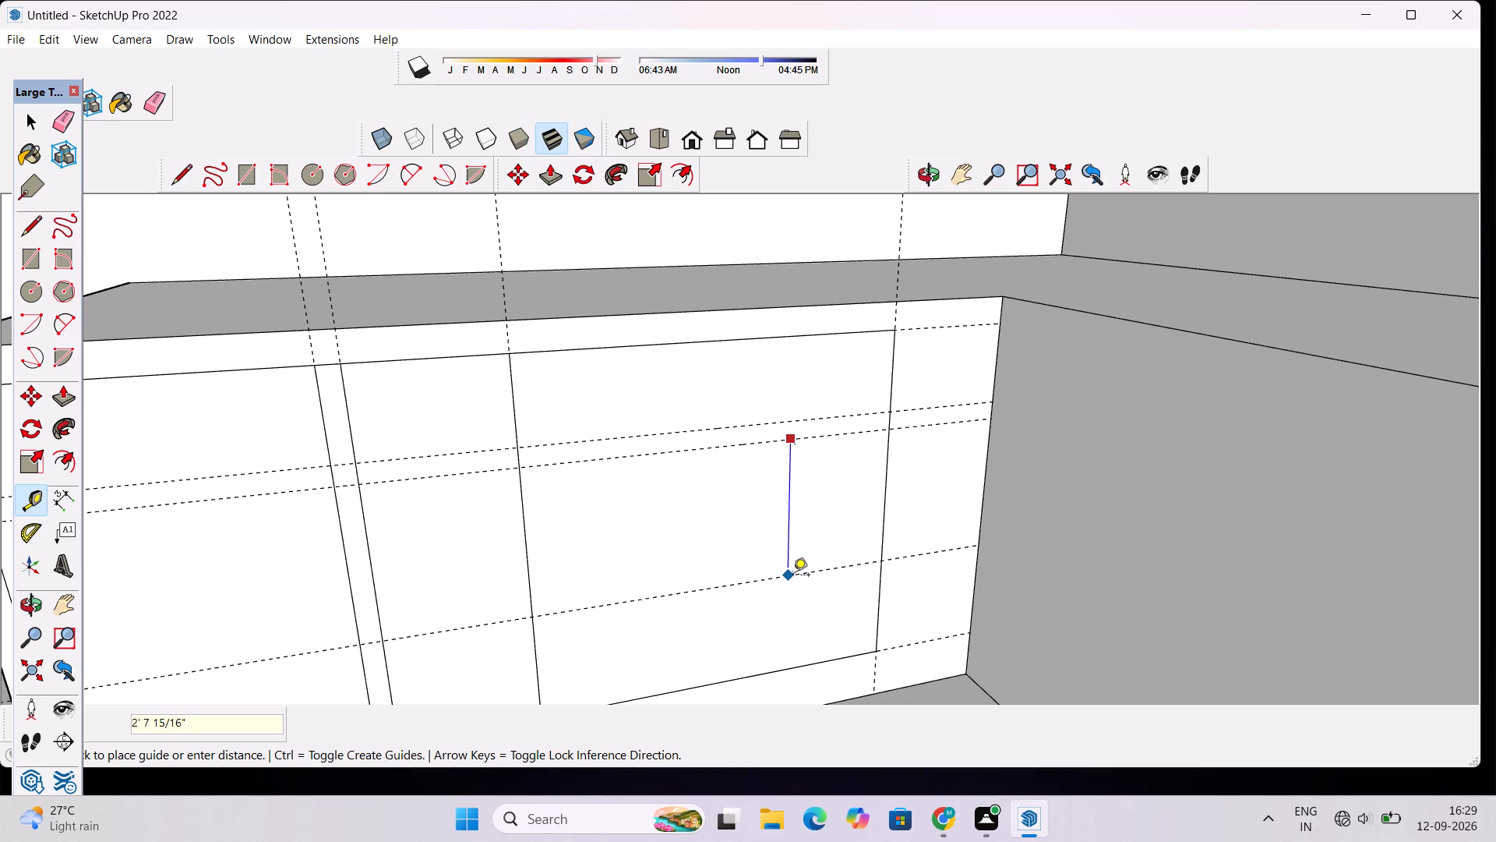
key("space")
Place a horizontal guide 1.5' above the panel rectangle's lower edge.
type("t")
left_click(769, 674)
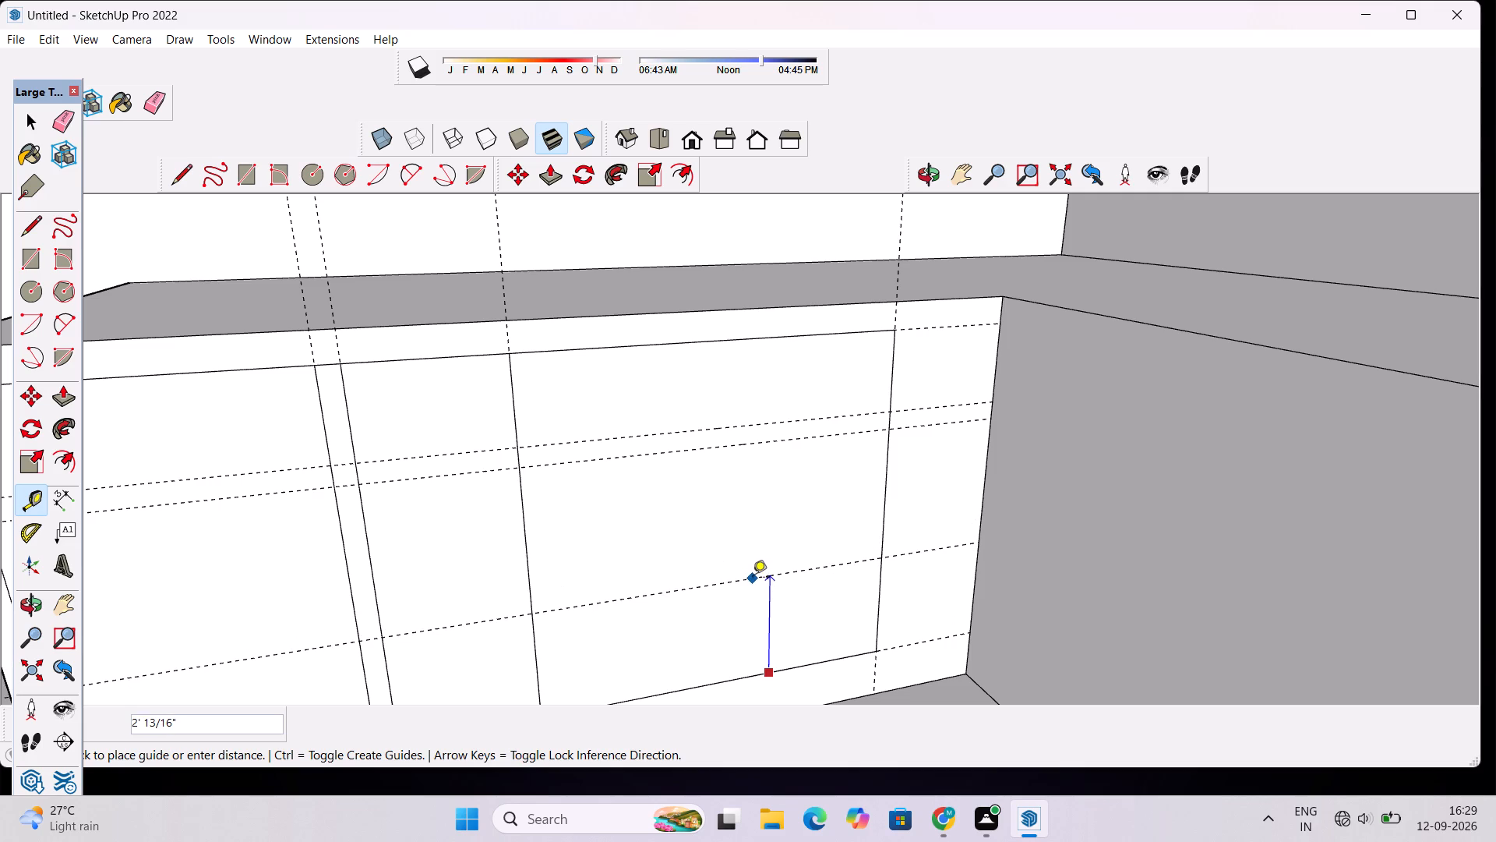
type("1.5")
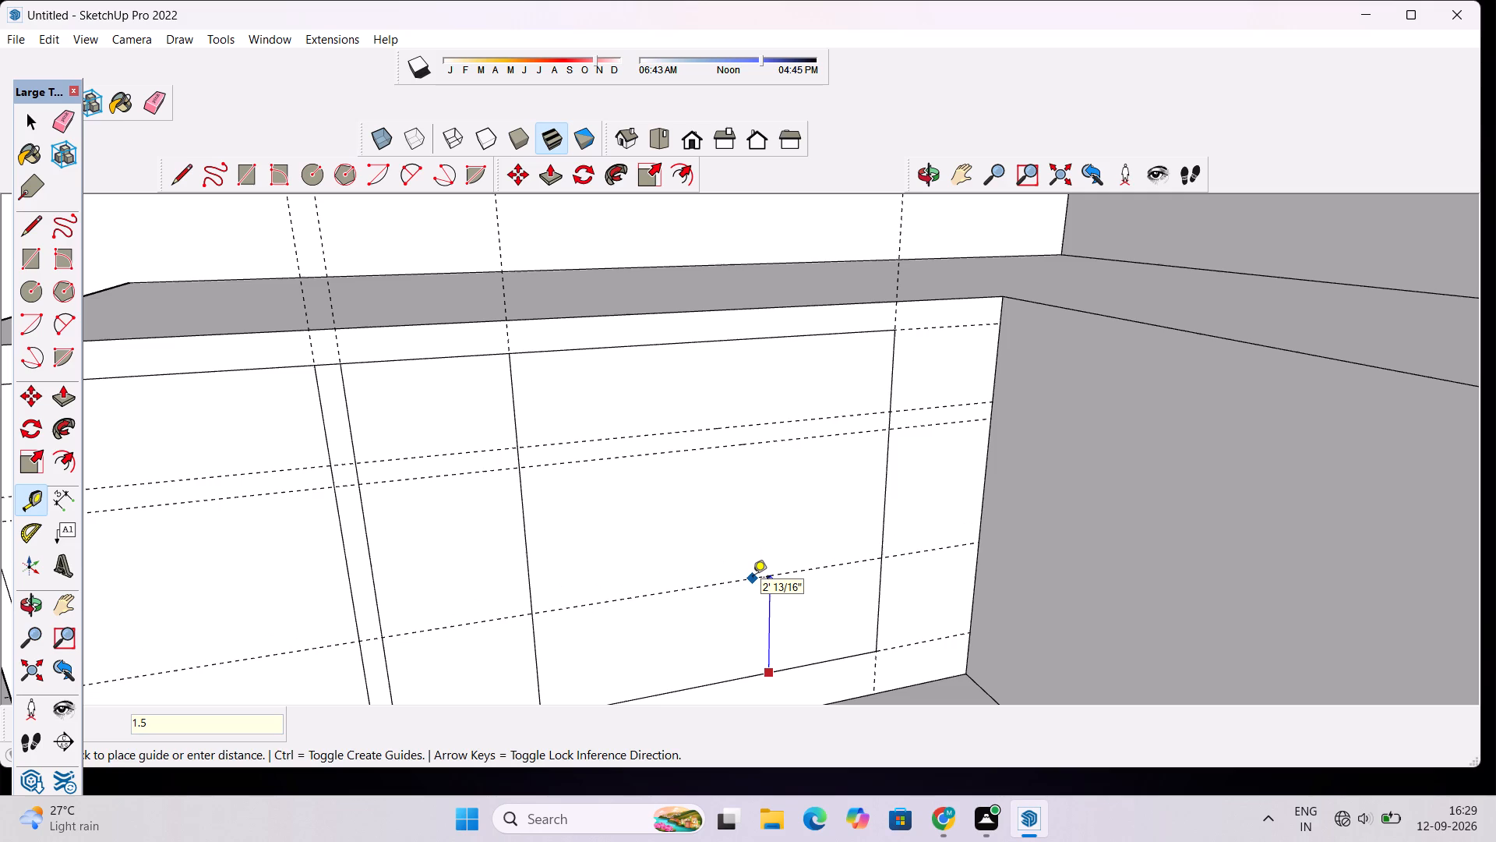
key("apostrophe")
key("Return")
Place another horizontal guide 4" above the new lower guide on the panel face.
scroll(753, 578, "down", 4)
scroll(779, 614, "up", 2)
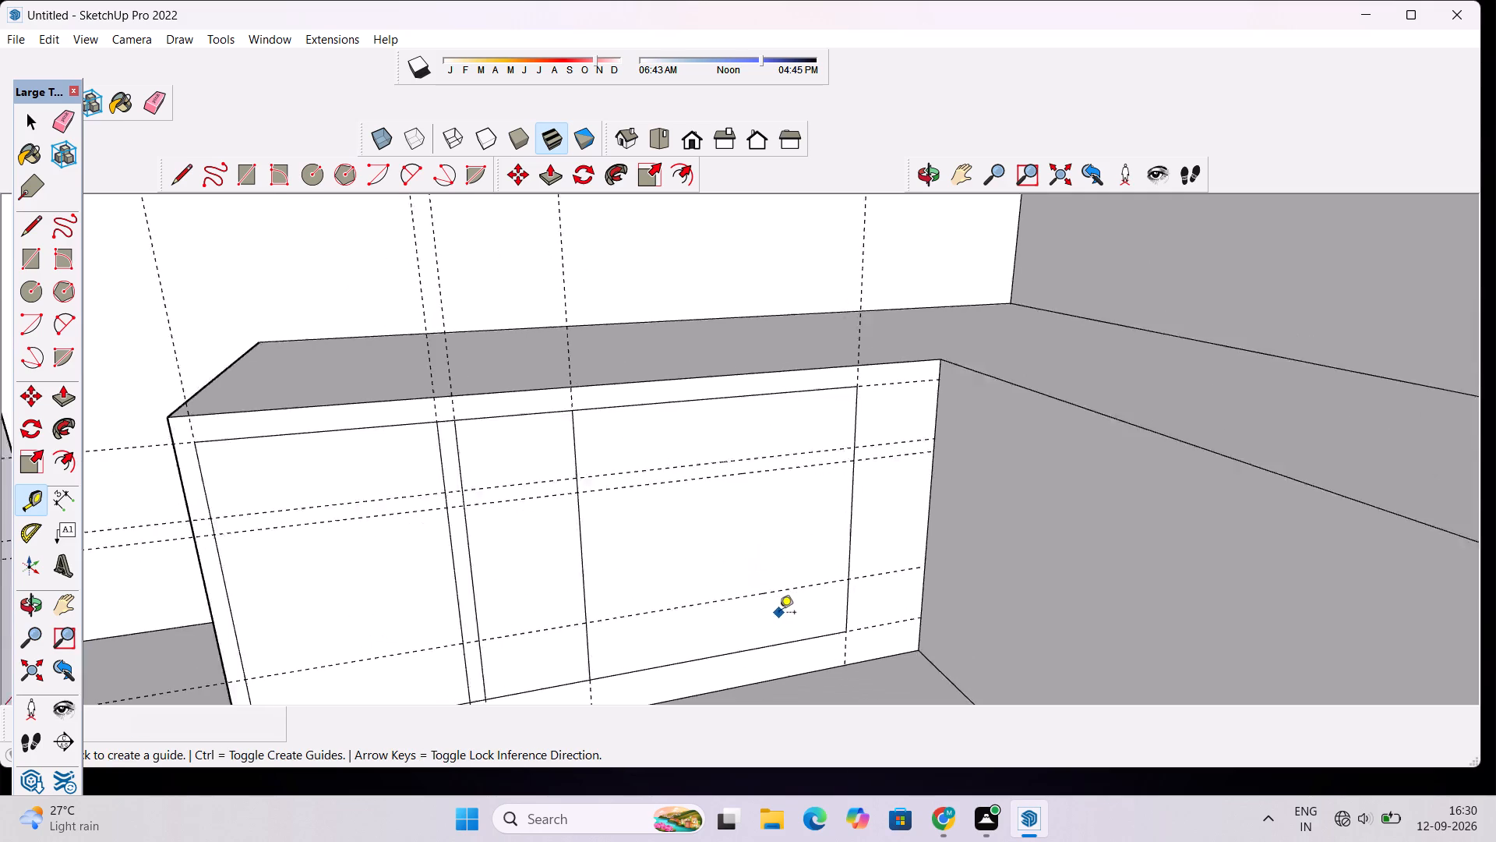
scroll(779, 614, "up", 2)
left_click(802, 576)
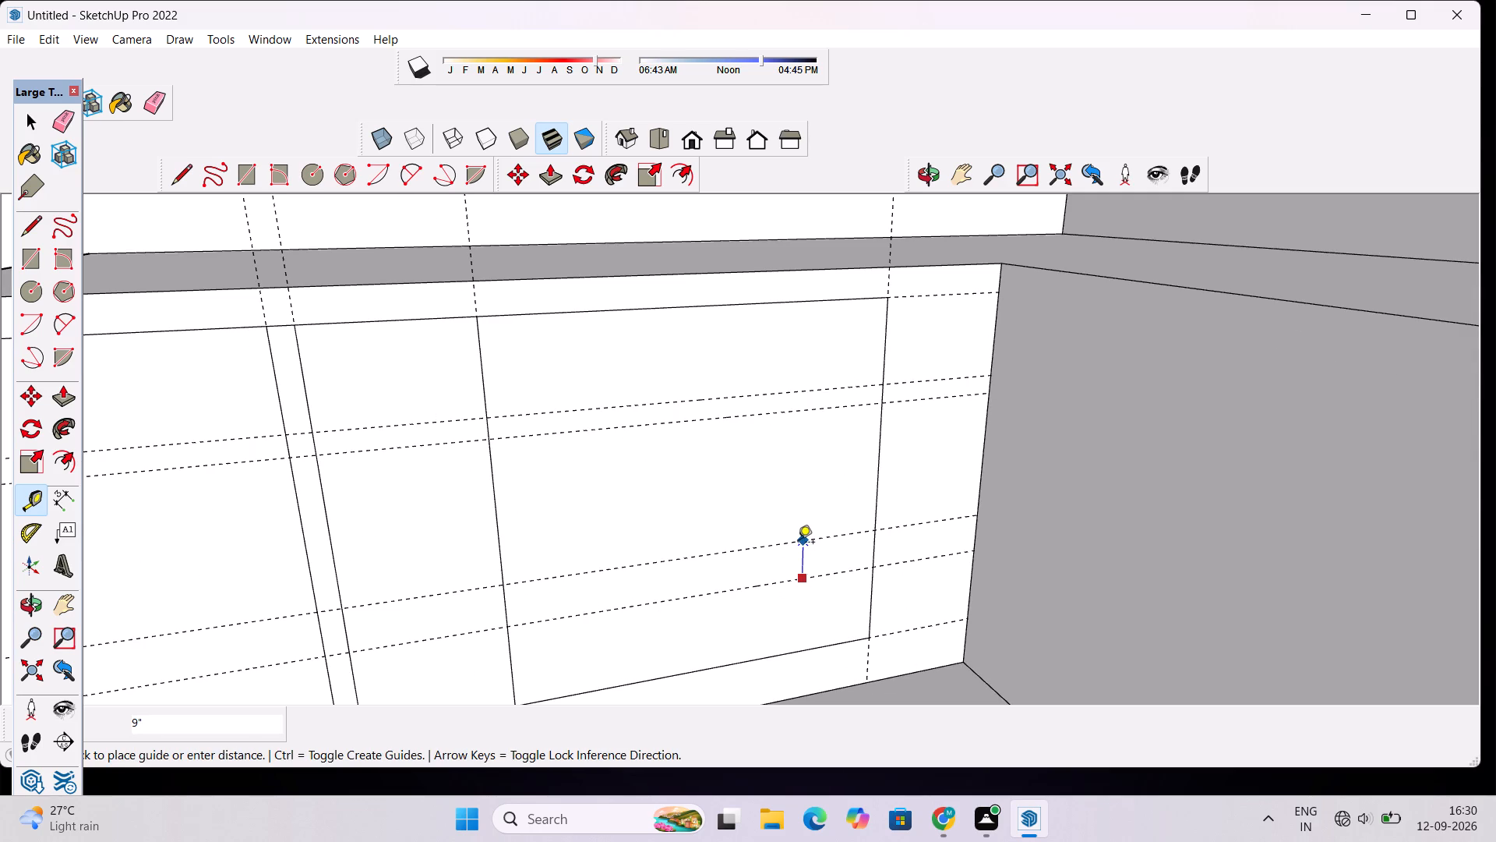
type("4\"")
key("Return")
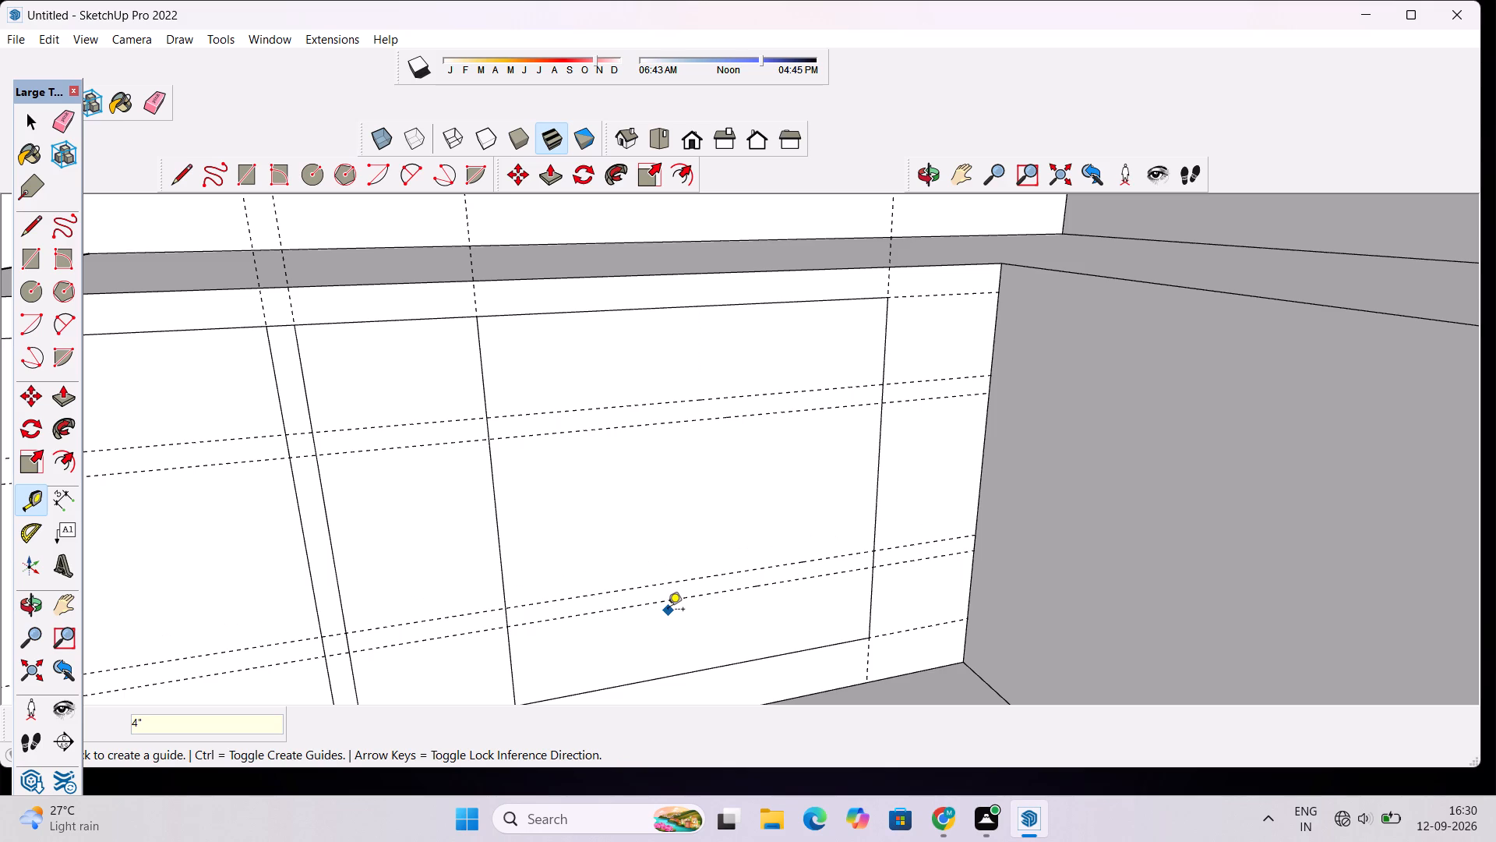
Draw a rectangle about 6' 7" by 4" between the upper pair of horizontal guides, from the middle vertical line to the panel's inner-corner edge.
scroll(672, 606, "down", 1)
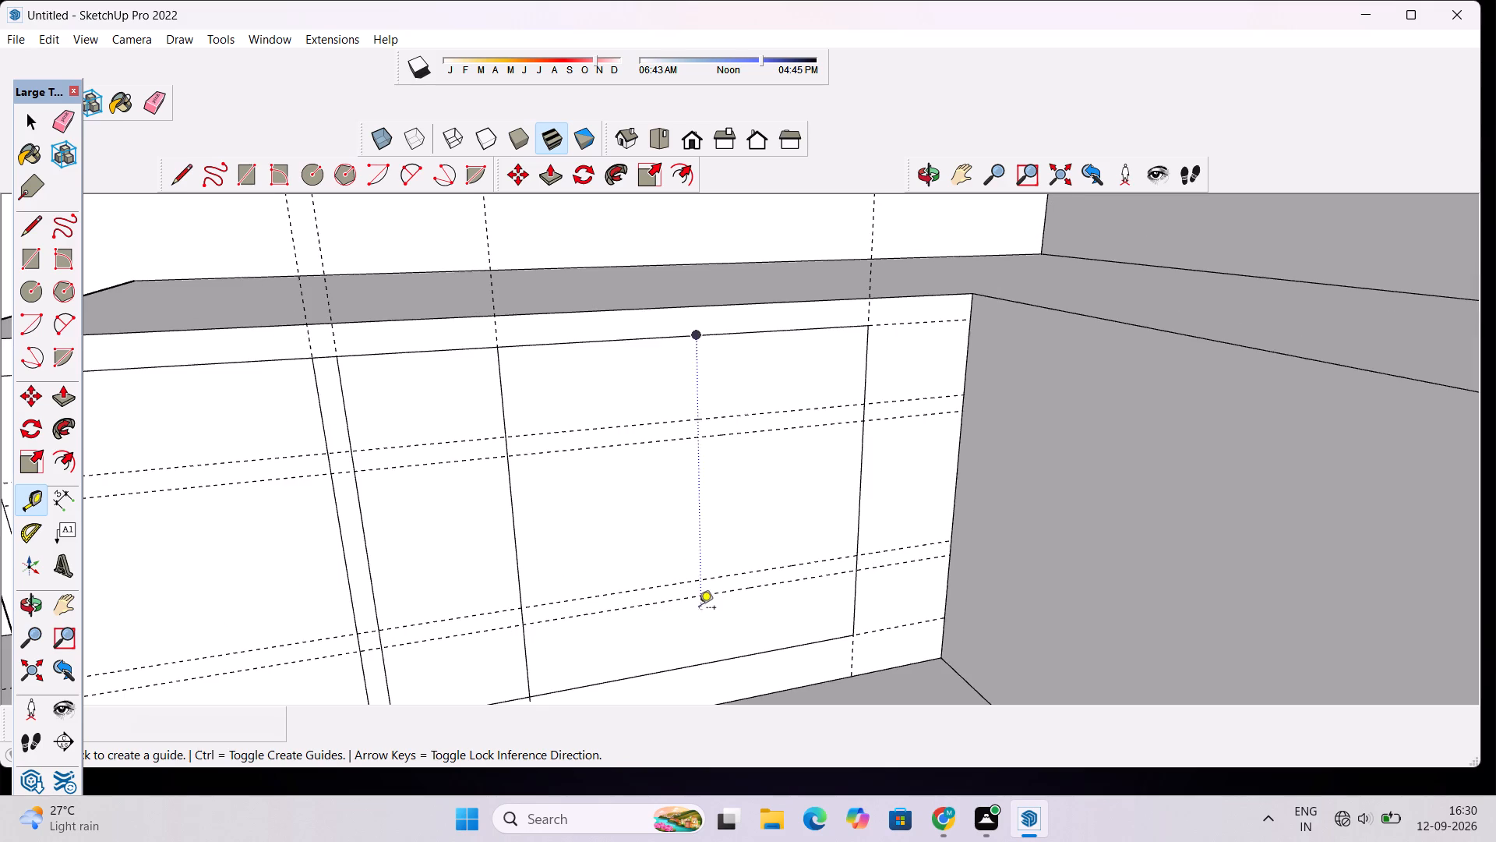
scroll(699, 609, "down", 6)
key("space")
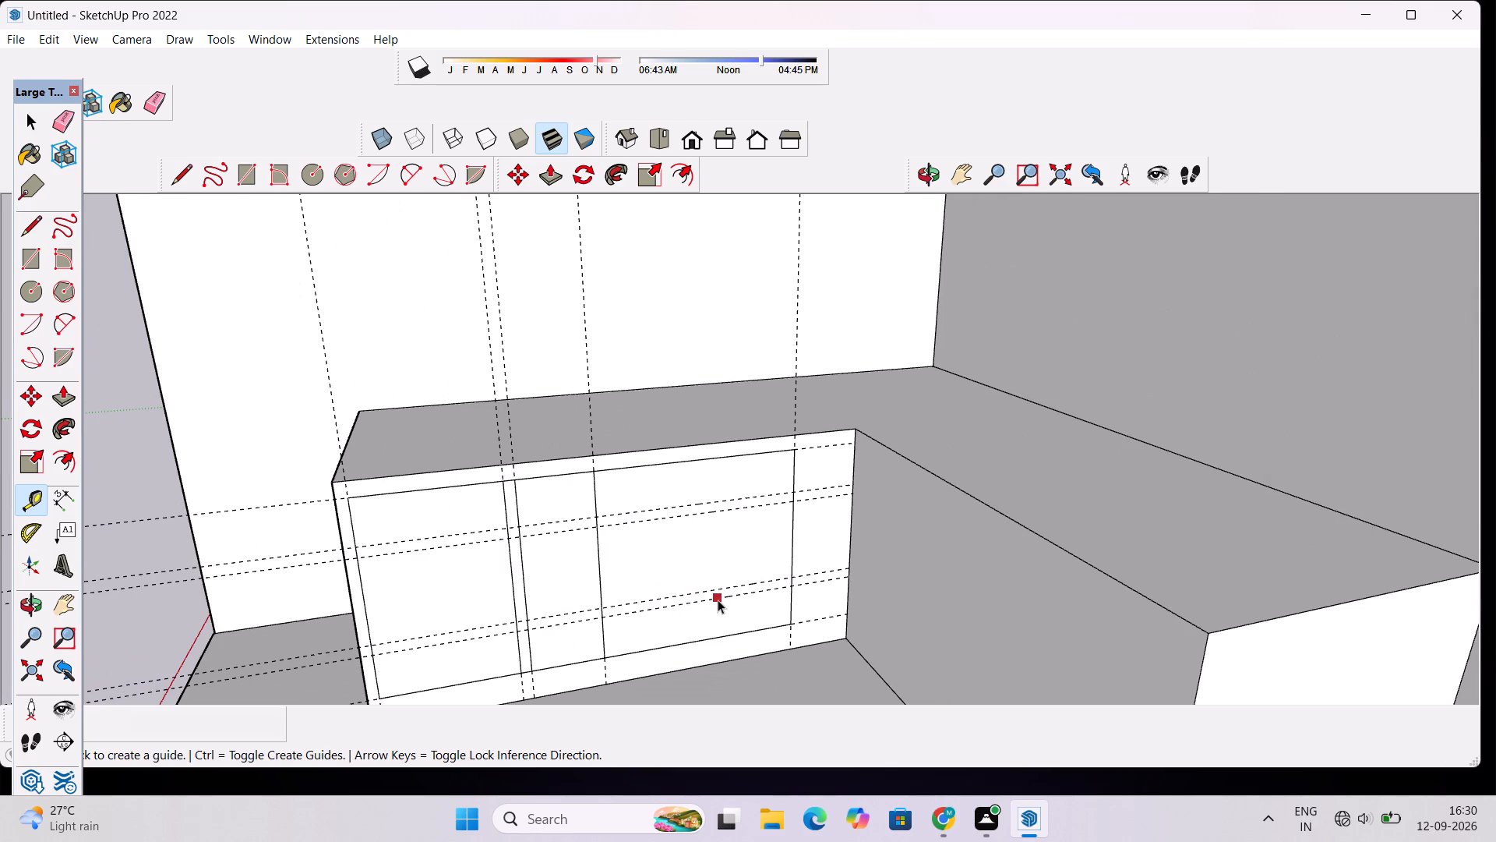
key("l")
scroll(718, 600, "up", 7)
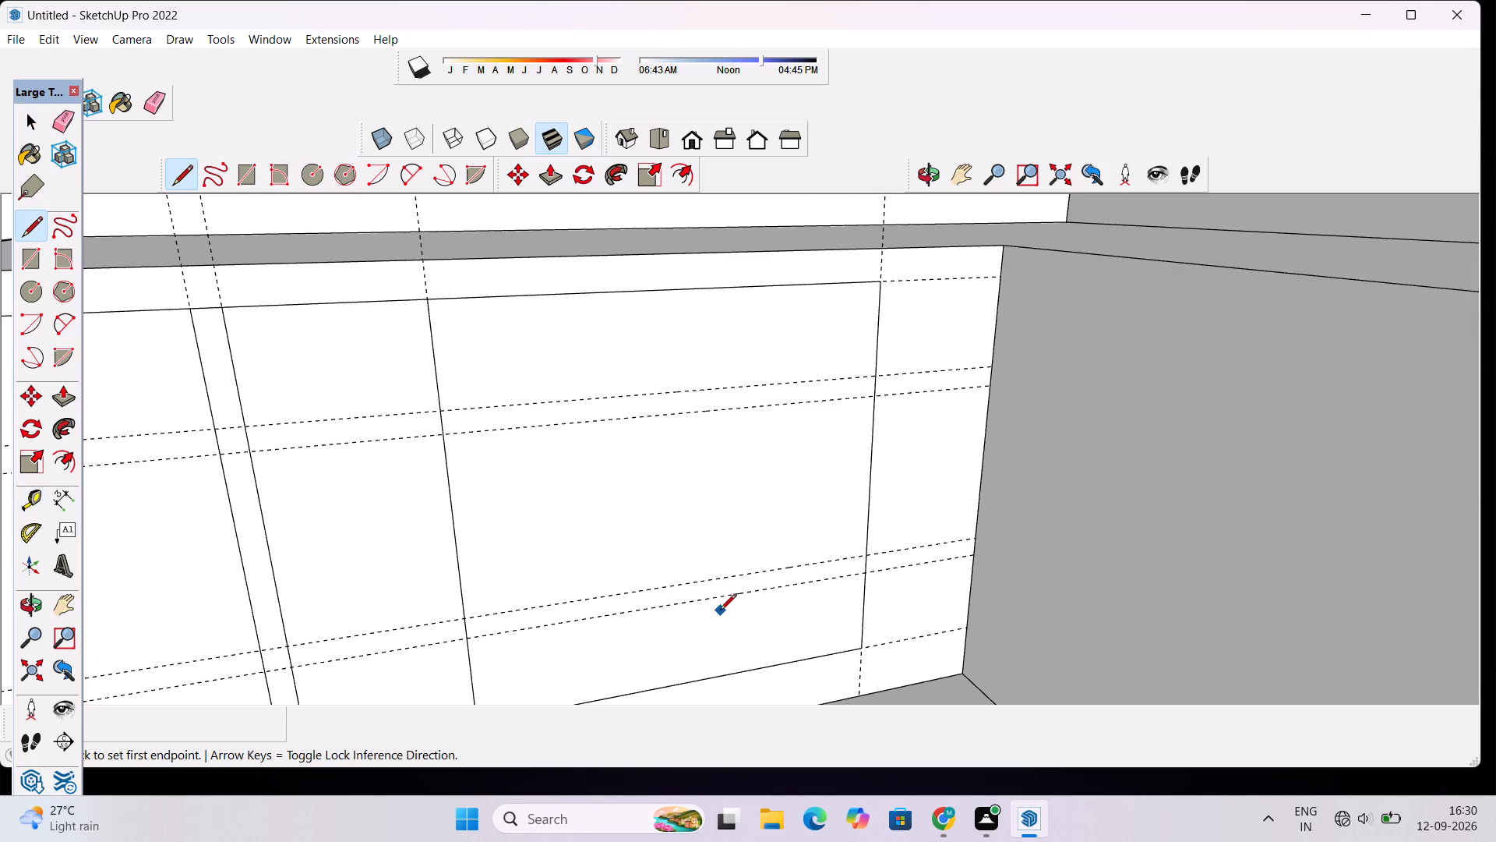
key("space")
type("r")
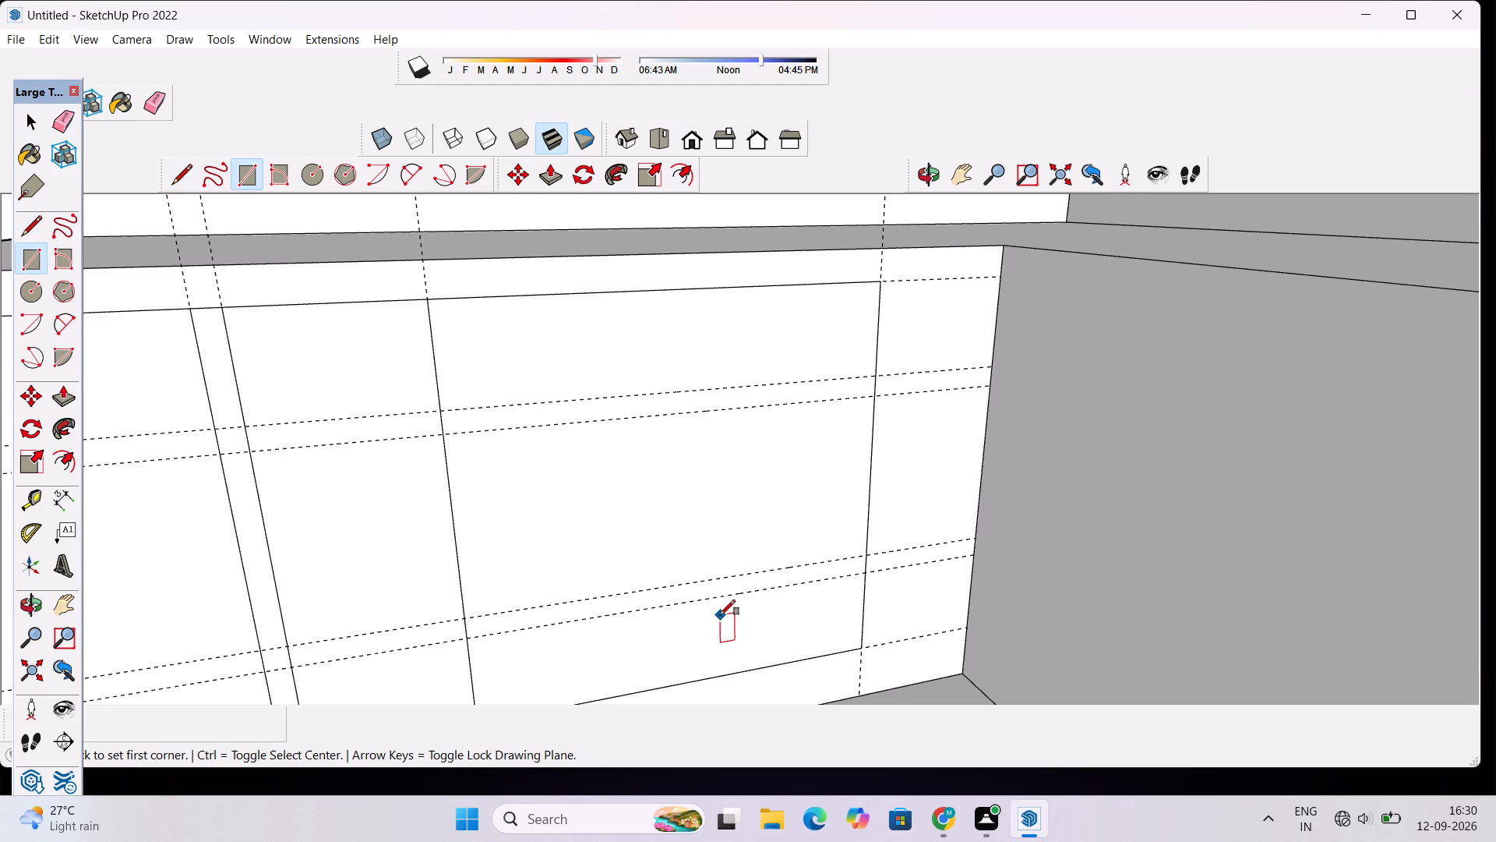
scroll(480, 417, "up", 3)
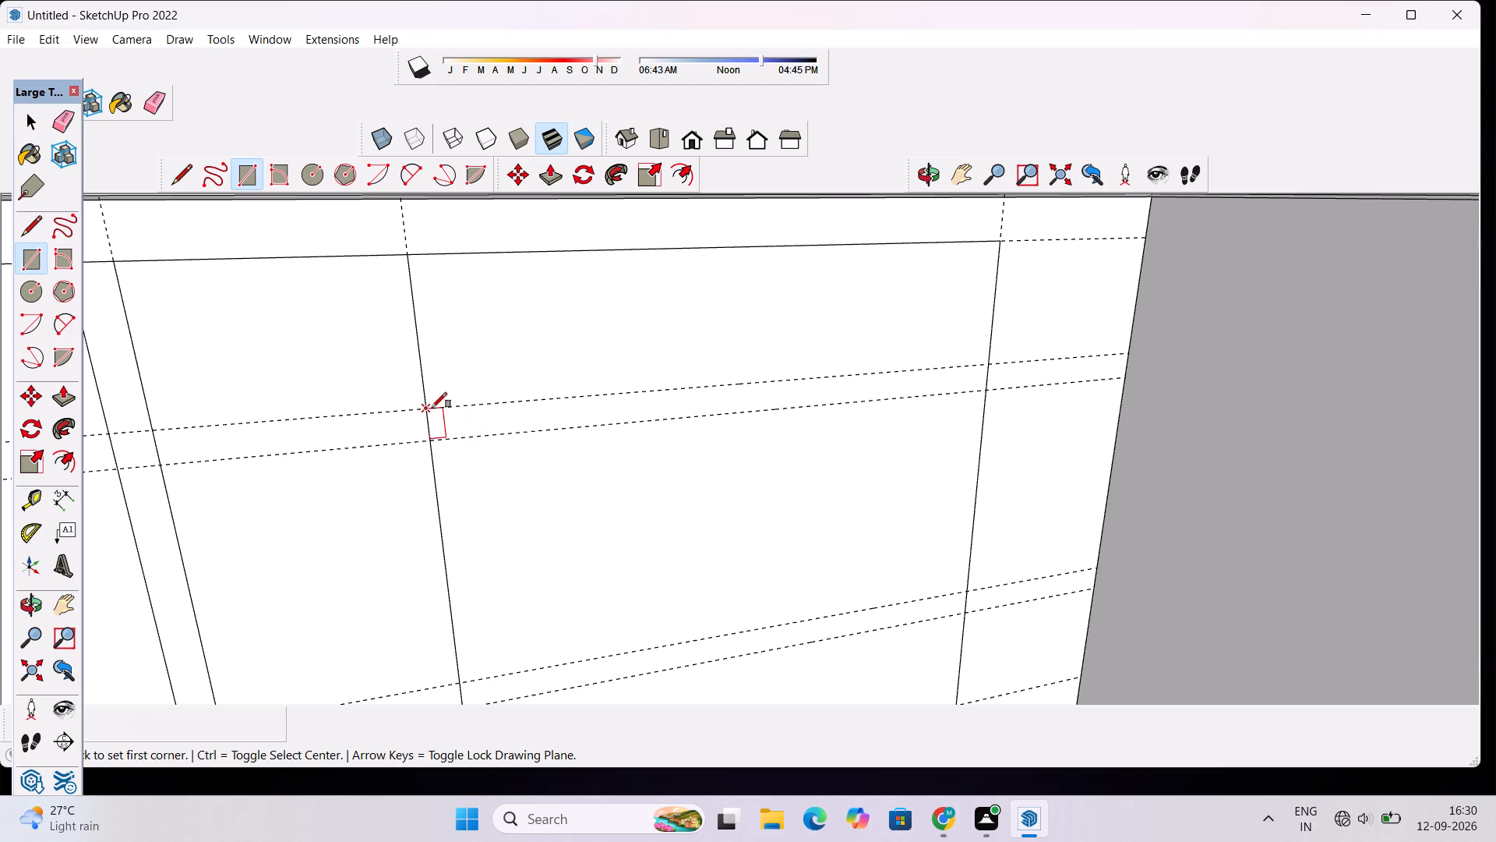
left_click(428, 409)
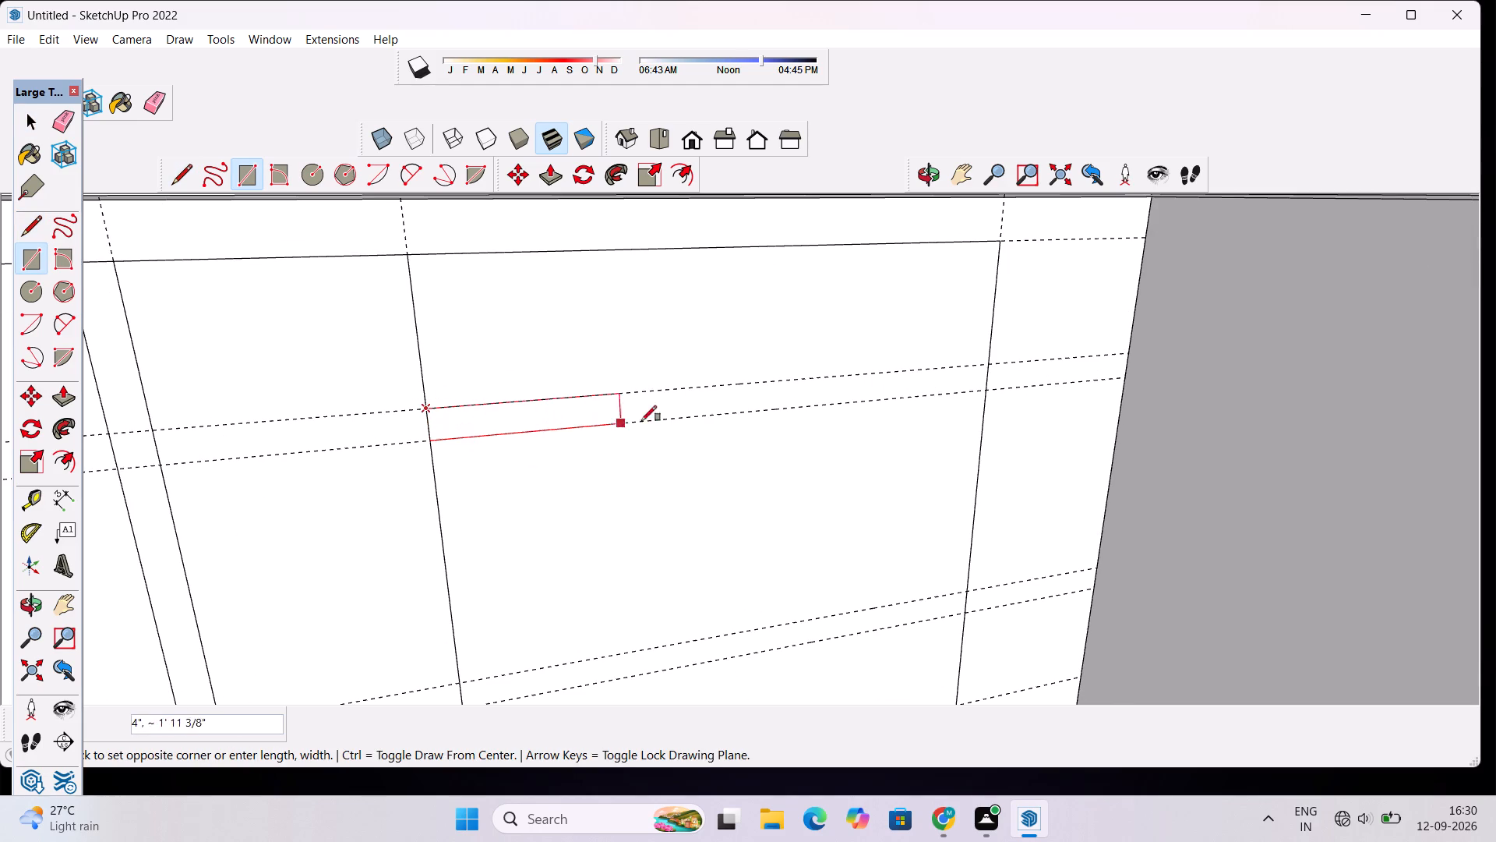
left_click(986, 394)
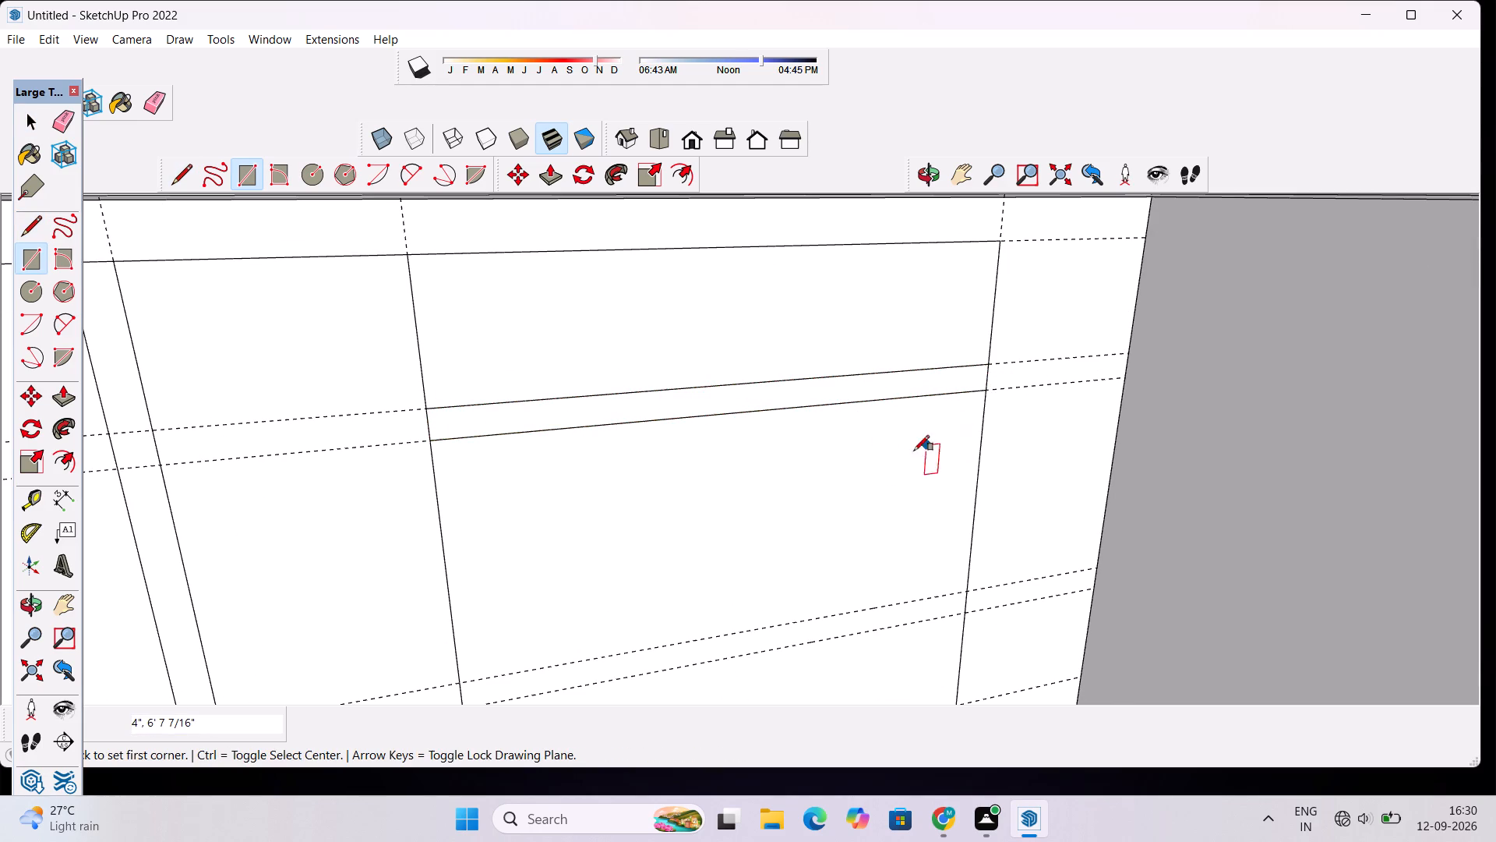
Draw a matching rectangle about 6' 7" by 4" between the lower pair of horizontal guides in the same panel section.
scroll(704, 365, "down", 8)
scroll(614, 566, "up", 4)
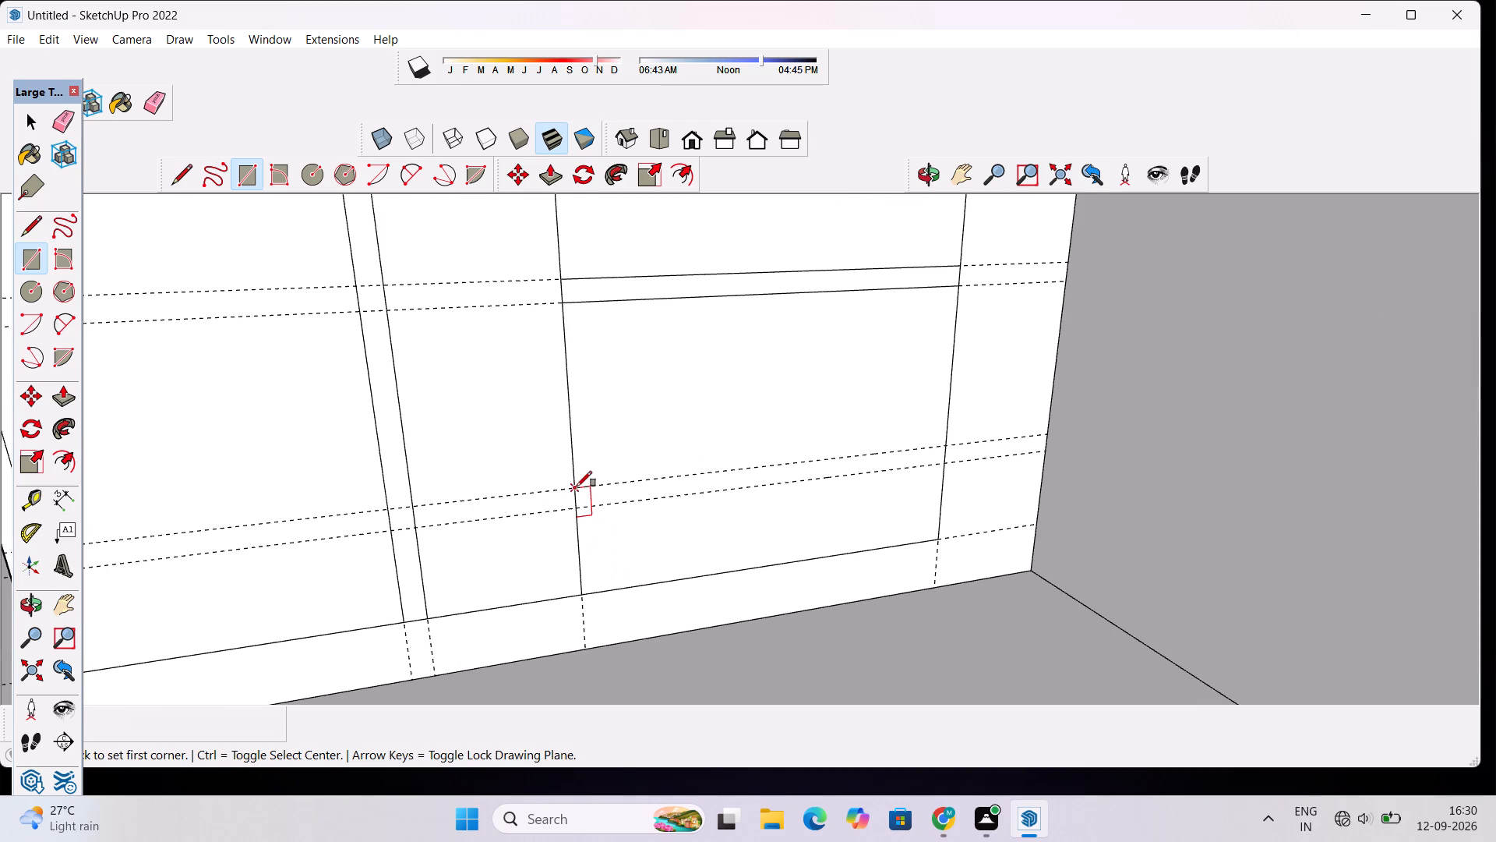
left_click(575, 486)
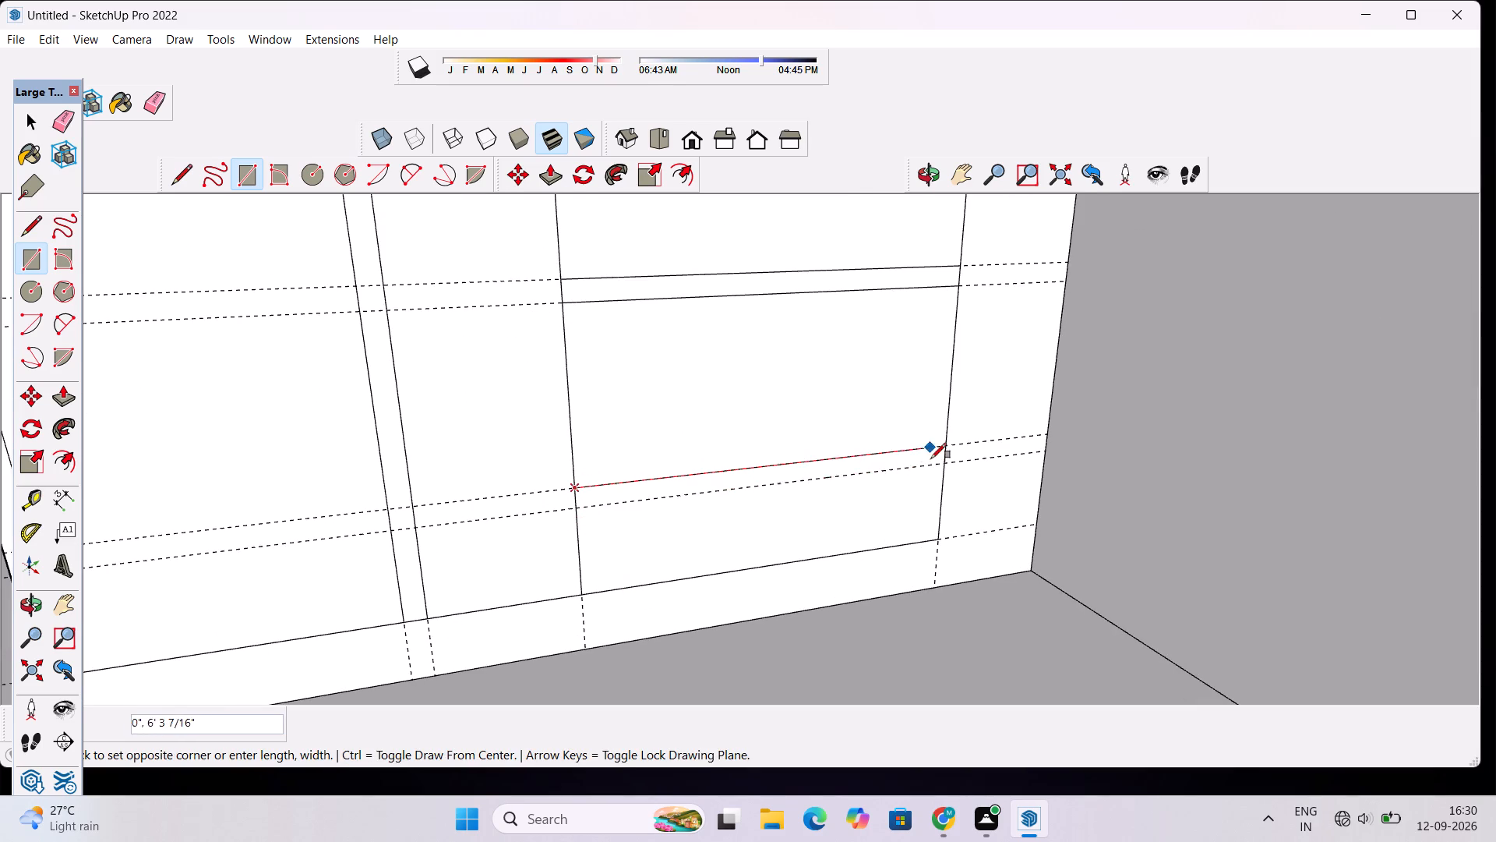
left_click(945, 465)
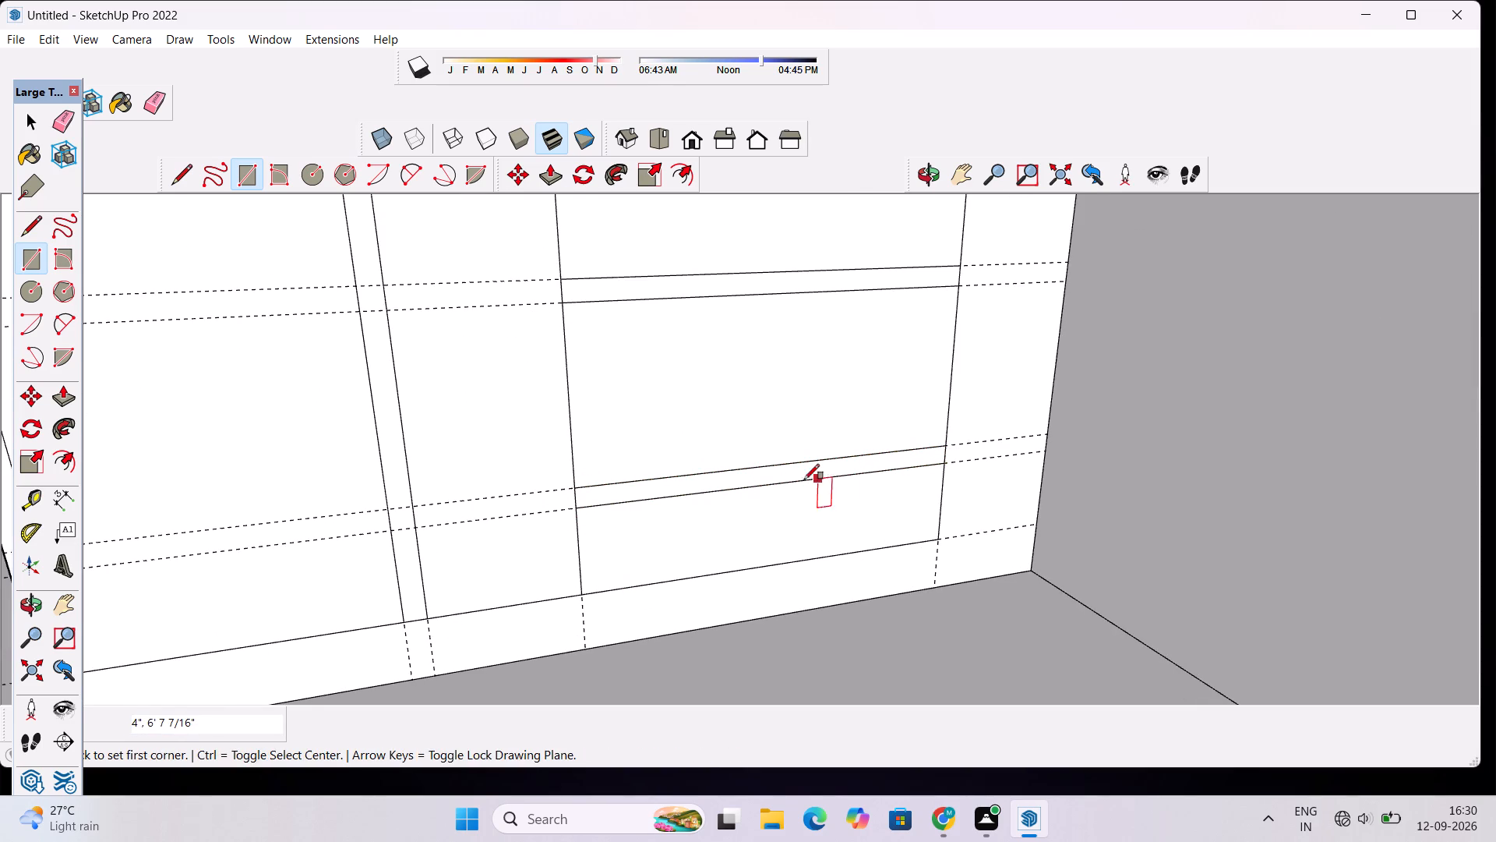
Erase the horizontal guide along the panel rectangle's upper edge and the upper pair of horizontal guides.
scroll(798, 477, "down", 5)
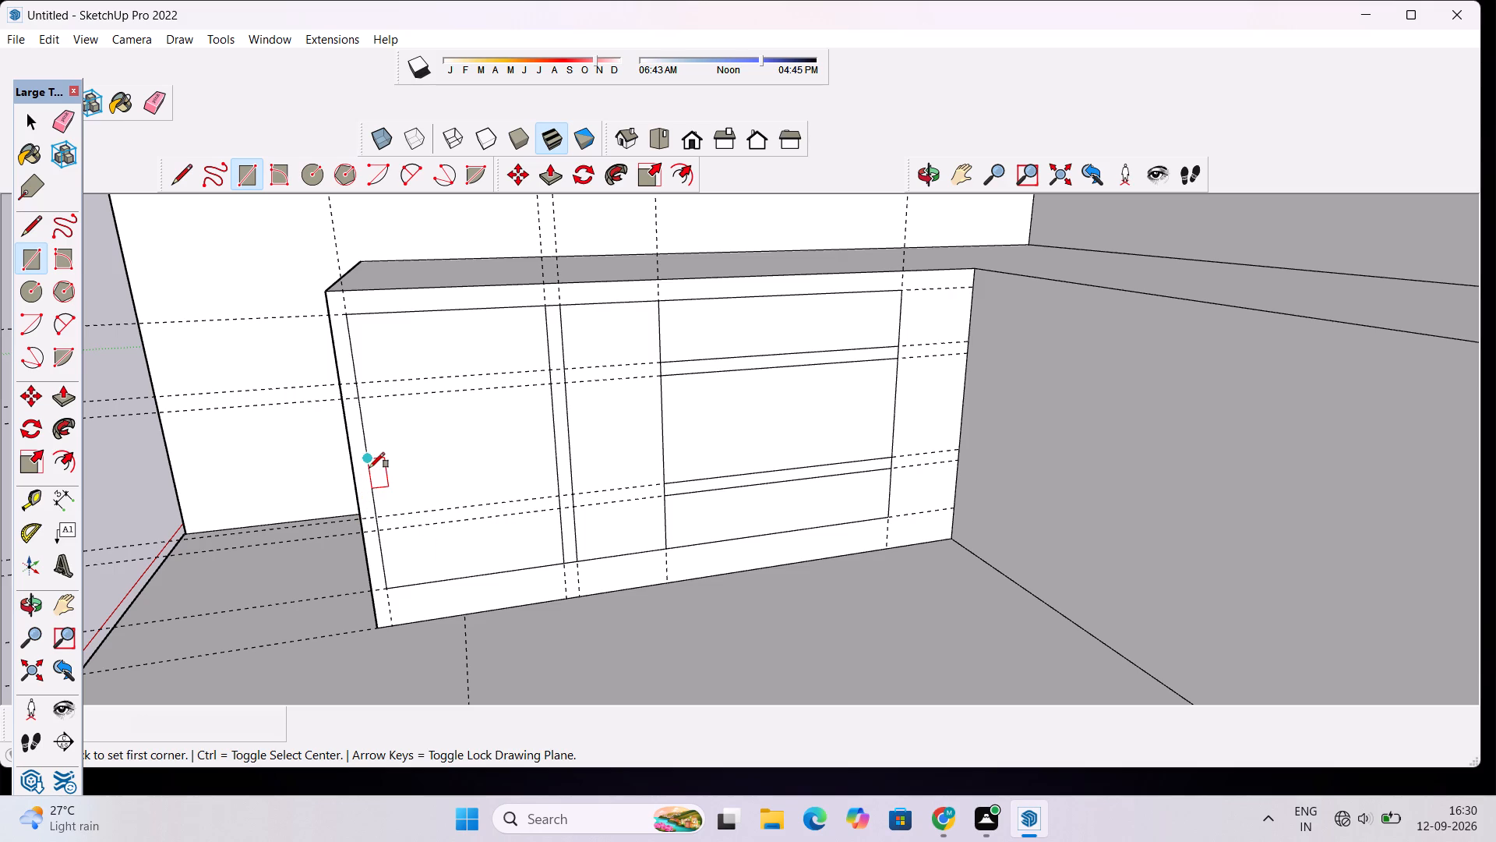
key("space")
type("e")
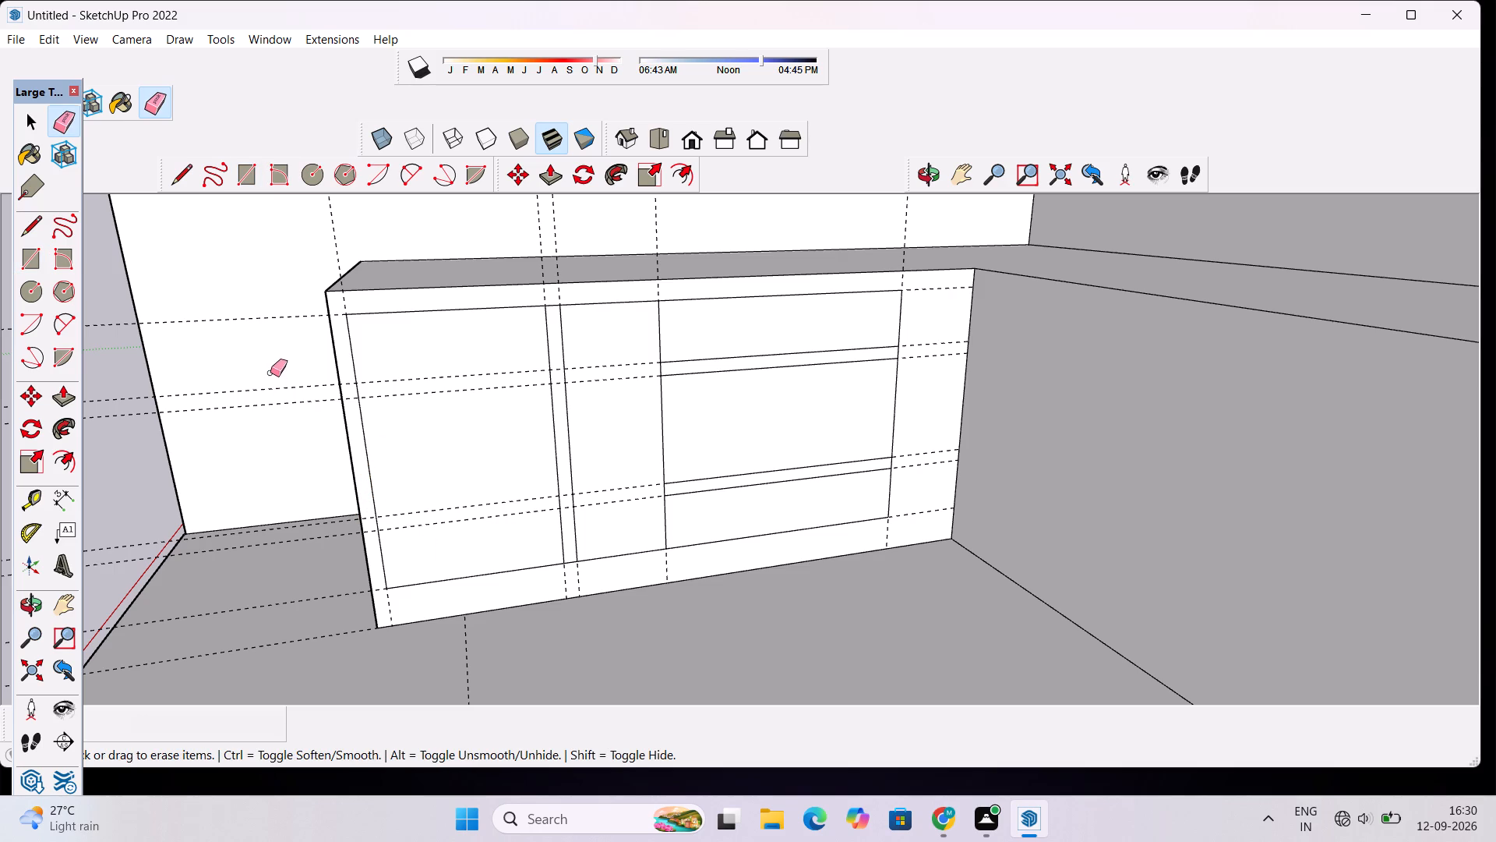
left_click_drag(260, 318, 281, 420)
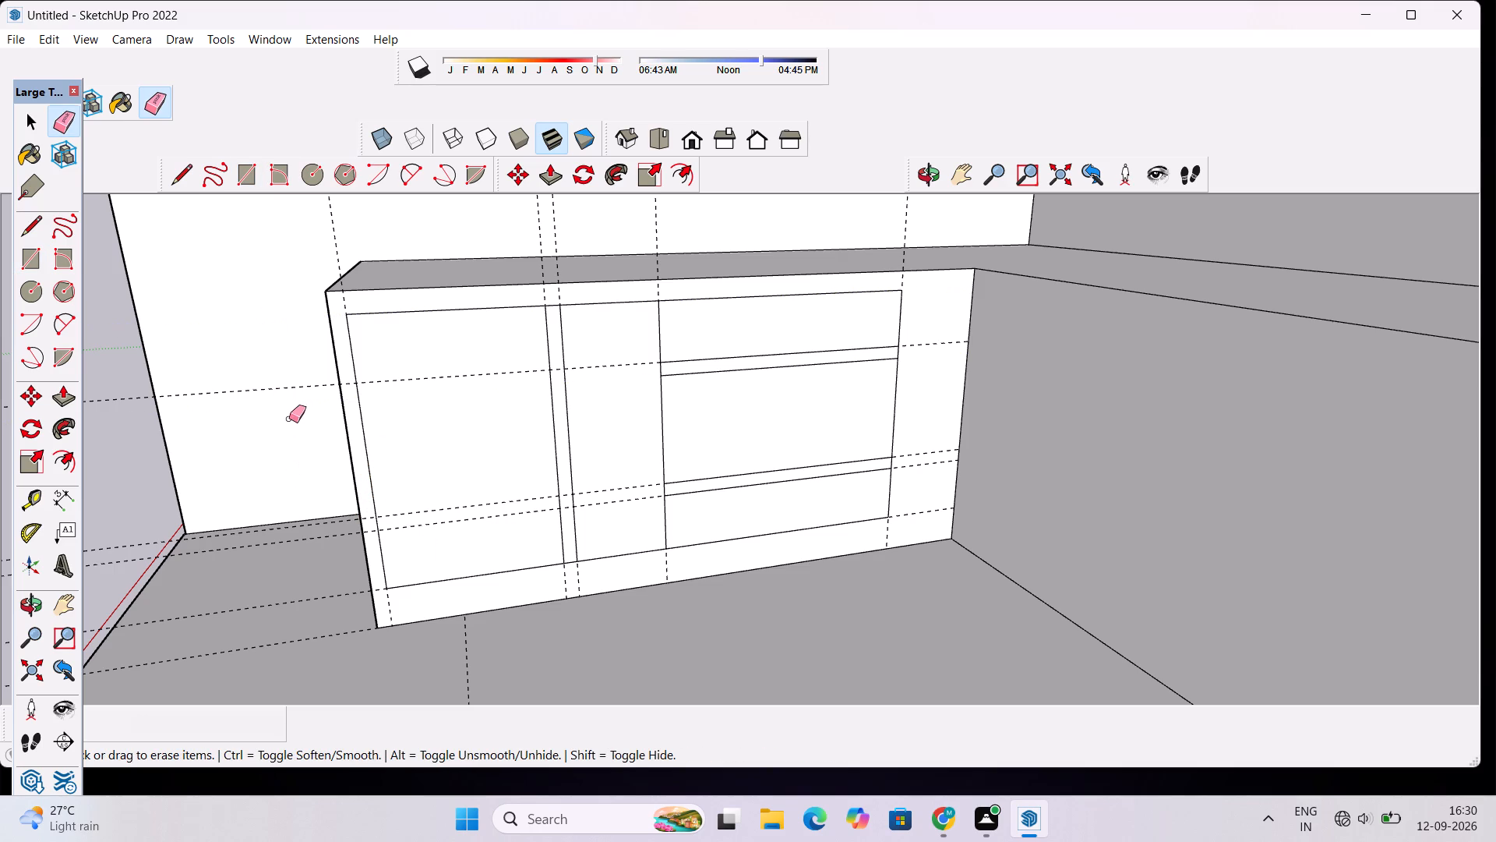
left_click_drag(291, 386, 297, 398)
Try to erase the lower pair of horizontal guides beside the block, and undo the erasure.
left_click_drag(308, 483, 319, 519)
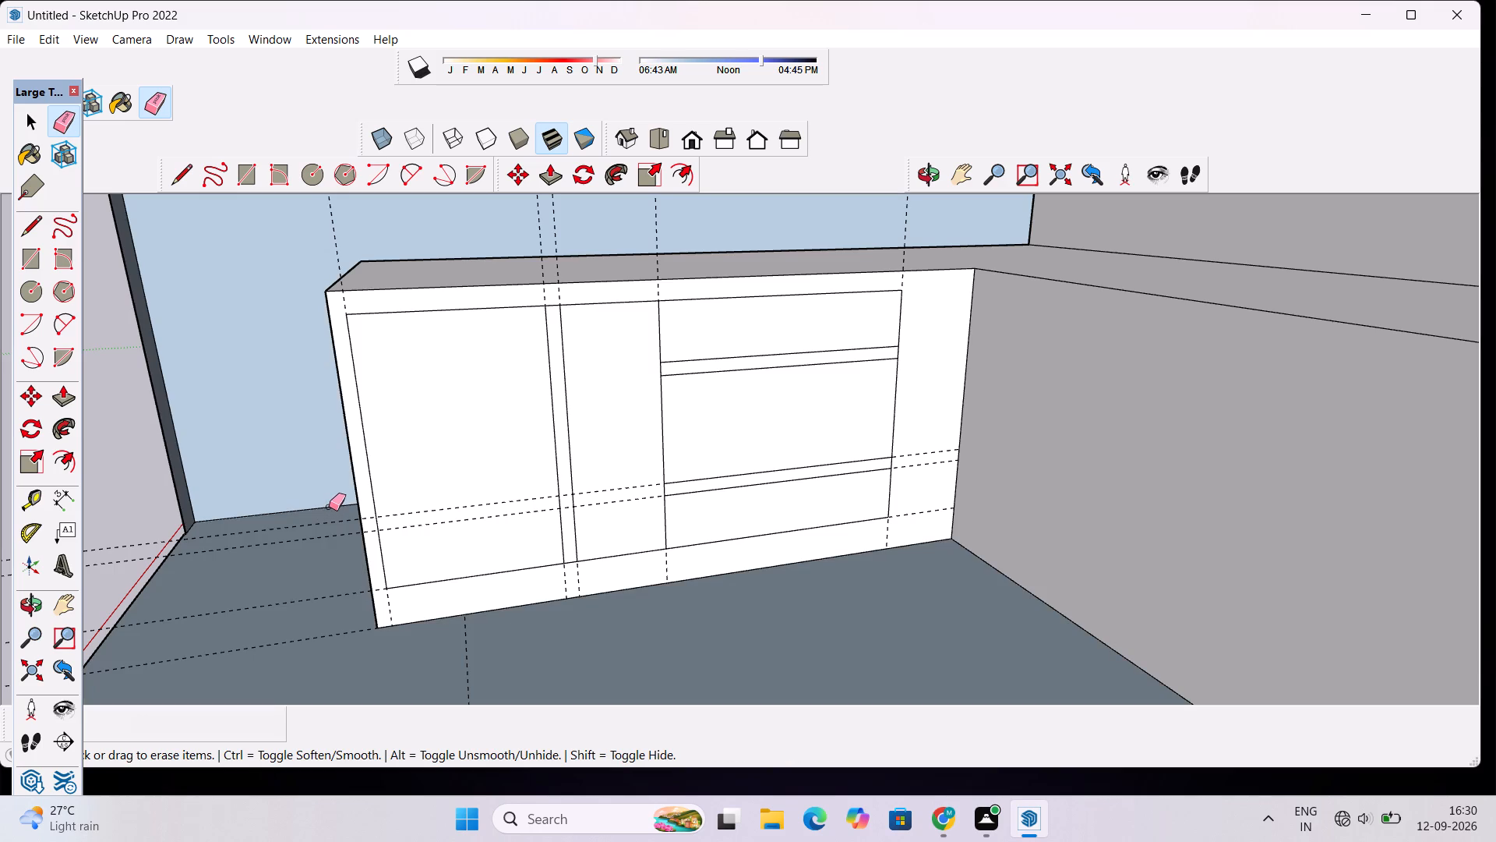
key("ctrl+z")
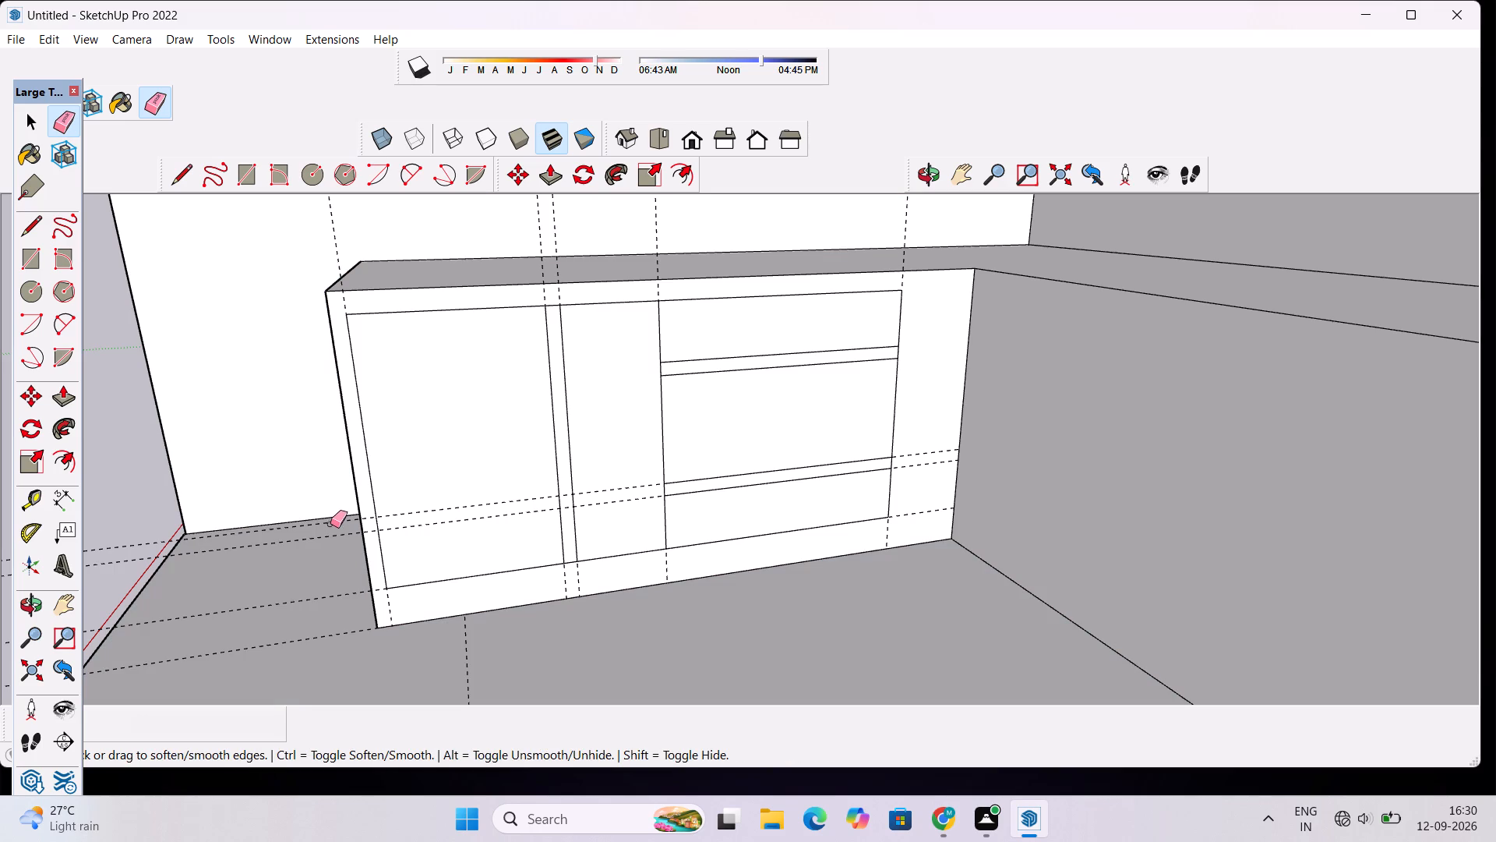
Erase the remaining horizontal guides across the block front: the lower pair, the panel's lower-edge guide and the one at floor level.
left_click(330, 522)
left_click(333, 535)
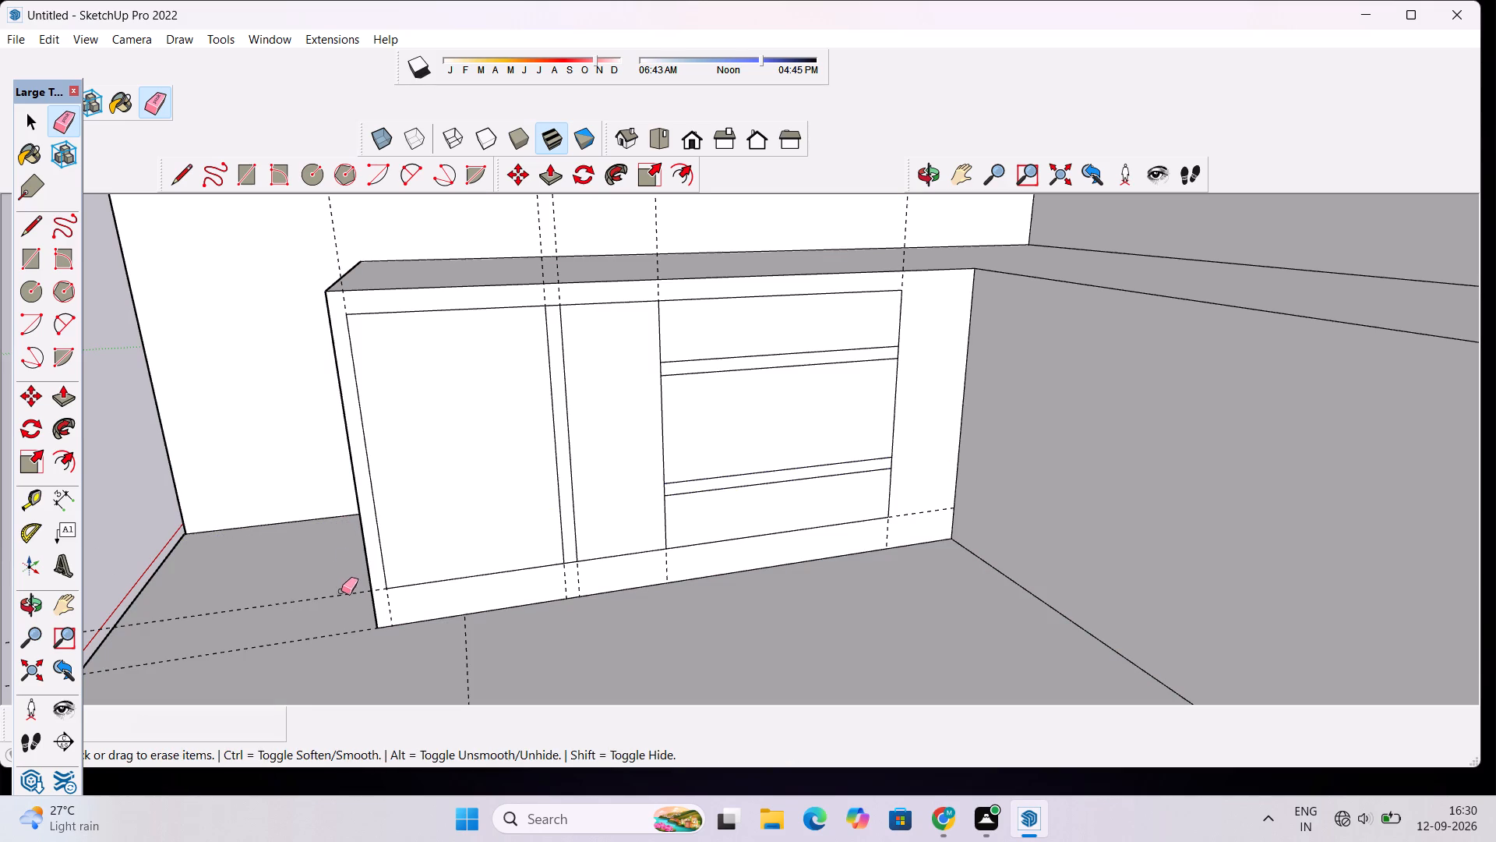
left_click(342, 595)
left_click(348, 631)
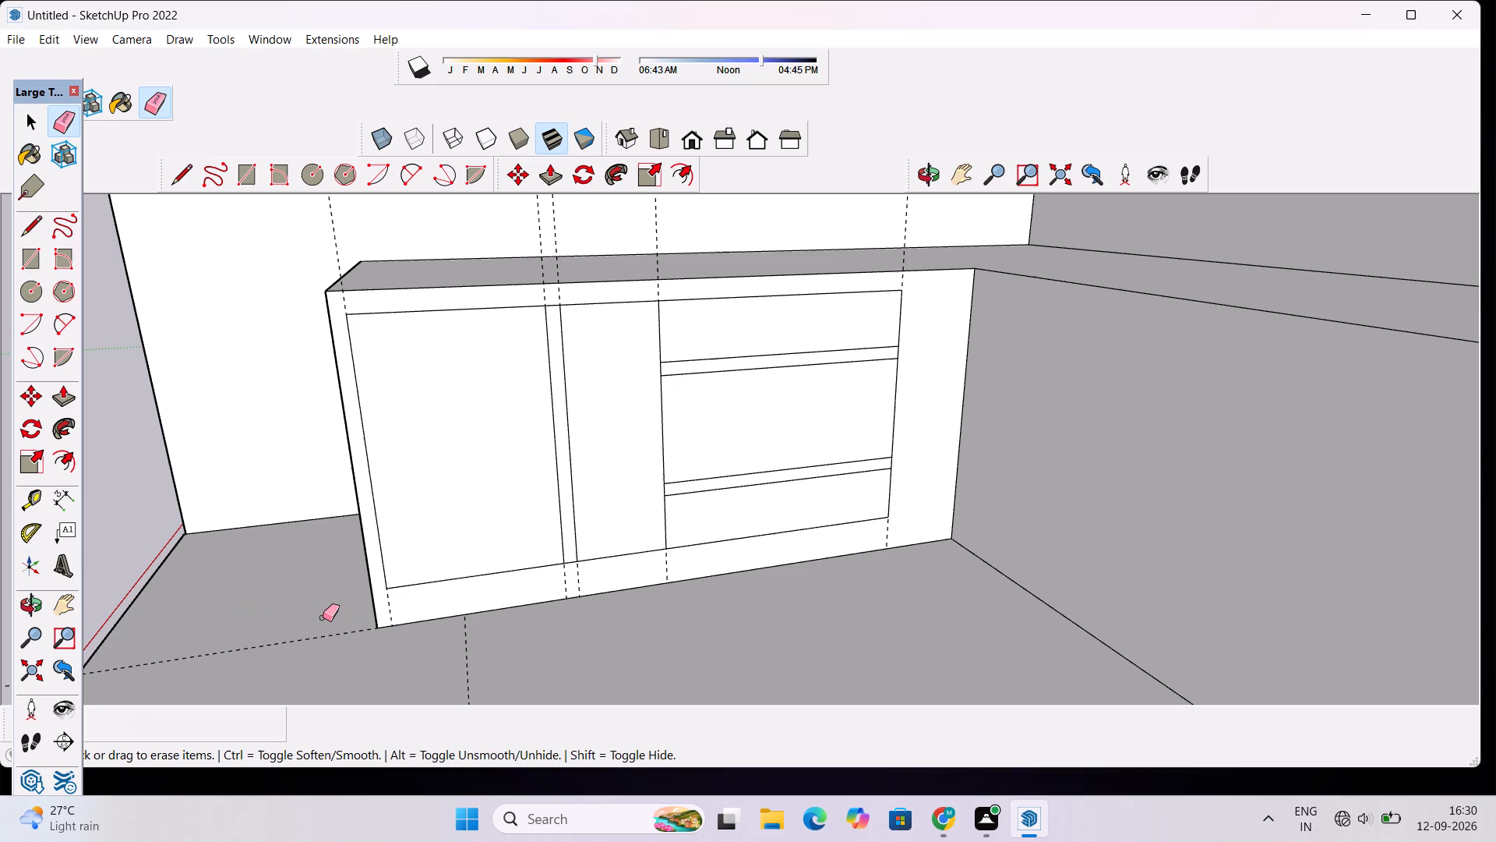
left_click_drag(322, 617, 337, 656)
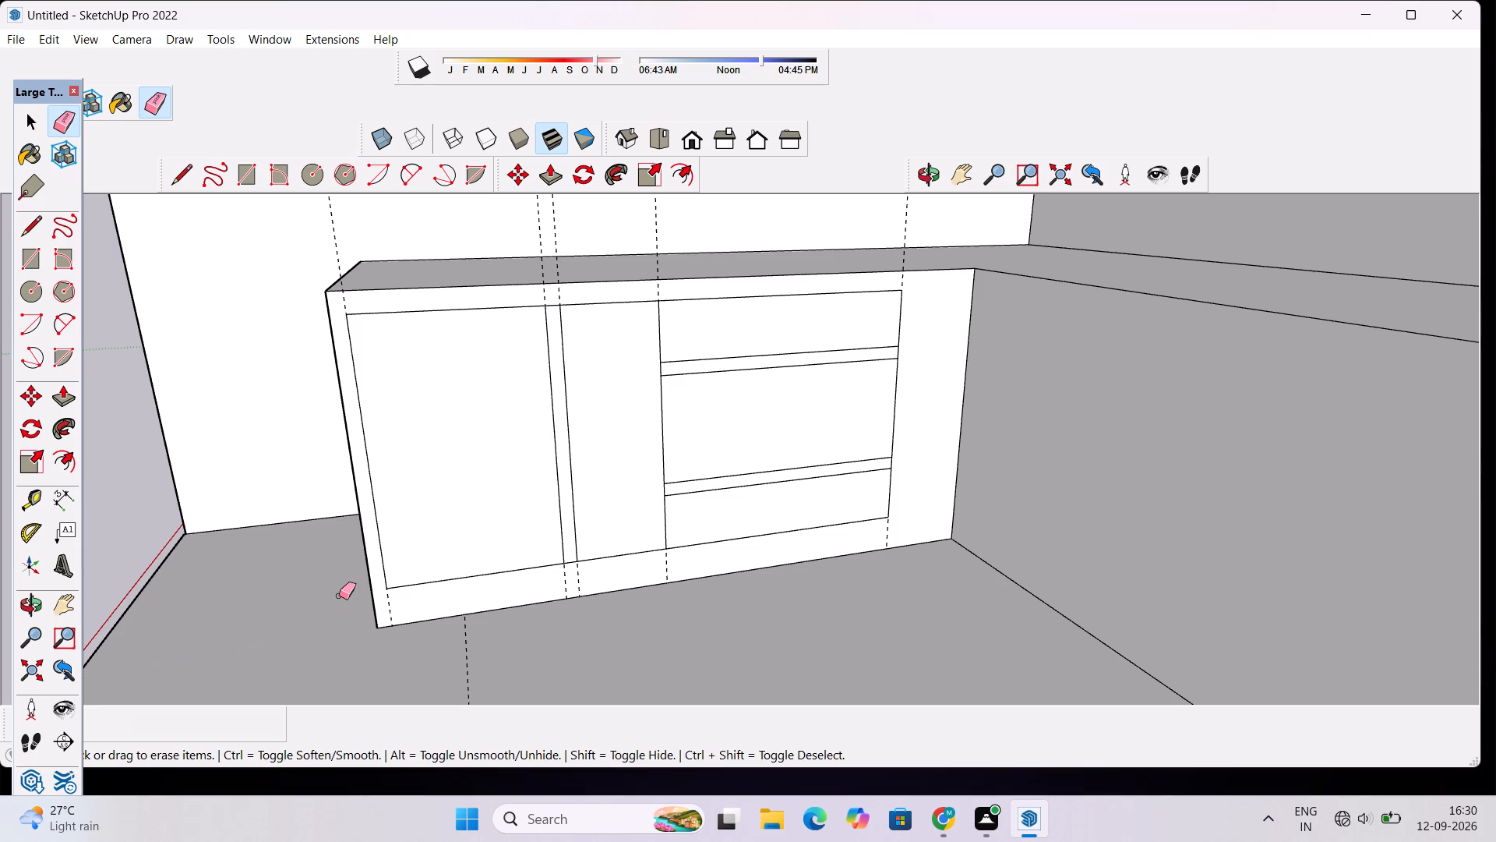
key("space")
Place a horizontal guide about 3' 3" below the panel's upper edge at the side edge's midpoint, and a second one 4" below it.
type("t")
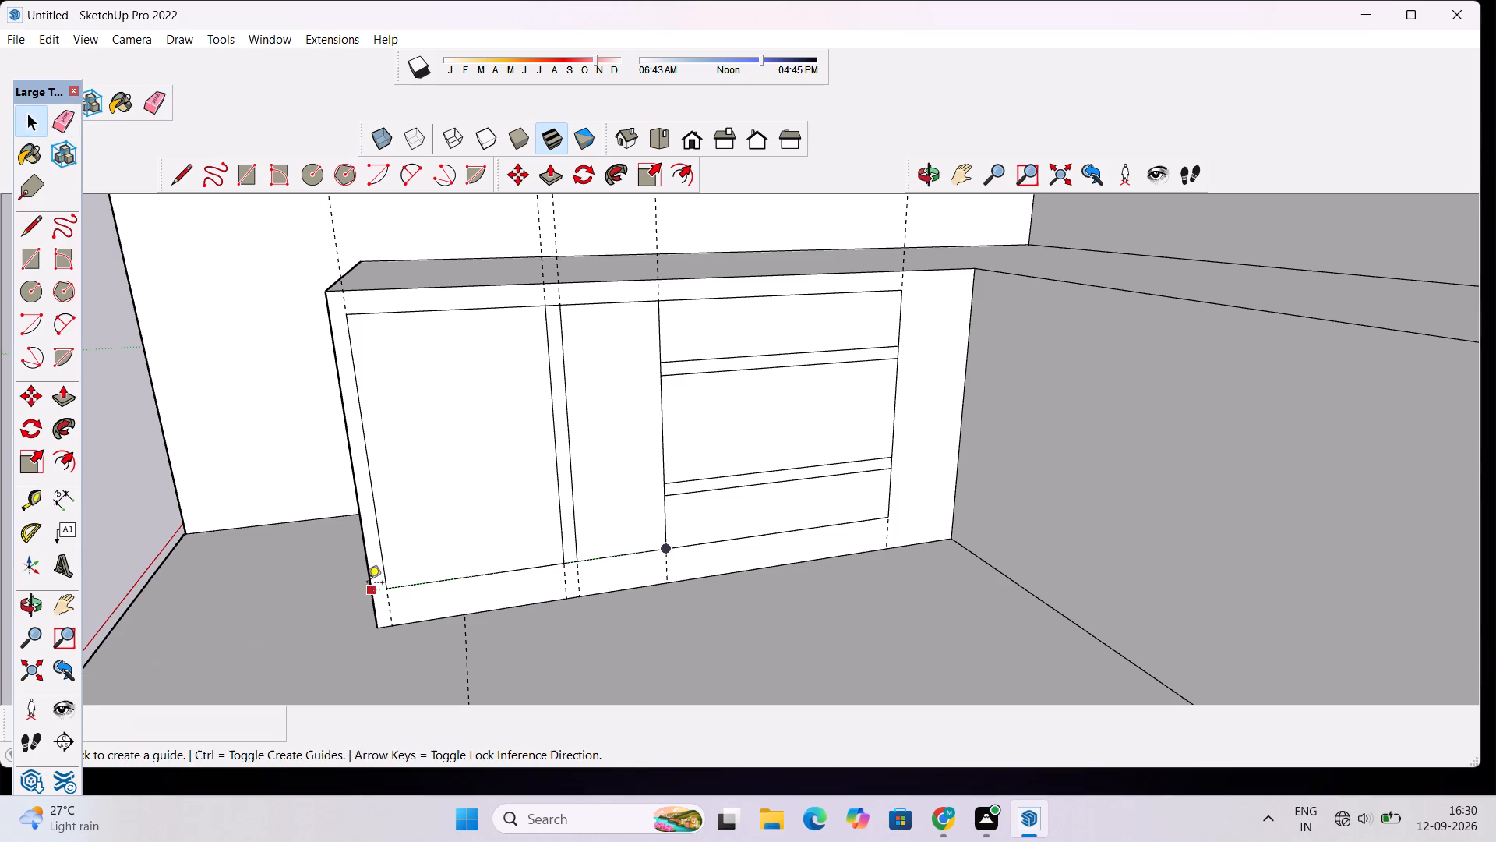
left_click(450, 310)
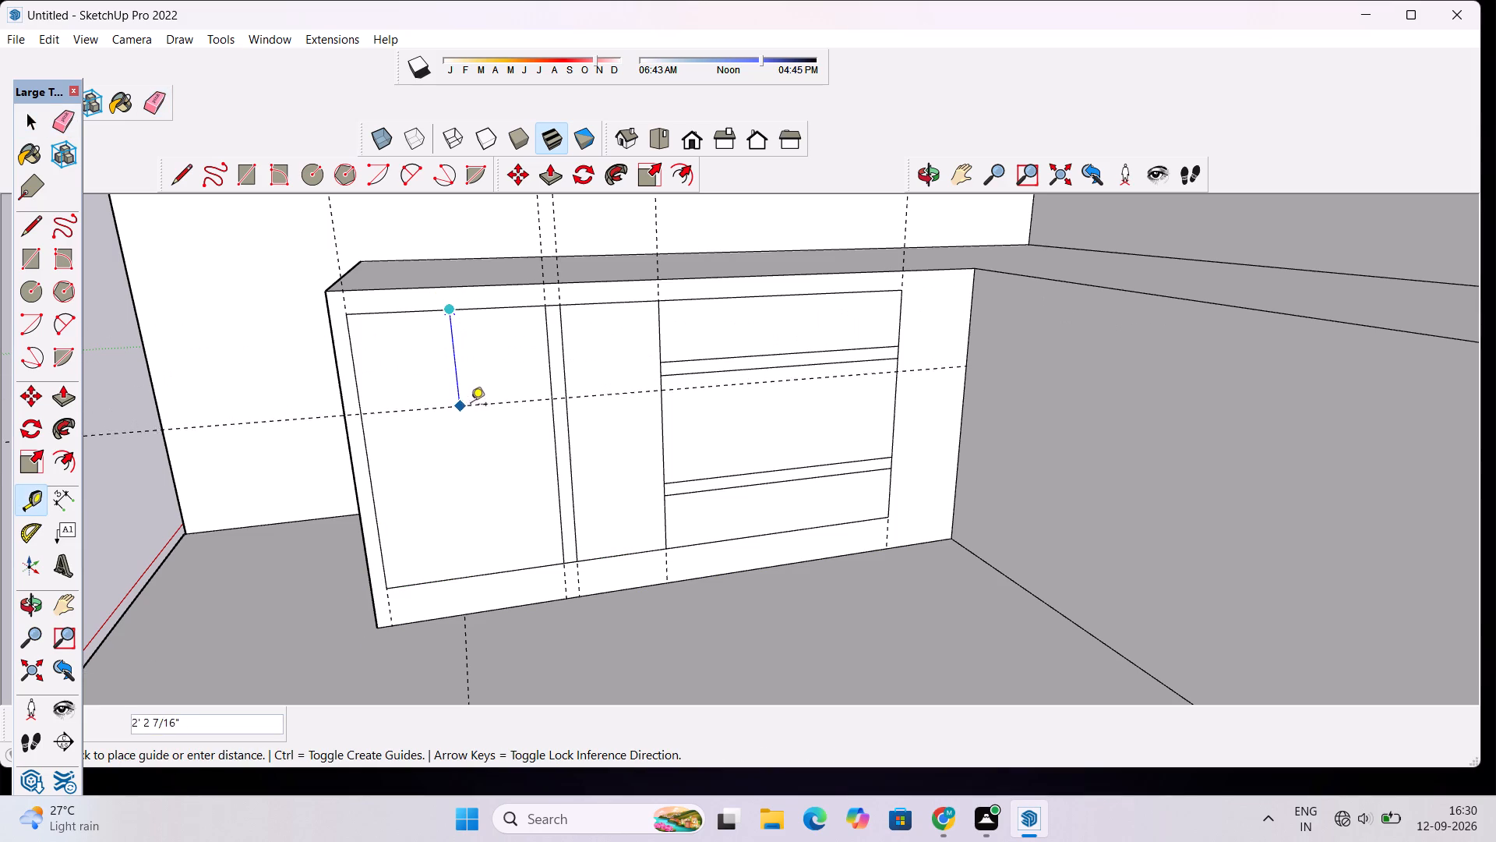
left_click(369, 461)
left_click(393, 458)
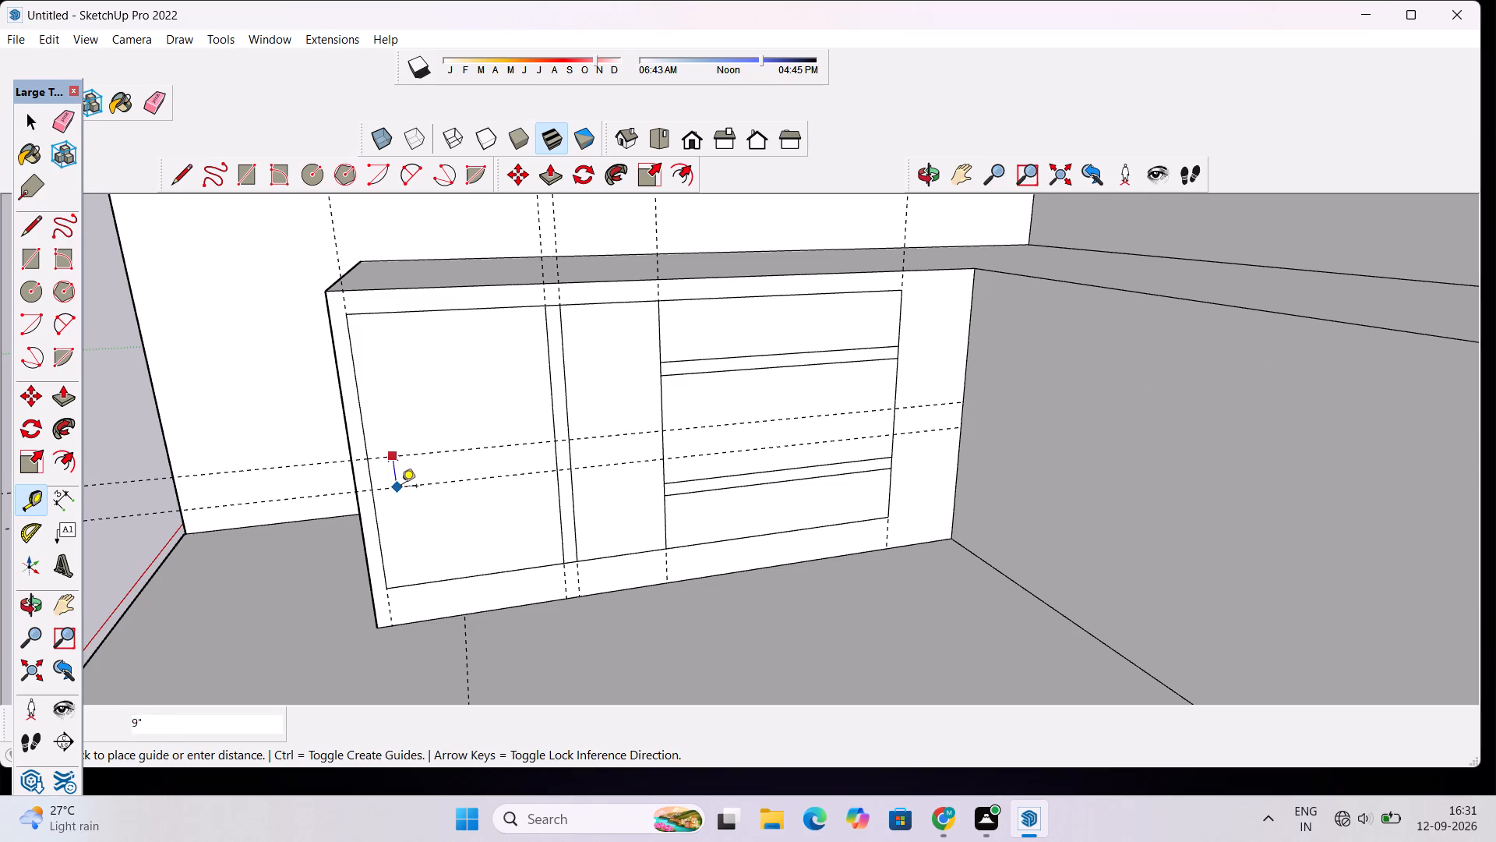
type("4\"")
key("Return")
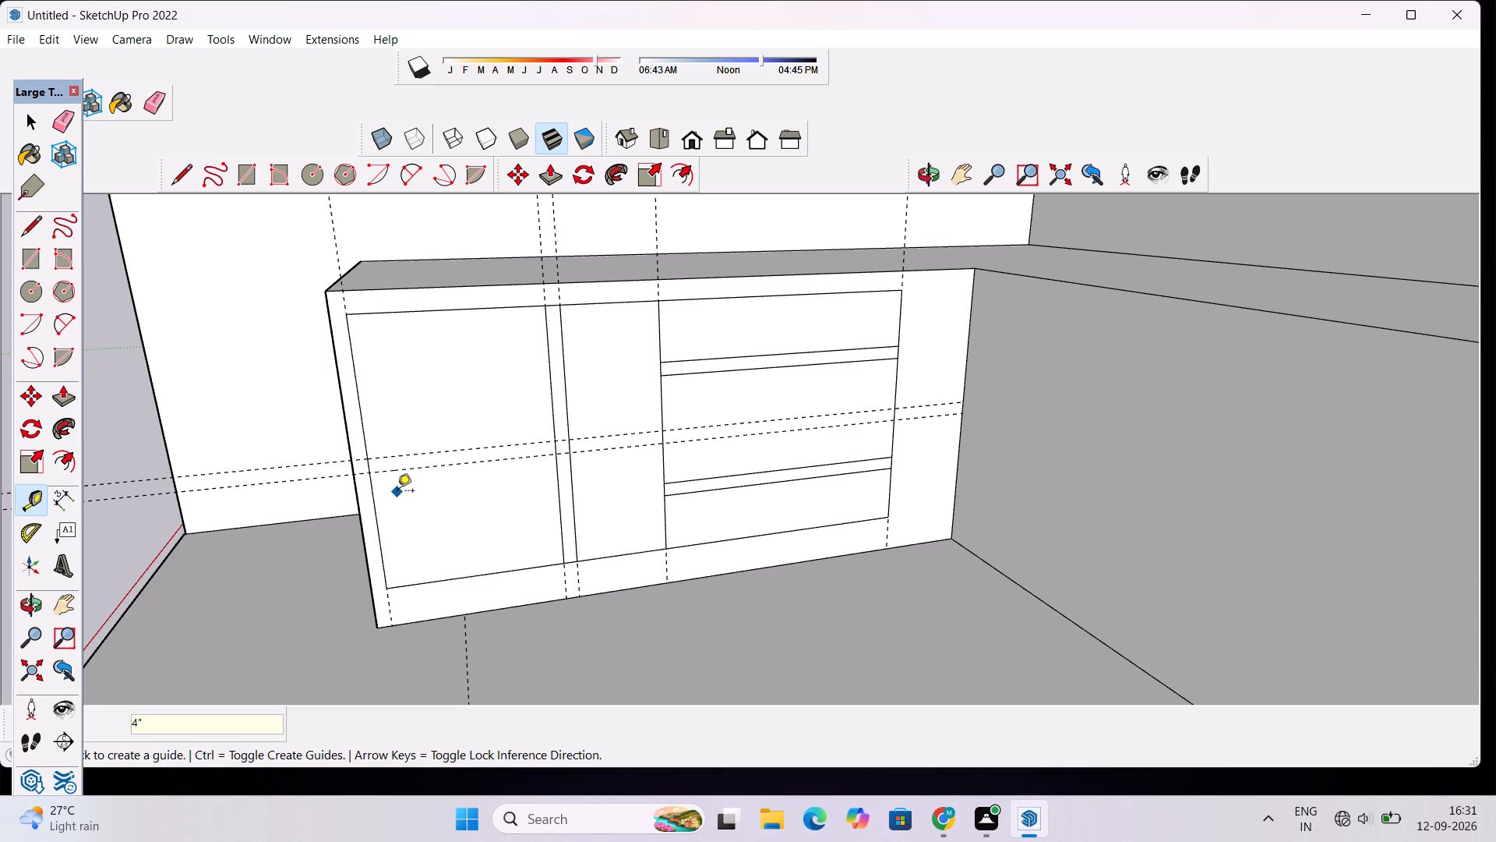
key("space")
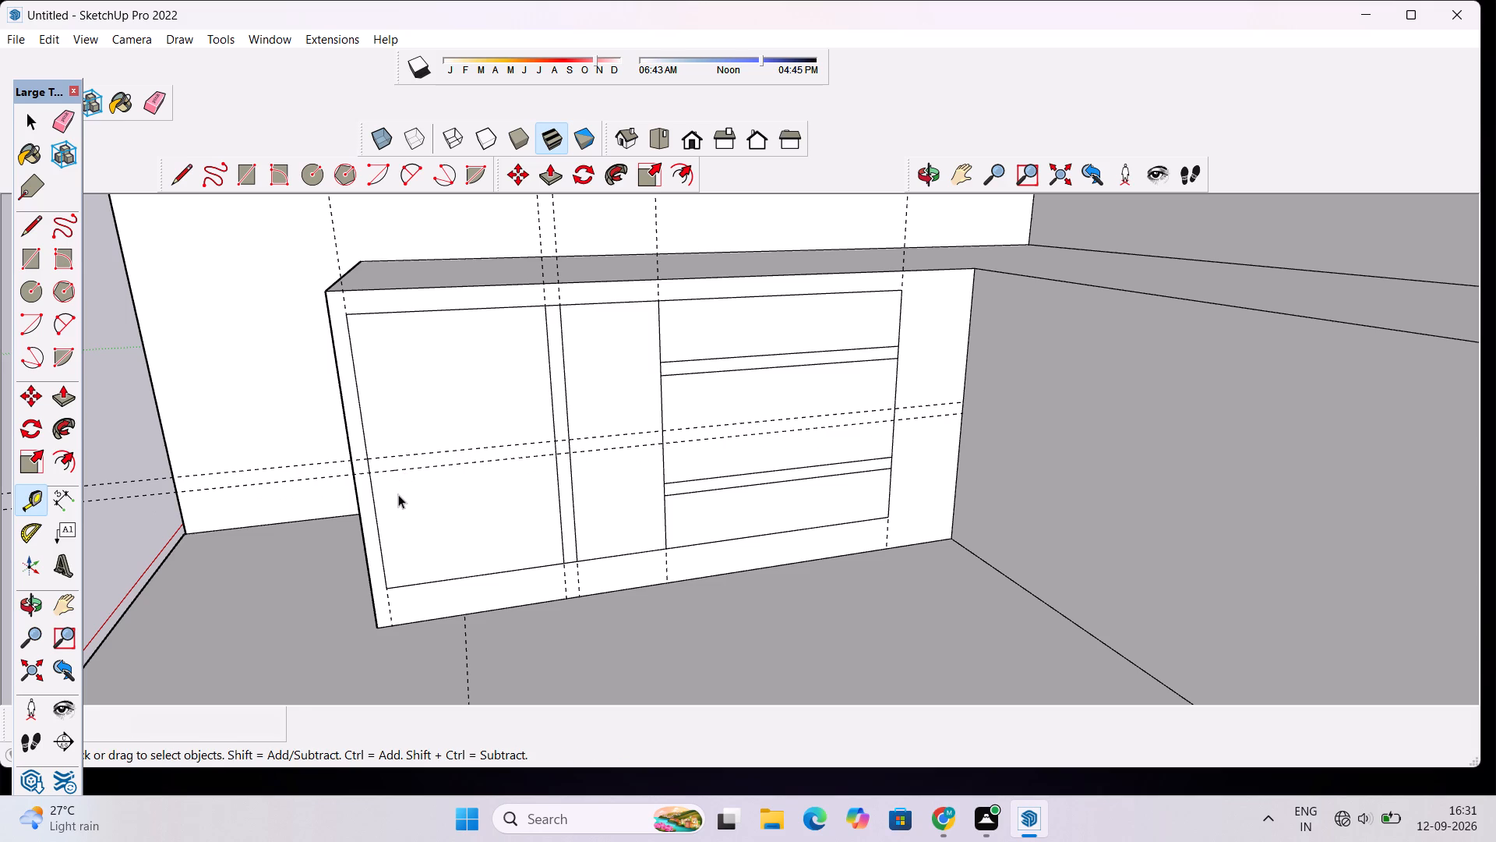
Draw a 4" by 4' 2" rectangle between the two horizontal guides, across the panel's outer section up to the first vertical divider line.
scroll(406, 473, "up", 4)
key("r")
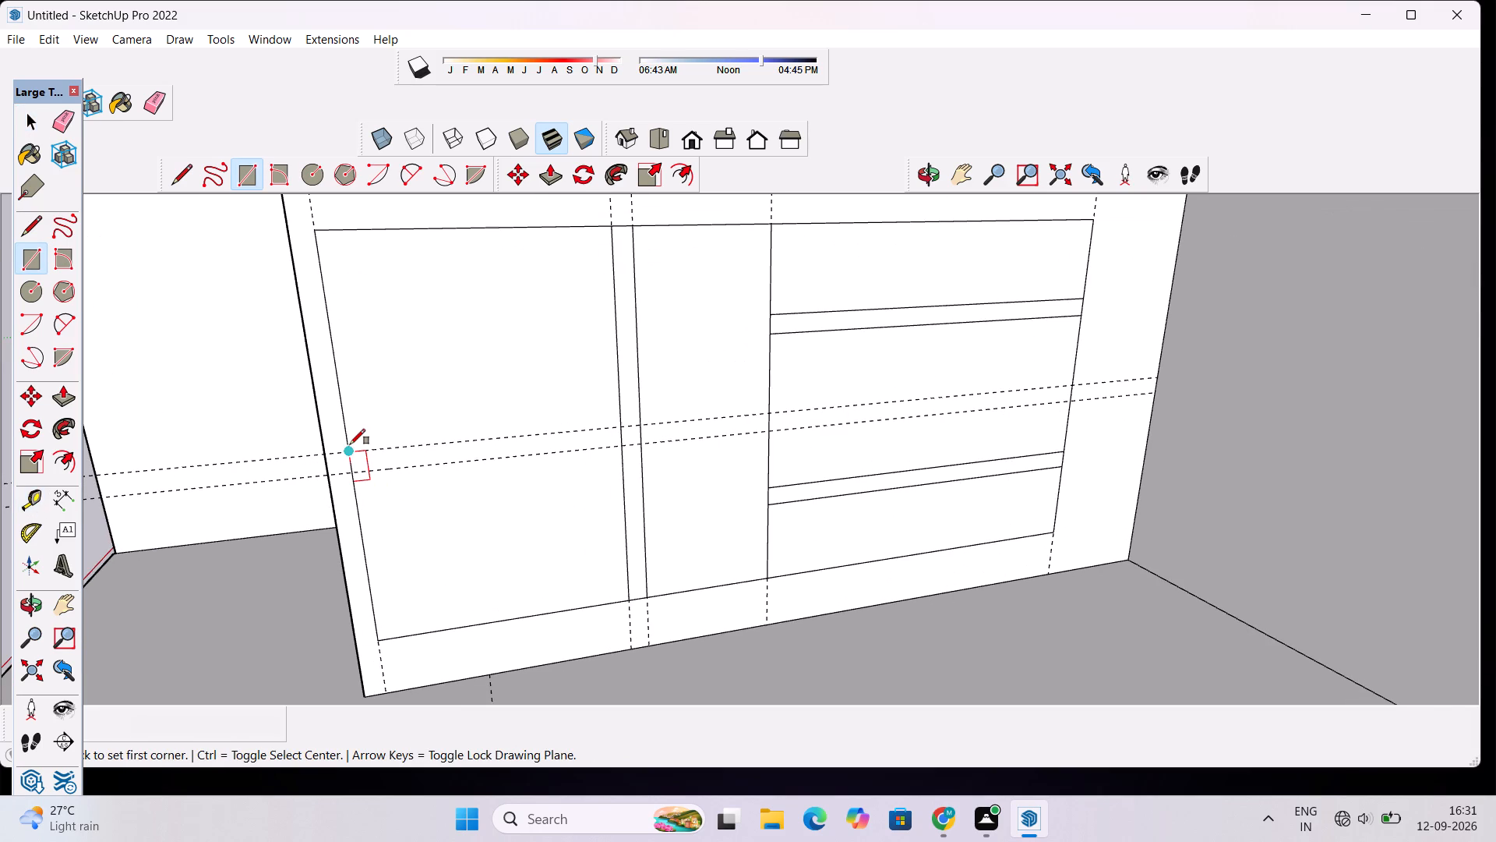
left_click(350, 450)
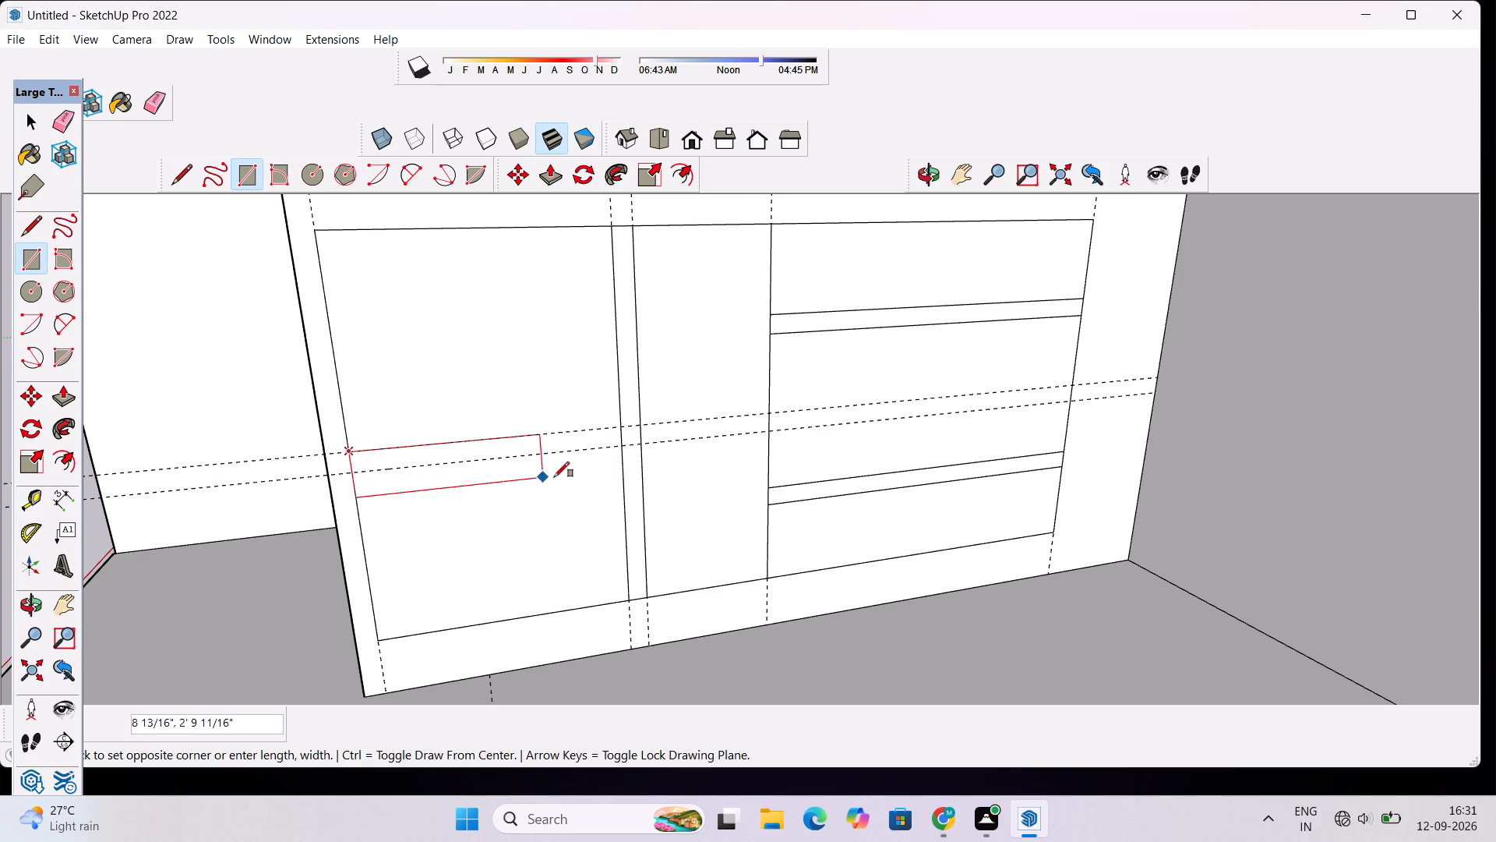
left_click(619, 448)
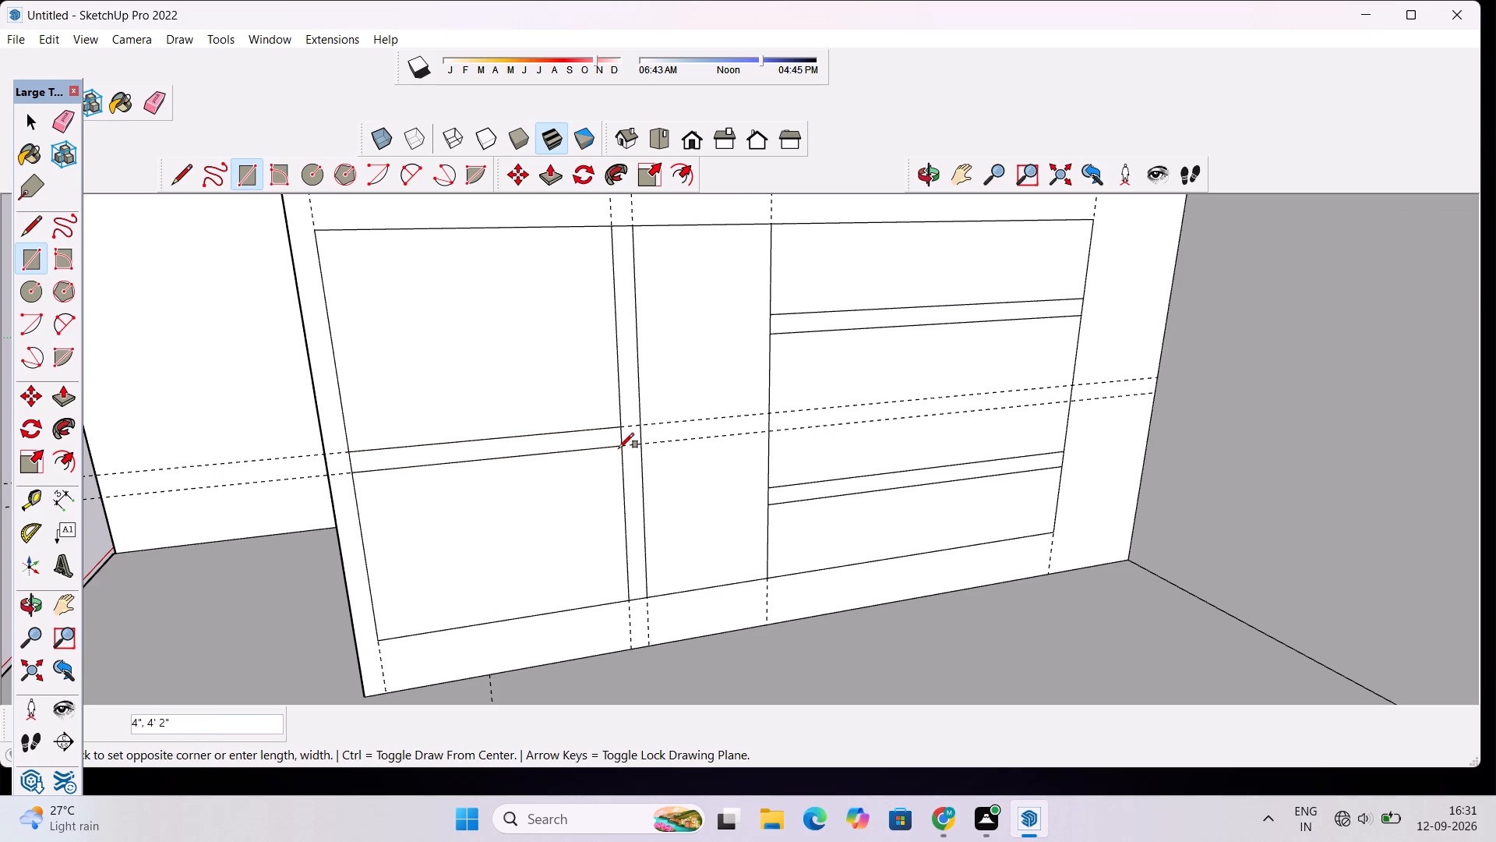
key("space")
Erase all remaining guides: the horizontal pair, the vertical guides through the panel, and those on the floor and outside the slab.
key("e")
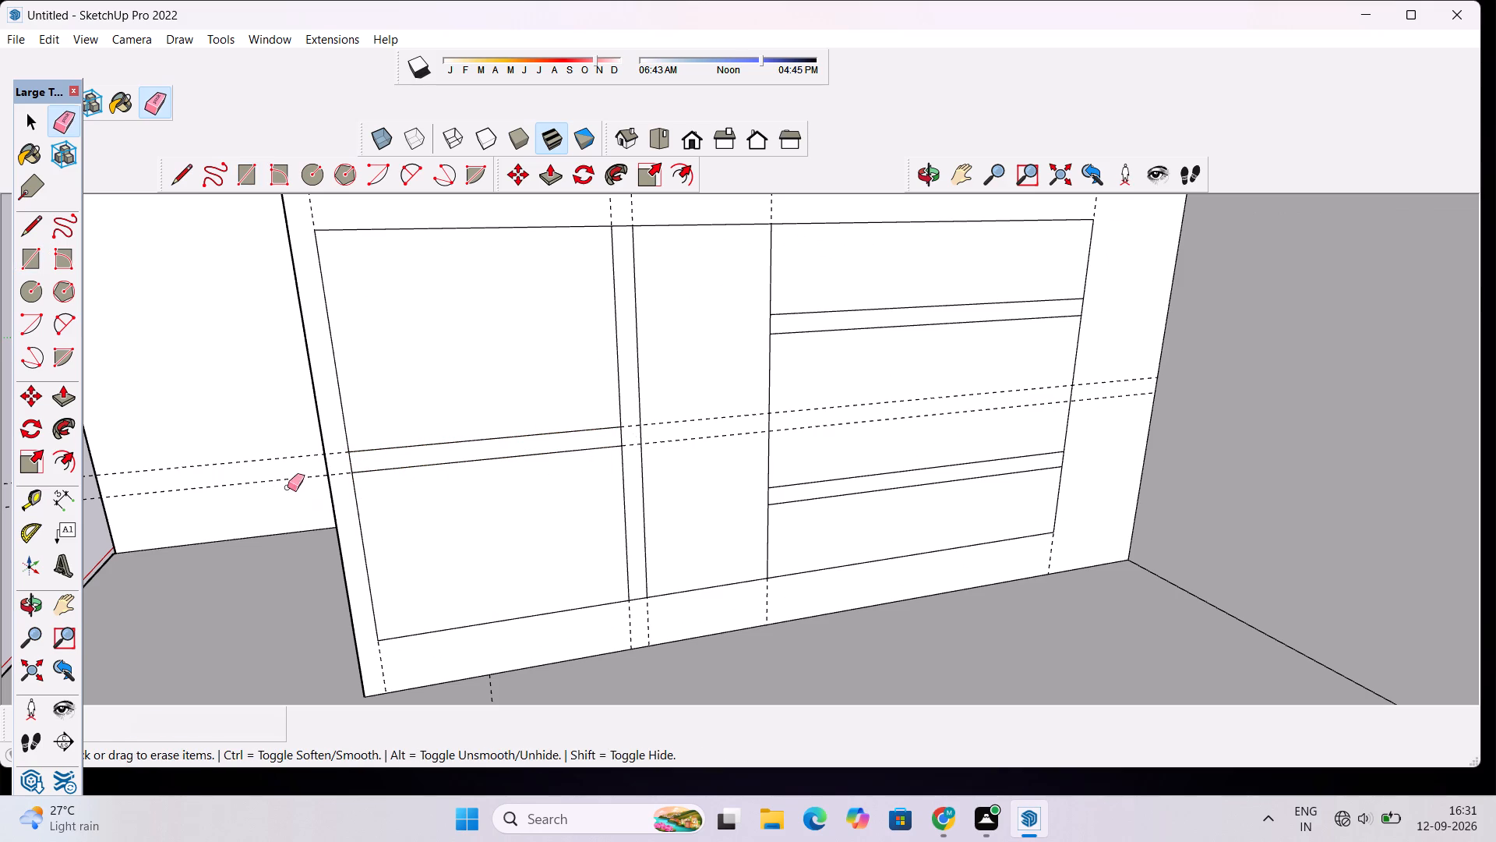
left_click_drag(270, 492, 264, 456)
scroll(264, 455, "down", 6)
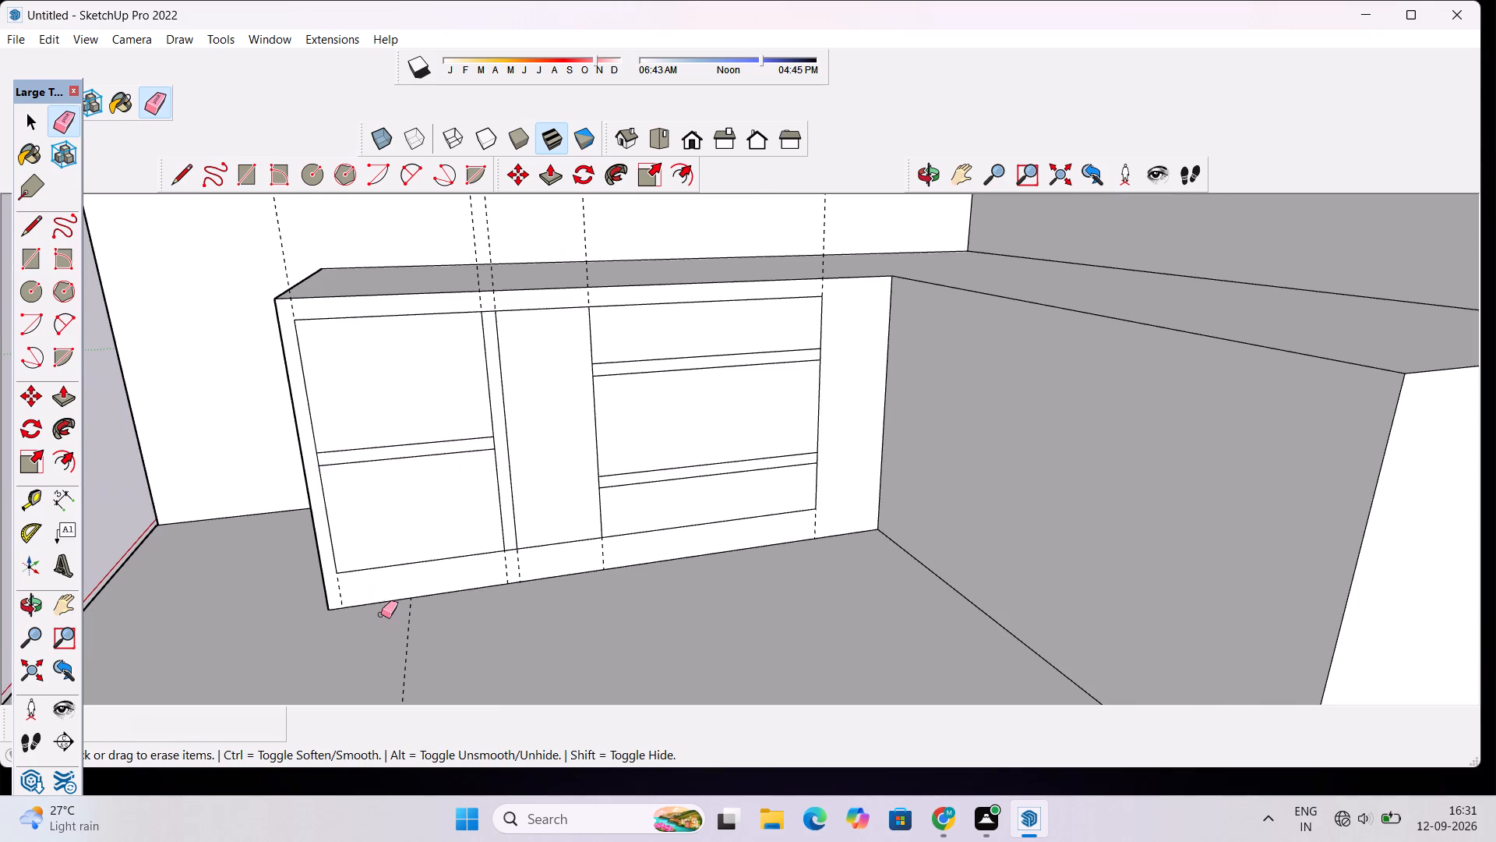
scroll(378, 593, "down", 3)
left_click(378, 601)
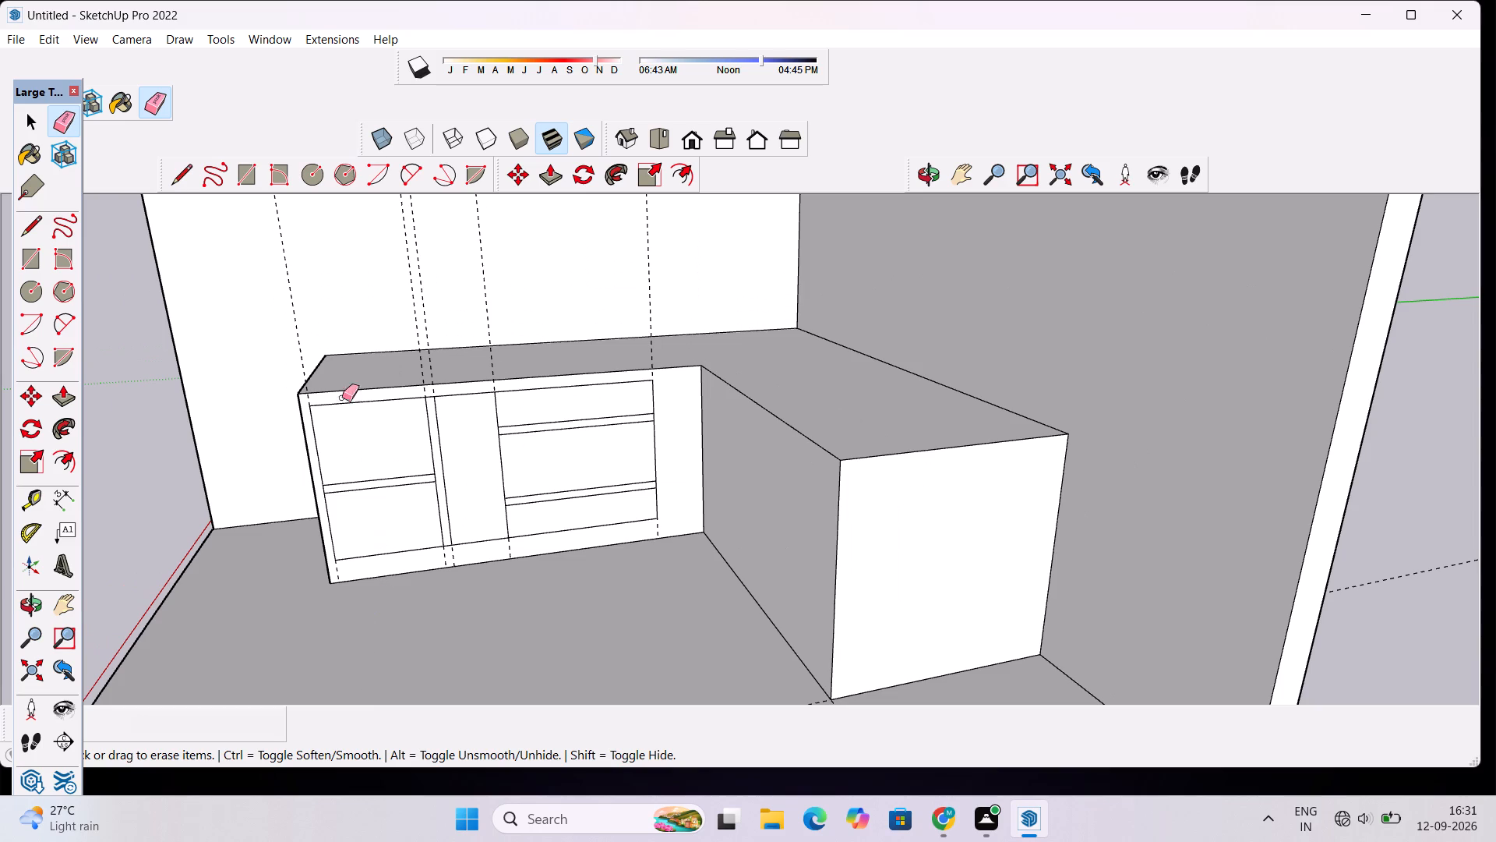
left_click(294, 322)
left_click_drag(510, 251, 402, 296)
left_click_drag(656, 259, 639, 267)
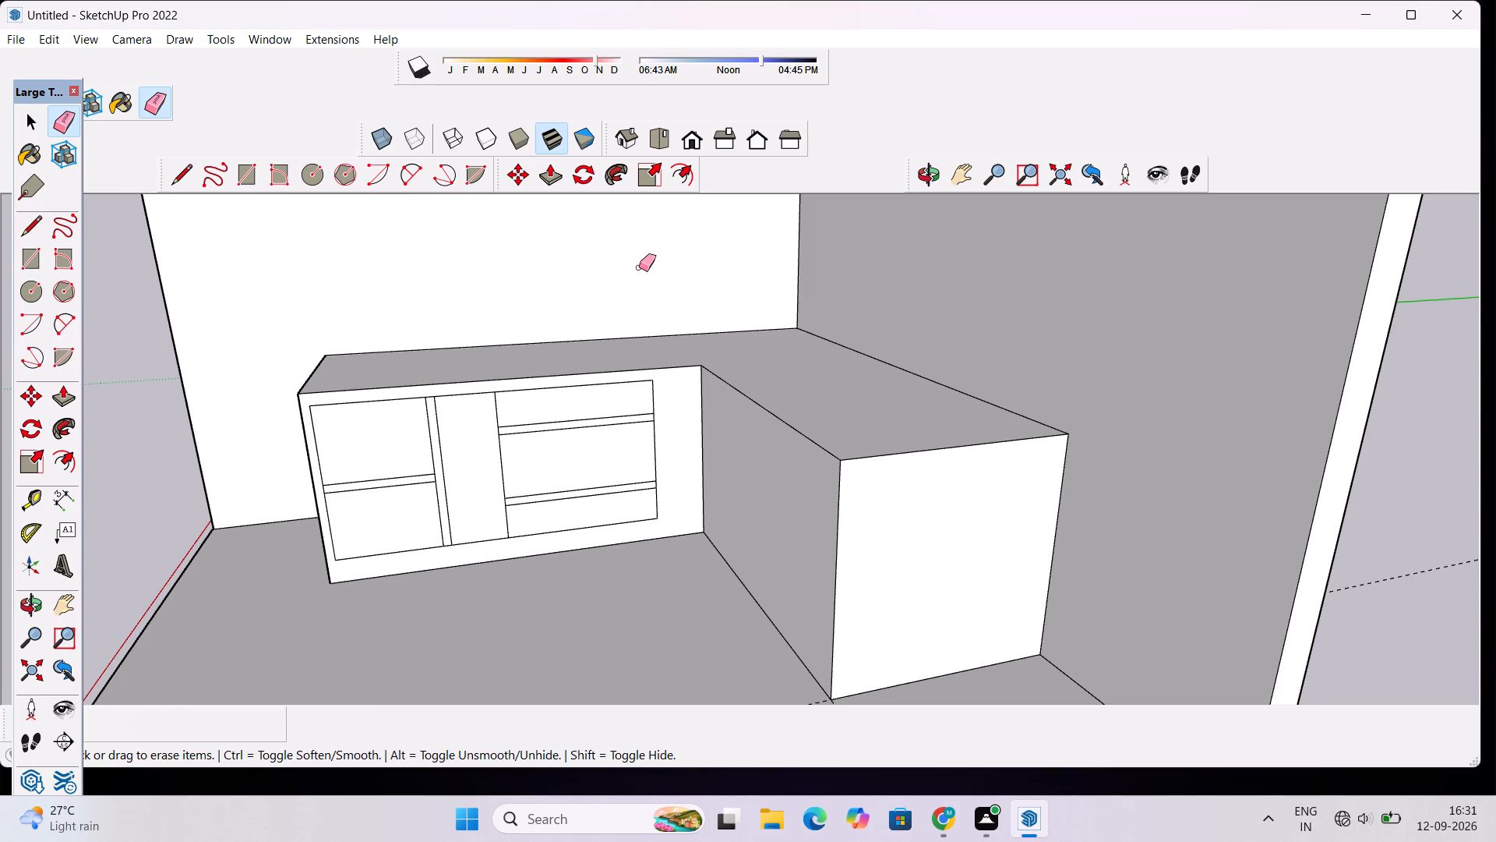
scroll(639, 267, "down", 9)
left_click_drag(809, 474, 784, 510)
left_click_drag(862, 378, 866, 398)
Draw a line about 2' 2 1/2" long from the panel's lower corner to the block's inside corner edge.
scroll(490, 426, "up", 4)
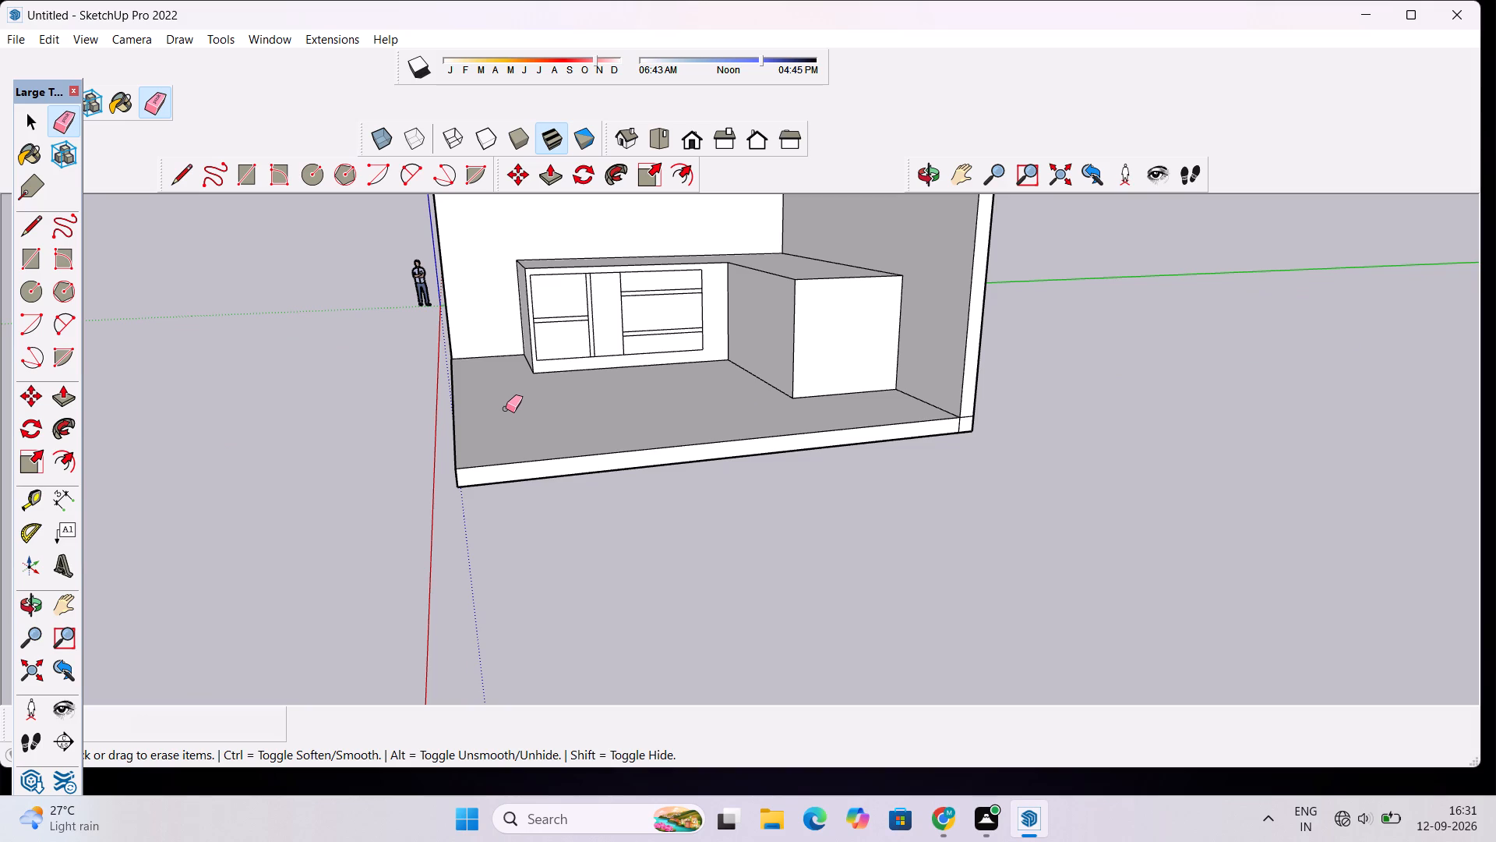
scroll(456, 378, "up", 5)
scroll(448, 366, "down", 6)
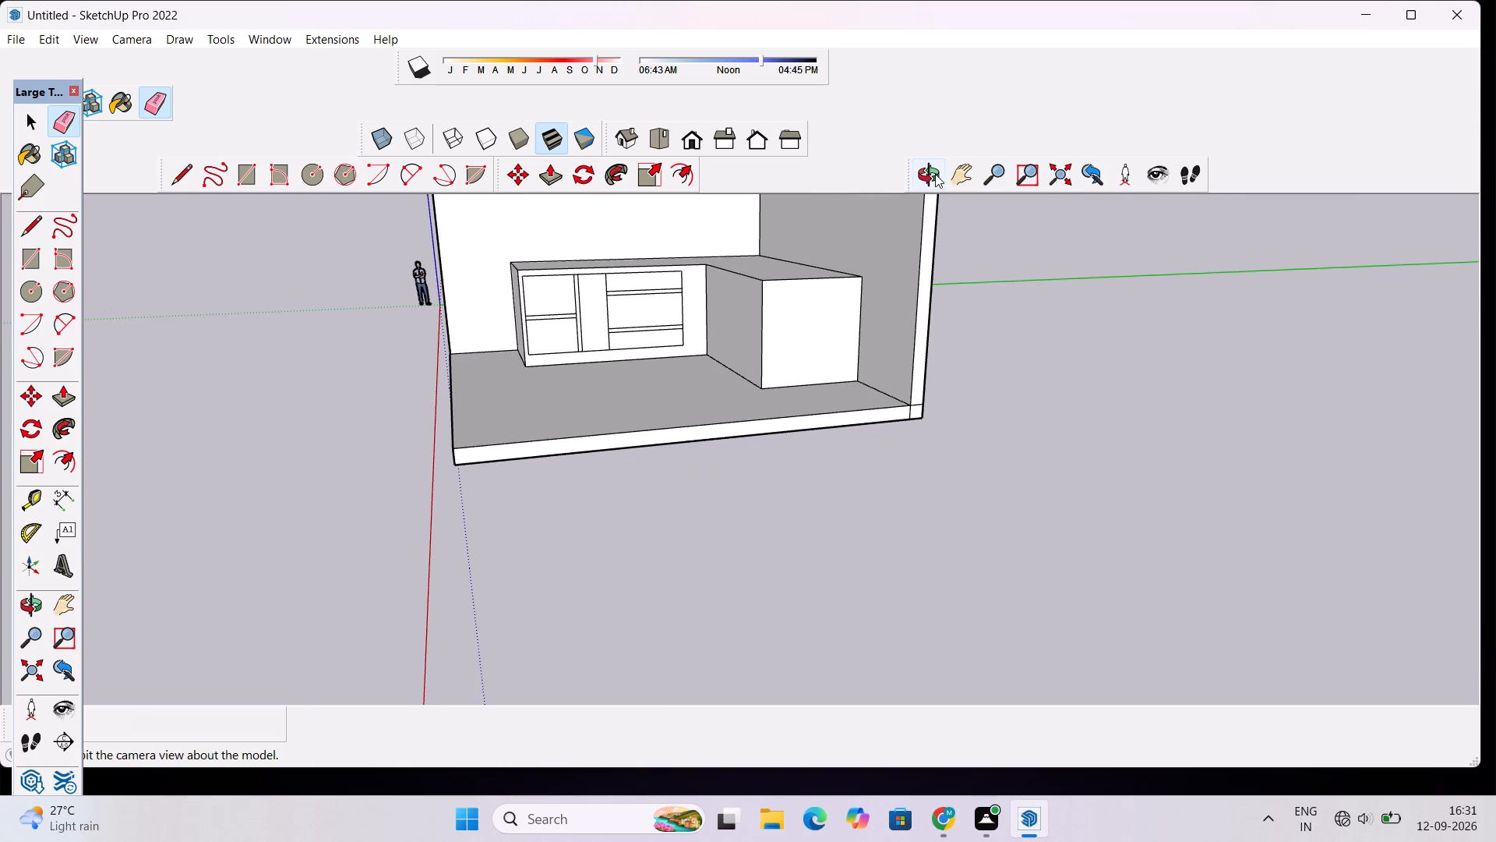
left_click(935, 174)
left_click_drag(571, 378, 644, 381)
scroll(674, 246, "up", 4)
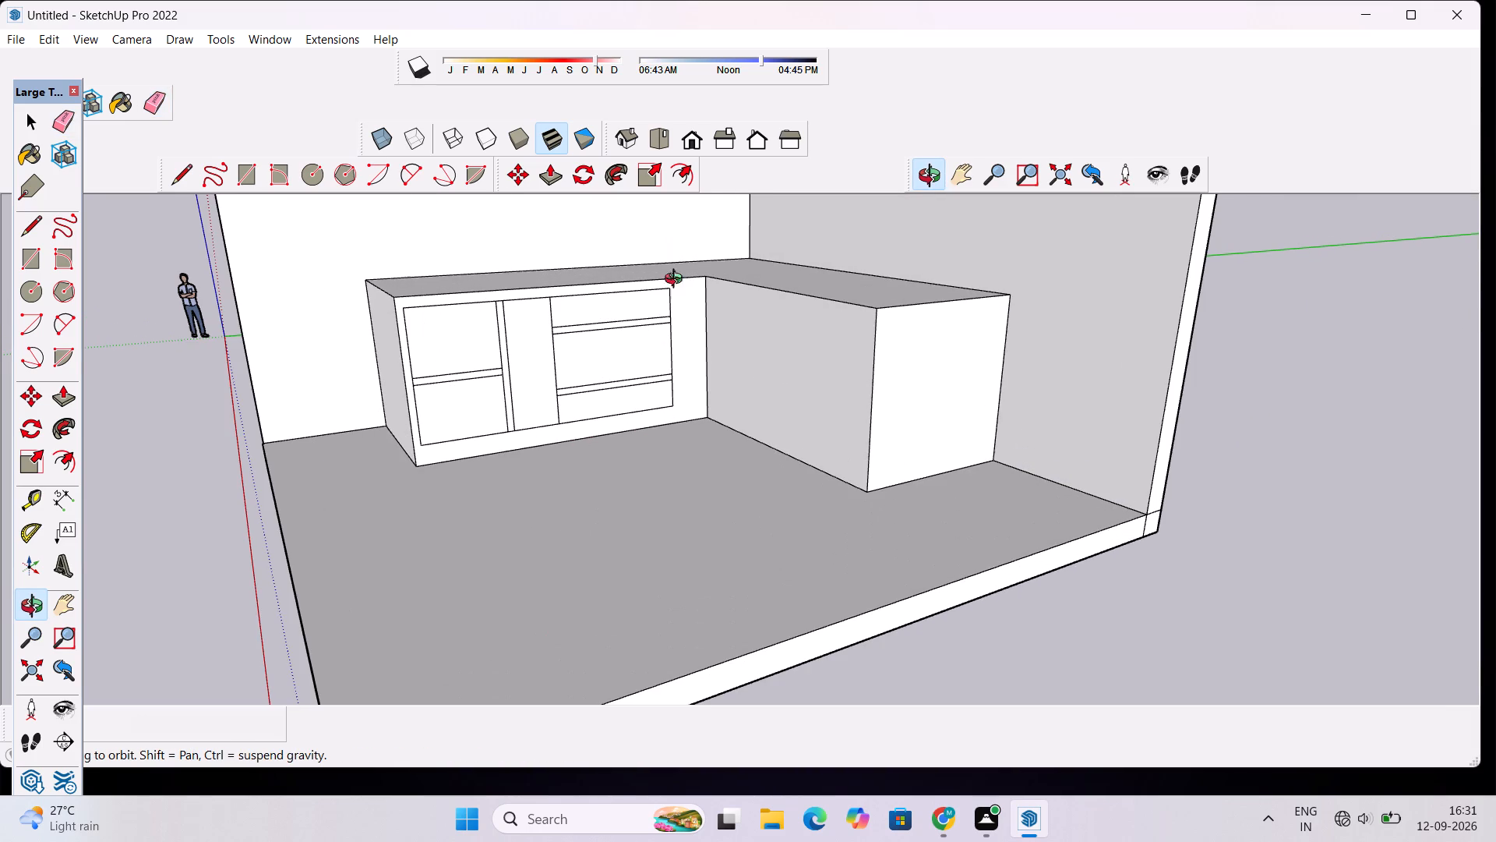
scroll(663, 359, "up", 1)
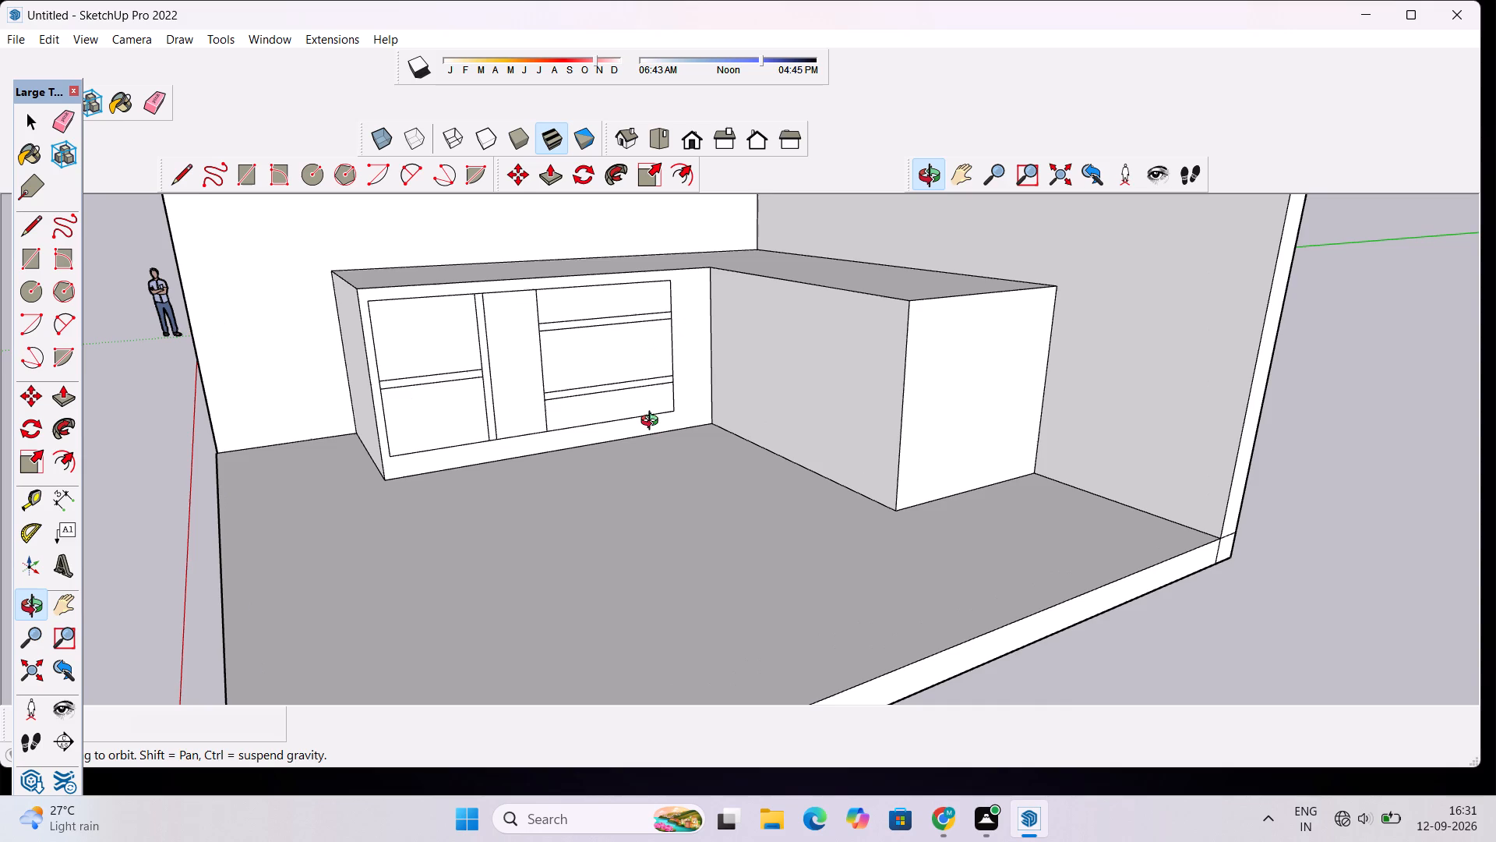
scroll(659, 419, "up", 1)
key("l")
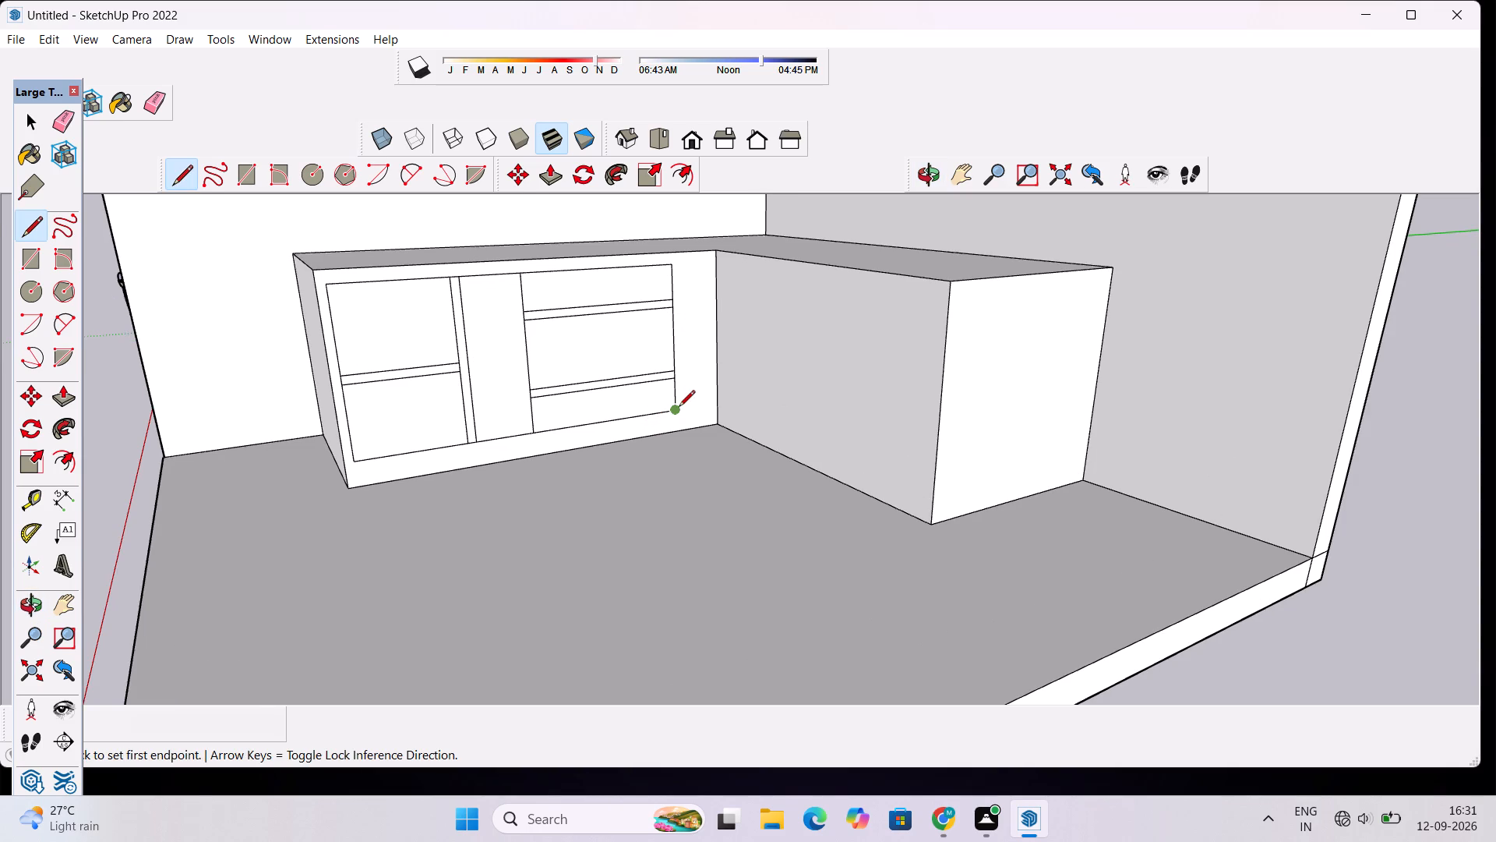
left_click(678, 412)
scroll(705, 405, "up", 5)
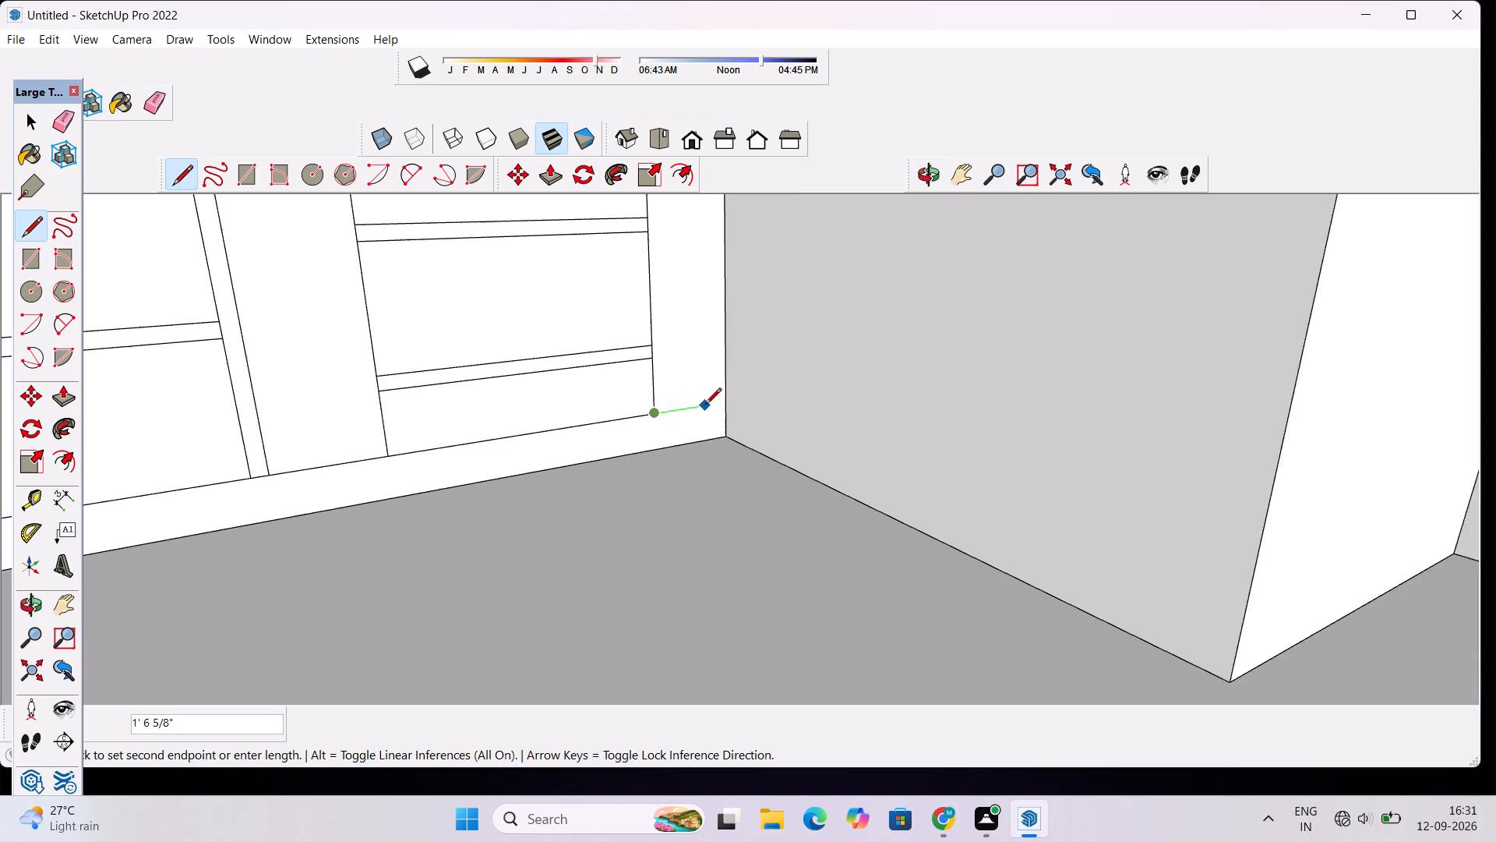
scroll(705, 405, "up", 3)
left_click(735, 399)
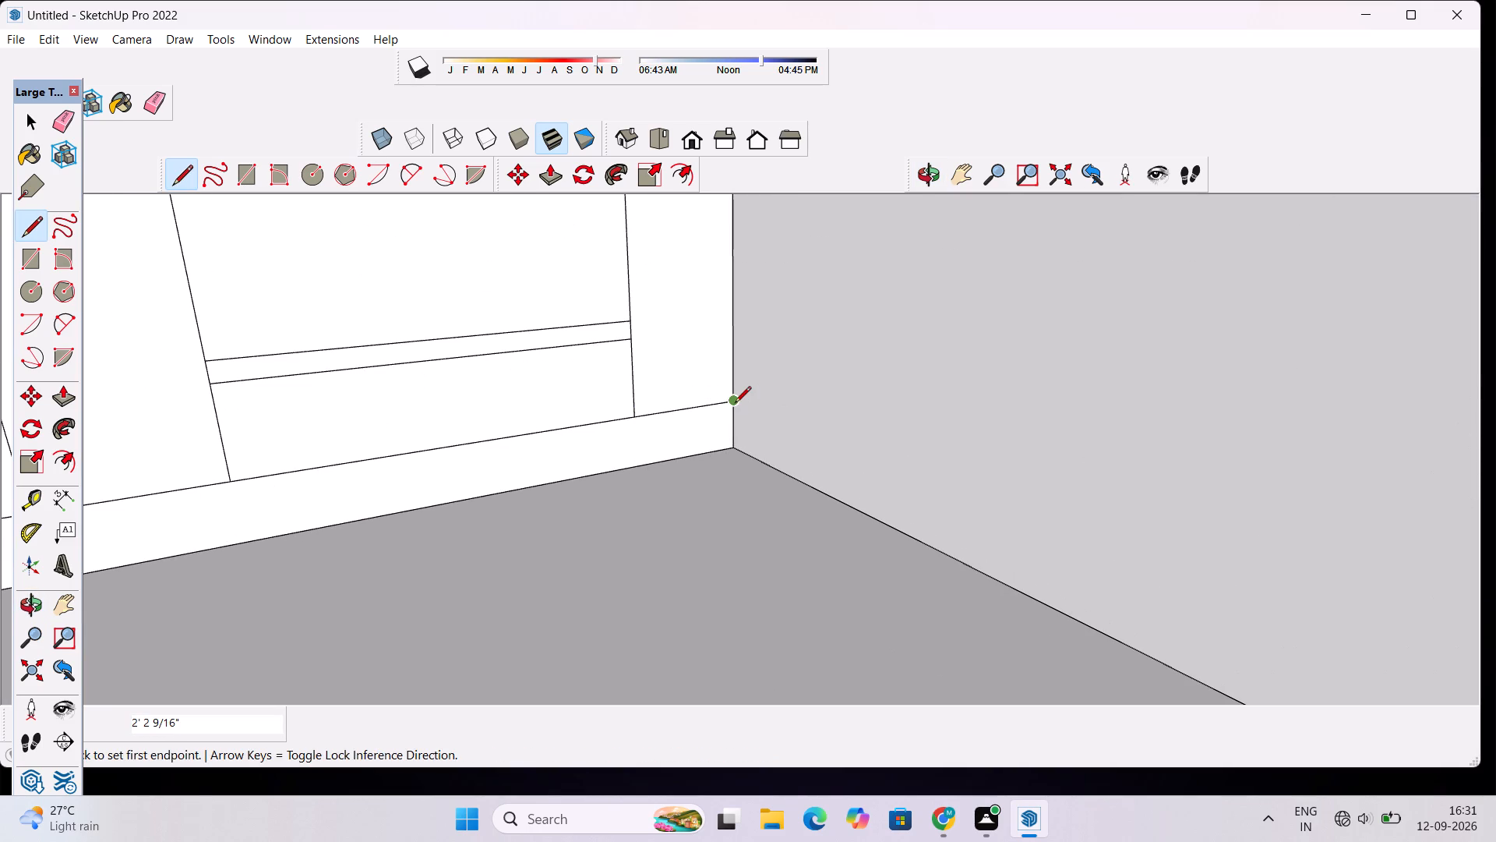
Continue the base line 14' along the inner face of the block's other wing, from the inside corner to its end edge.
left_click(735, 404)
scroll(763, 415, "down", 9)
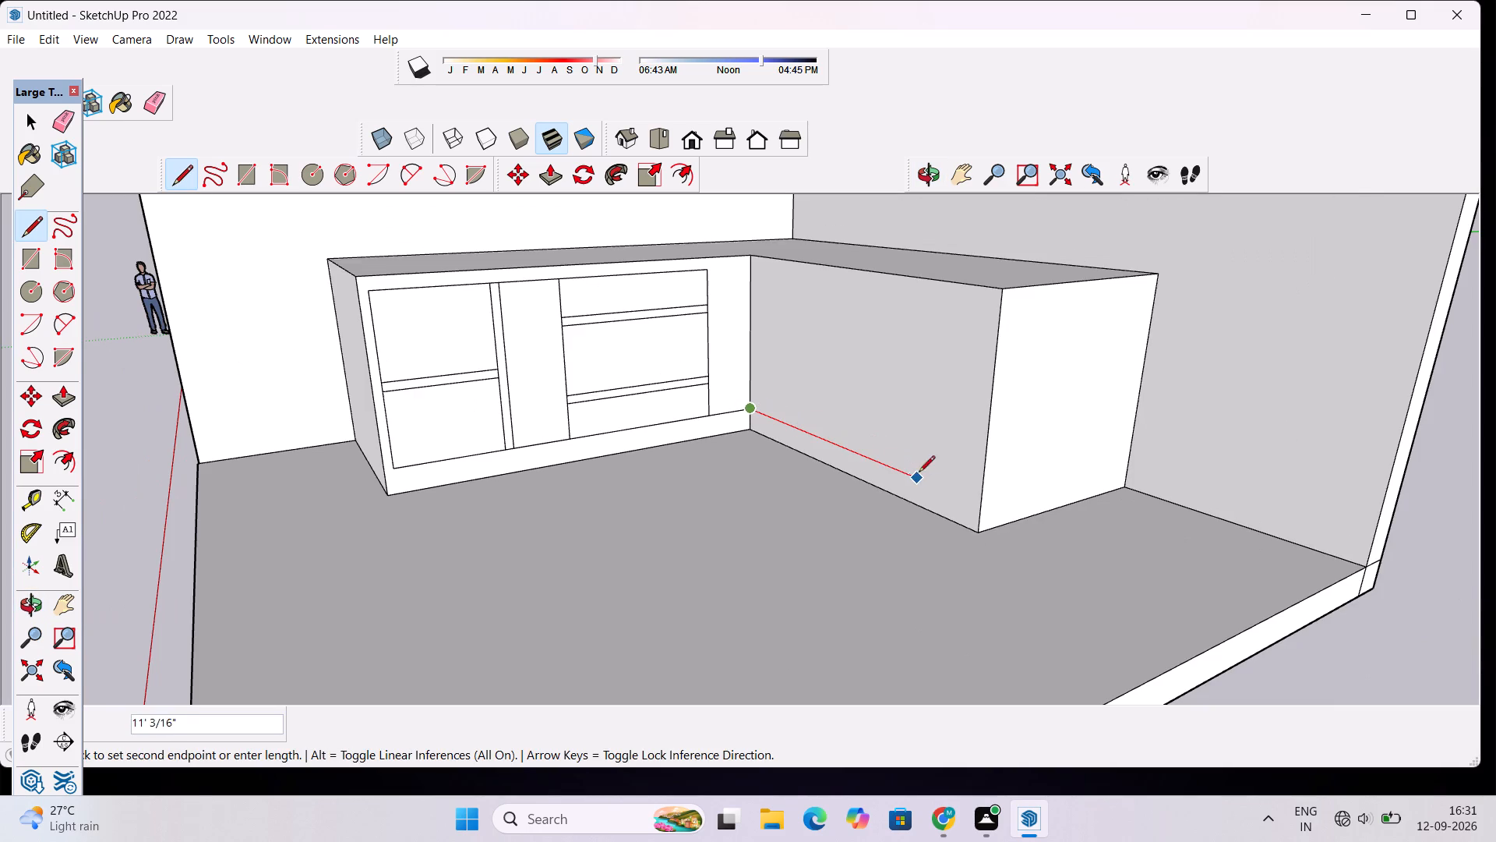
left_click(980, 505)
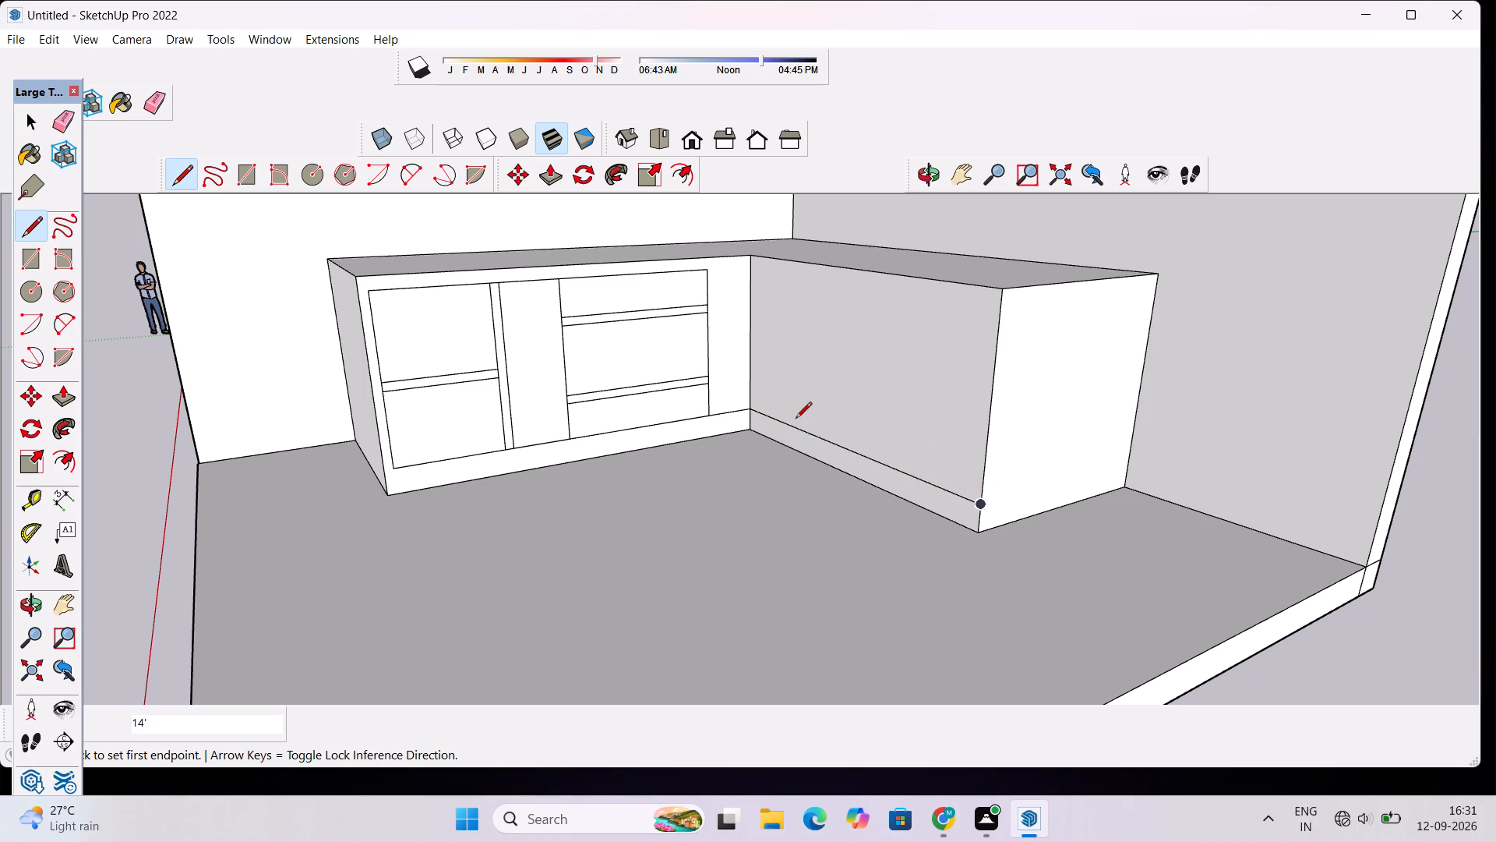
key("space")
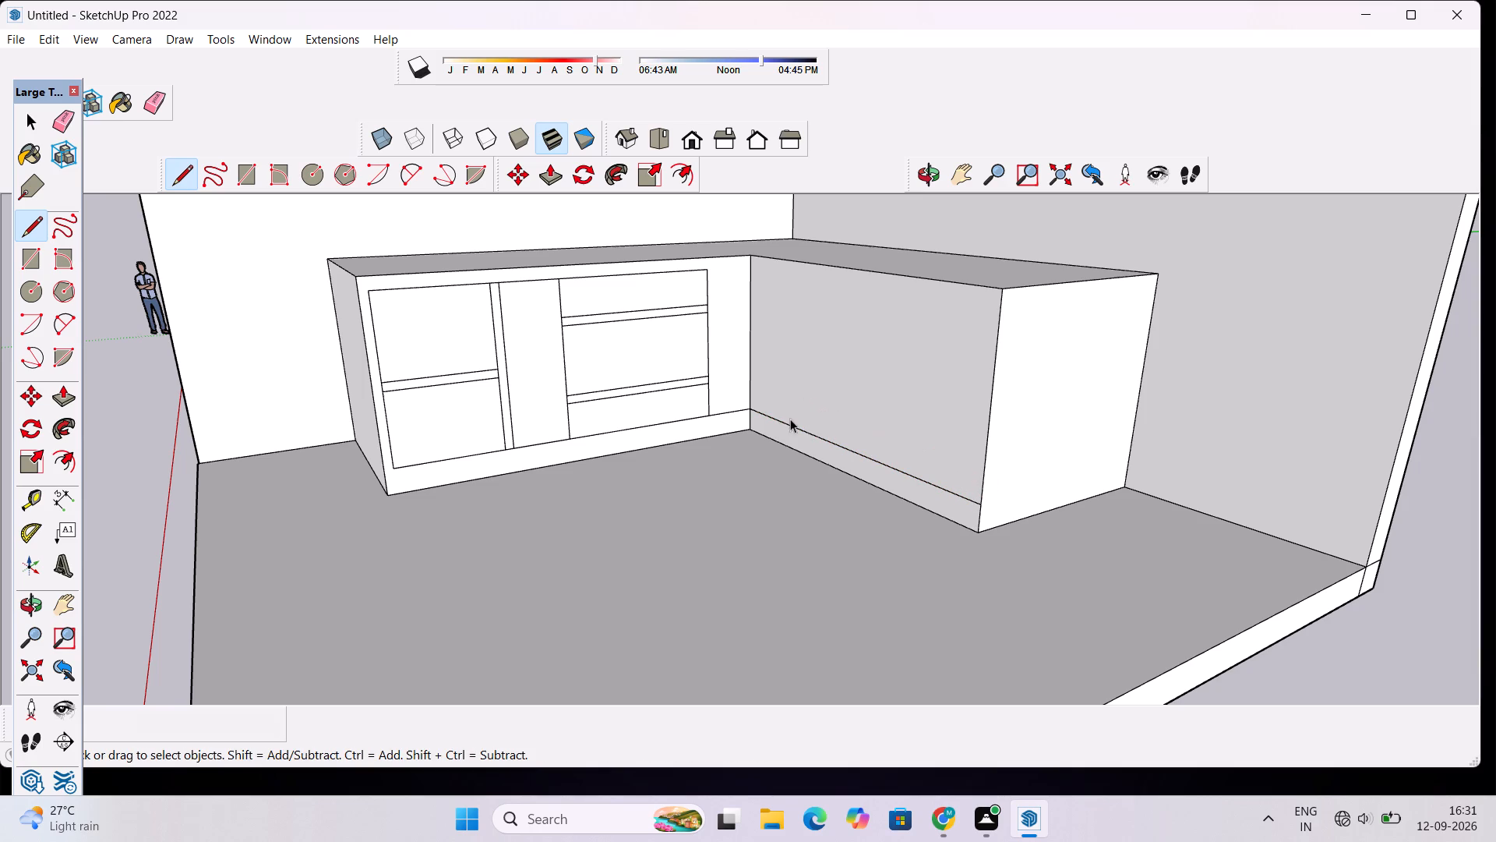
Examine the L-shaped block and the surrounding walls from several angles and distances.
left_click(920, 172)
left_click_drag(755, 372, 798, 349)
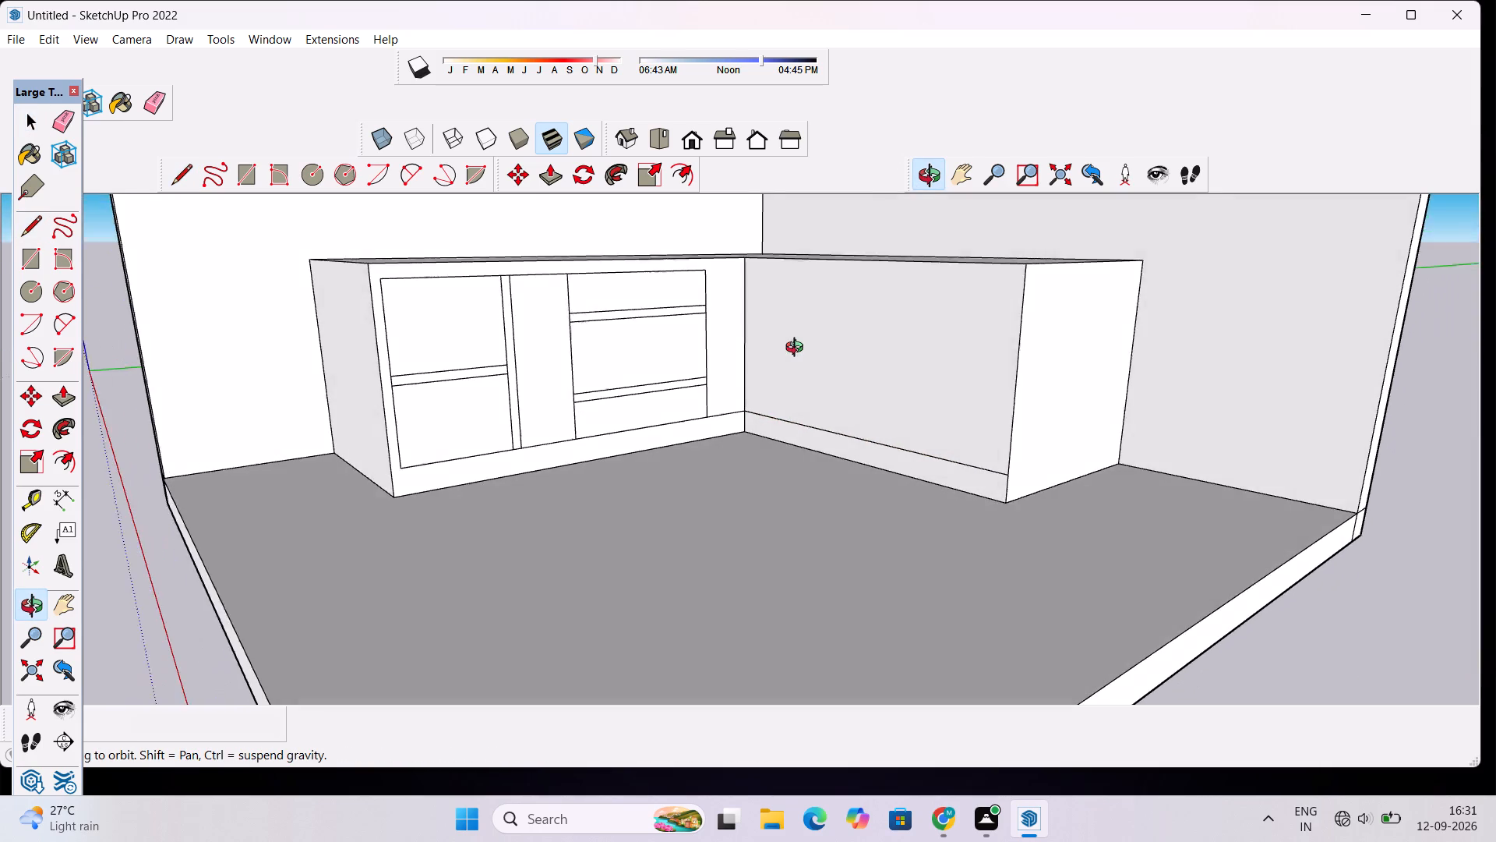
left_click_drag(798, 349, 803, 341)
scroll(803, 341, "down", 1)
left_click_drag(737, 340, 754, 430, "shift")
scroll(749, 384, "down", 6, "shift")
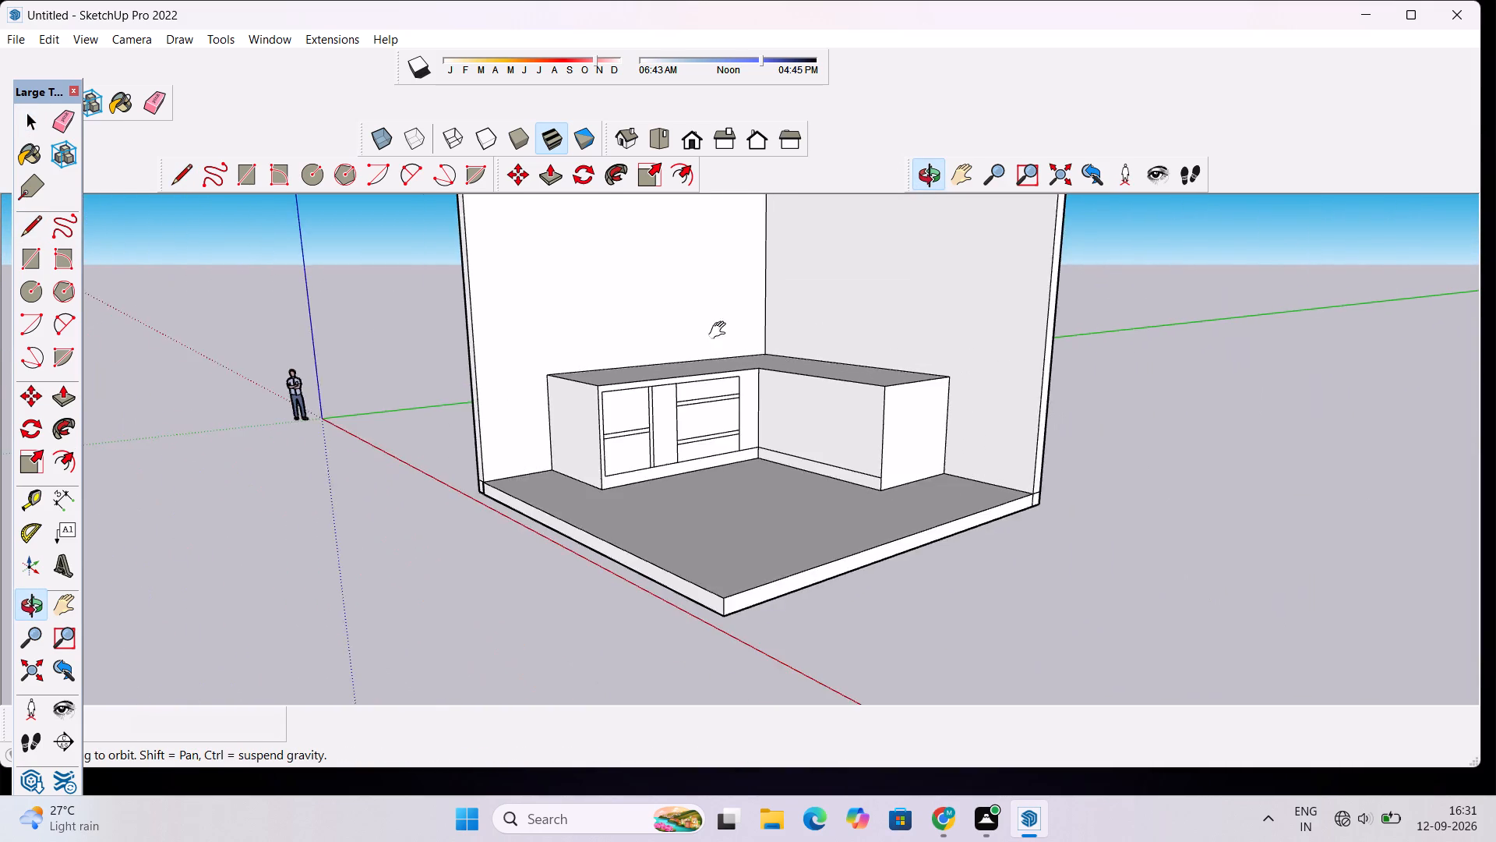
left_click_drag(721, 330, 667, 477, "shift")
left_click_drag(703, 536, 697, 490, "shift")
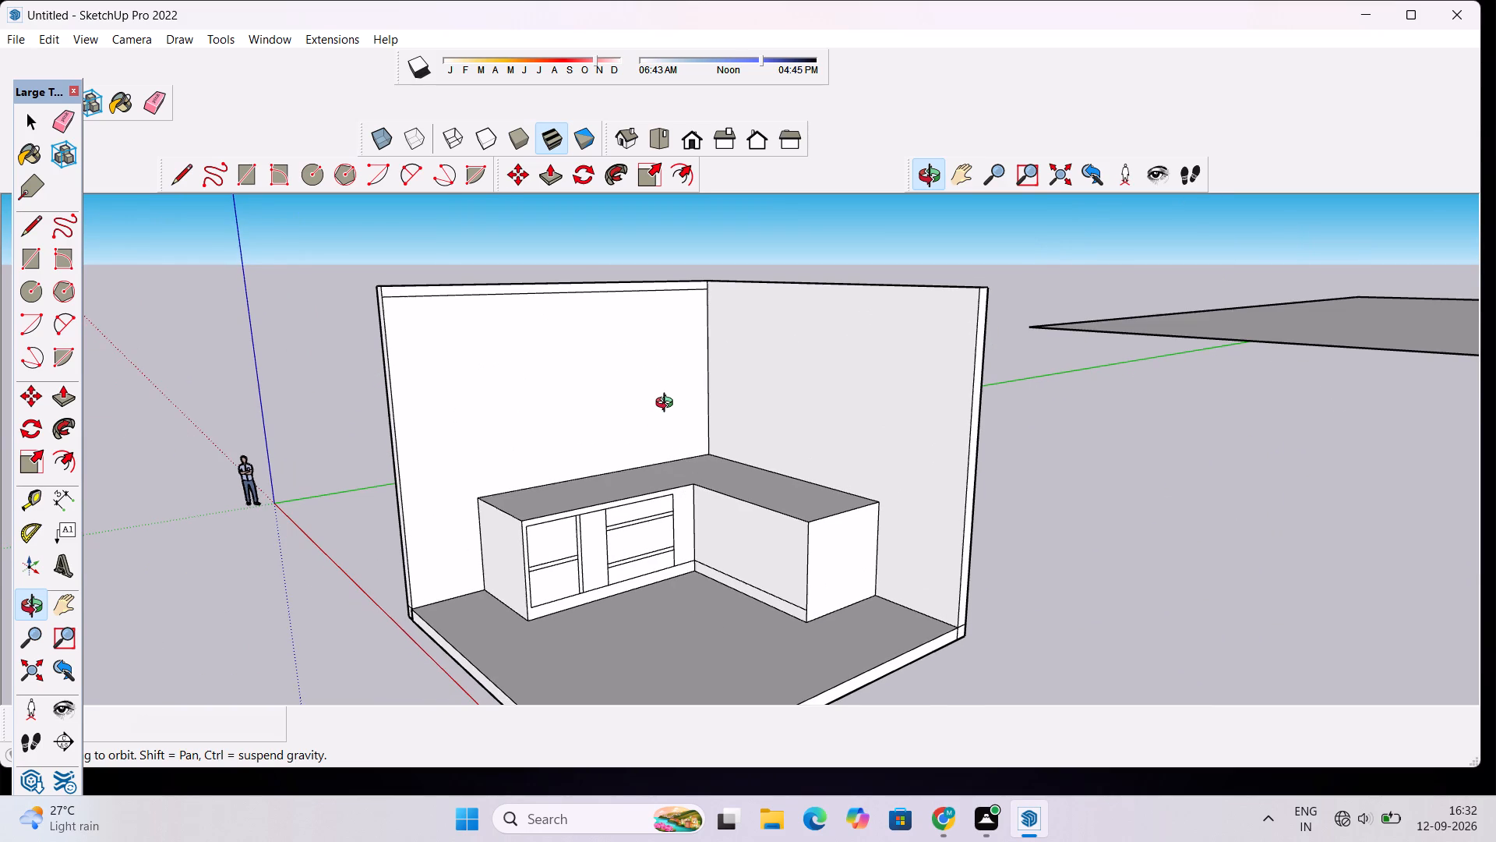
scroll(668, 405, "down", 6)
scroll(668, 439, "up", 3)
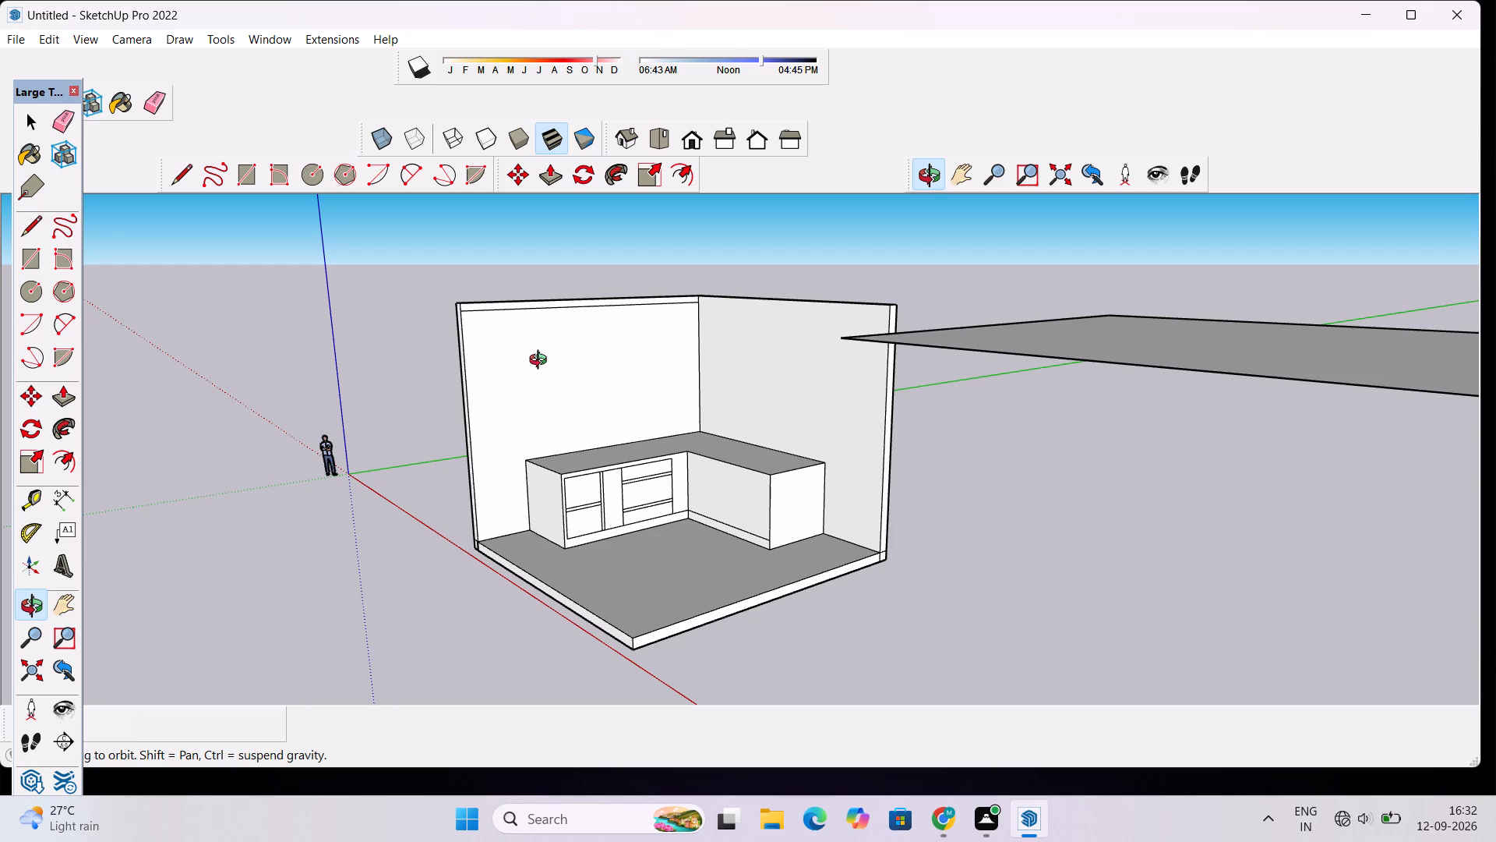
scroll(541, 362, "down", 5)
scroll(542, 367, "up", 6)
left_click_drag(566, 409, 614, 436)
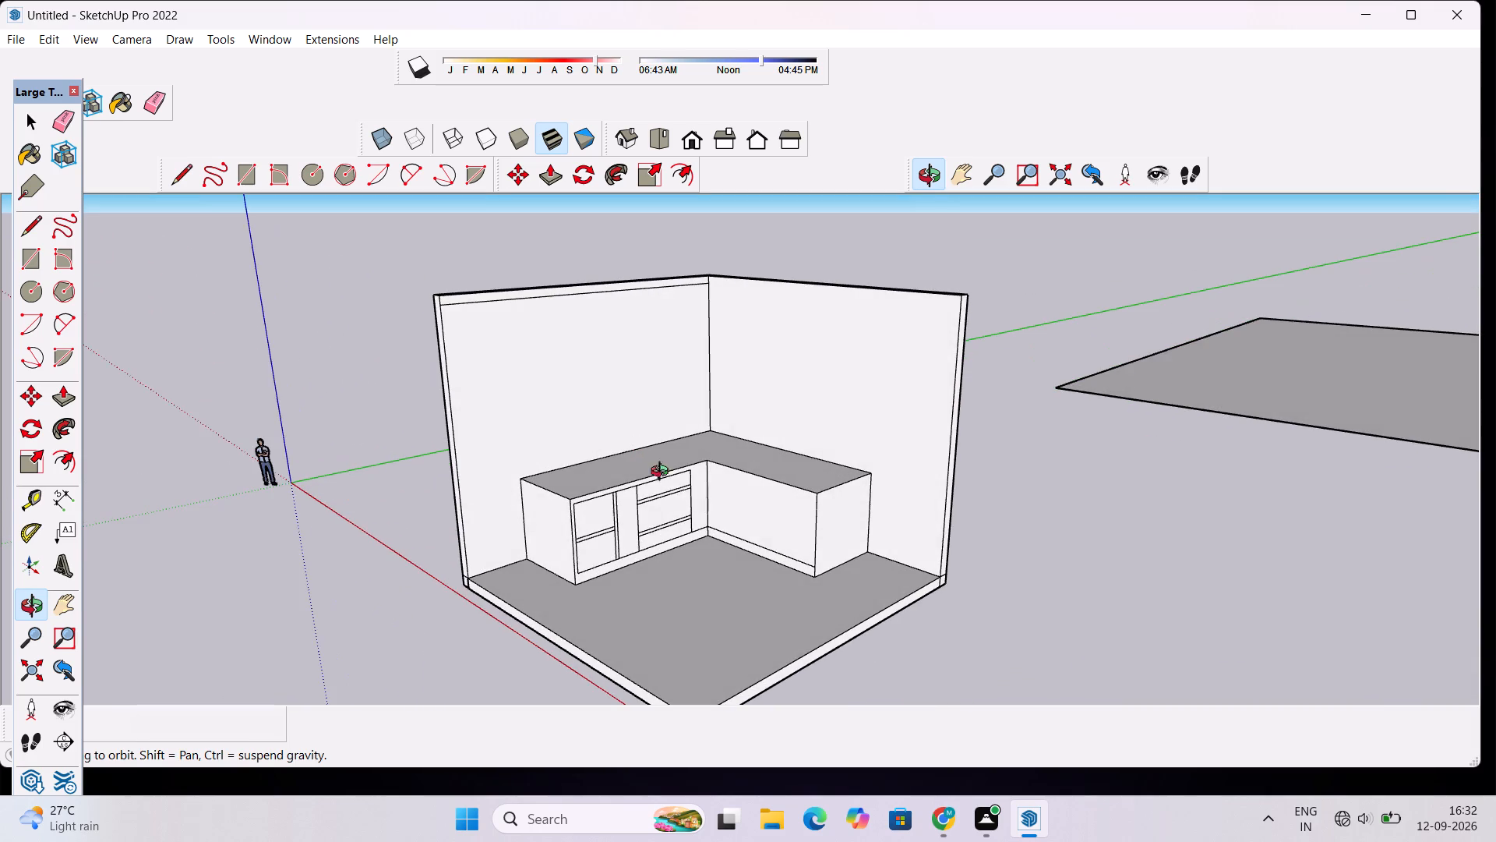
scroll(779, 529, "up", 6)
scroll(764, 510, "down", 4)
left_click_drag(764, 510, 697, 500)
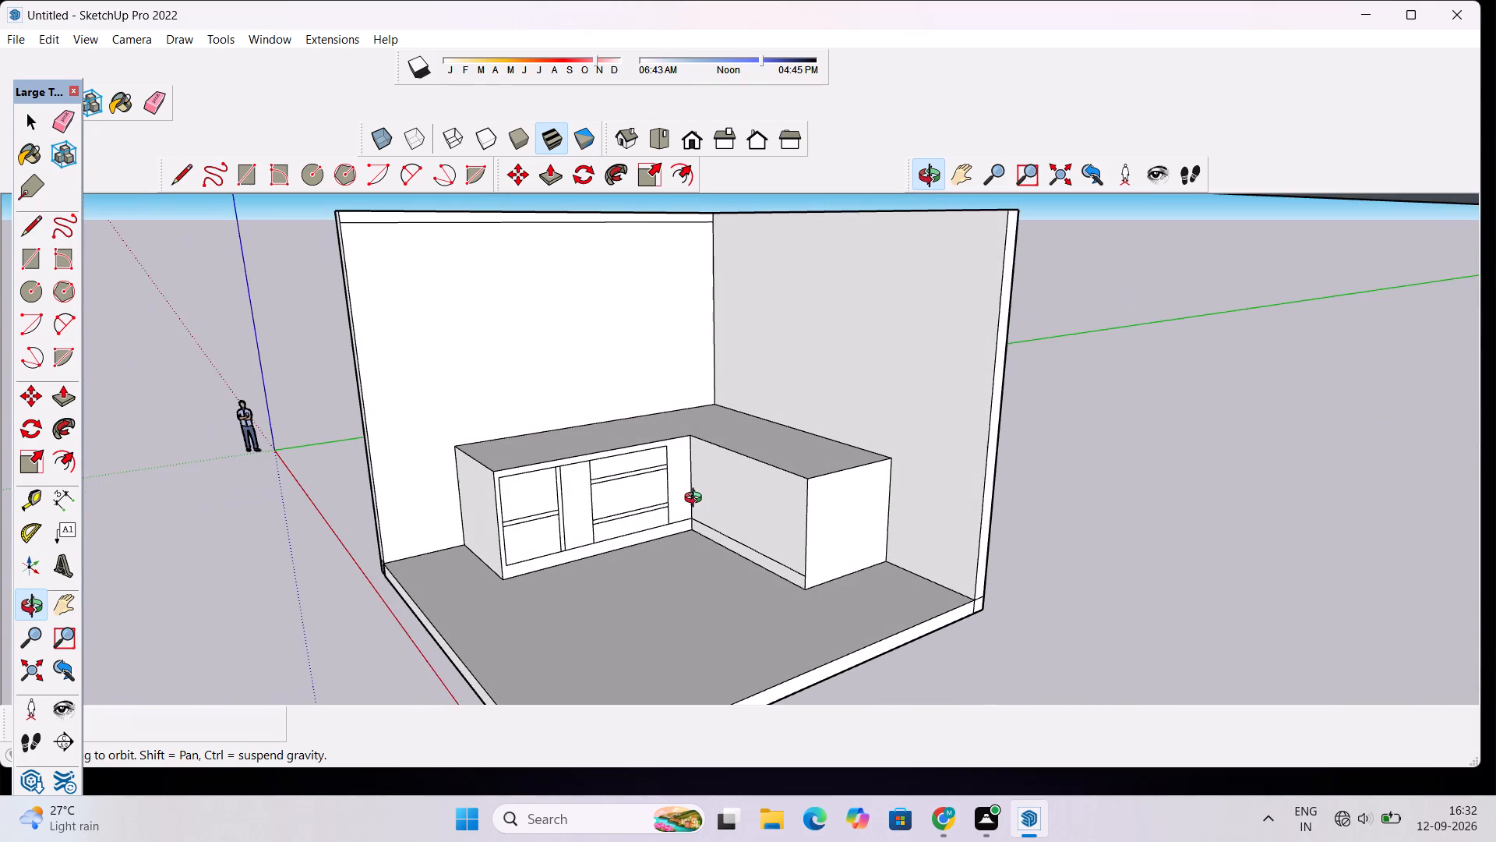
scroll(697, 500, "down", 1)
left_click_drag(693, 494, 633, 483, "shift")
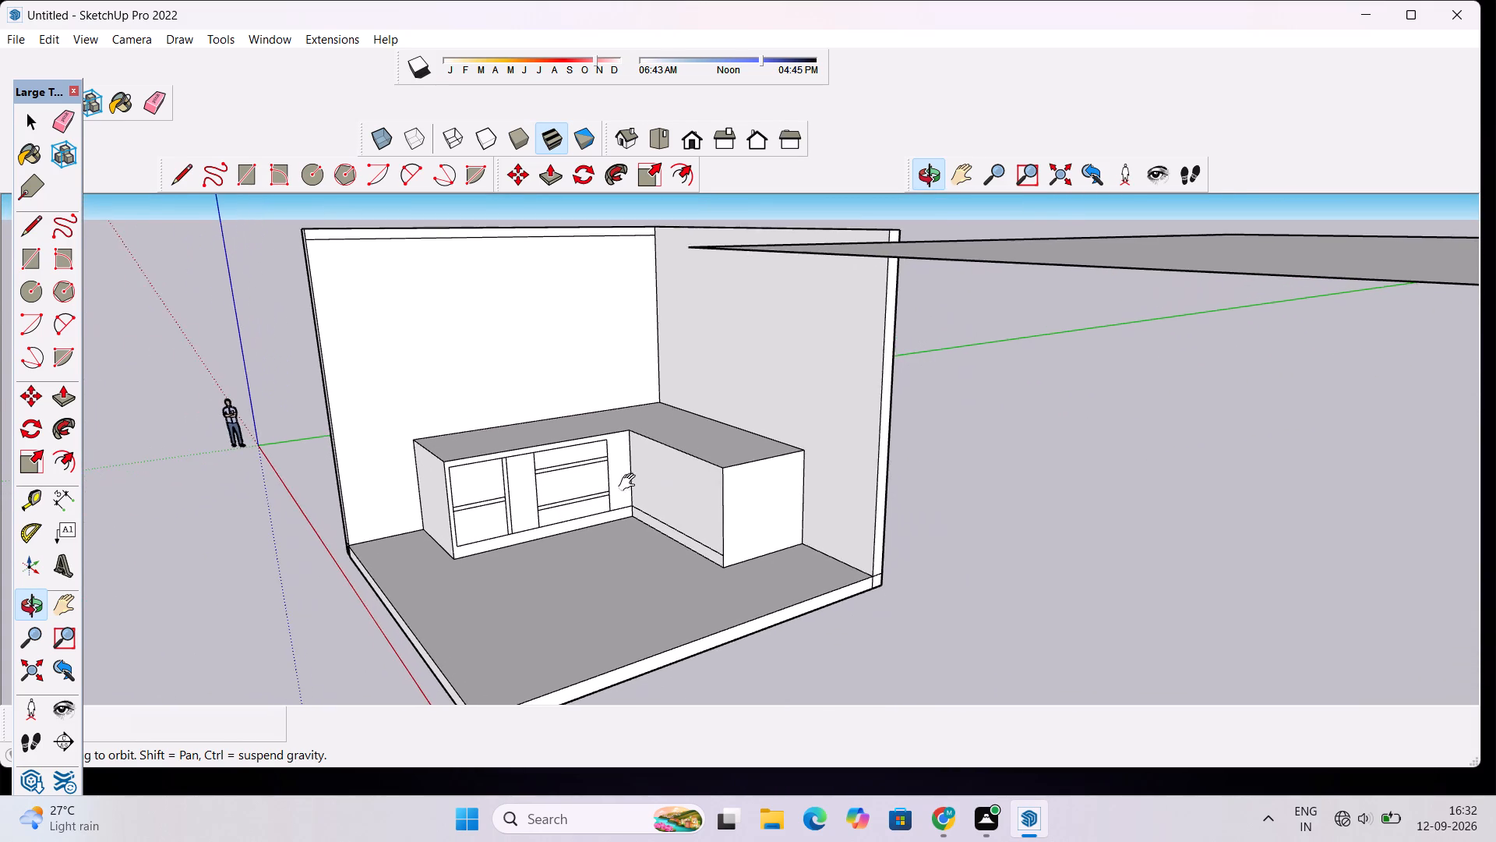
scroll(566, 511, "up", 3)
left_click_drag(566, 529, 620, 539)
scroll(661, 500, "up", 3)
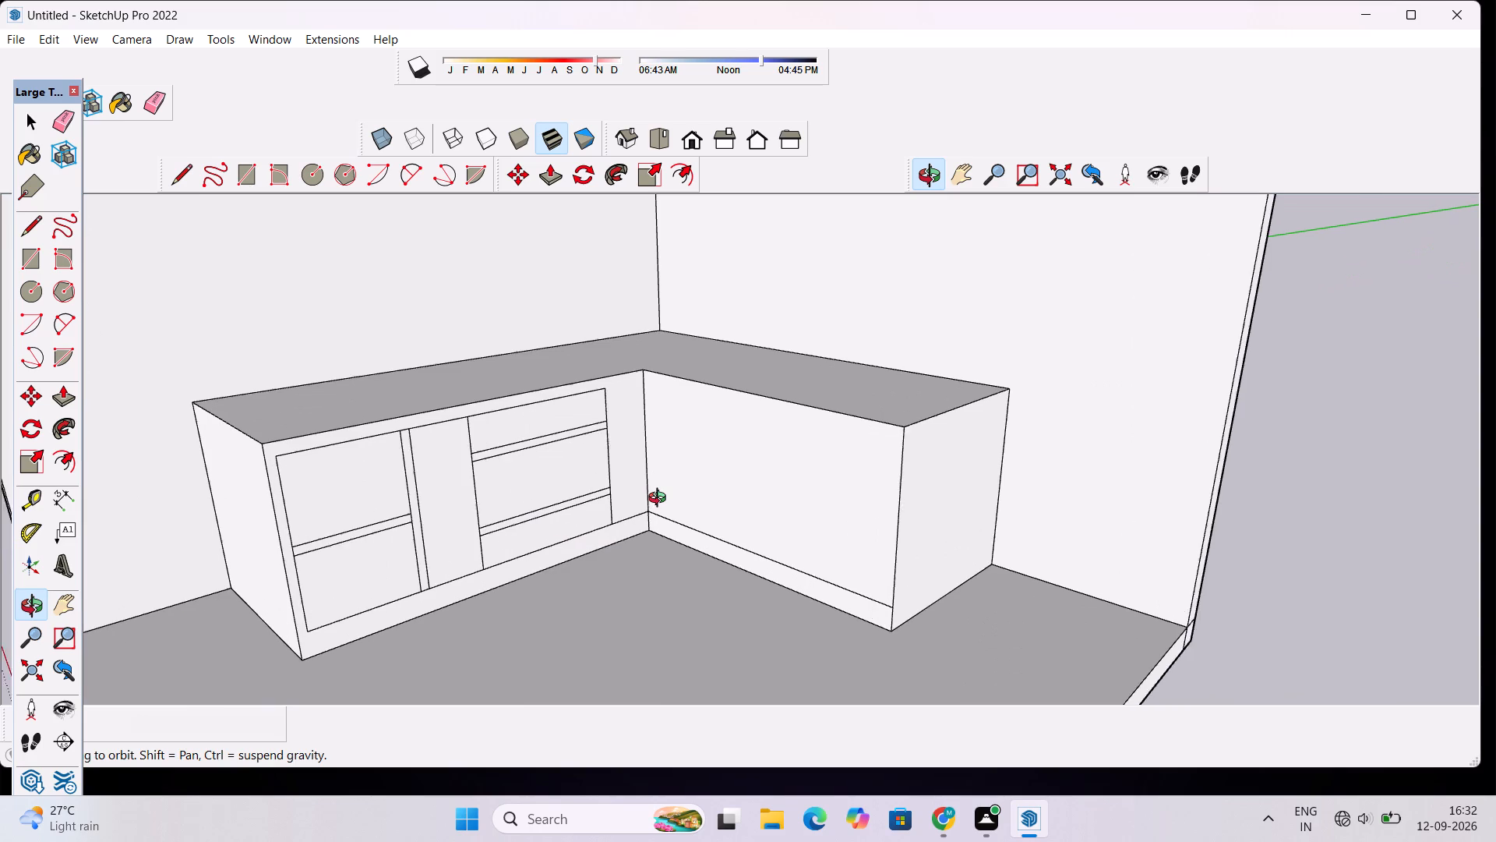
scroll(661, 500, "up", 1)
scroll(669, 558, "down", 8)
left_click_drag(675, 578, 671, 536)
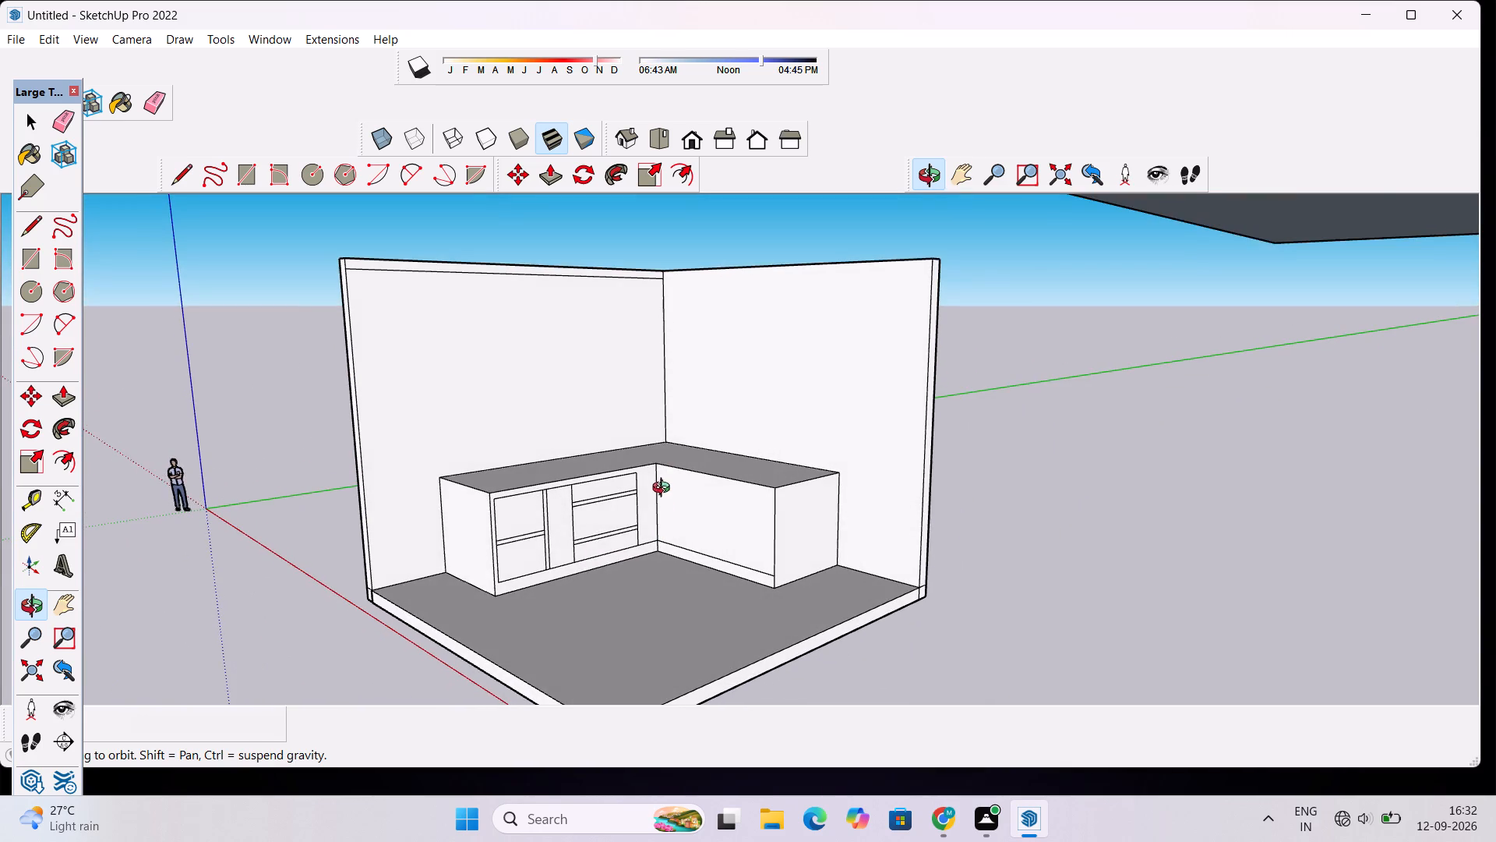
scroll(658, 461, "up", 2)
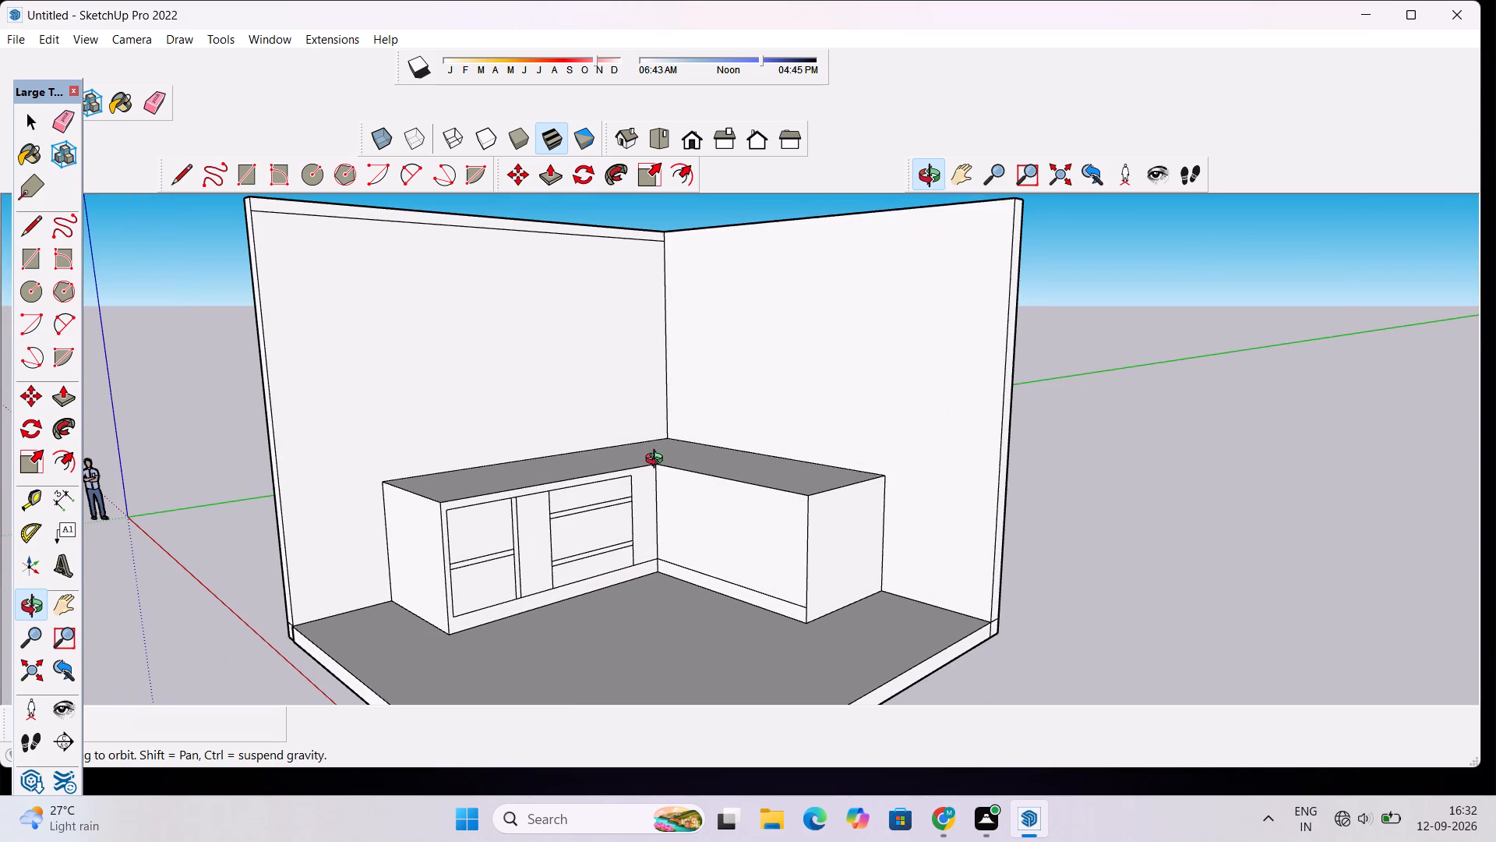
Examine the L-shaped block and its panelled wing from several angles and distances.
scroll(620, 435, "down", 2)
left_click_drag(595, 416, 602, 457, "shift")
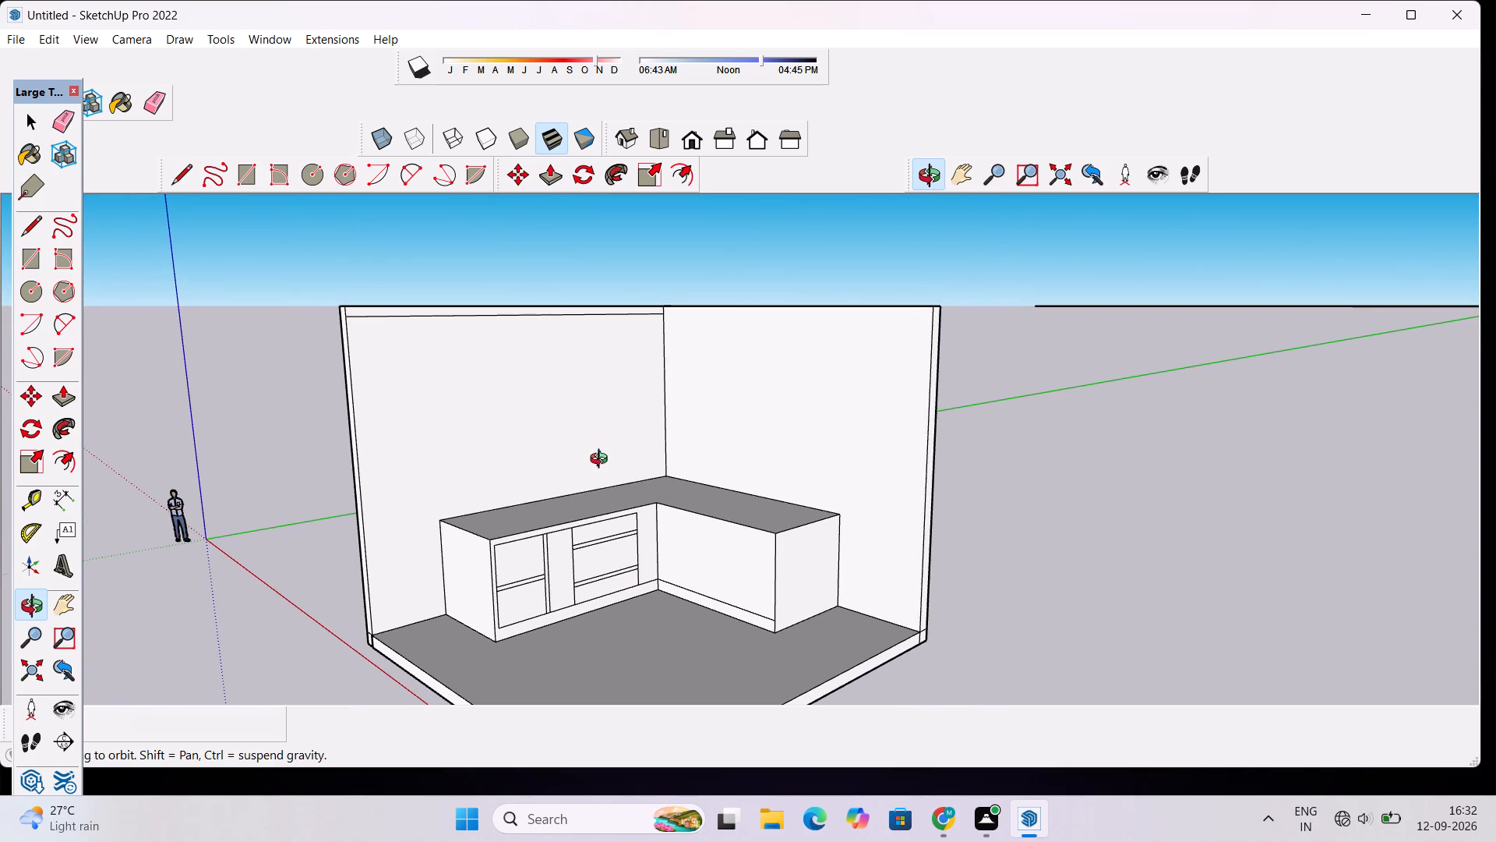
scroll(606, 465, "up", 1)
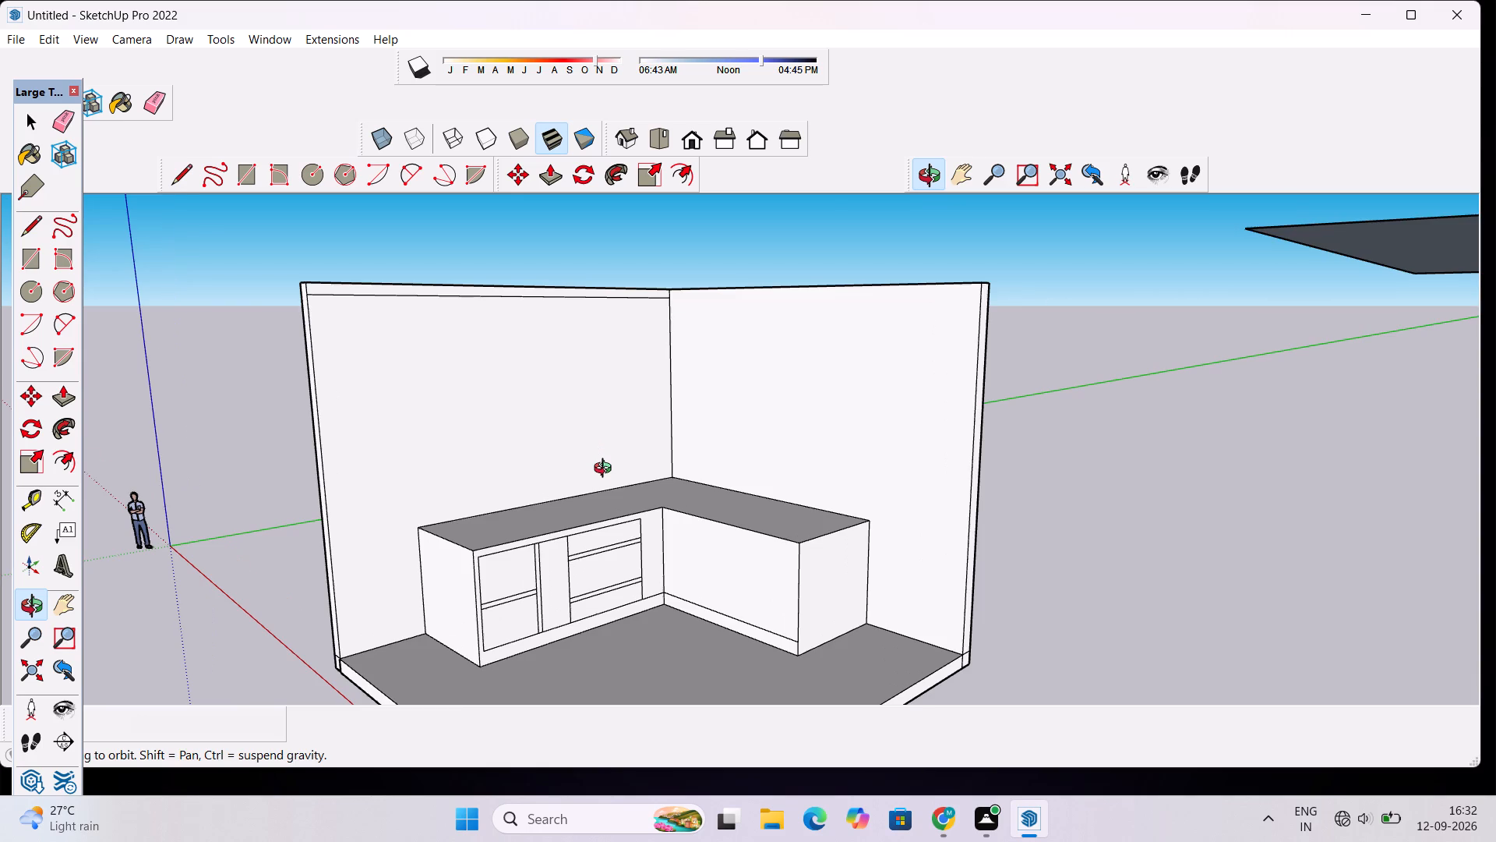
scroll(606, 470, "down", 2)
left_click_drag(616, 584, 712, 561)
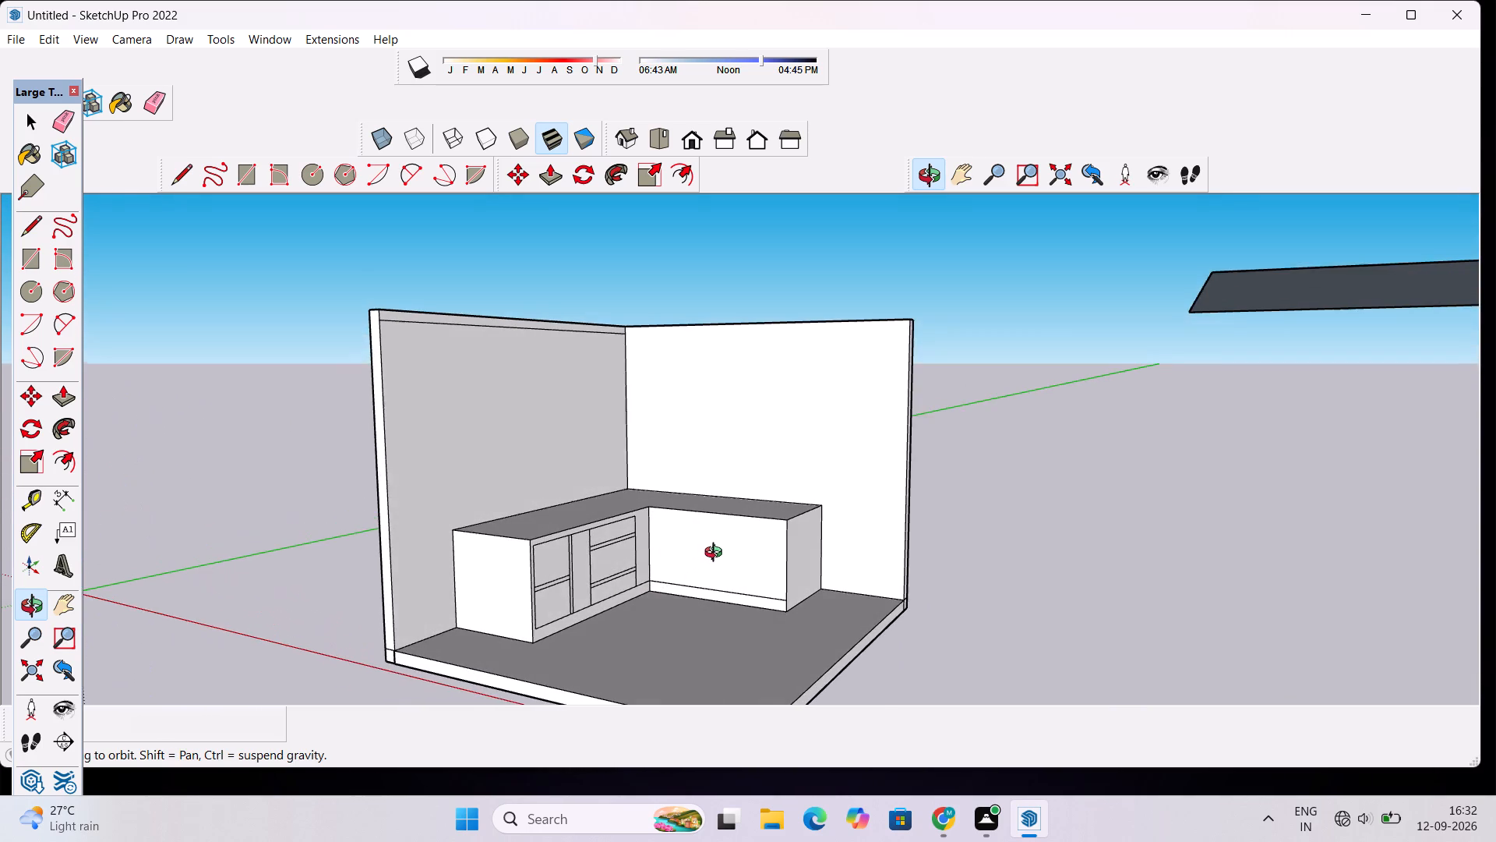
scroll(702, 560, "up", 1)
left_click_drag(702, 560, 755, 593)
scroll(750, 560, "up", 2)
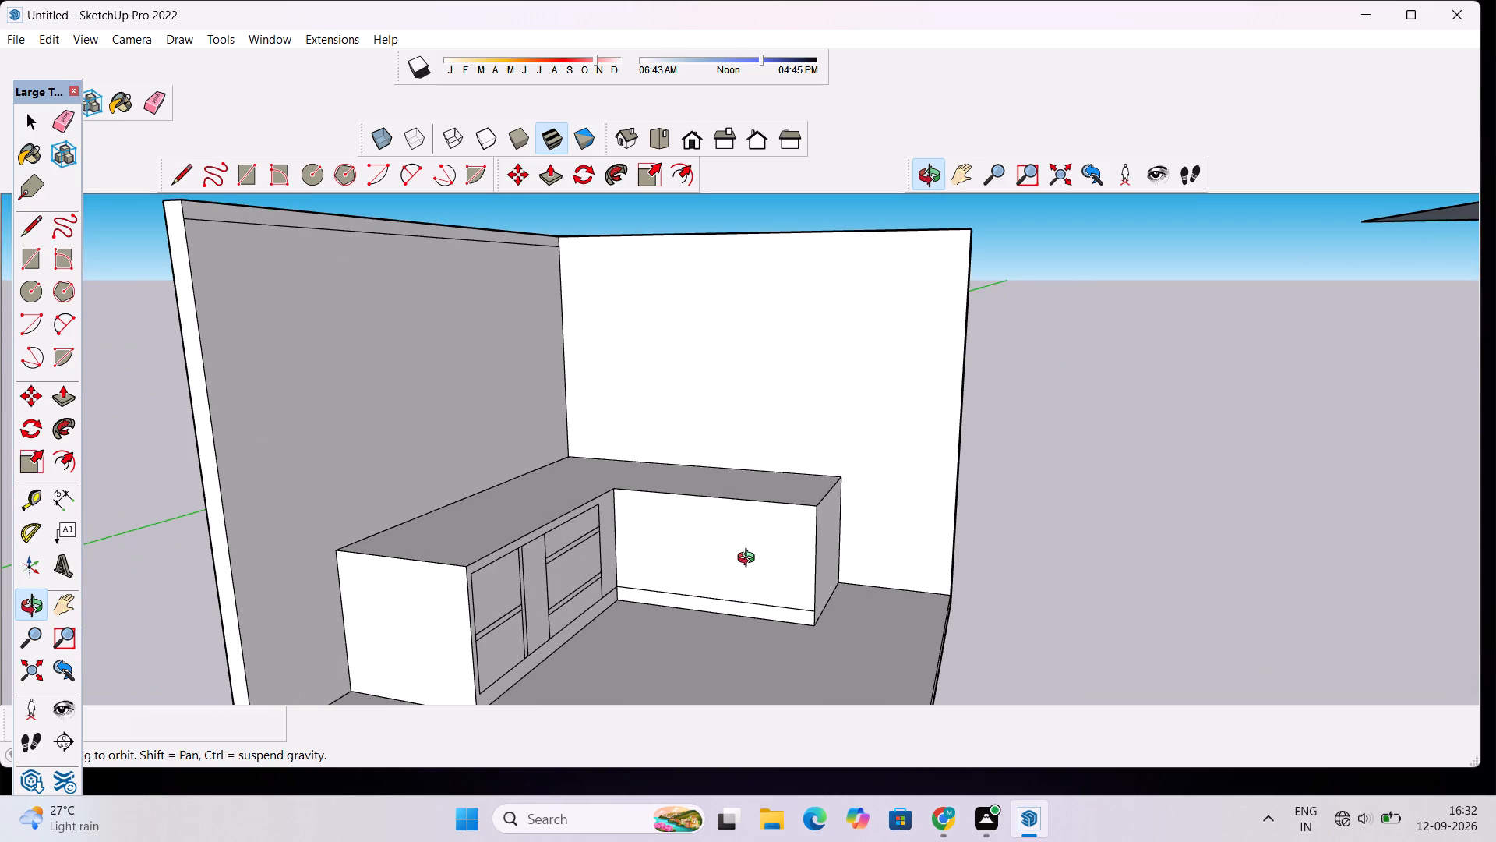
Draw a 2" vertical line up from the top outer front corner of the panelled wing.
scroll(518, 553, "up", 1)
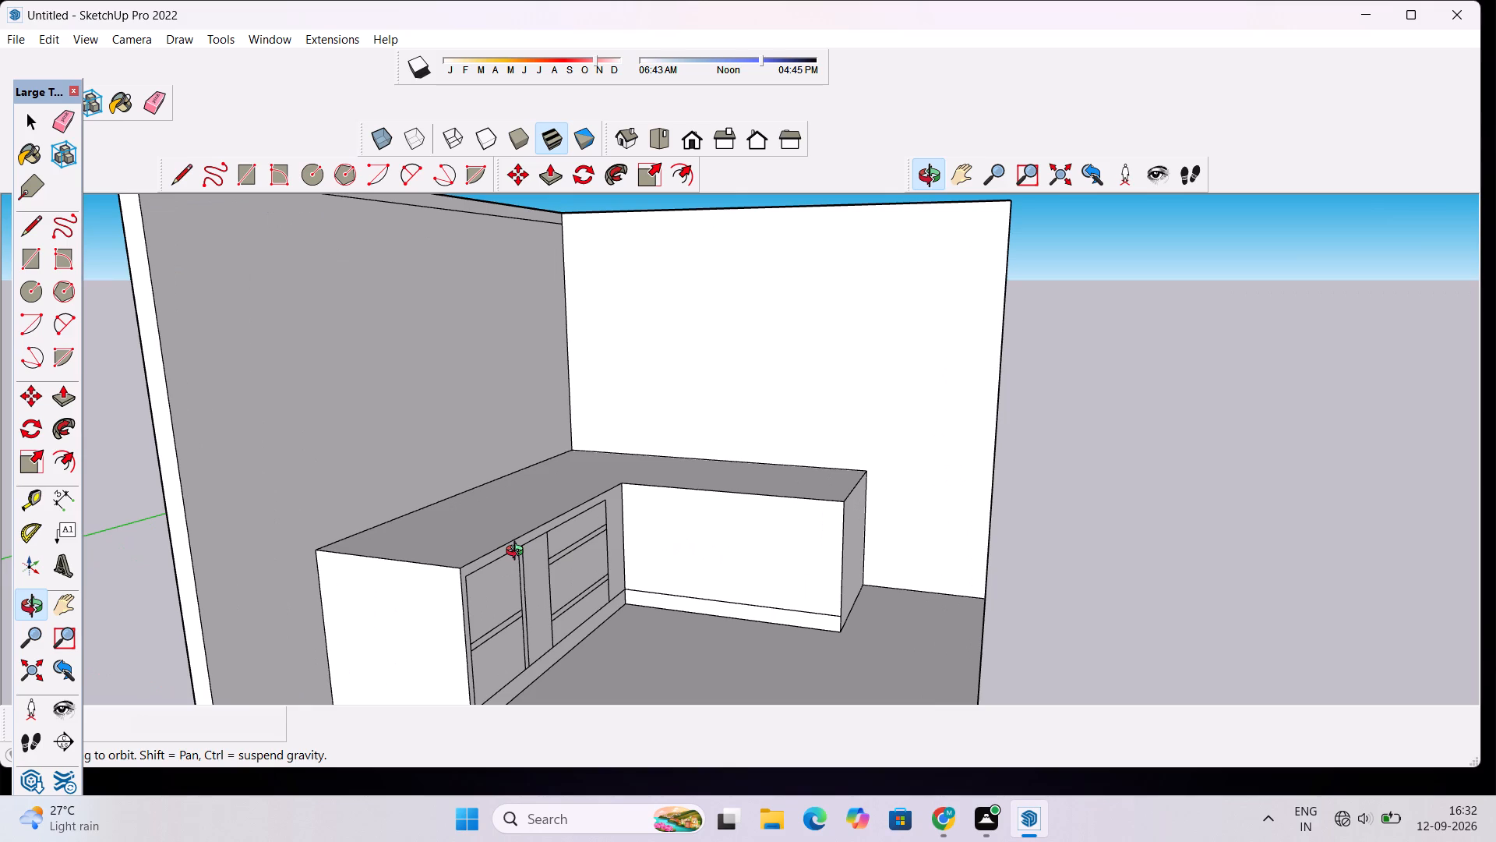
scroll(460, 561, "up", 2)
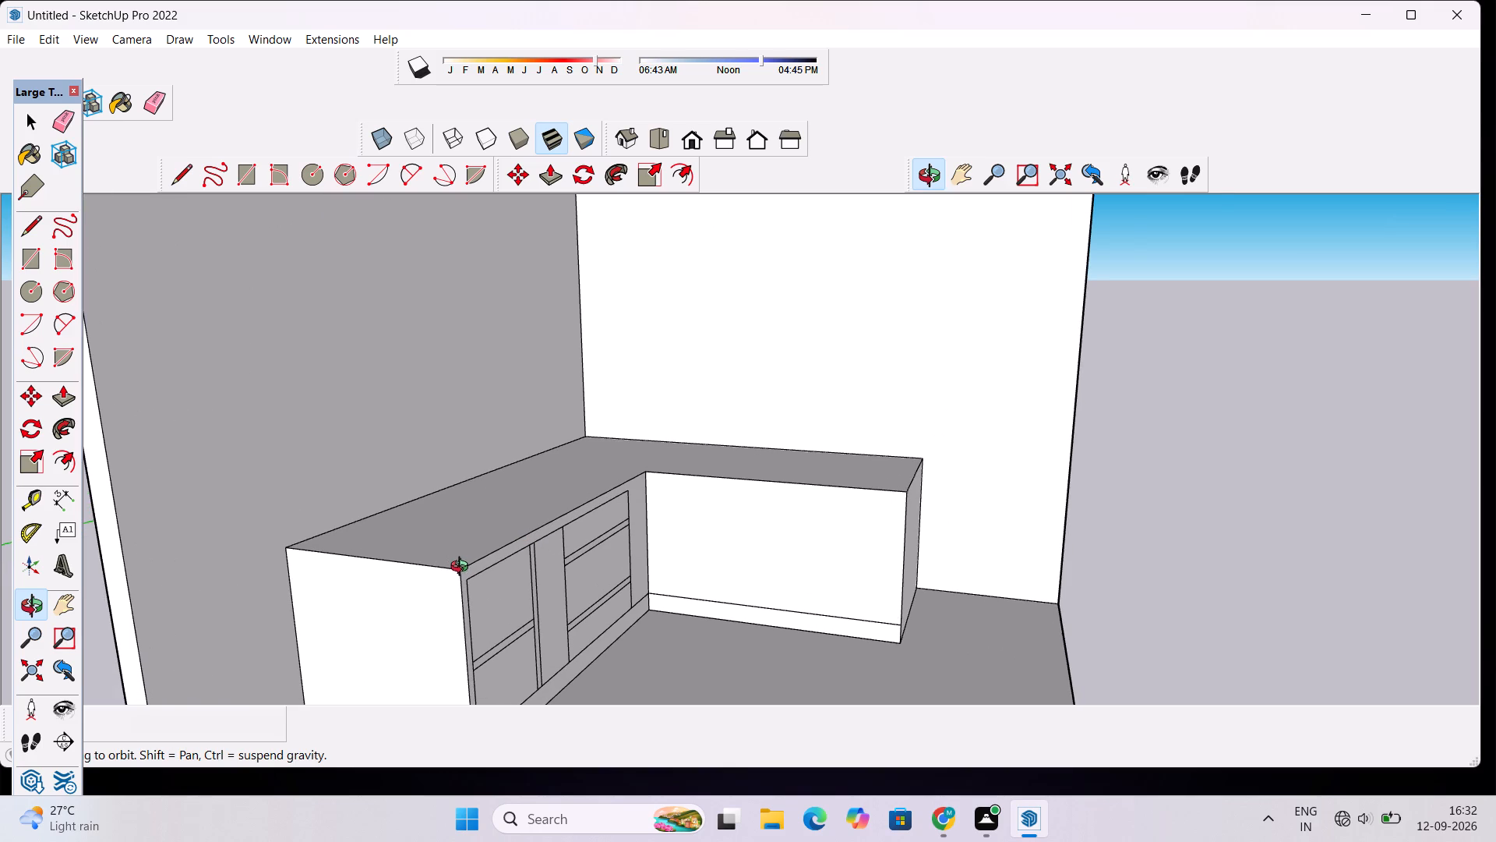
scroll(466, 572, "up", 4)
key("l")
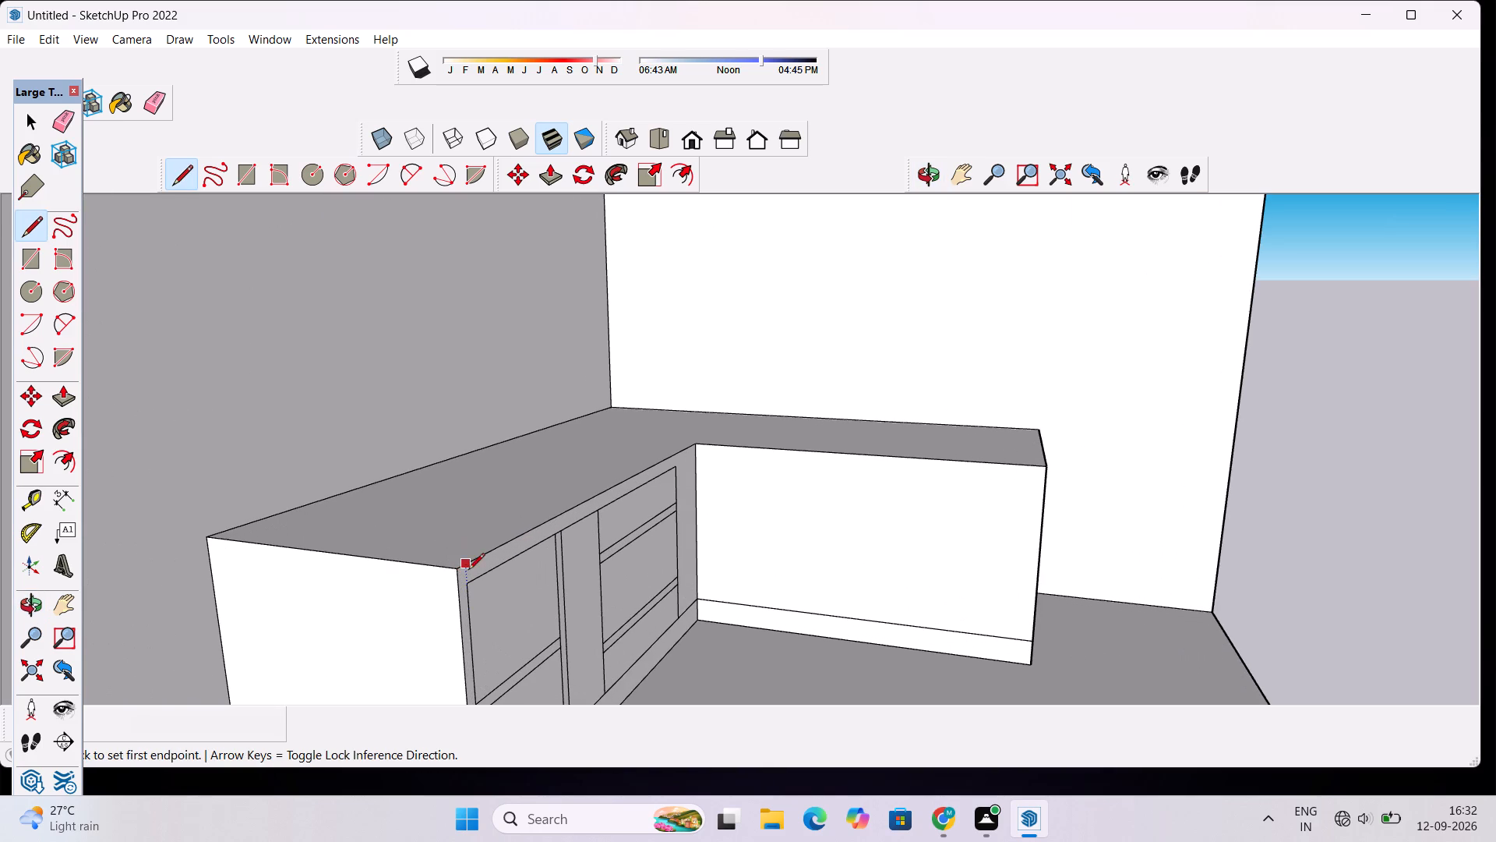
left_click(457, 566)
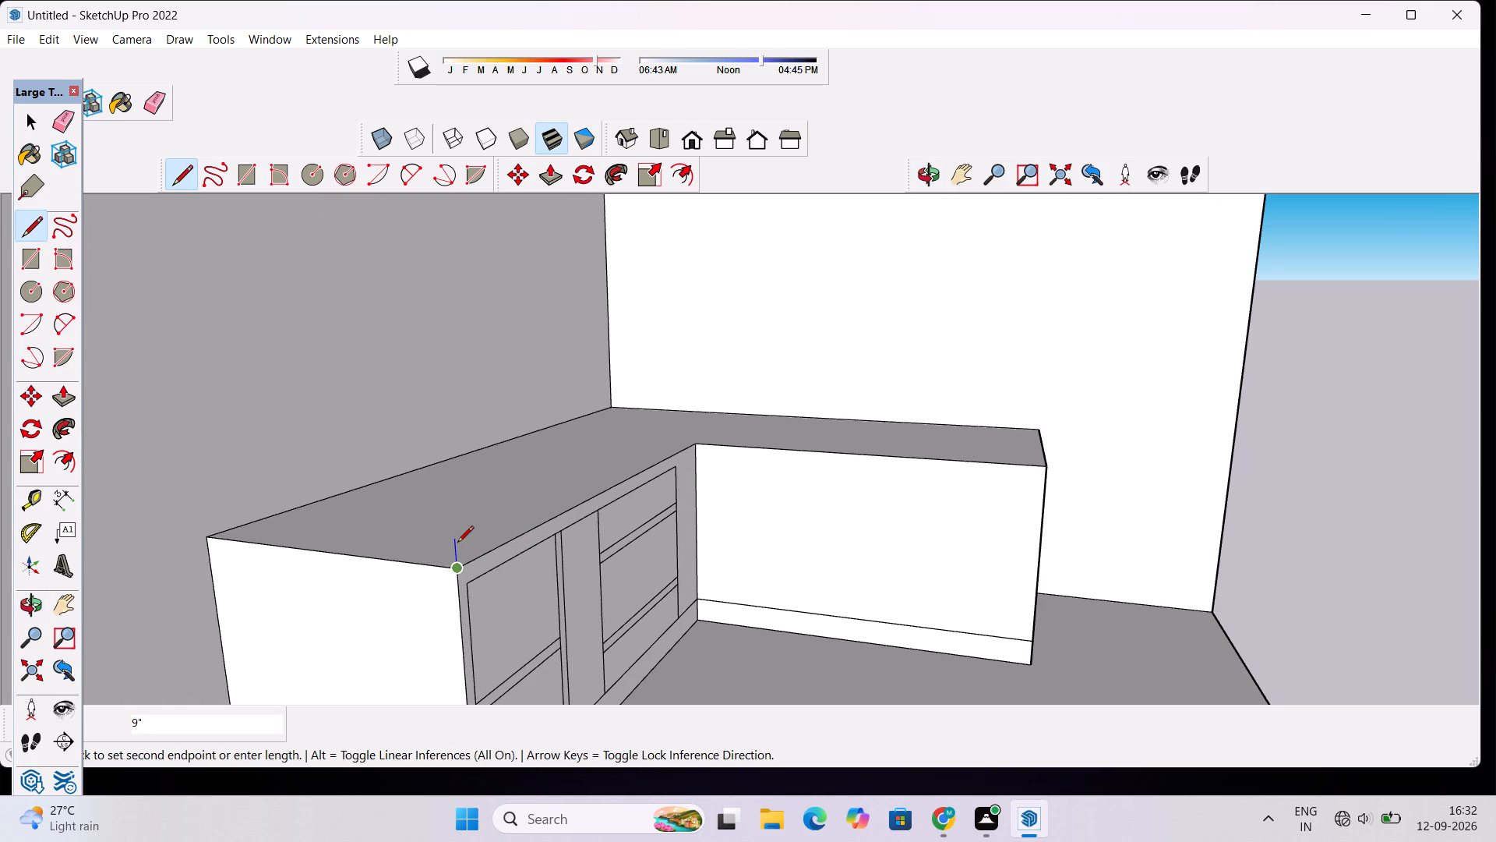
key("1")
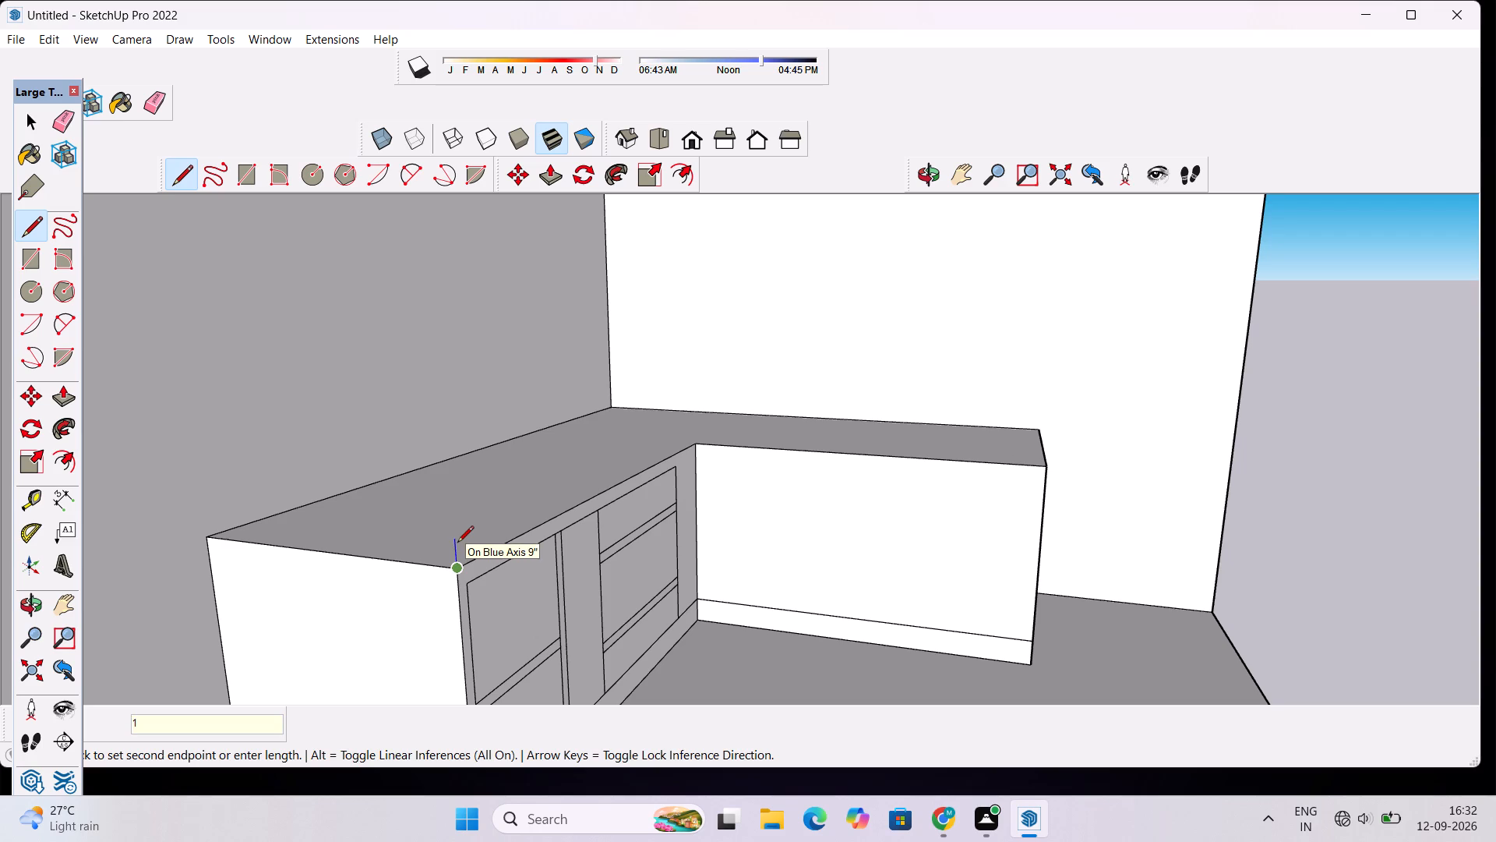
key("BackSpace")
type("2\"")
key("Return")
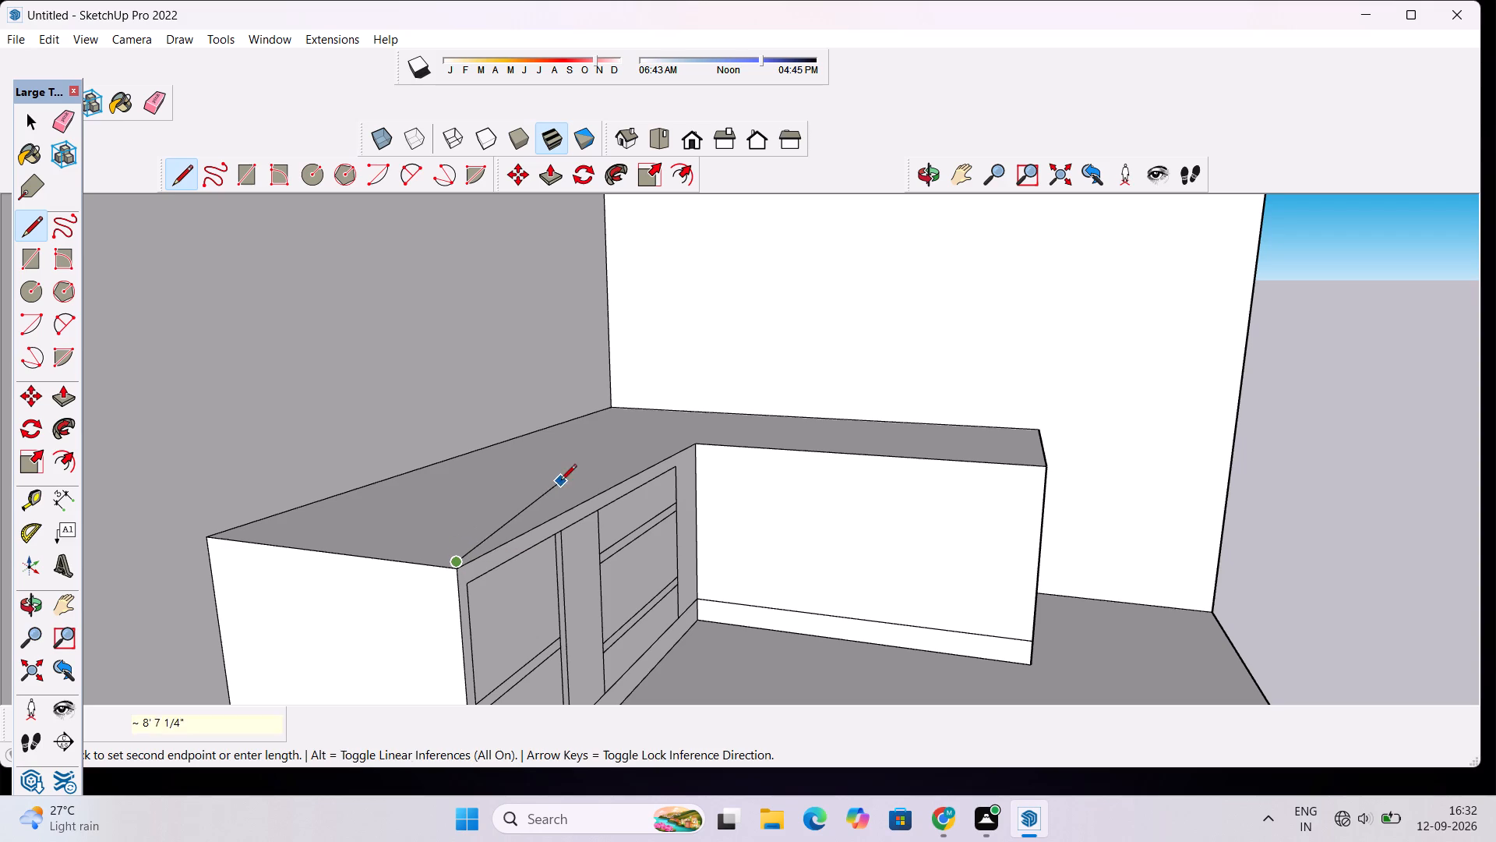
Draw a 16' line parallel to the panelled wing's top front edge and close it down 2" to the inside corner.
scroll(616, 458, "up", 7)
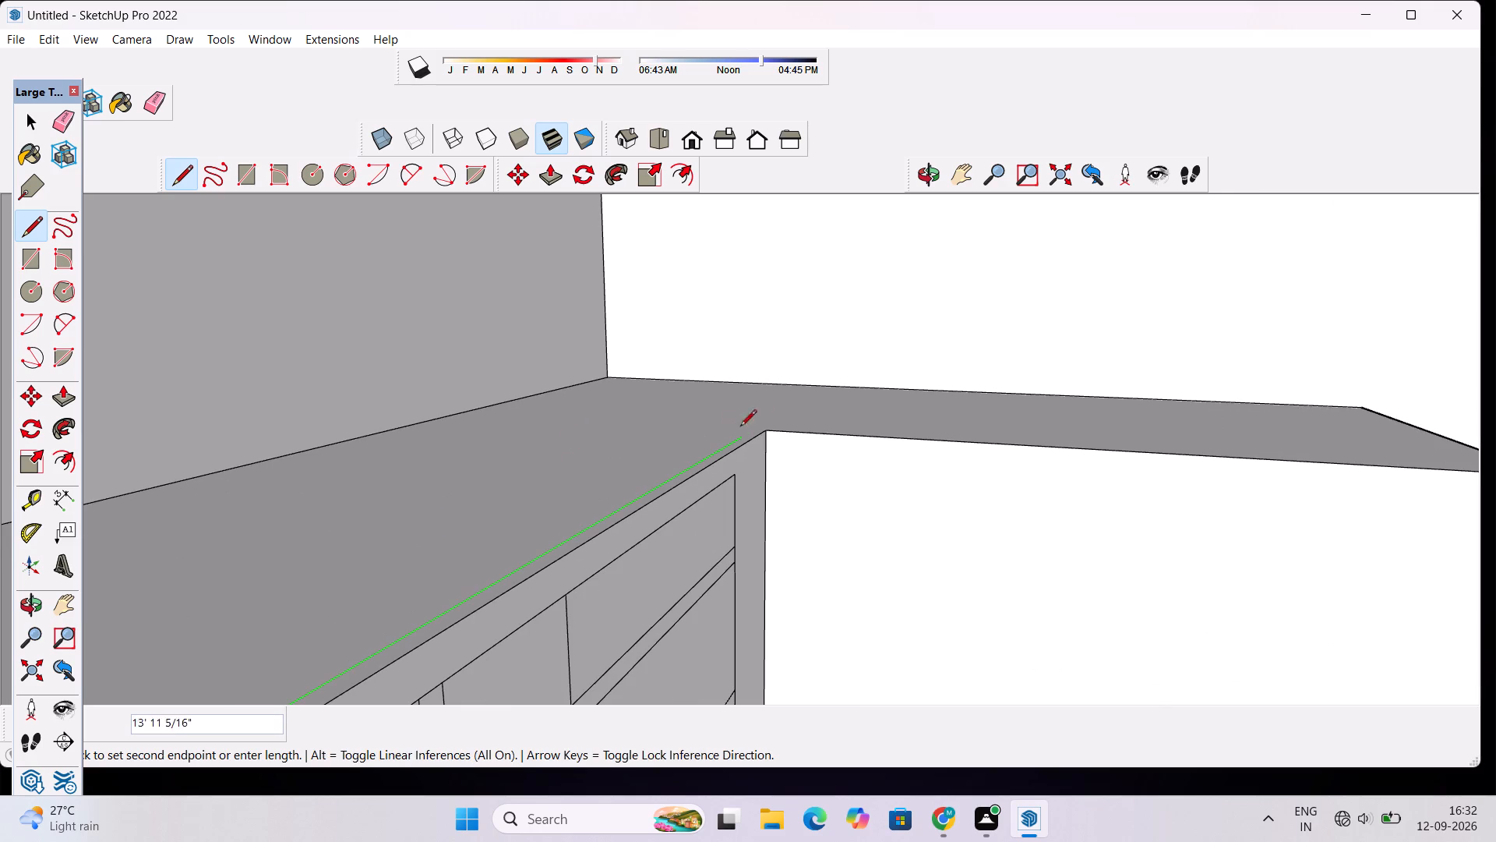
scroll(767, 424, "up", 6)
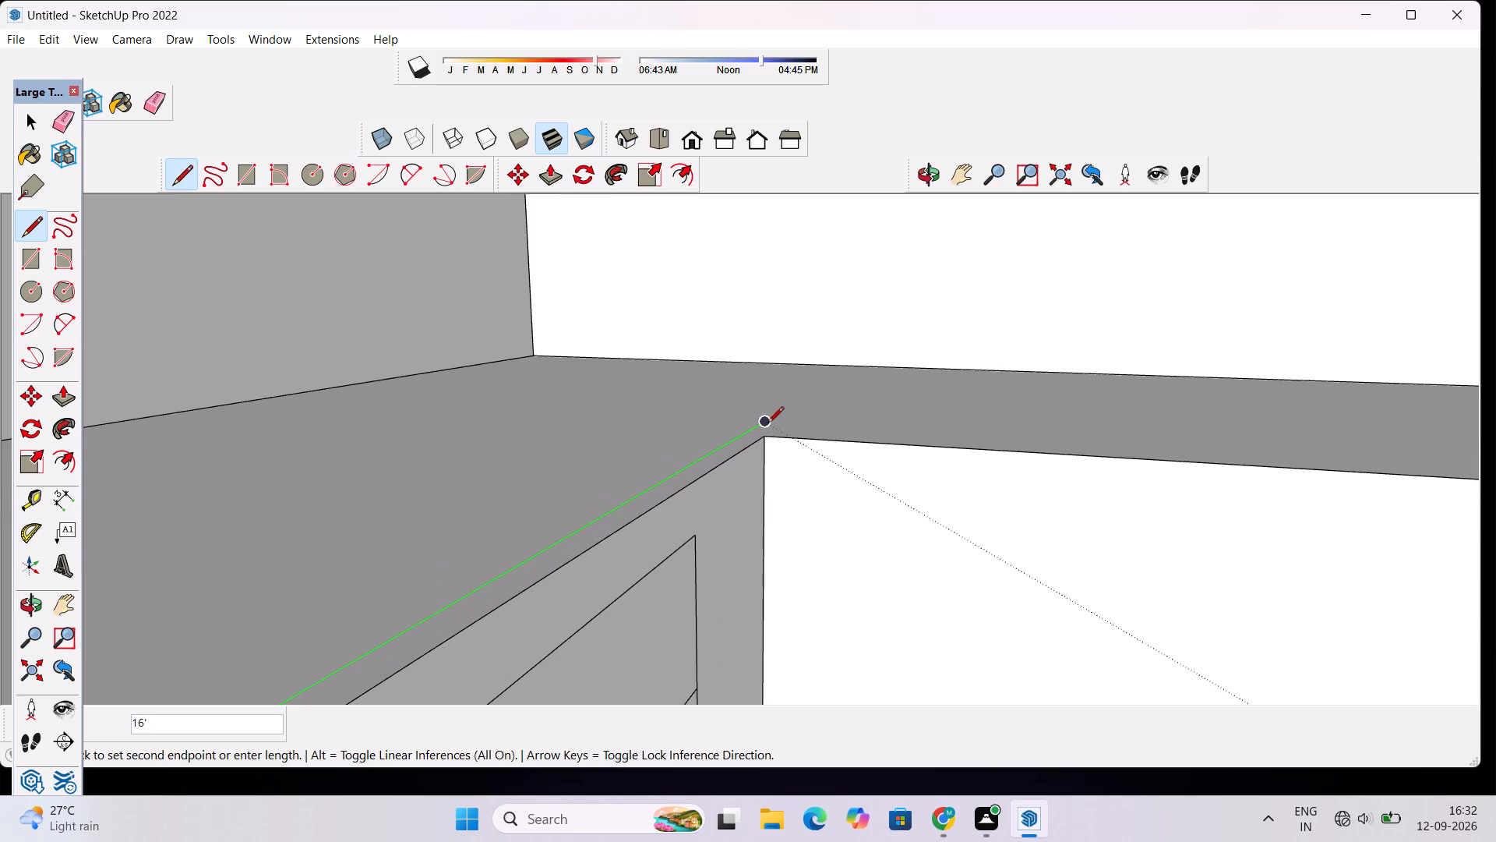
left_click(767, 424)
scroll(764, 438, "up", 11)
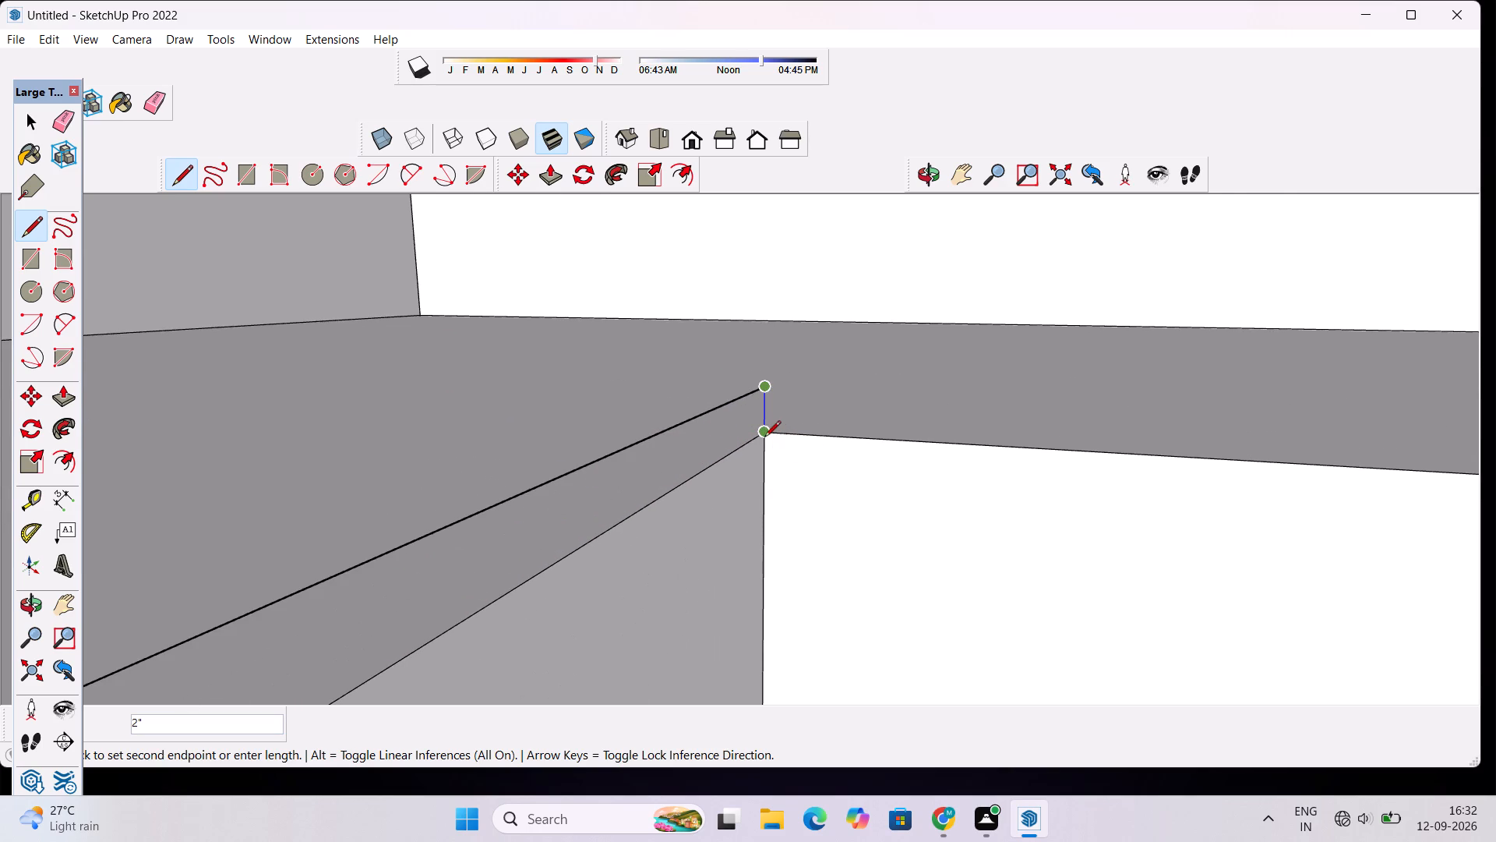
left_click(764, 438)
scroll(764, 438, "down", 10)
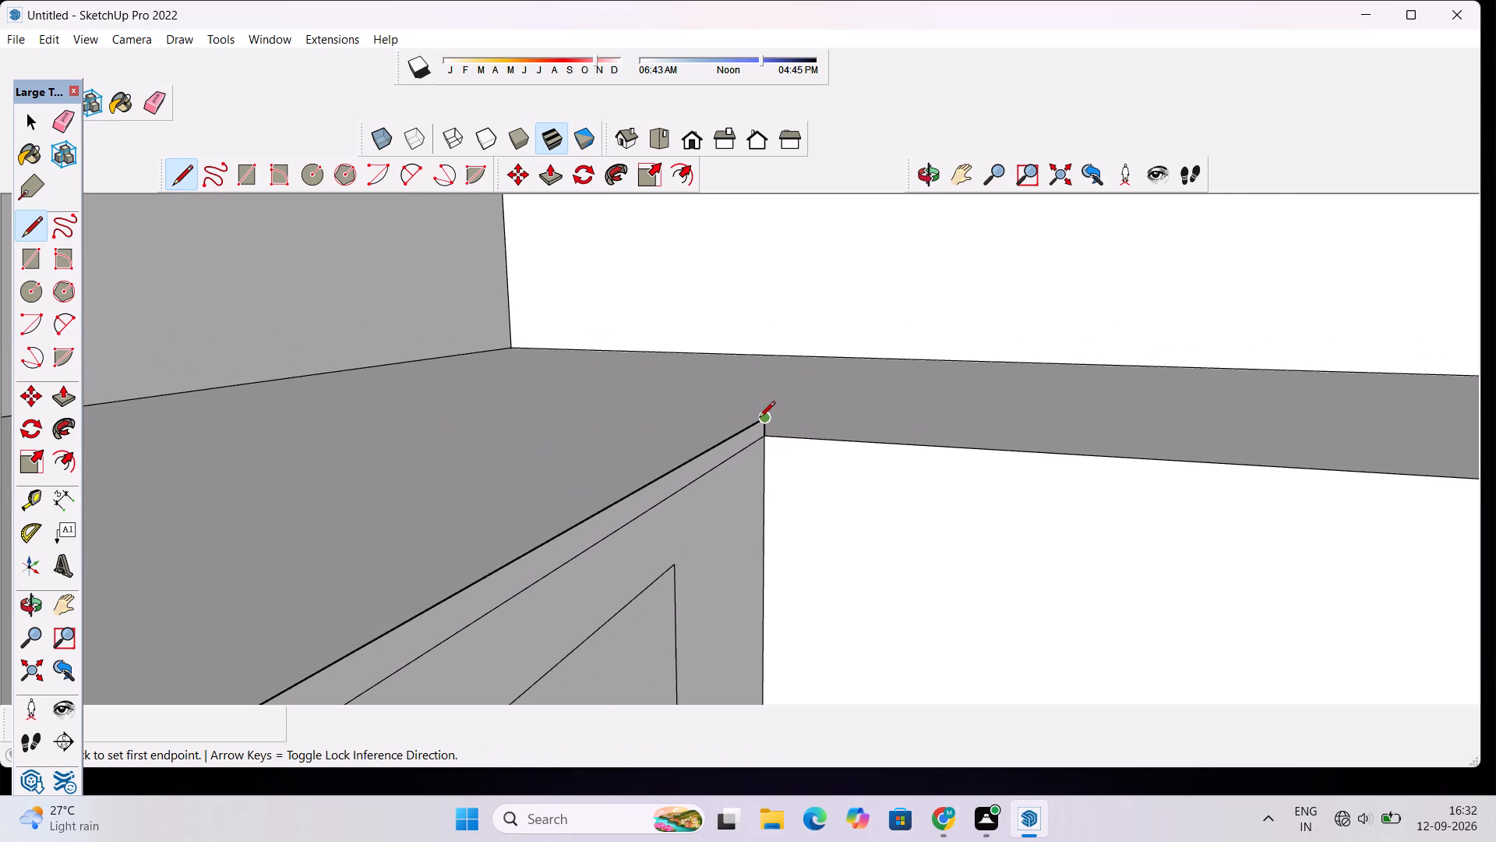
Draw a 5' line from the strip's upper inside corner along the other wing's front edge and close it 2" down onto that edge.
left_click(759, 420)
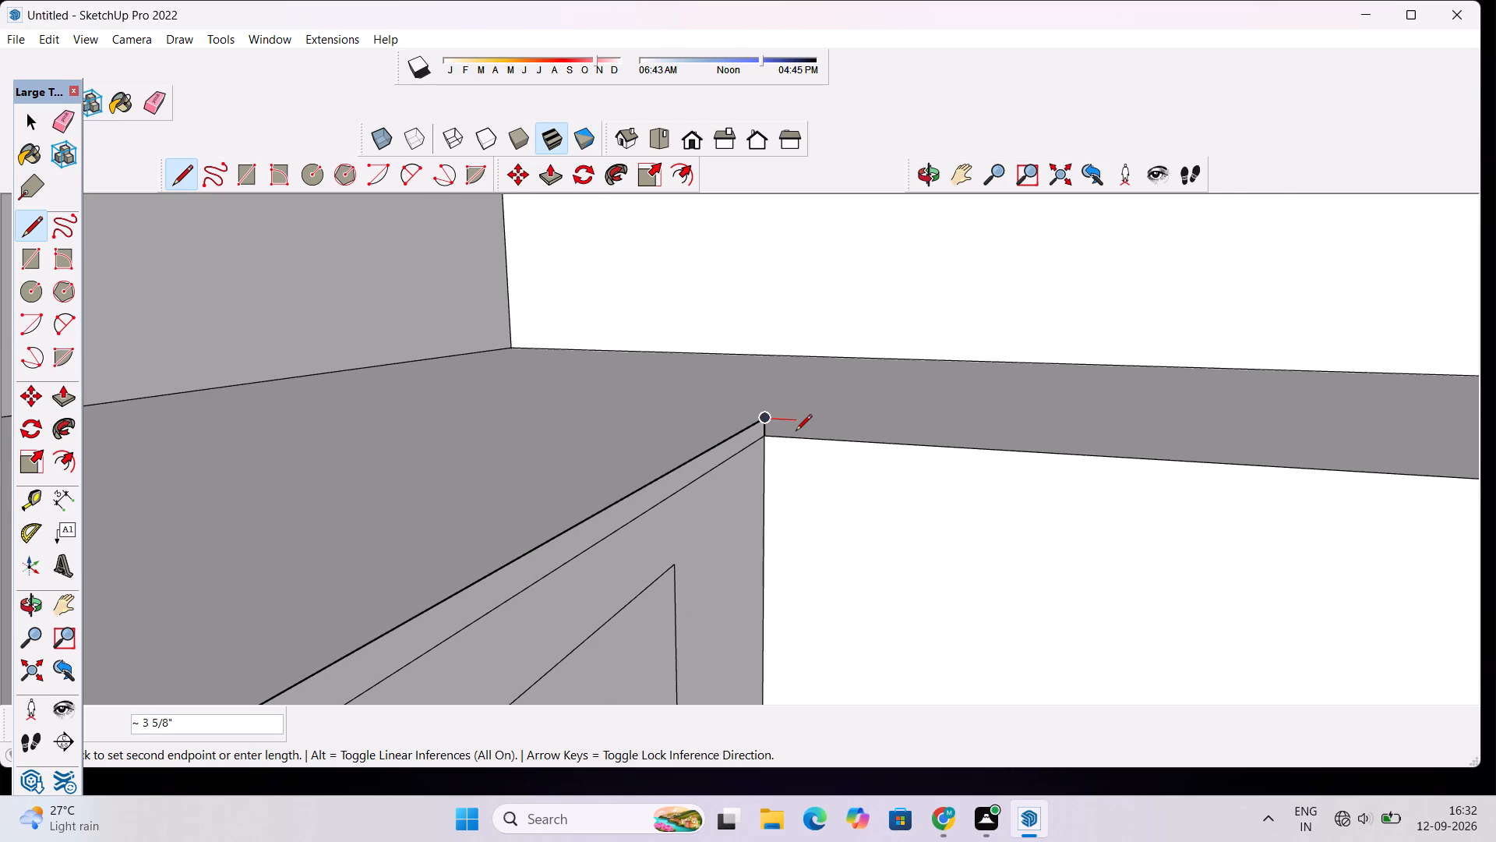
scroll(796, 432, "down", 6)
scroll(887, 429, "down", 6)
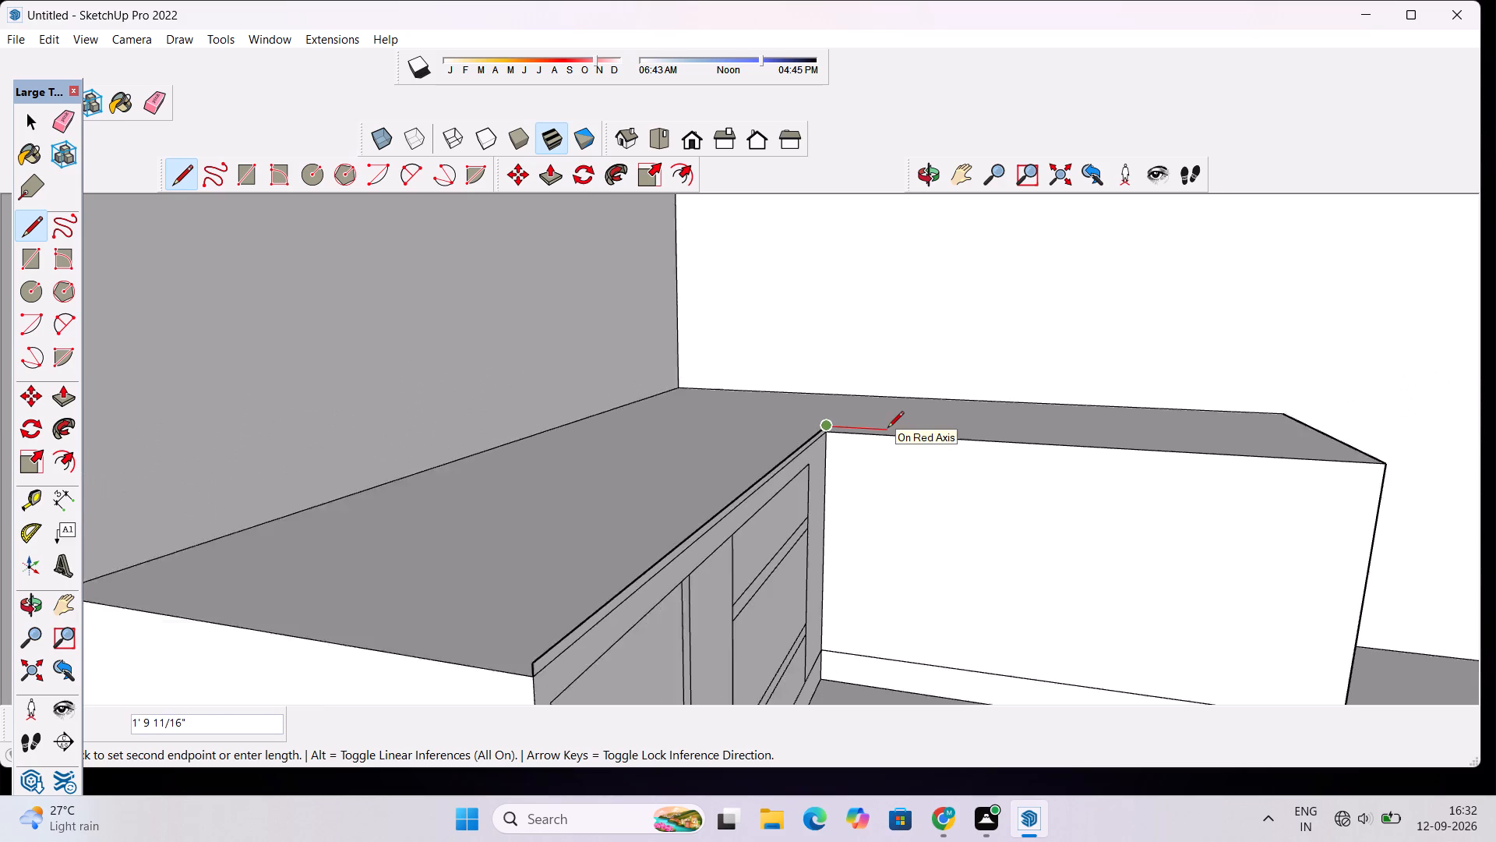
scroll(887, 429, "down", 3)
scroll(952, 435, "up", 3)
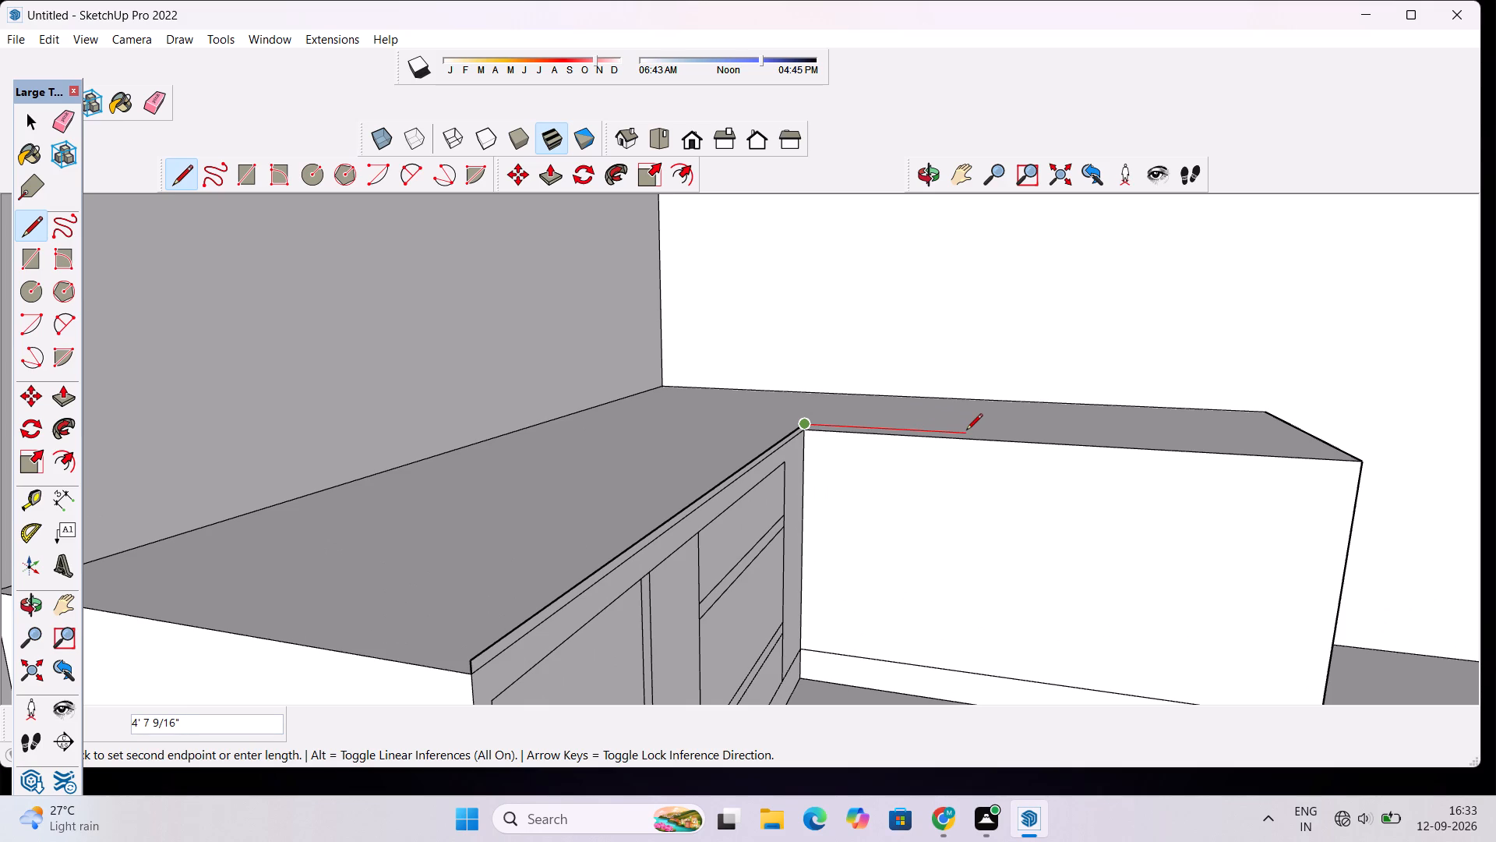
type("5'")
key("Return")
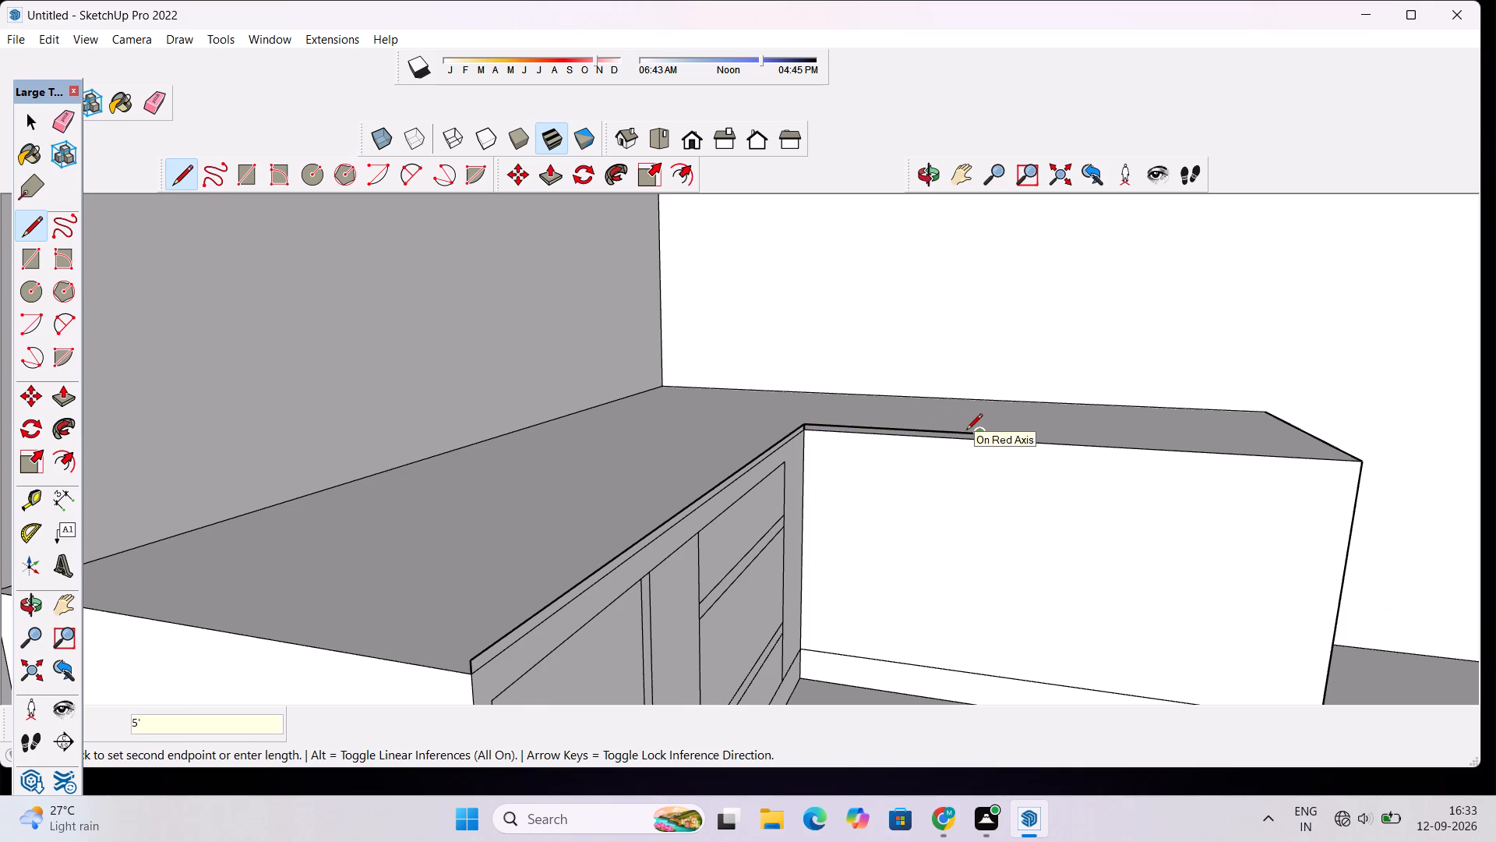
scroll(966, 431, "up", 7)
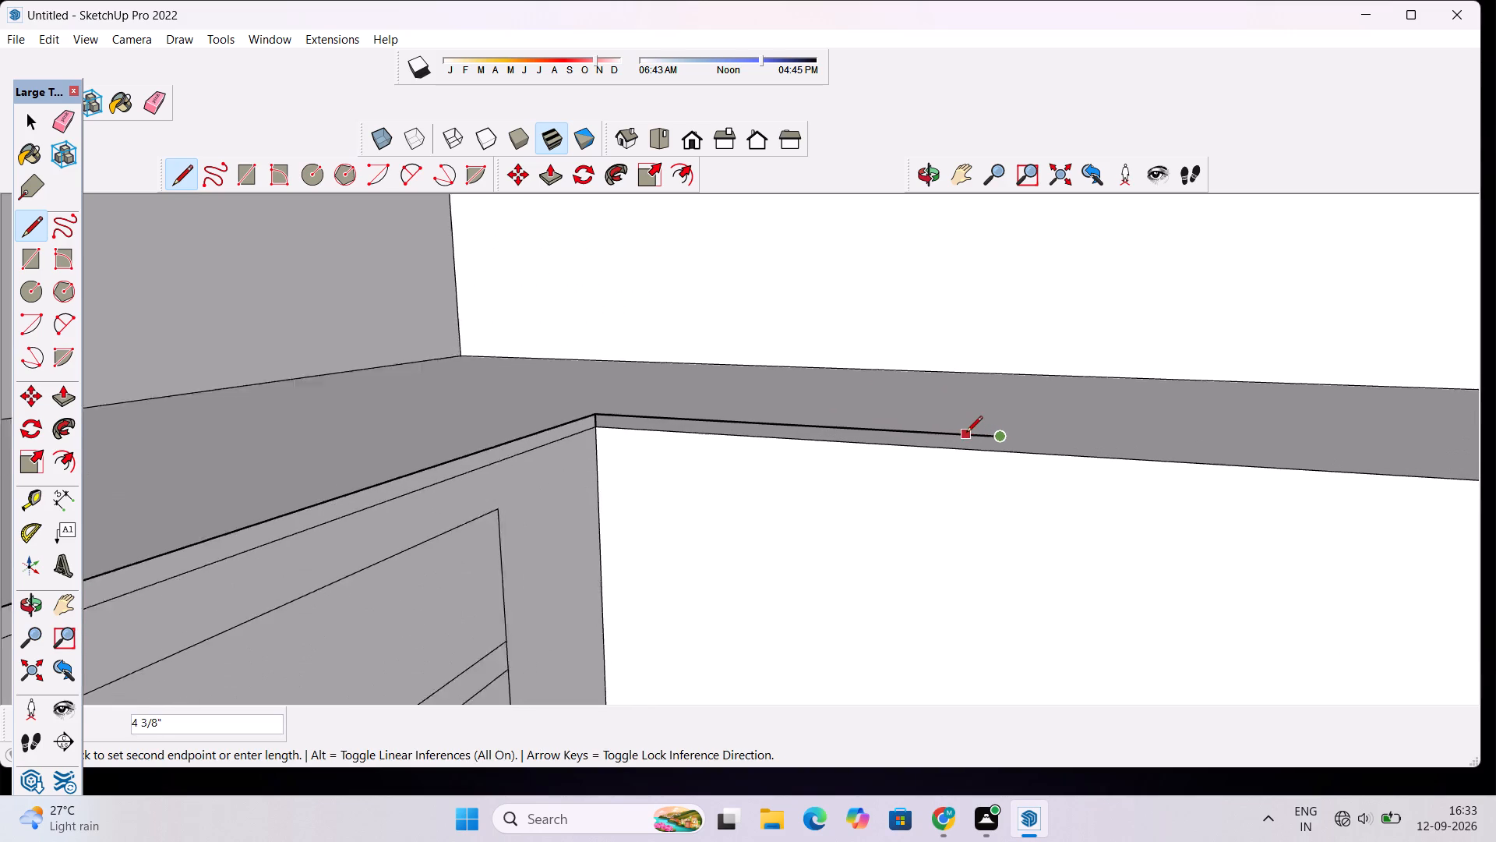
scroll(966, 433, "up", 6)
scroll(1021, 464, "up", 8)
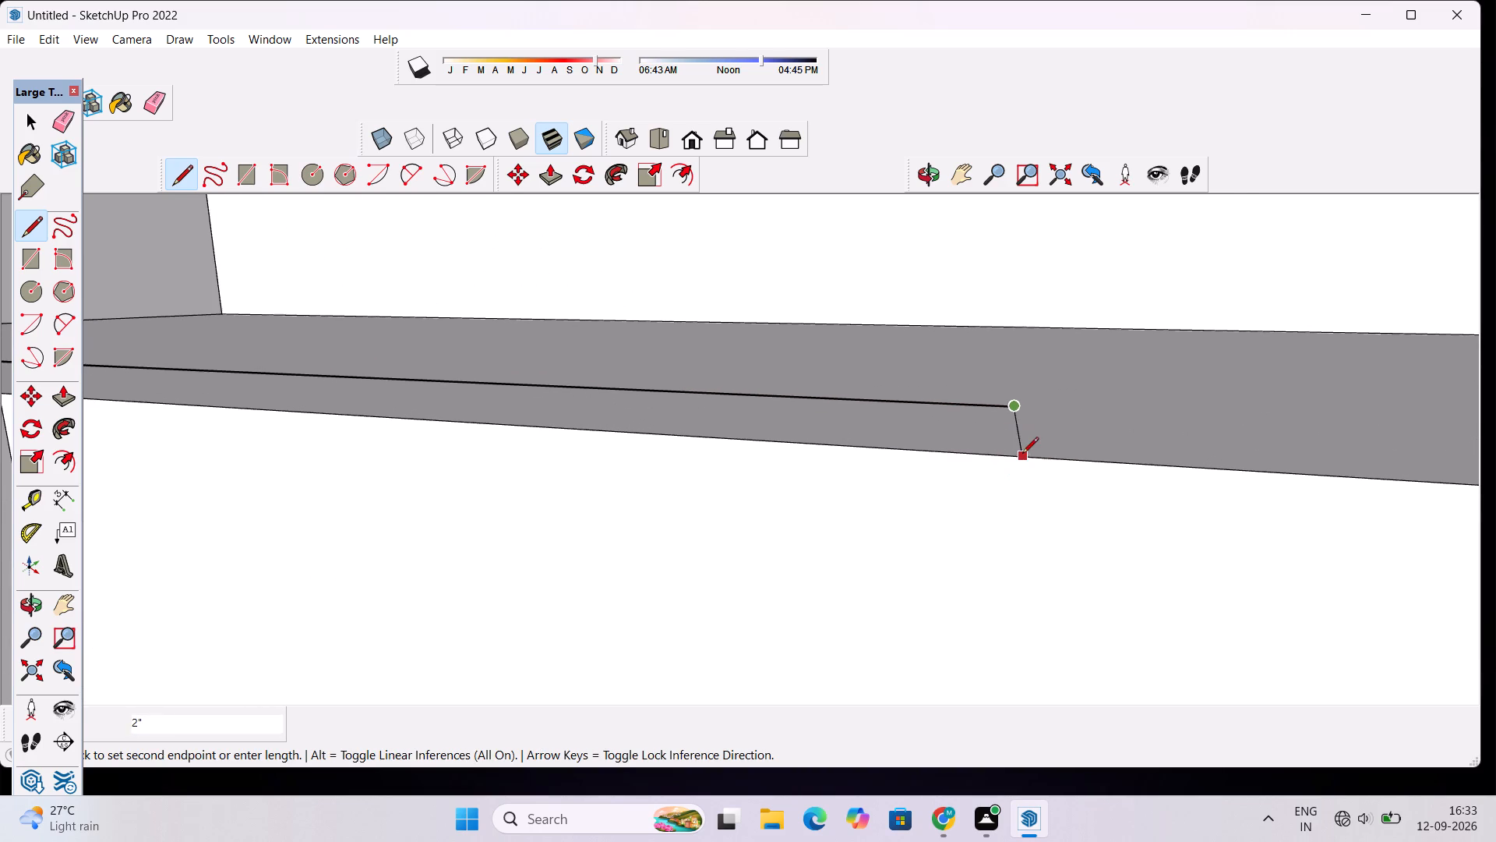
left_click(1011, 458)
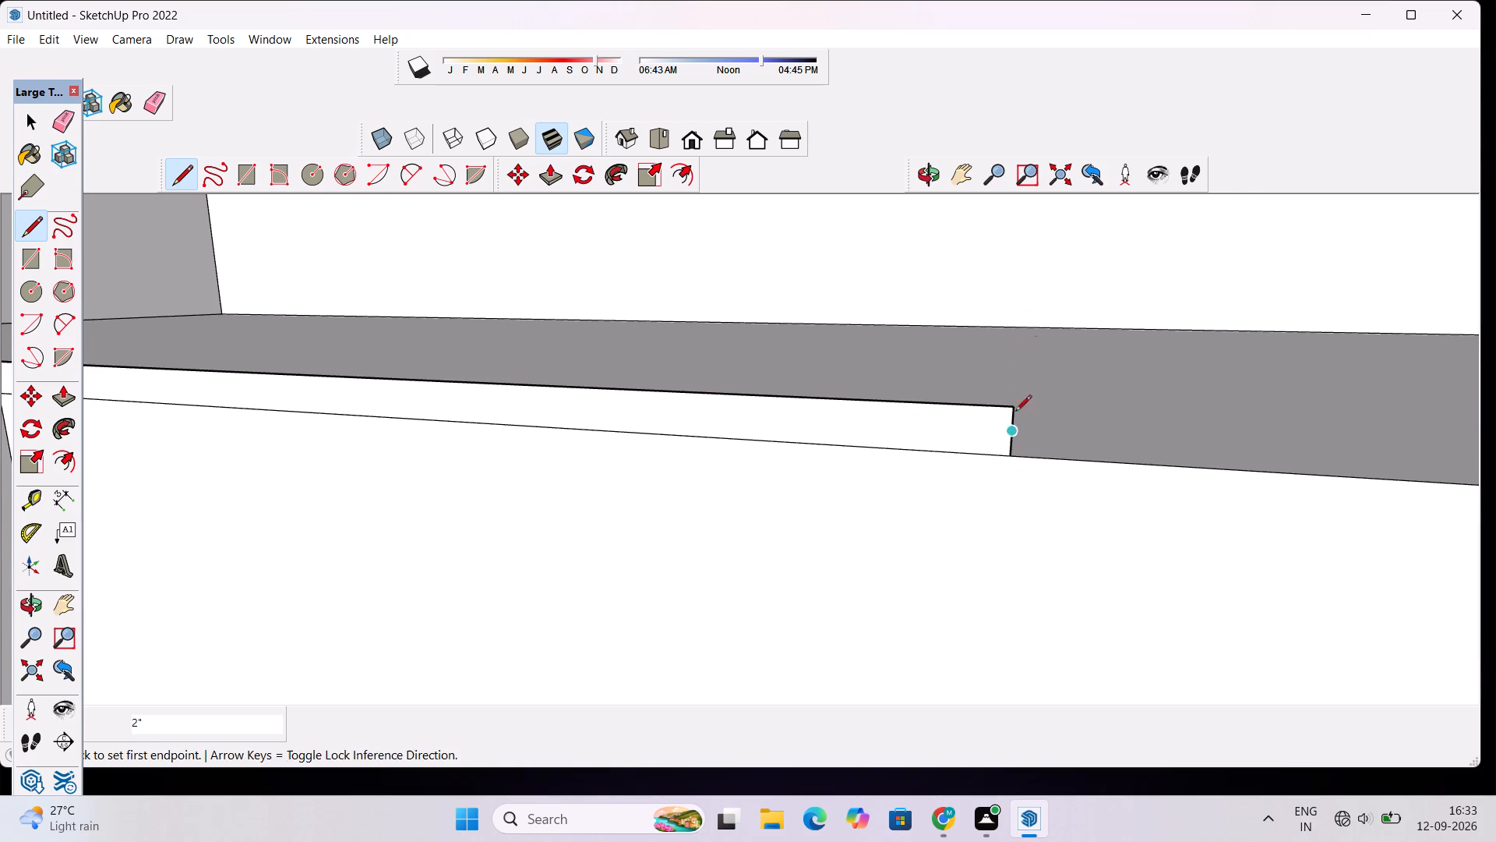
Draw a line from the strip's upper outer corner across the panelled wing's end to the wall and close it down to the block's back corner.
left_click(928, 177)
left_click_drag(1112, 419, 964, 420)
scroll(915, 472, "down", 2)
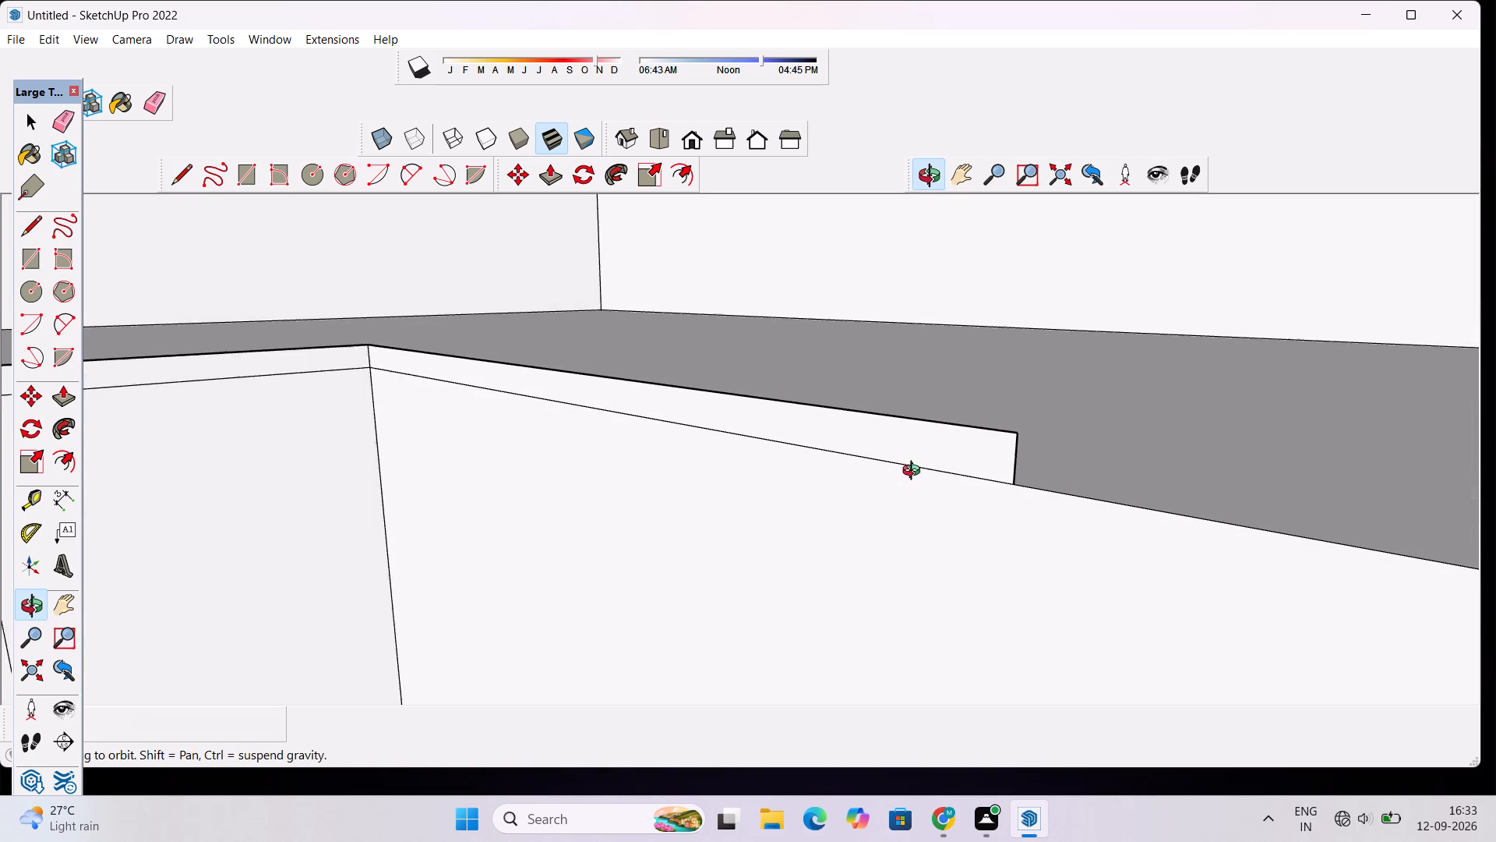
scroll(915, 472, "down", 6)
scroll(1074, 420, "down", 17)
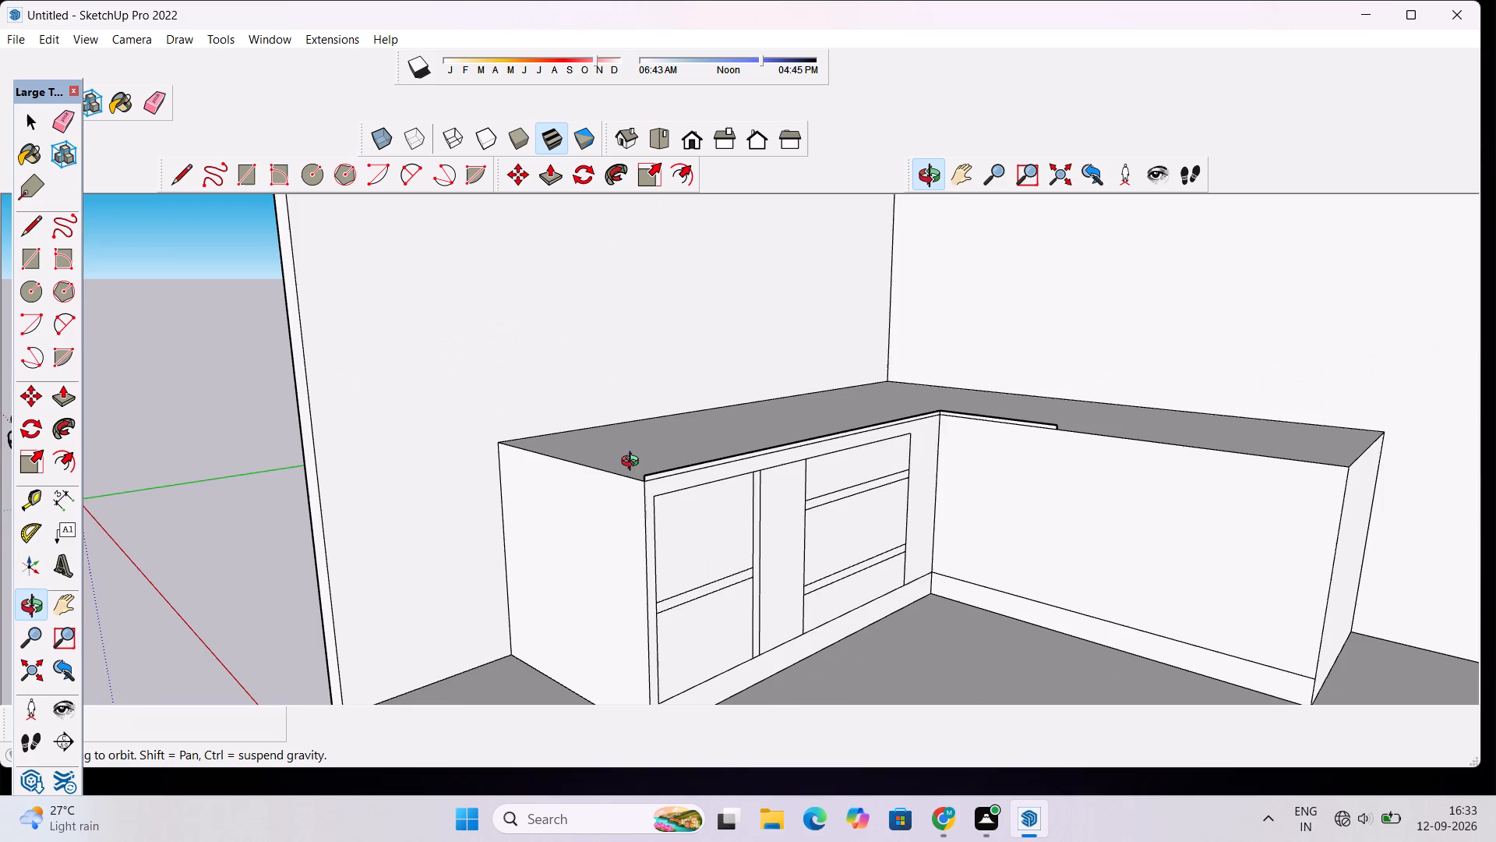
scroll(605, 468, "up", 5)
left_click_drag(619, 491, 712, 500)
scroll(723, 497, "up", 2)
key("l")
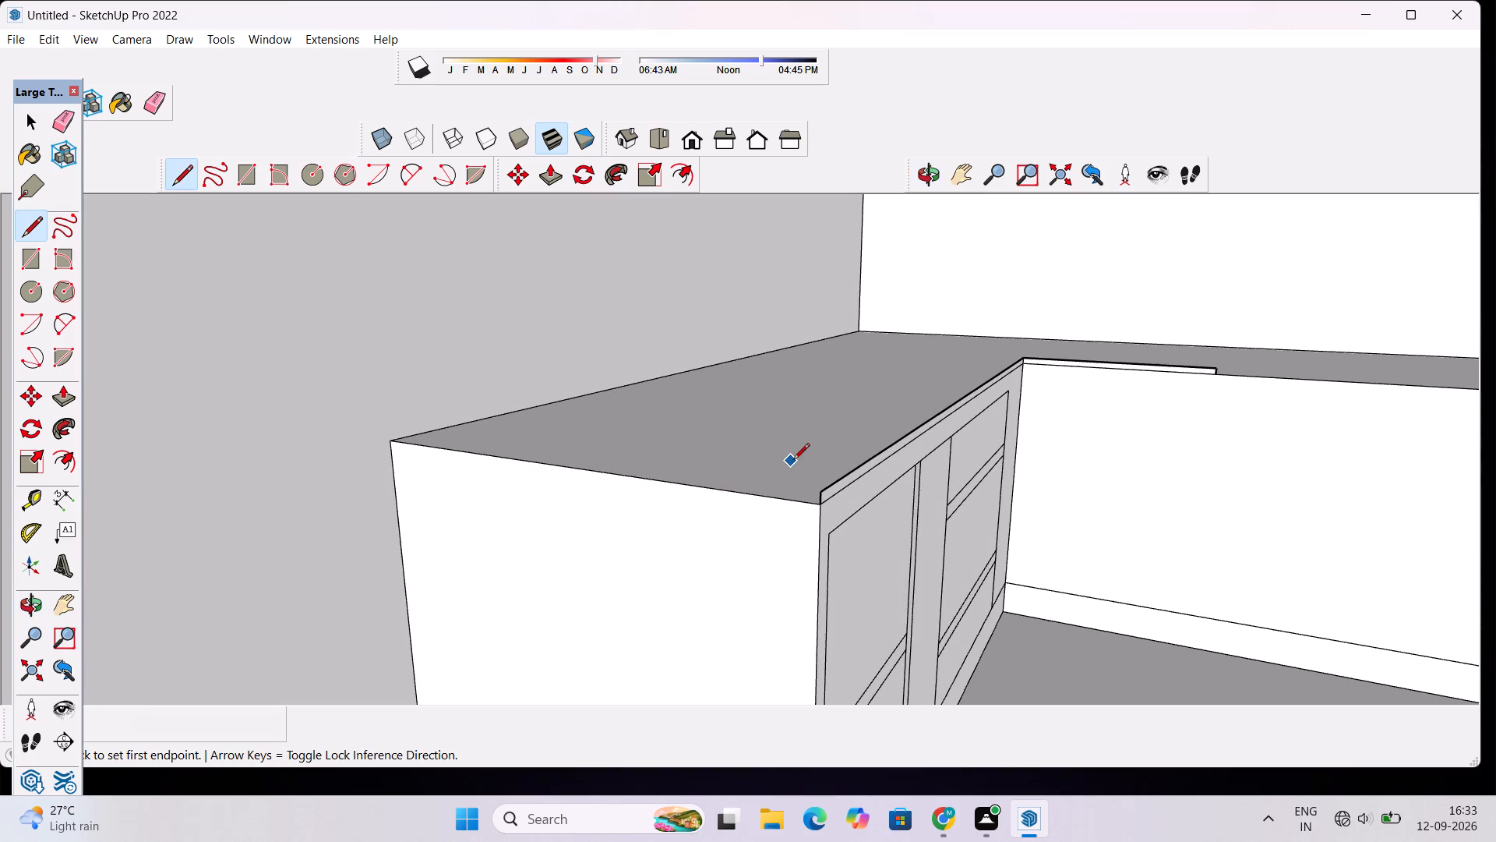
scroll(794, 461, "up", 4)
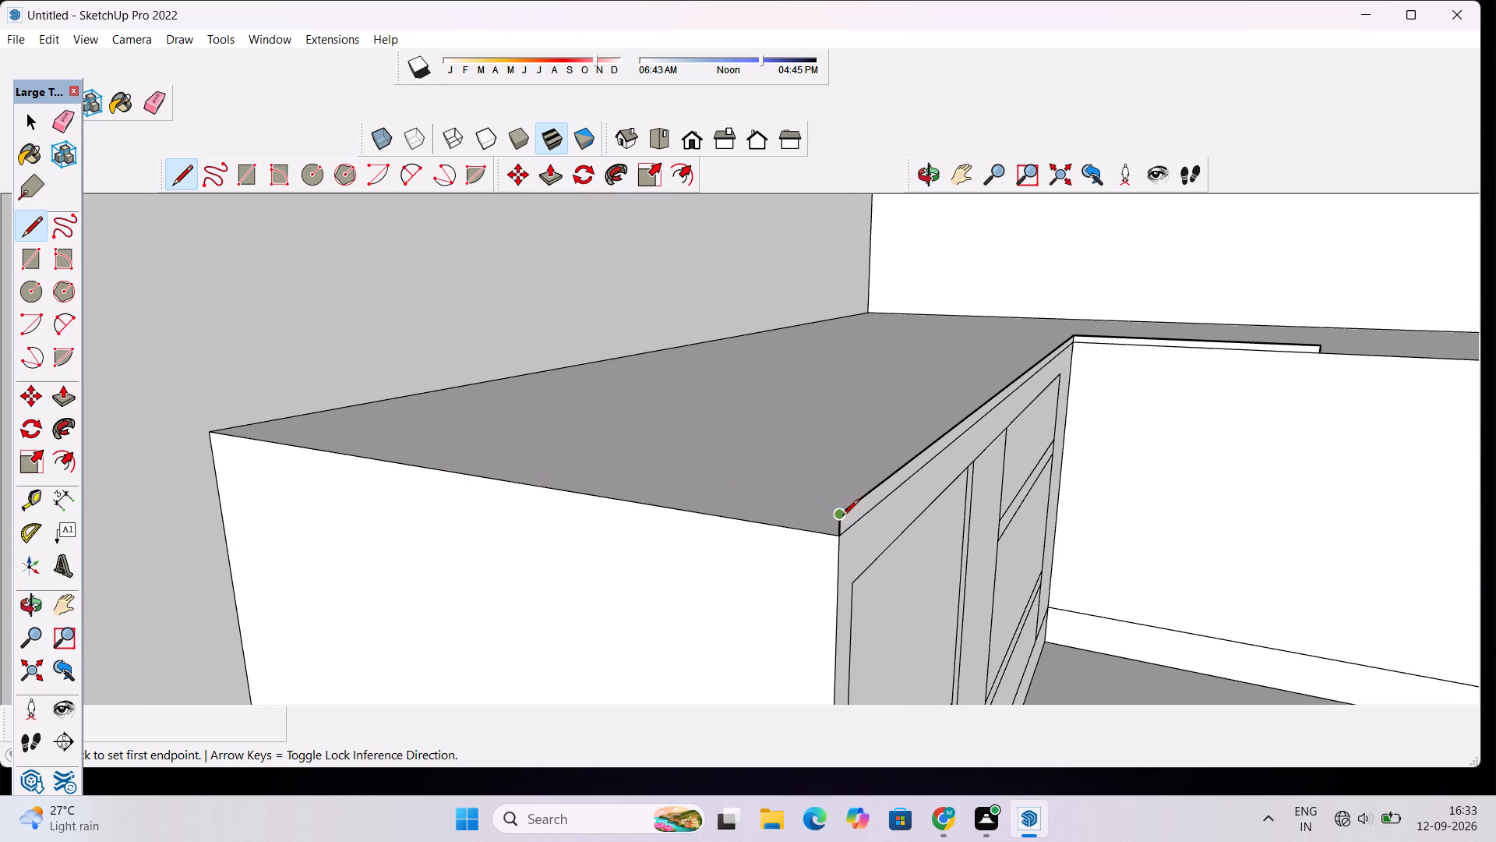
left_click(837, 517)
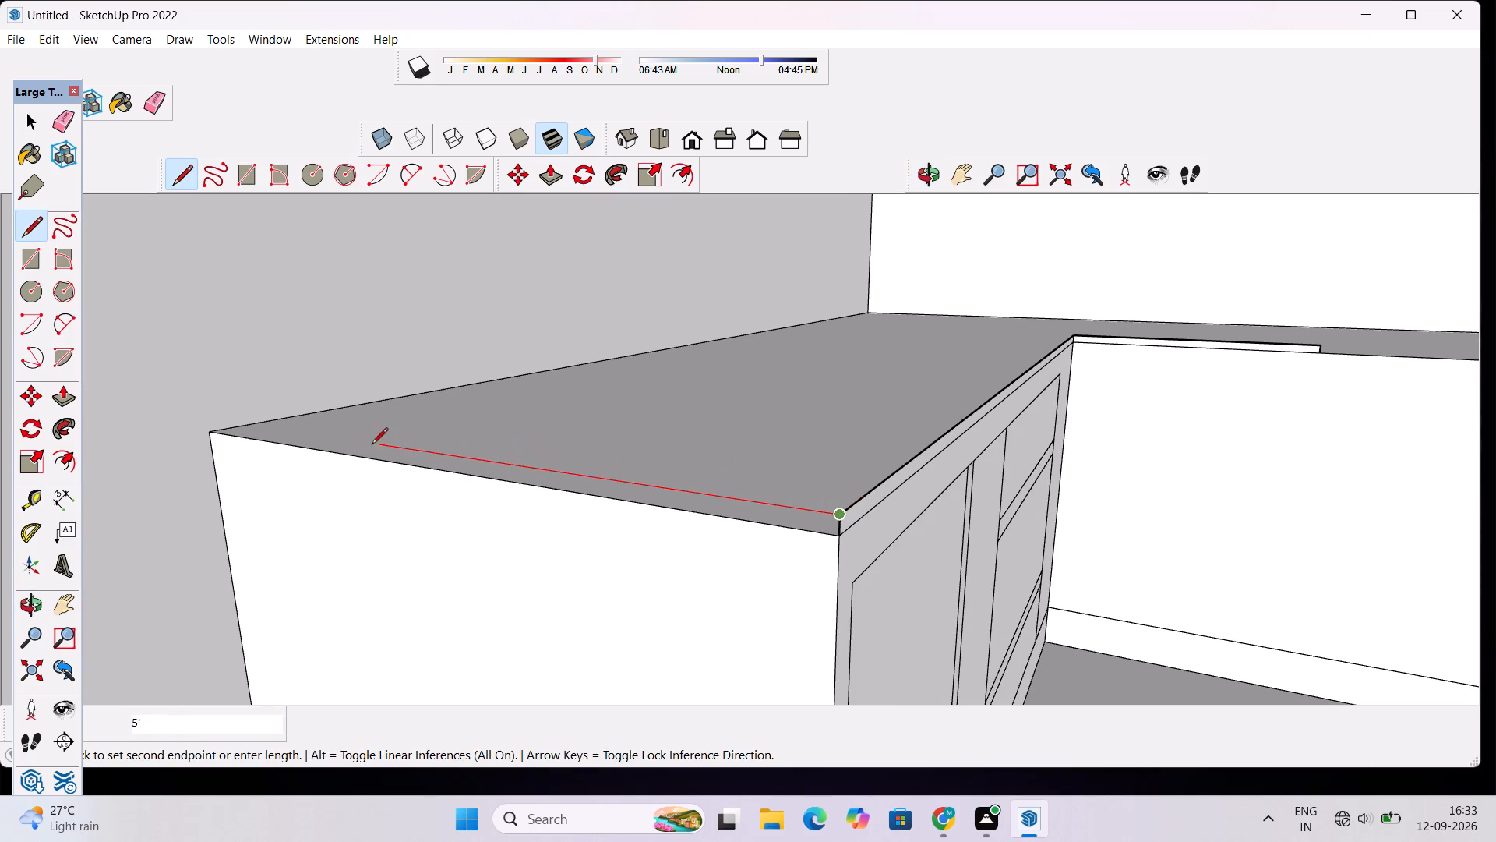
left_click(205, 416)
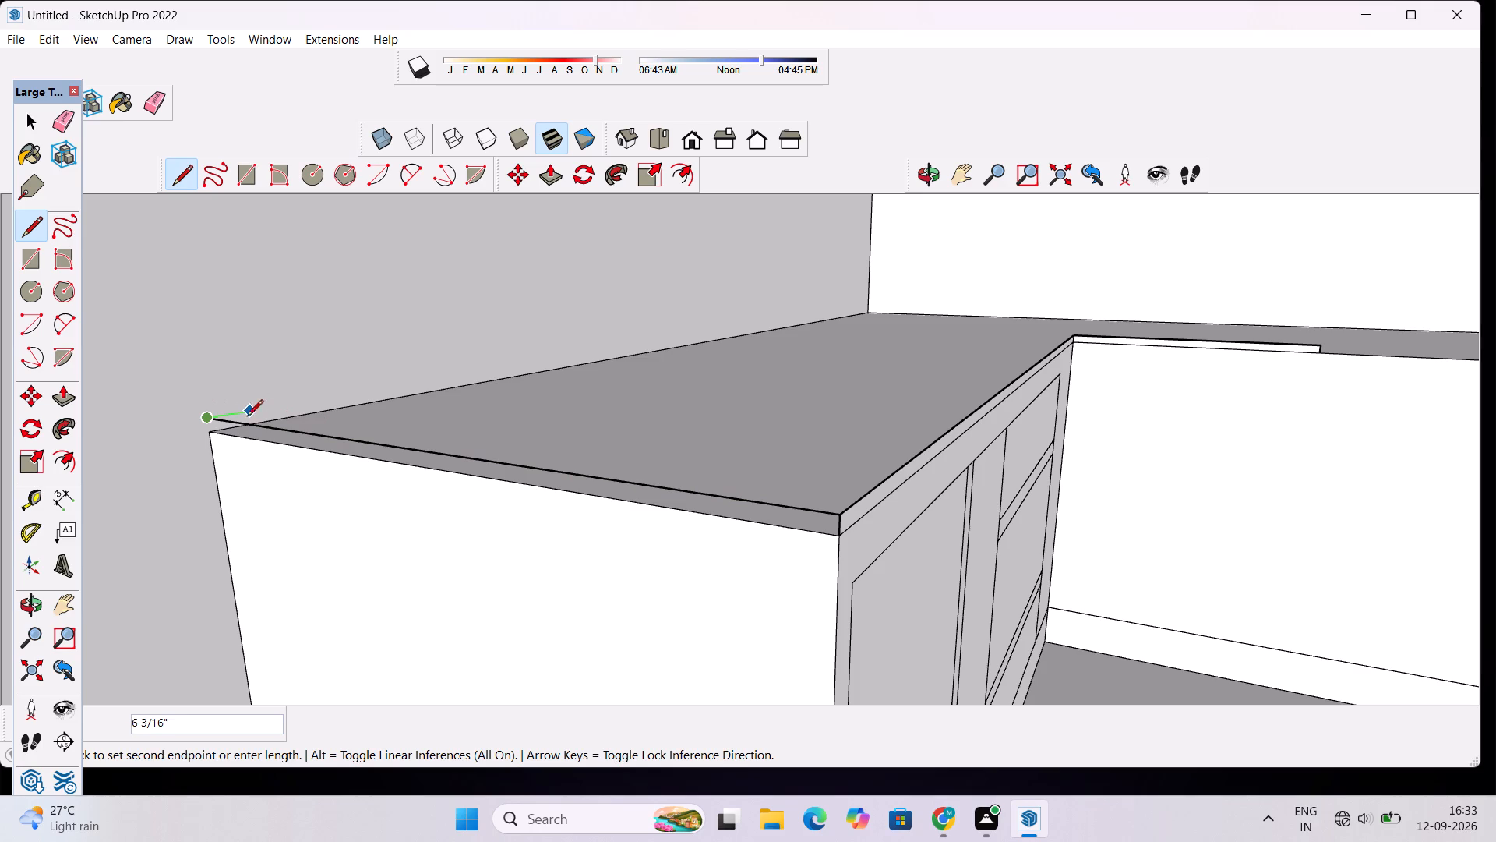
scroll(203, 442, "up", 10)
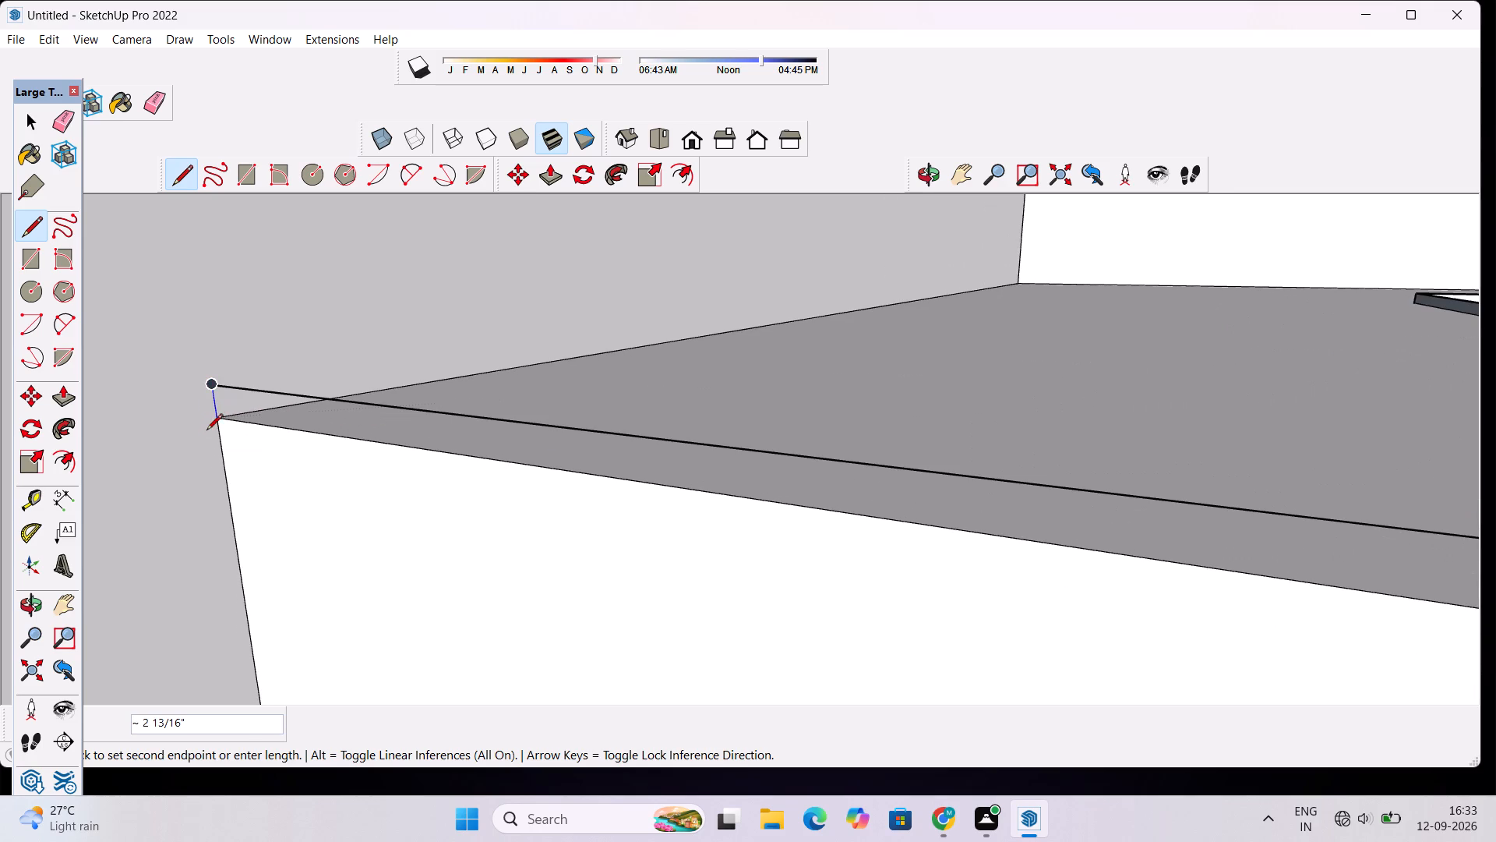
left_click(212, 423)
key("space")
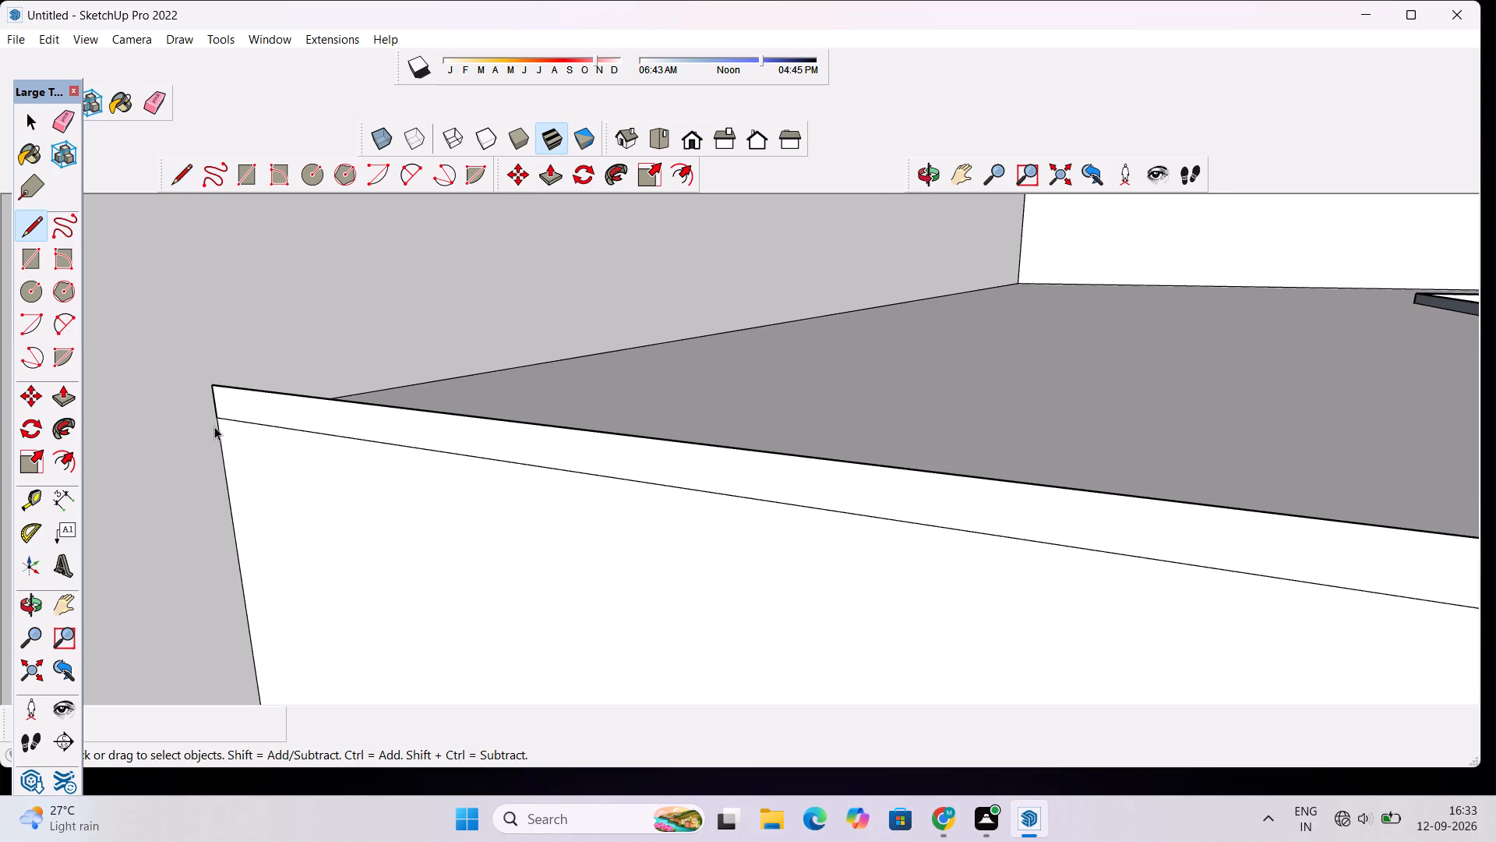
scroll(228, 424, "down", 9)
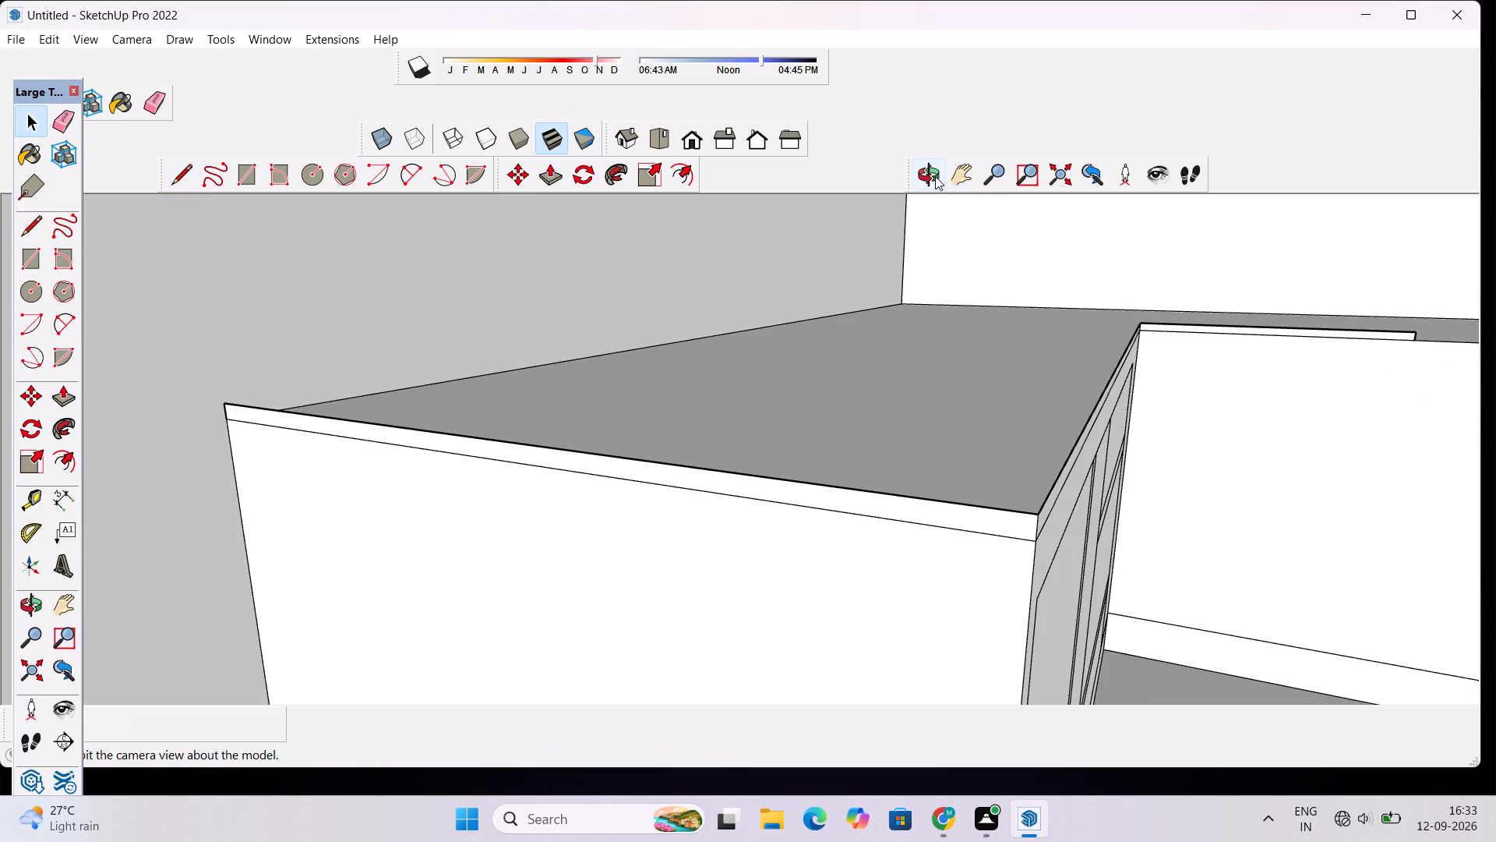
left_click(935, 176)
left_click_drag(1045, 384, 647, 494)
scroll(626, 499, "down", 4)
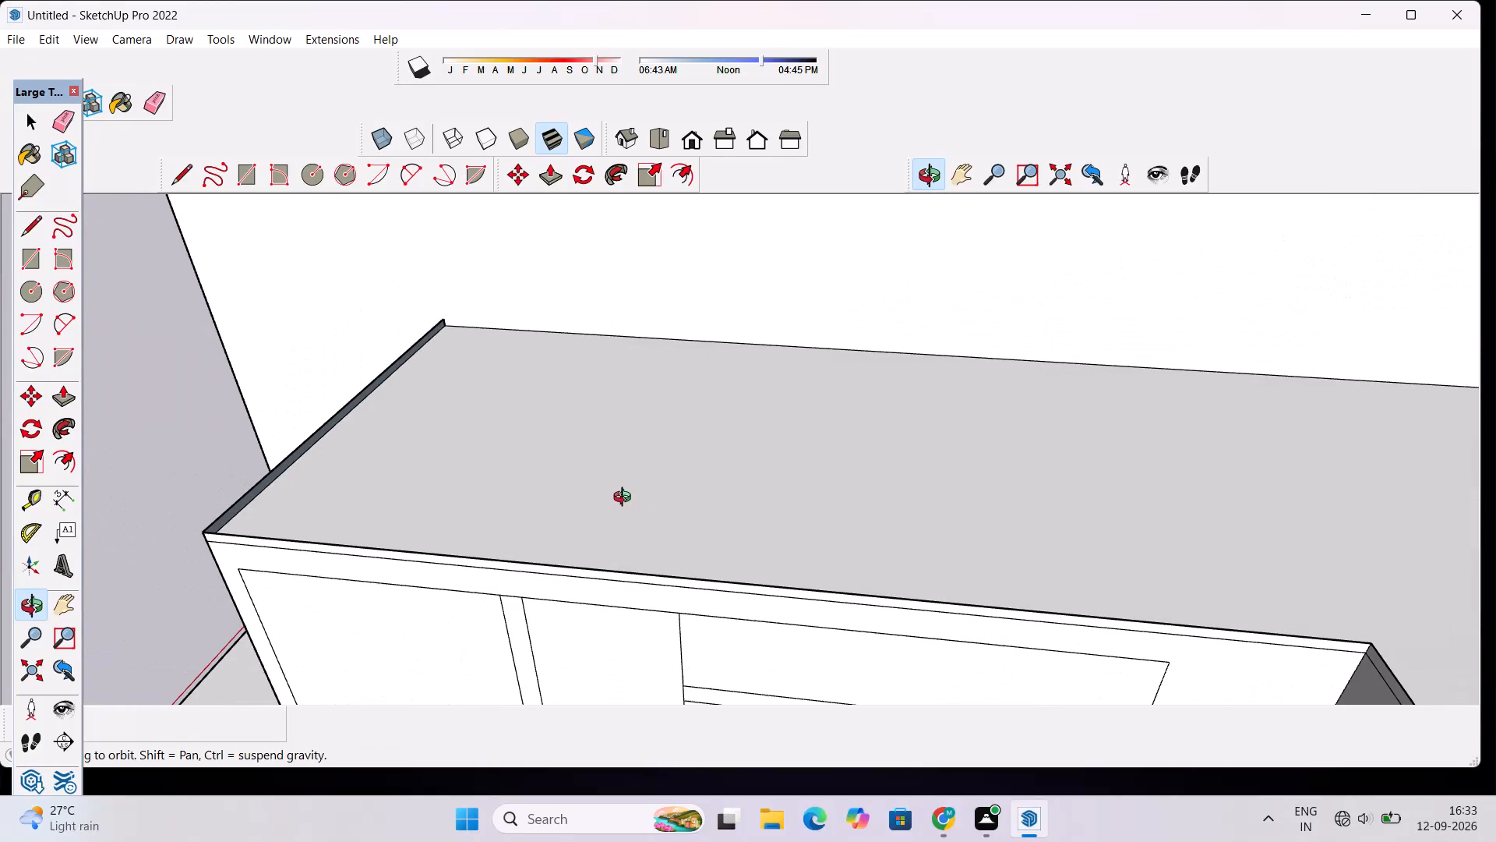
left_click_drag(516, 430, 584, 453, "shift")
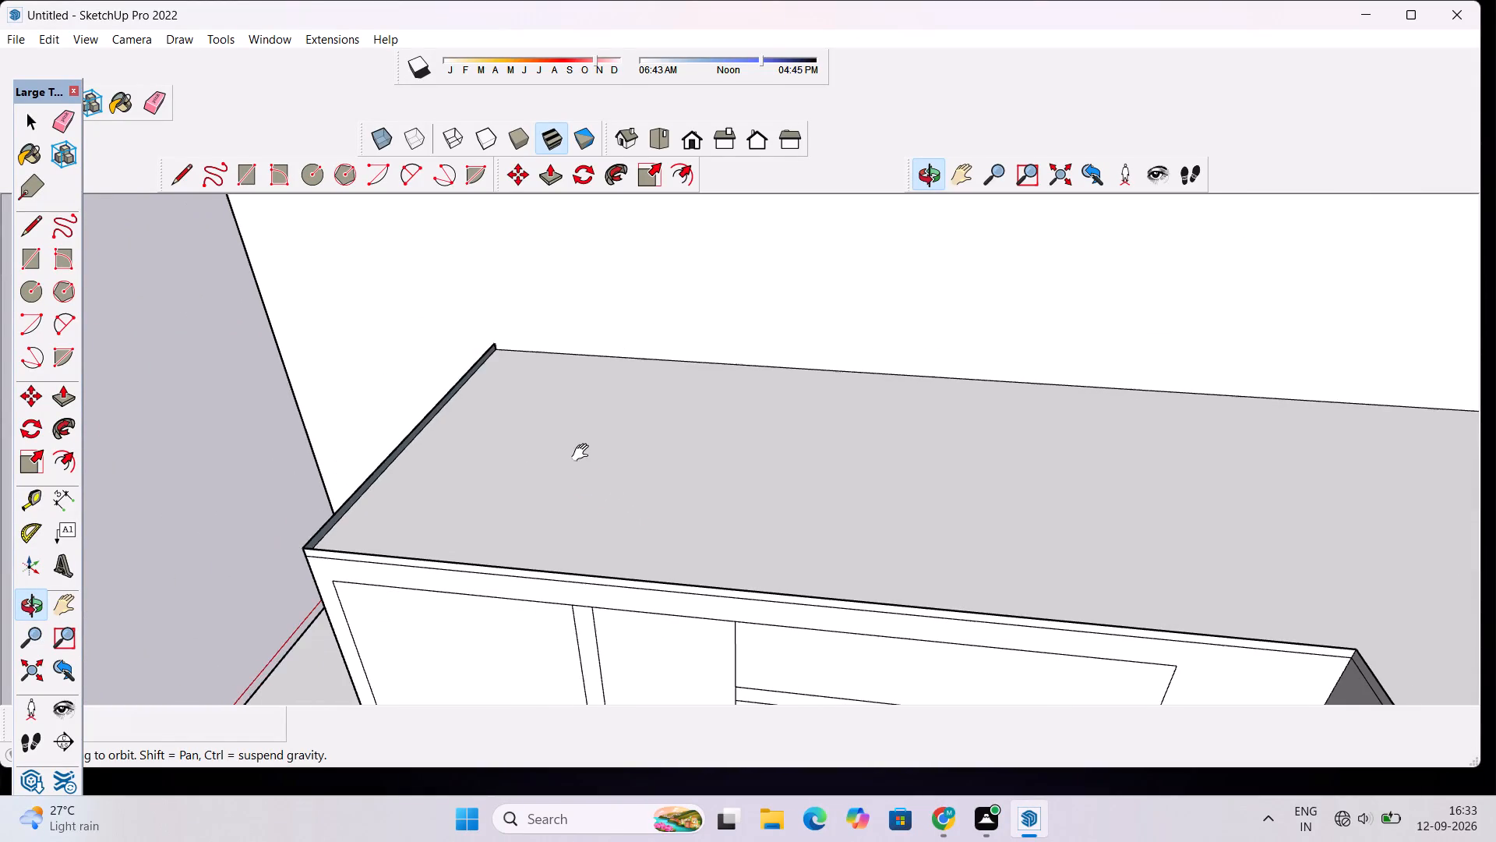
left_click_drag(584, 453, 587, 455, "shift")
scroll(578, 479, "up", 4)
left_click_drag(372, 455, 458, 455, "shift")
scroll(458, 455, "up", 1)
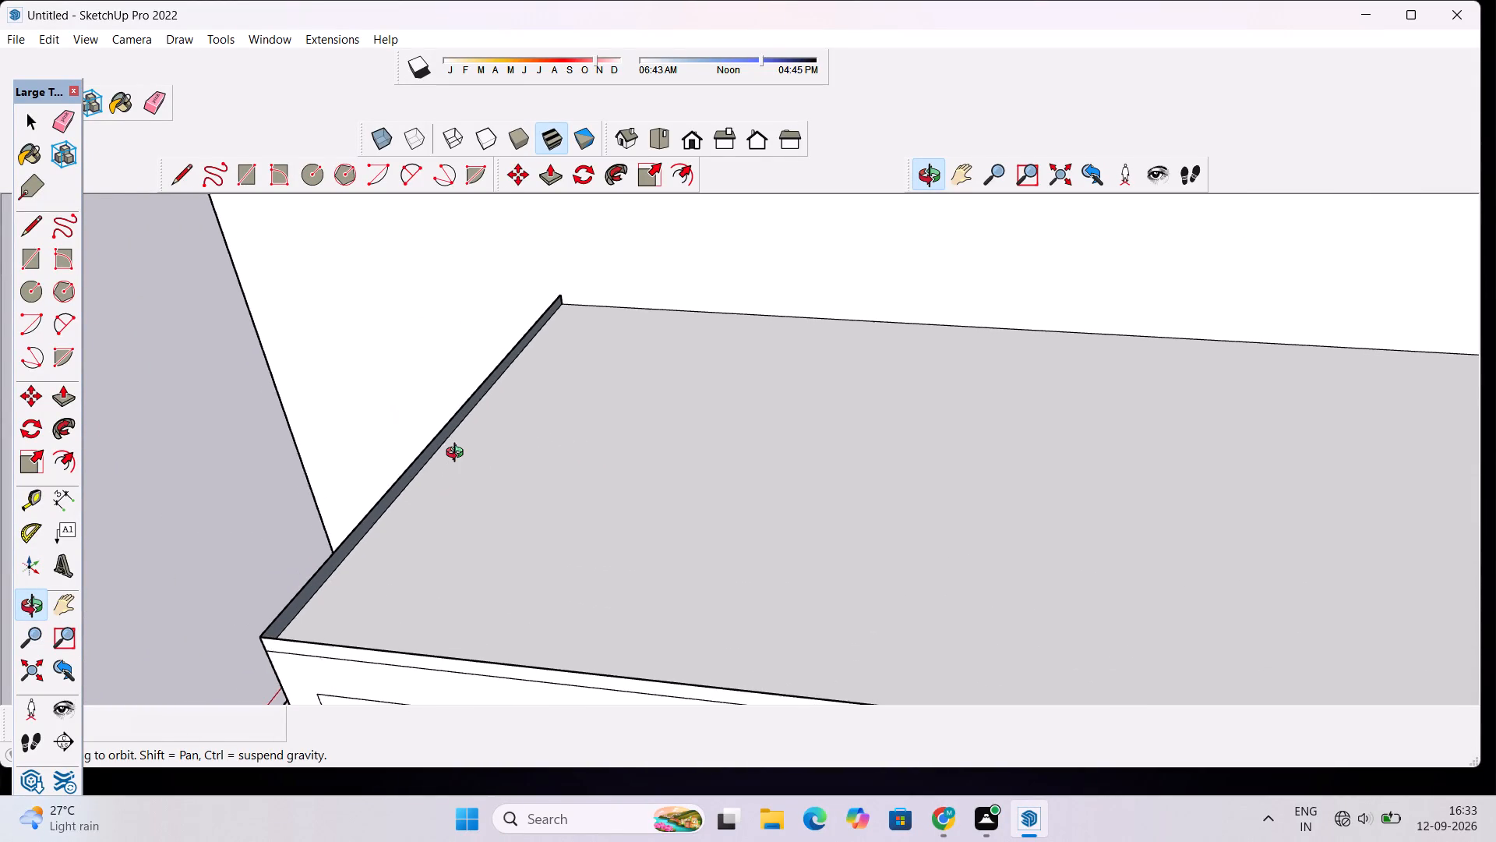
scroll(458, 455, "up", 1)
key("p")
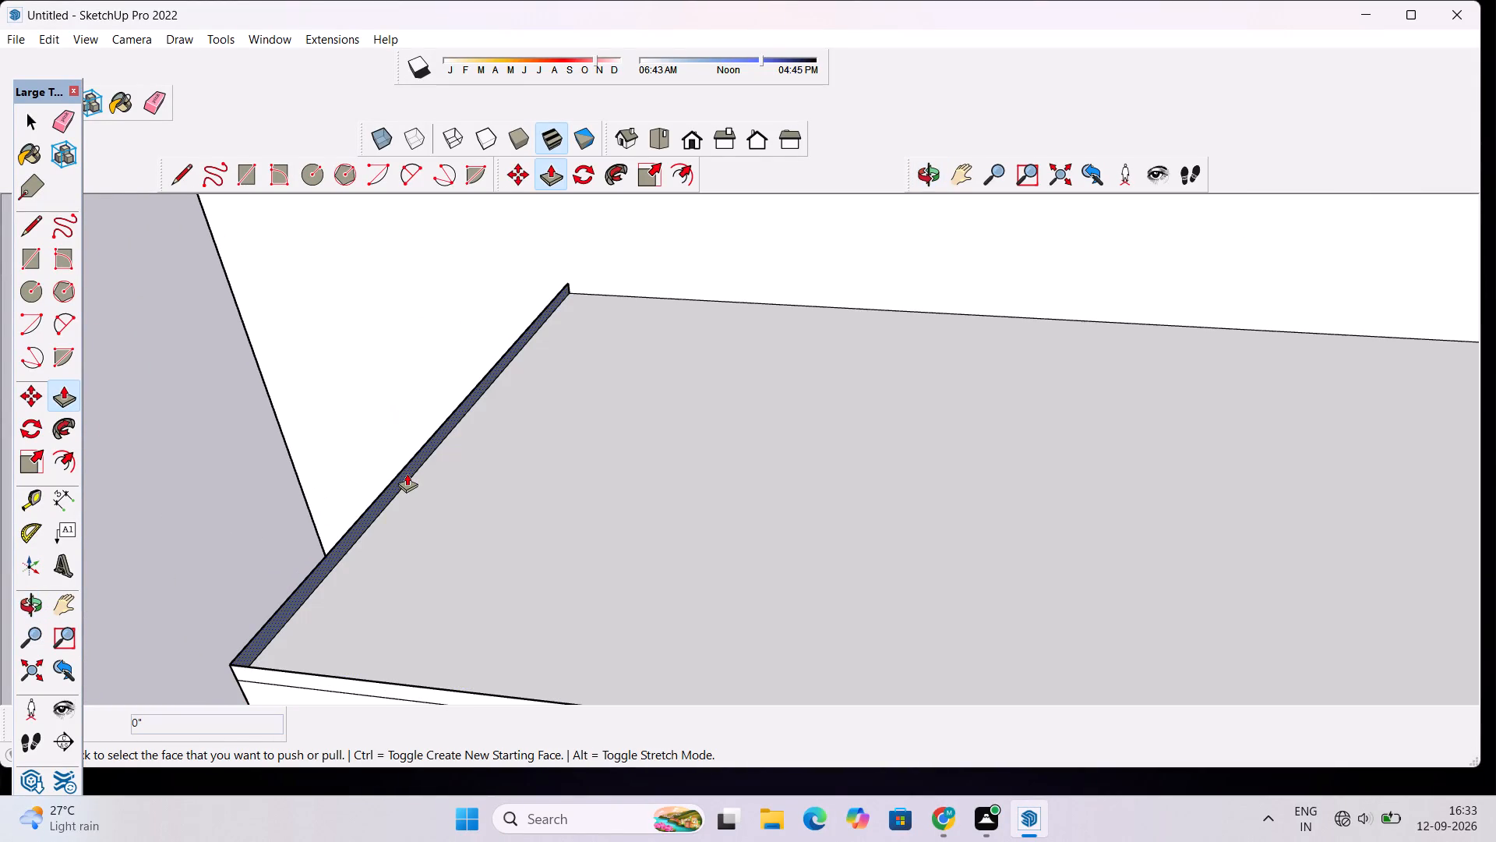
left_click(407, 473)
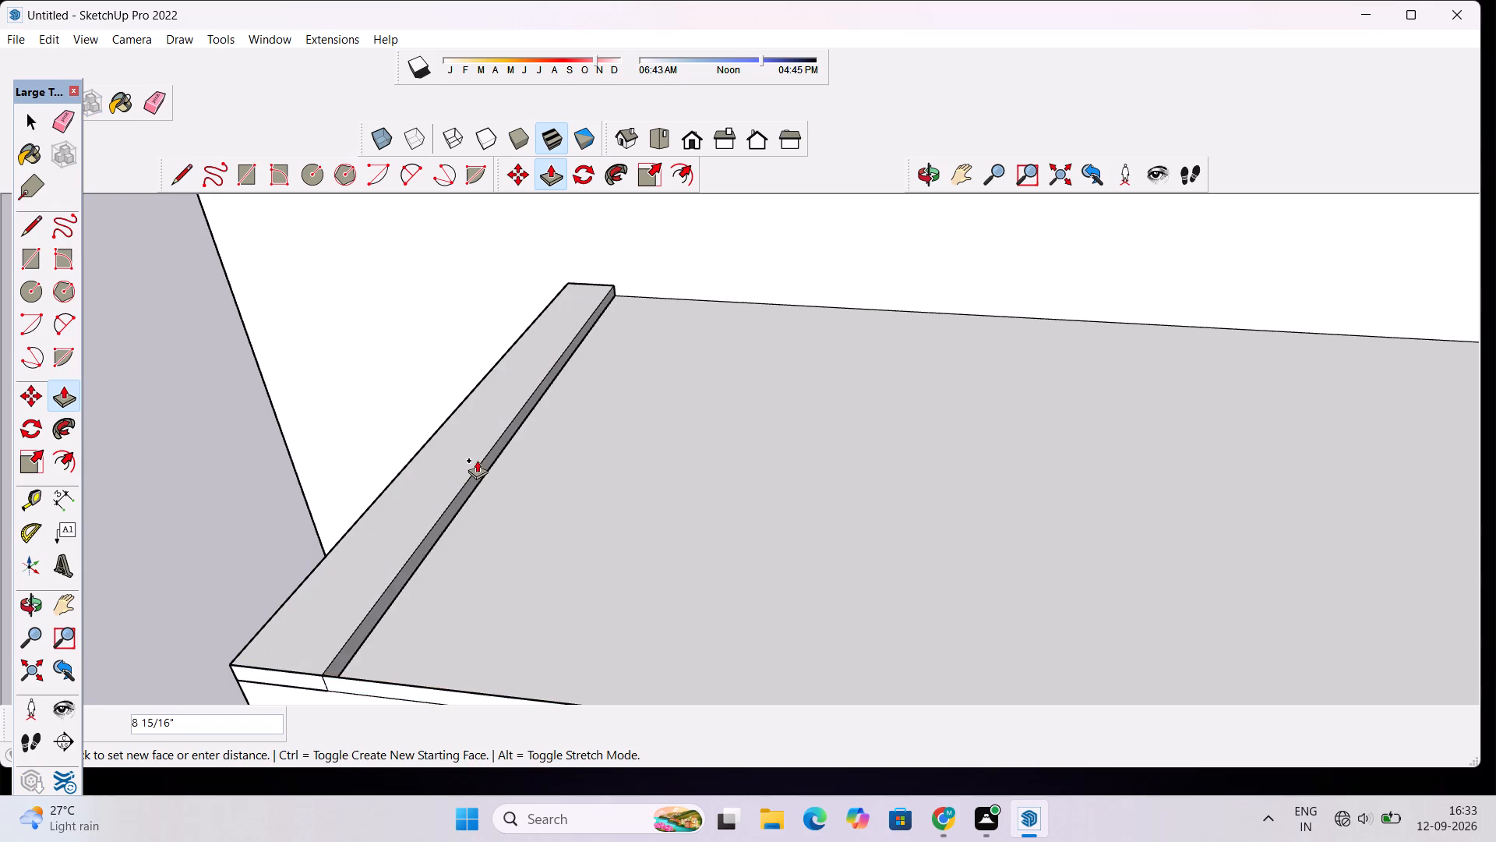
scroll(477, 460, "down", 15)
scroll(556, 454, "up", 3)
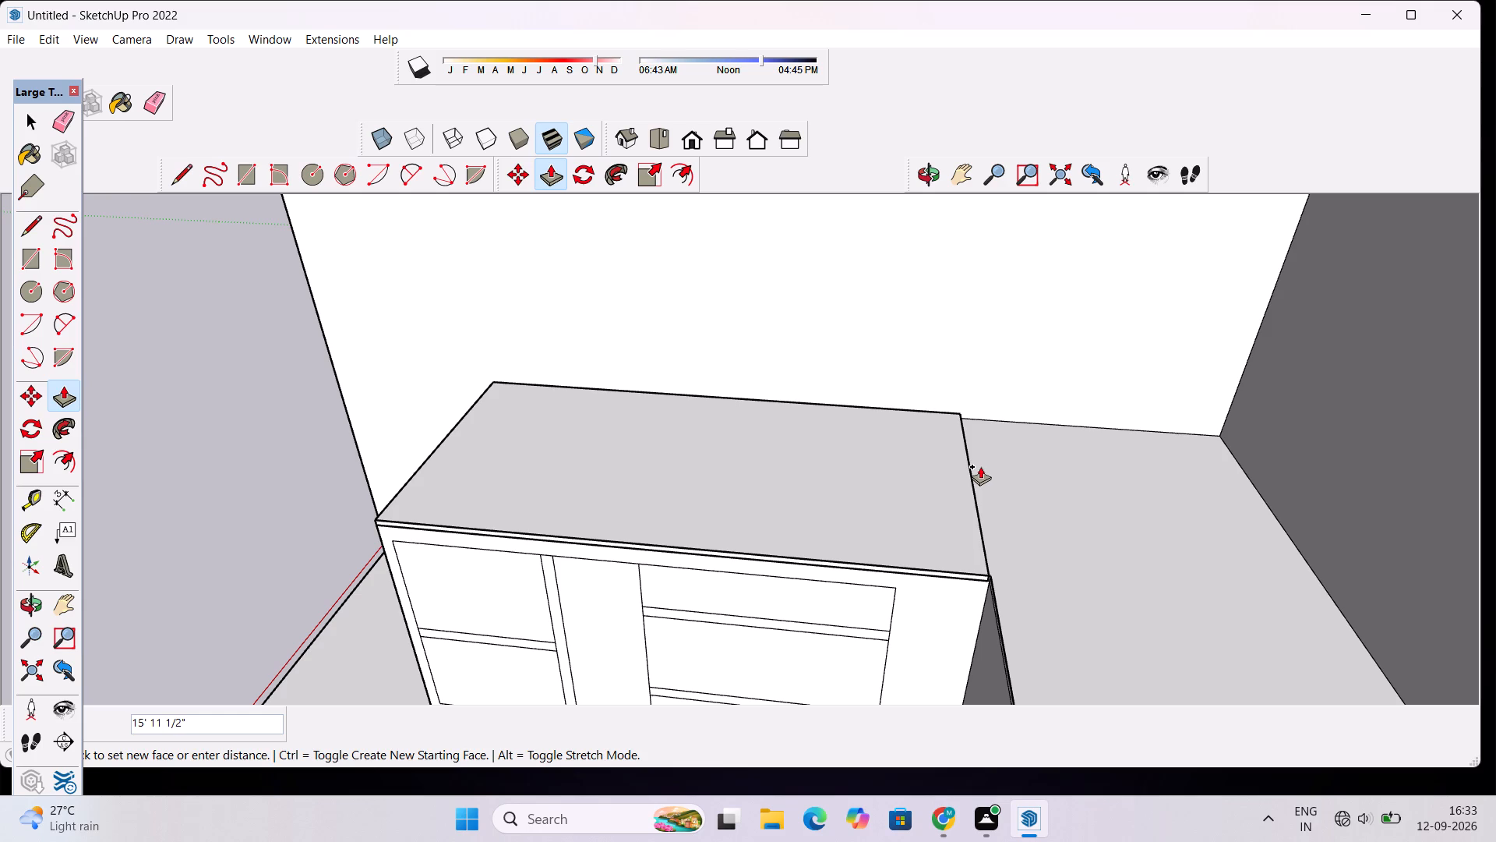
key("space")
Draw an 8' line across the block's top from the end of the 5' strip straight to the opposite wall.
left_click(1048, 539)
scroll(1021, 462, "down", 4)
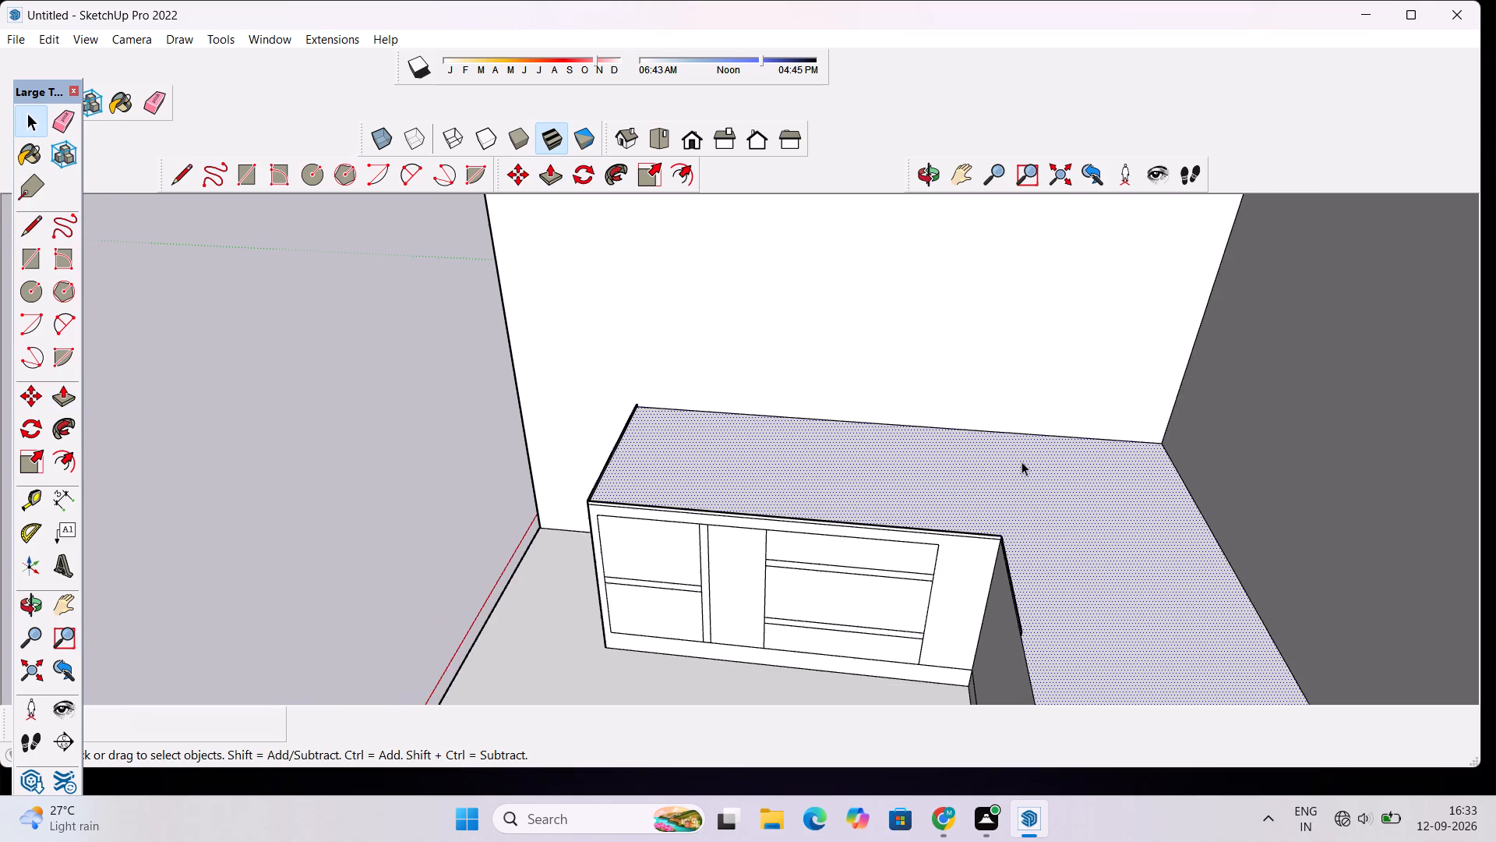
scroll(1021, 462, "down", 1)
scroll(1025, 663, "up", 9)
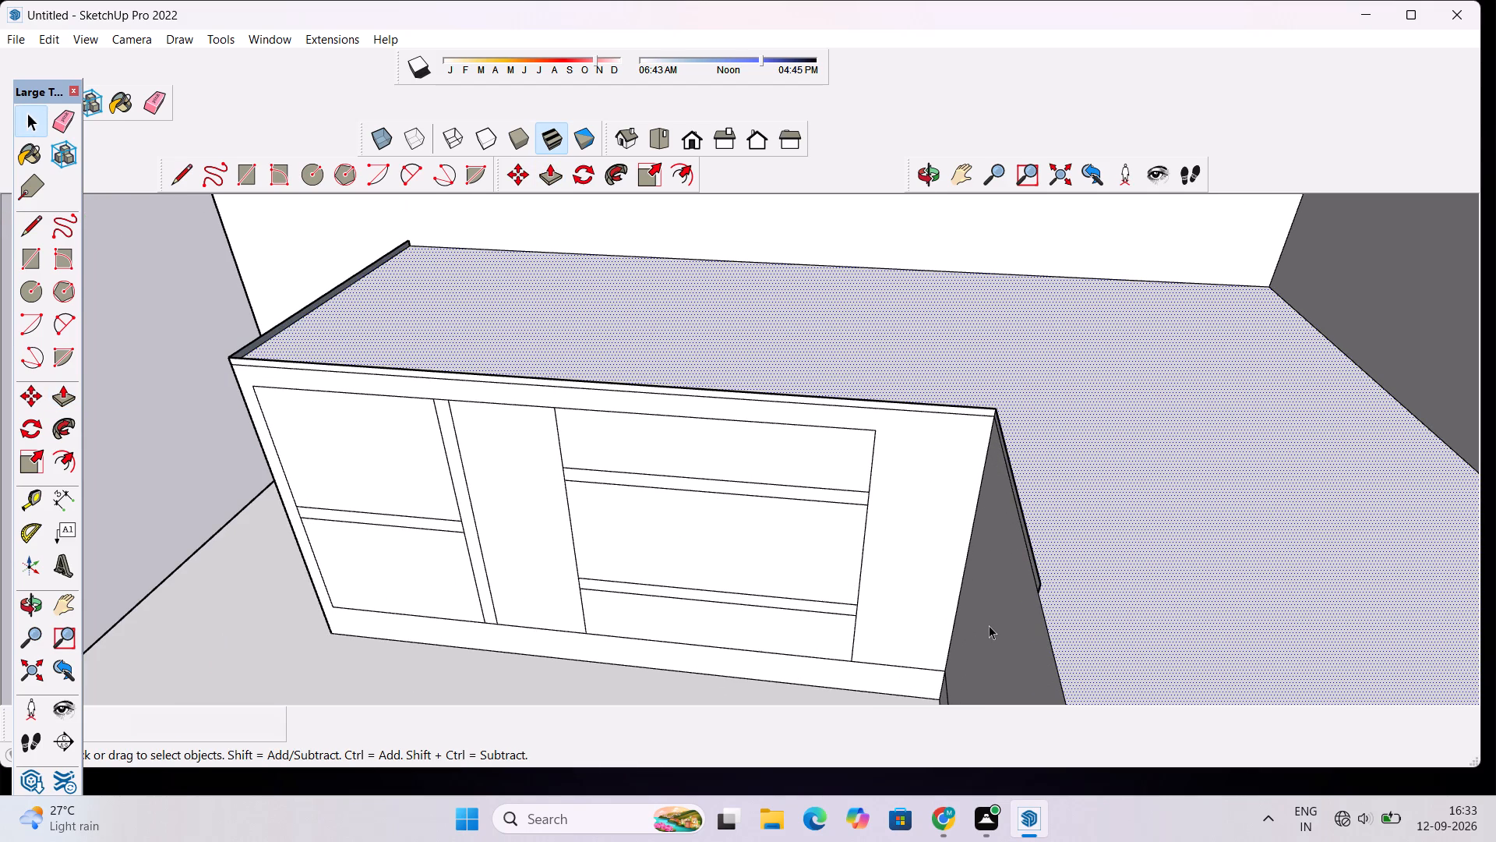
key("space")
key("l")
scroll(1108, 625, "up", 5)
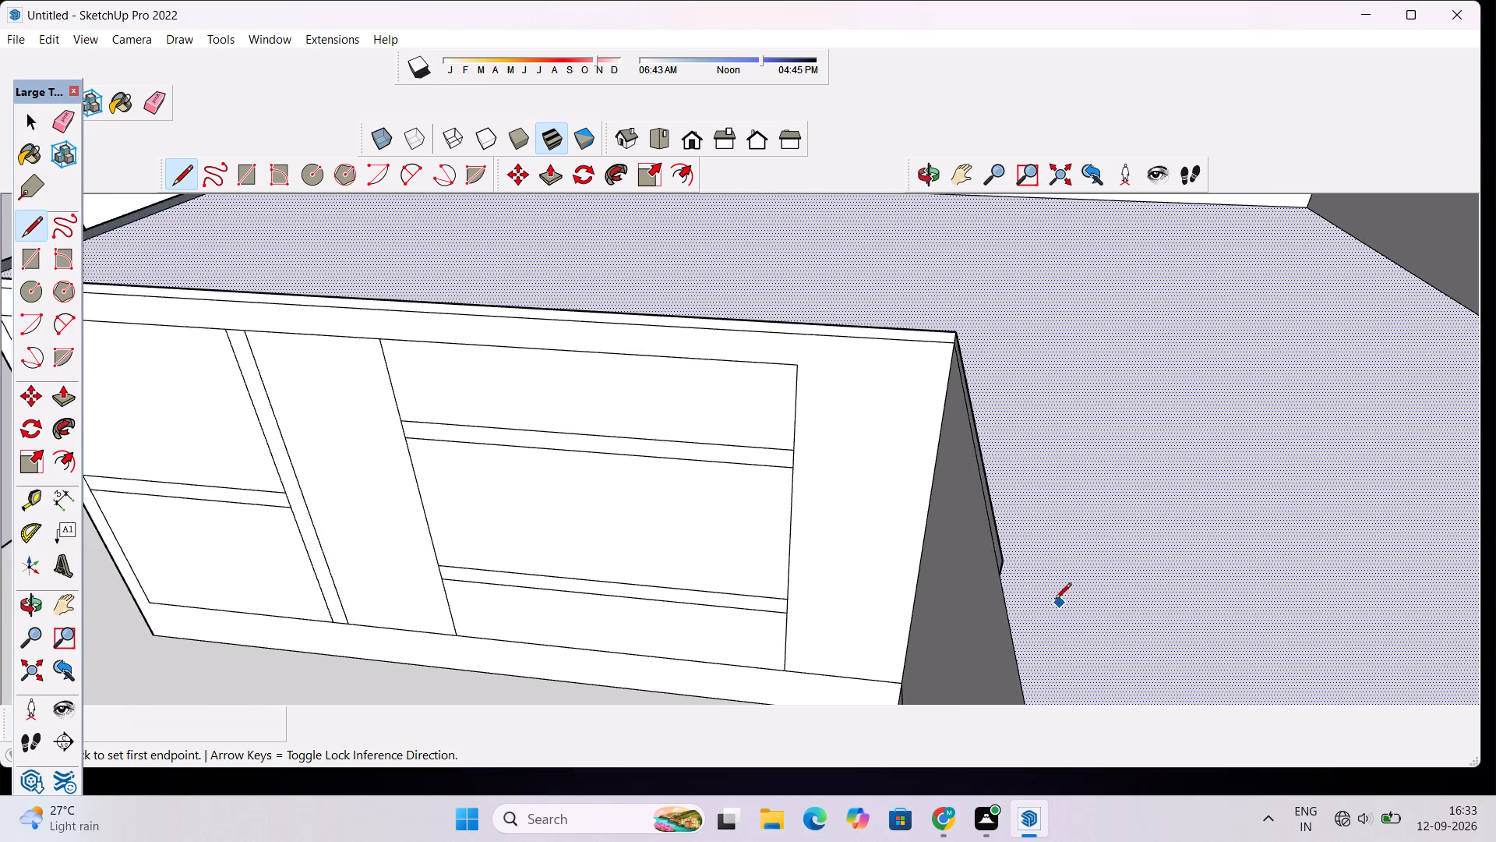
scroll(1055, 600, "up", 4)
left_click(979, 564)
scroll(1063, 549, "down", 3)
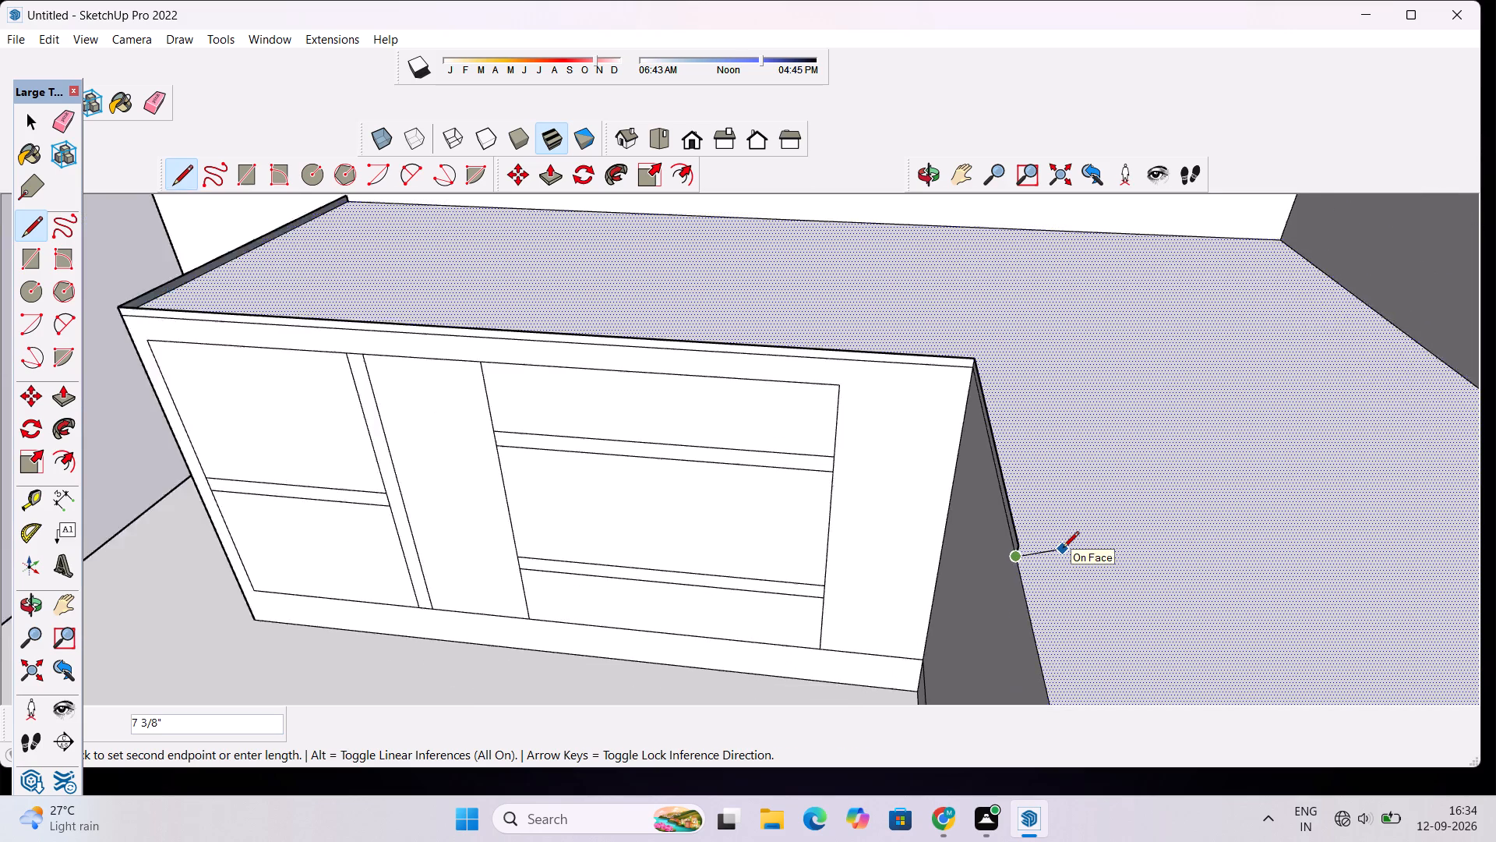
scroll(1063, 549, "down", 8)
scroll(1158, 548, "up", 1)
scroll(1158, 548, "down", 7)
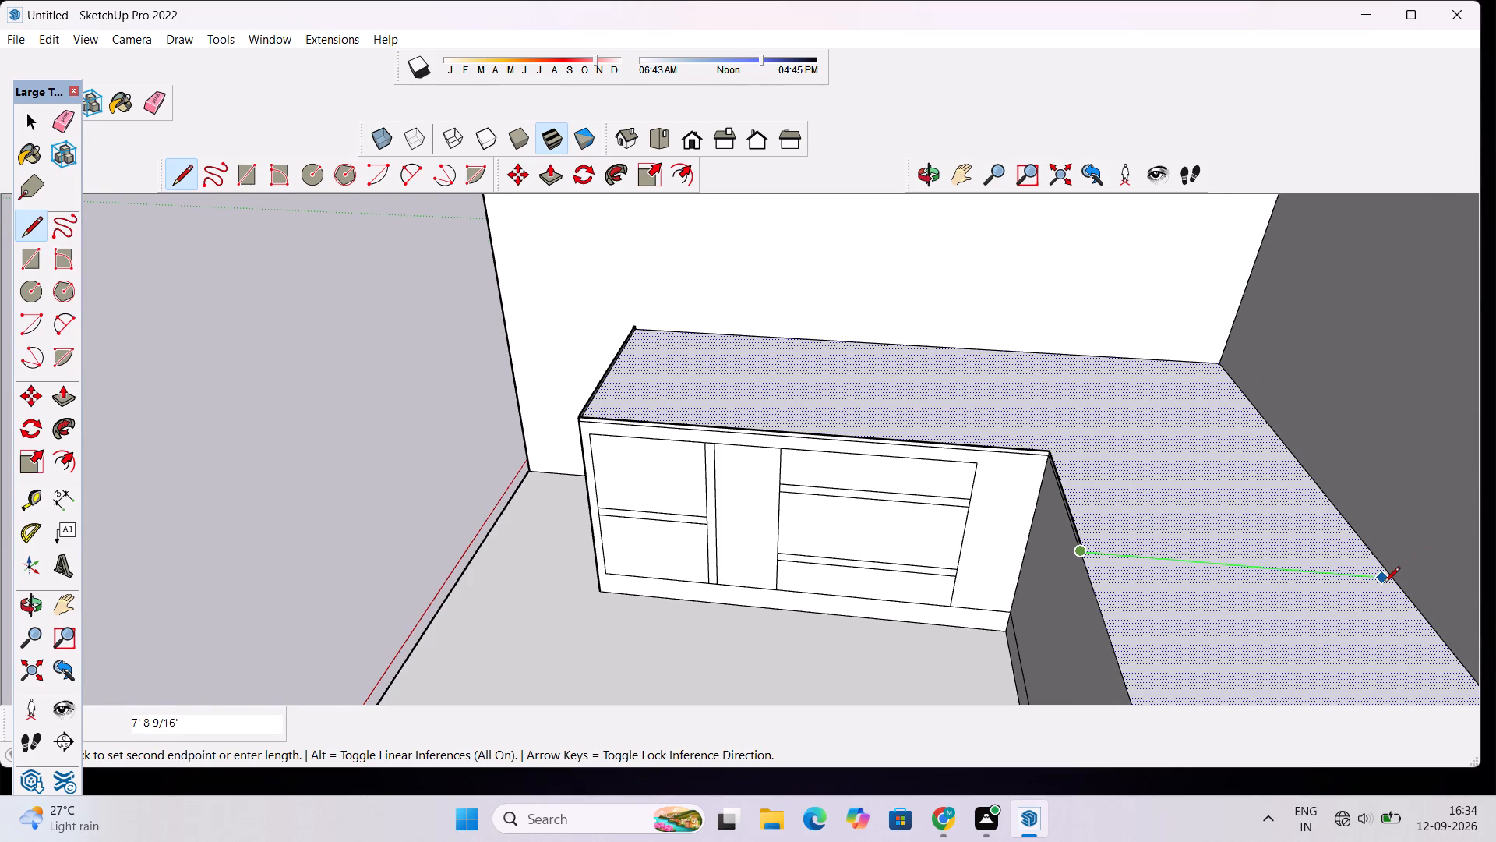
scroll(1388, 582, "up", 8)
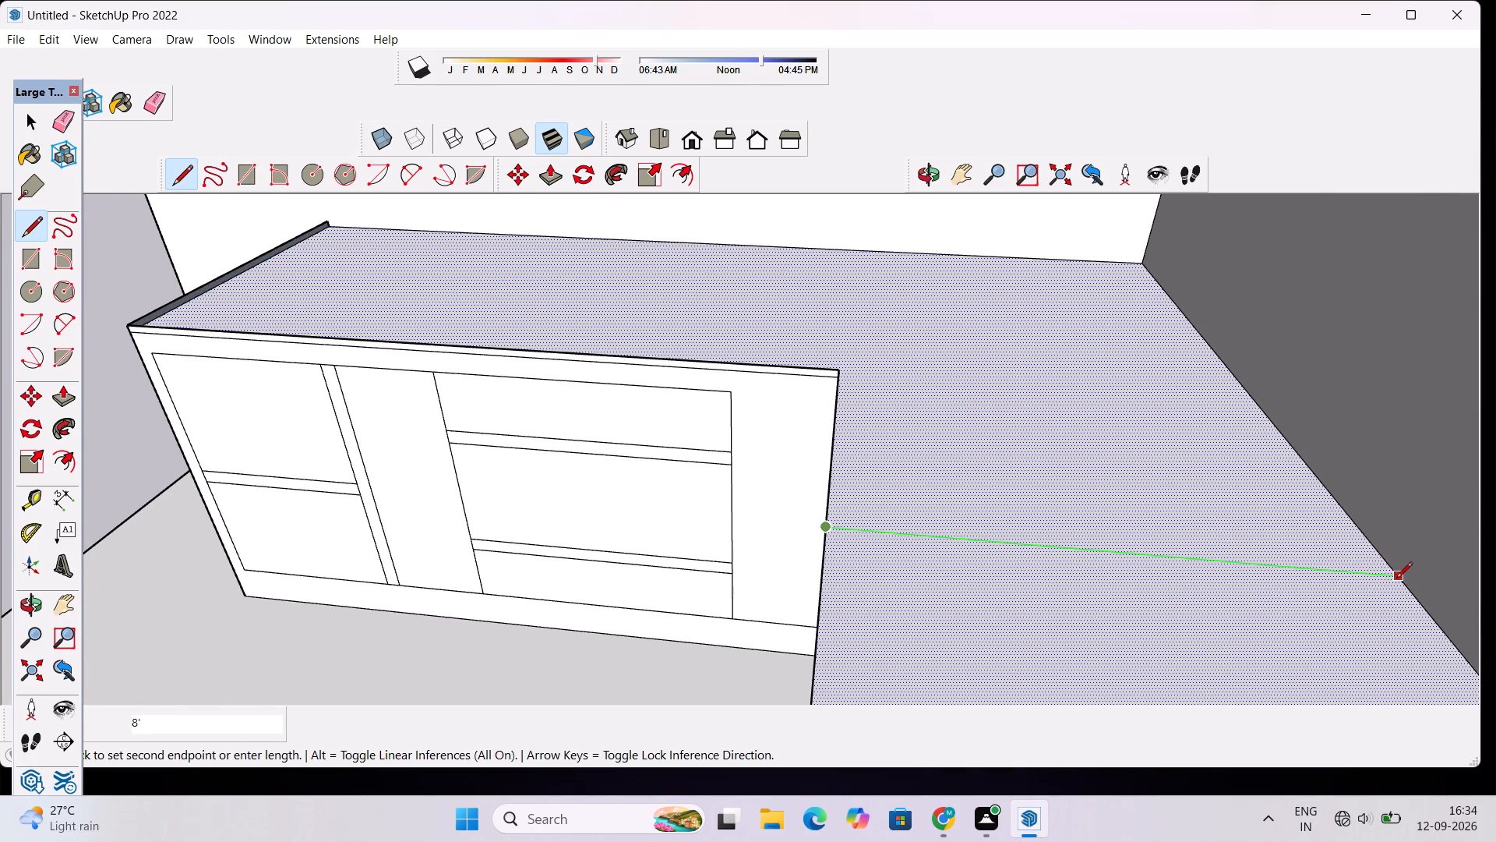
left_click(1396, 579)
key("space")
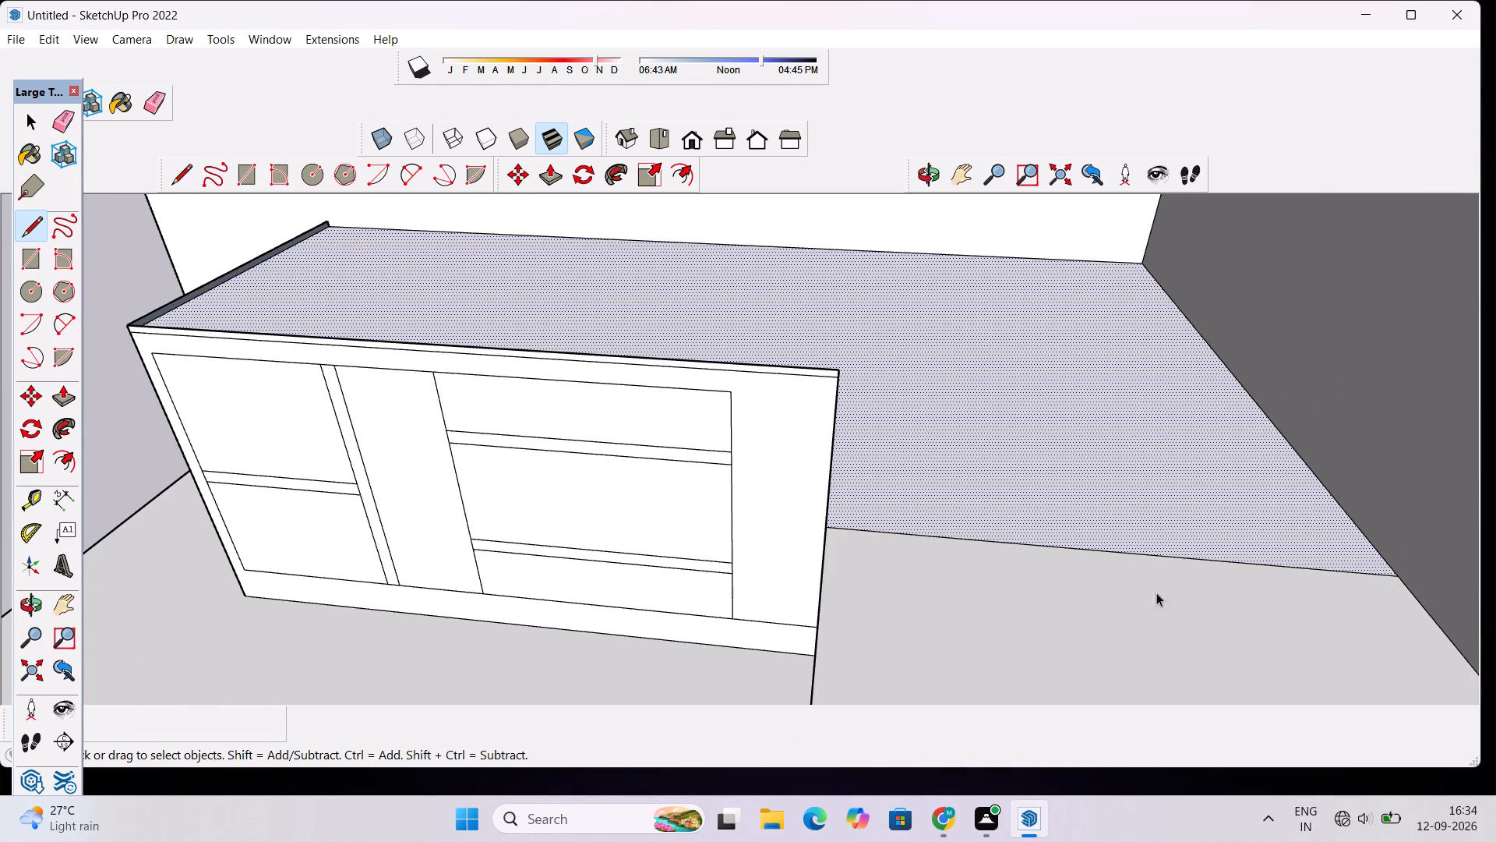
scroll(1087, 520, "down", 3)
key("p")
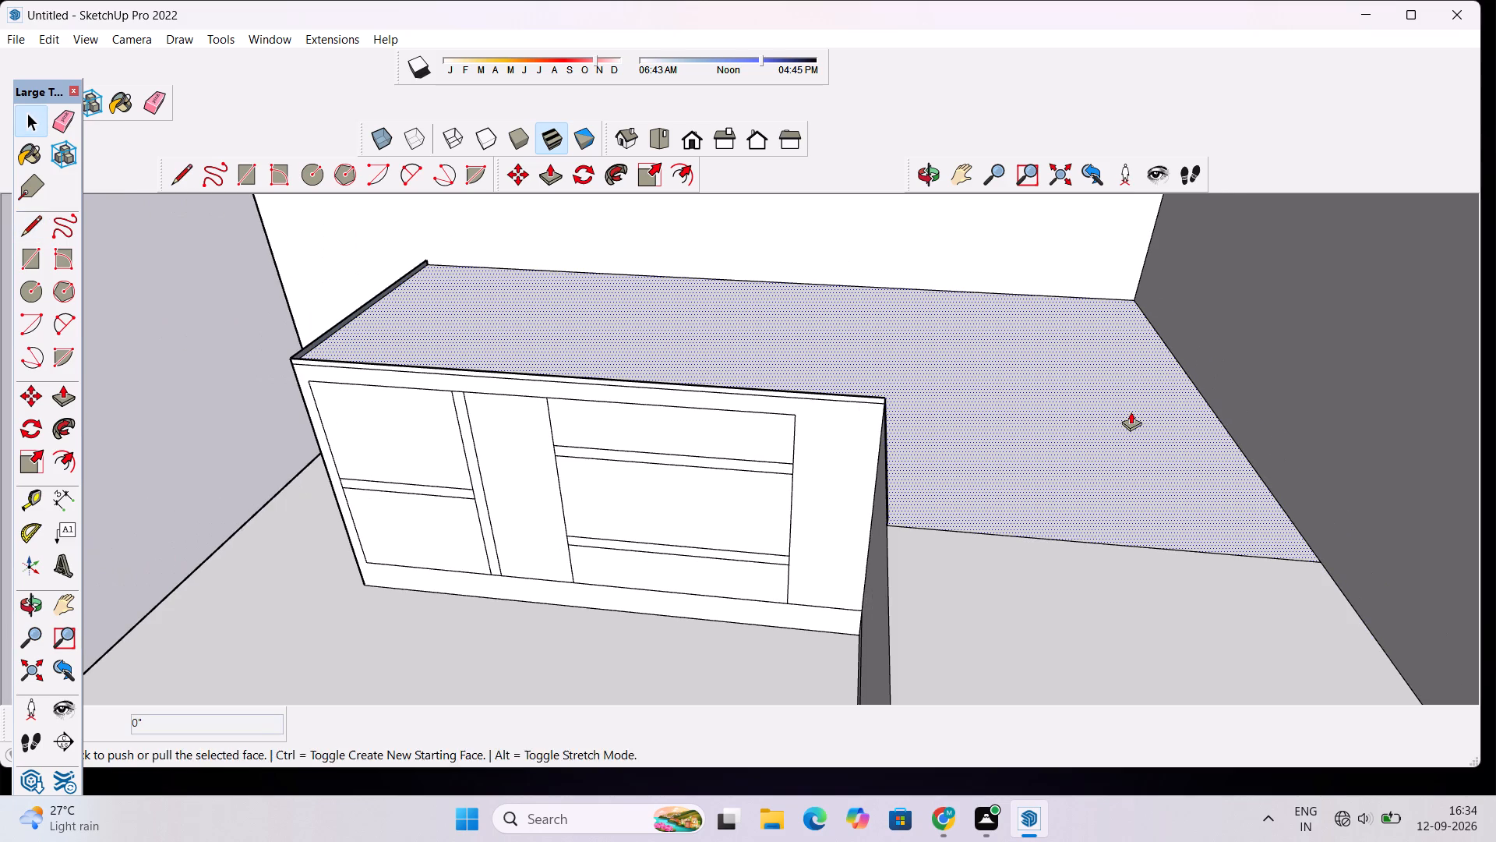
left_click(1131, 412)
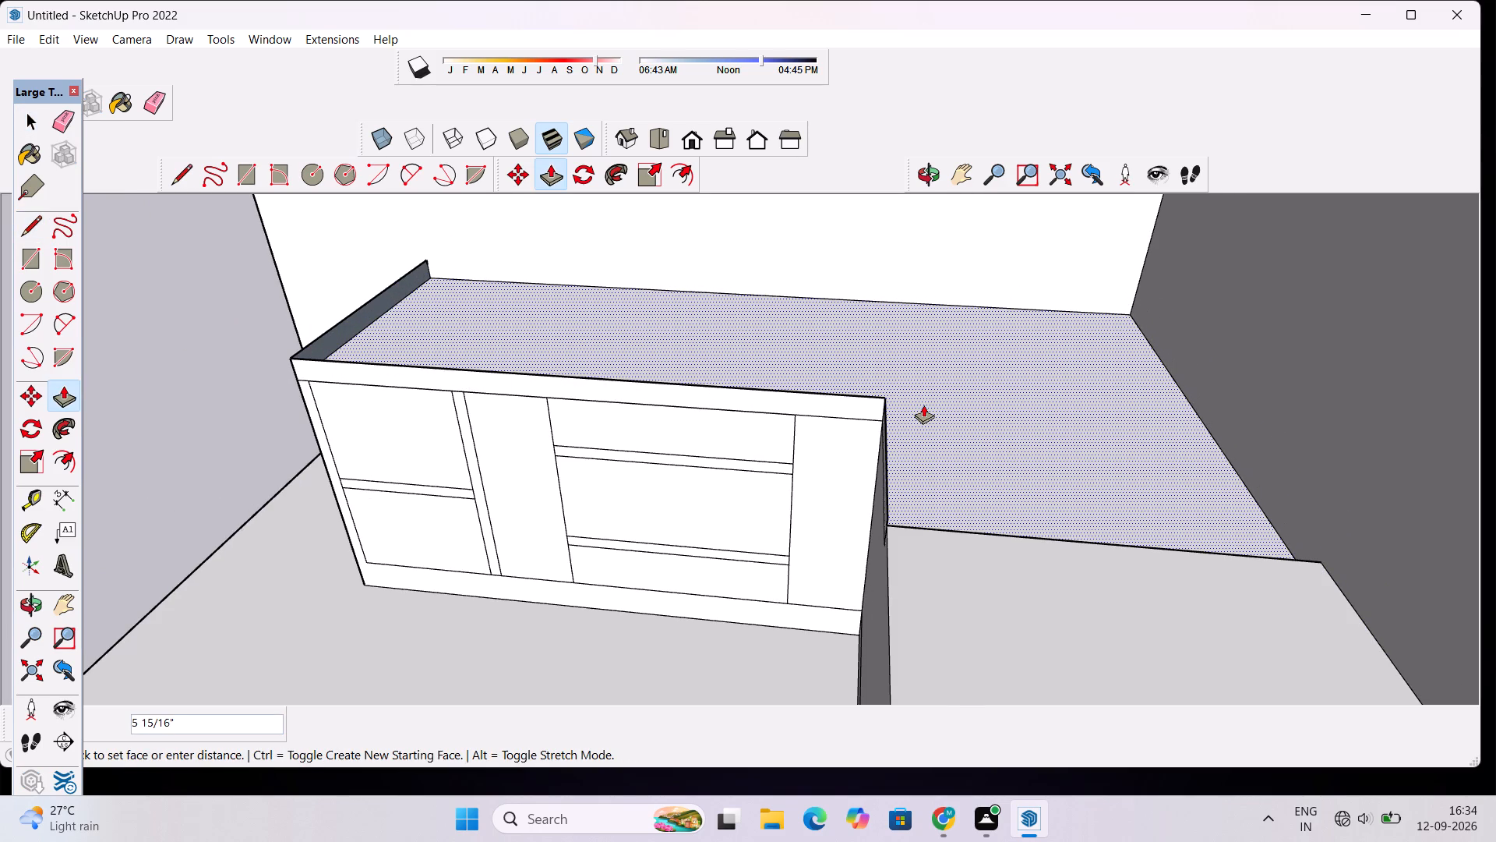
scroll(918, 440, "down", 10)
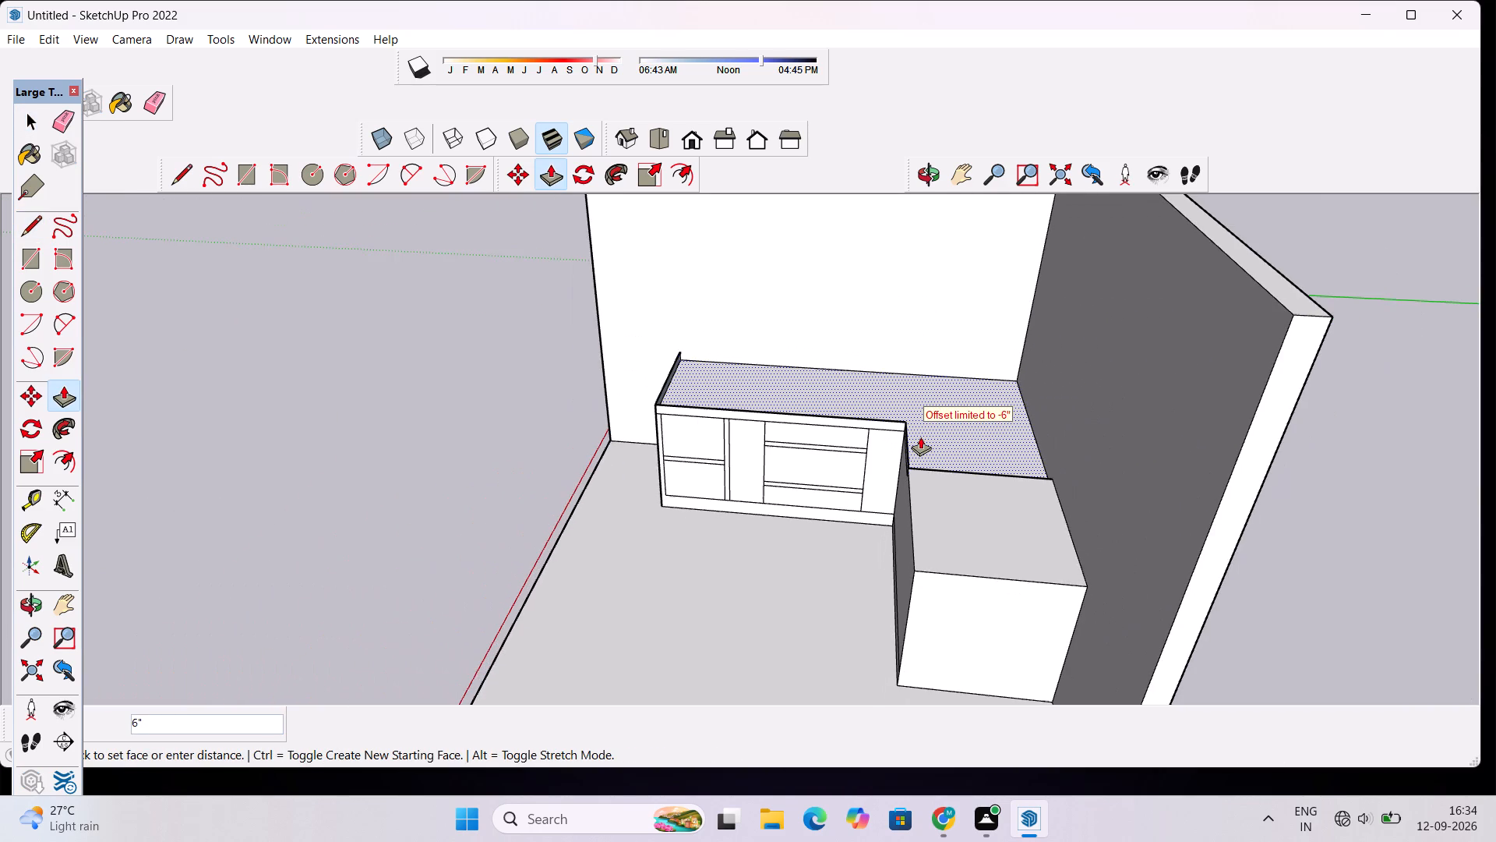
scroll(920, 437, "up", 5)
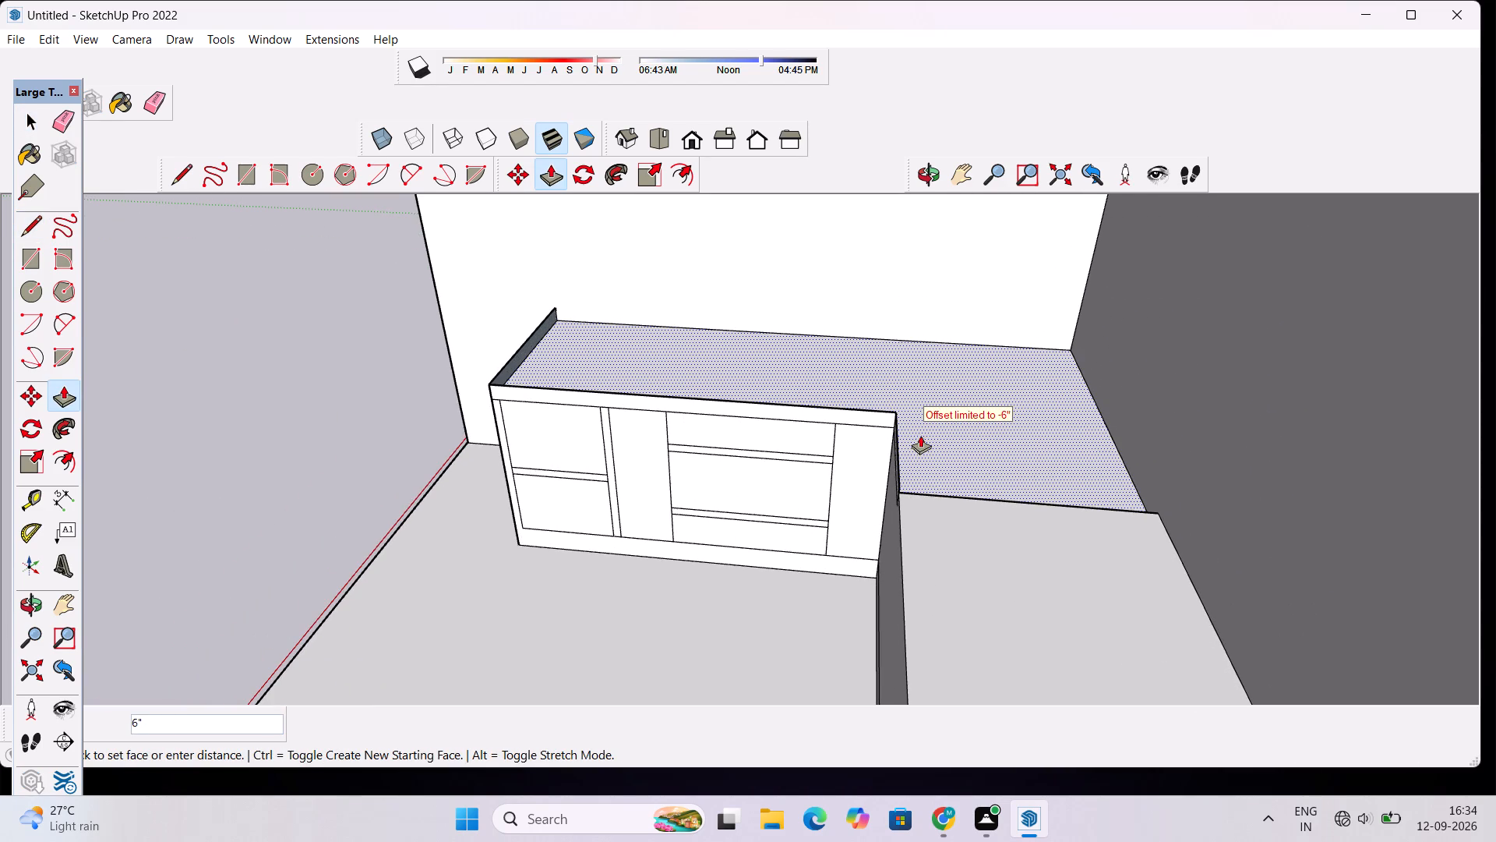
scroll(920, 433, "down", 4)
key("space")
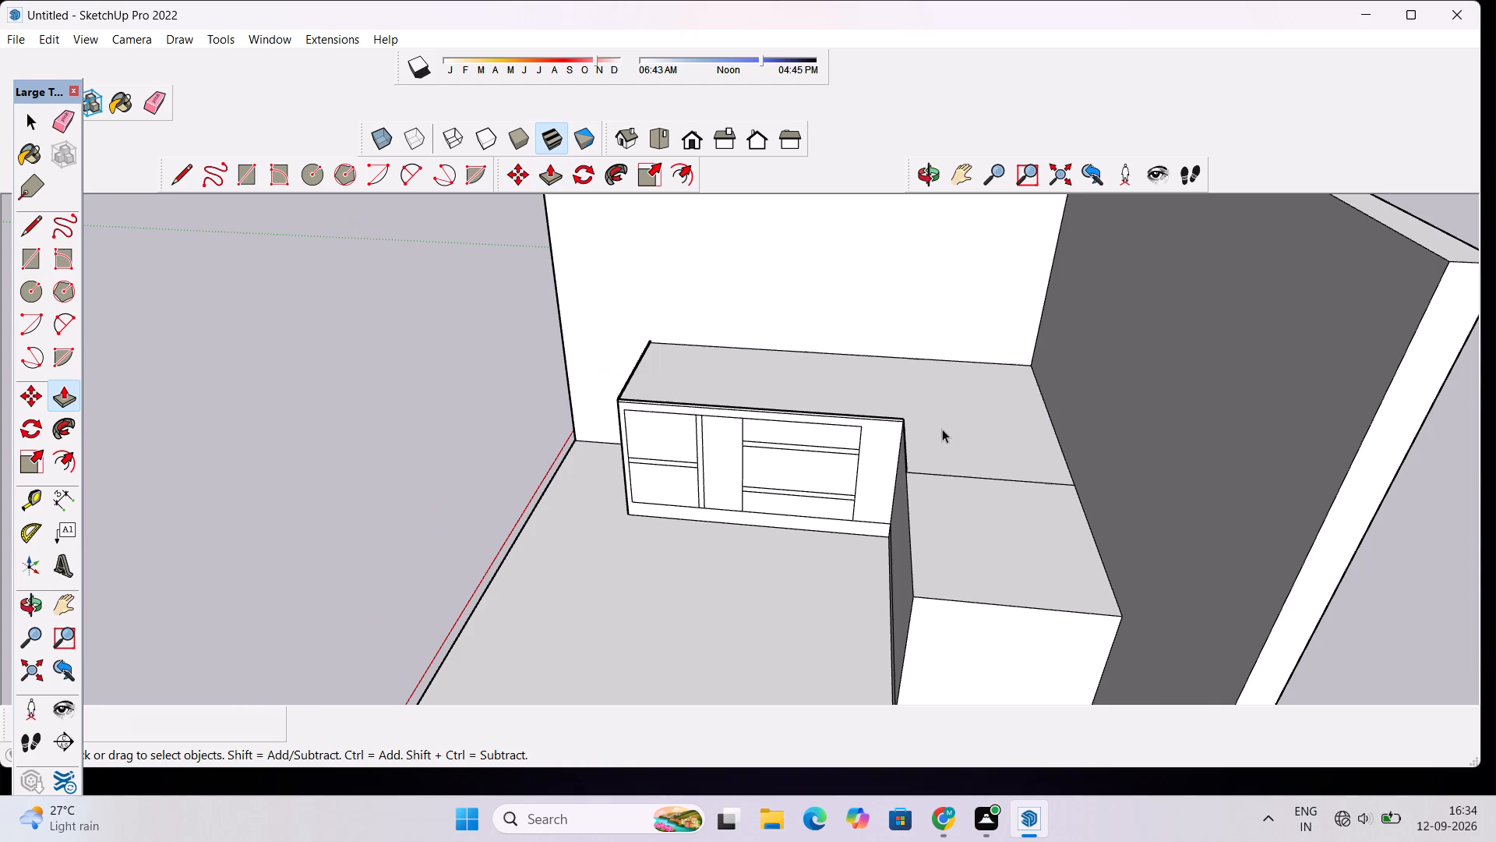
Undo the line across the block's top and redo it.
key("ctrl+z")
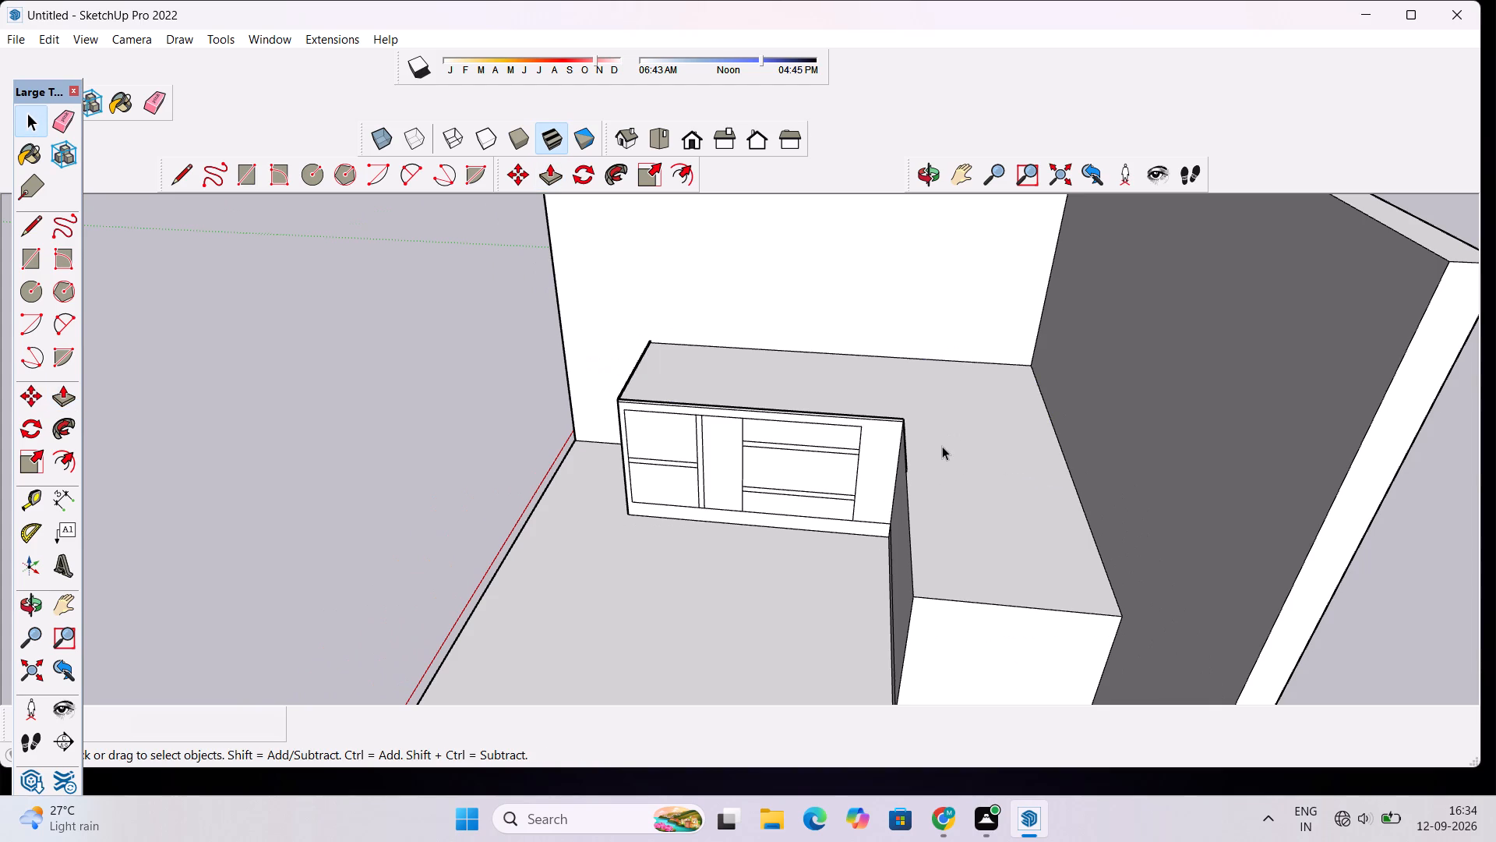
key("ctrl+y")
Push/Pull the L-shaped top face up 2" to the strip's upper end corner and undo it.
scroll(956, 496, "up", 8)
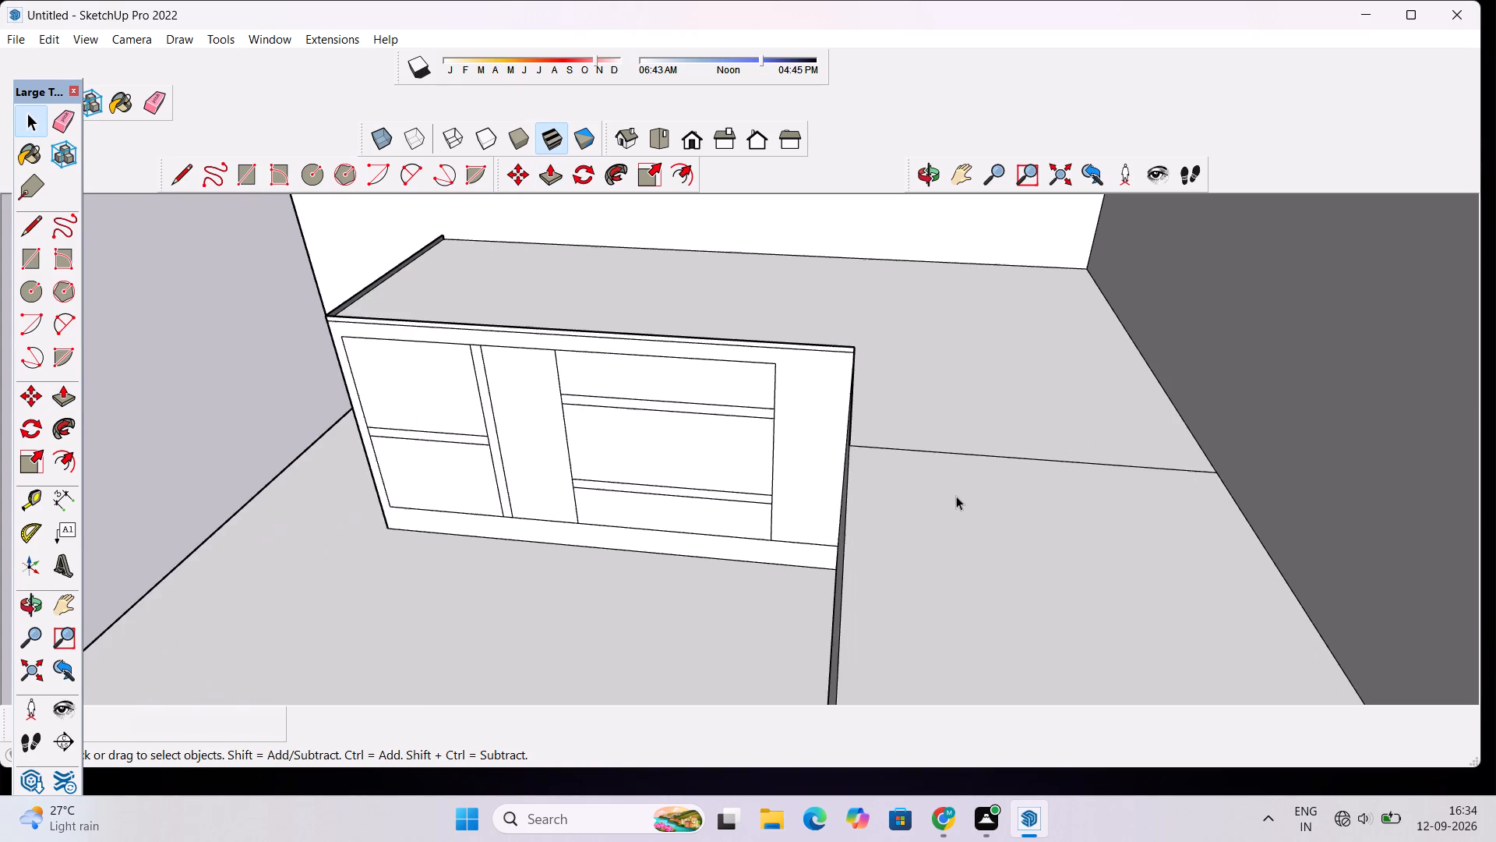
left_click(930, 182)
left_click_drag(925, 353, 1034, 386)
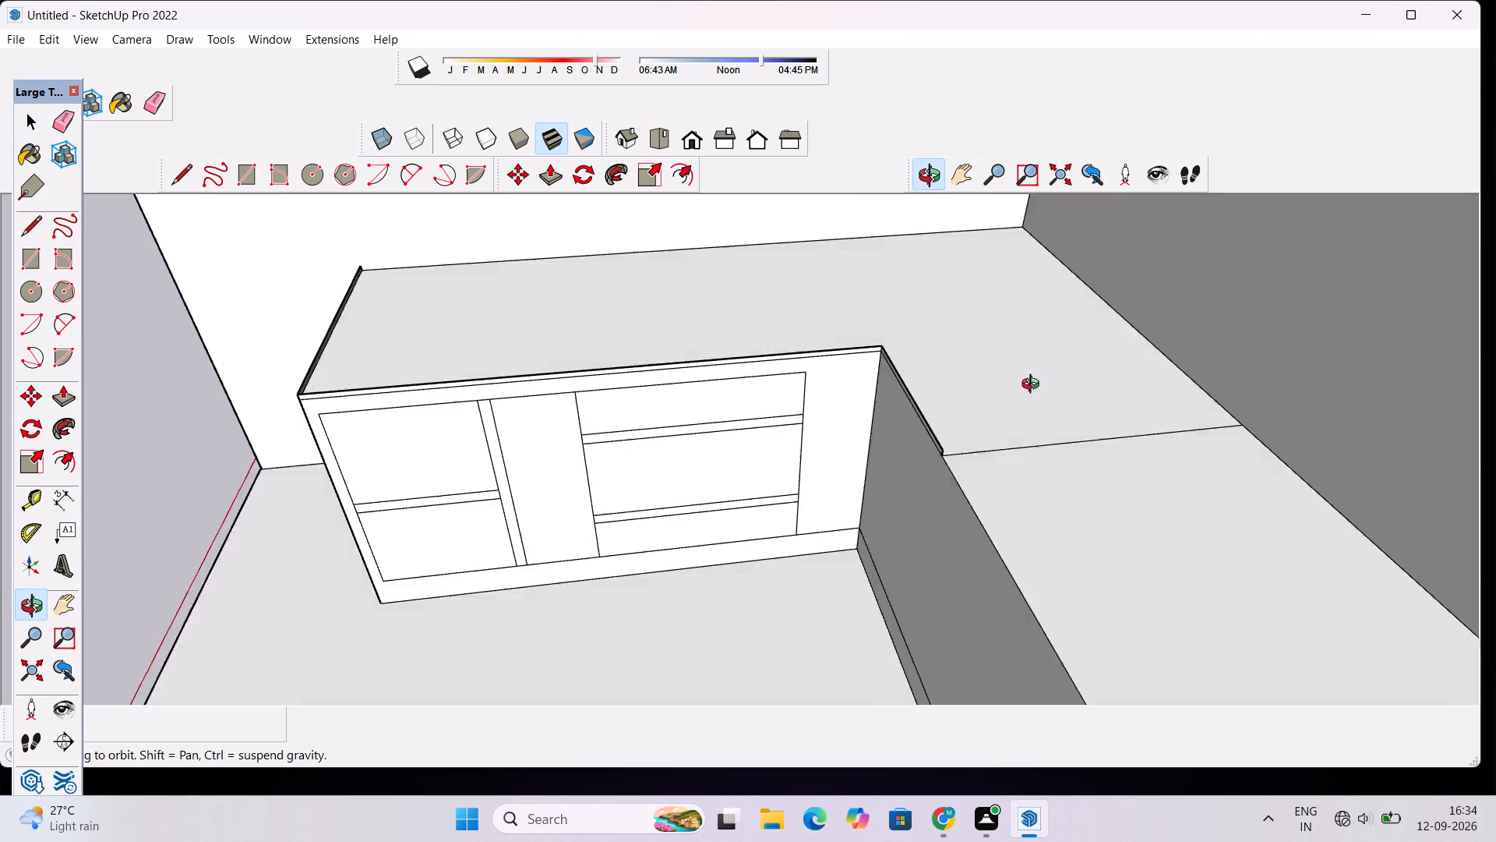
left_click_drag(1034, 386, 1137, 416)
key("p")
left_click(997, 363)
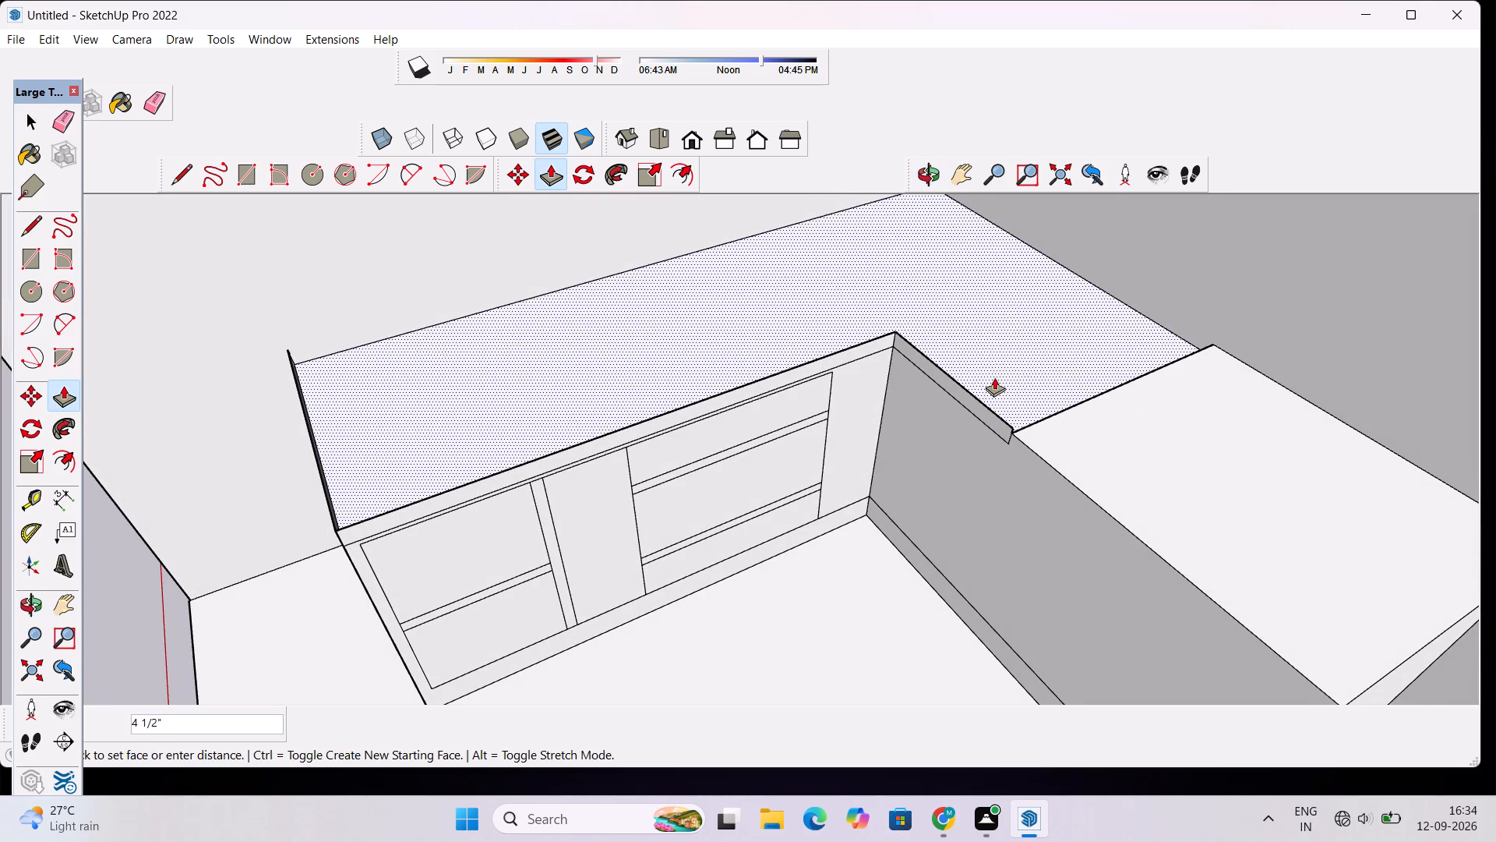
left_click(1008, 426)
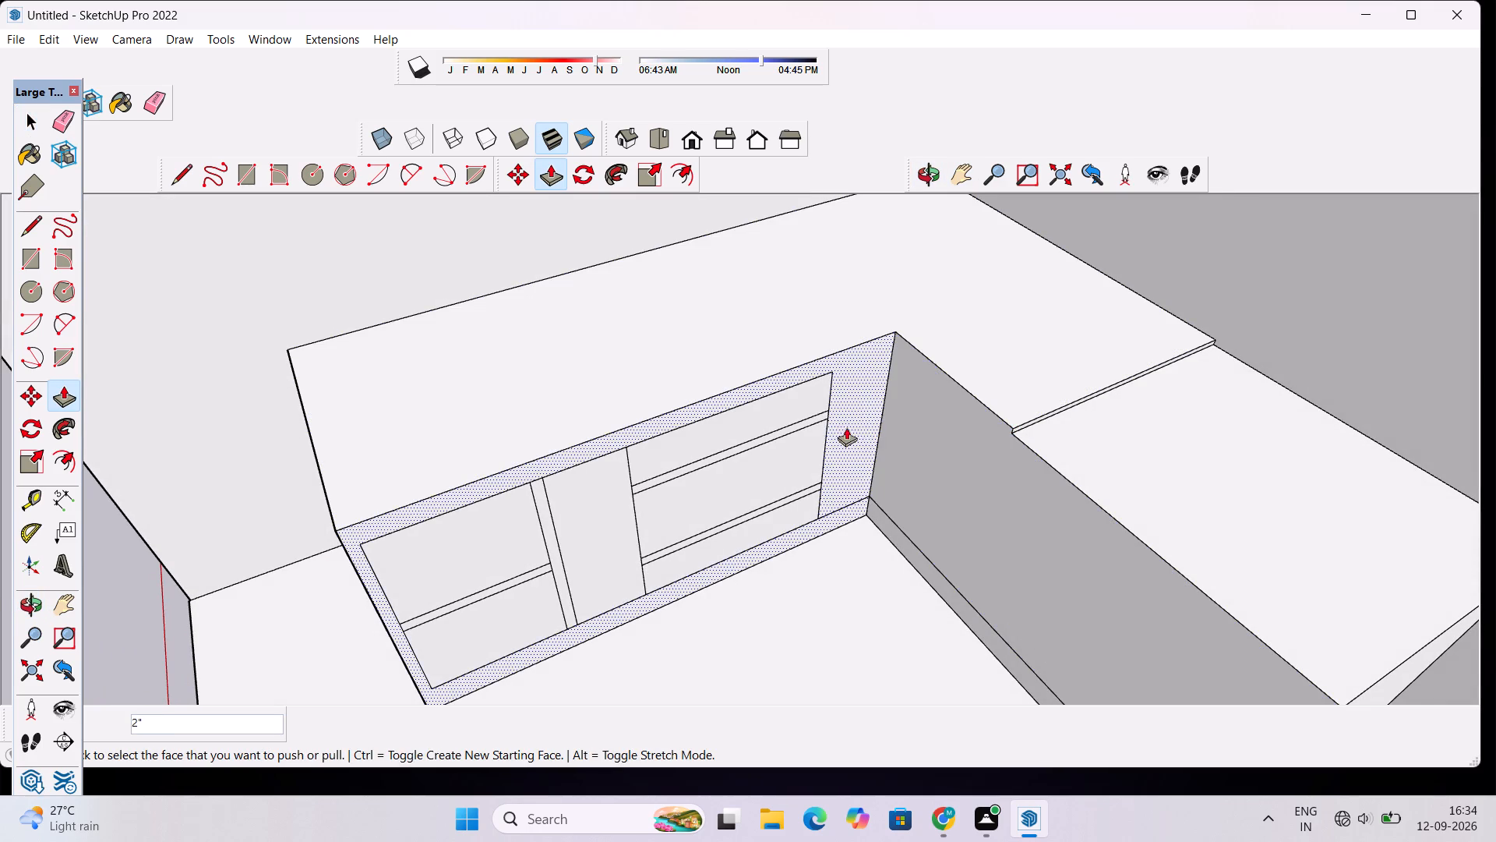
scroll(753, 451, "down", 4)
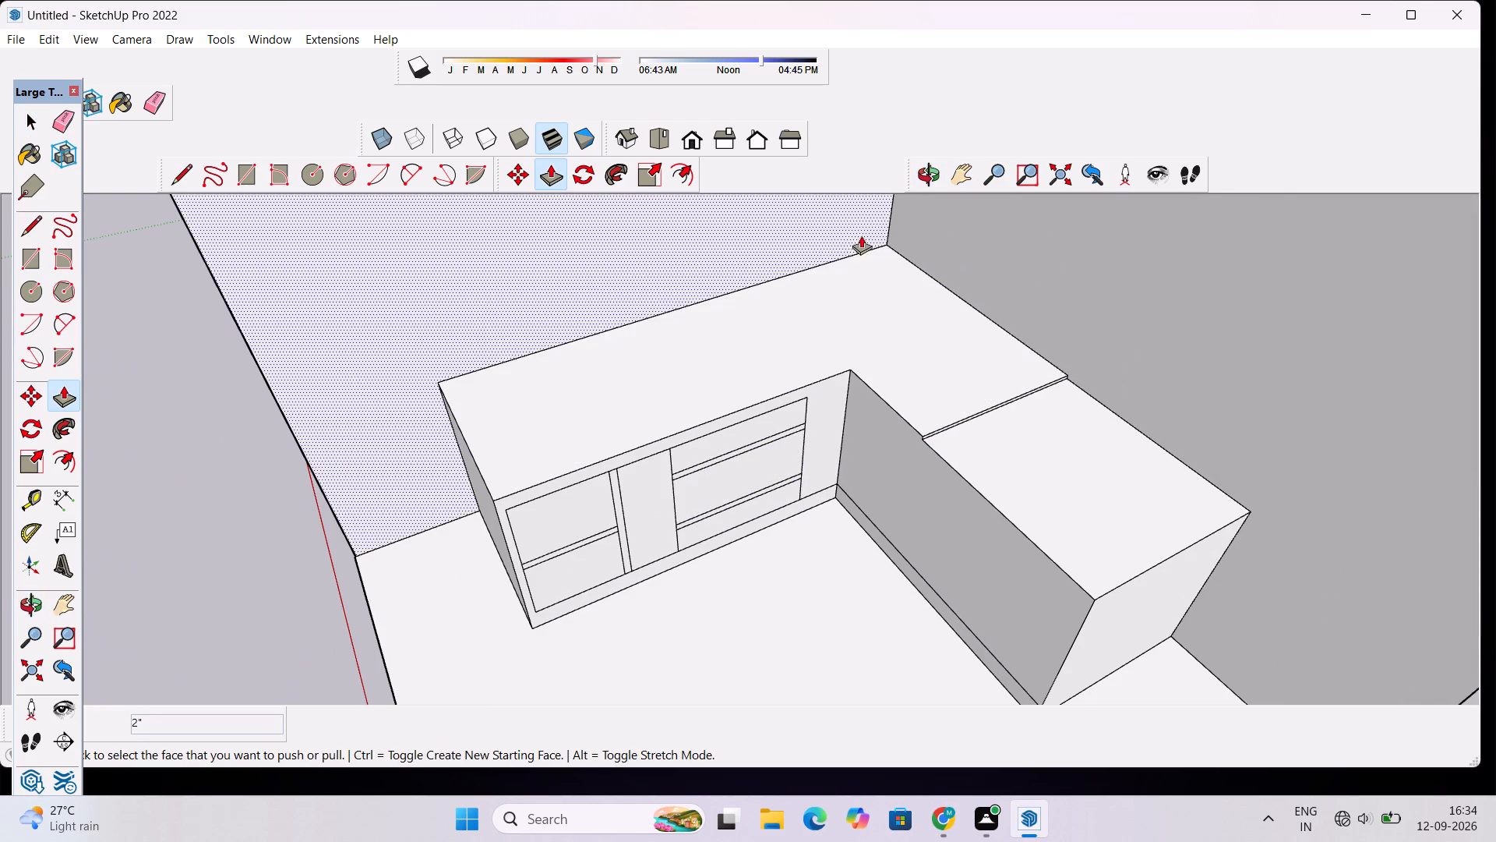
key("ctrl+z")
Push/Pull the L-shaped top face up 2" to the strip's upper outer corner to form the solid countertop.
scroll(690, 435, "up", 1)
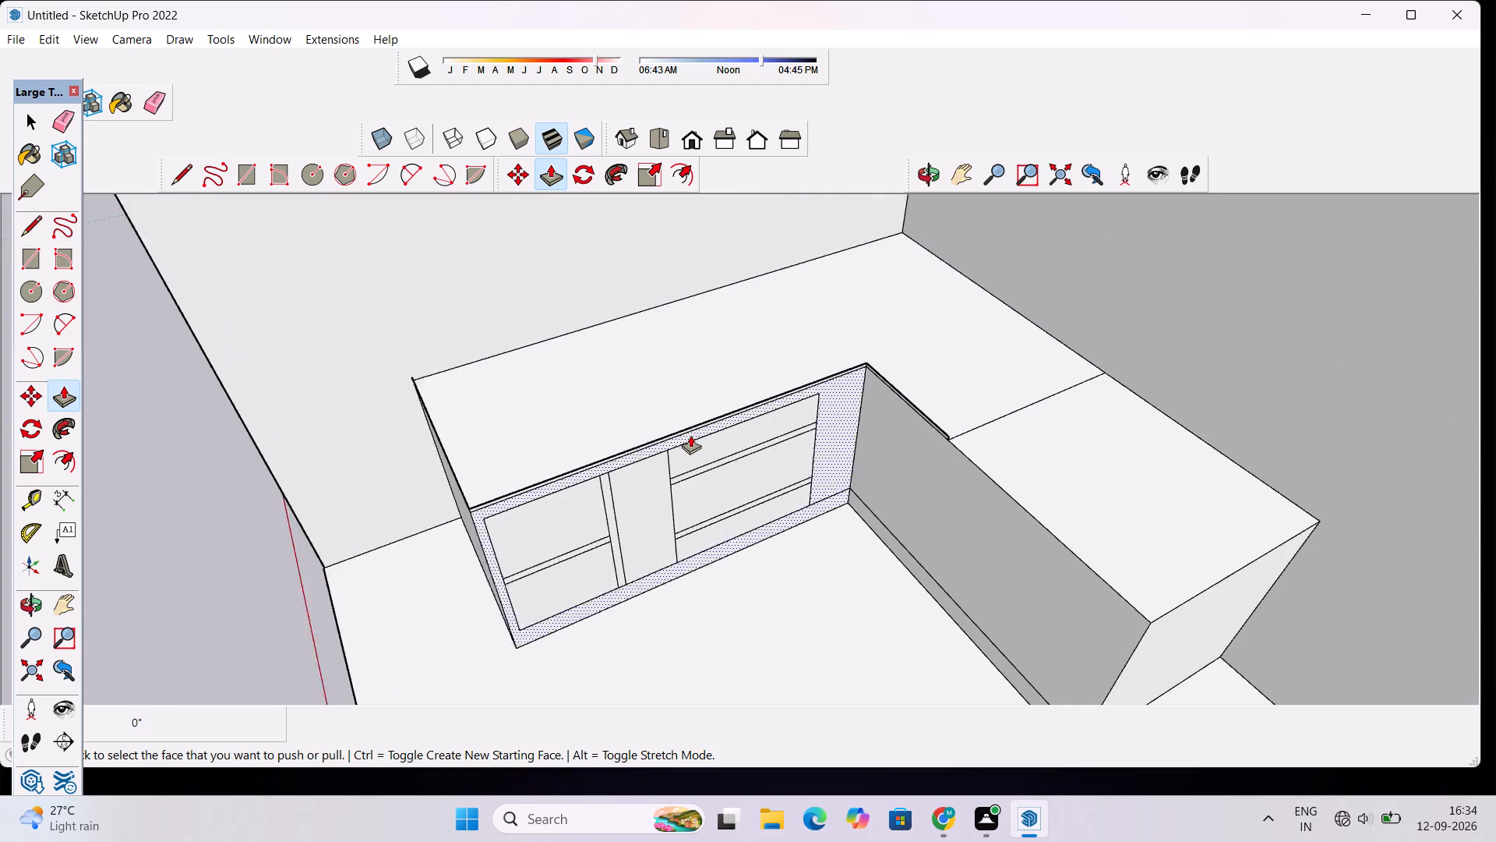
scroll(690, 435, "up", 8)
left_click(922, 177)
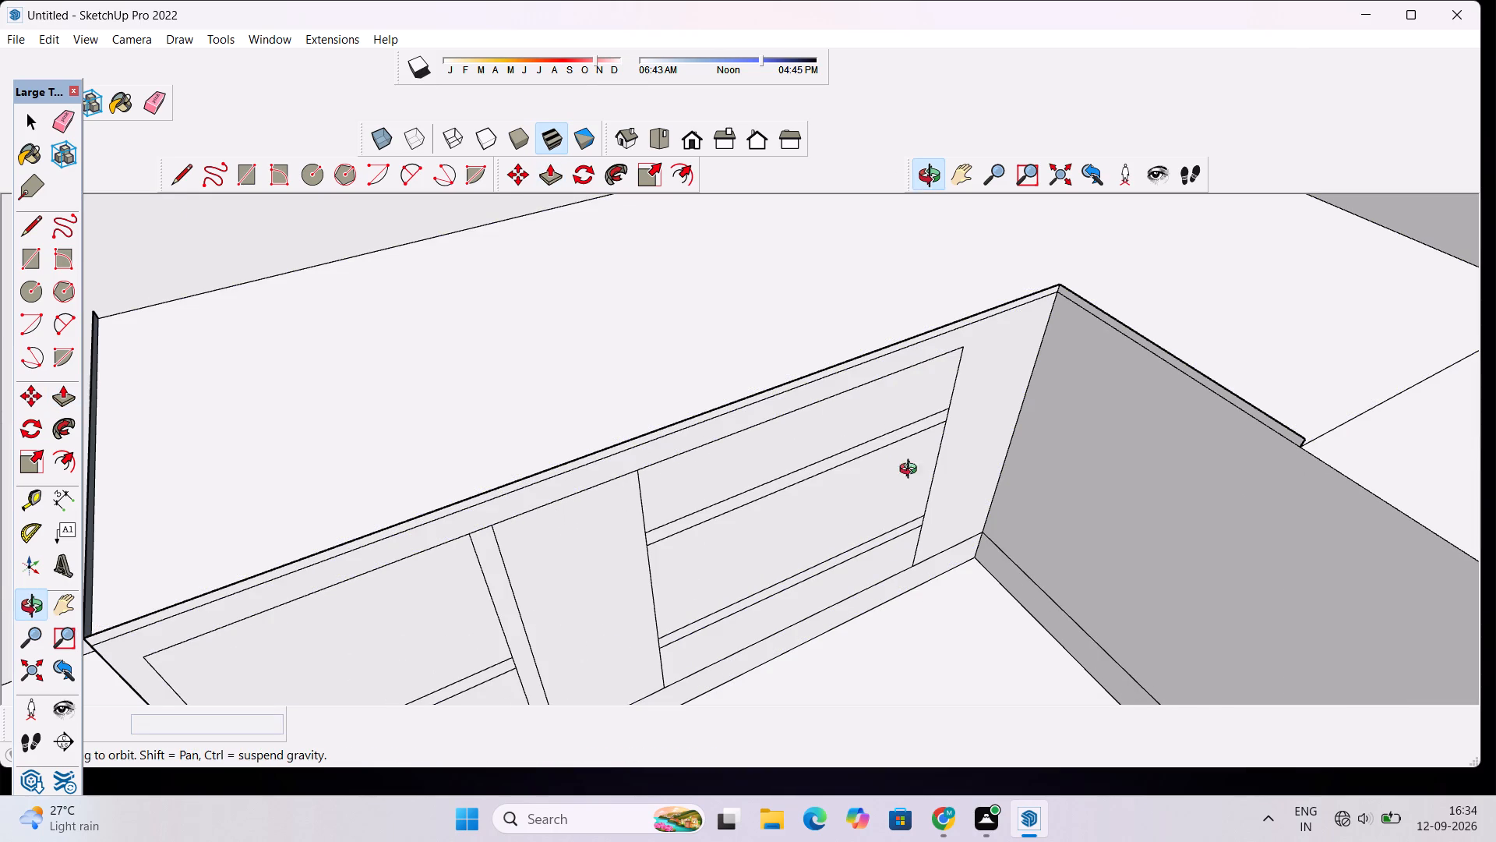
left_click_drag(902, 510, 912, 436)
scroll(912, 437, "down", 2)
left_click_drag(815, 437, 840, 551, "shift")
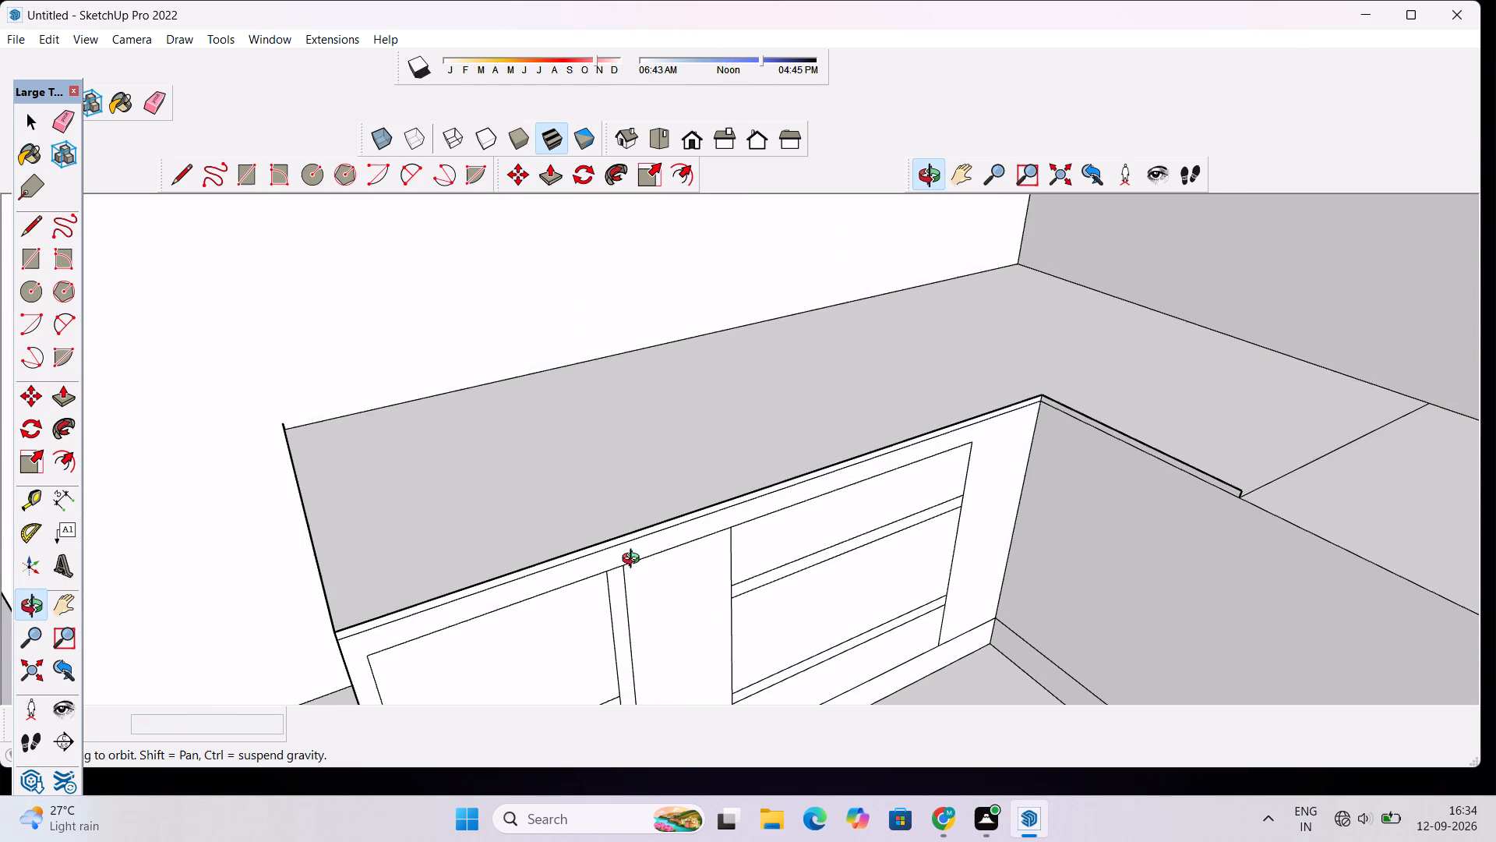
left_click_drag(633, 561, 637, 537)
key("space")
left_click(634, 486)
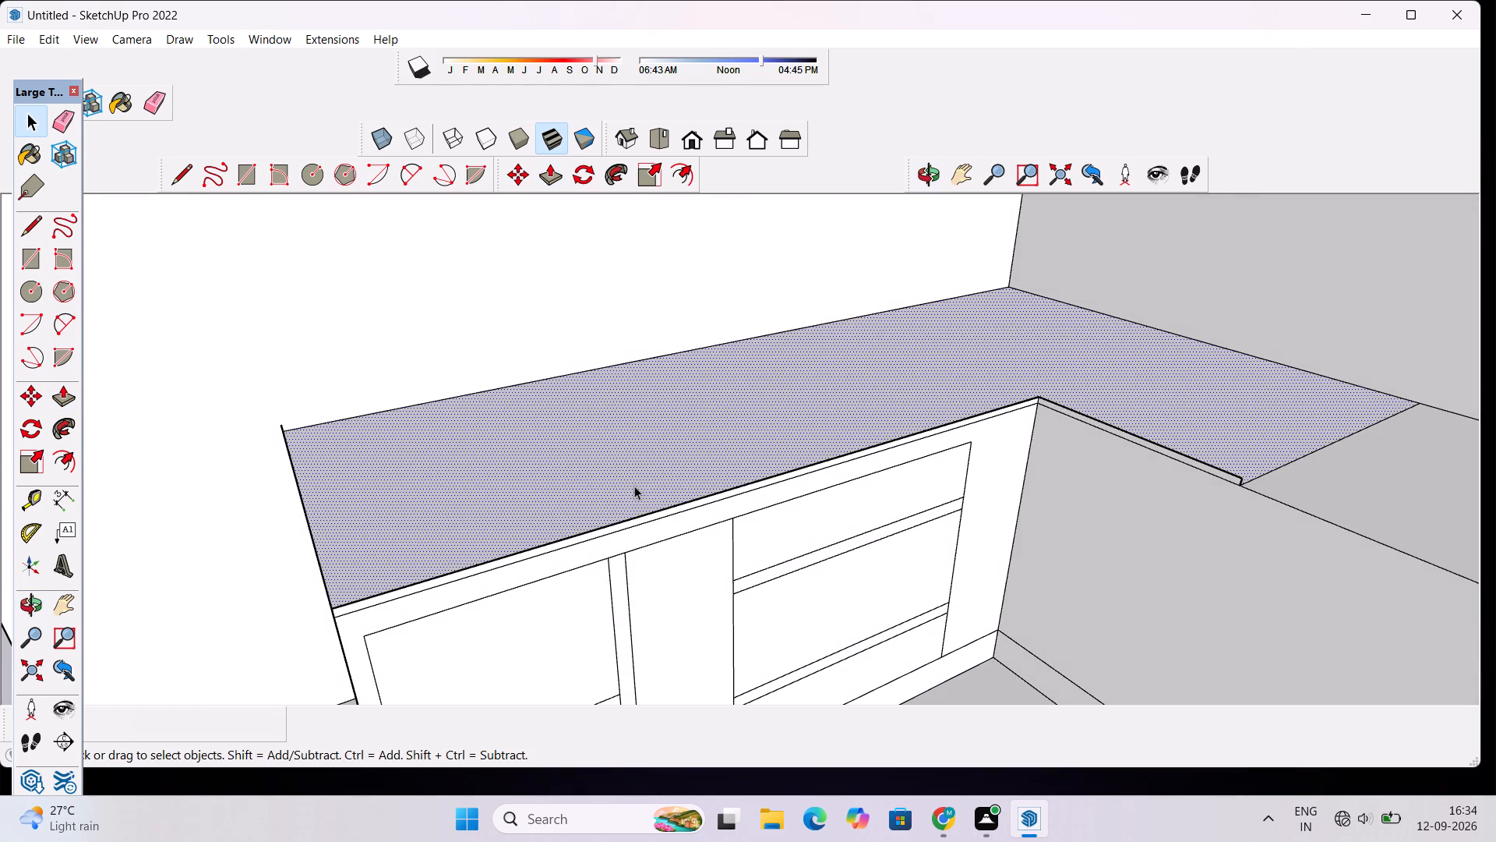
key("p")
left_click(634, 486)
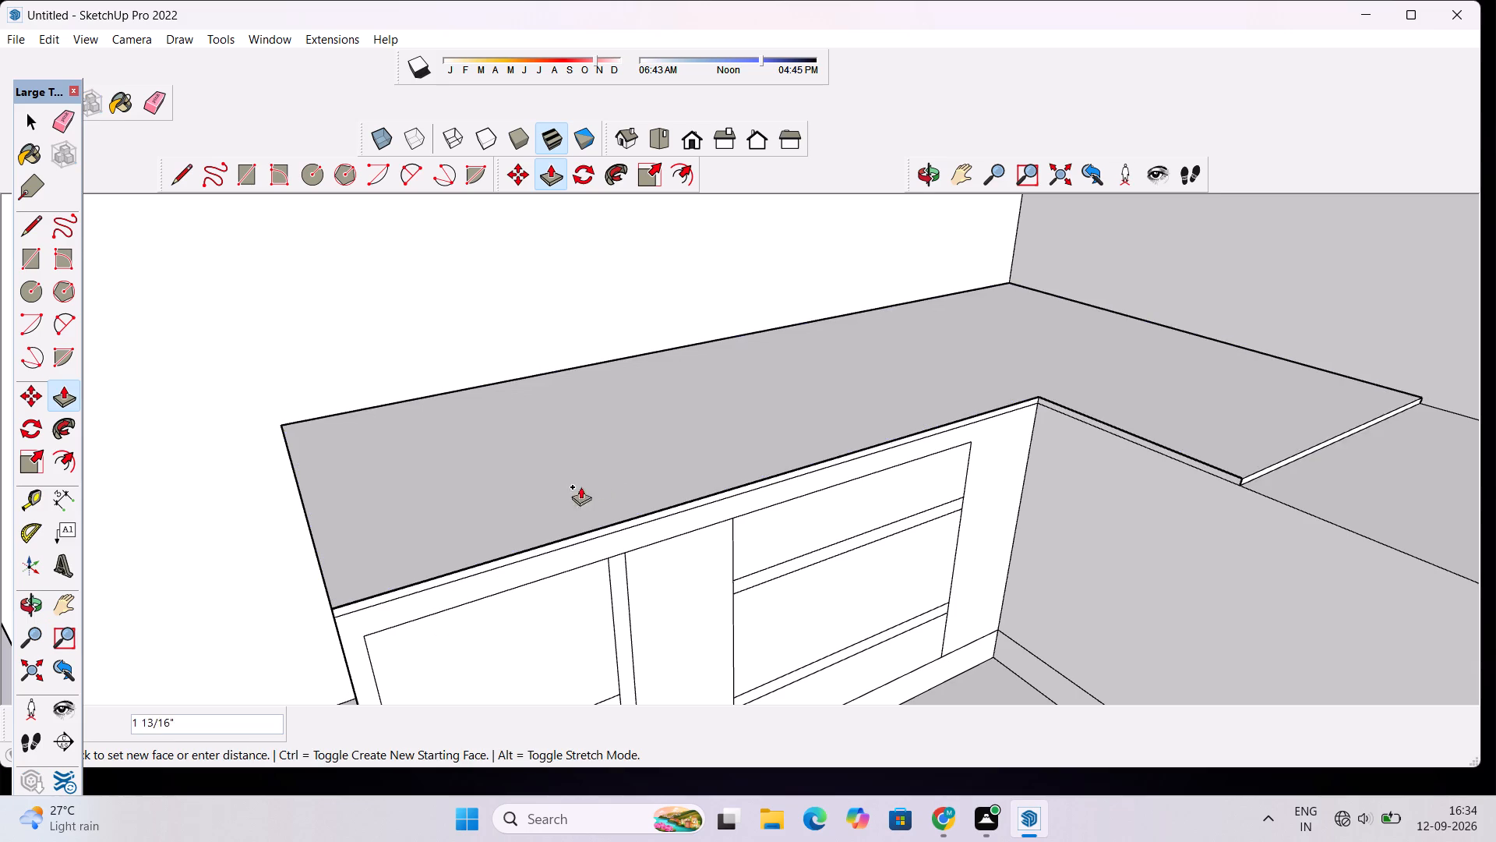
left_click(327, 607)
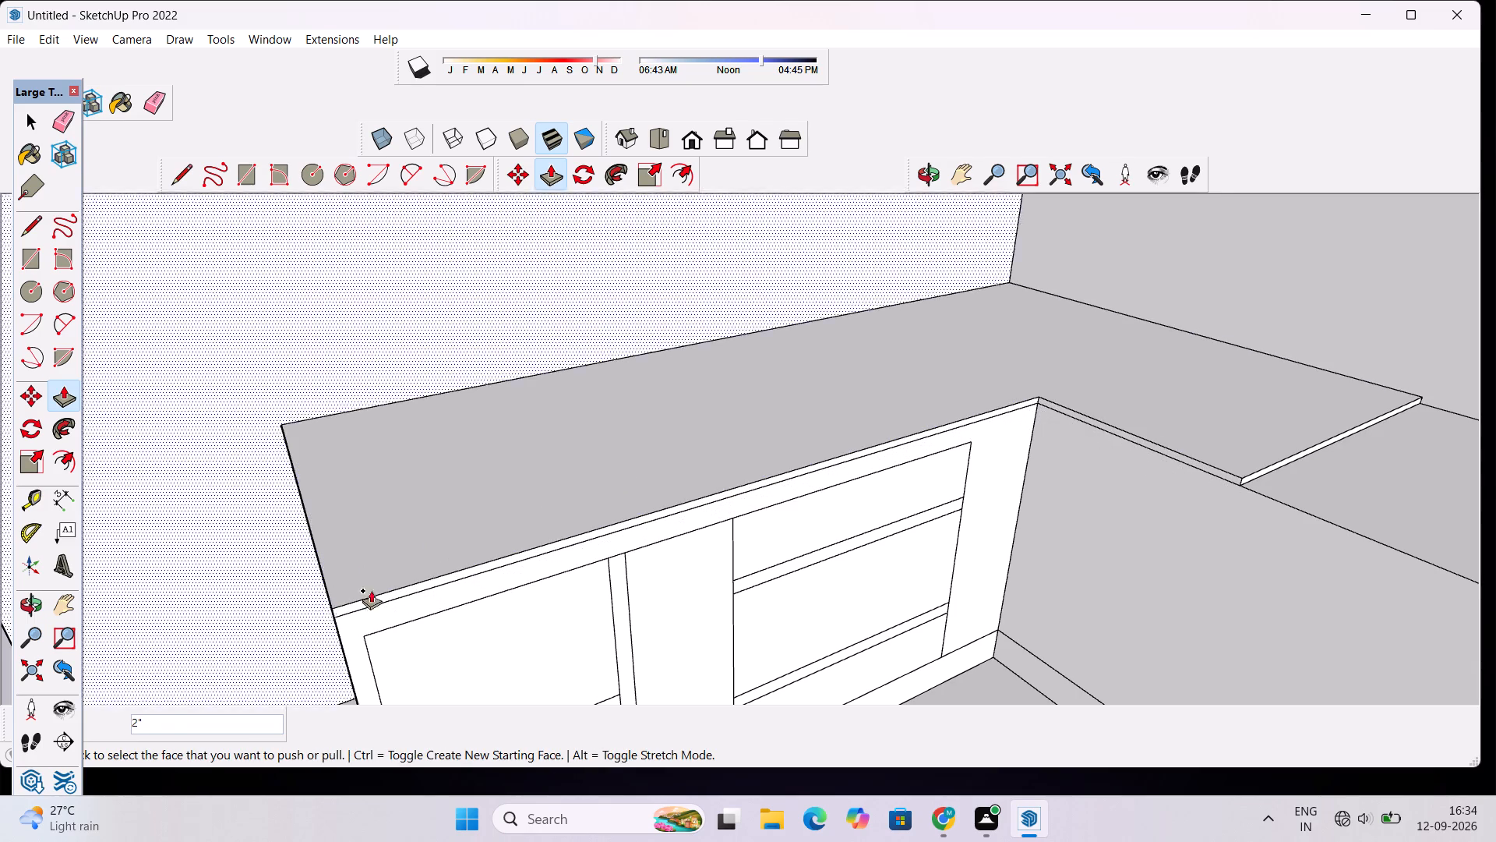
scroll(612, 548, "down", 4)
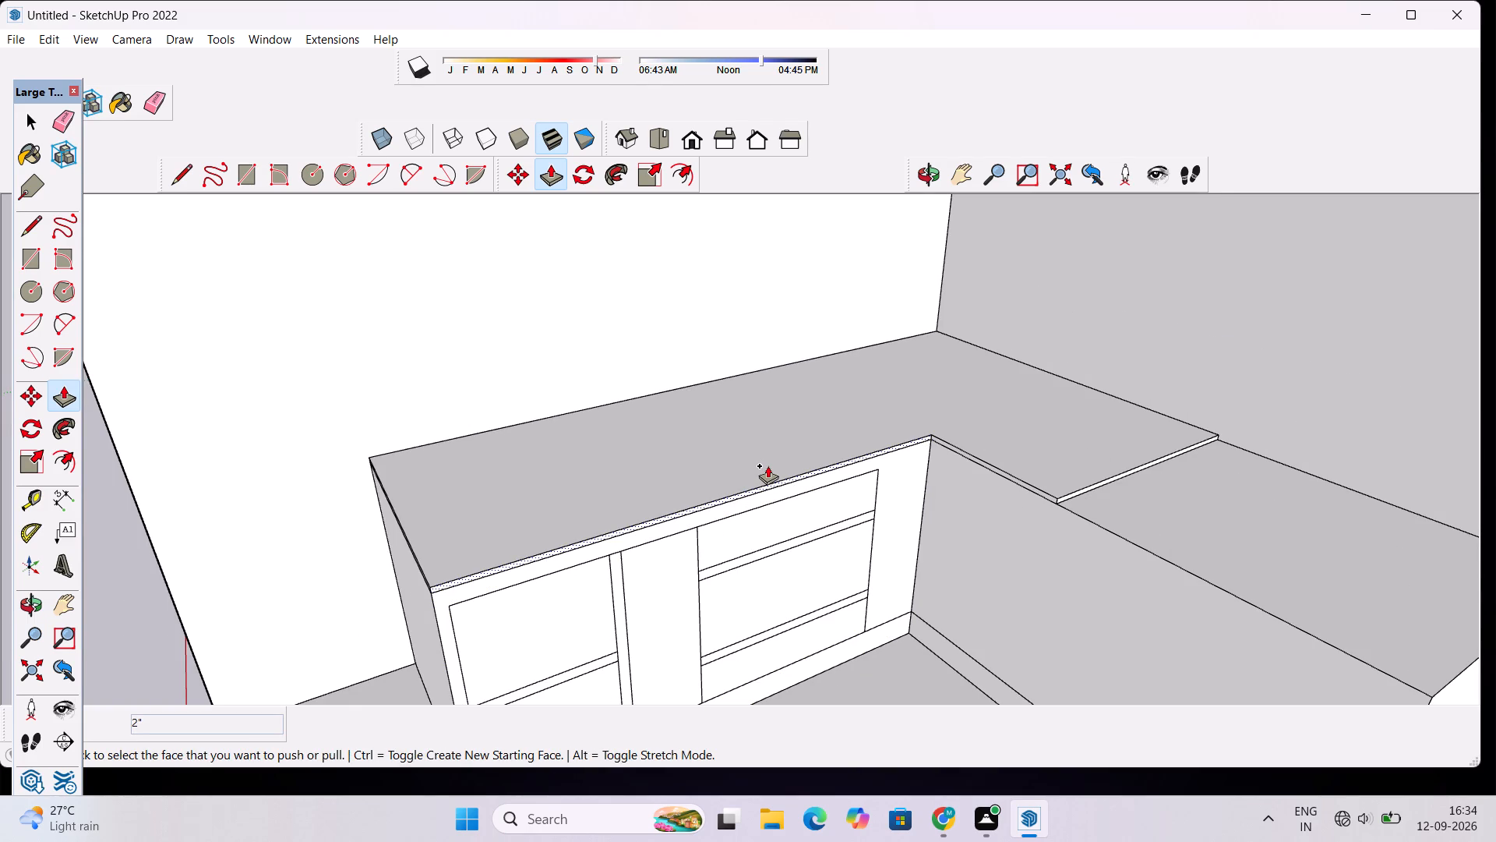
key("space")
Push/Pull the countertop's two inner front edge faces outward 1" each, first along the drawer side and then along the short leg.
scroll(911, 495, "up", 7)
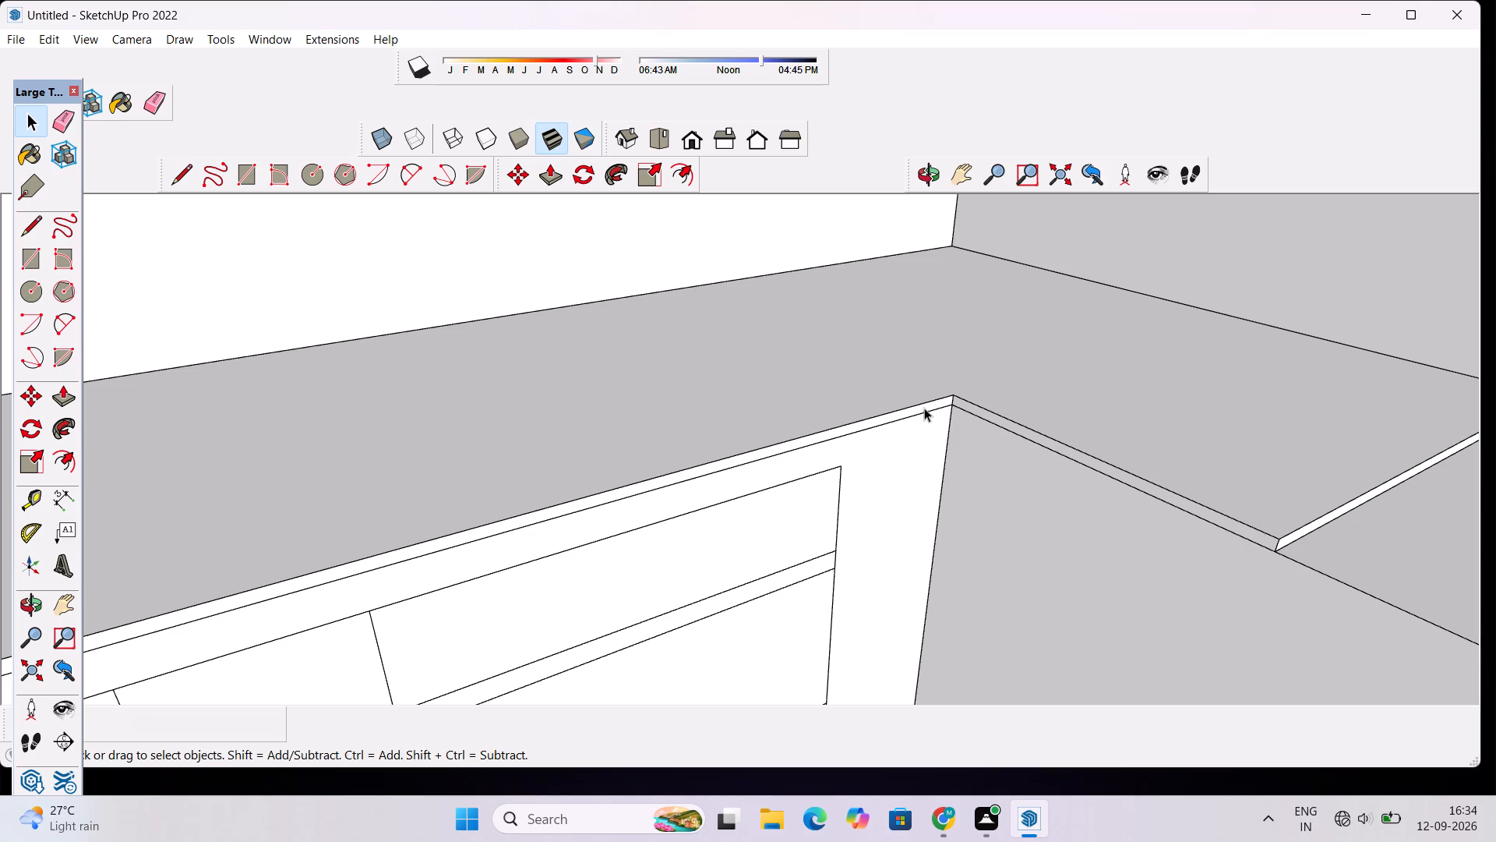
left_click(925, 406)
left_click(924, 408)
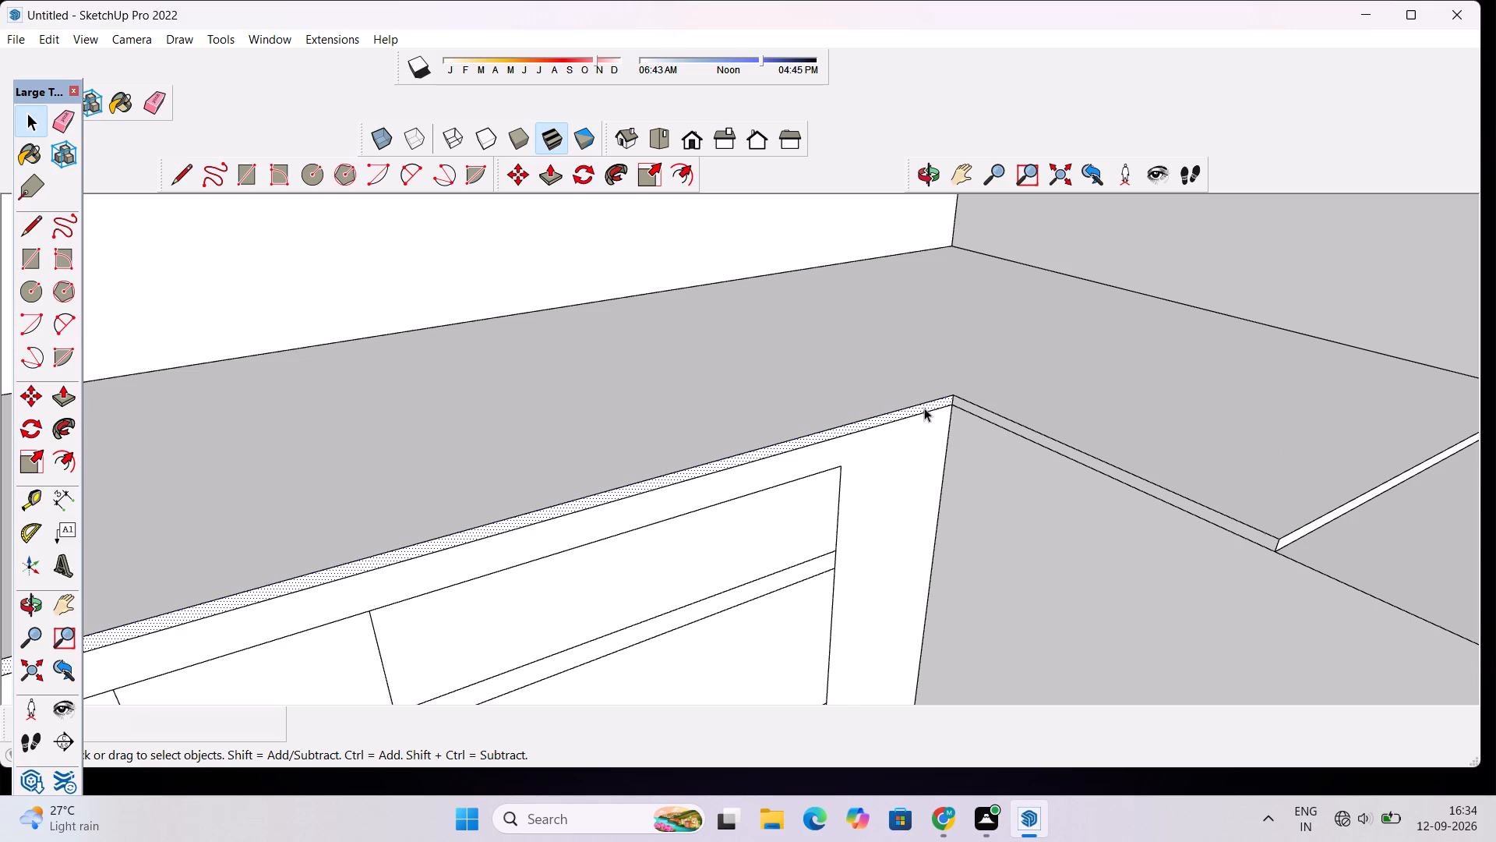
key("p")
left_click(924, 408)
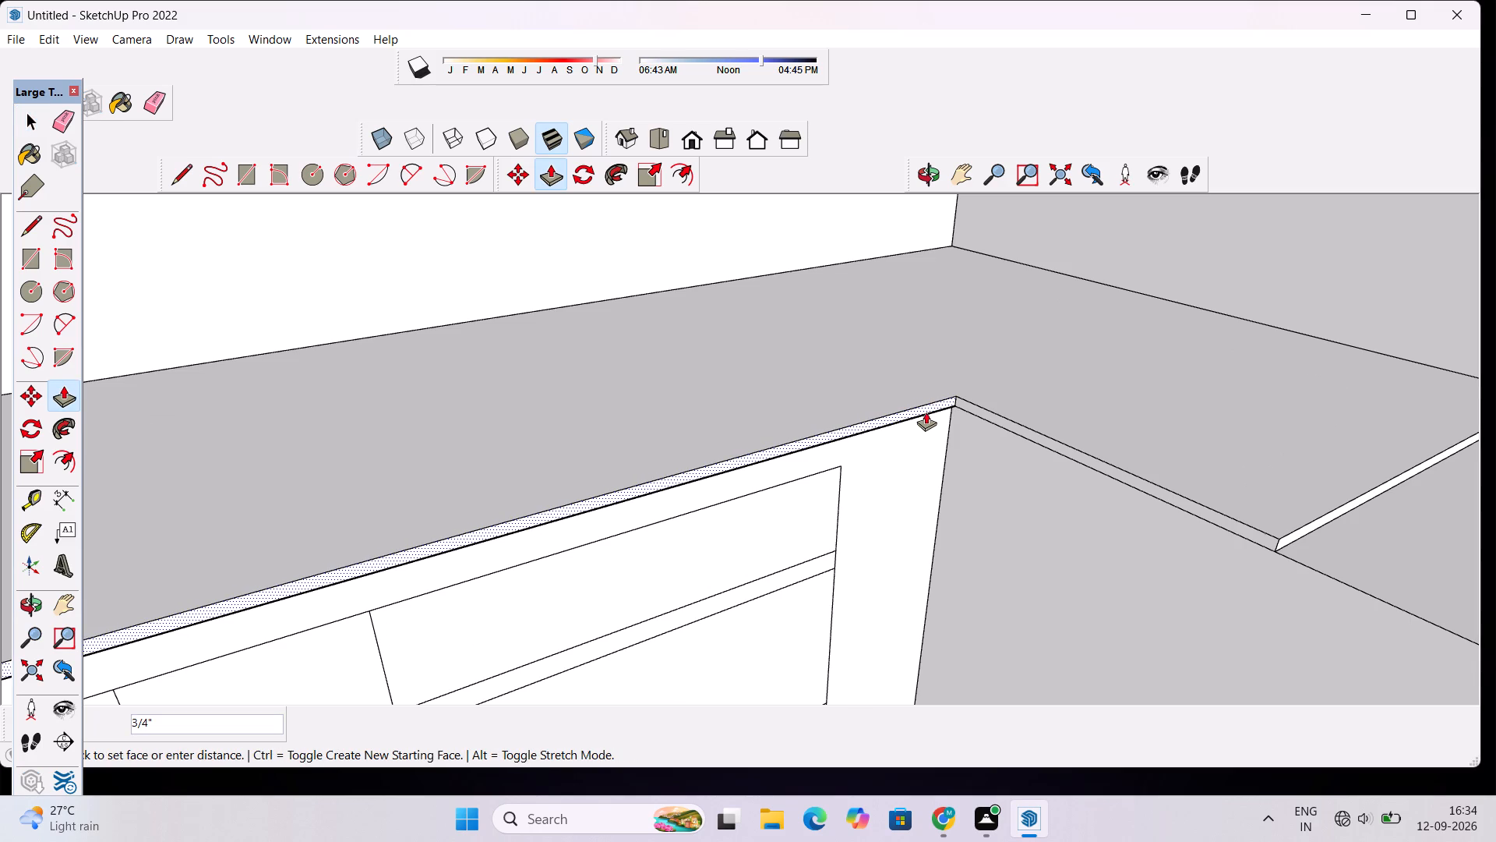
type("1\"")
key("Return")
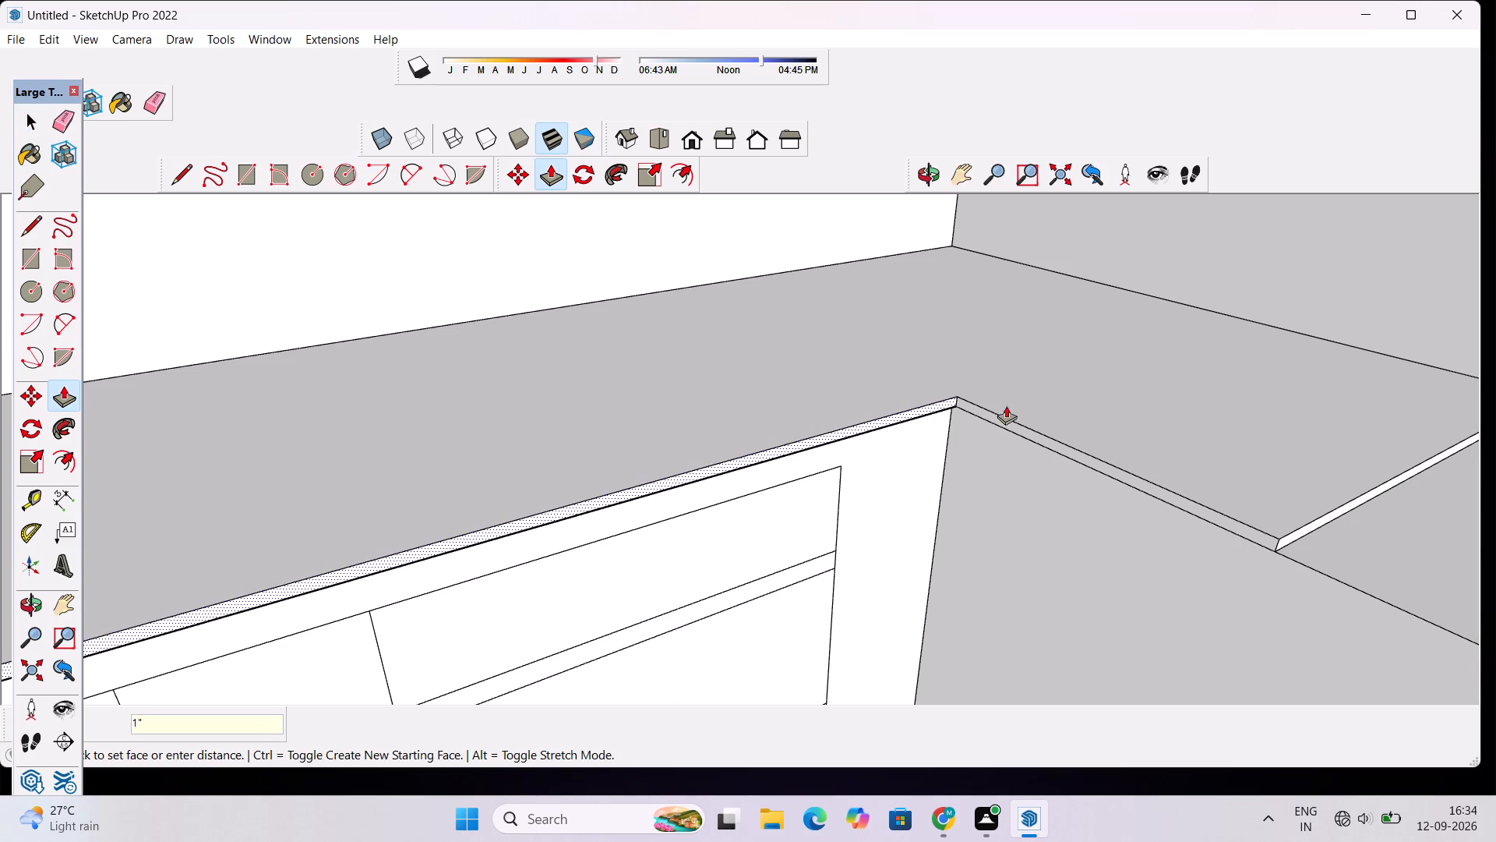
left_click(1006, 424)
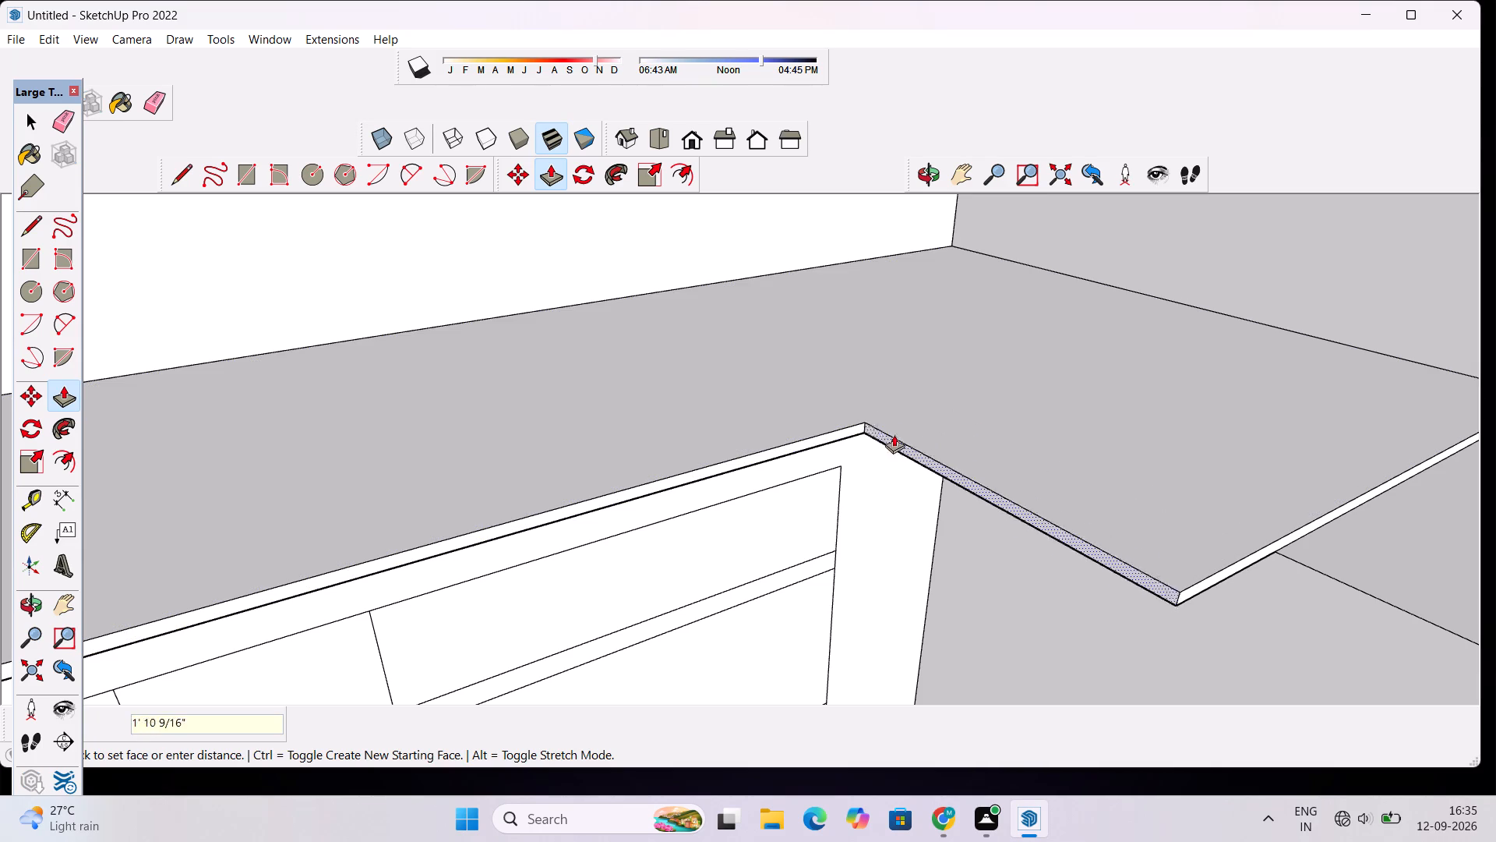
type("1\"")
key("Return")
Examine the countertop's overhang and the corner cabinet block from several angles around the room.
scroll(993, 412, "down", 11)
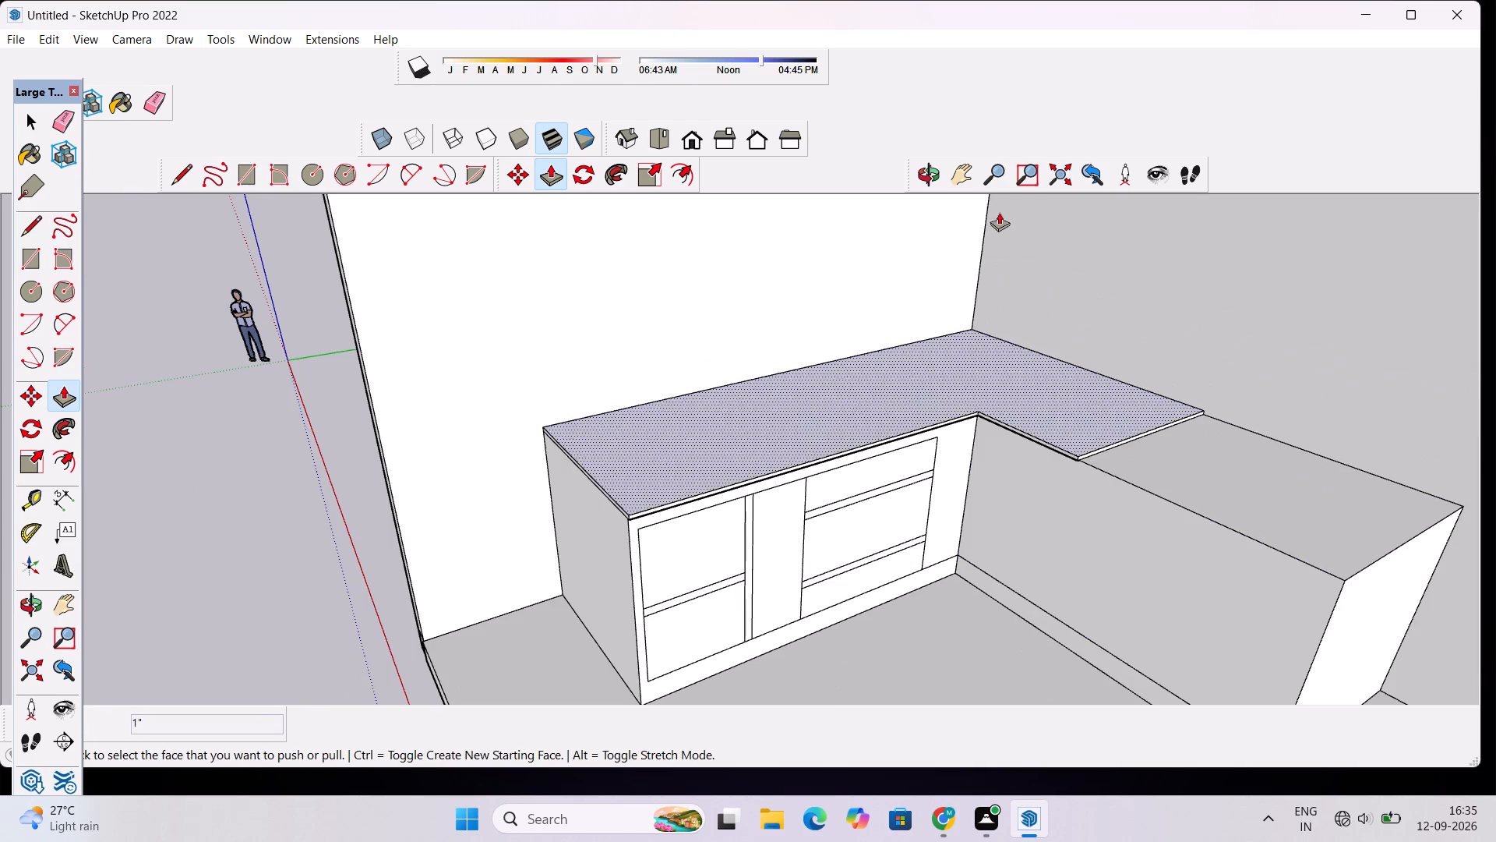
left_click(927, 171)
left_click_drag(972, 423, 946, 133)
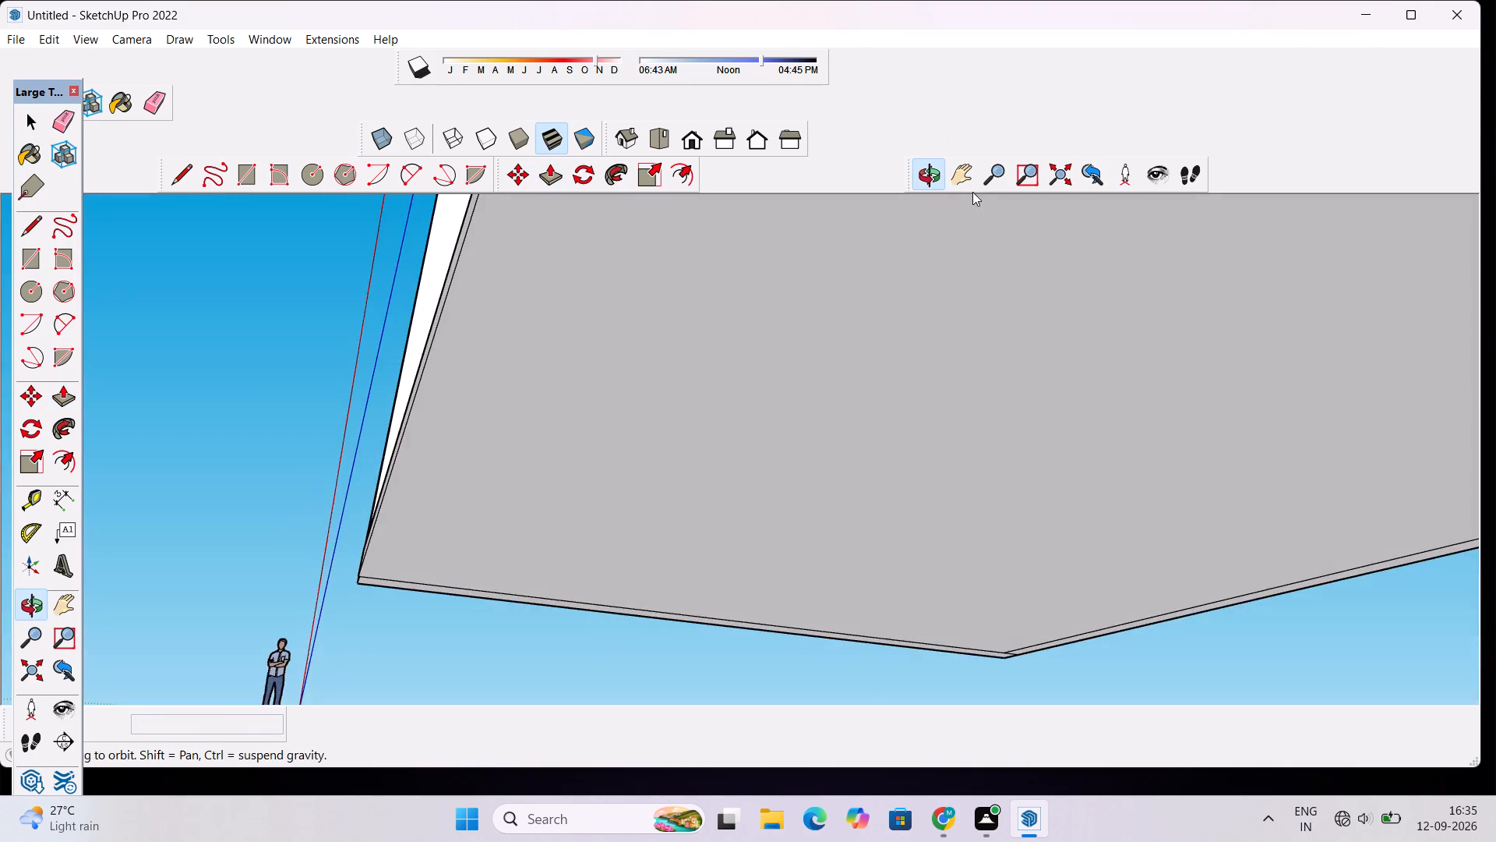
left_click_drag(972, 211, 943, 433)
scroll(943, 402, "down", 9)
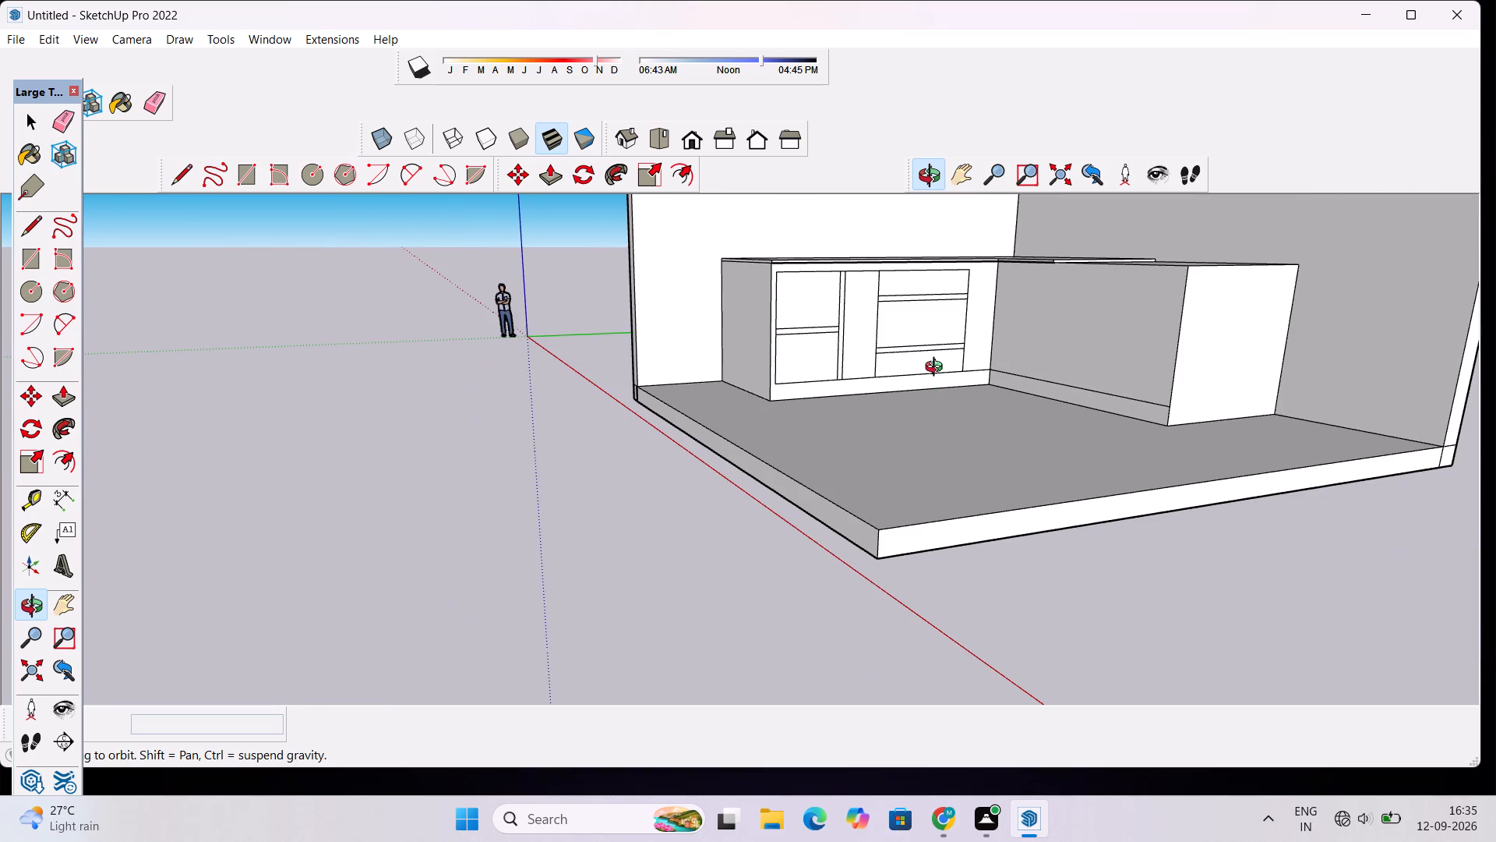
scroll(937, 373, "down", 2)
left_click_drag(896, 393, 1038, 423)
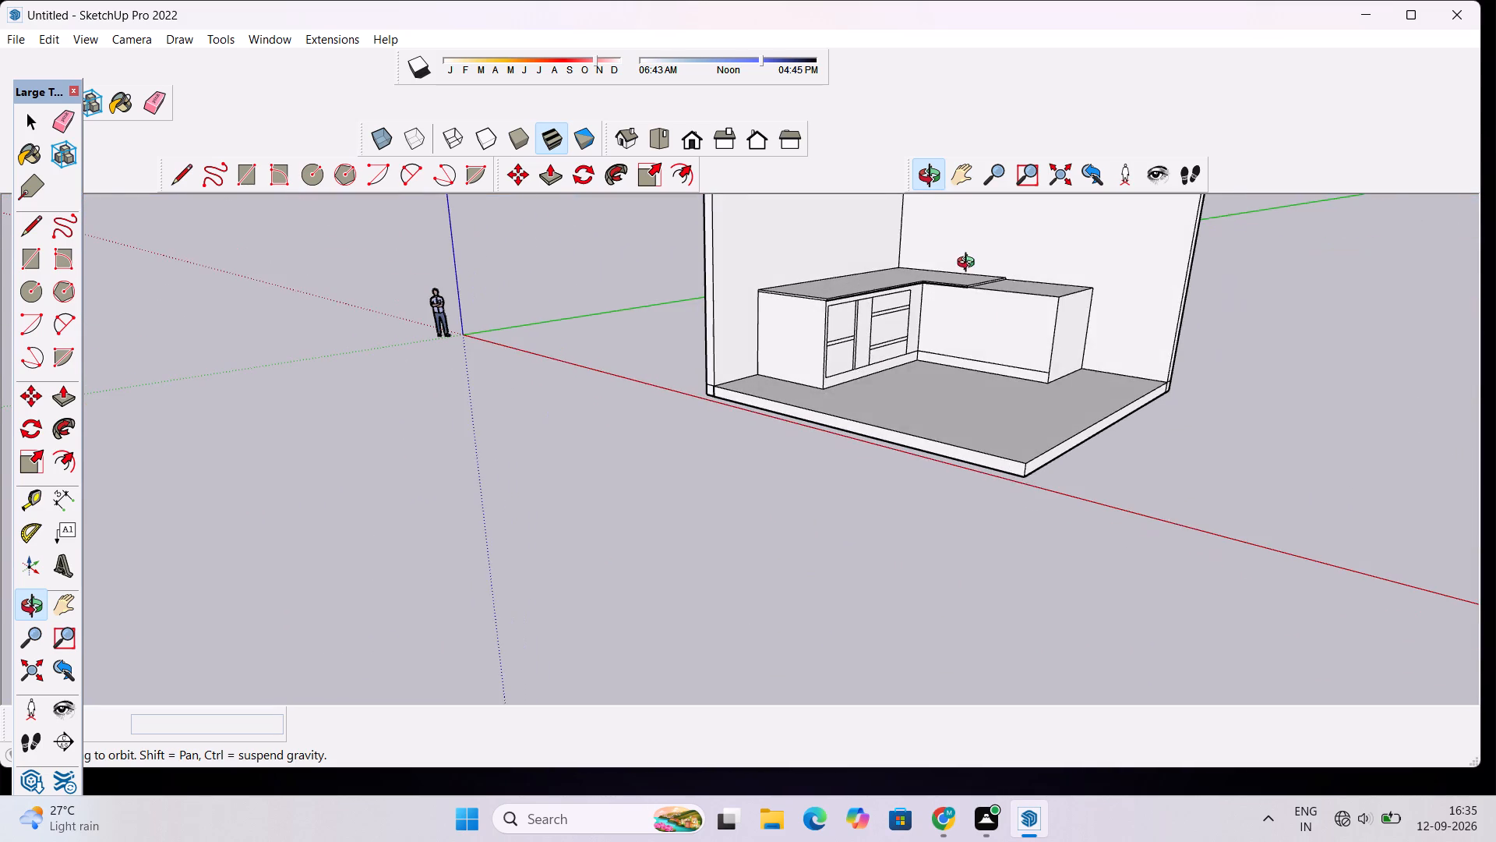
scroll(969, 264, "up", 5)
scroll(960, 281, "up", 4, "shift")
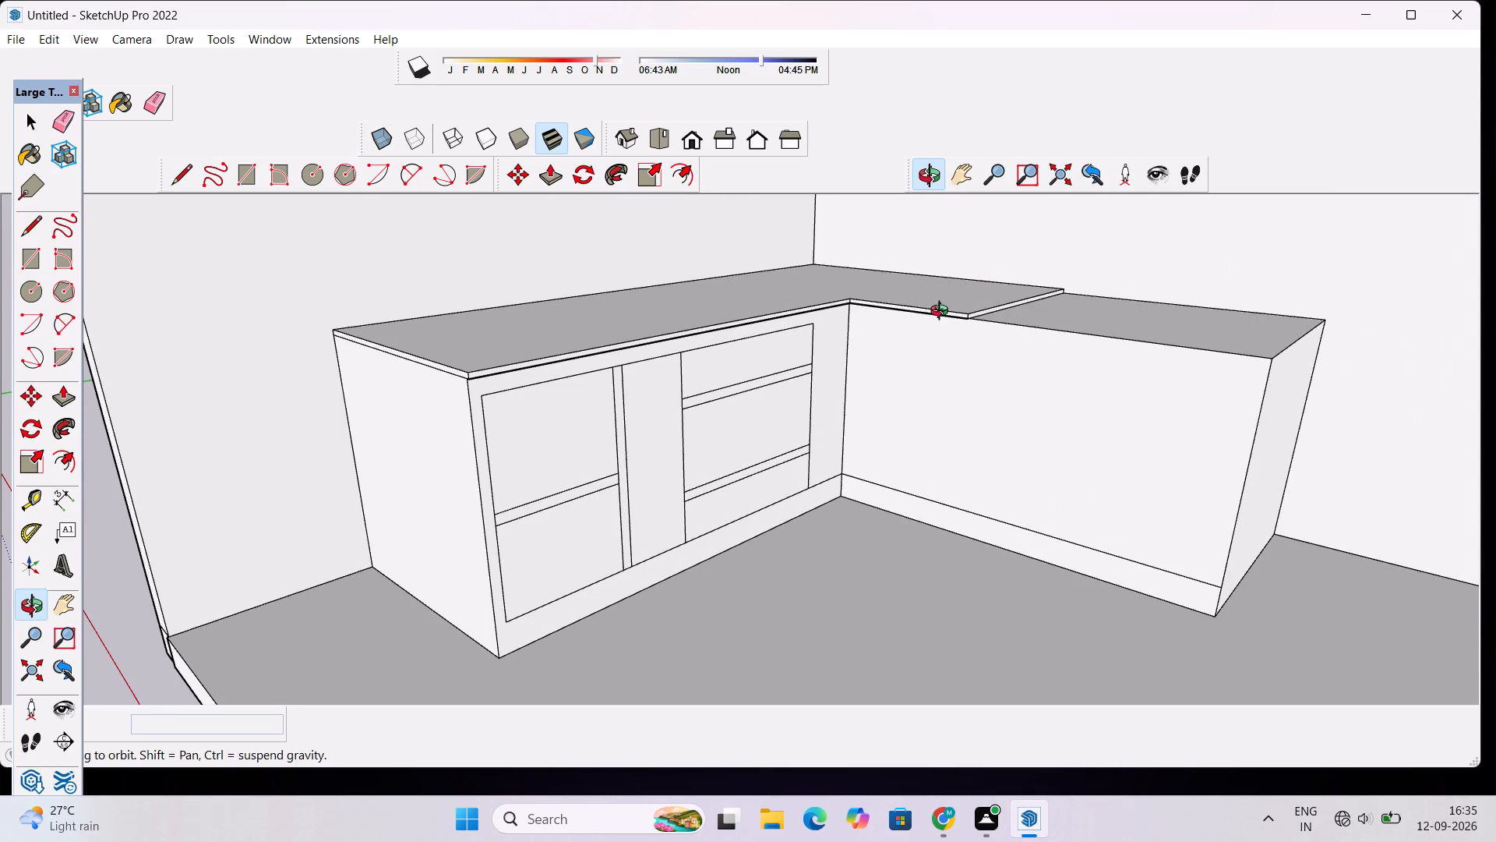
scroll(943, 313, "up", 3)
left_click_drag(943, 317, 969, 375)
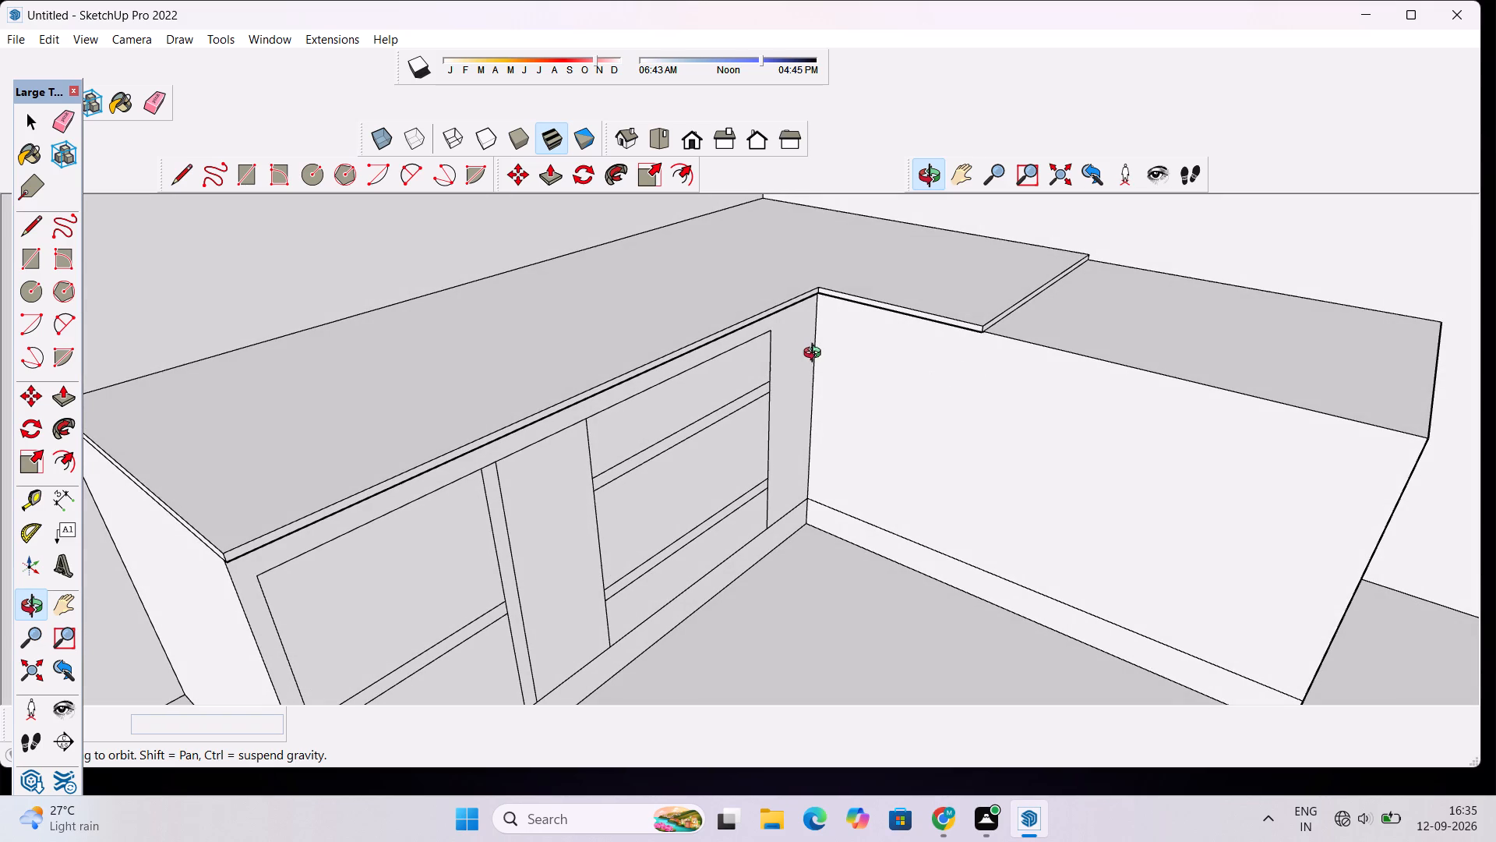
Draw an 8' 1" line across the countertop from its inner corner straight to the wall edge, separating the short leg.
scroll(812, 353, "down", 1)
left_click_drag(817, 363, 909, 424)
scroll(855, 391, "down", 7)
left_click_drag(844, 387, 937, 394)
scroll(803, 259, "up", 5)
scroll(803, 259, "down", 6)
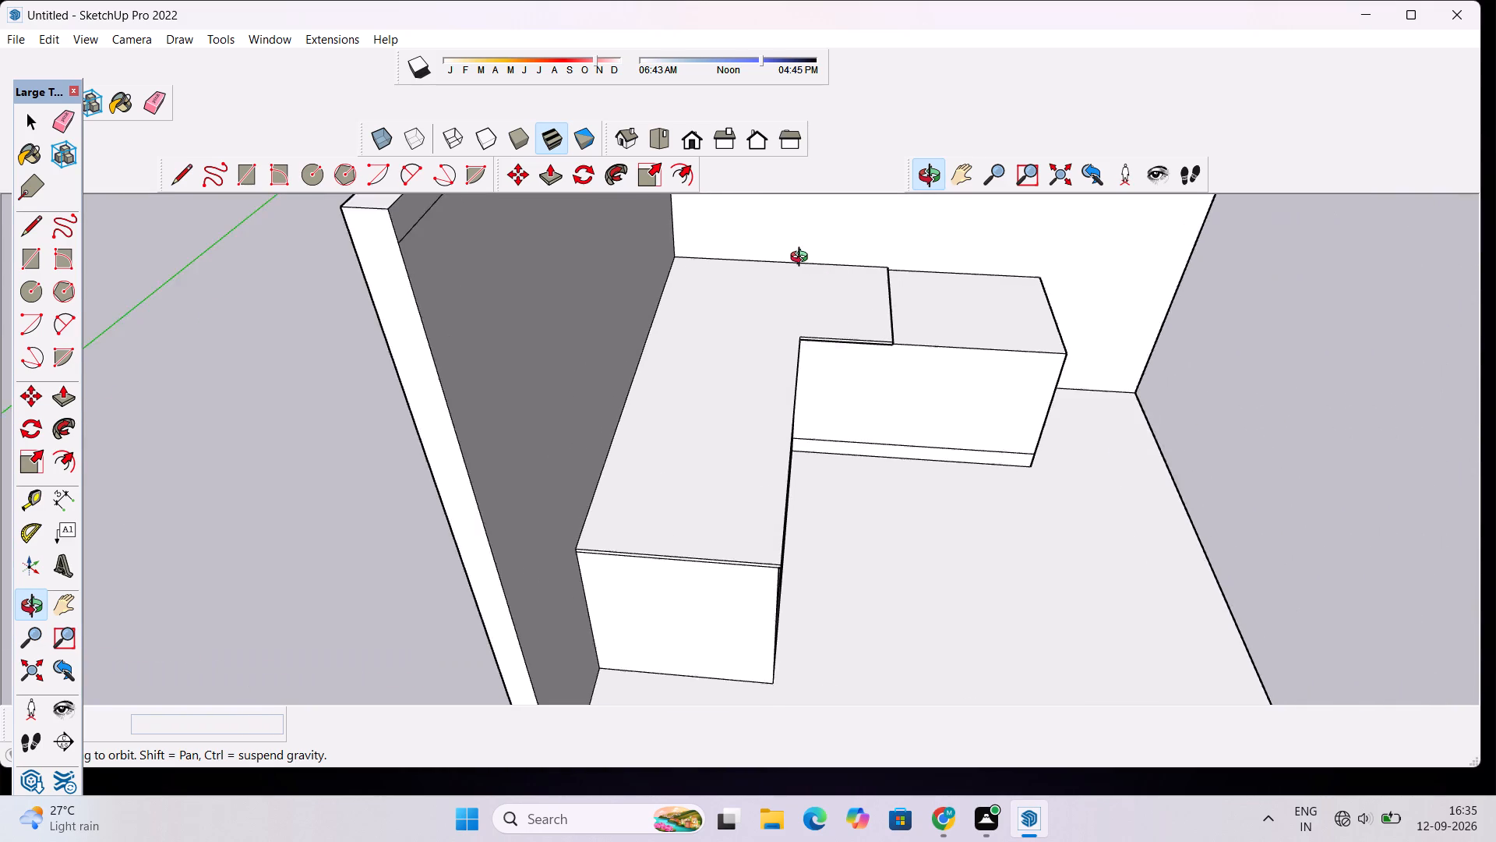
scroll(803, 259, "down", 3)
scroll(803, 259, "up", 13)
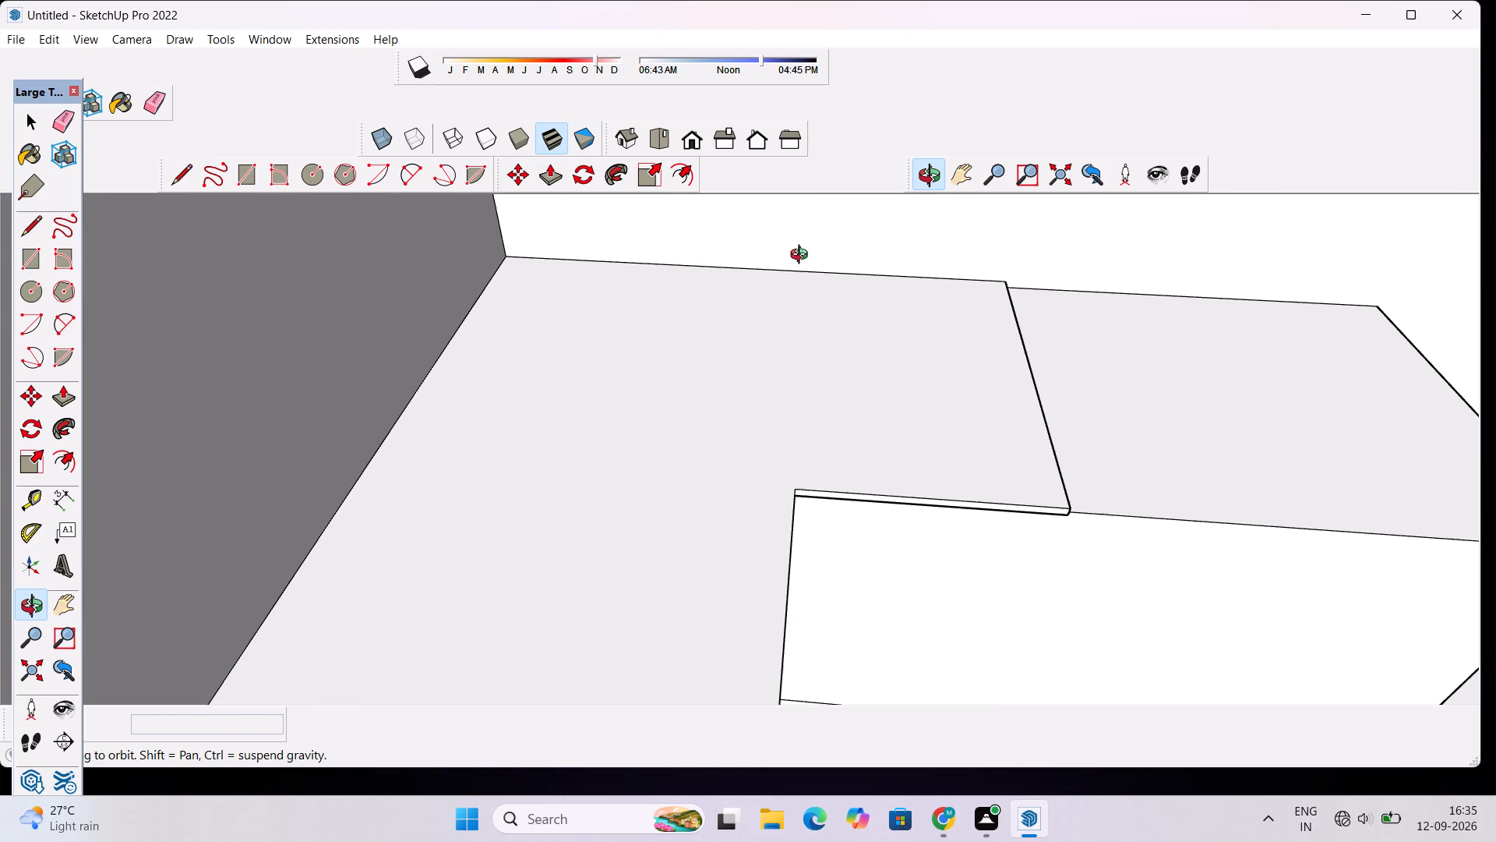
key("l")
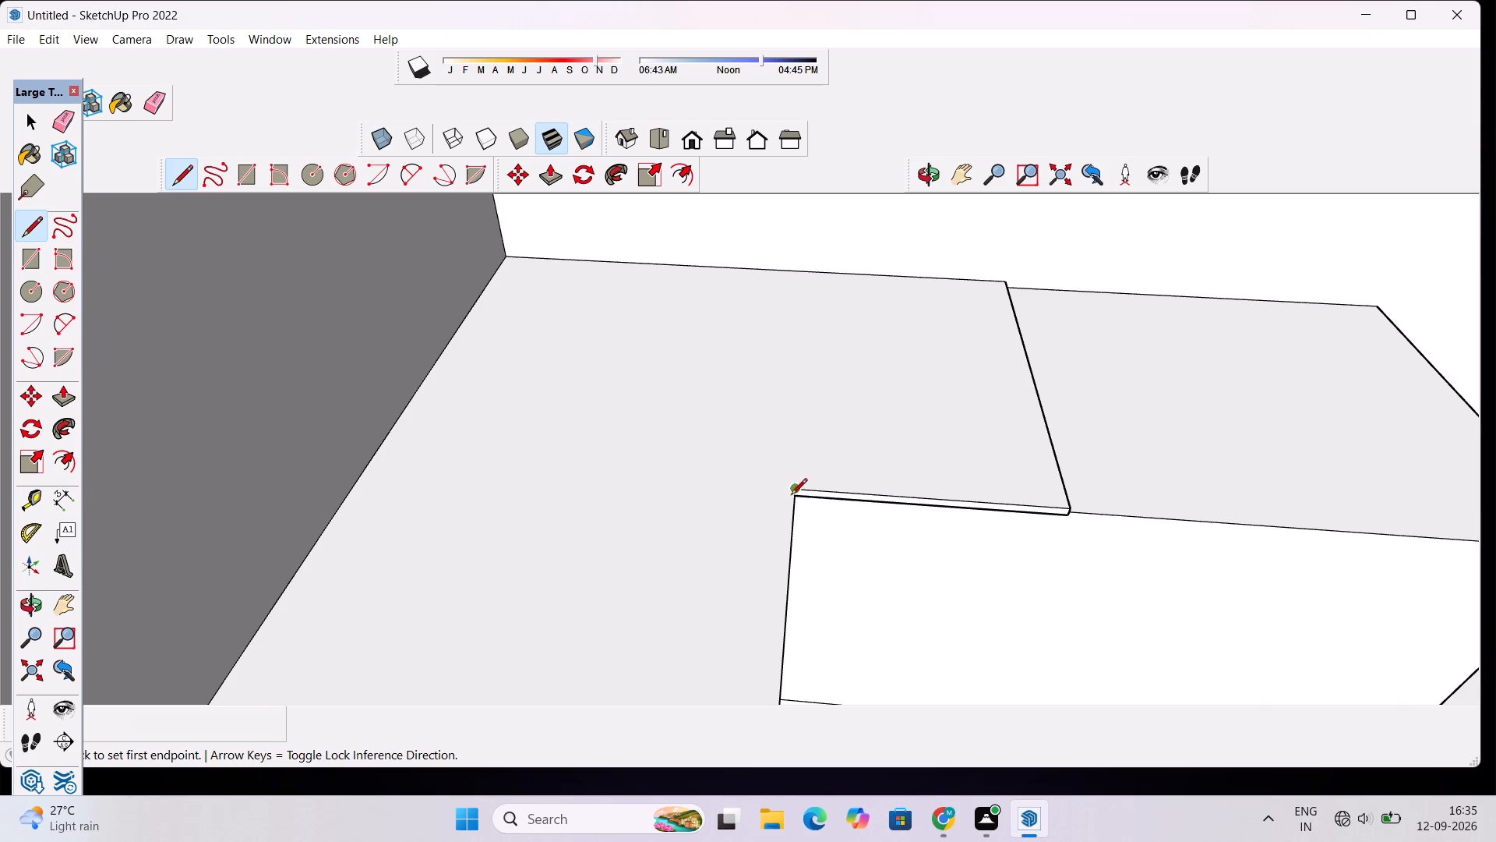
left_click(790, 493)
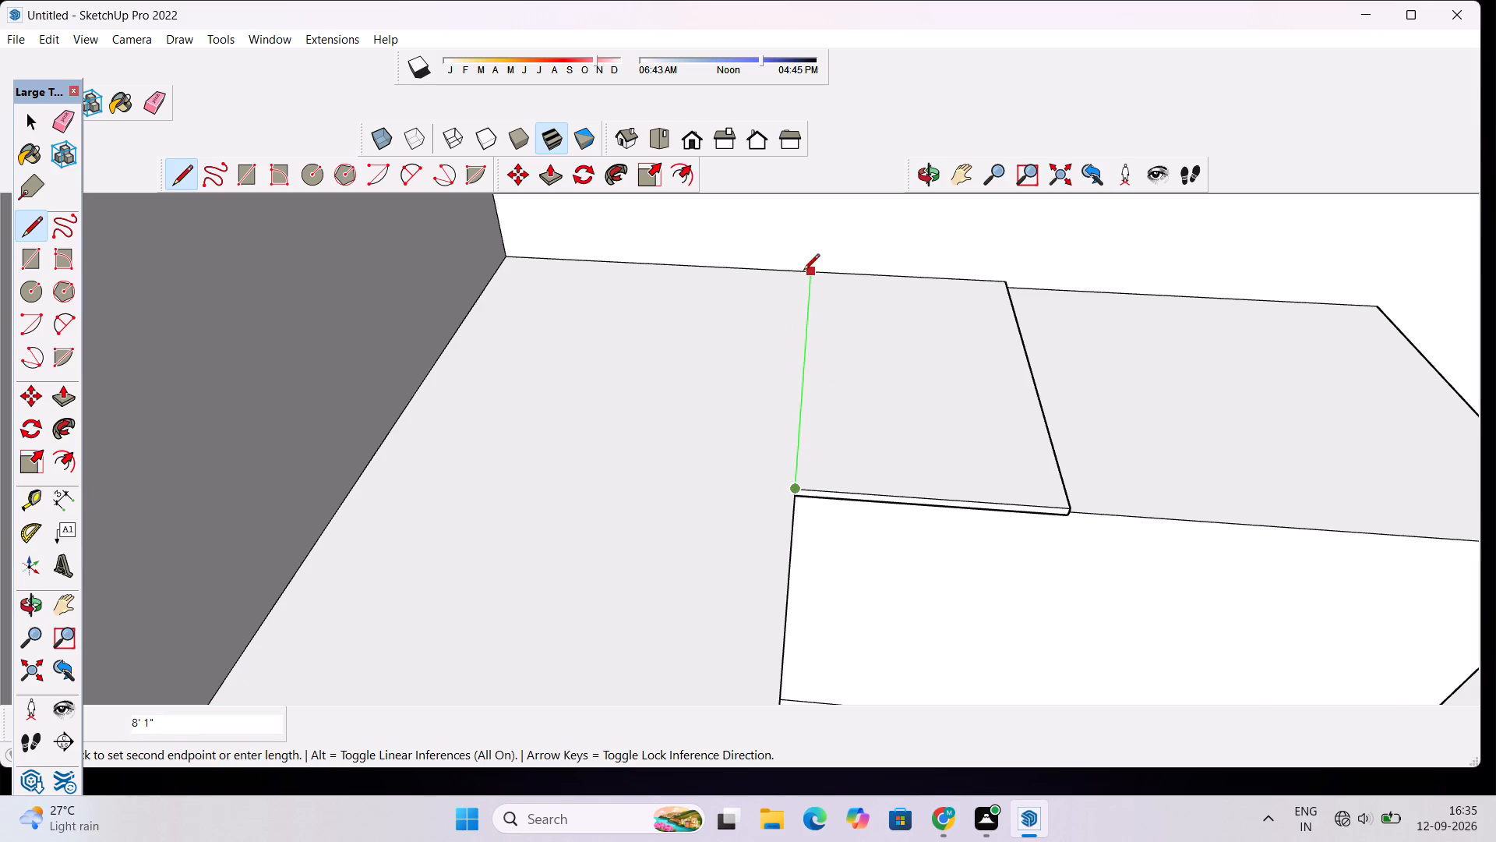
left_click(810, 274)
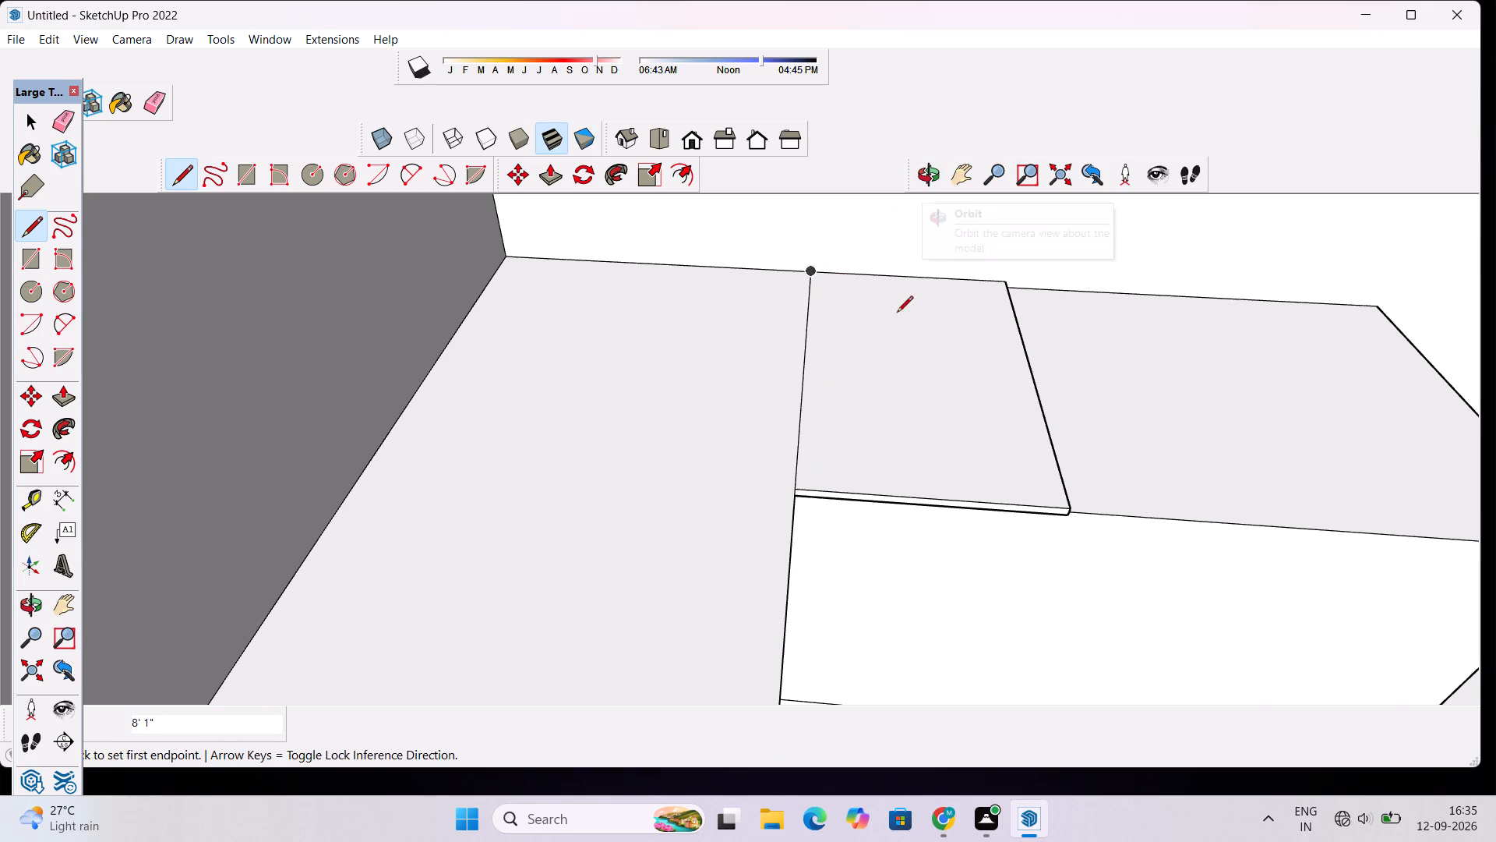
Offset the outline of the countertop's separated short-leg face inward about 8".
scroll(880, 341, "up", 2)
key("space")
type("r")
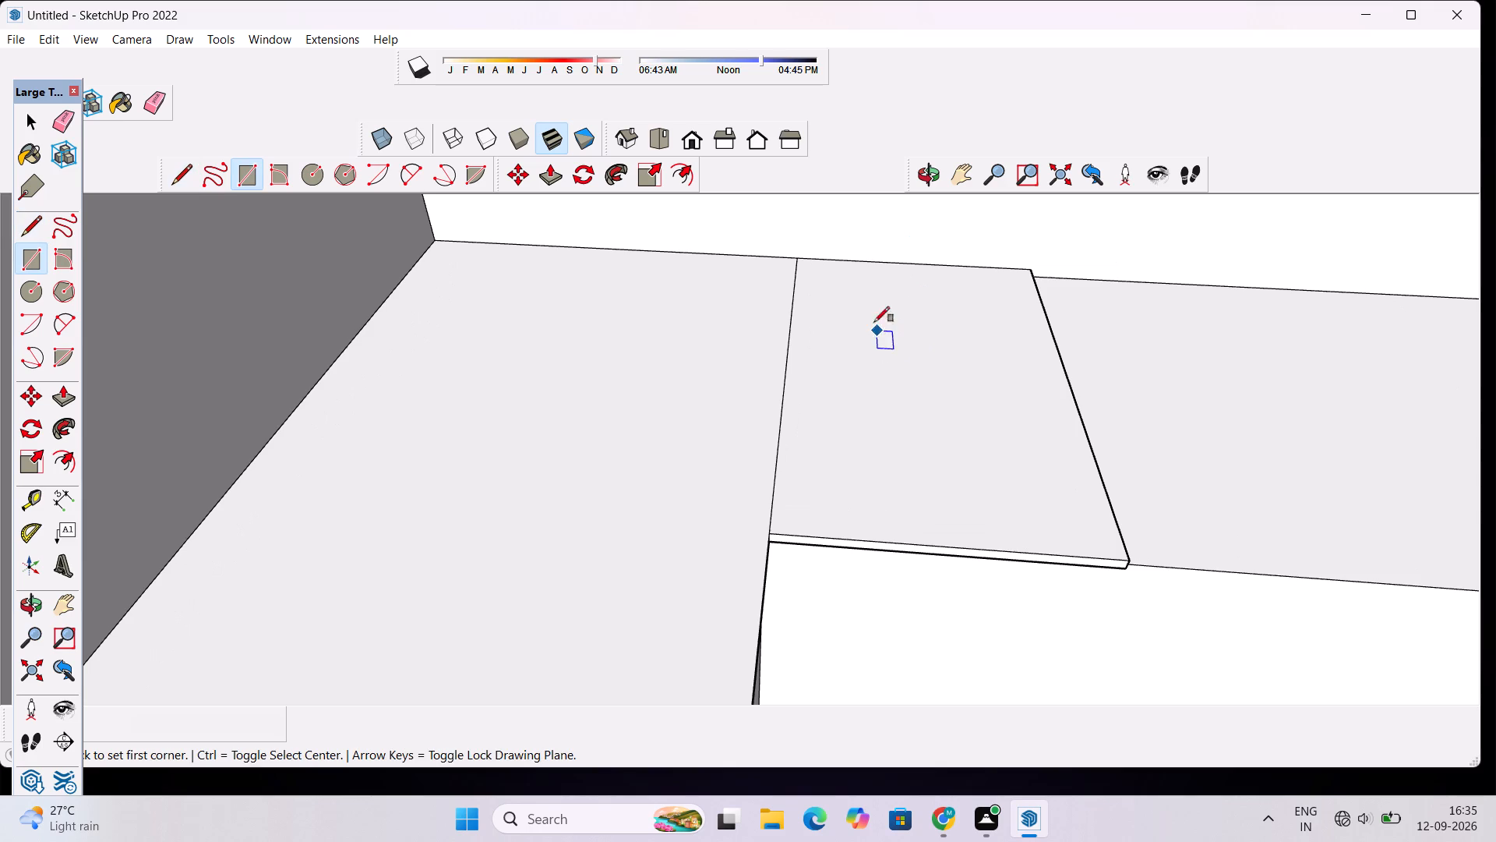
key("space")
type("of")
left_click(817, 284)
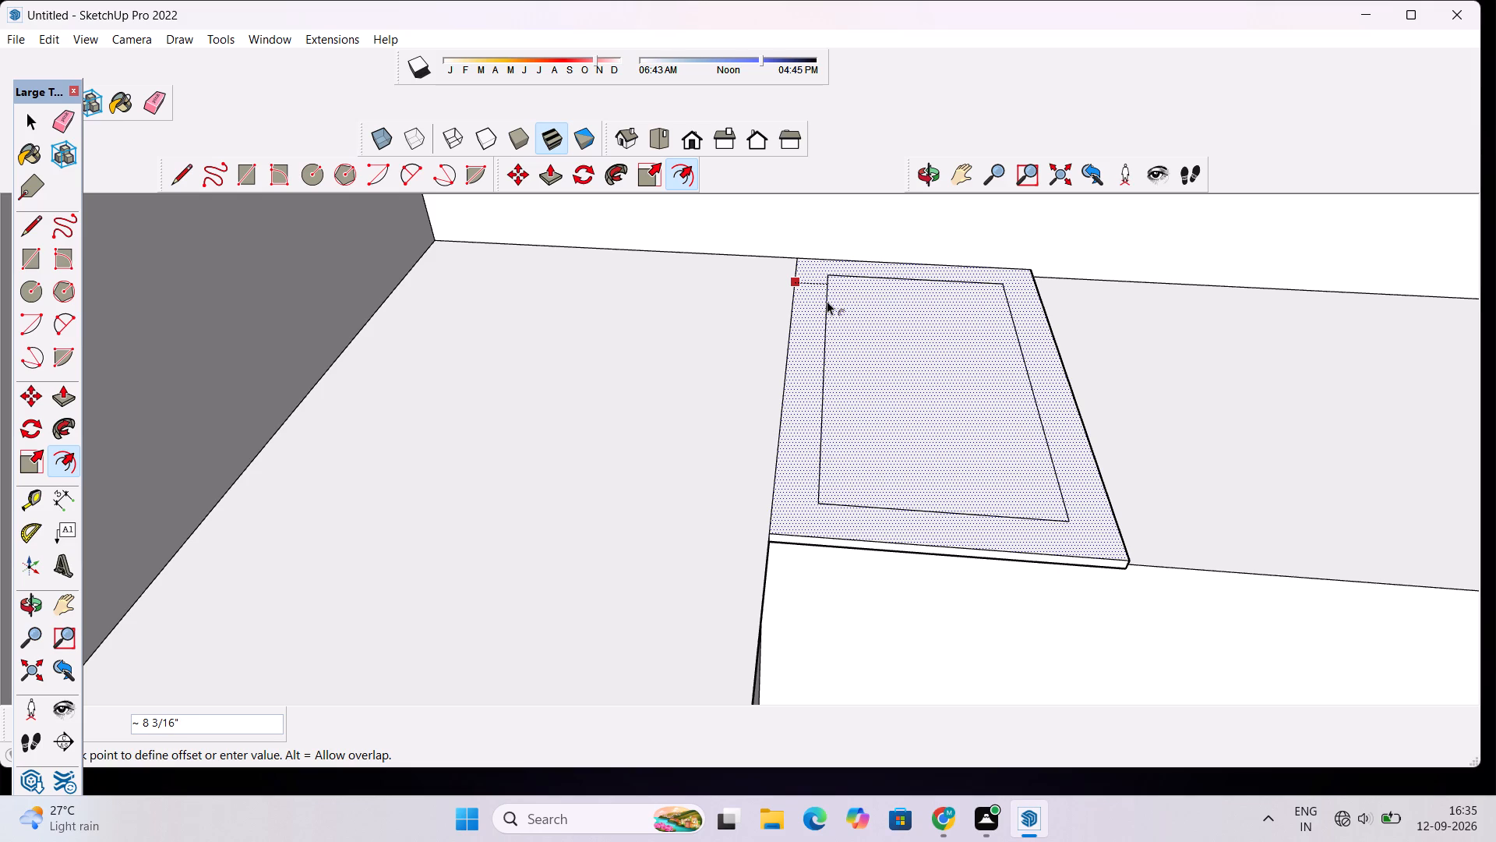
left_click(826, 301)
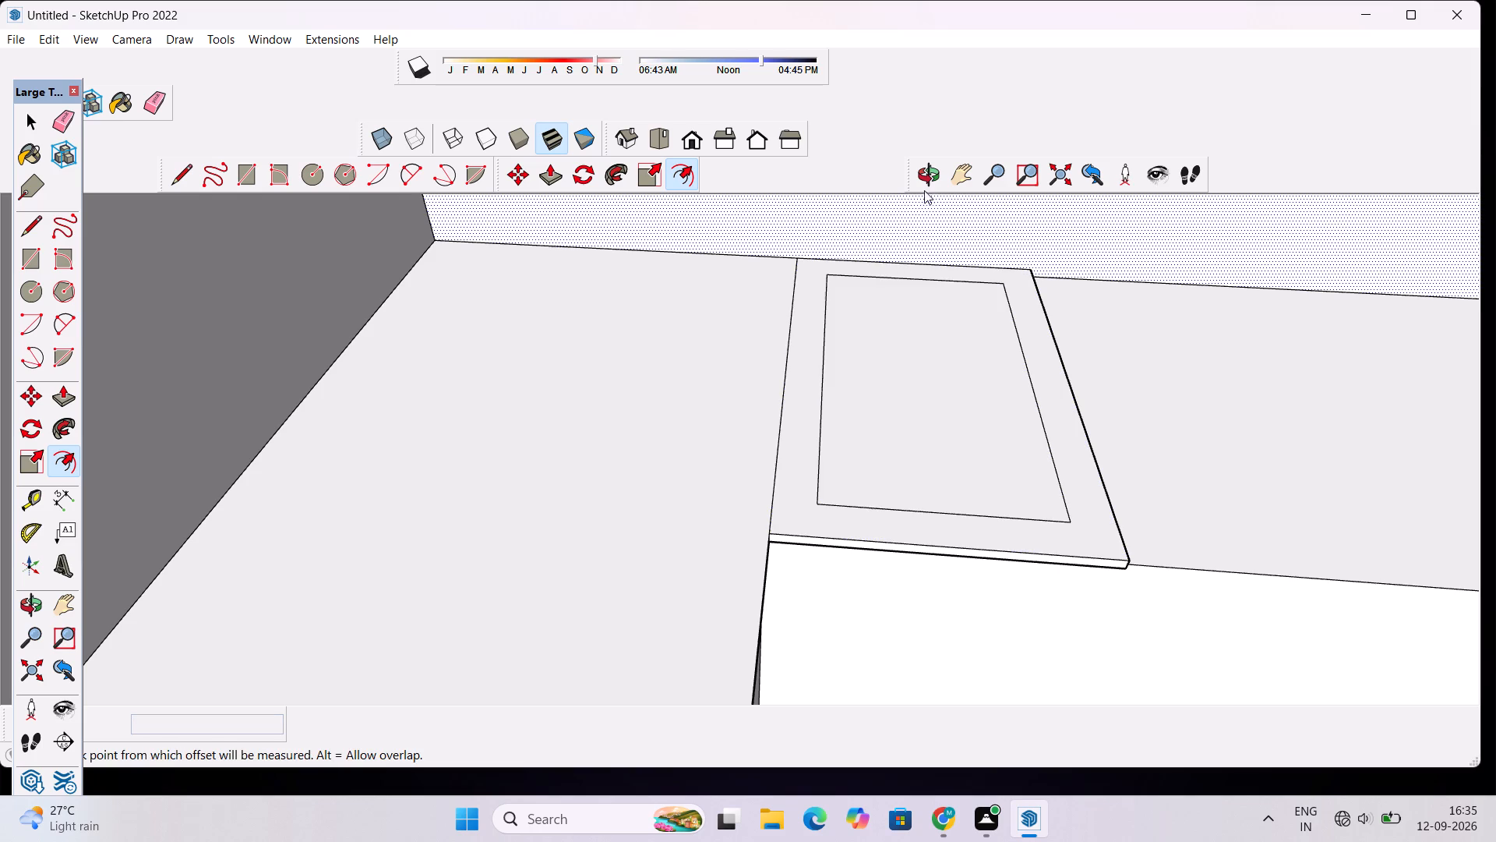
Examine the inset outline on the countertop's short leg from several angles.
left_click(927, 182)
left_click_drag(921, 246, 935, 398)
scroll(937, 379, "down", 12)
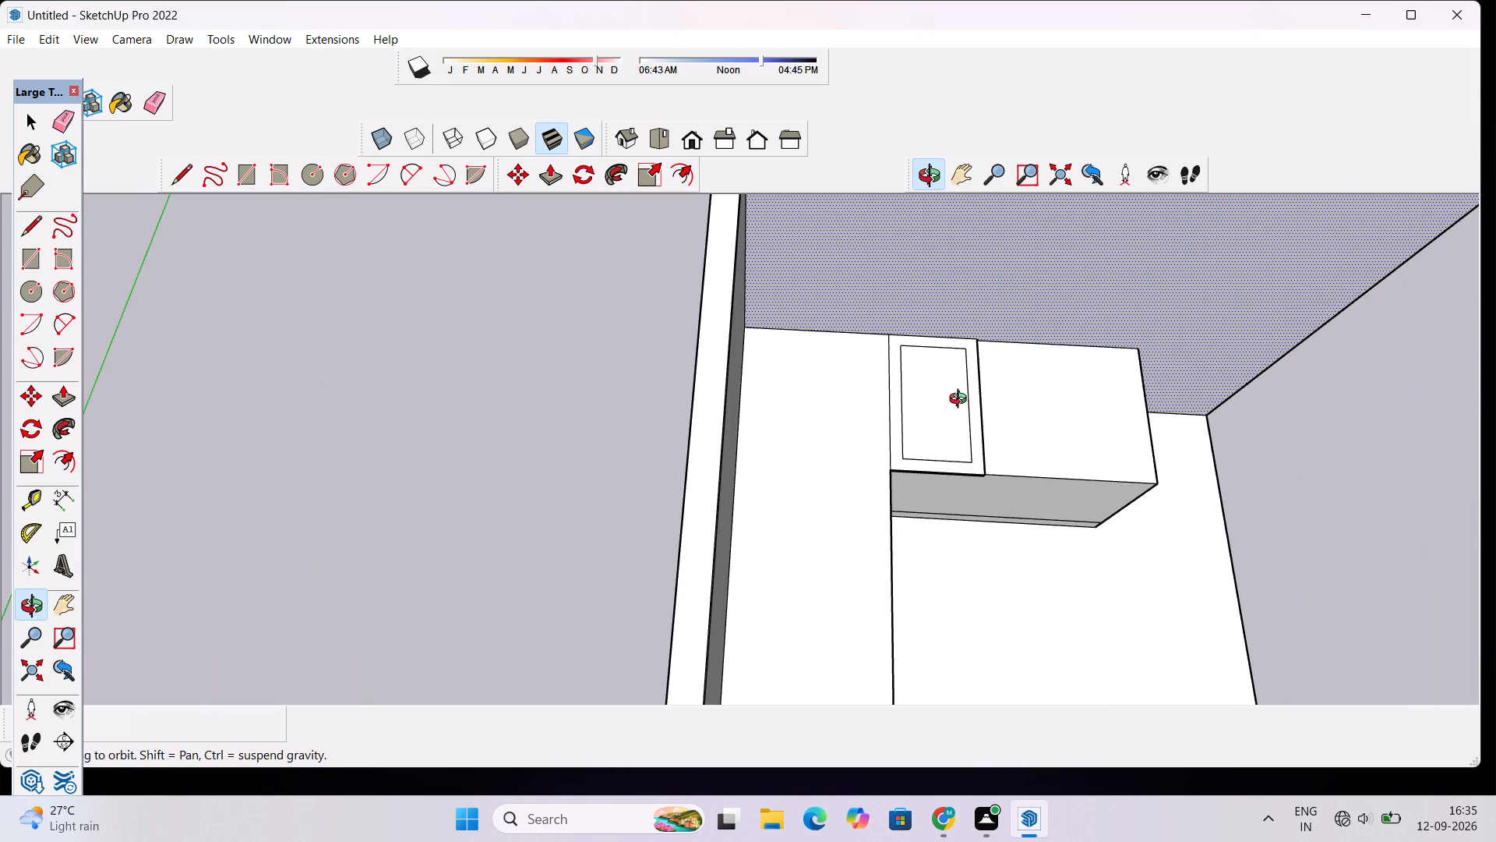
scroll(965, 400, "up", 3)
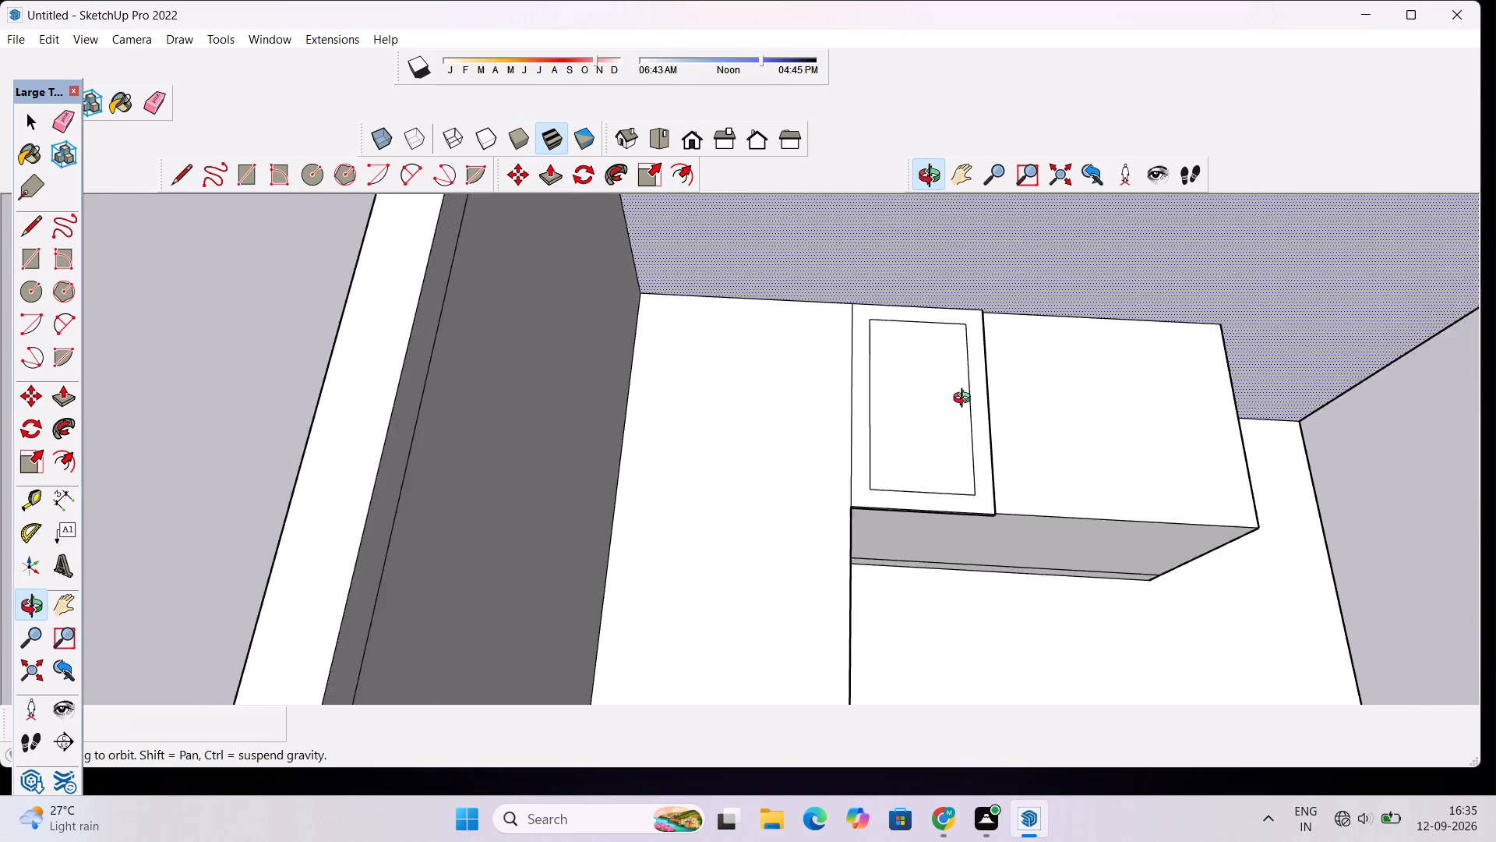
scroll(965, 400, "up", 2)
scroll(965, 400, "down", 6)
left_click_drag(1011, 565, 729, 288)
scroll(729, 288, "down", 8)
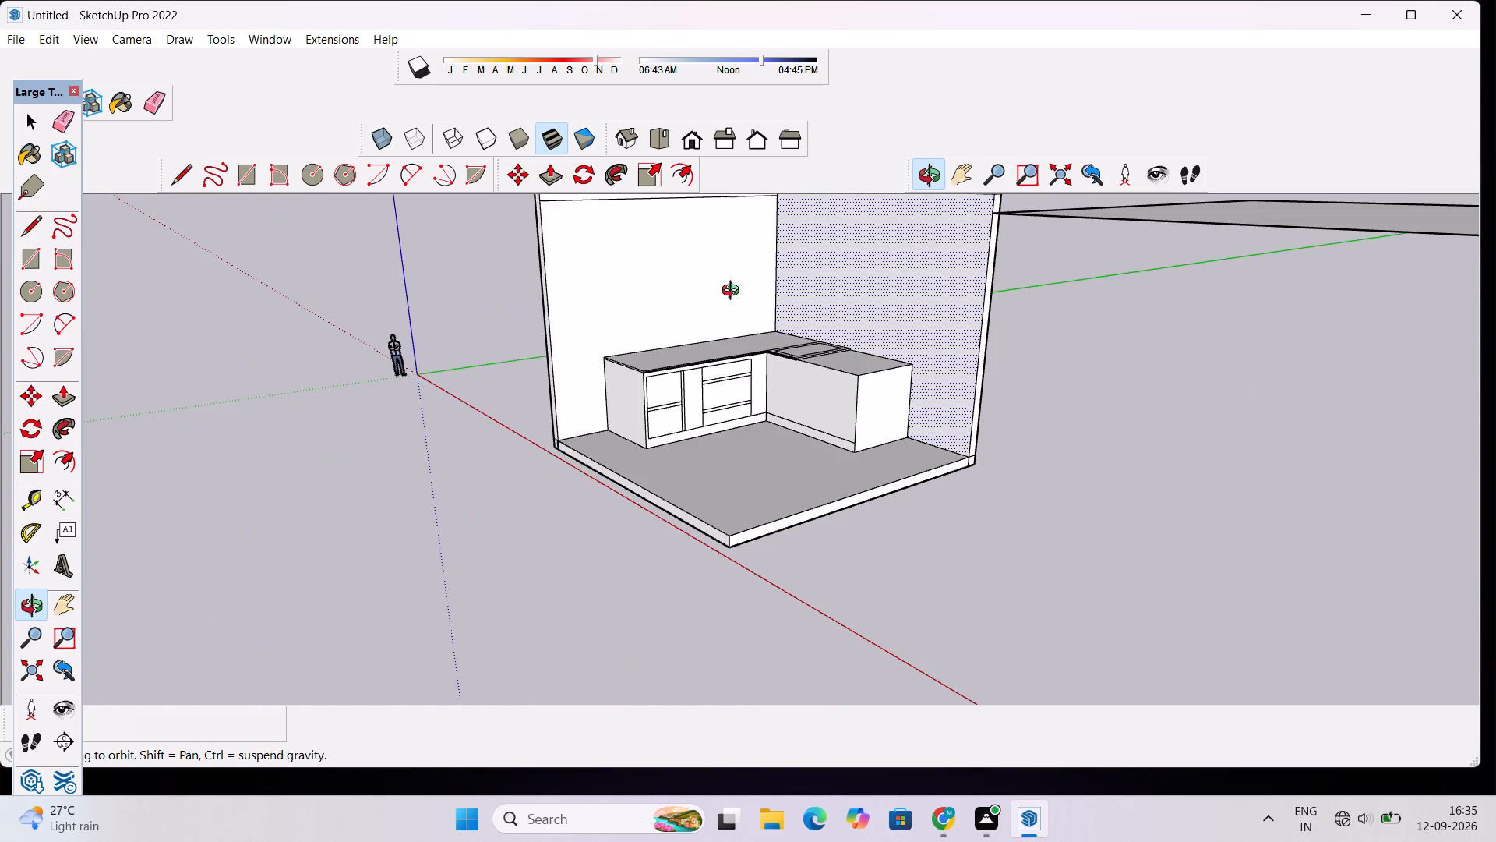
left_click_drag(765, 362, 904, 503)
scroll(771, 308, "up", 11)
left_click_drag(901, 503, 839, 412)
scroll(686, 342, "up", 2)
scroll(687, 363, "down", 1)
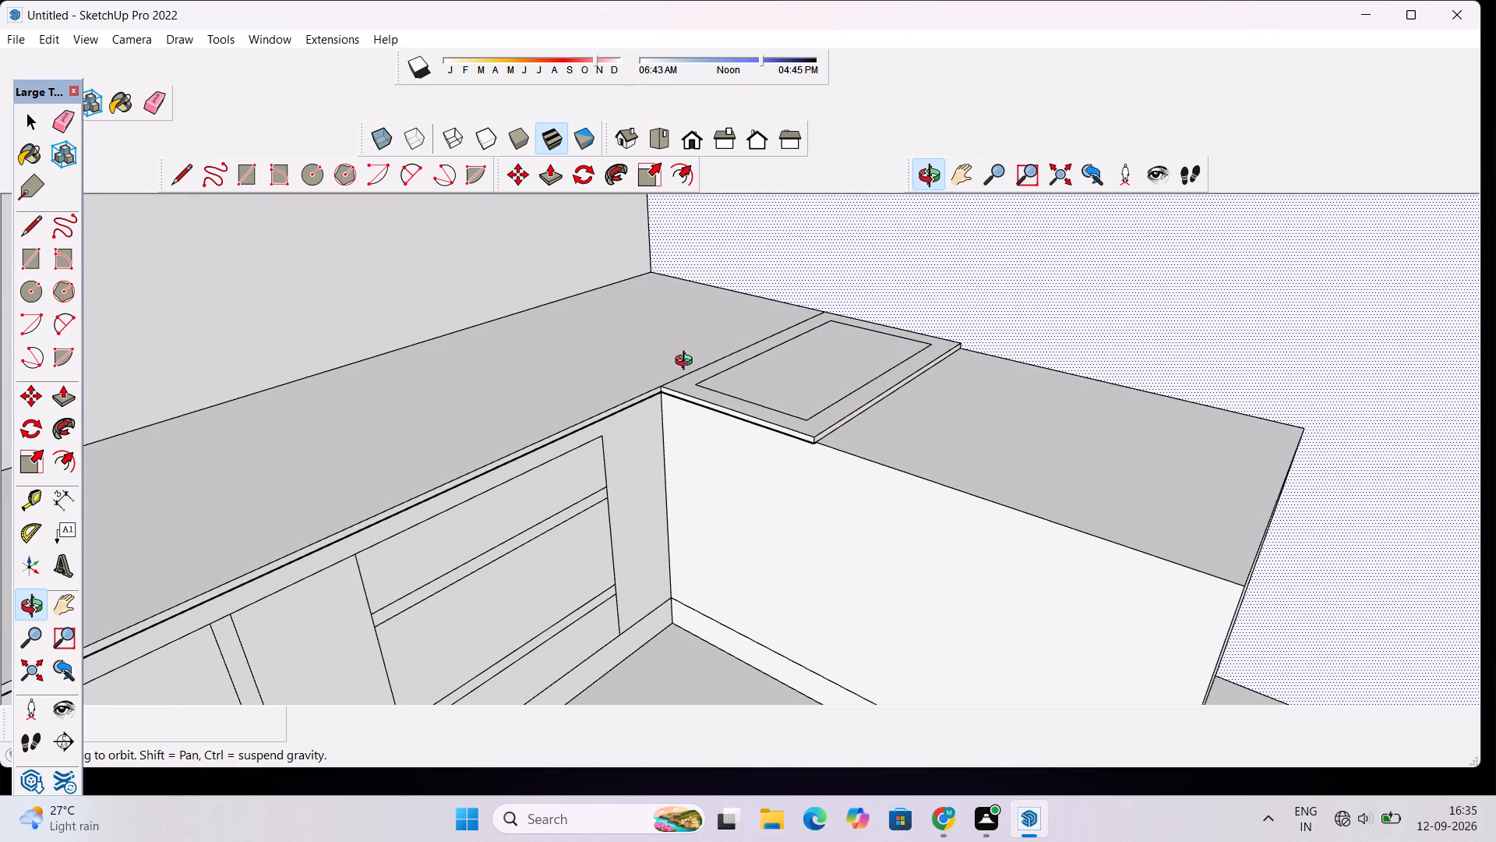
Round all four corners of the inset outline on the countertop with 2 Point Arc fillets, the first spanning about 1' 3".
left_click_drag(714, 374, 915, 472)
scroll(764, 257, "up", 6)
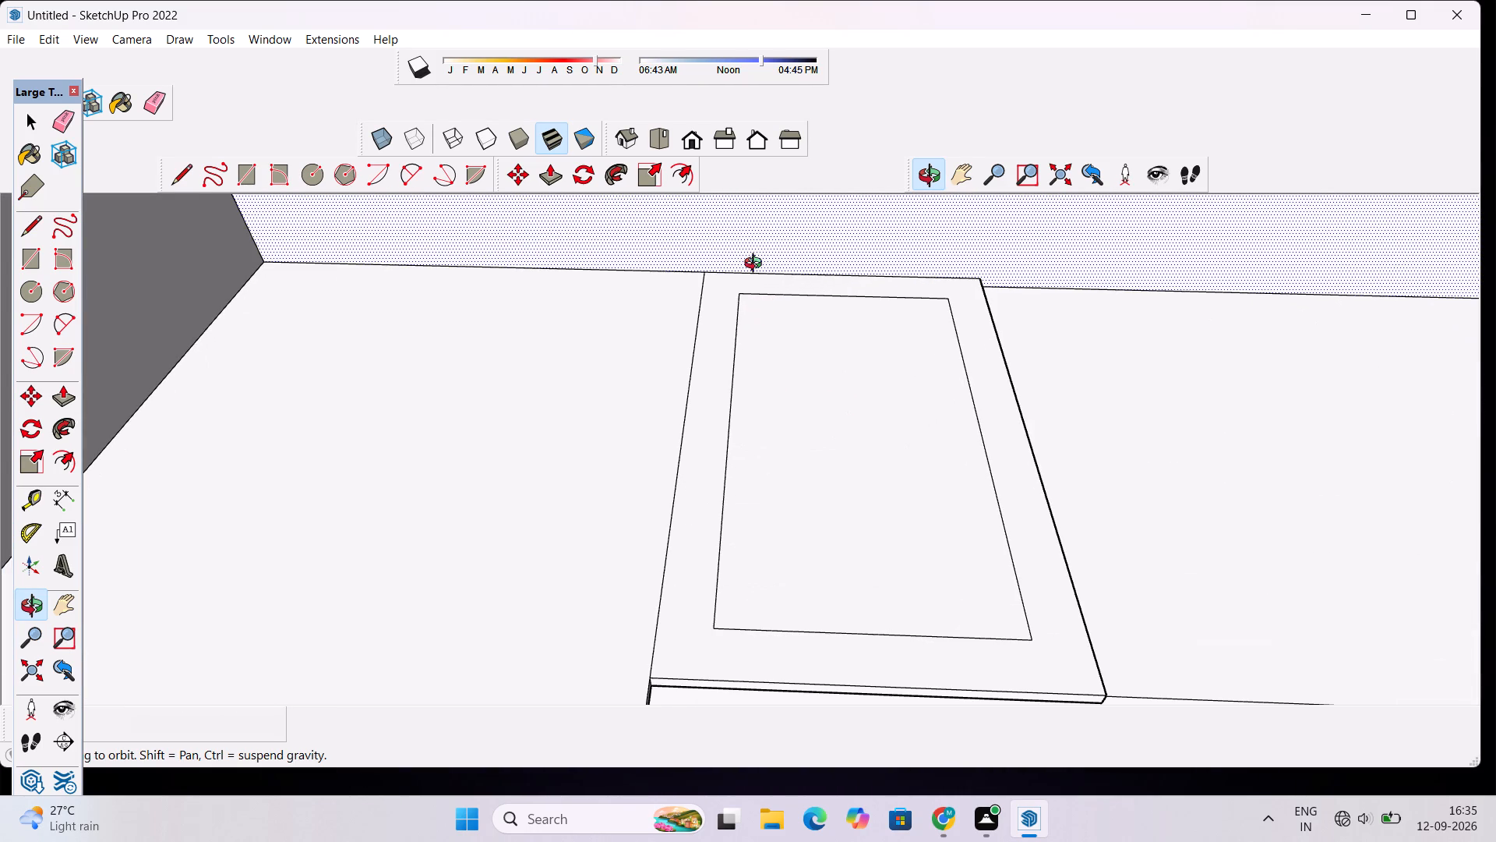
left_click(68, 326)
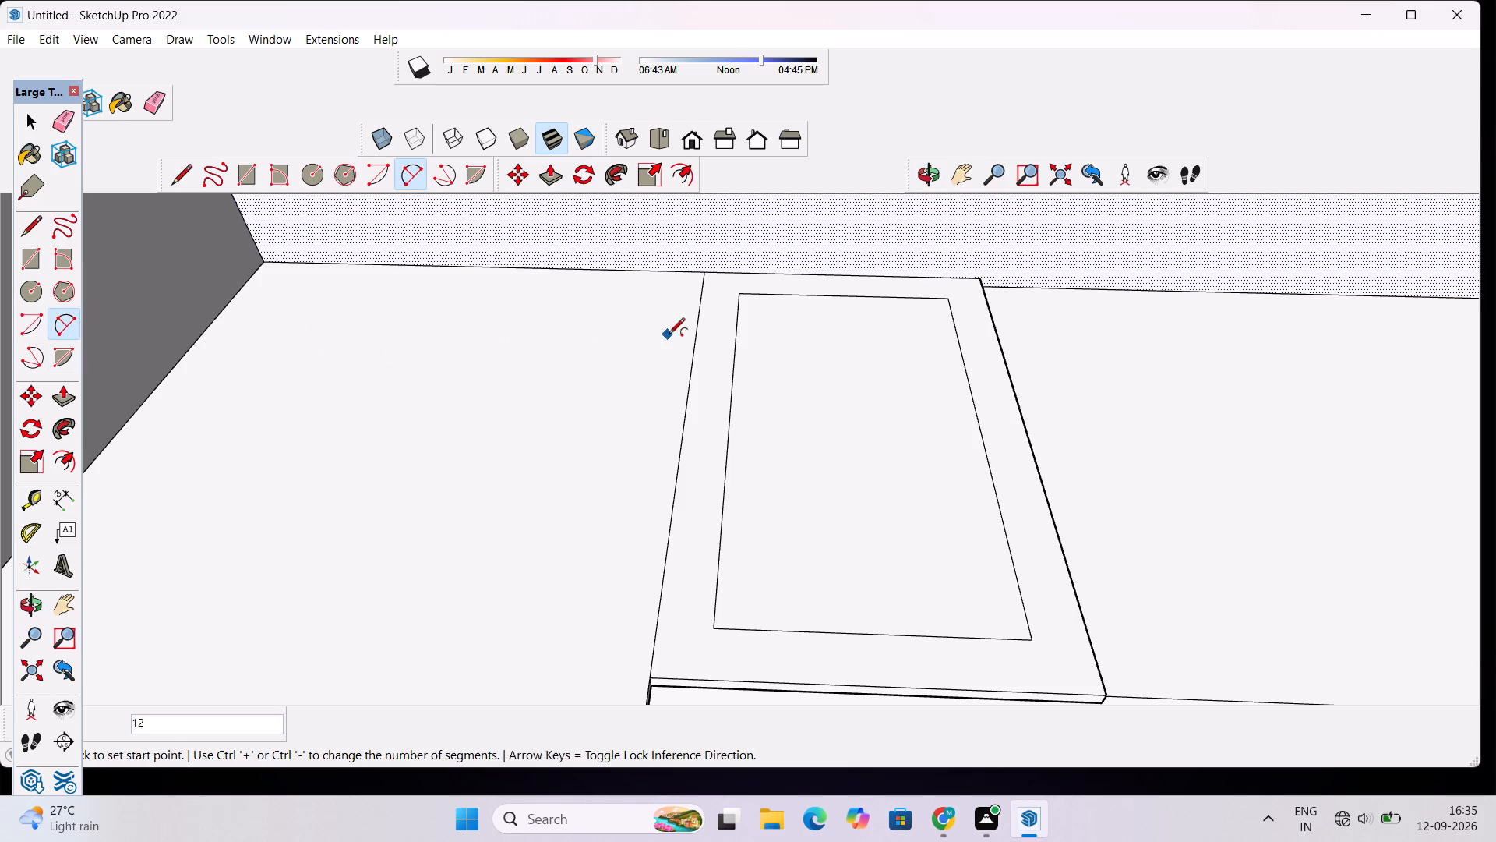
left_click(739, 324)
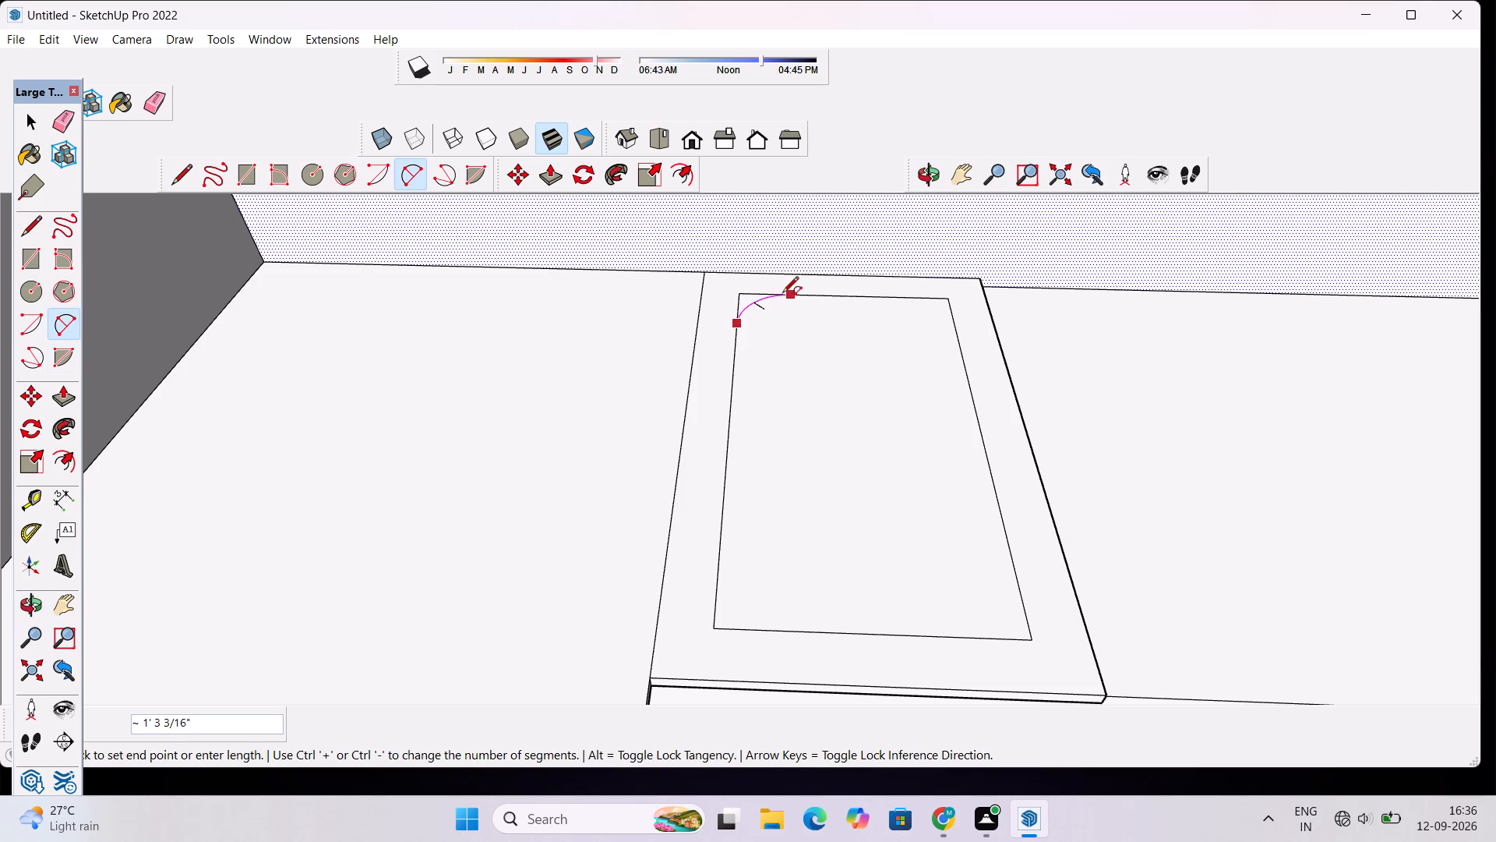
double_click(789, 300)
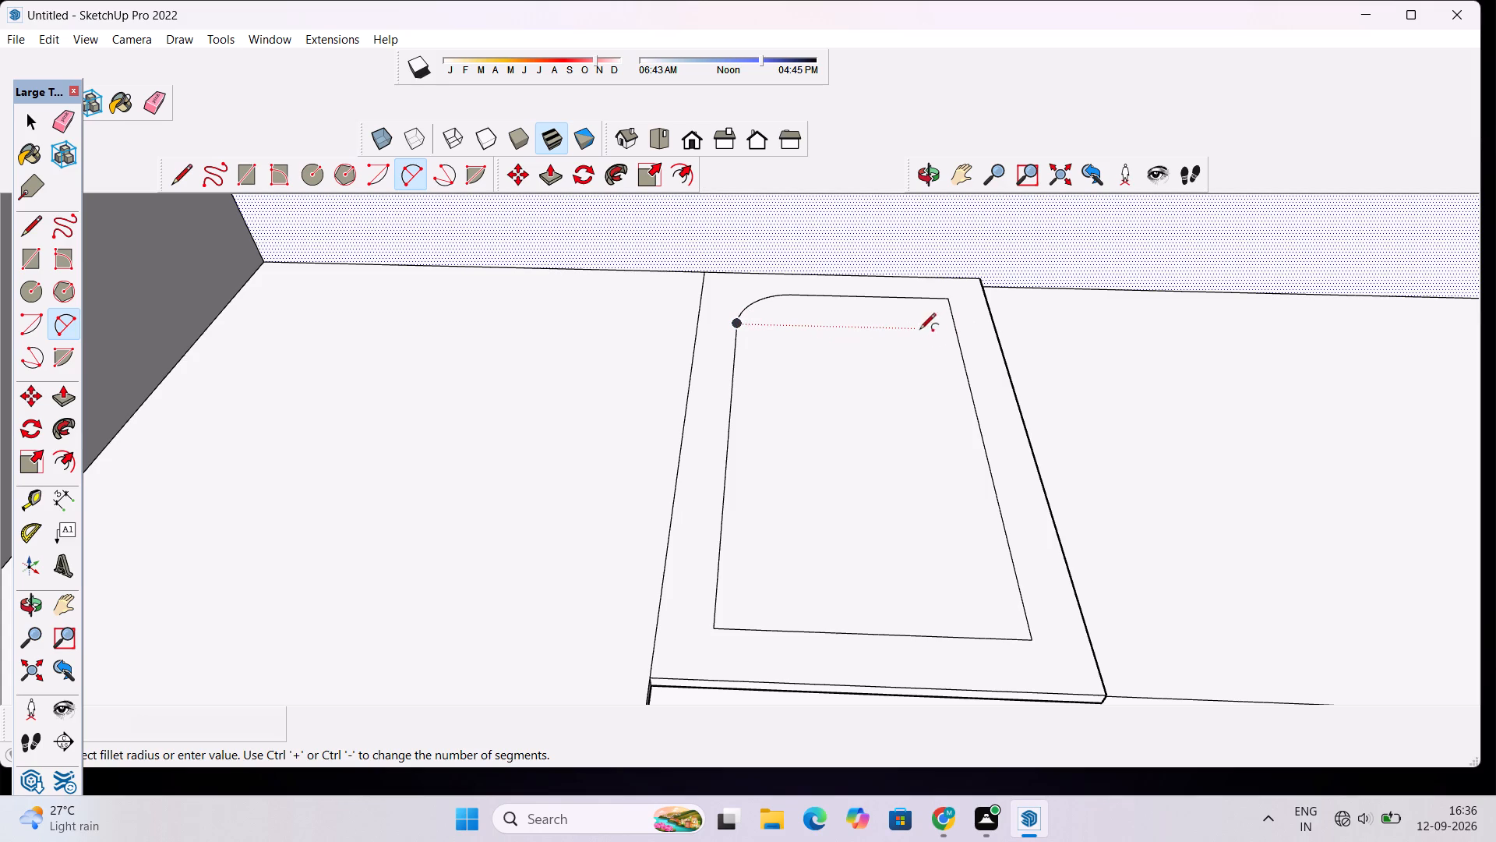
left_click(953, 331)
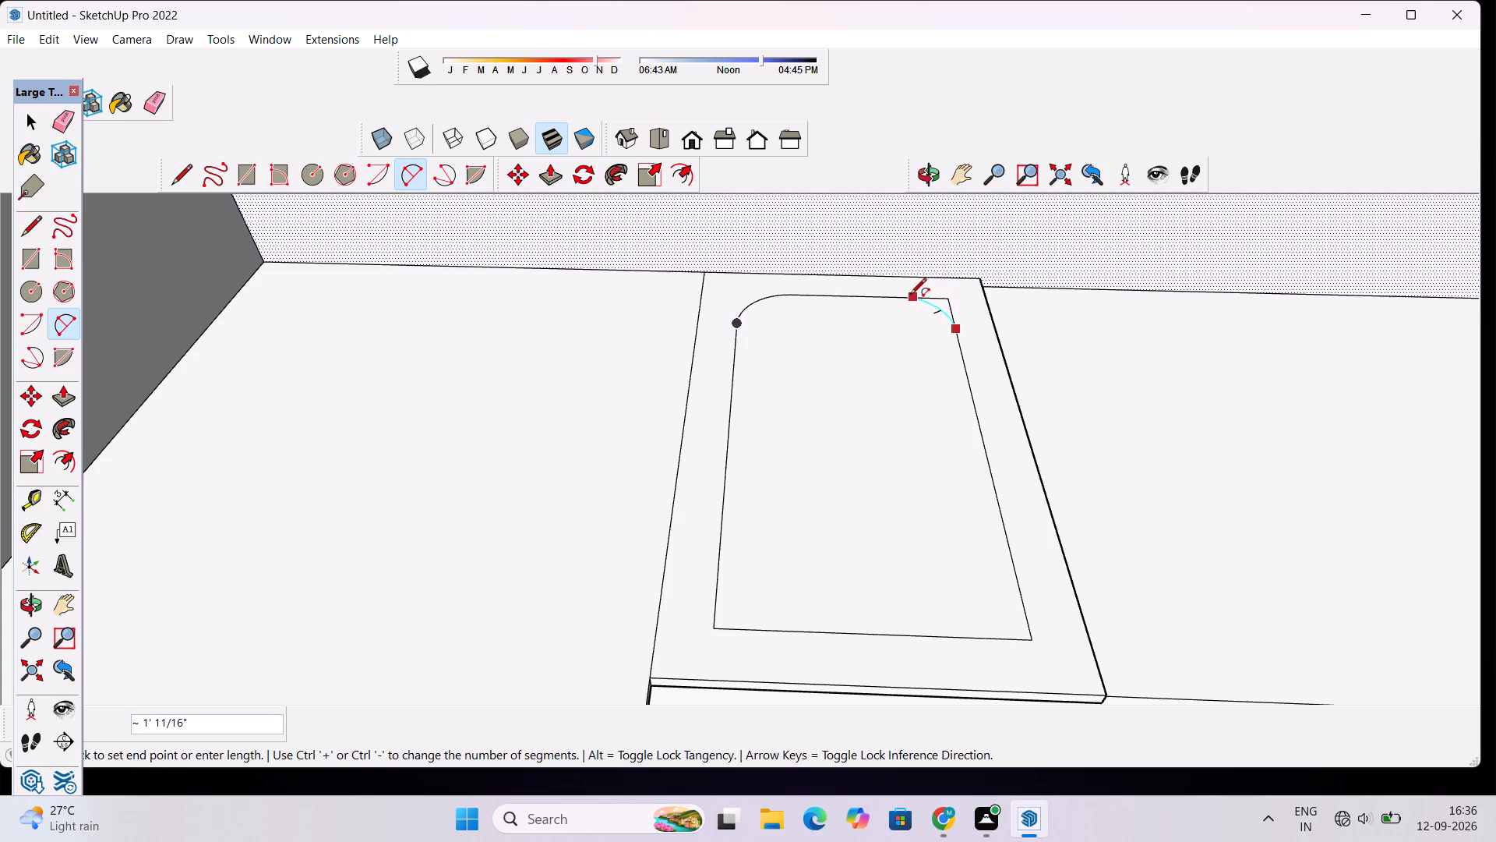
double_click(895, 300)
scroll(895, 300, "down", 6)
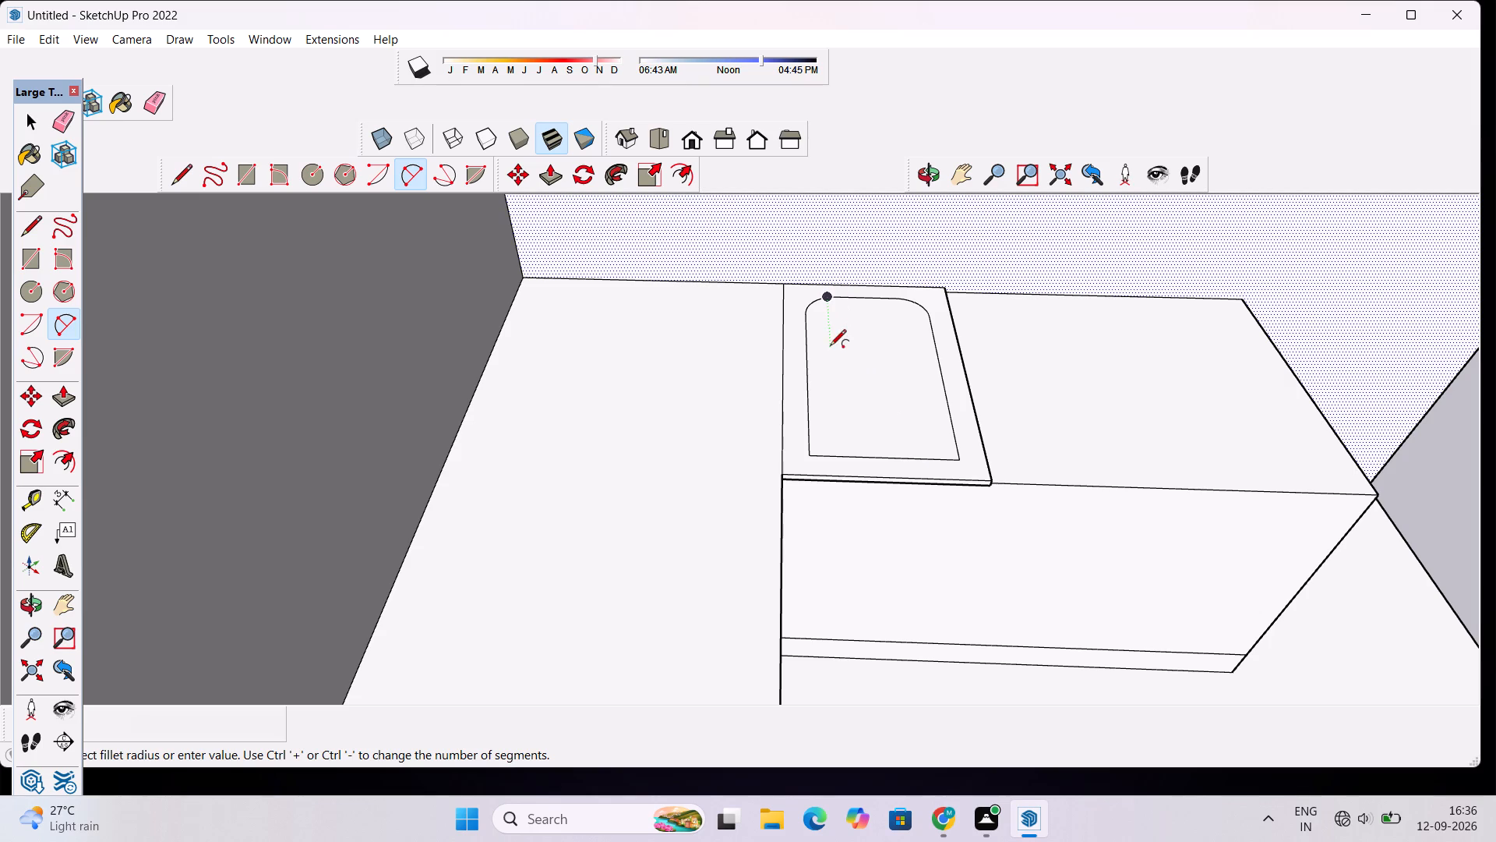
left_click(834, 458)
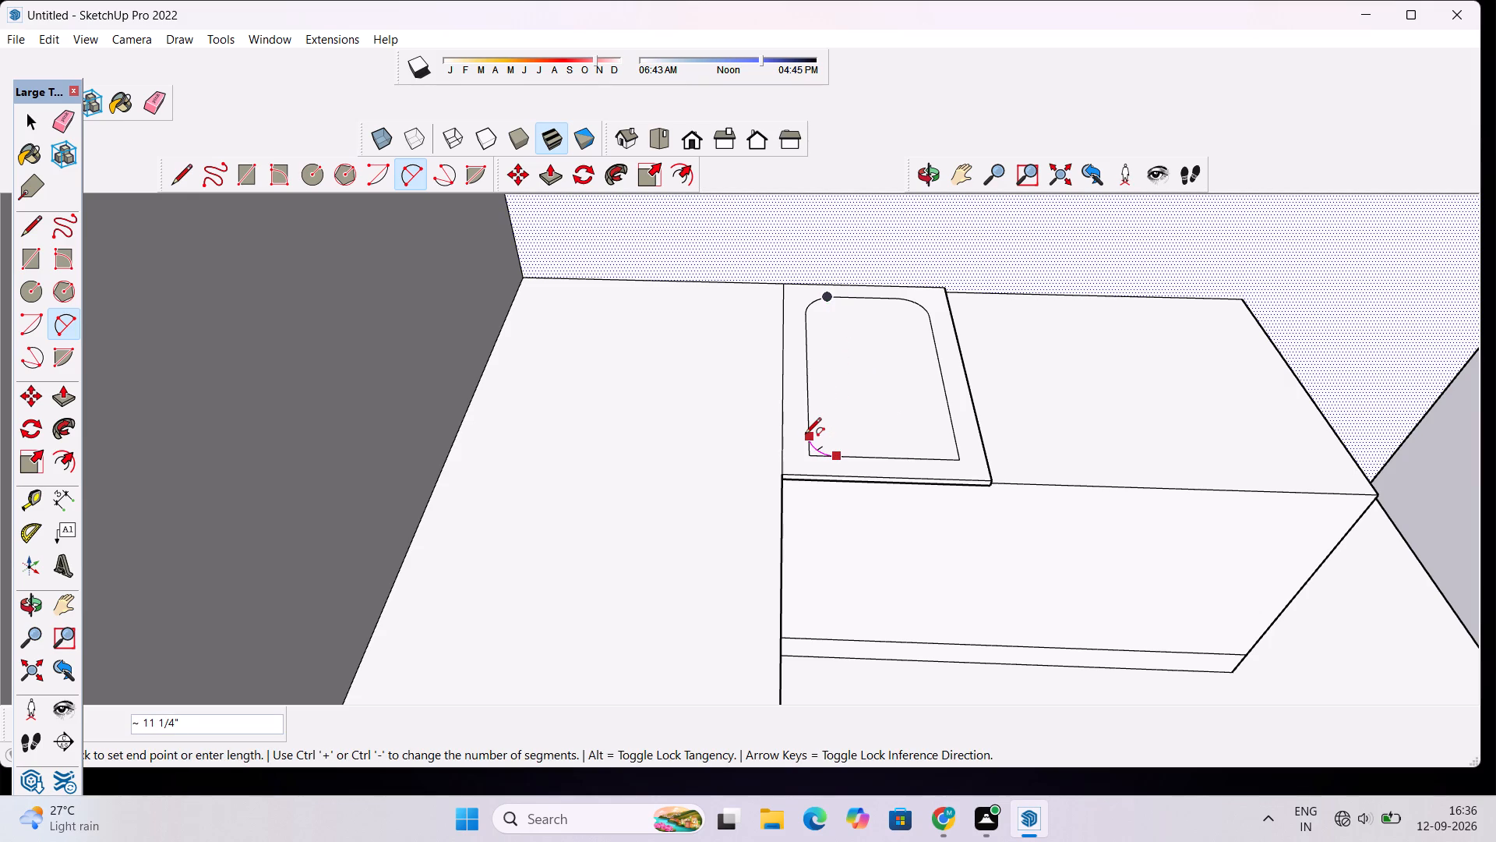
double_click(806, 437)
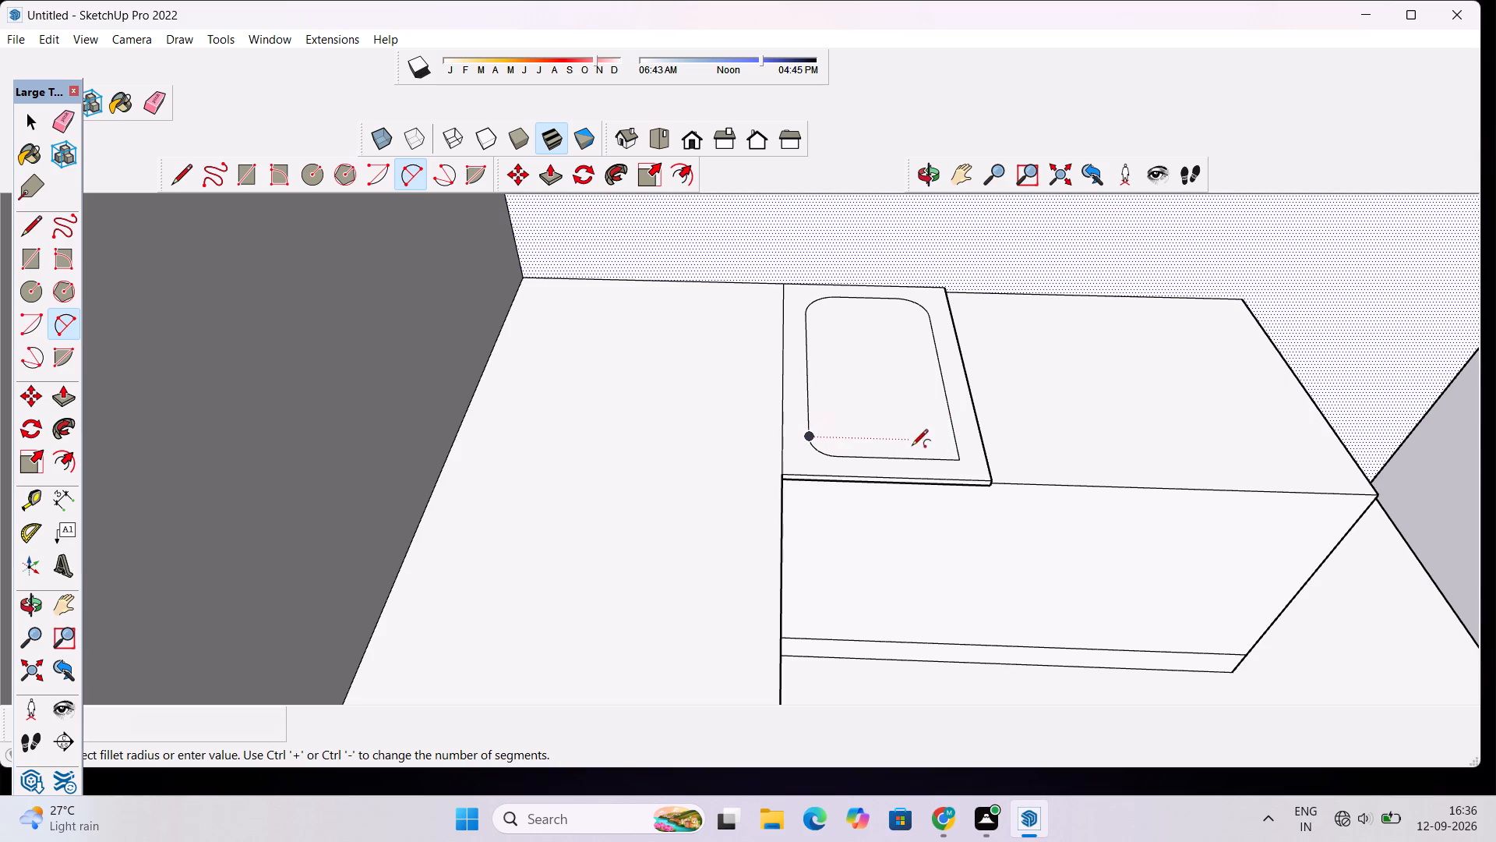
left_click(954, 442)
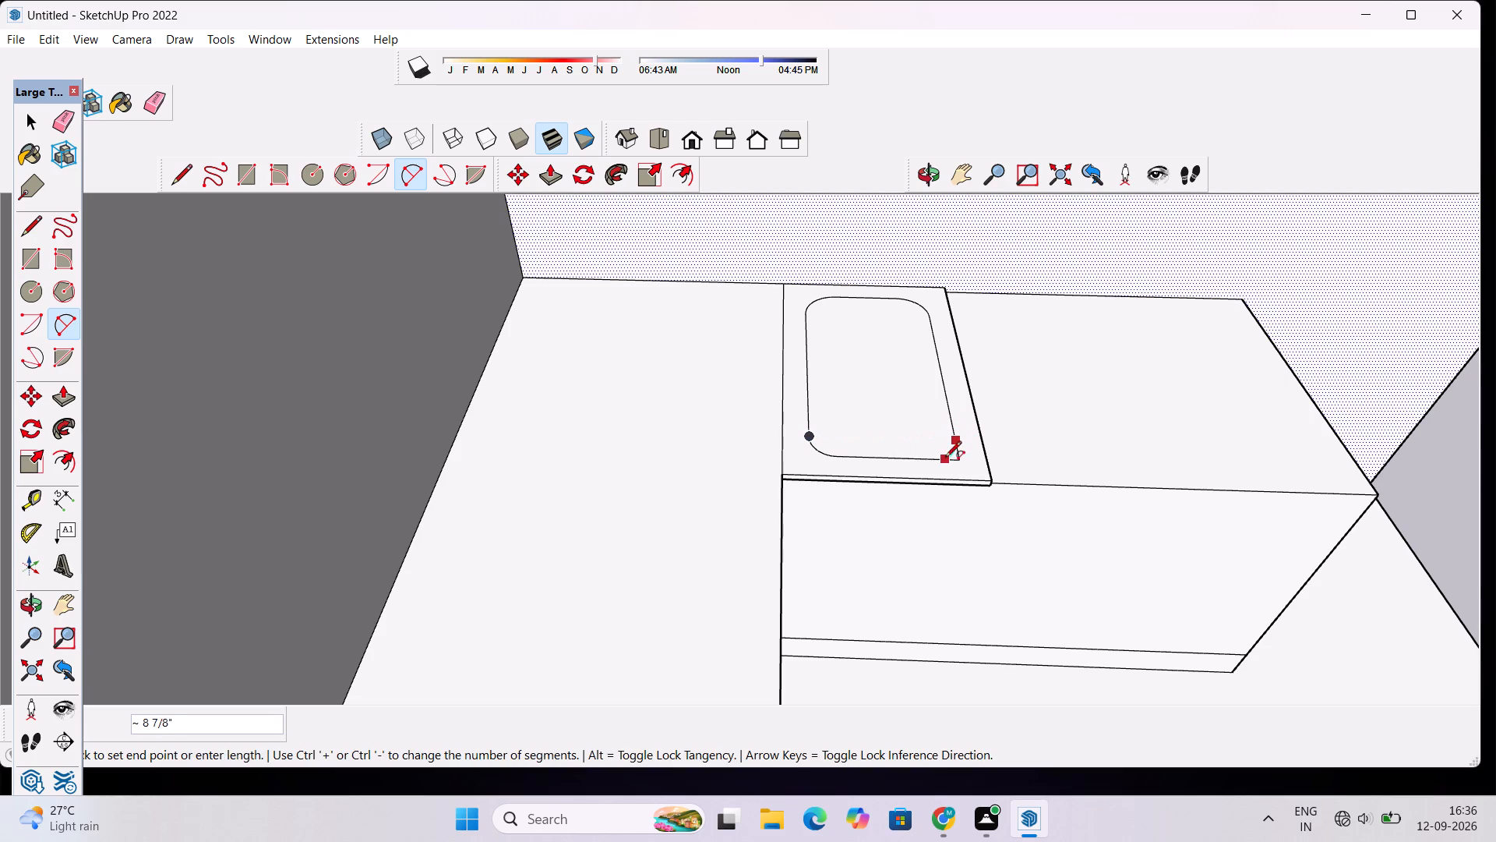
double_click(930, 462)
key("space")
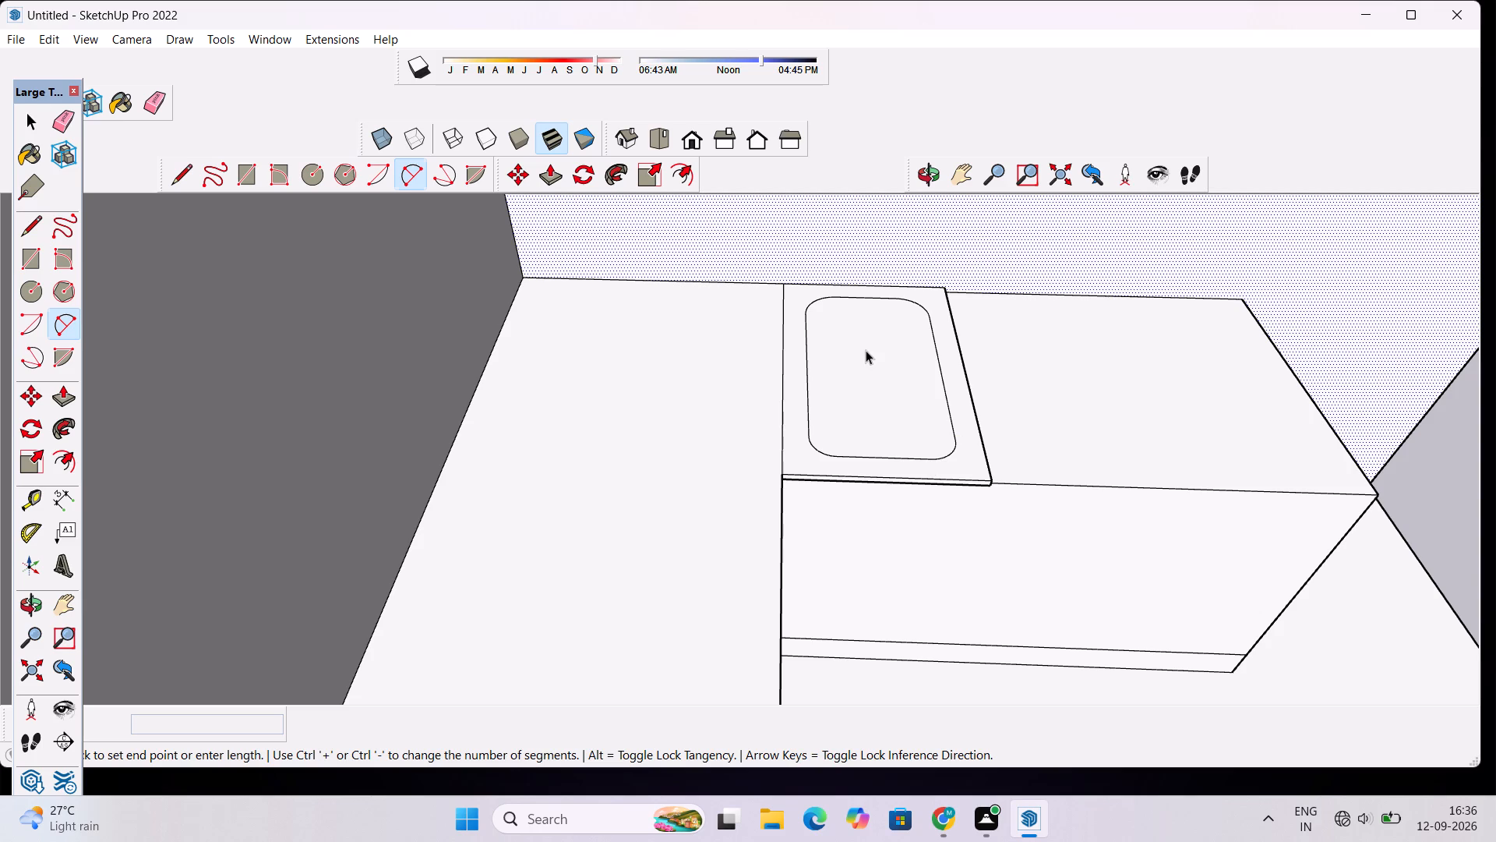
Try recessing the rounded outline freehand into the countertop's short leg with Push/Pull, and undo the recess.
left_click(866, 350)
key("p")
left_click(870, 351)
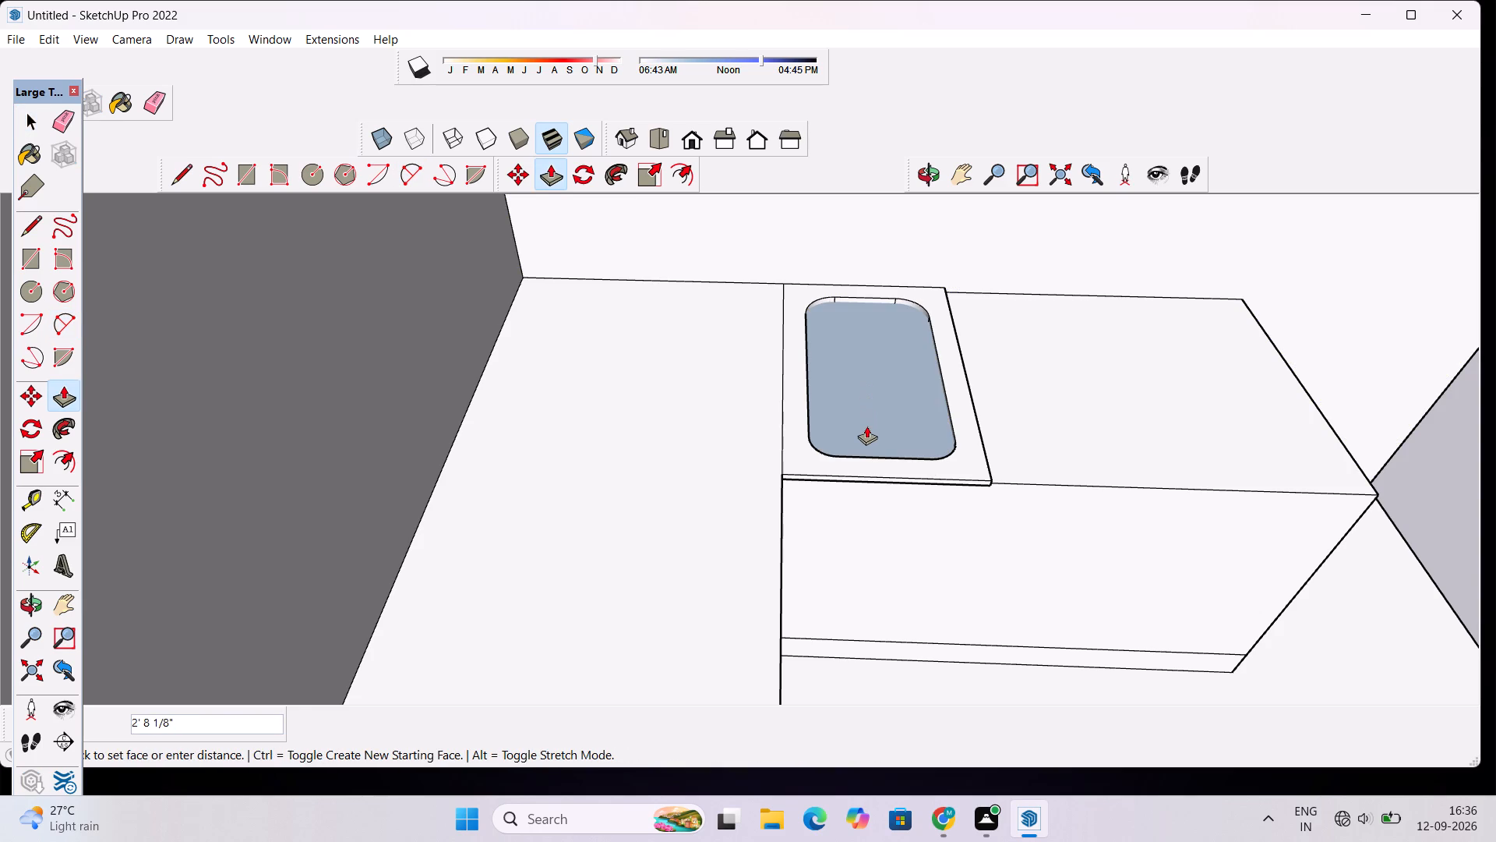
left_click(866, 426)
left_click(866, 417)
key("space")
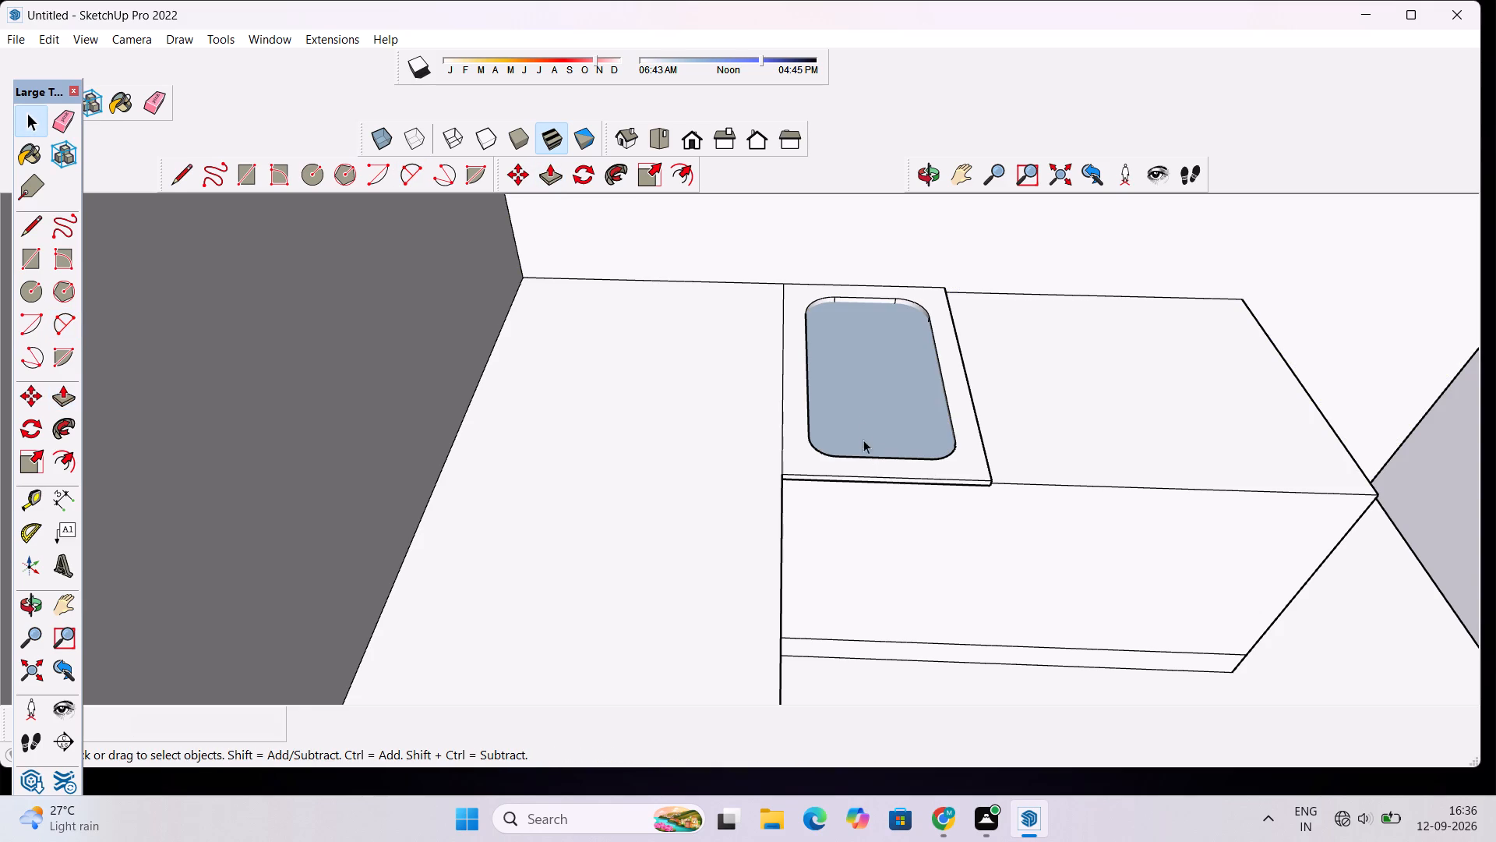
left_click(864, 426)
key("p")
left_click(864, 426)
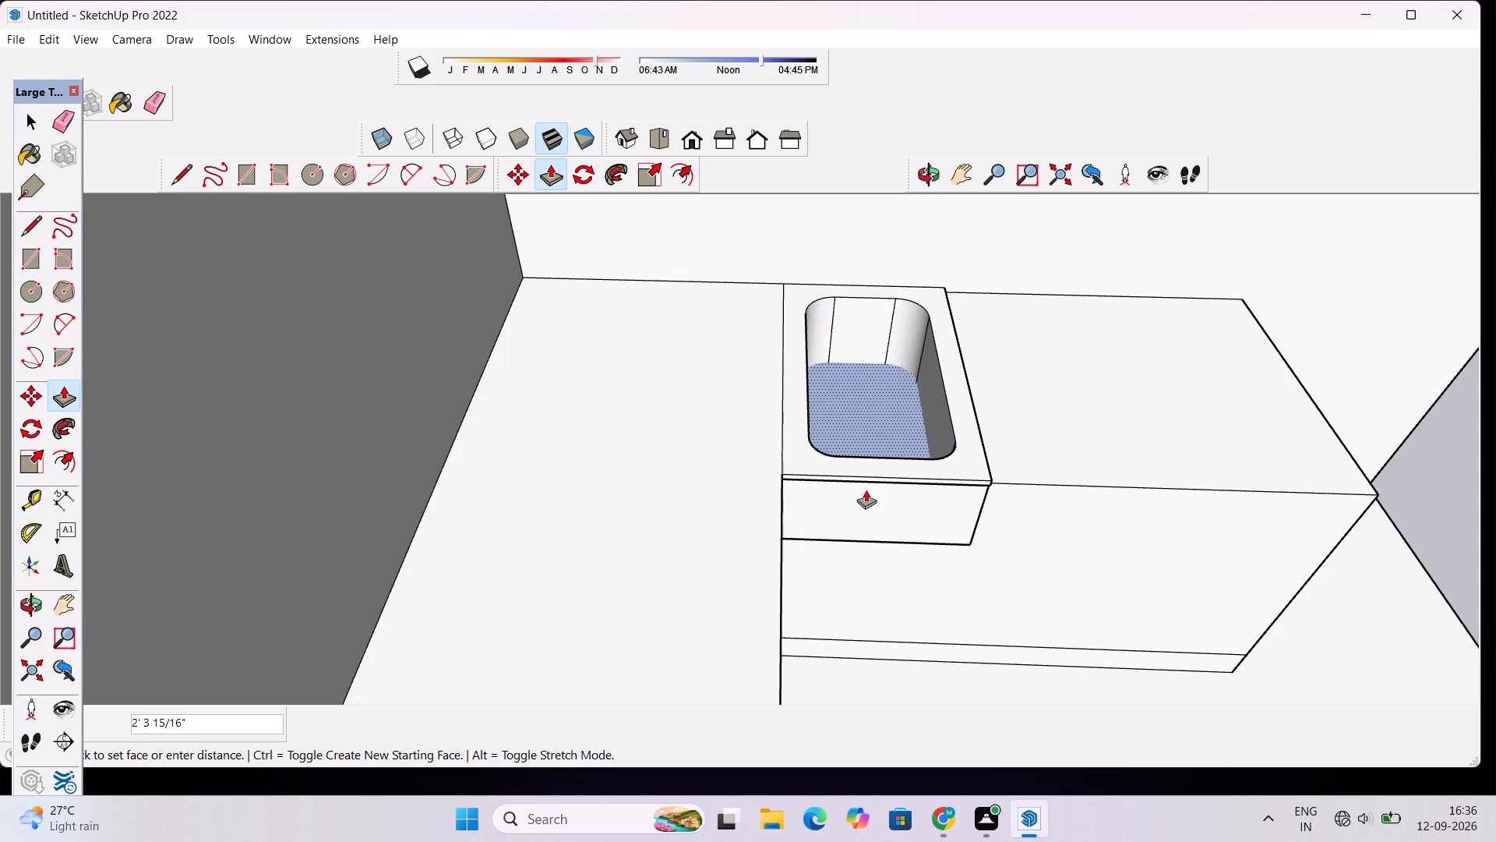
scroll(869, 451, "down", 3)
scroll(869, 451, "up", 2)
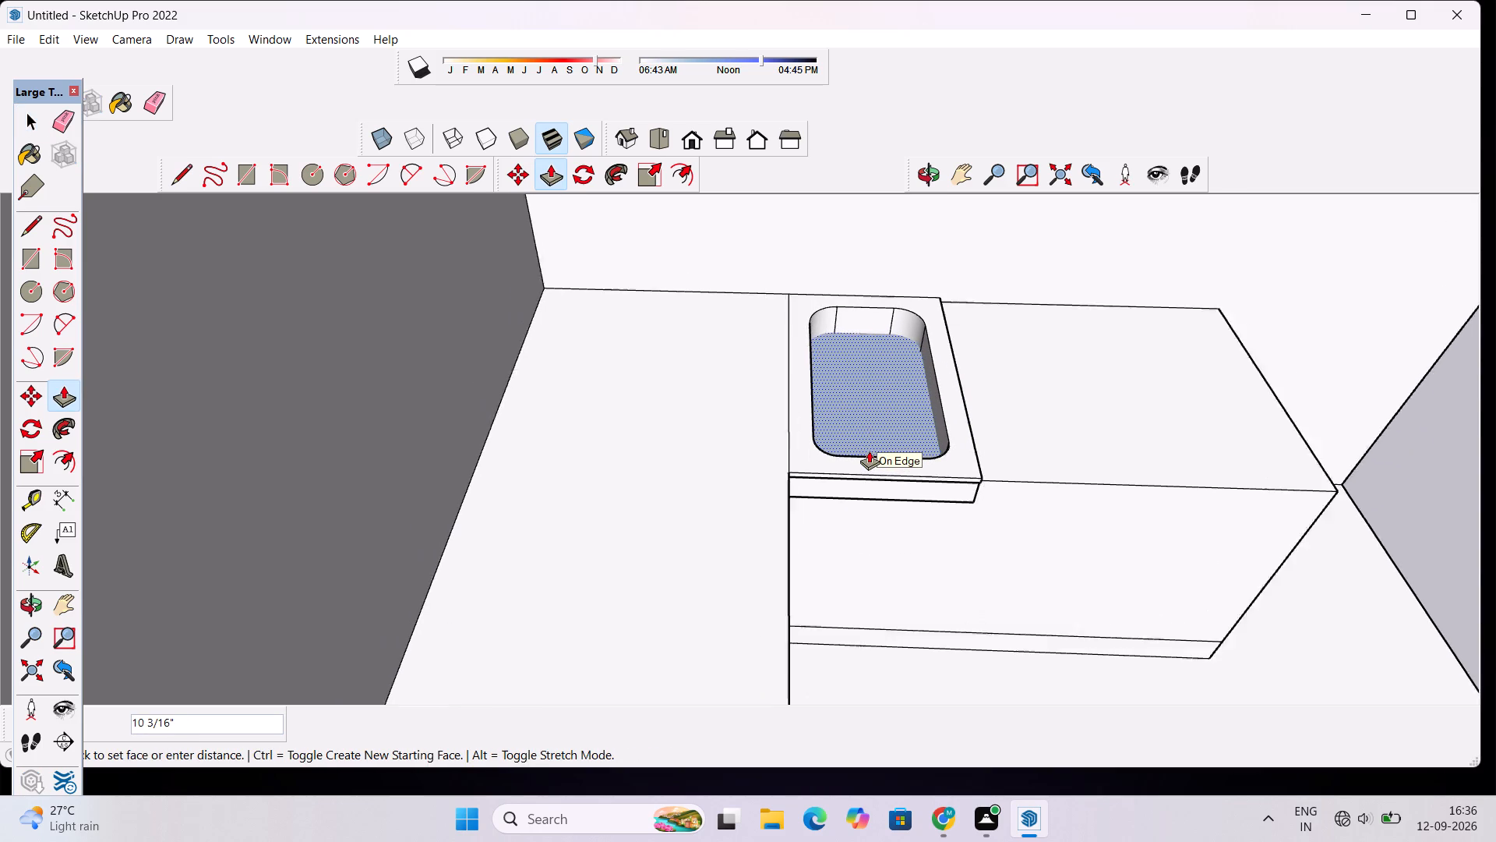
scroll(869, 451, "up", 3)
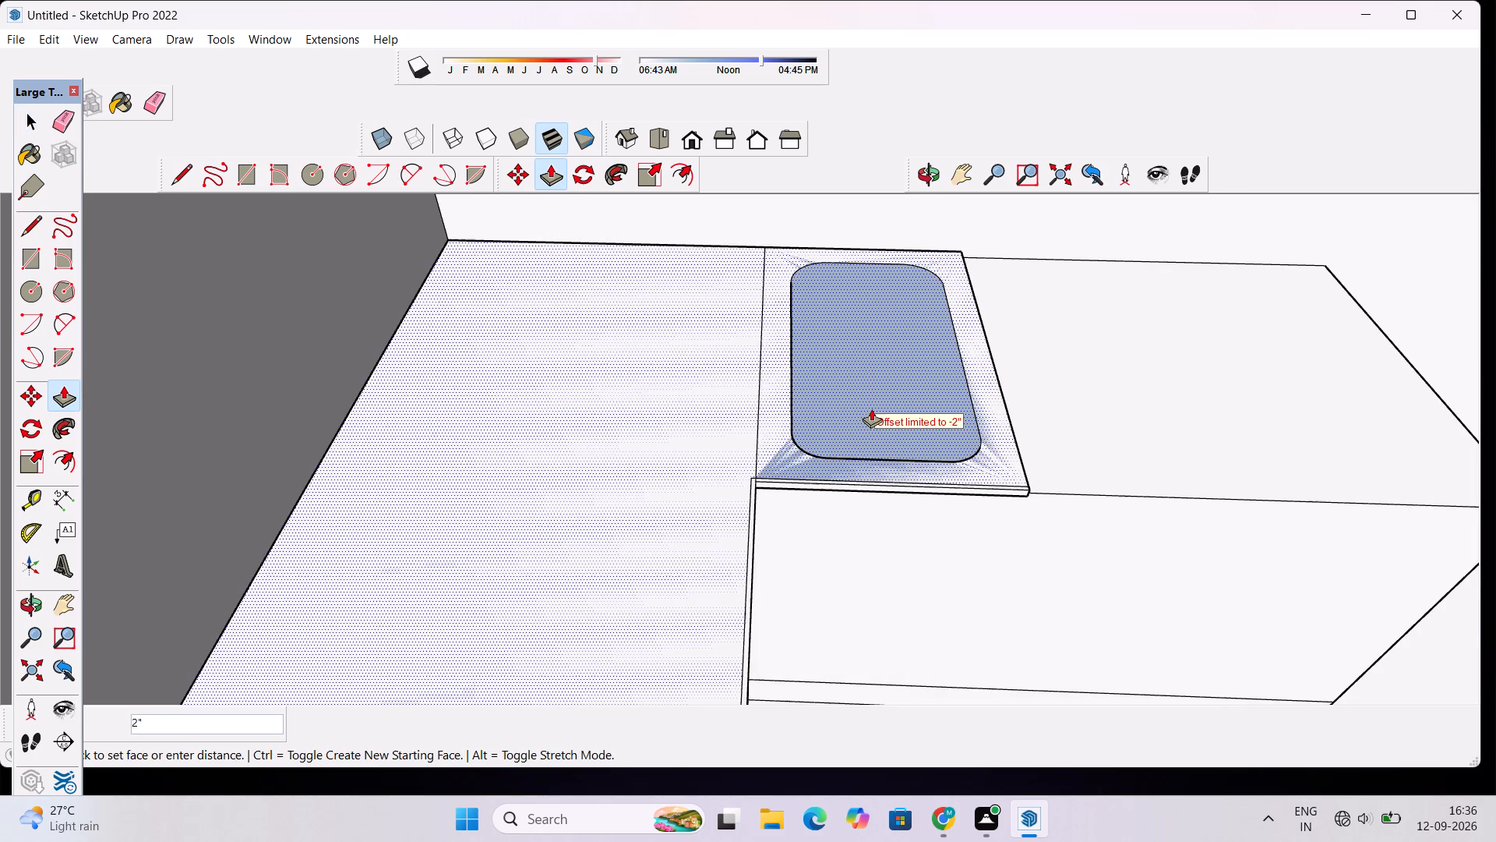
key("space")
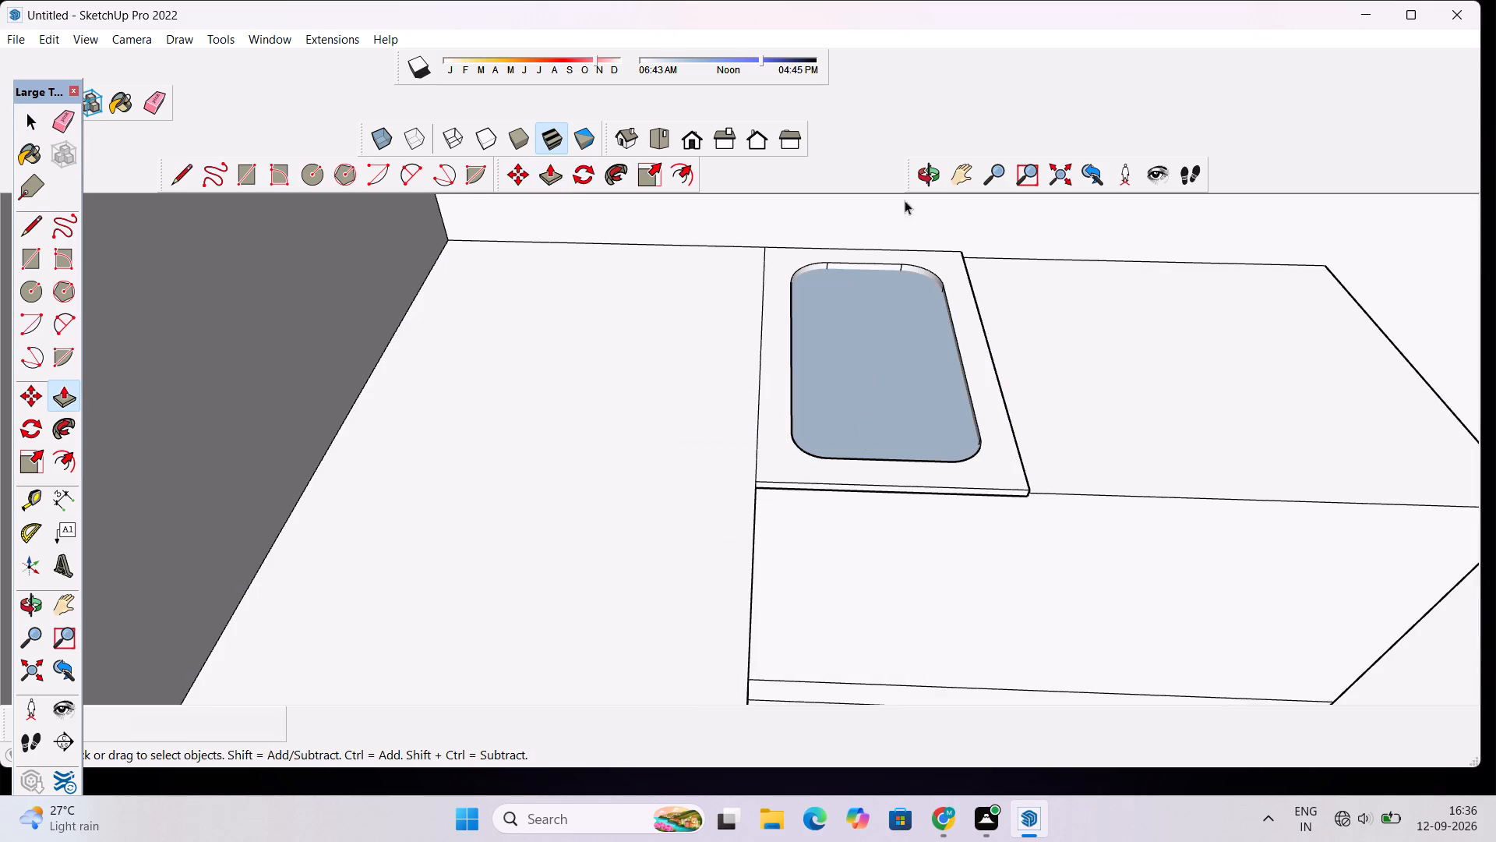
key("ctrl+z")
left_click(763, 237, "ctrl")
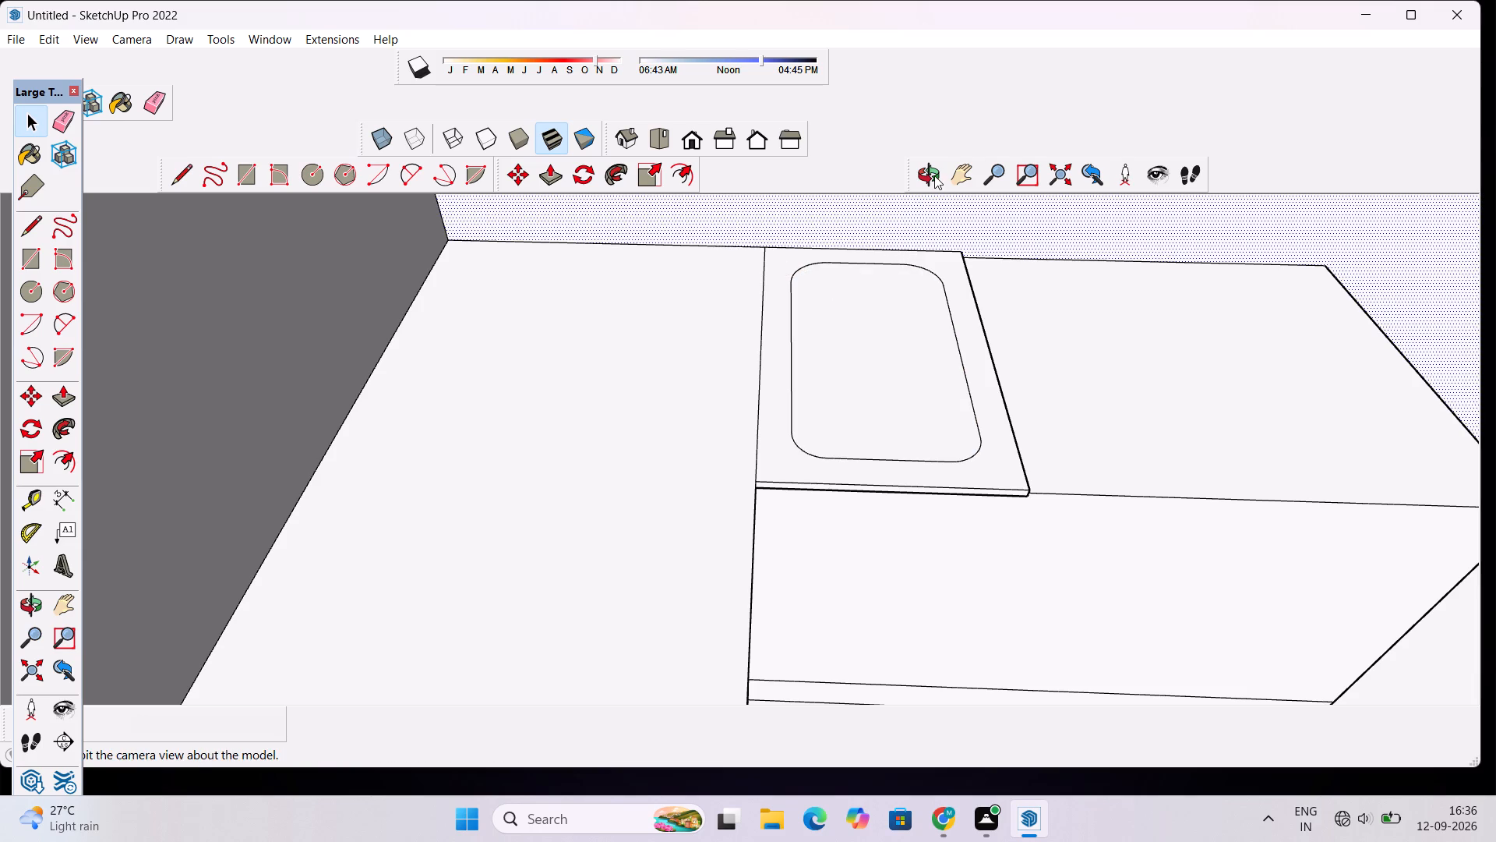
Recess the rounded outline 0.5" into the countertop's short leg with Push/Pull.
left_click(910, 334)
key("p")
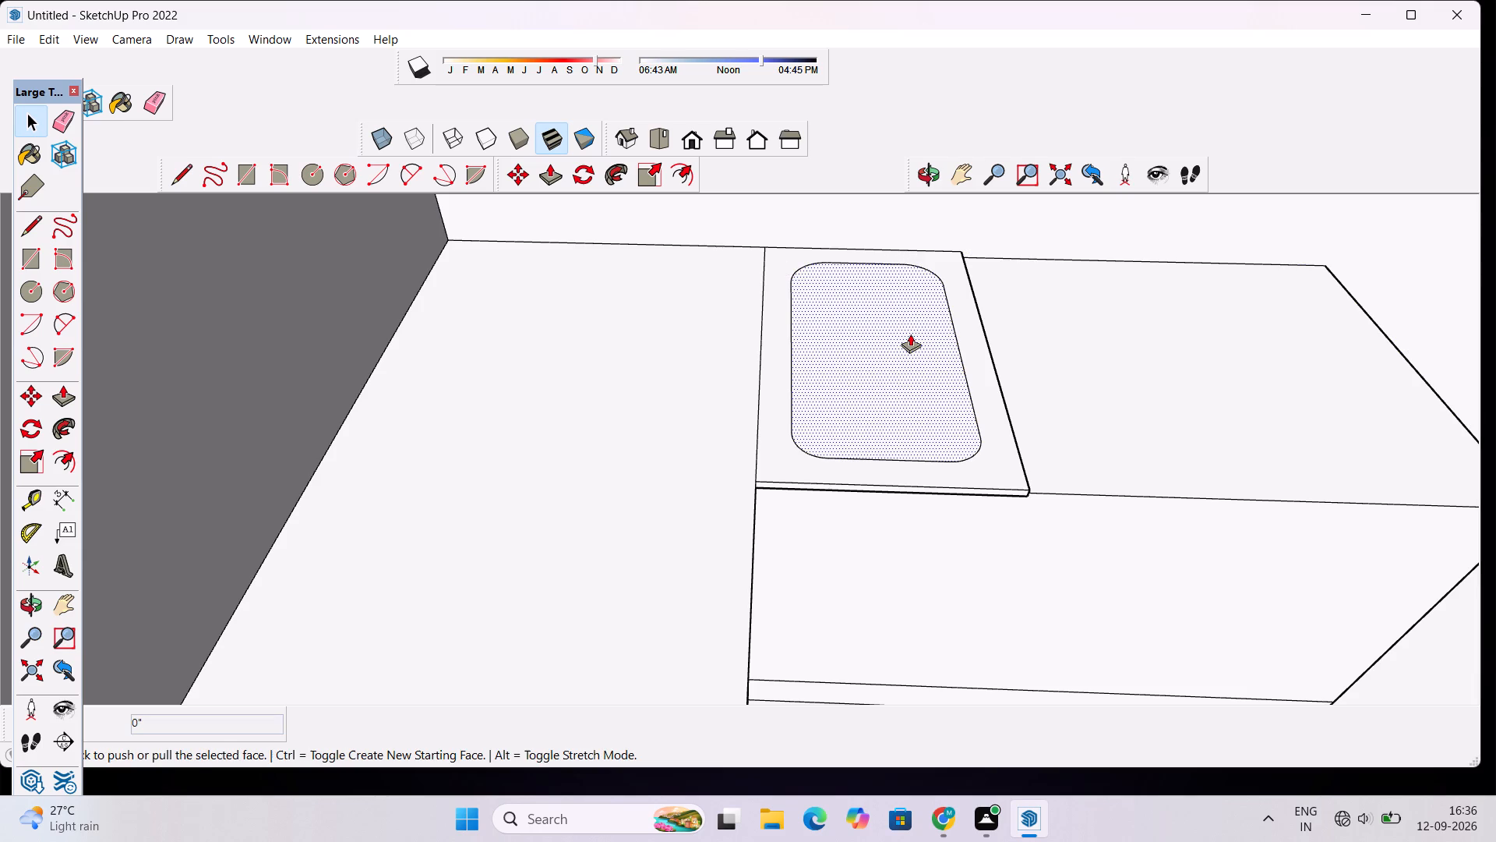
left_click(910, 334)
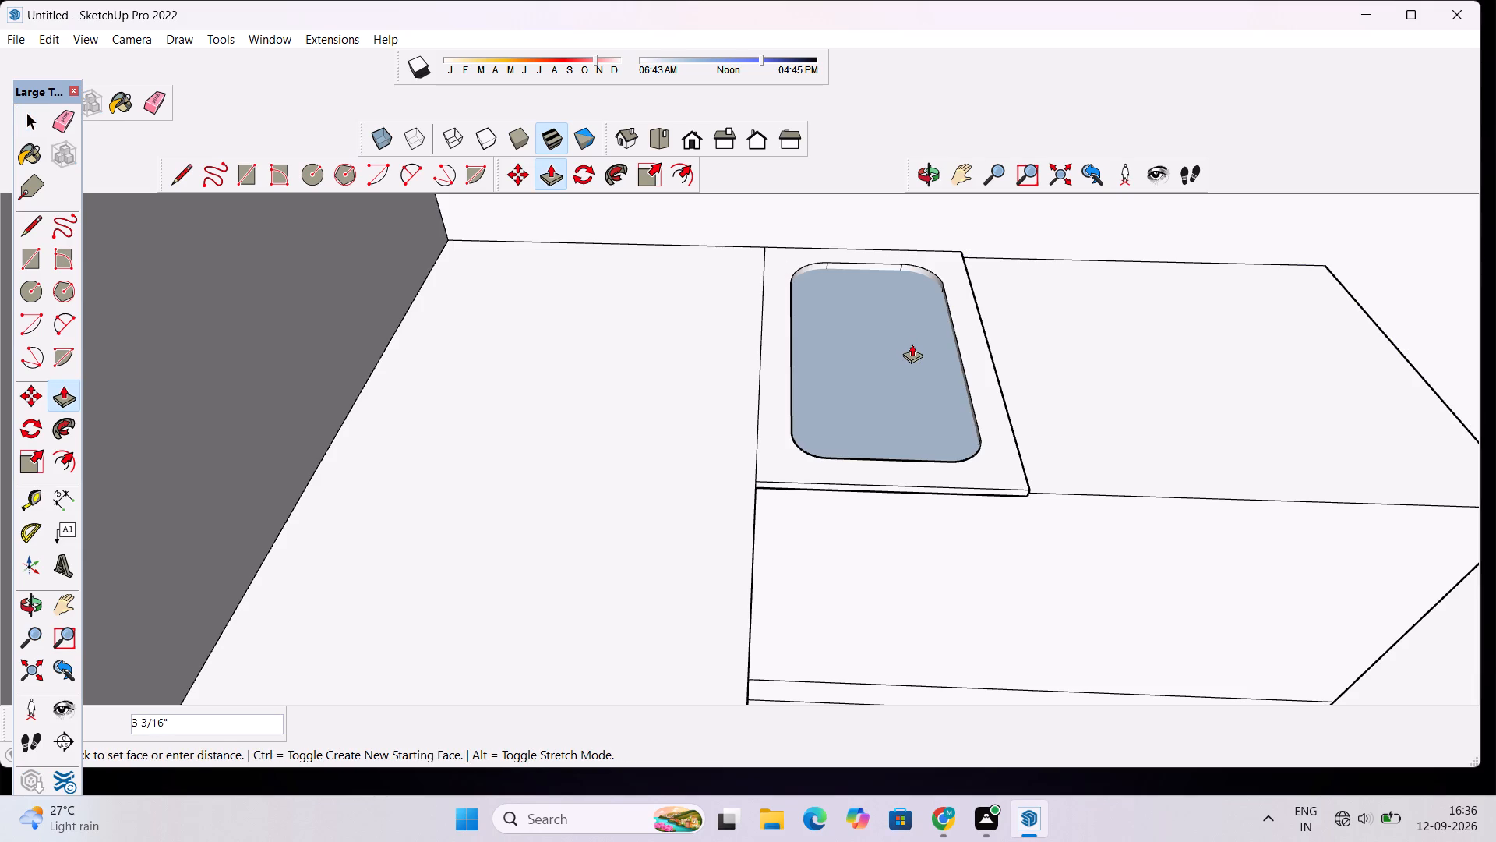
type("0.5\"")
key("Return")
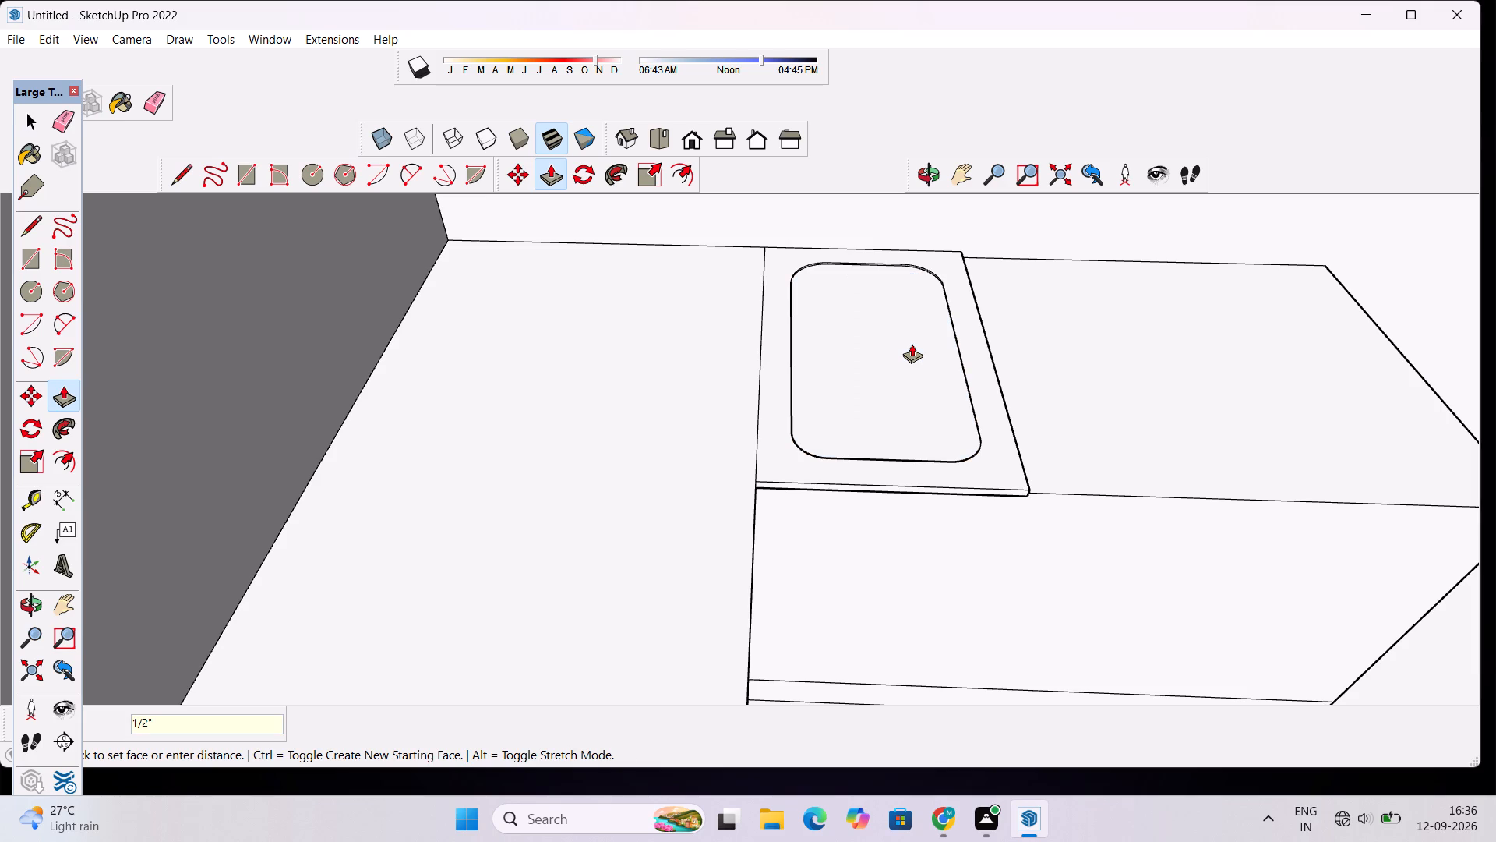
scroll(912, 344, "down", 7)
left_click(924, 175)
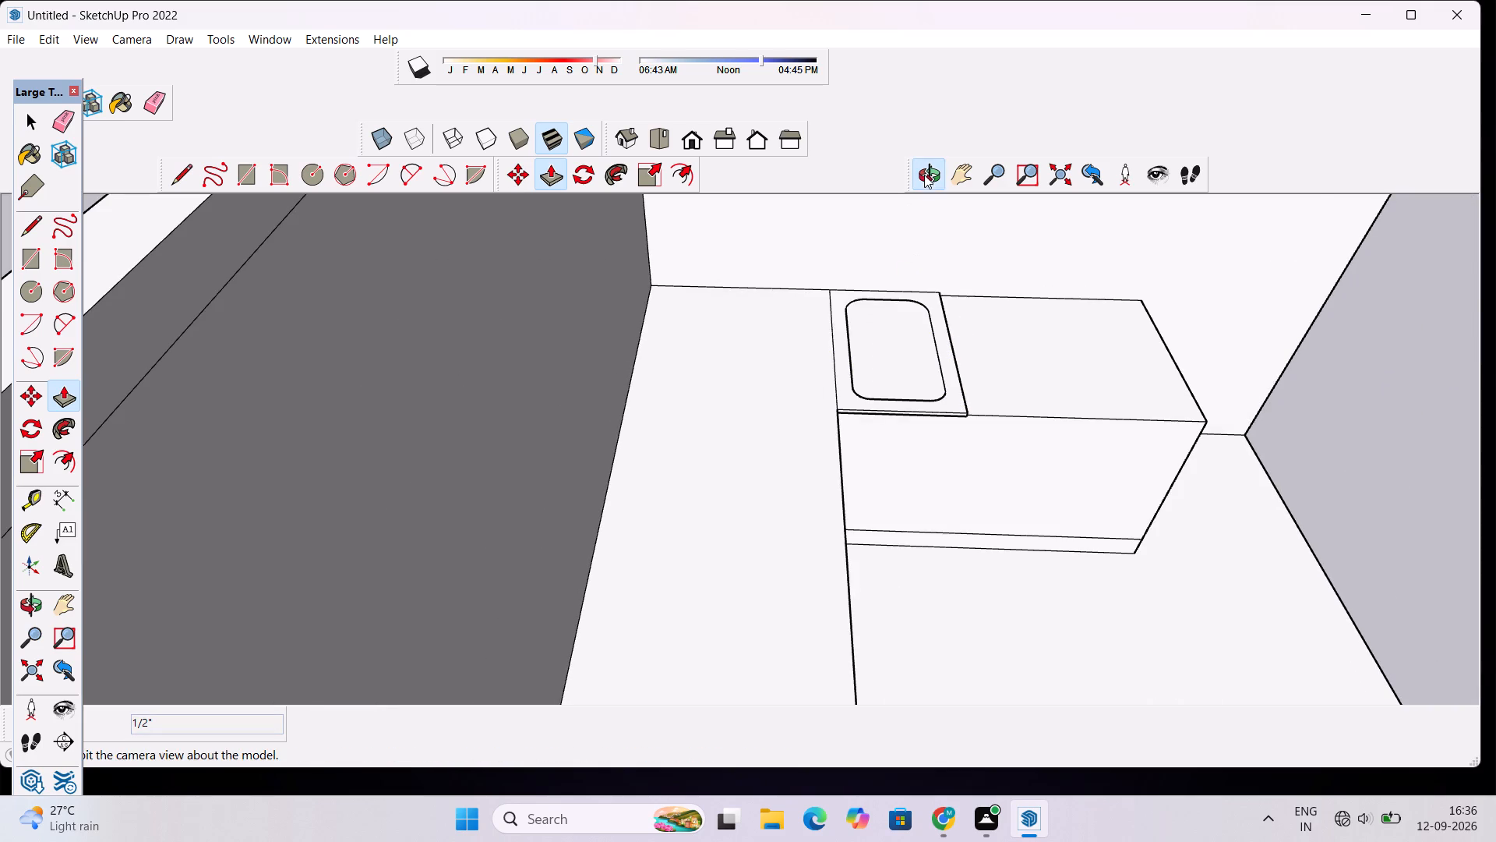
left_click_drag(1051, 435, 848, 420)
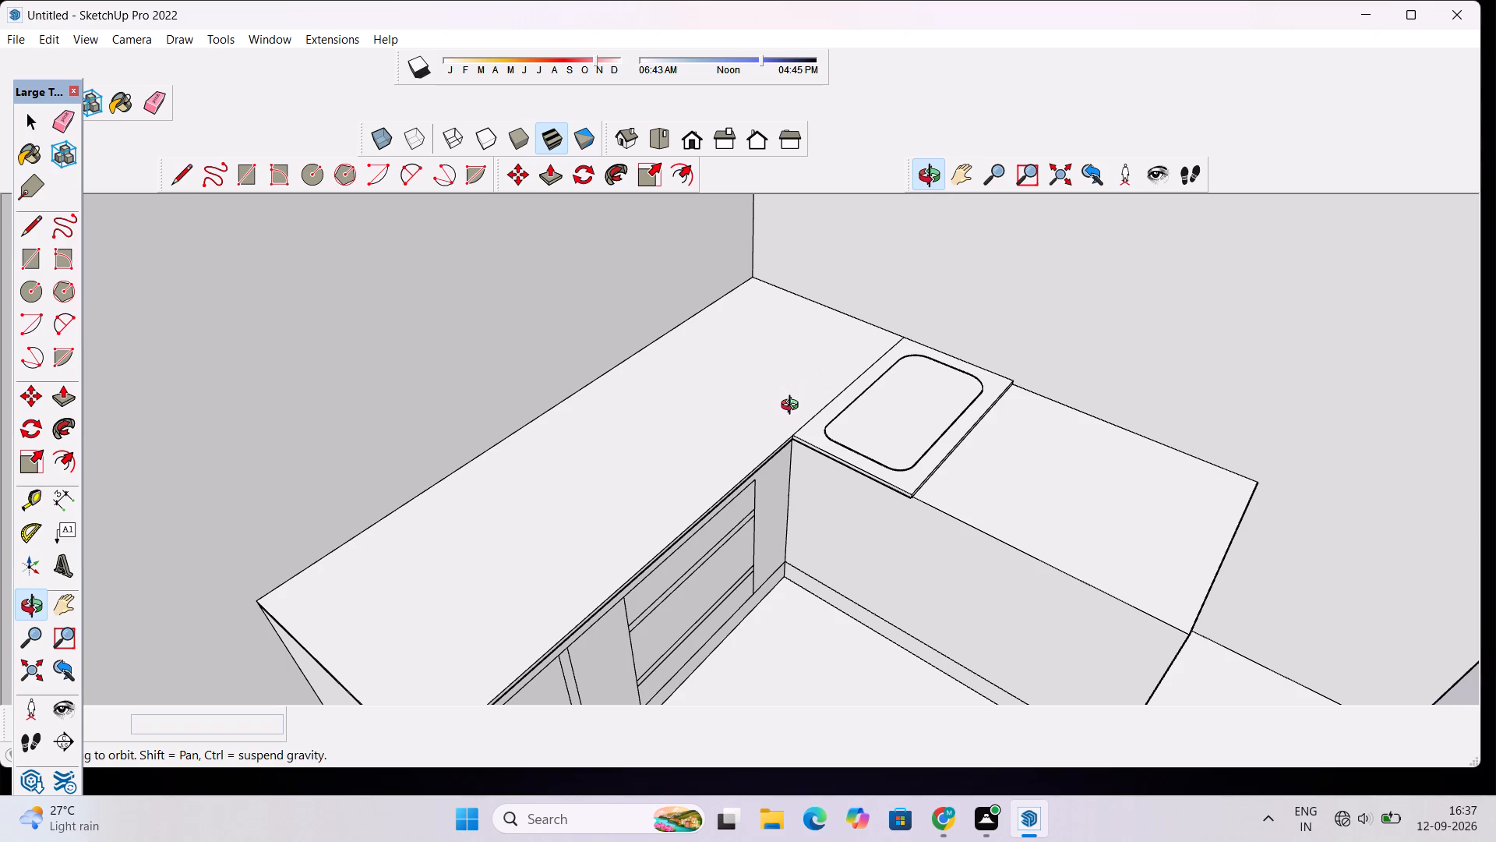
Undo the recess, the corner fillets, the inset outline and the dividing line on the countertop's short leg.
key("ctrl+z")
key("ctrl+z")
key("ctrl+z")
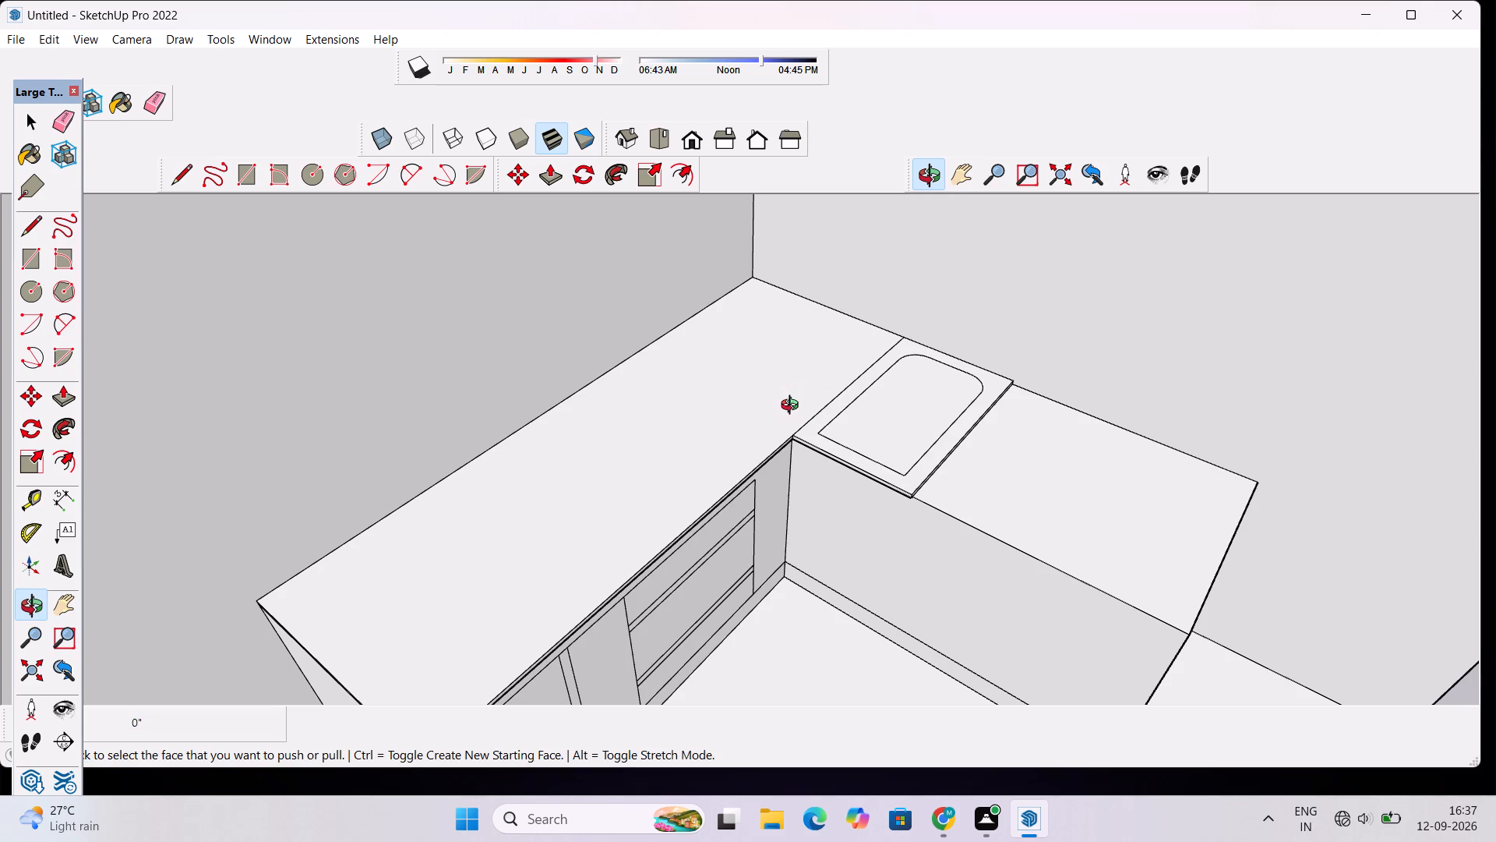
key("ctrl+z")
key("ctrl+z")
key("ctrl+z")
key("ctrl+z")
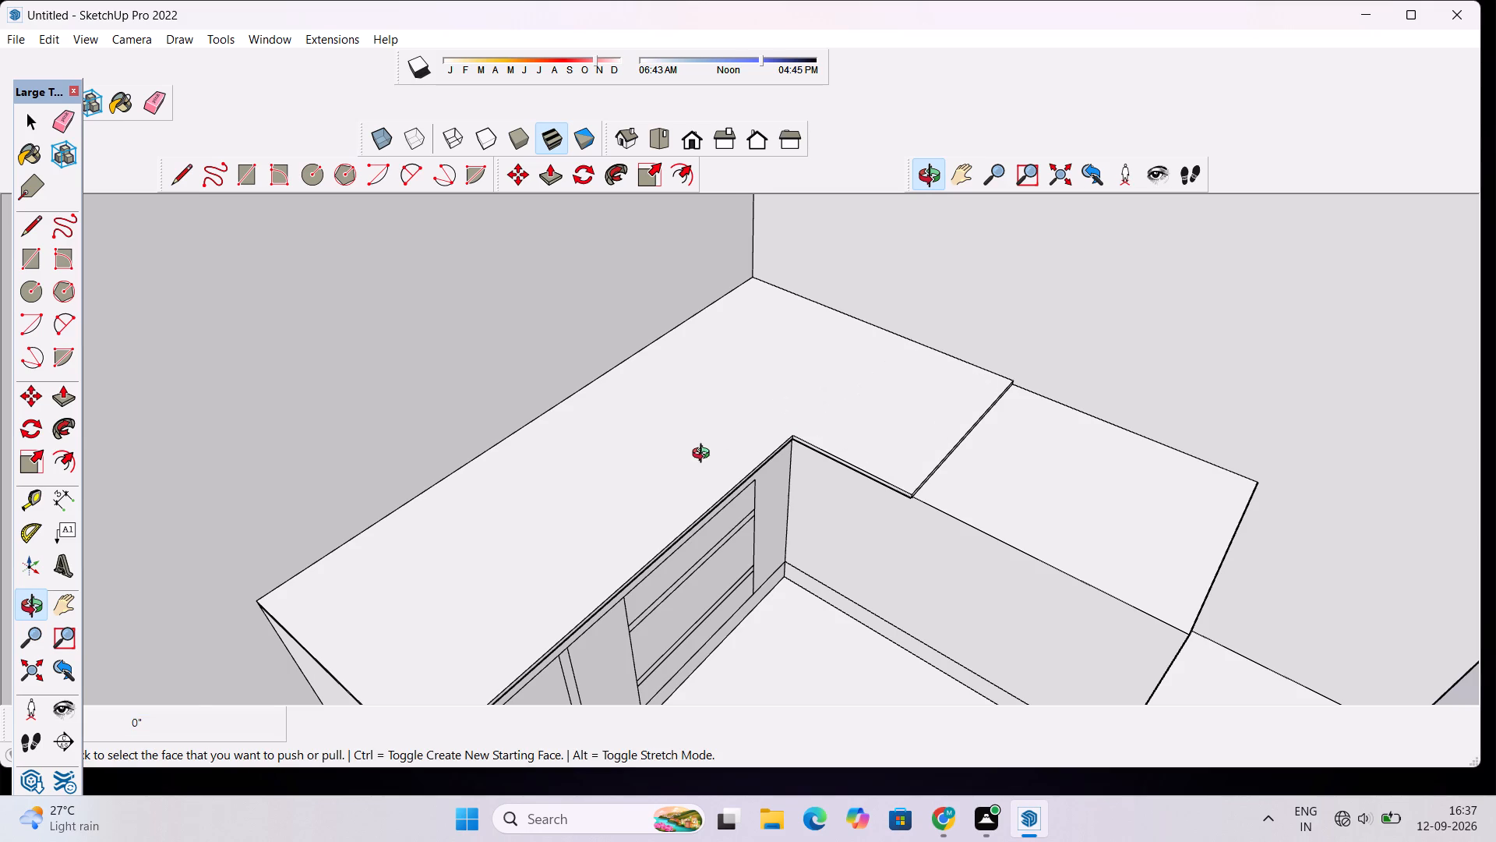
Draw an 8' 1" line across the countertop's long leg, starting 7' along the wall edge from its free end.
scroll(704, 455, "down", 6)
scroll(556, 555, "up", 6)
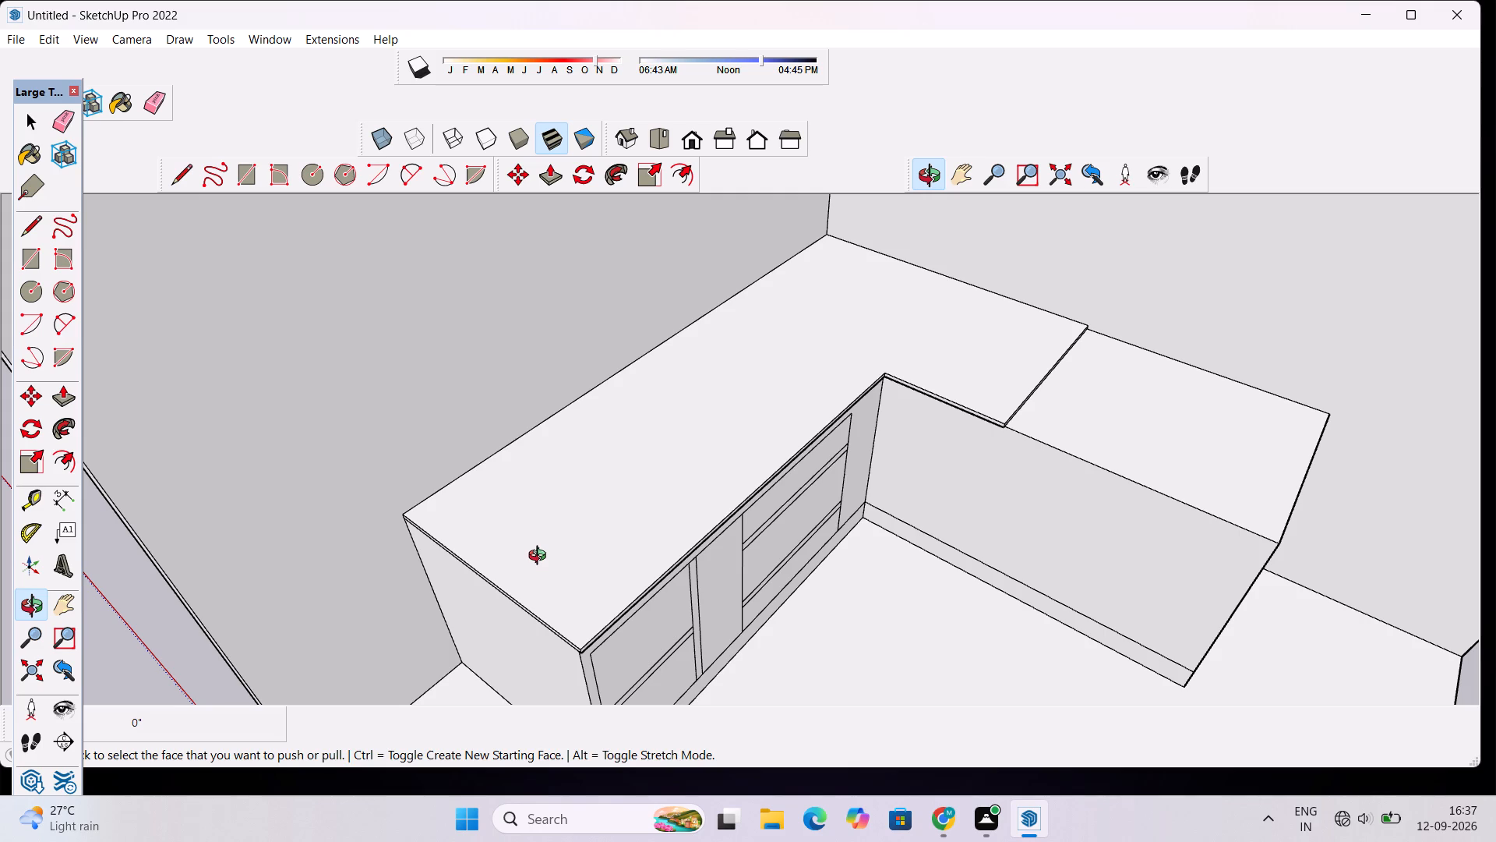
key("l")
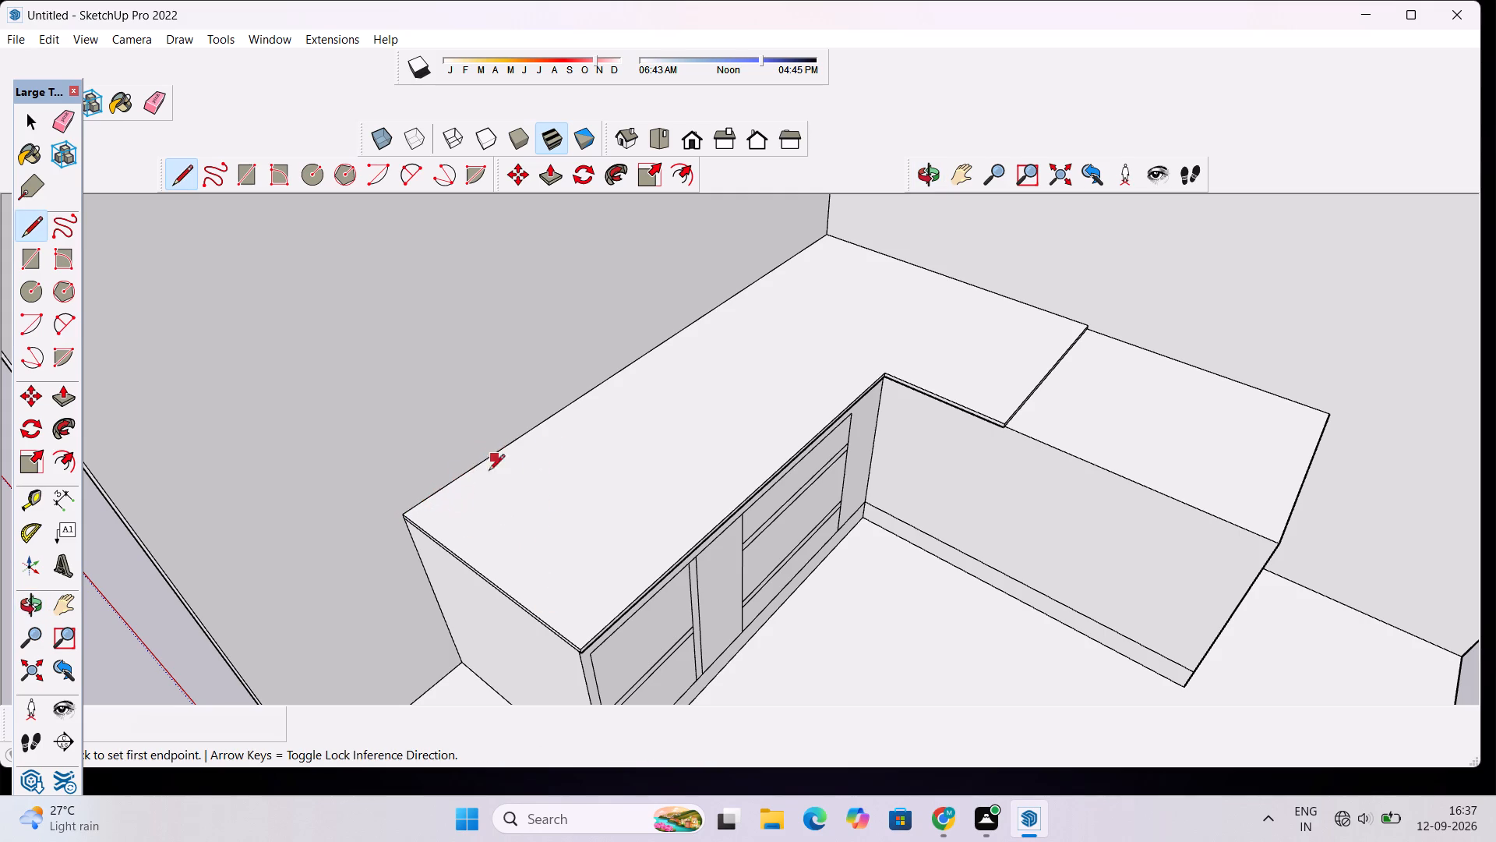
left_click(404, 514)
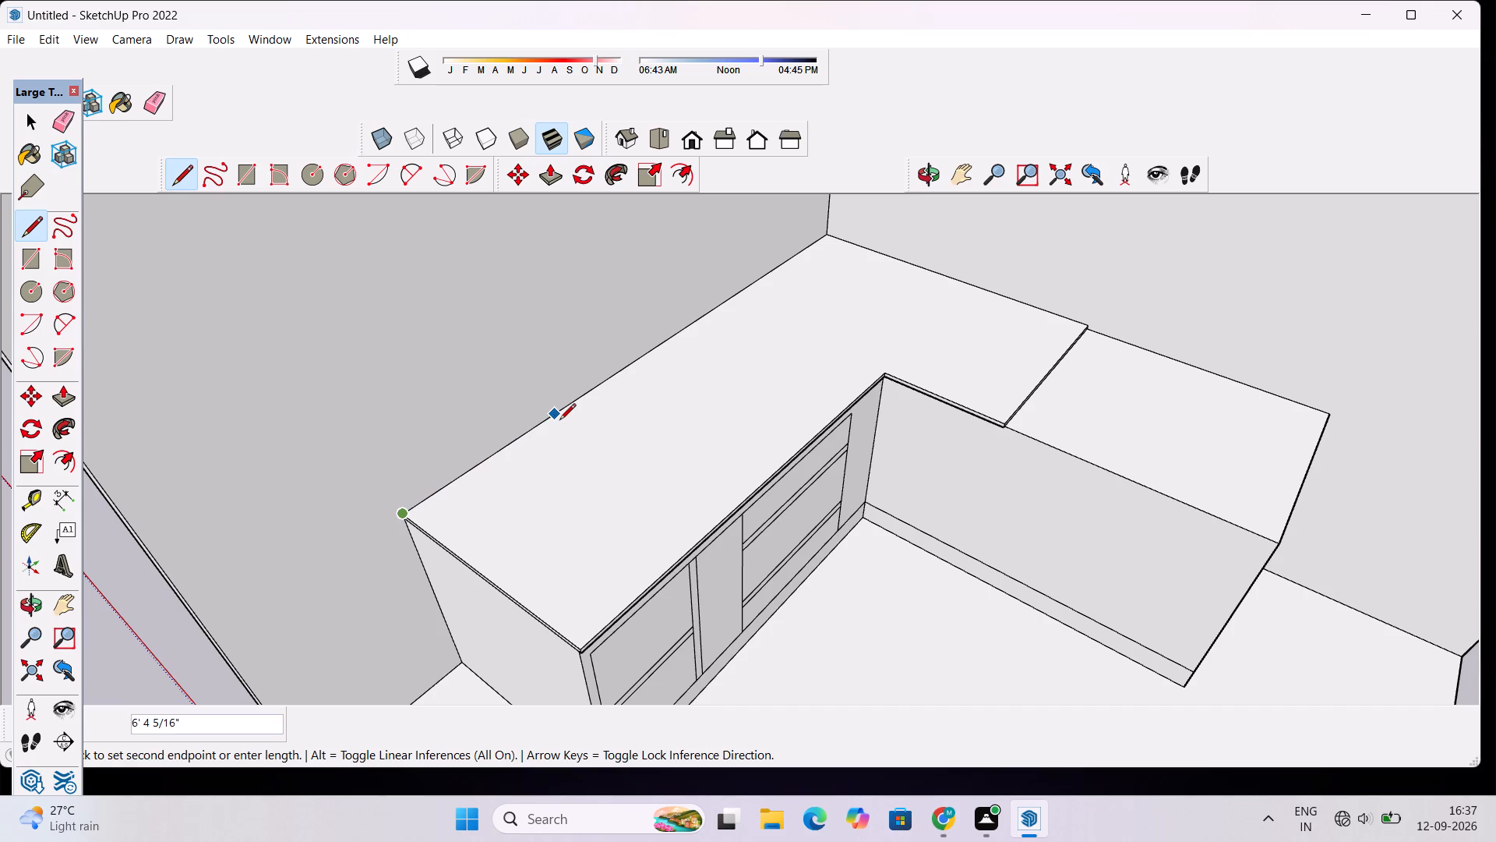
type("7'")
key("Return")
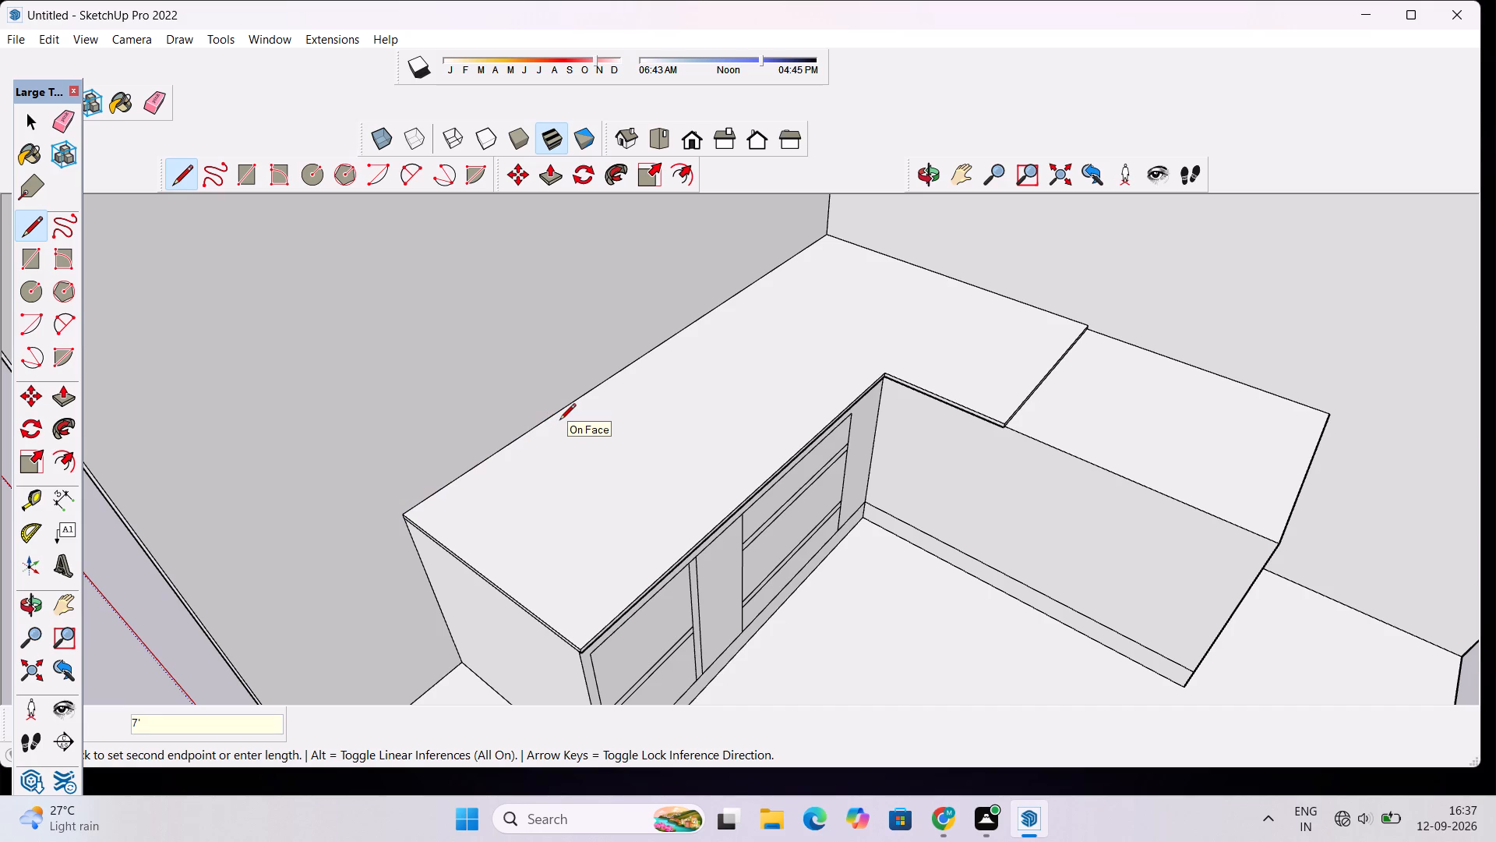
left_click(566, 407)
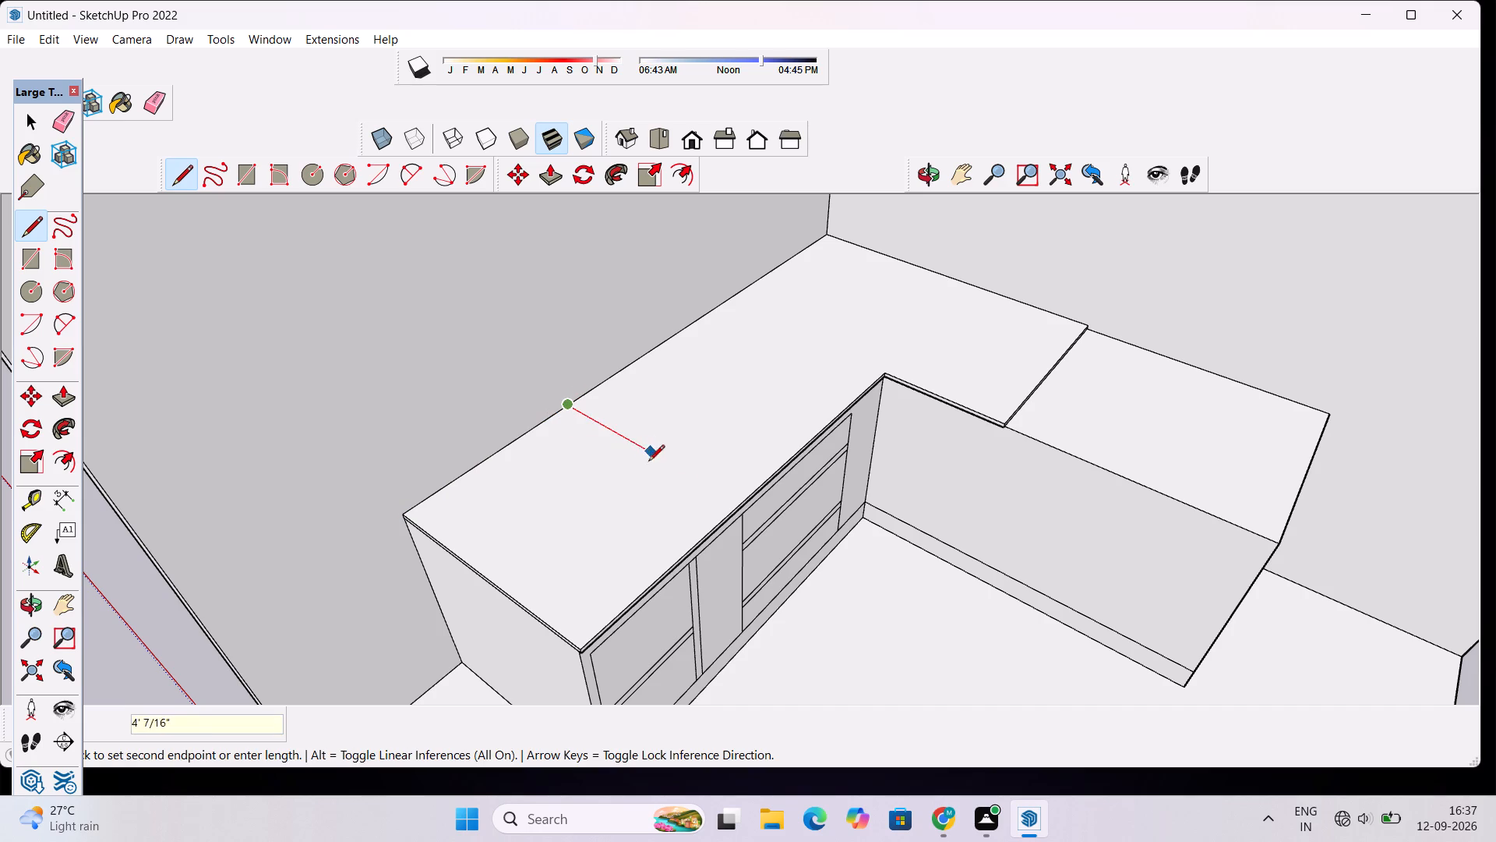
left_click(741, 504)
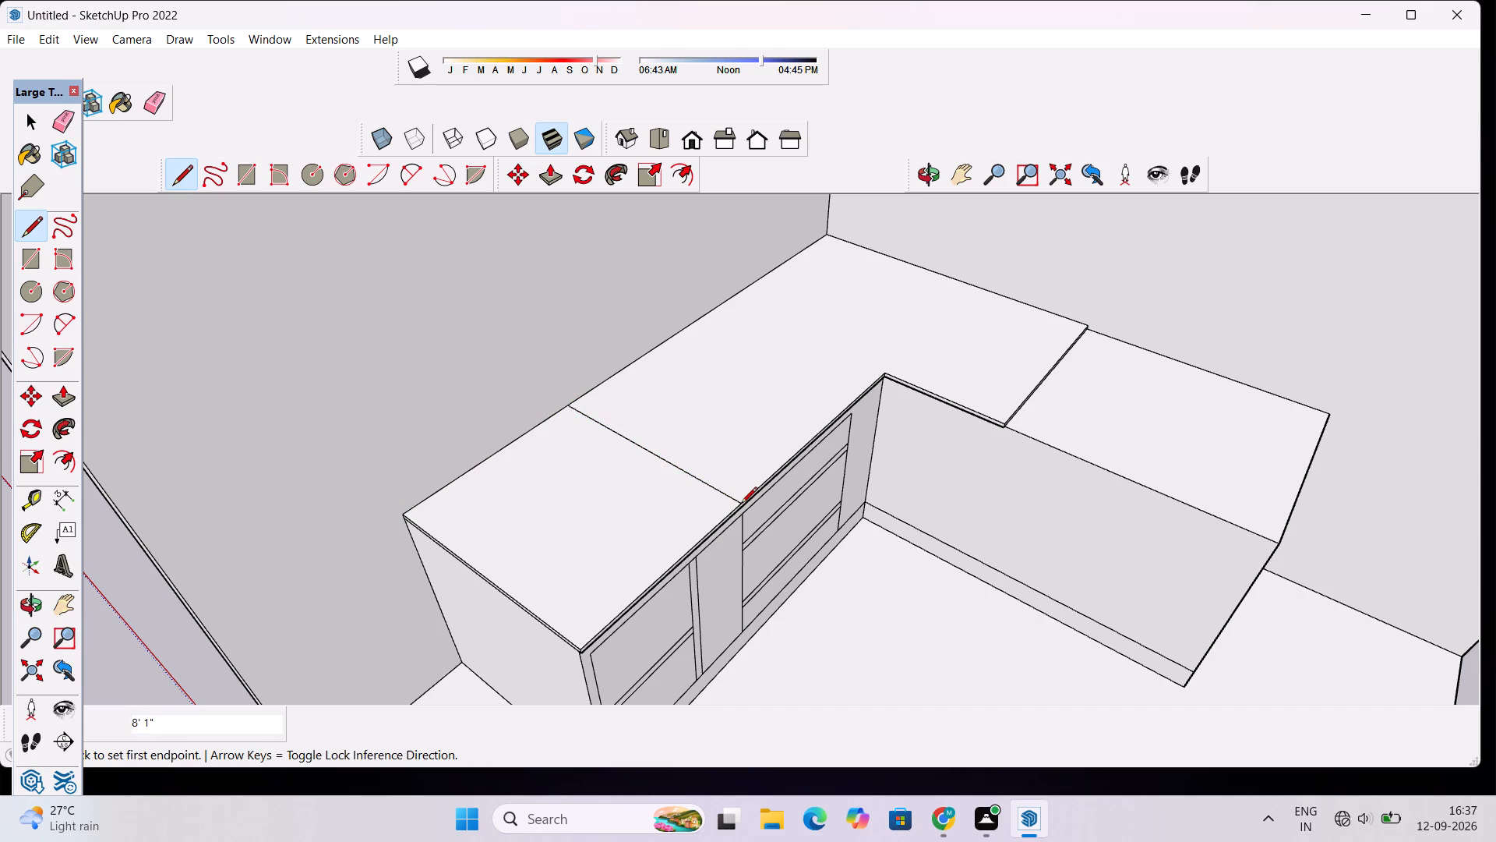
key("space")
Offset the outline of the separated face at the long leg's free end inward by 9".
type("of")
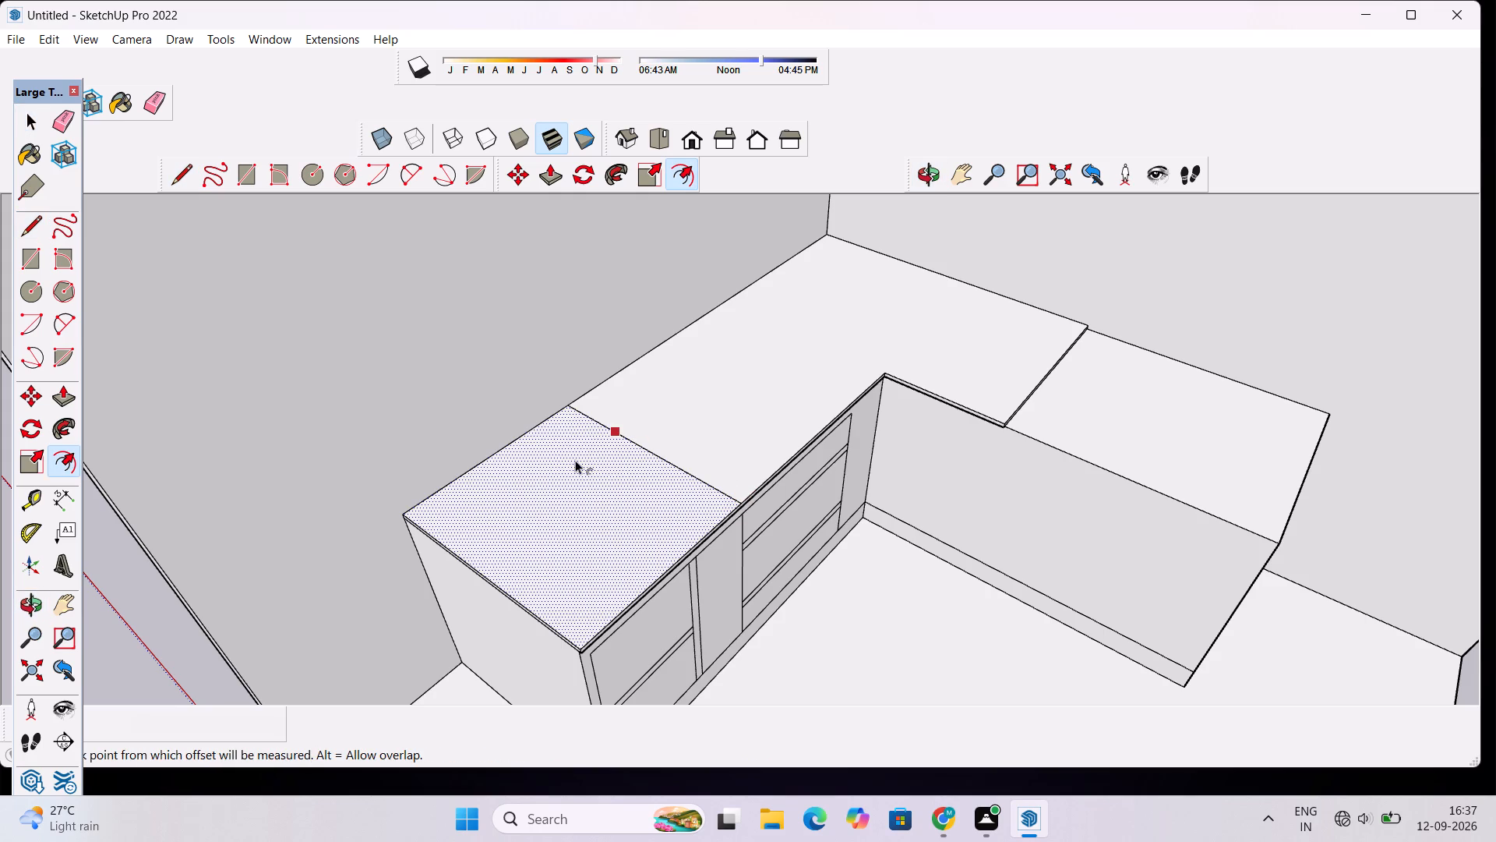
left_click(513, 452)
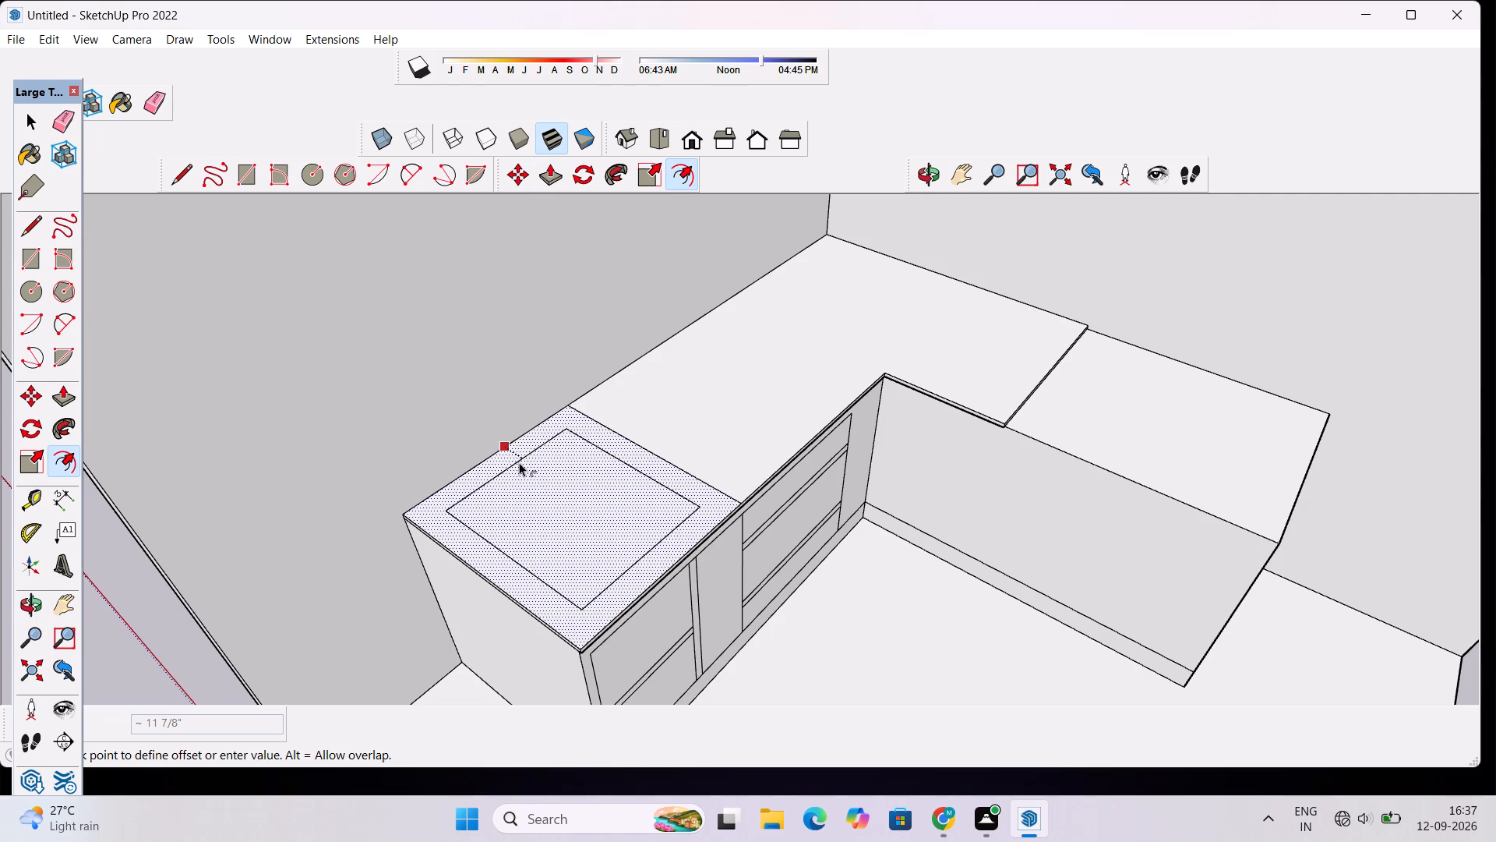
type("9\"")
key("Return")
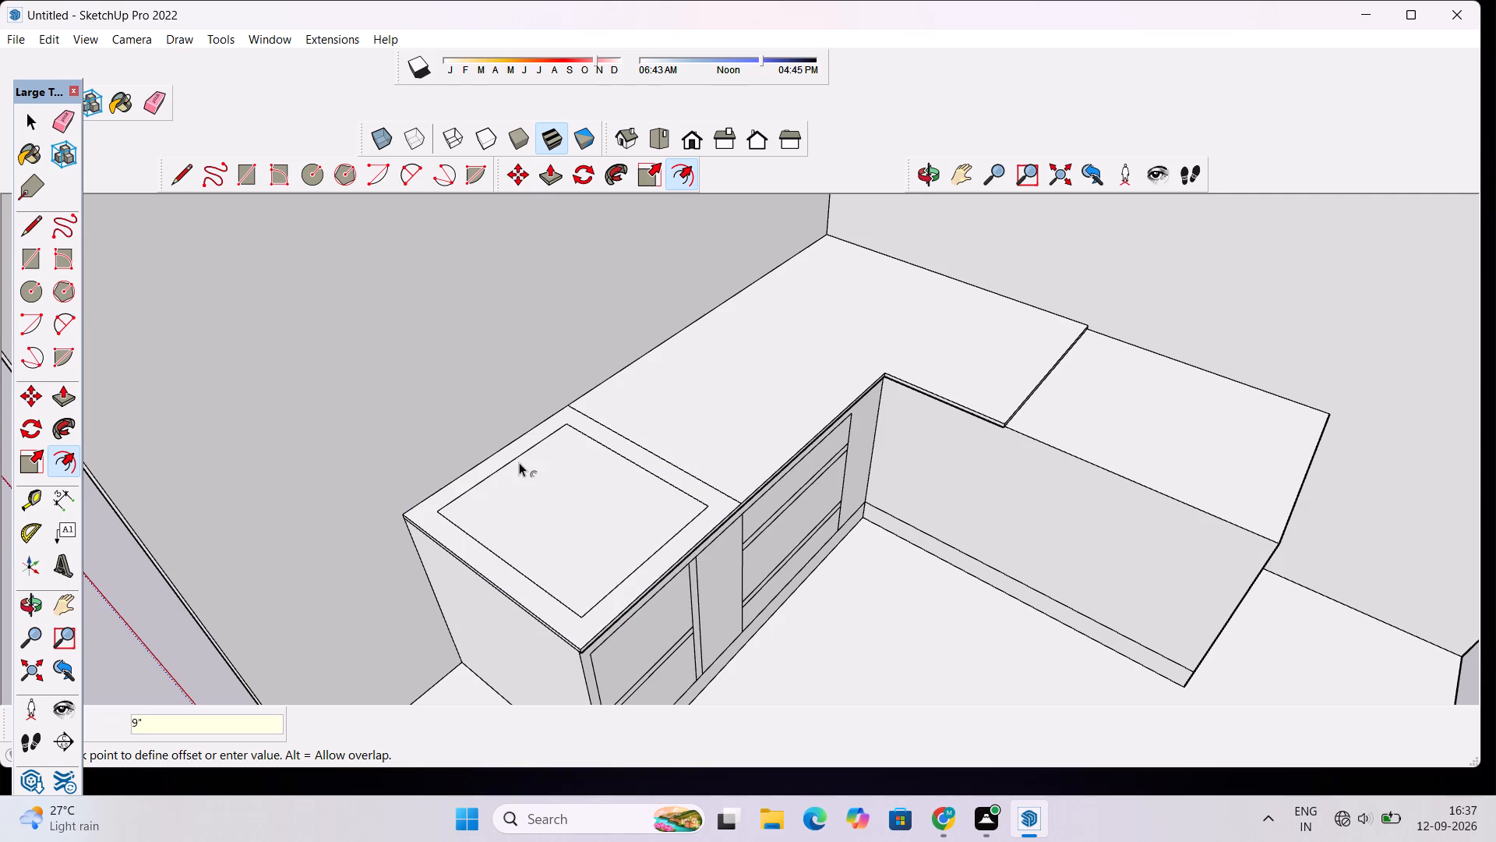
key("space")
Round the two wall-side corners of the inset outline at the long leg's free end with tangent arcs about 1' 3 3/8" across.
left_click(72, 320)
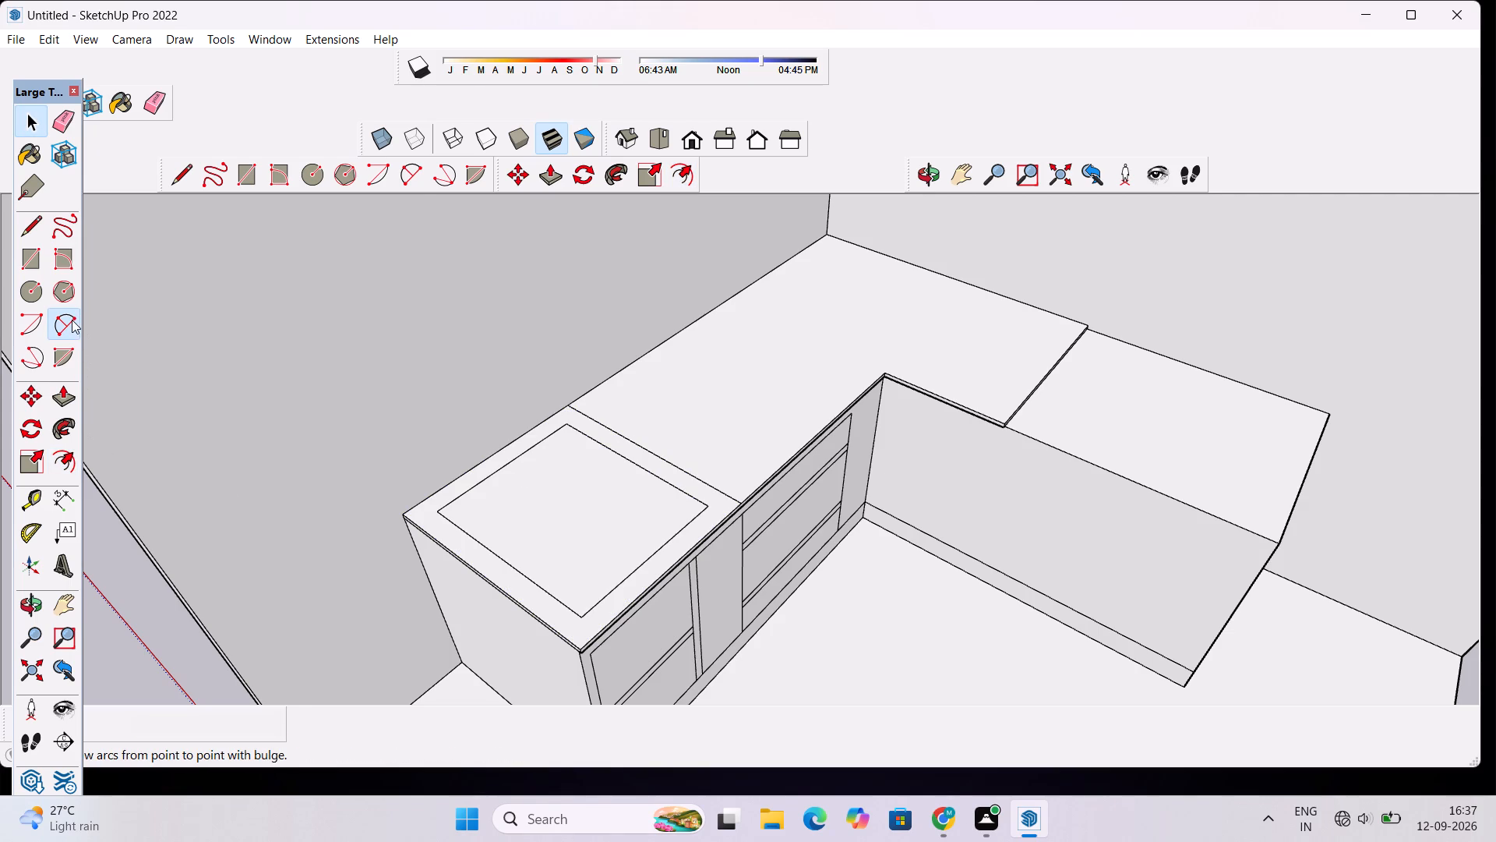
scroll(430, 534, "up", 7)
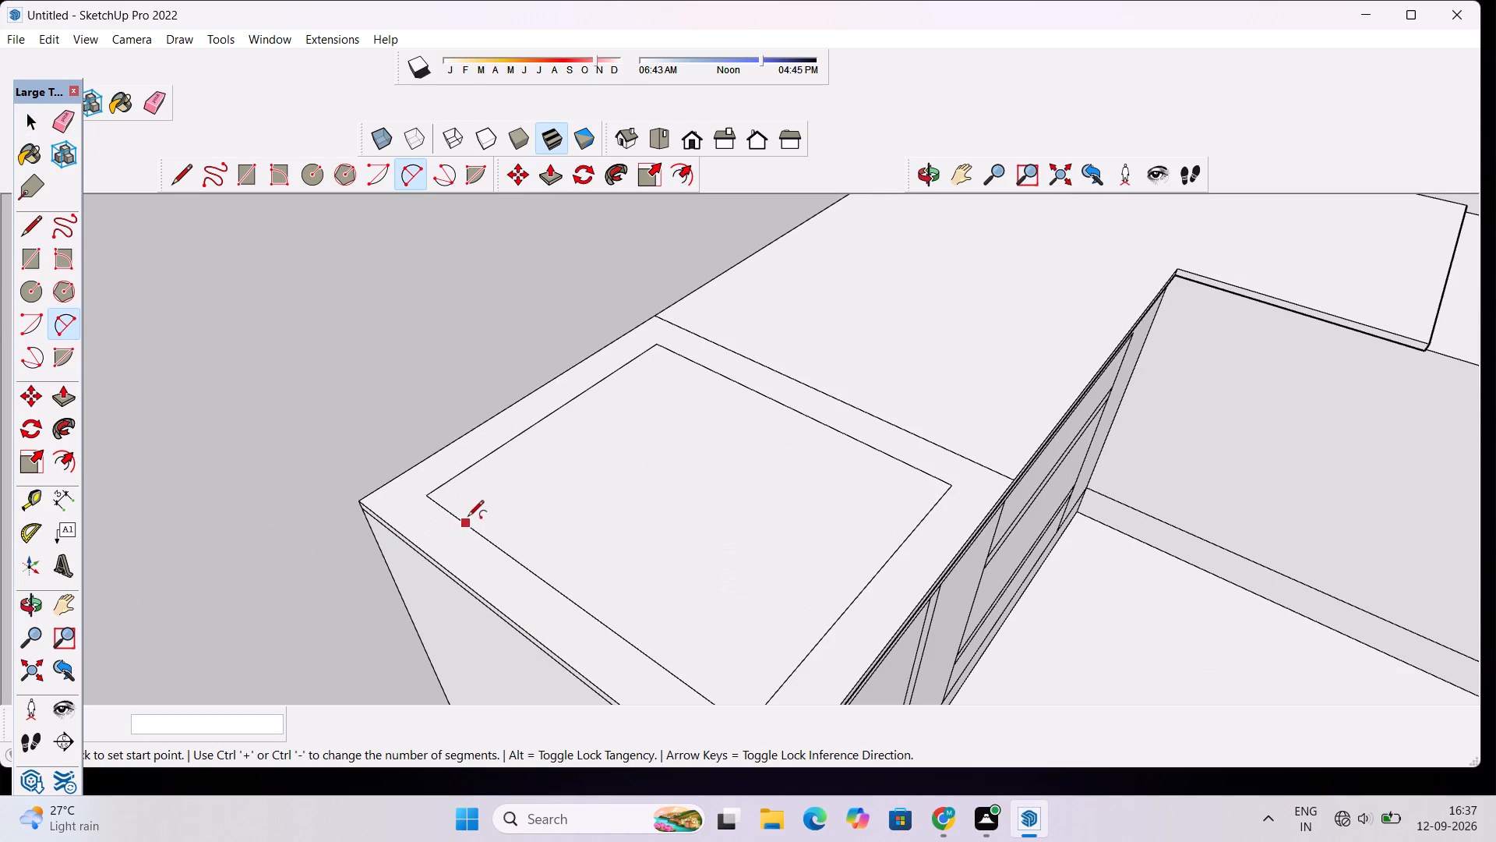
left_click(459, 524)
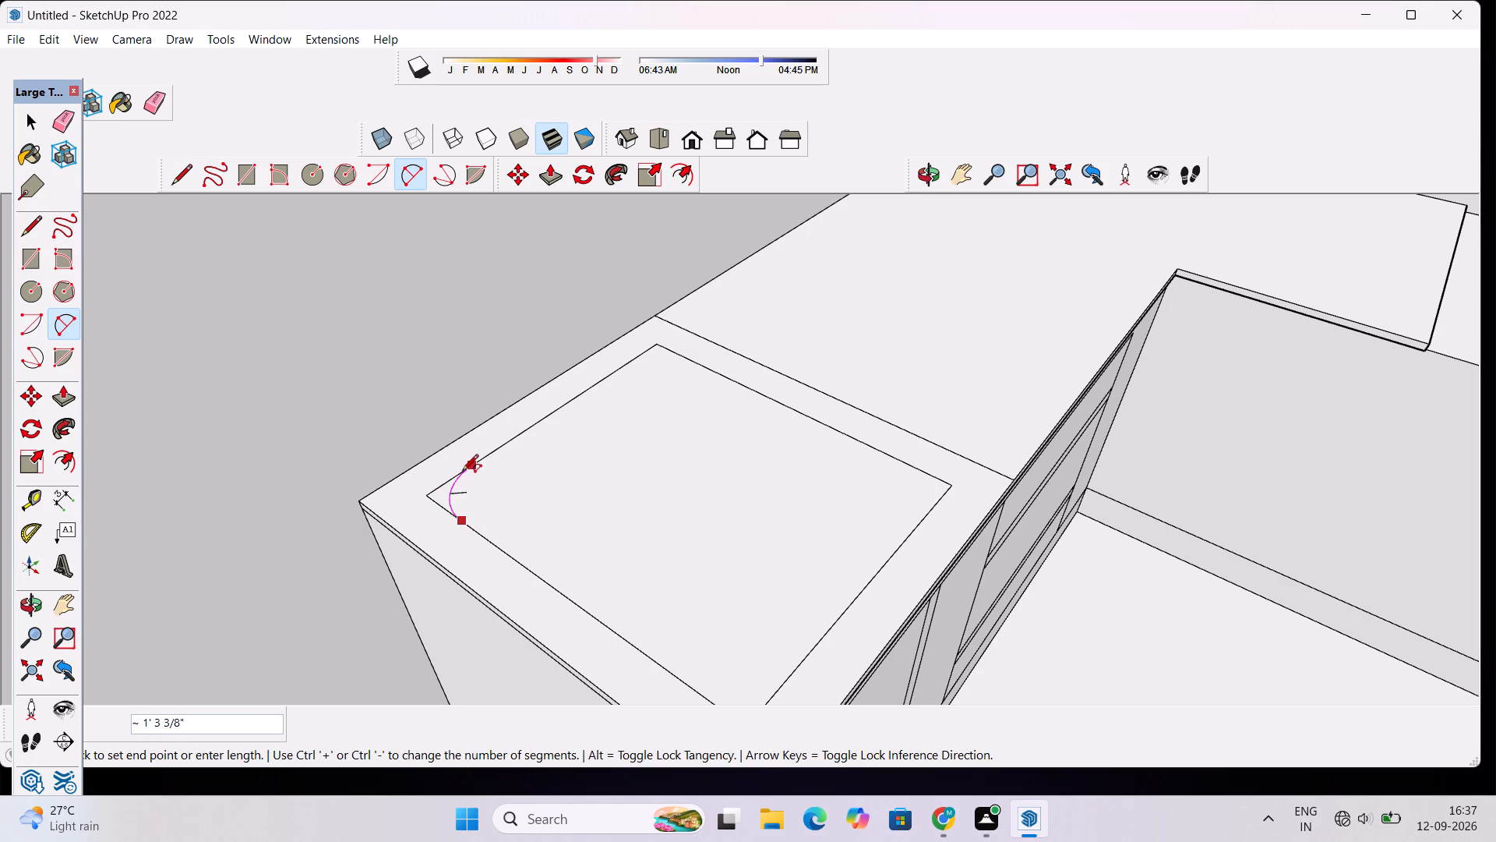
double_click(462, 472)
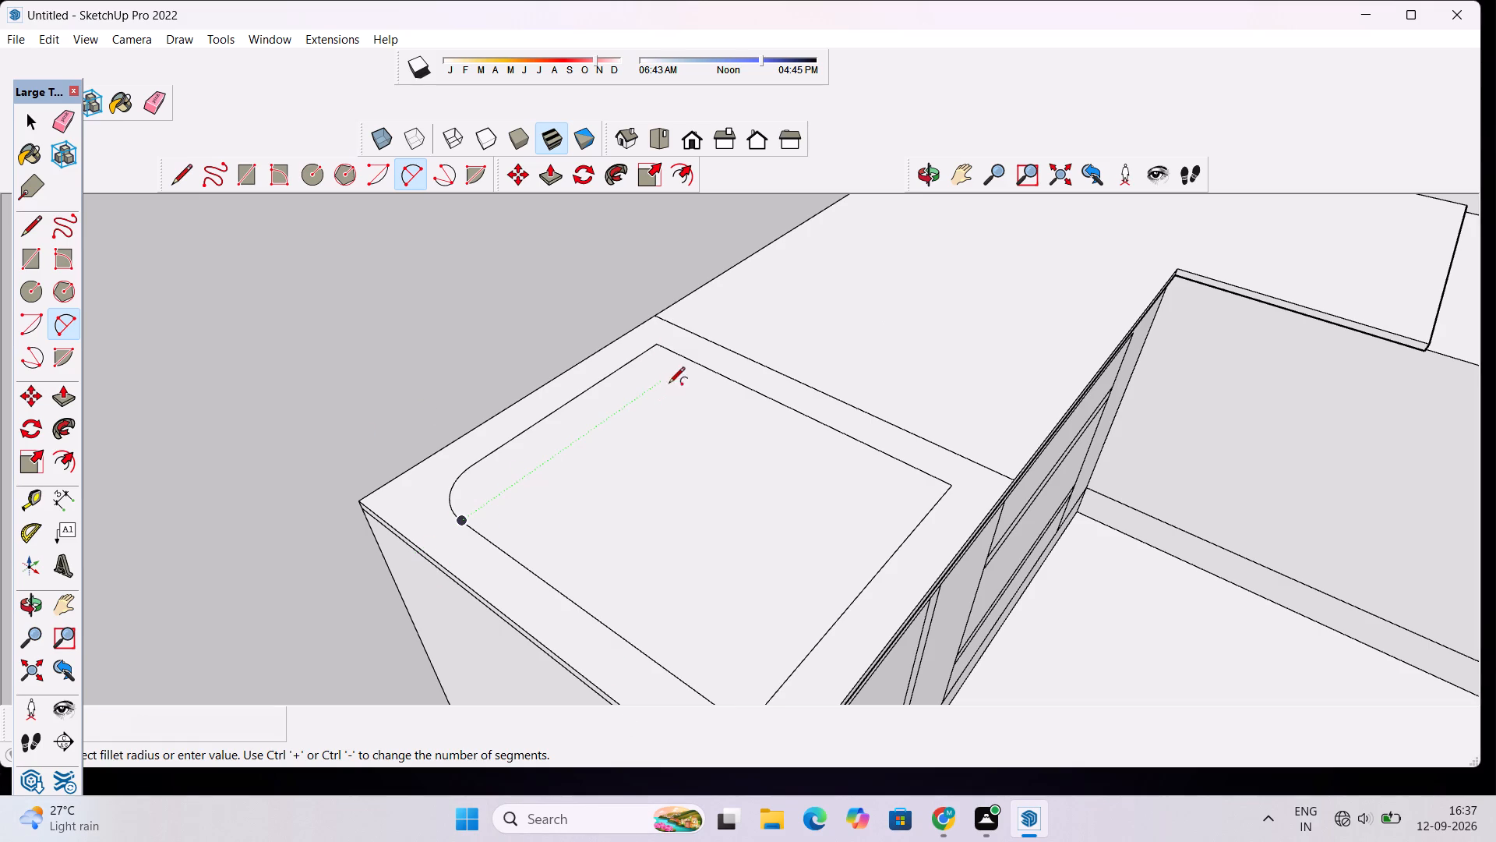
left_click(692, 363)
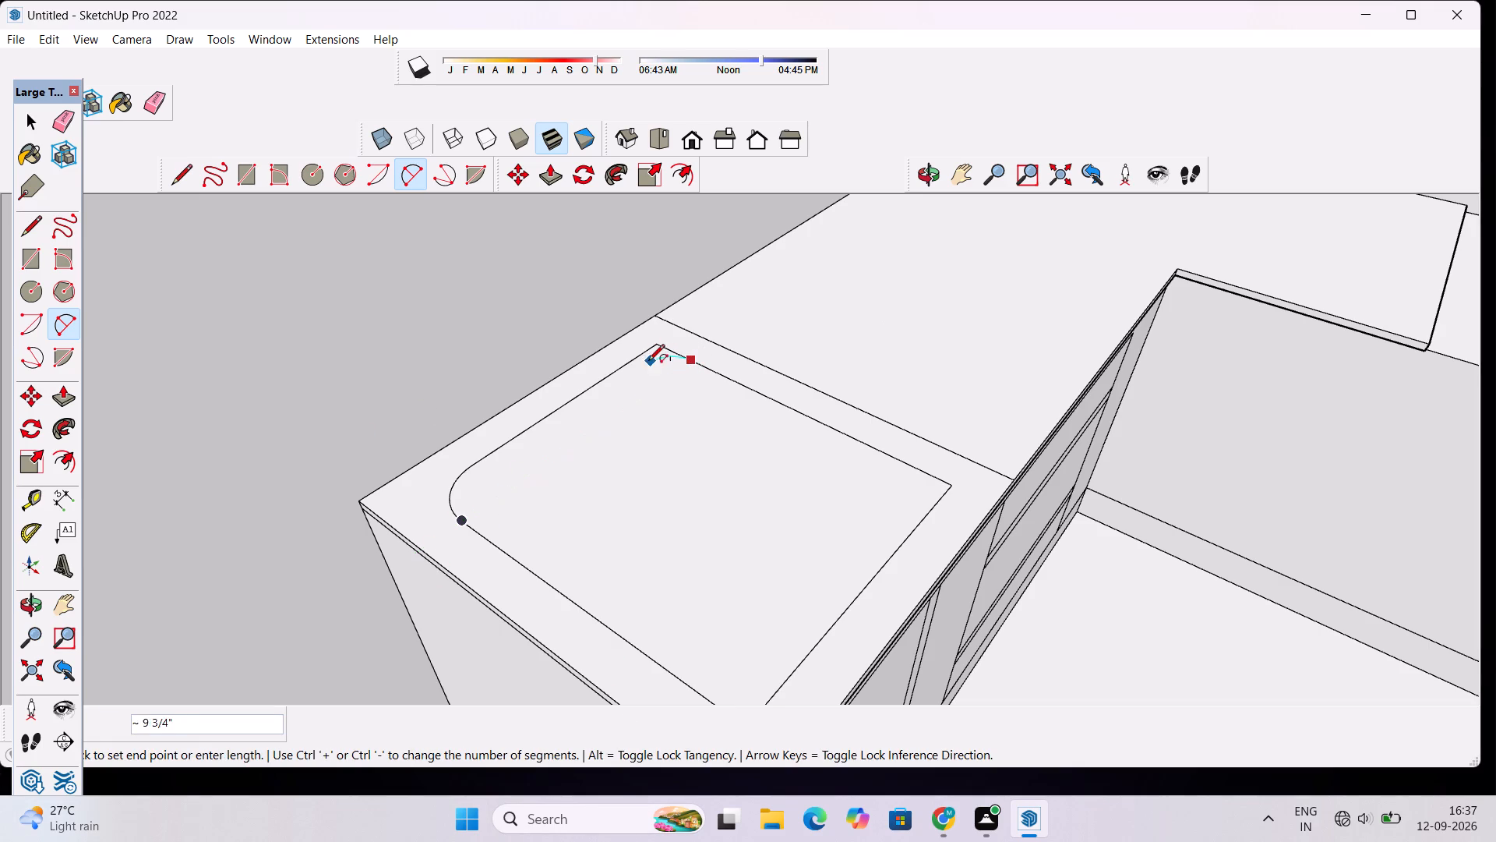
double_click(625, 368)
Round the inset outline's two front corners, above the cabinet fronts, with matching tangent arcs about 1' 3 3/8" across.
scroll(529, 379, "down", 10)
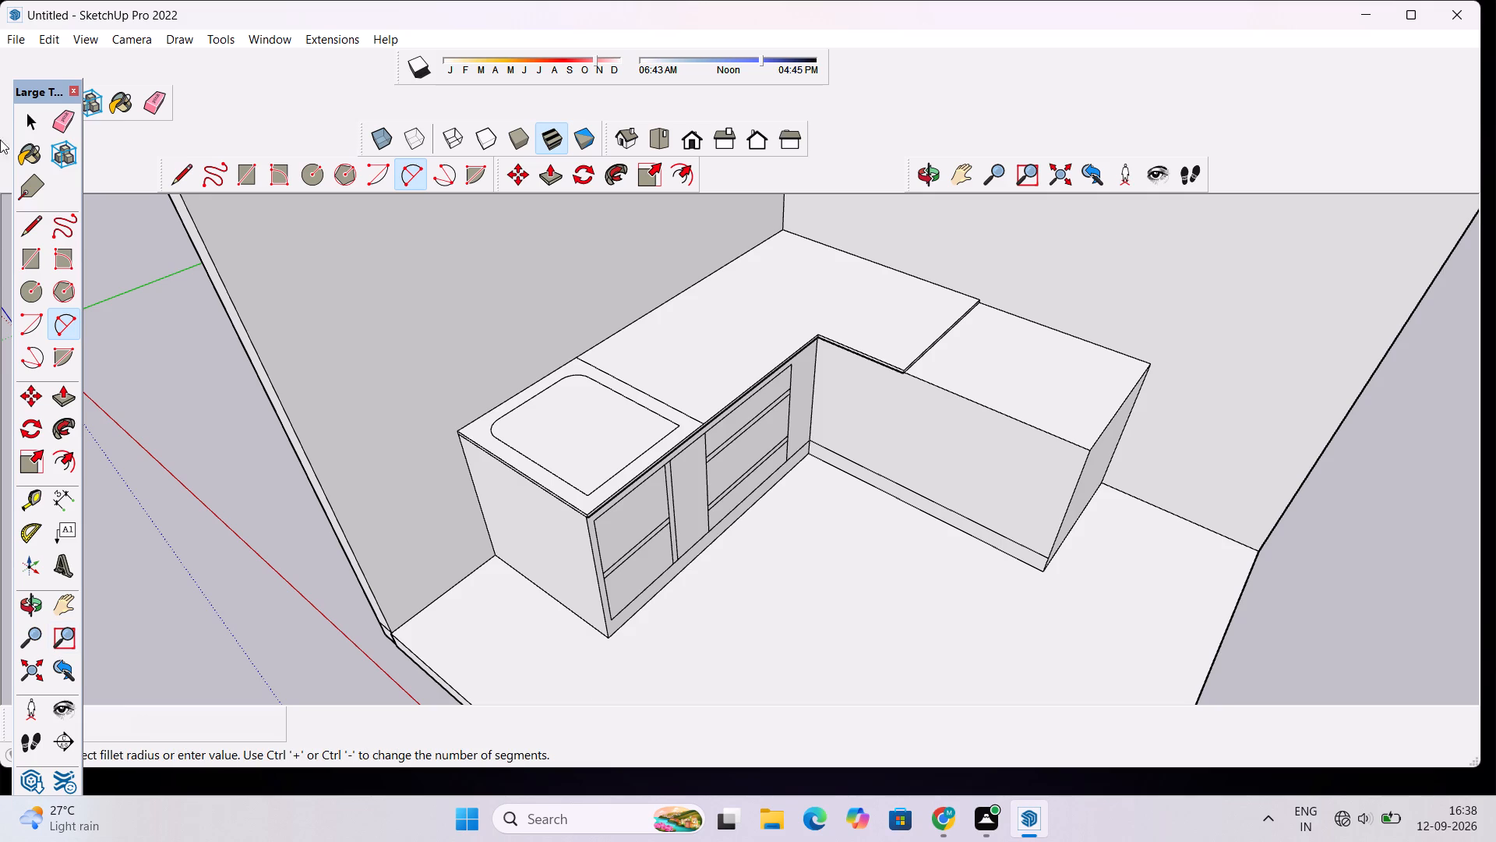
scroll(495, 490, "up", 7)
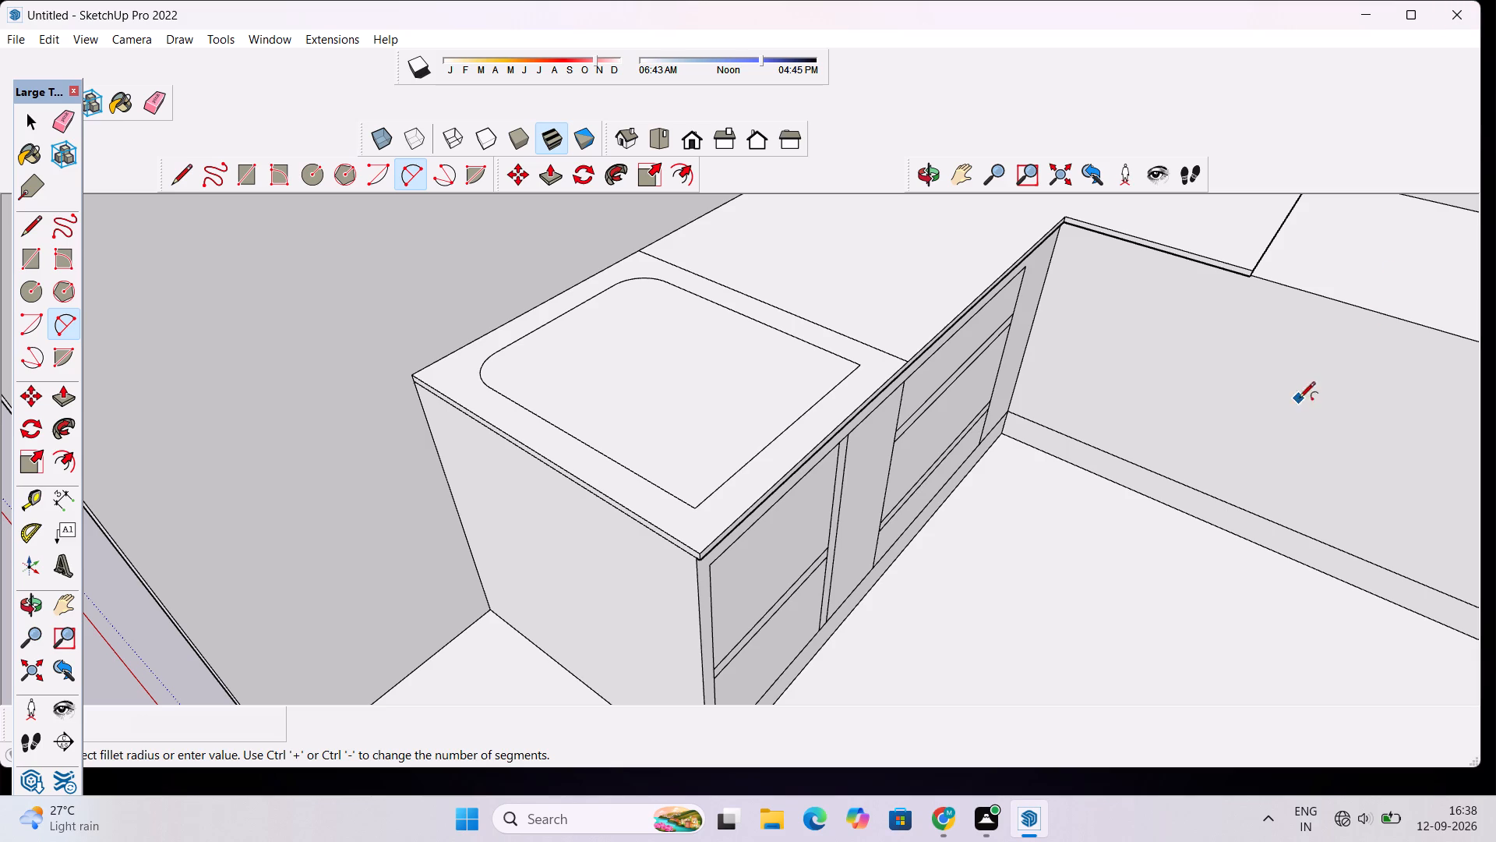
scroll(529, 338, "up", 6)
scroll(533, 336, "down", 9)
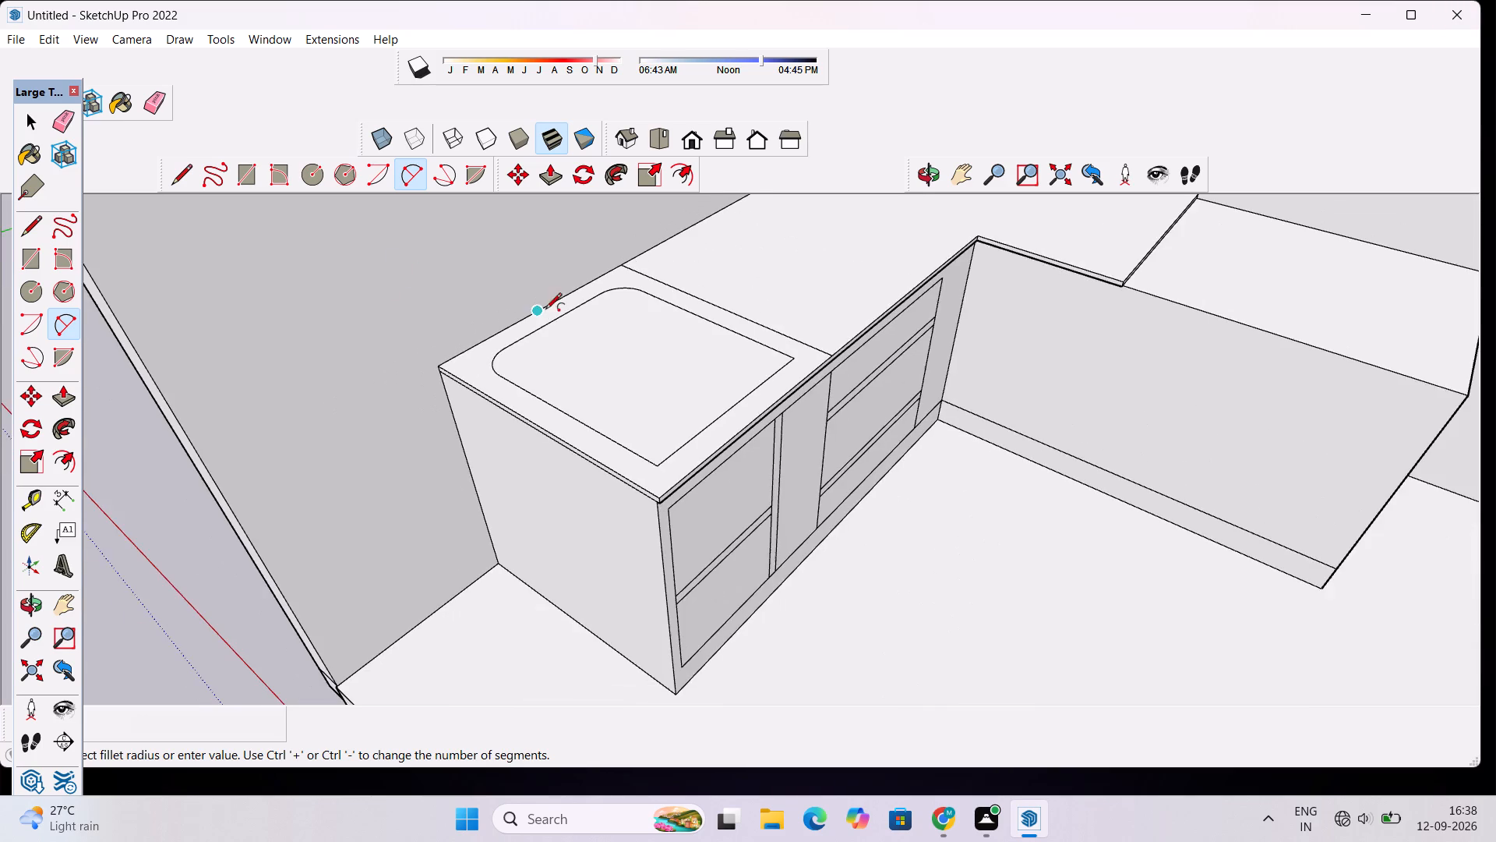
scroll(600, 302, "down", 4)
scroll(715, 356, "up", 5)
scroll(421, 313, "up", 3)
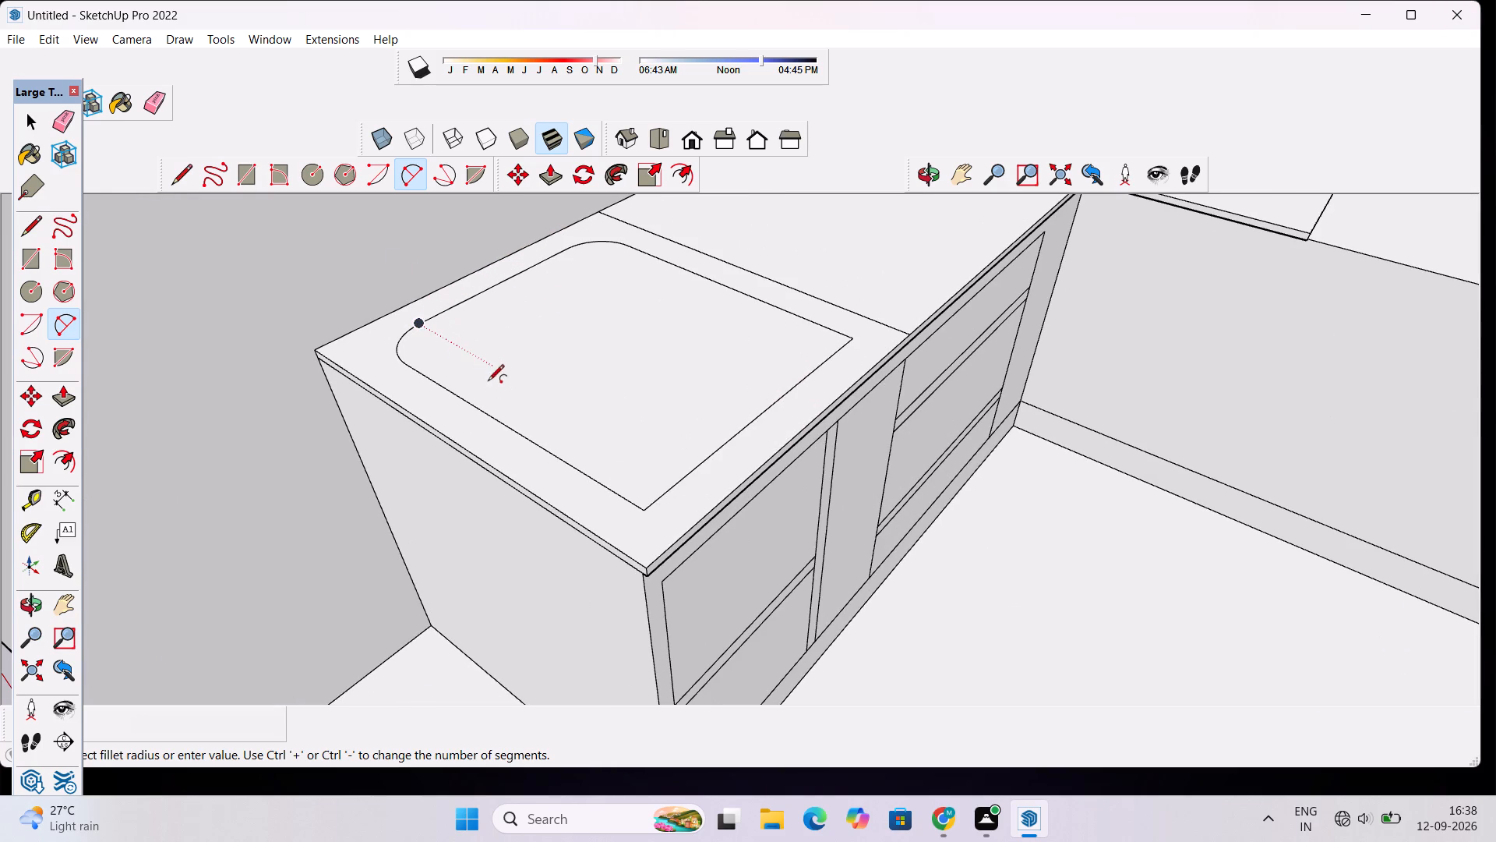
left_click(684, 478)
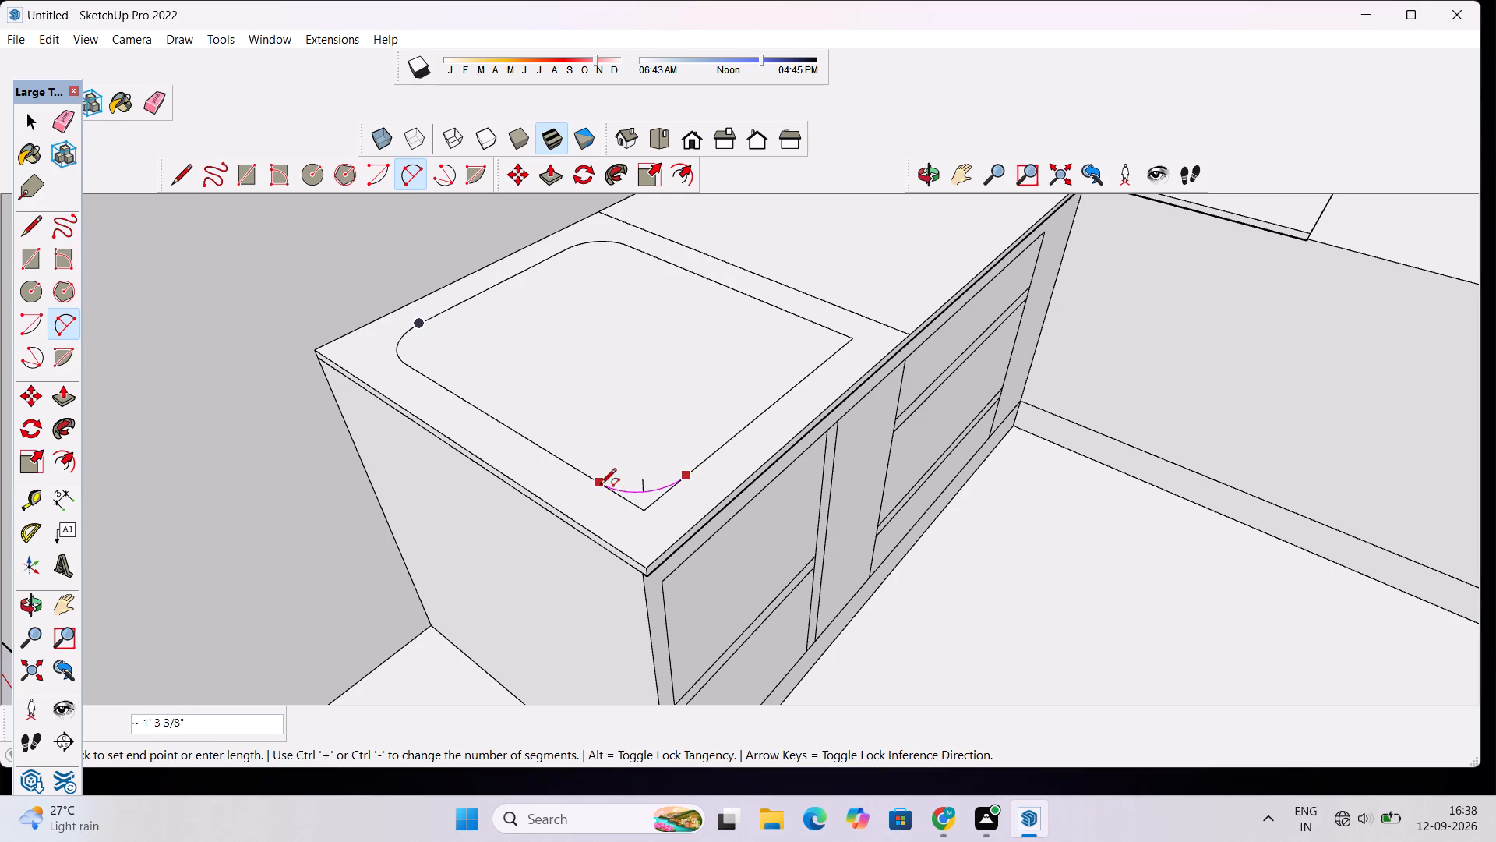
double_click(599, 485)
scroll(631, 364, "down", 6)
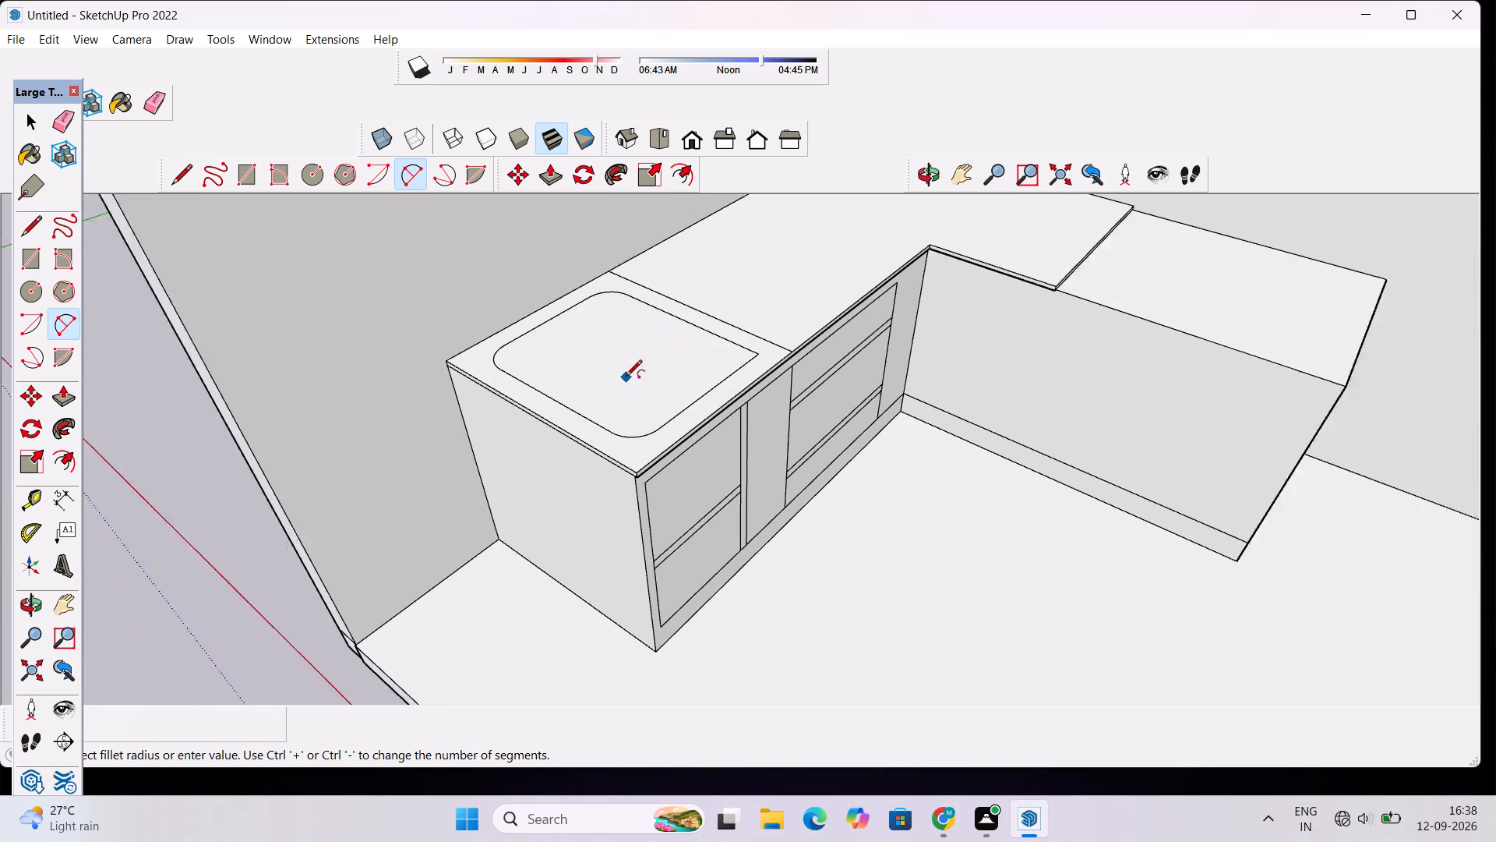
scroll(626, 377, "down", 1)
scroll(592, 306, "up", 2)
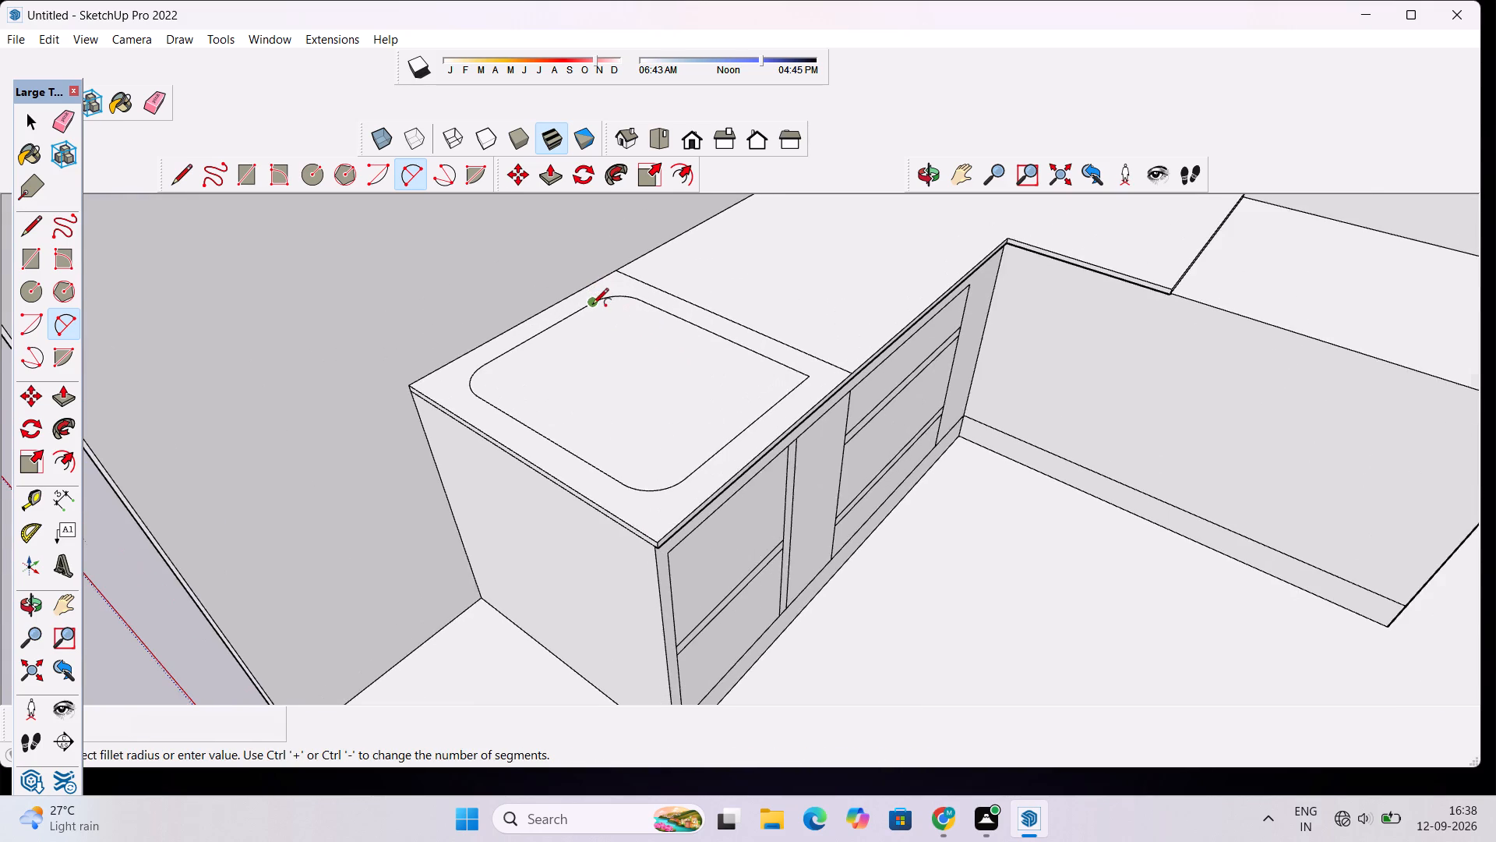
scroll(592, 306, "up", 2)
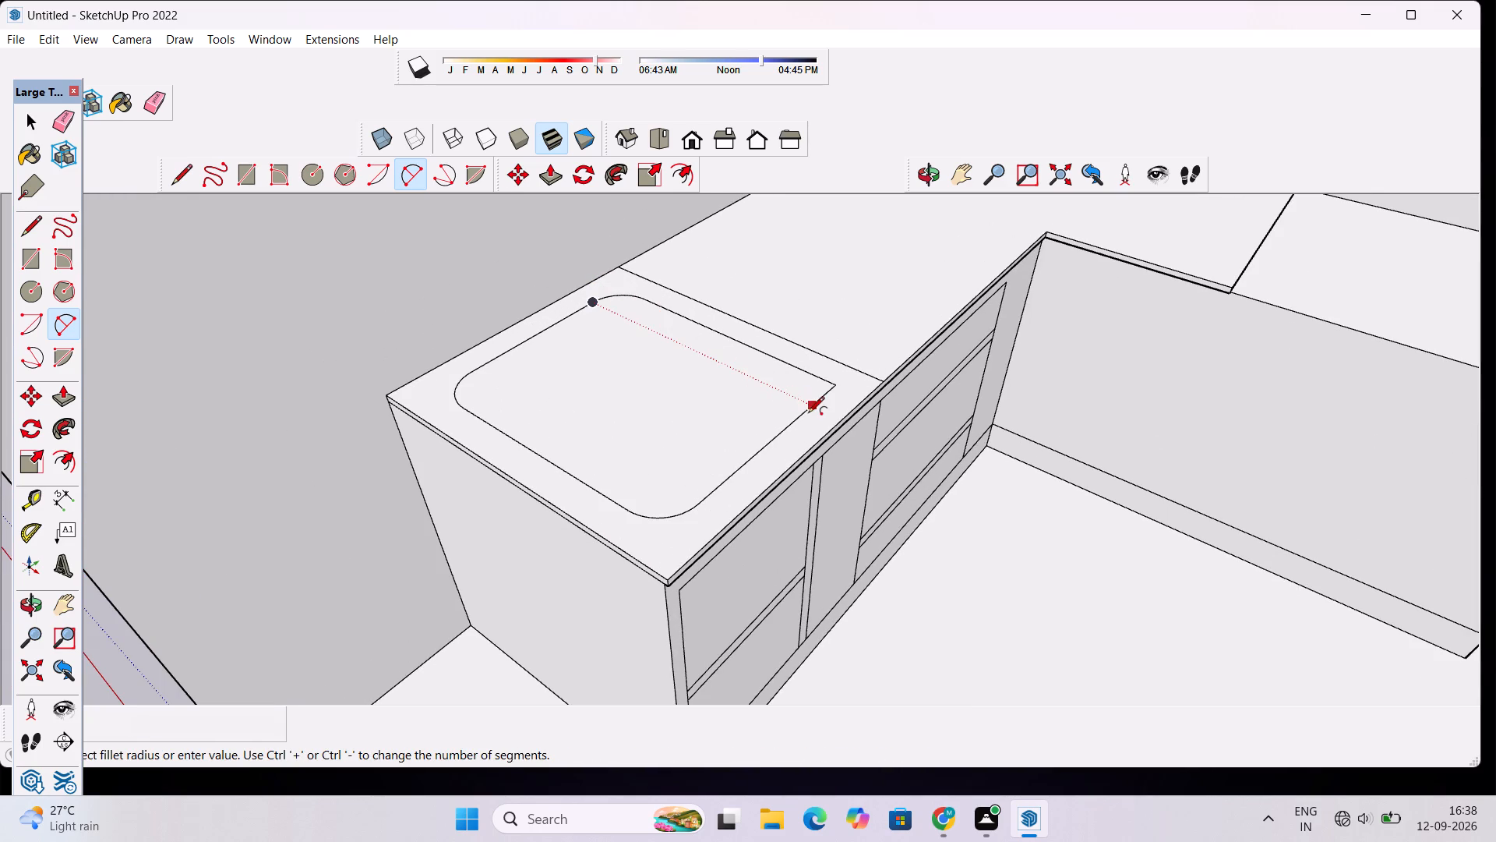
left_click(810, 406)
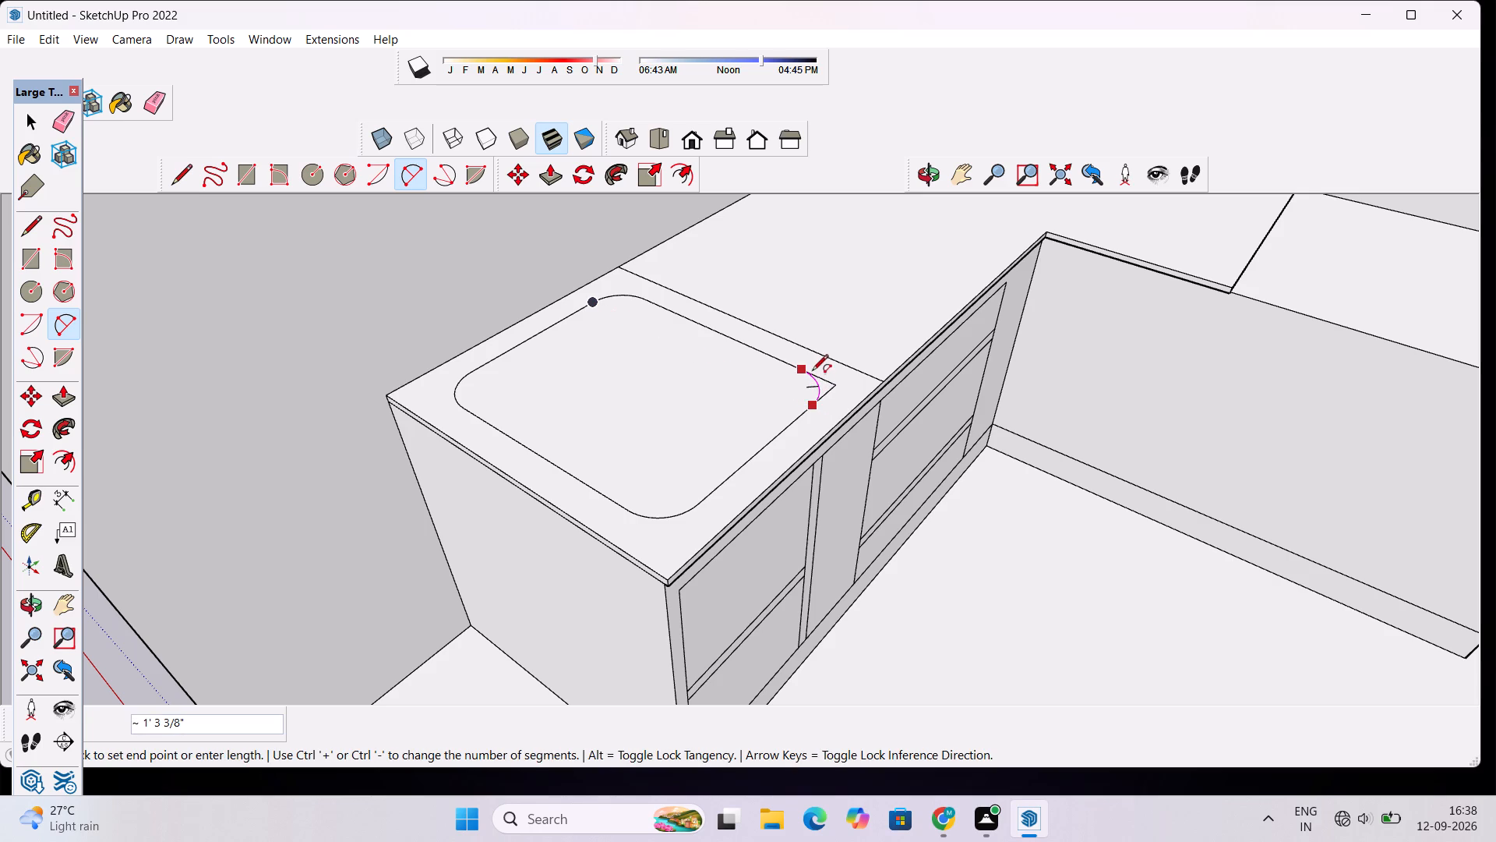
double_click(800, 373)
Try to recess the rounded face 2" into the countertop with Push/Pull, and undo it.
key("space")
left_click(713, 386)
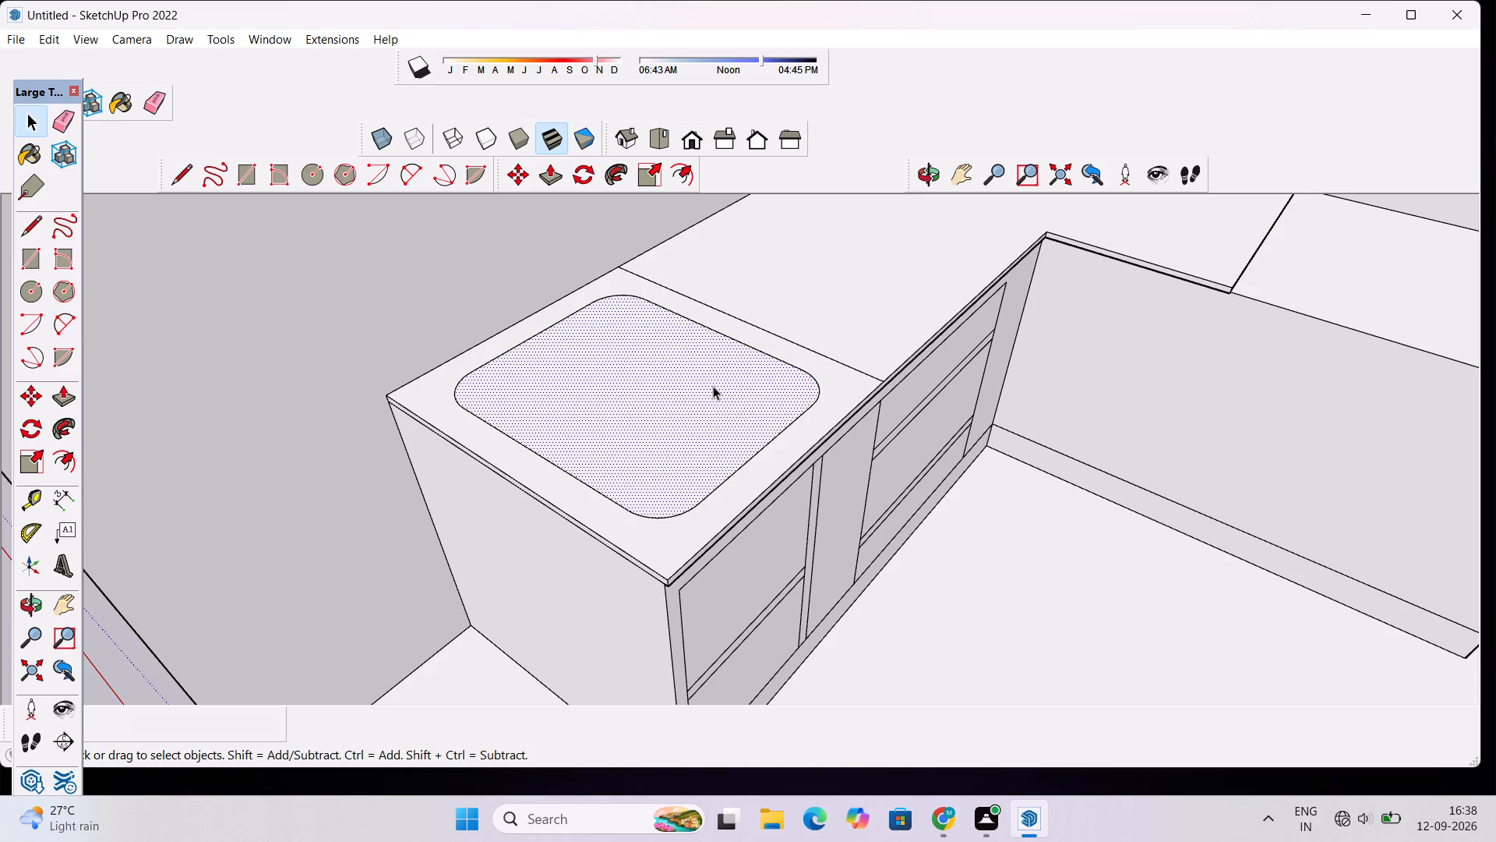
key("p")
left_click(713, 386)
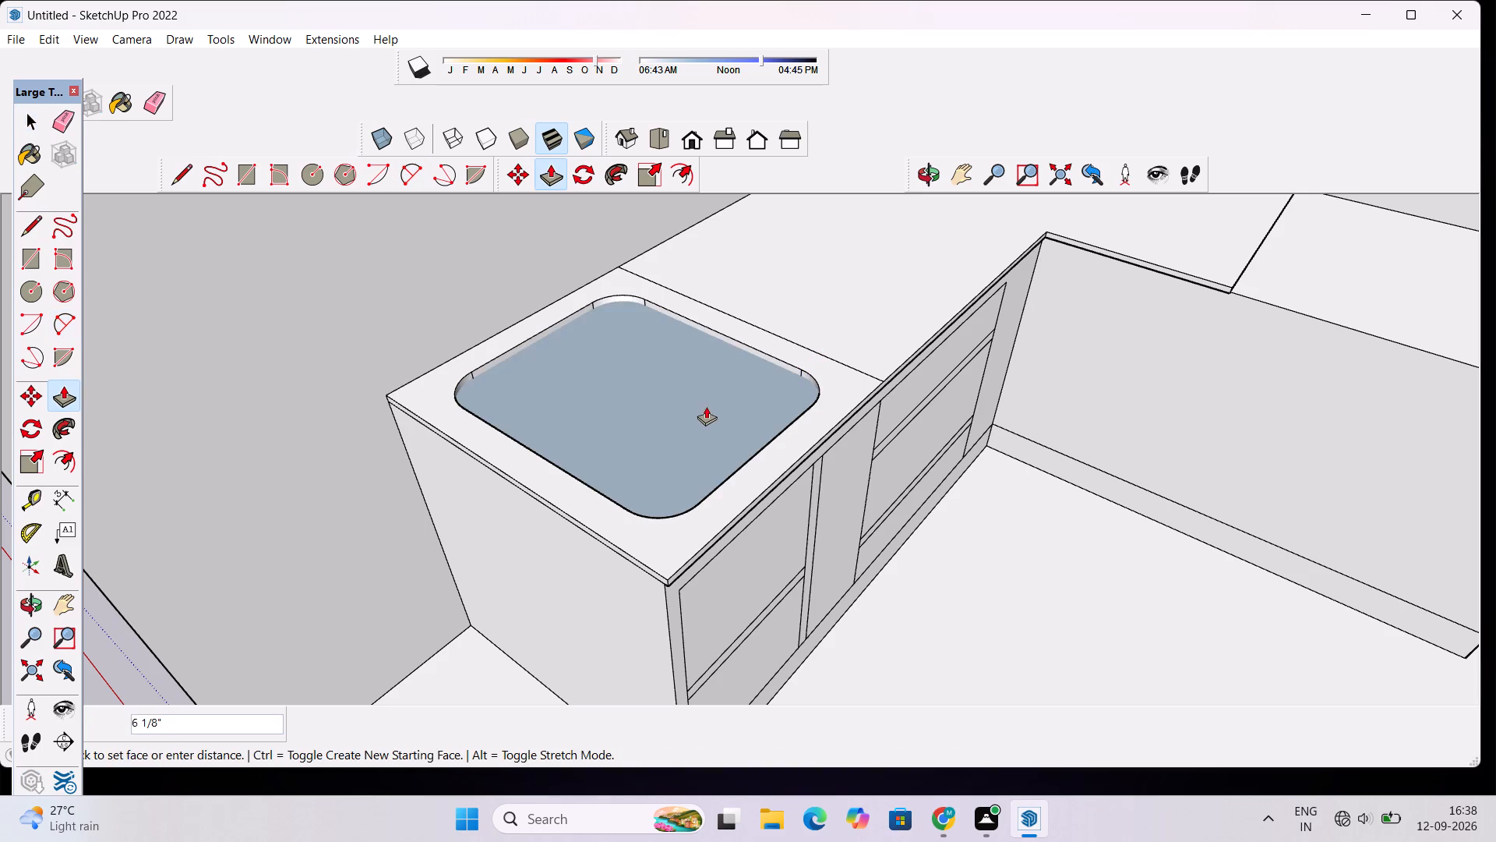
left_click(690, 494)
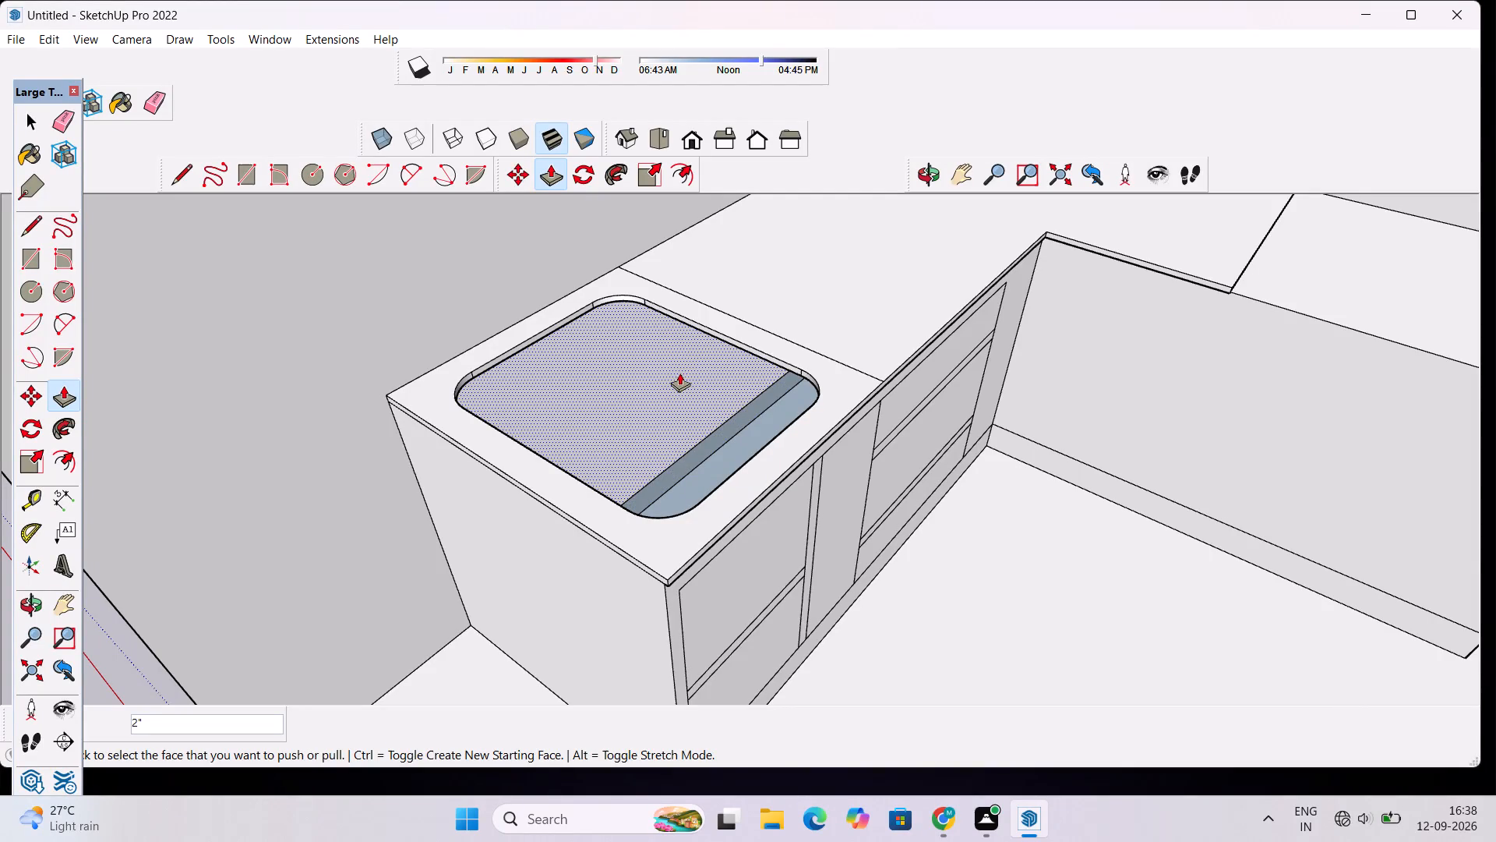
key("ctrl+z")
Recess the rounded face at the long leg's free end 0.5" into the countertop with Push/Pull.
left_click(660, 377)
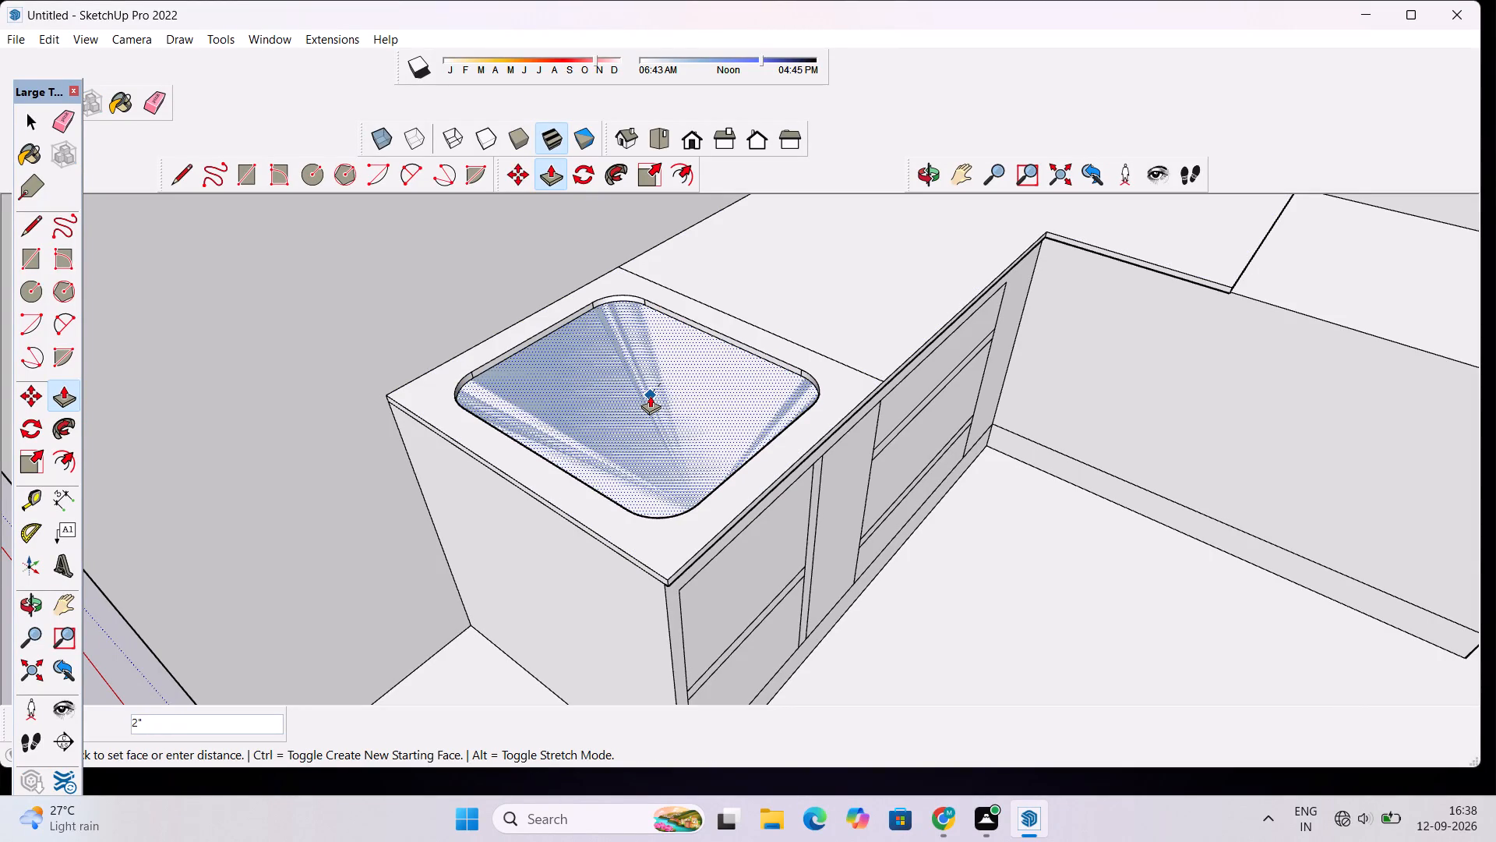
type("0.5")
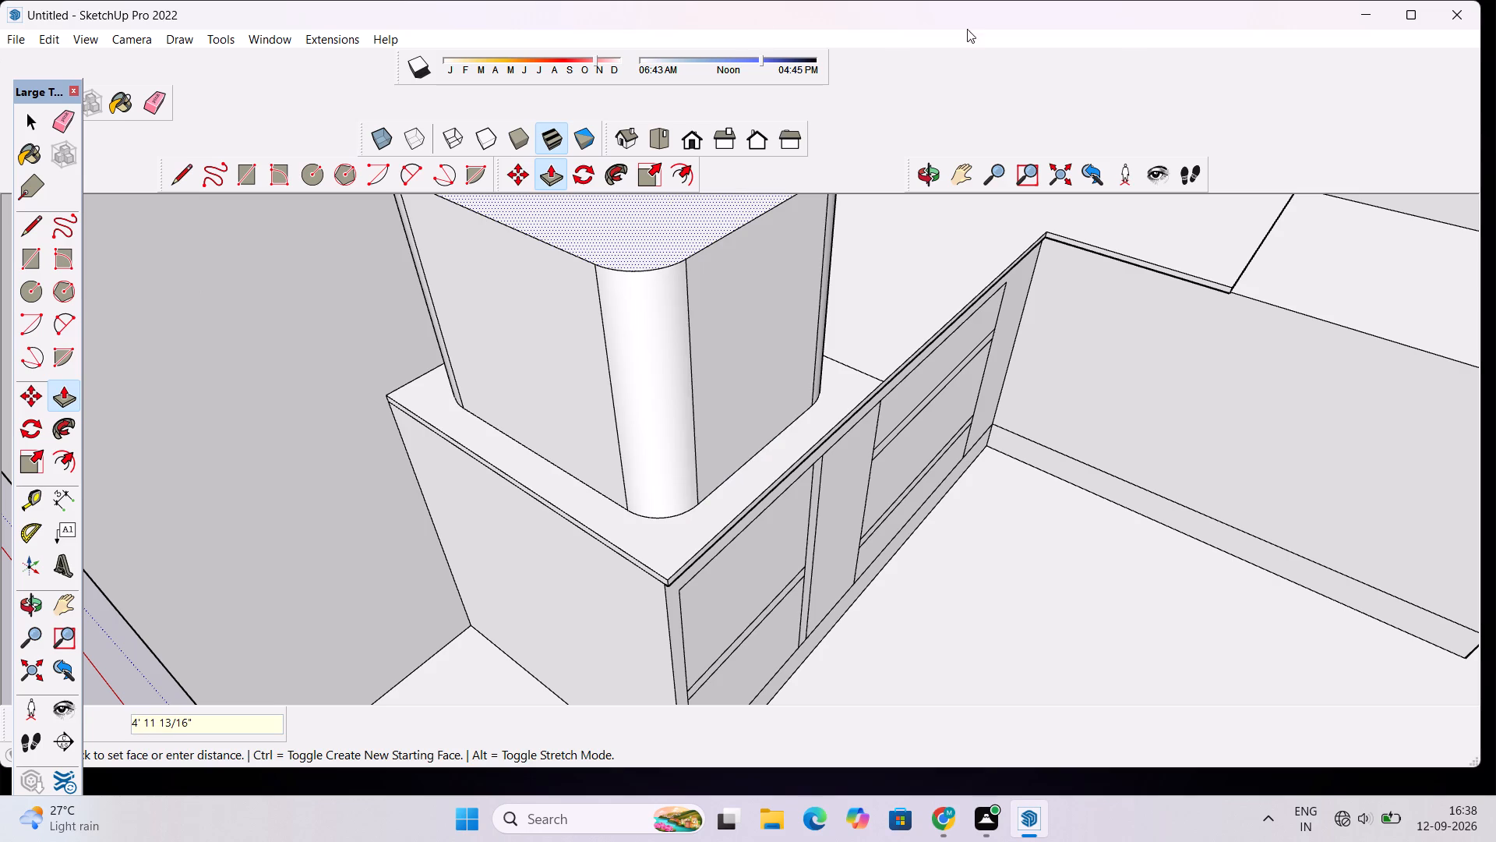
key("shift+quotedbl")
key("Return")
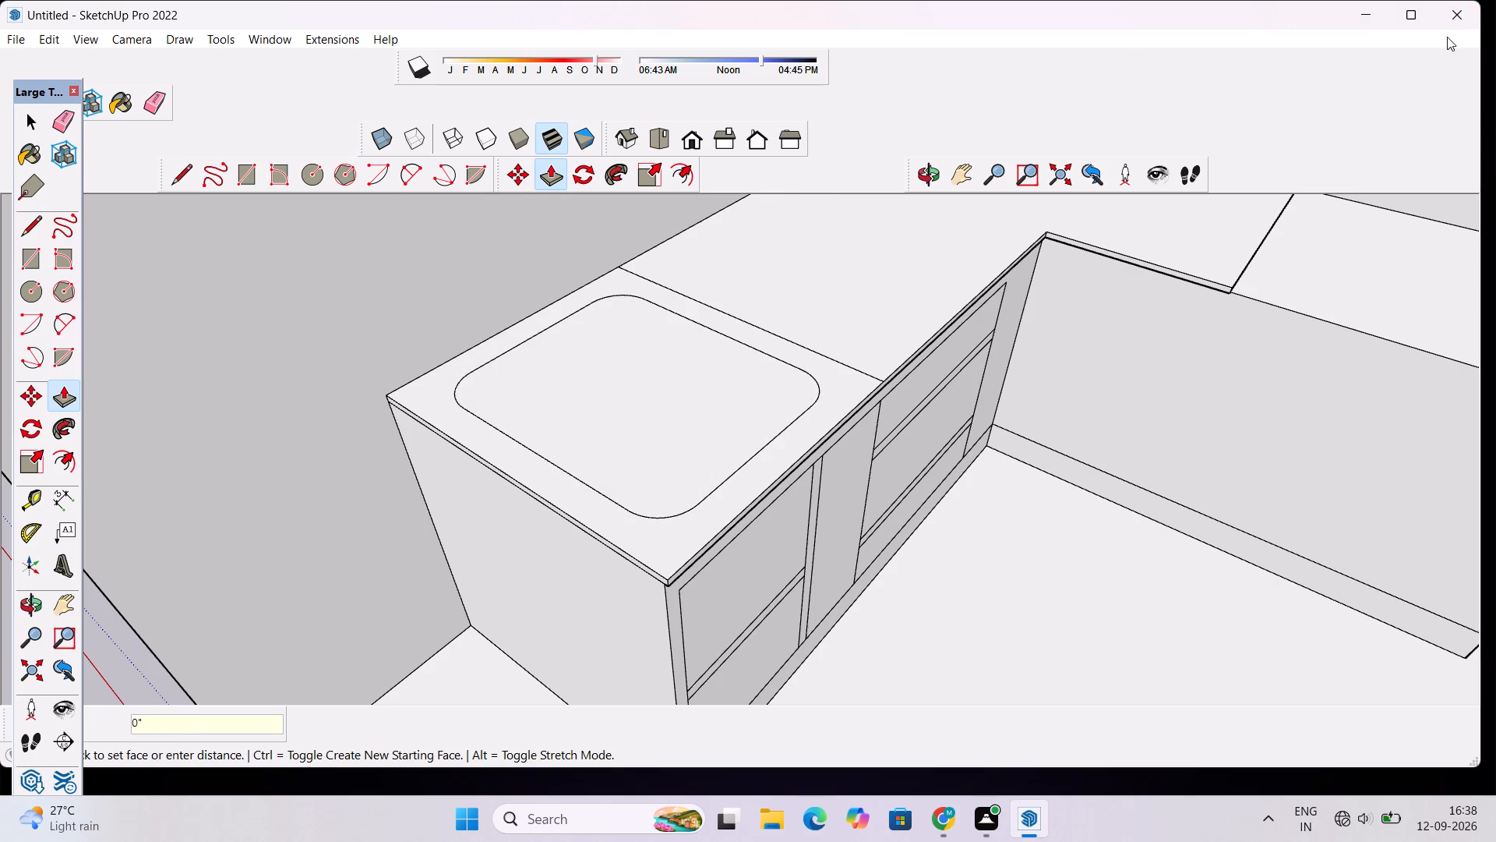
left_click(732, 395)
type("0.5\"")
key("Return")
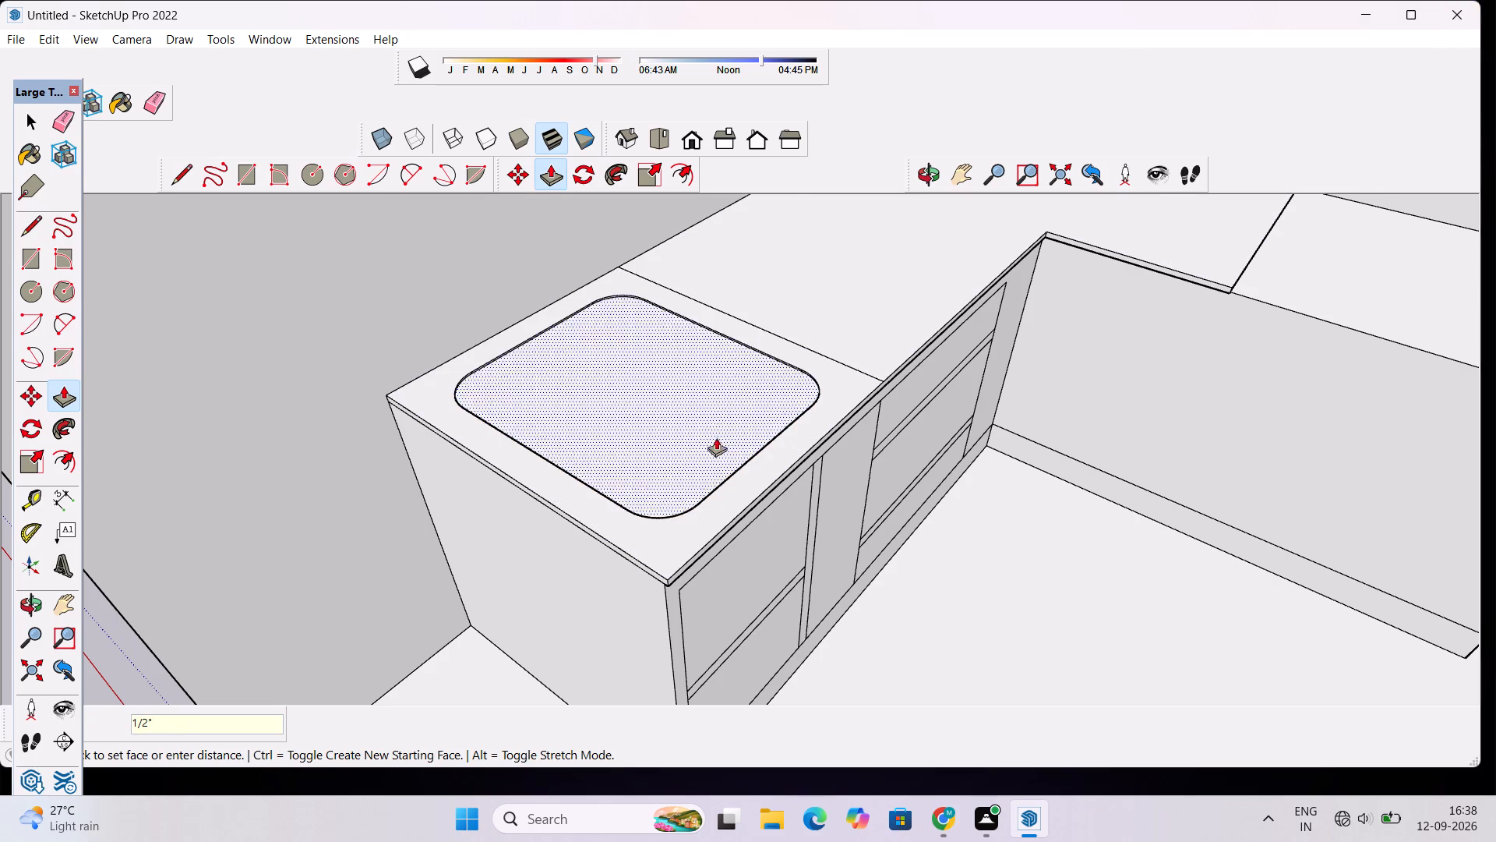
Examine the rounded recess and the rest of the countertop's long leg from several angles.
scroll(712, 462, "down", 5)
left_click(920, 178)
left_click_drag(932, 453, 855, 350)
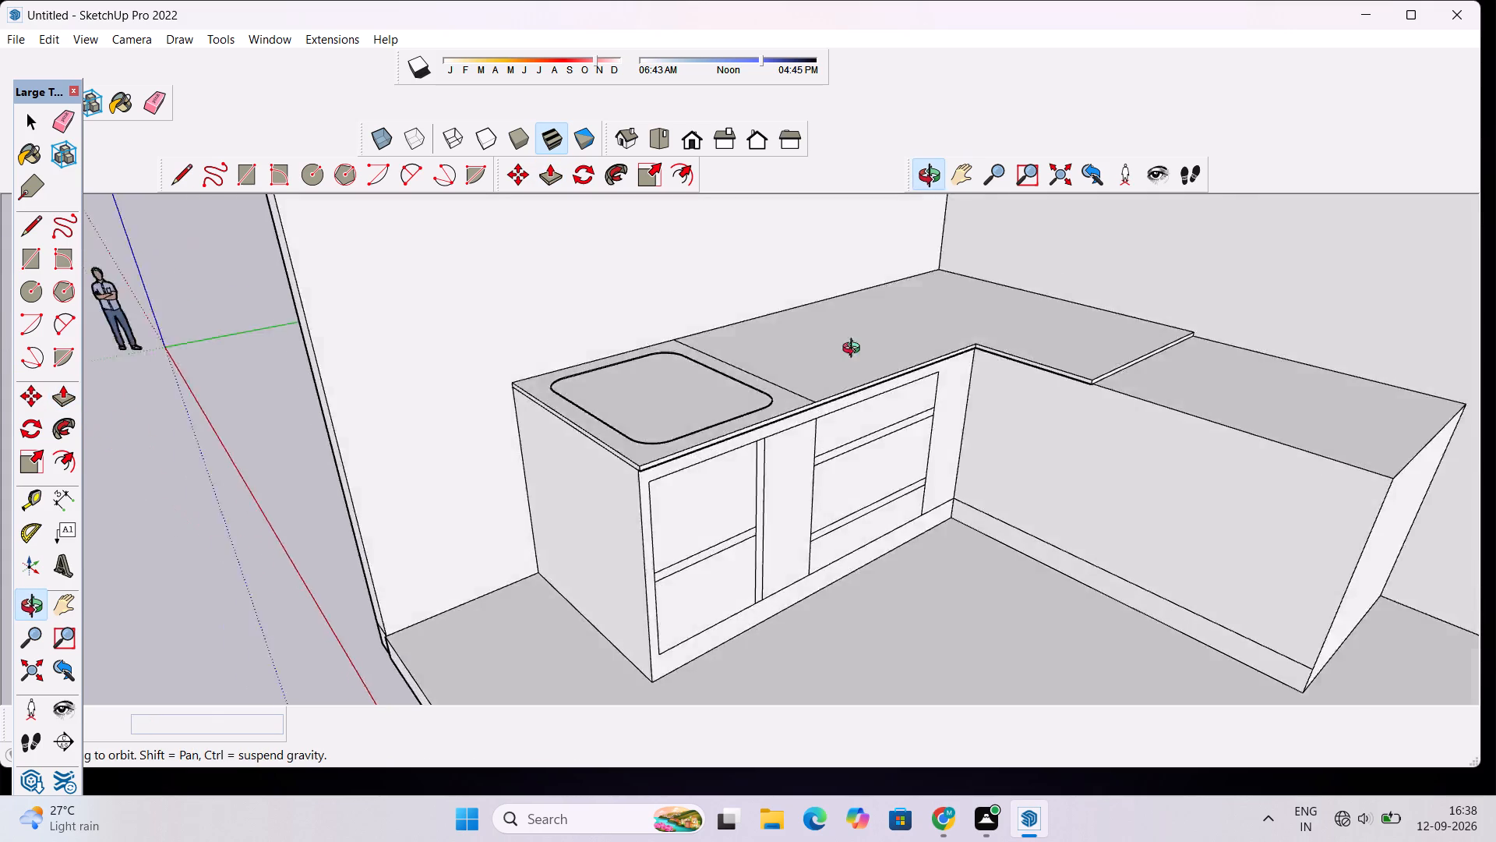
left_click_drag(855, 350, 721, 270)
scroll(687, 334, "up", 3)
left_click_drag(662, 403, 682, 486)
scroll(663, 338, "up", 2)
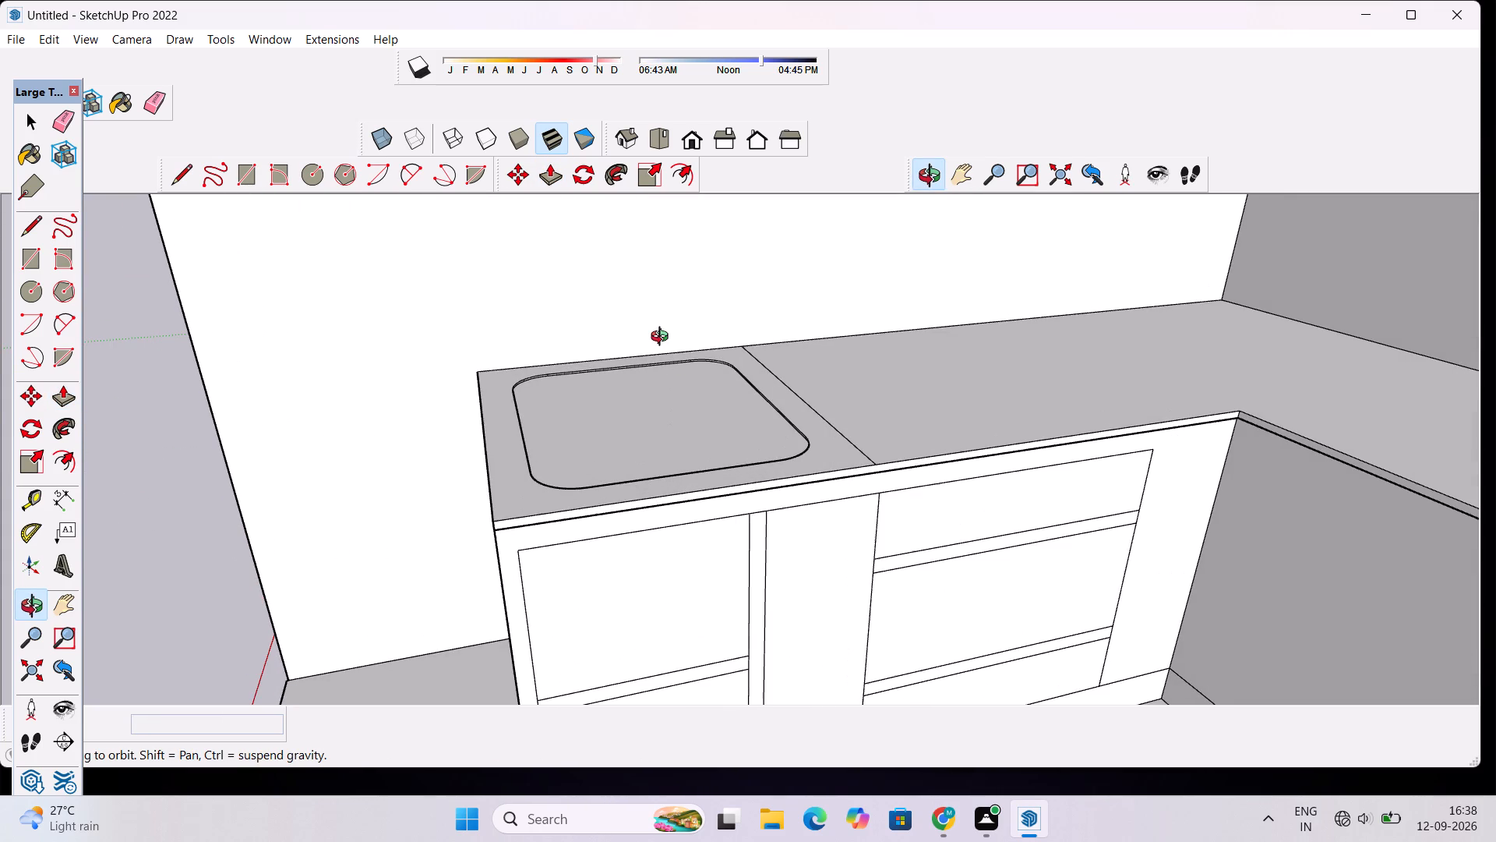
scroll(662, 338, "up", 1)
scroll(693, 345, "down", 3)
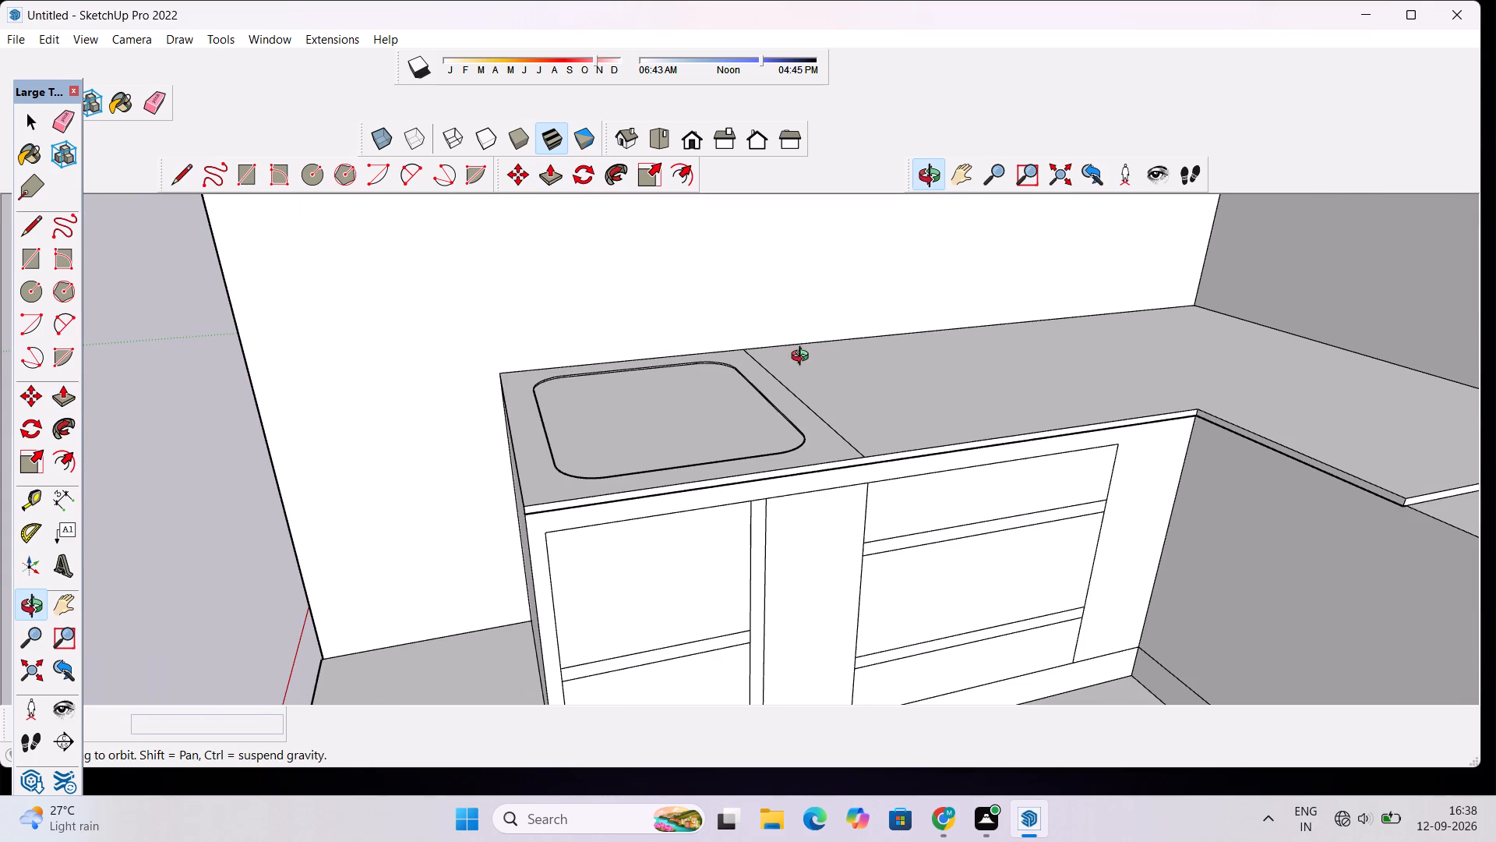
left_click_drag(877, 464, 805, 494)
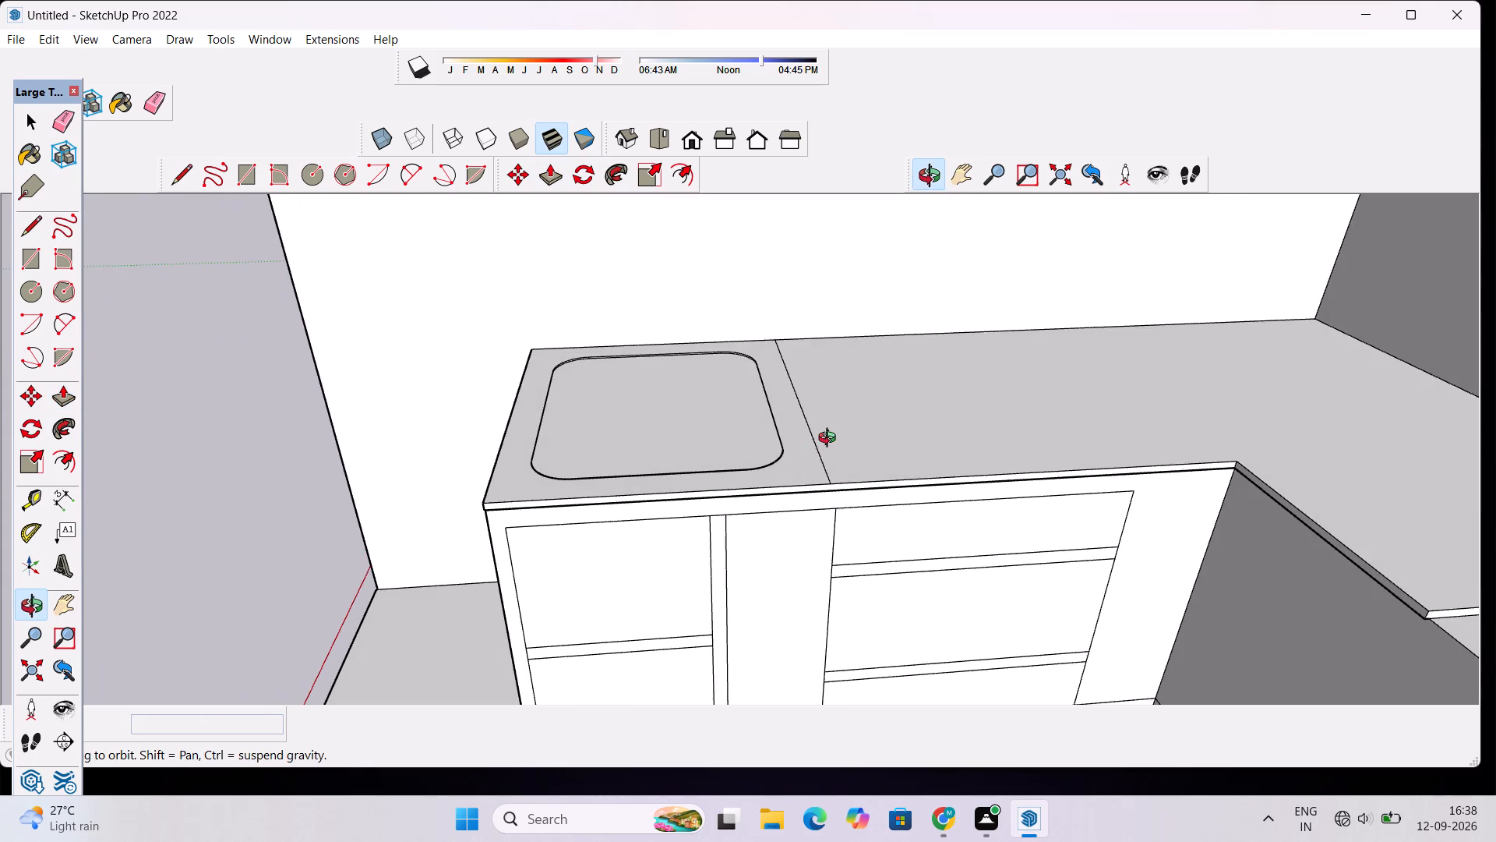
scroll(838, 427, "down", 3)
left_click_drag(836, 455, 846, 517)
left_click_drag(999, 379, 907, 412, "shift")
scroll(881, 472, "up", 4, "shift")
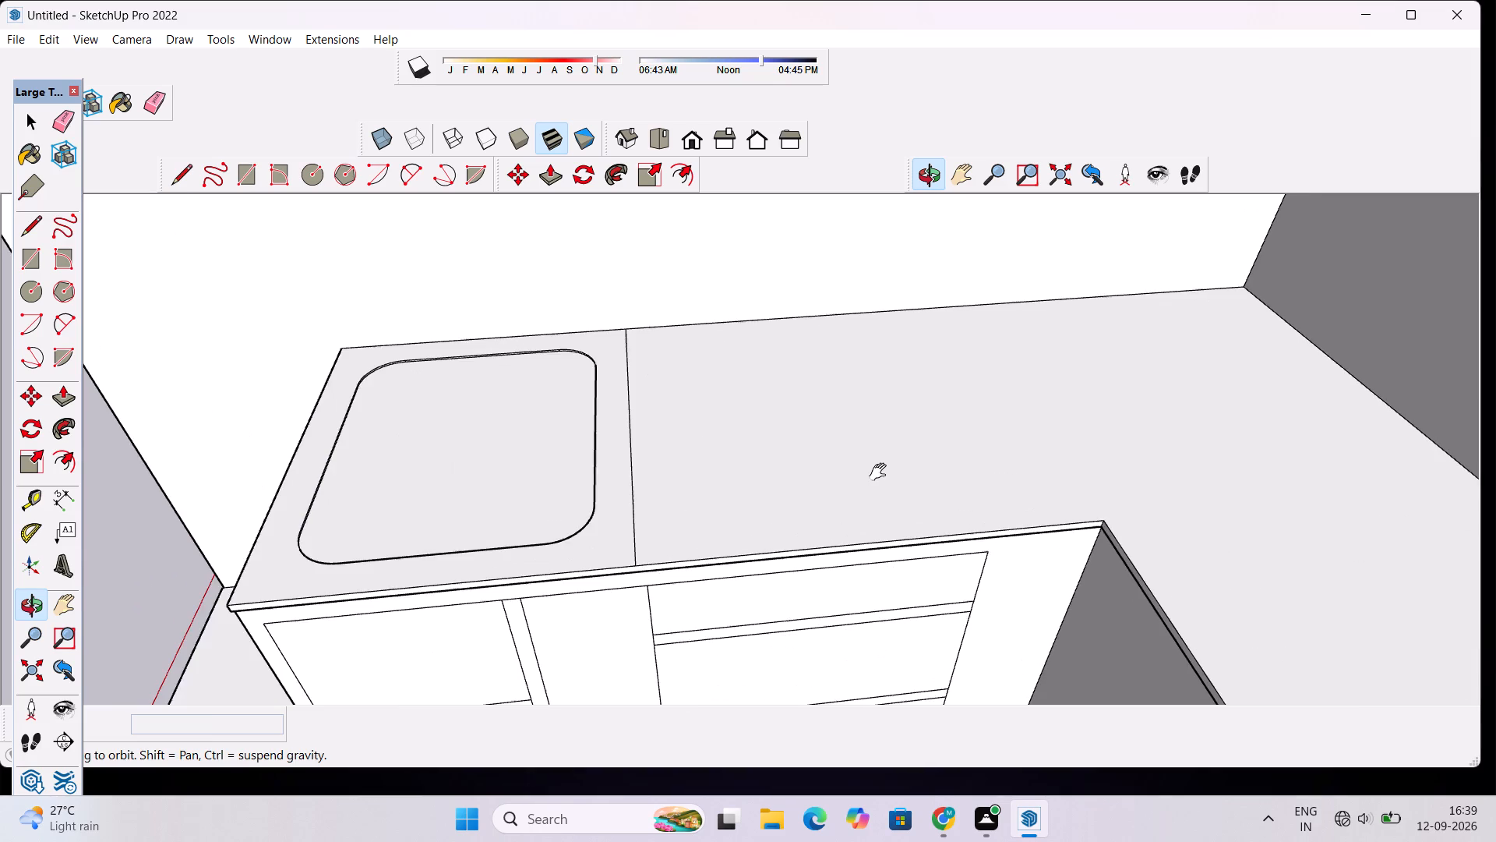
left_click_drag(821, 423, 823, 487, "shift")
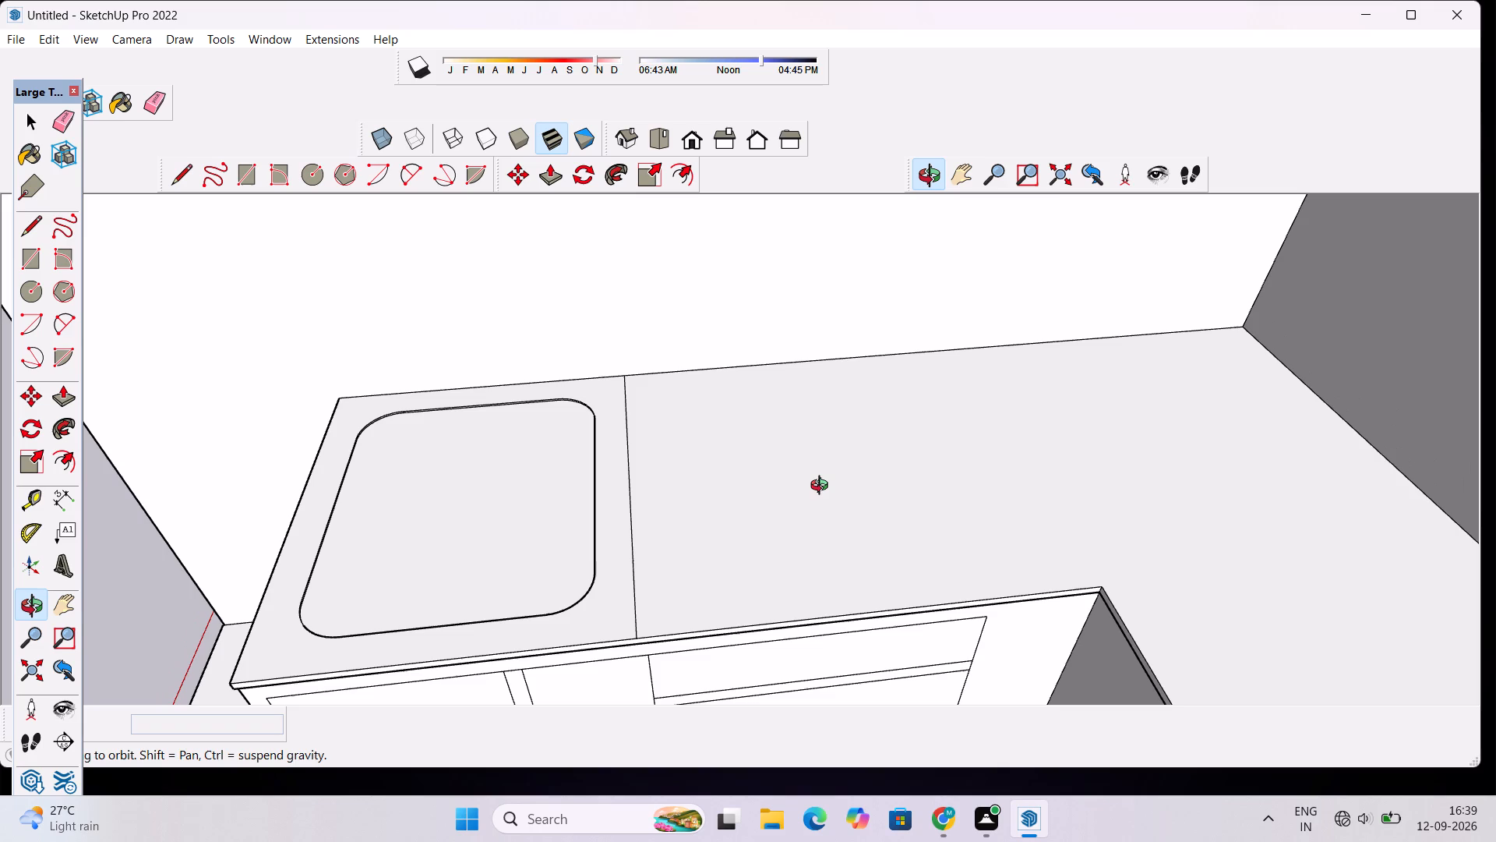
scroll(820, 486, "down", 7)
scroll(732, 540, "up", 3)
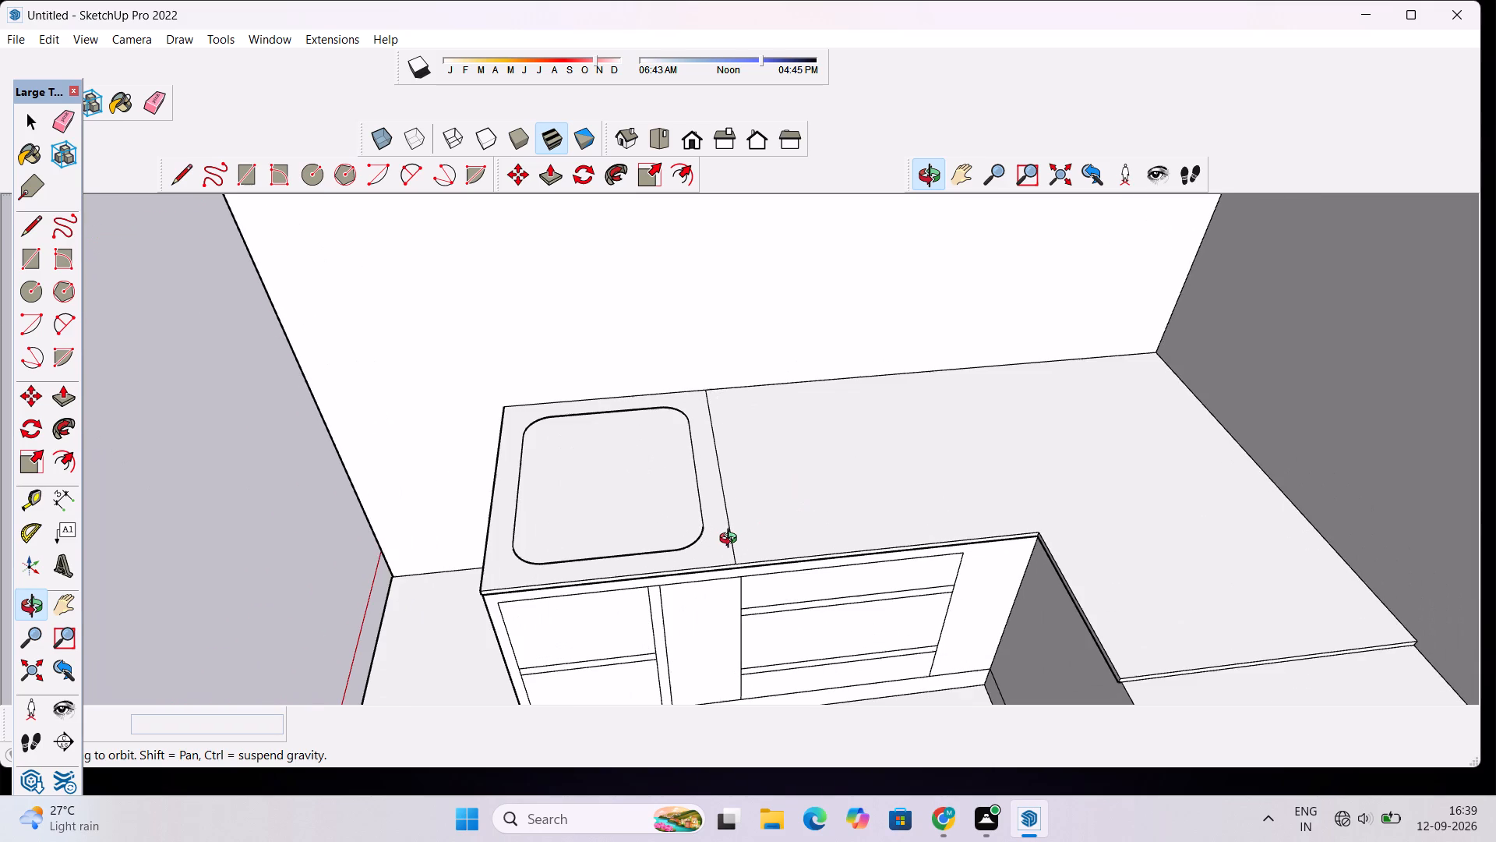
scroll(732, 540, "up", 1)
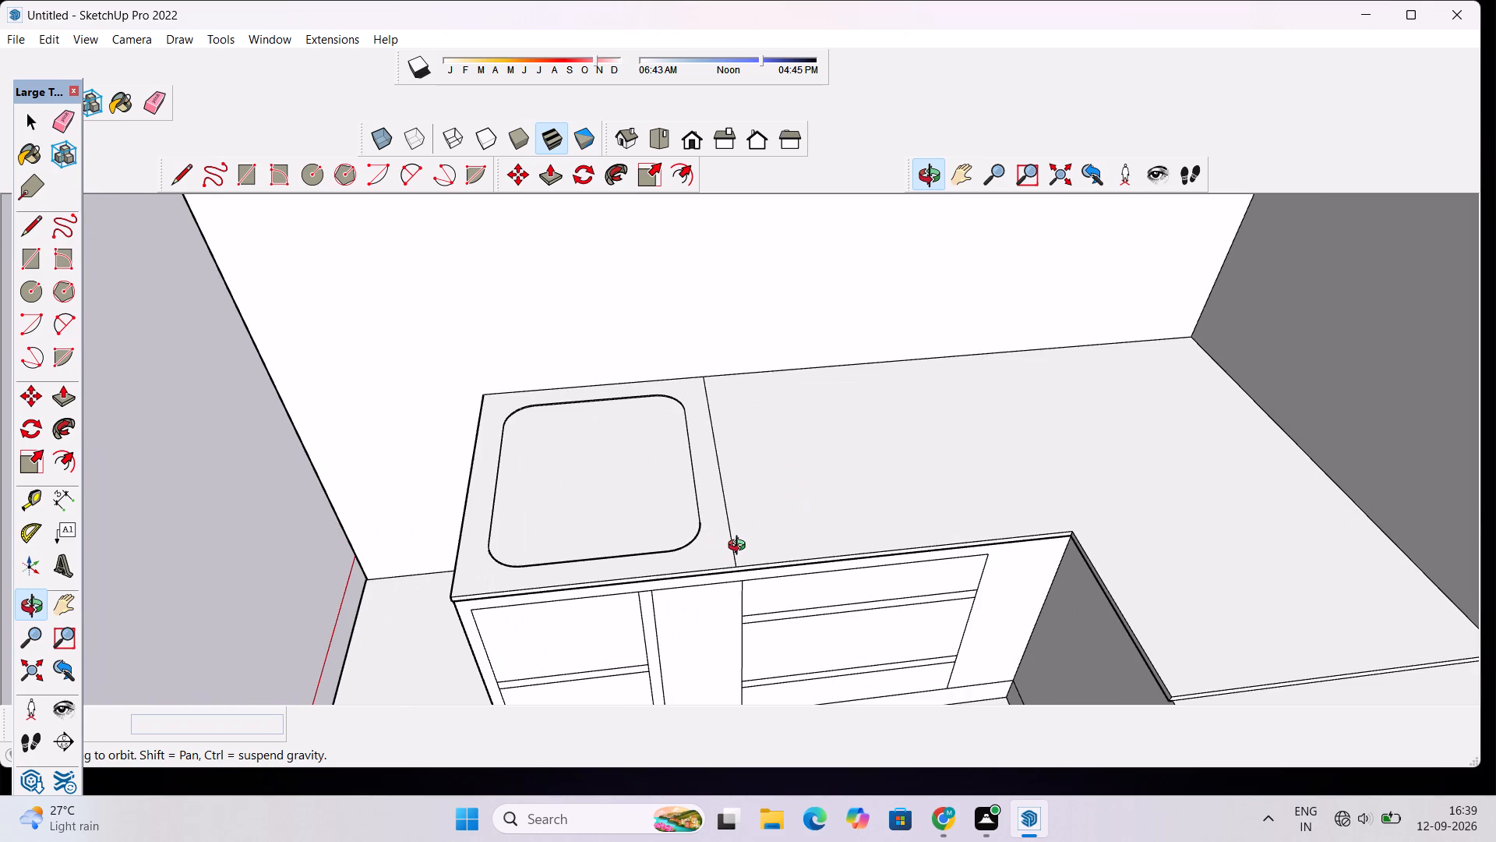
Draw a rectangle about 7' 4 3/8" by 5' 9 7/8" on the long leg, between the dividing line and the inner corner.
key("r")
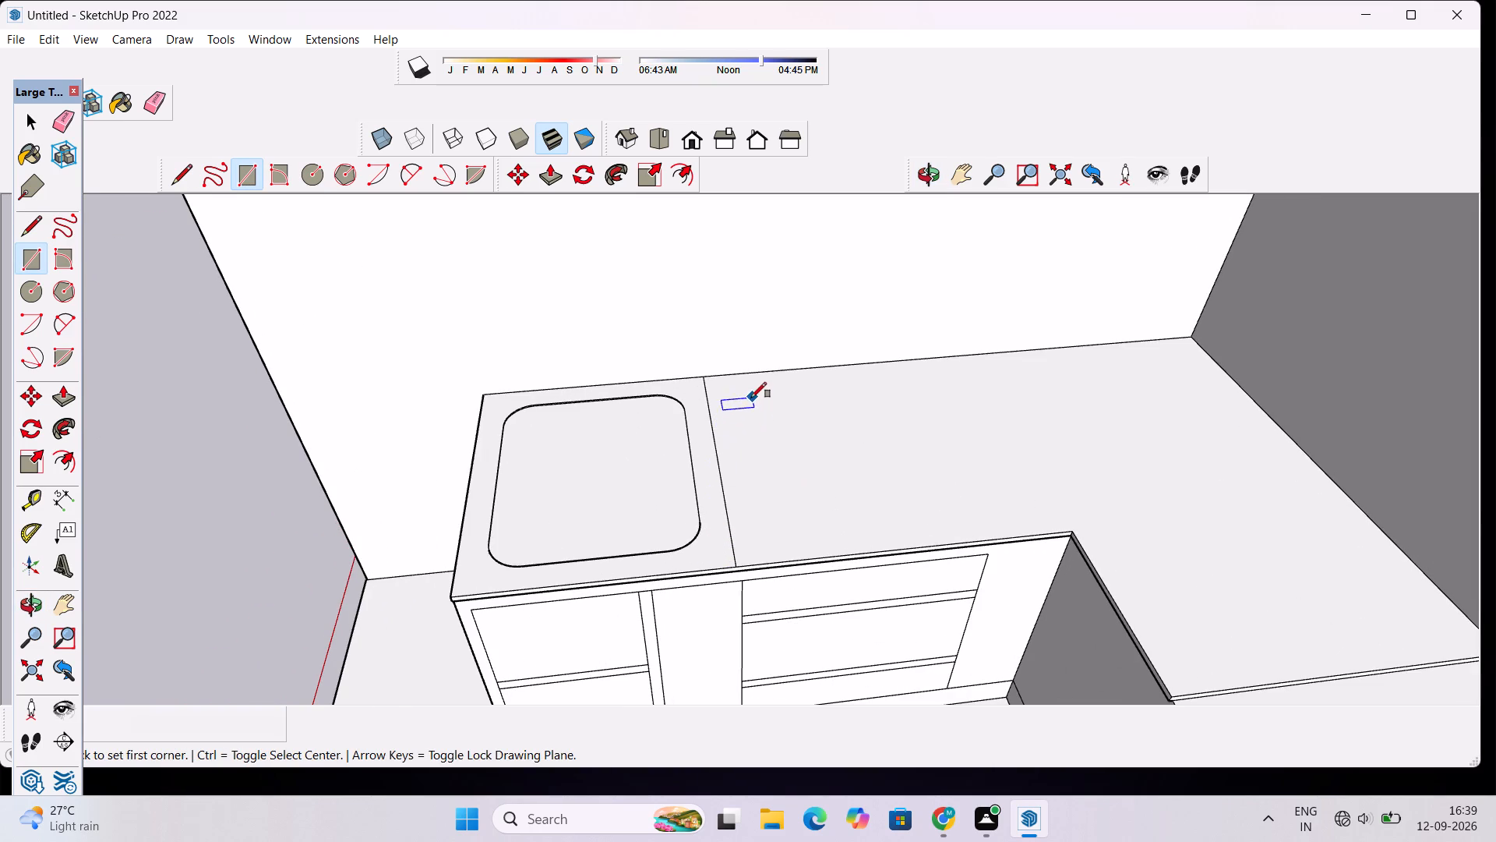
left_click(753, 388)
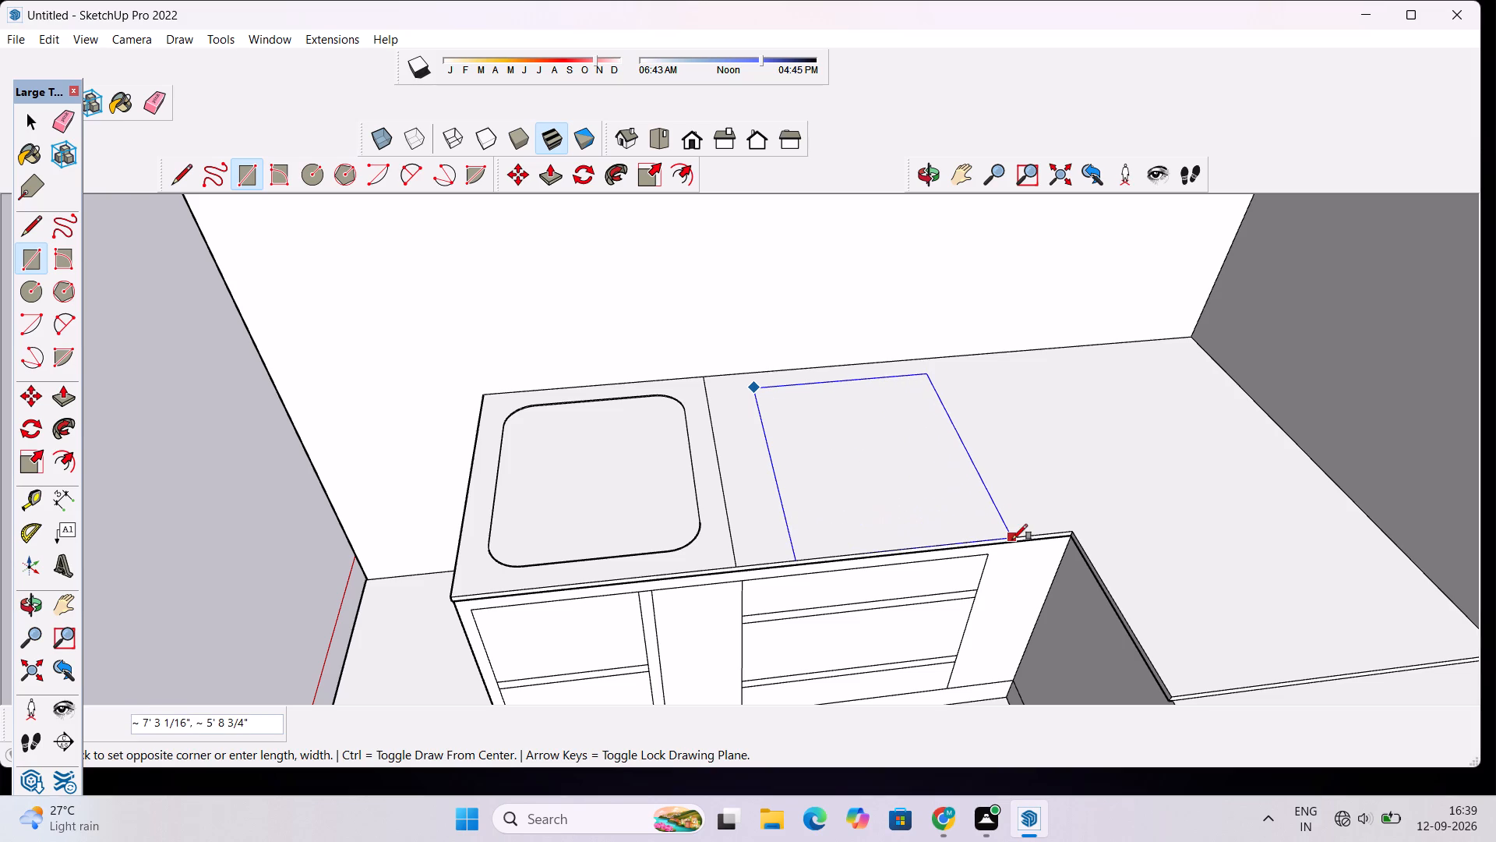
left_click(1049, 494)
key("space")
Round all four corners of the new rectangle on the countertop's long leg with 2 Point Arc fillets, trimming the sharp corners.
scroll(877, 437, "up", 4)
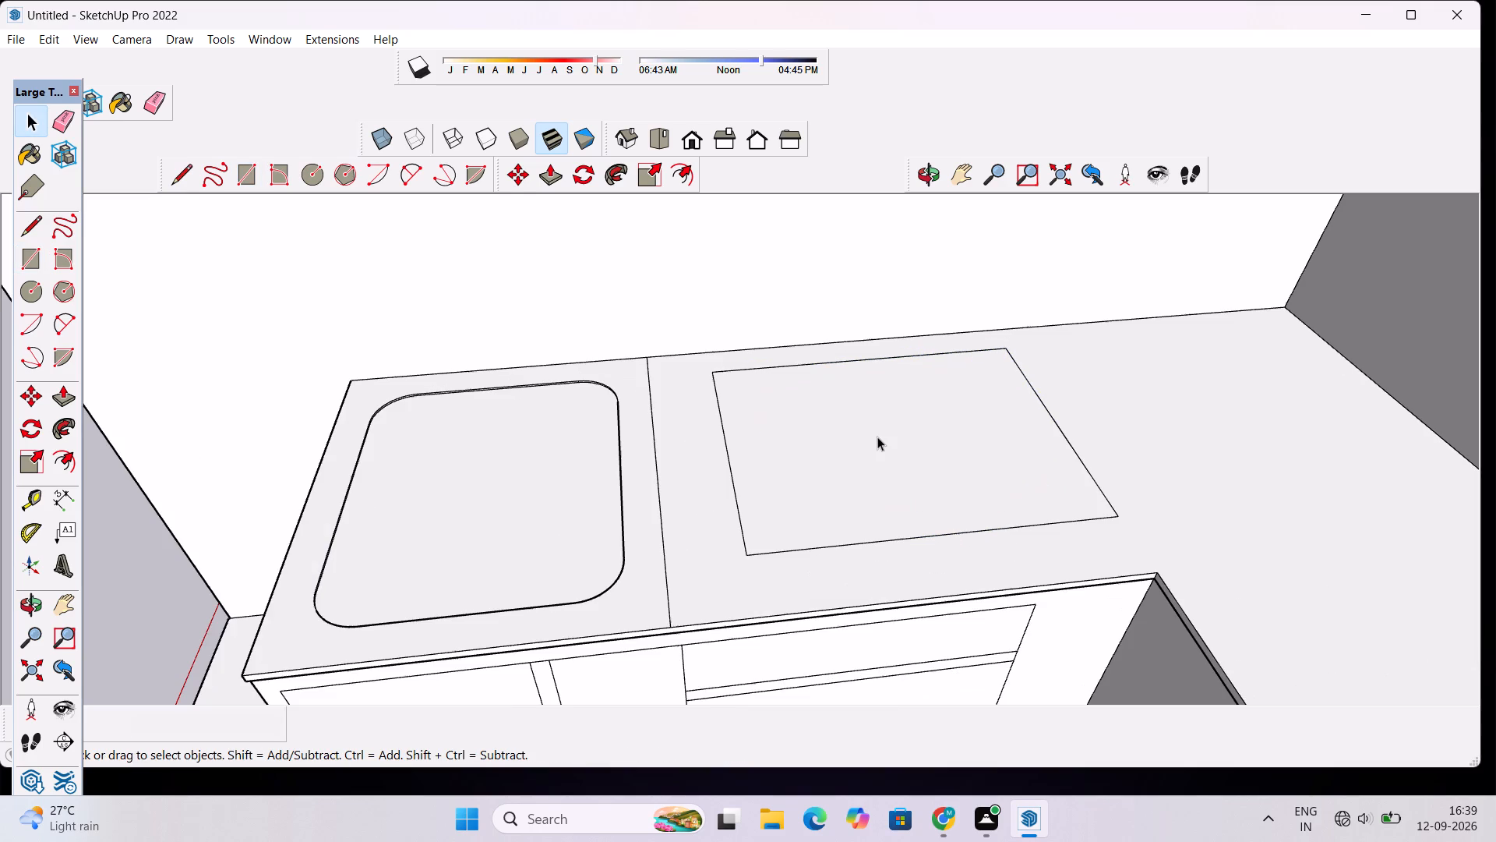
left_click(71, 324)
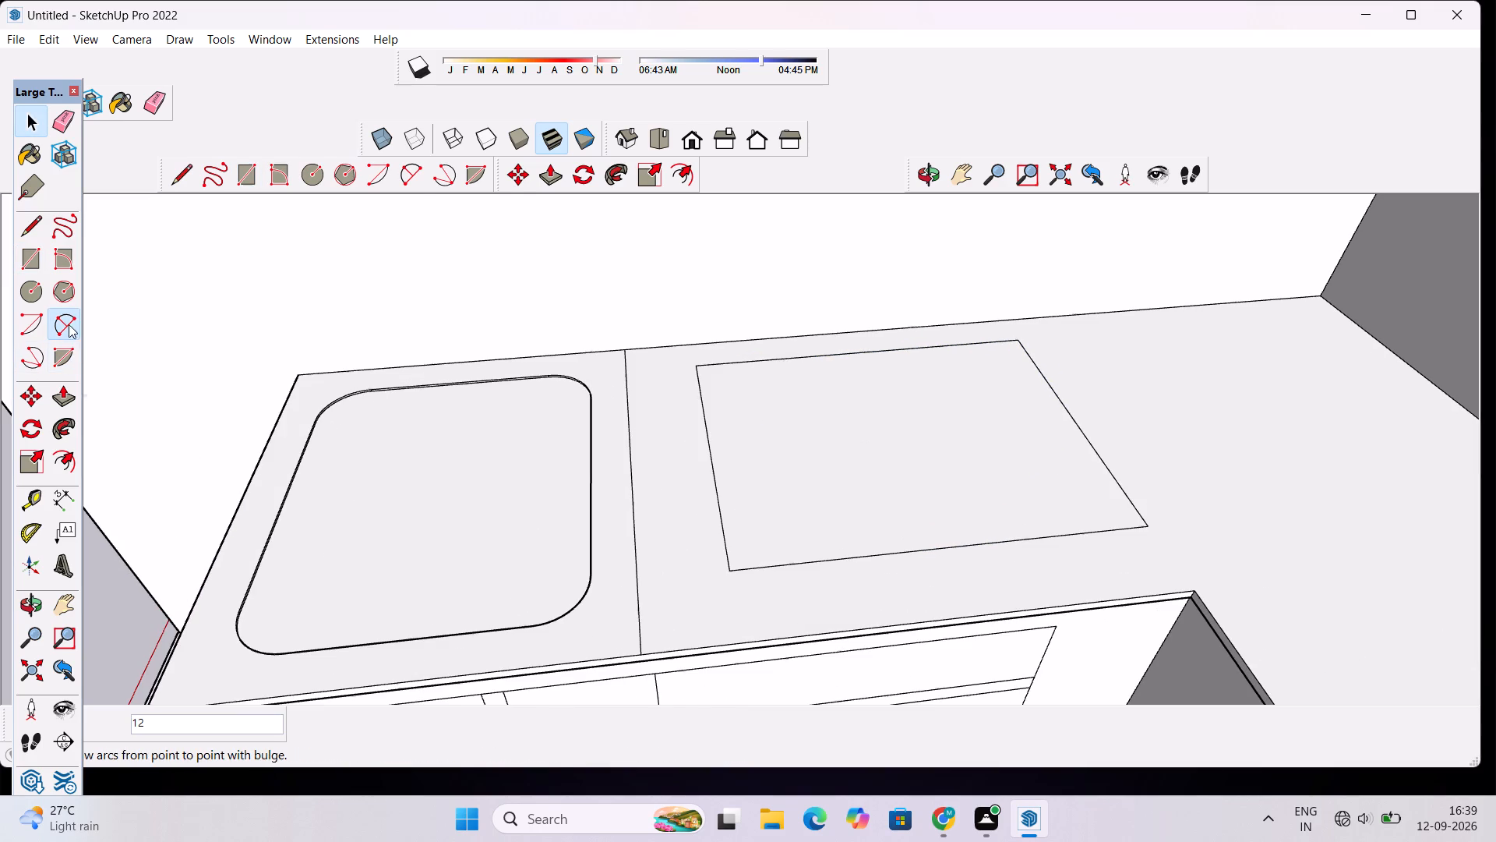
left_click(699, 383)
double_click(722, 365)
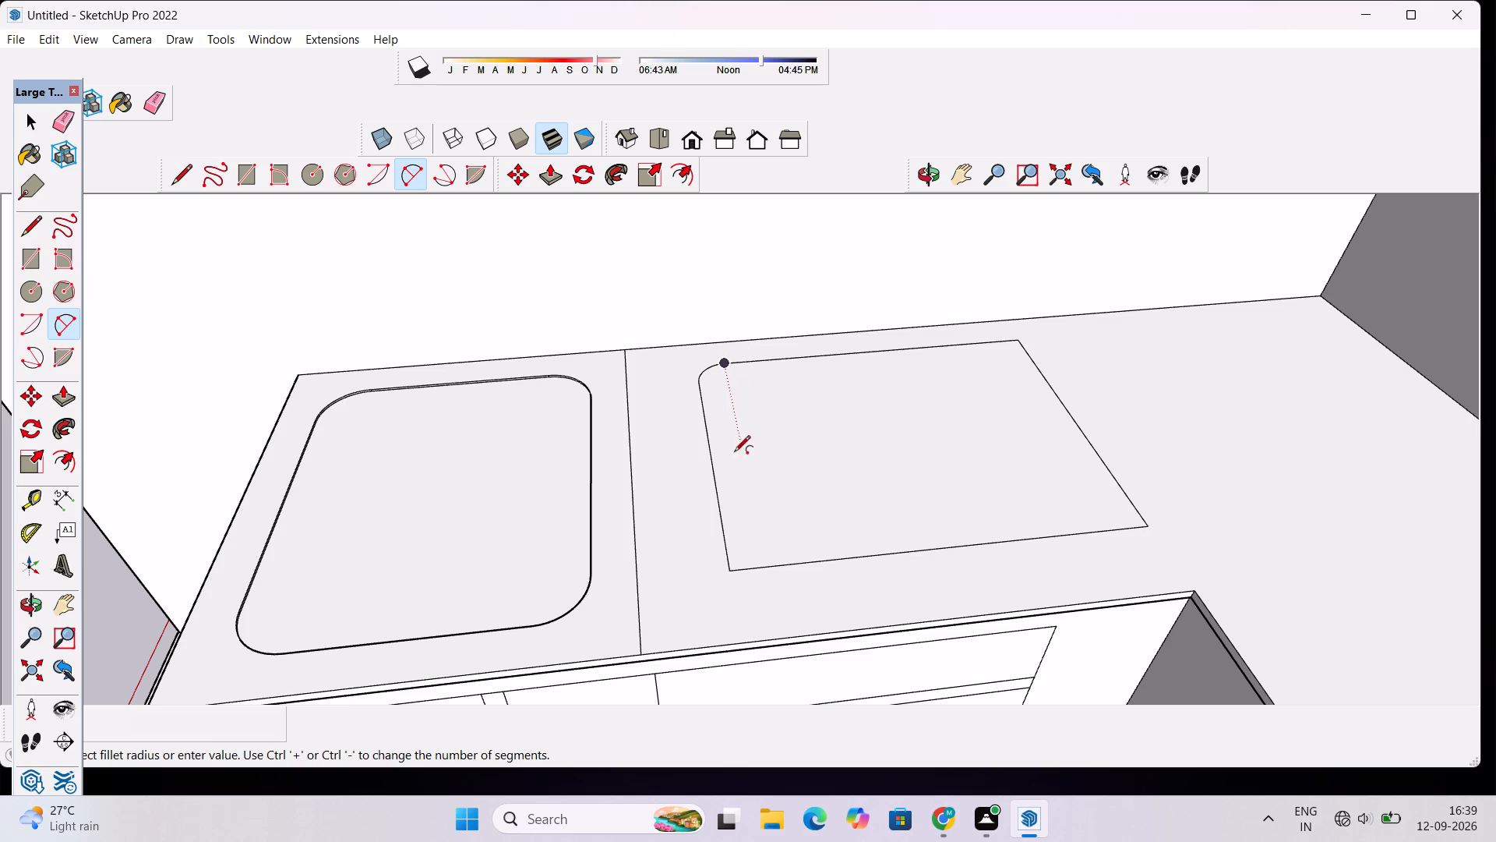
left_click(766, 571)
double_click(728, 543)
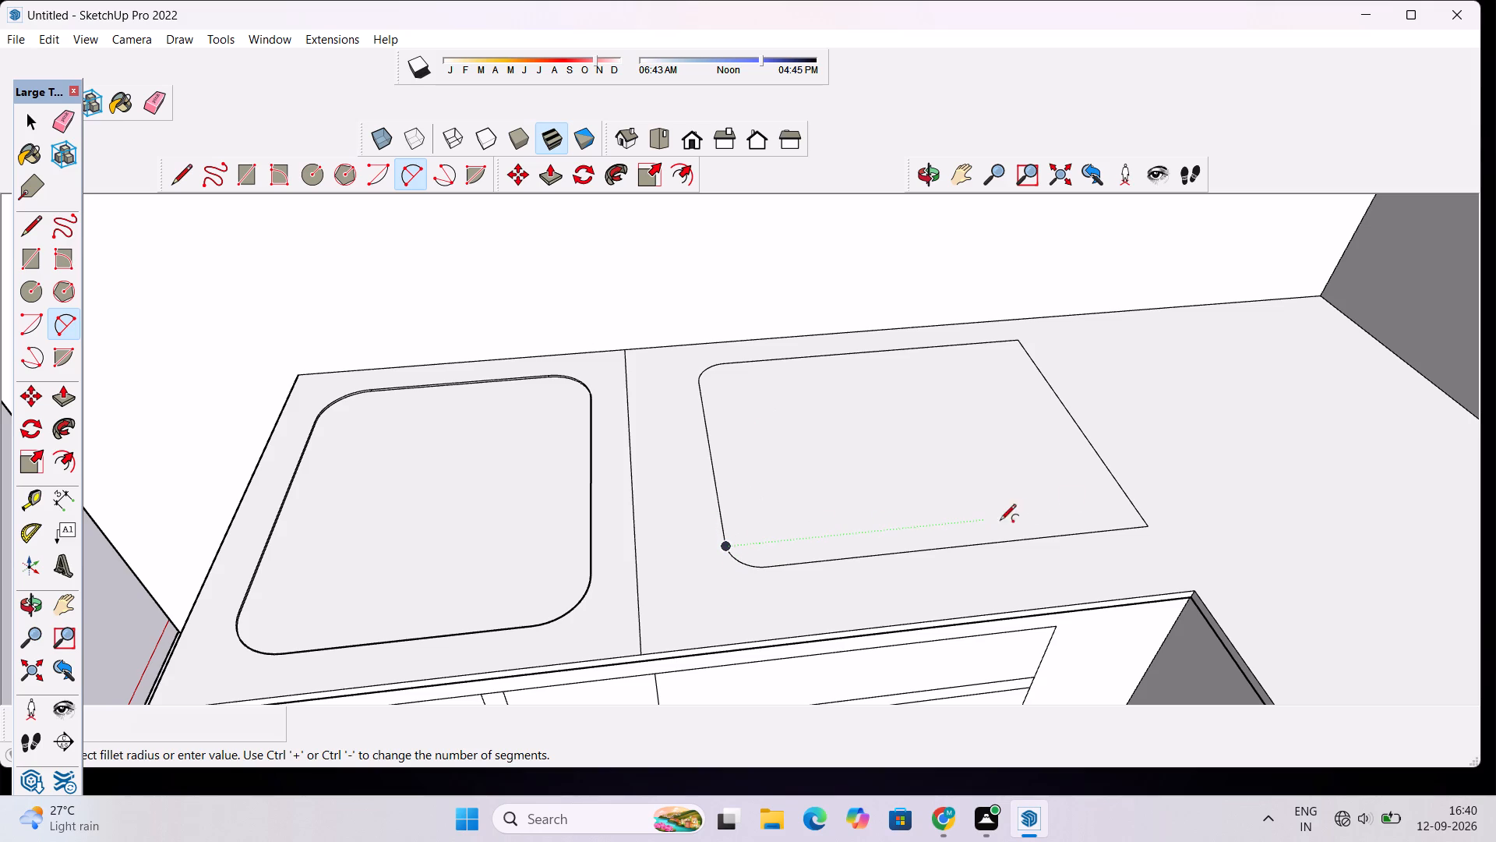
left_click(1131, 506)
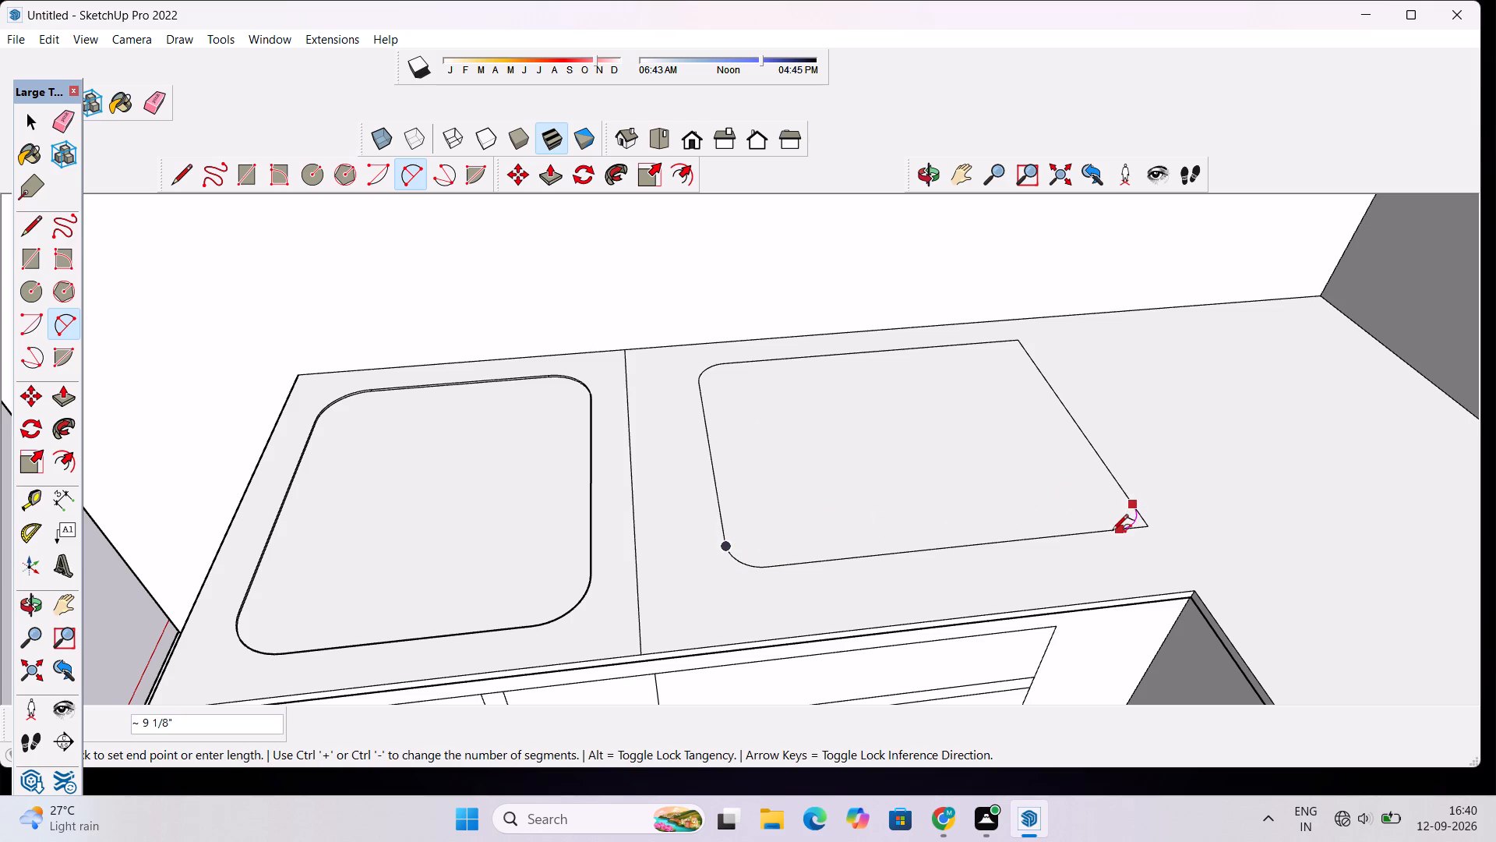
double_click(1112, 532)
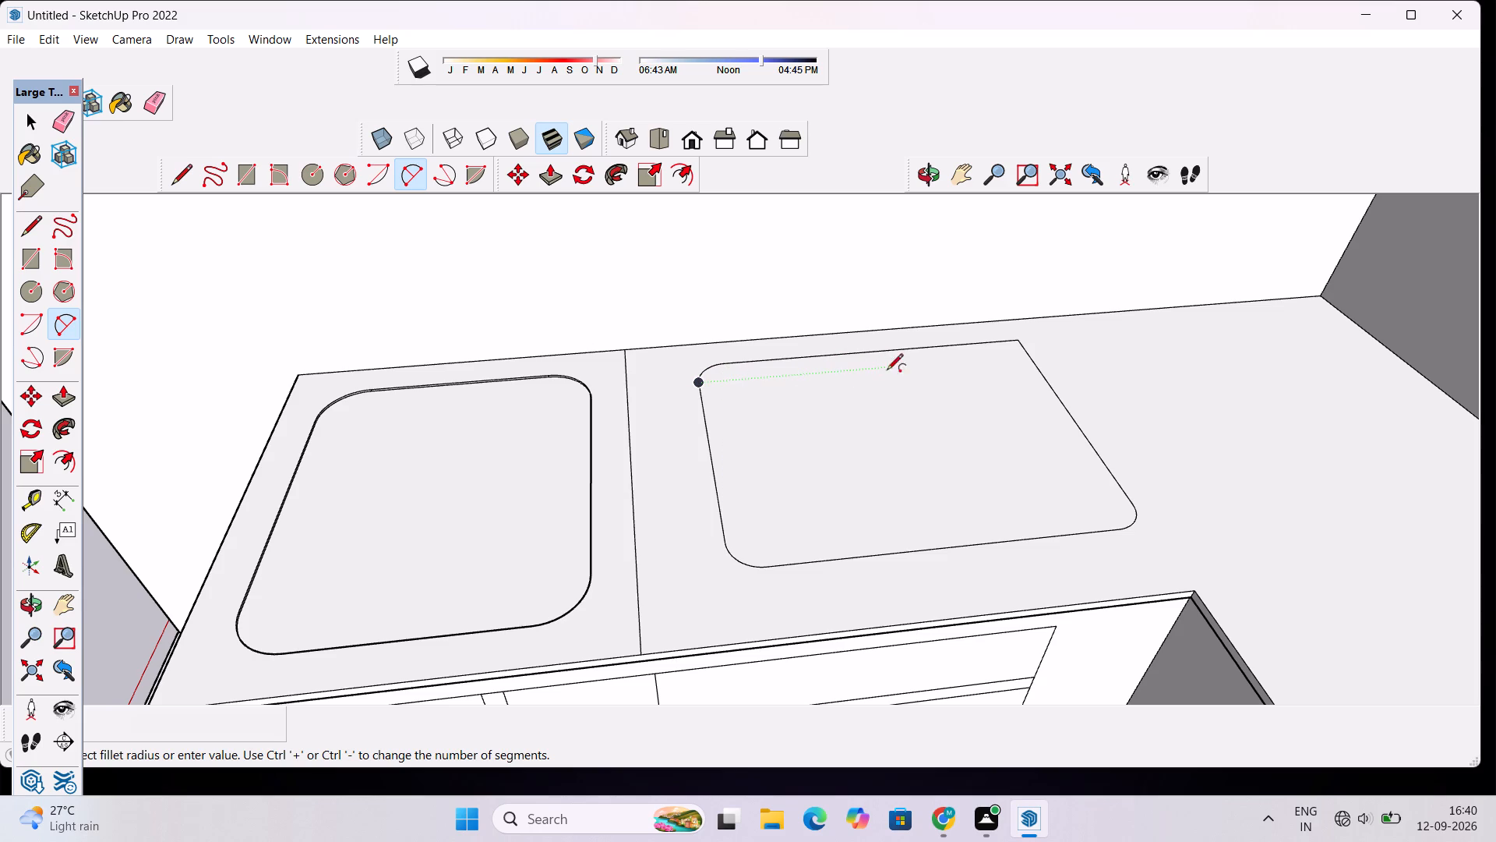
left_click(1029, 358)
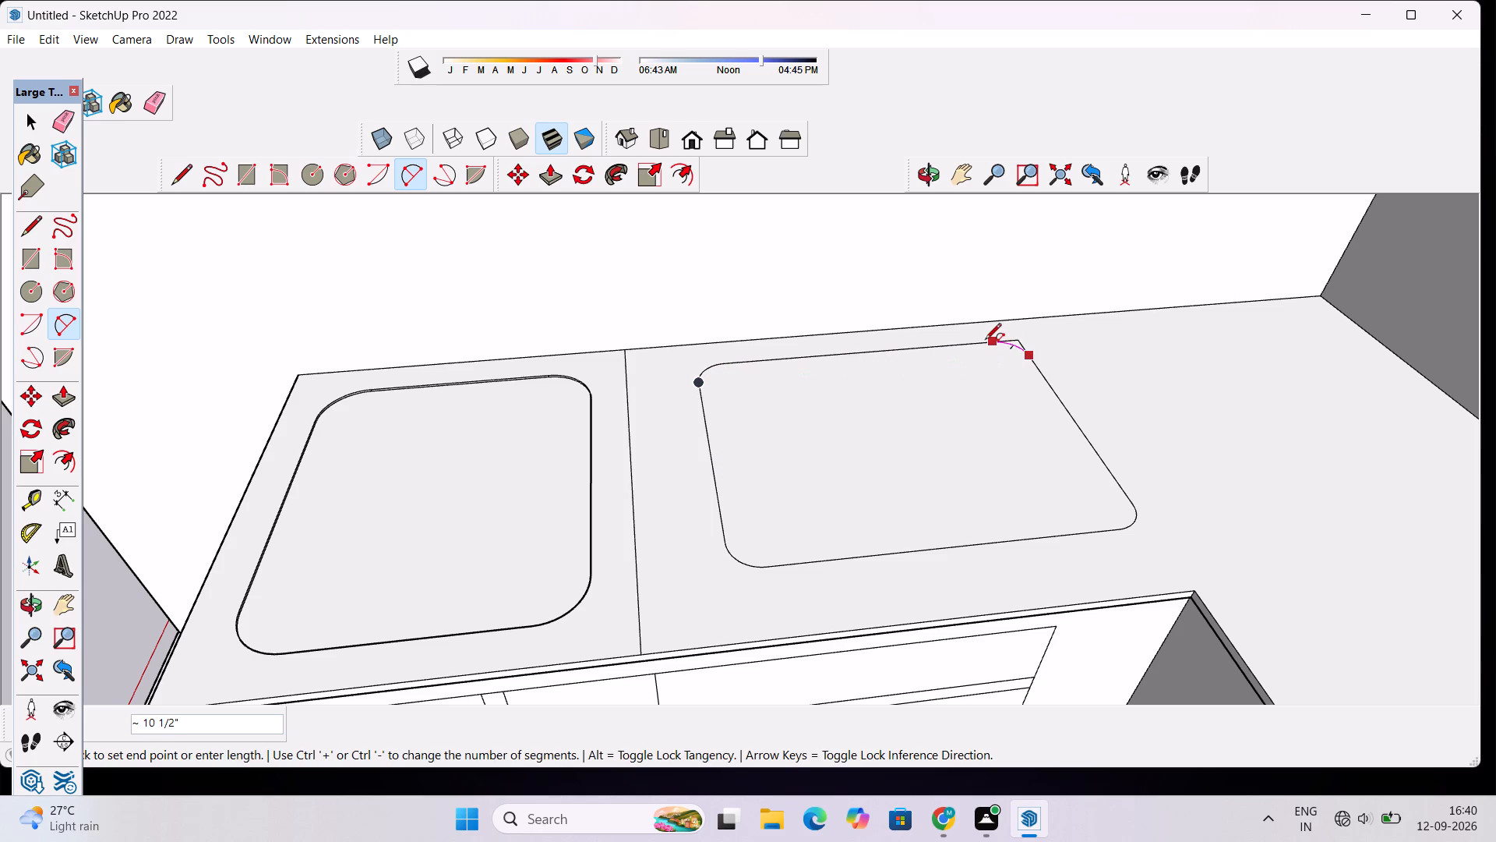
double_click(990, 343)
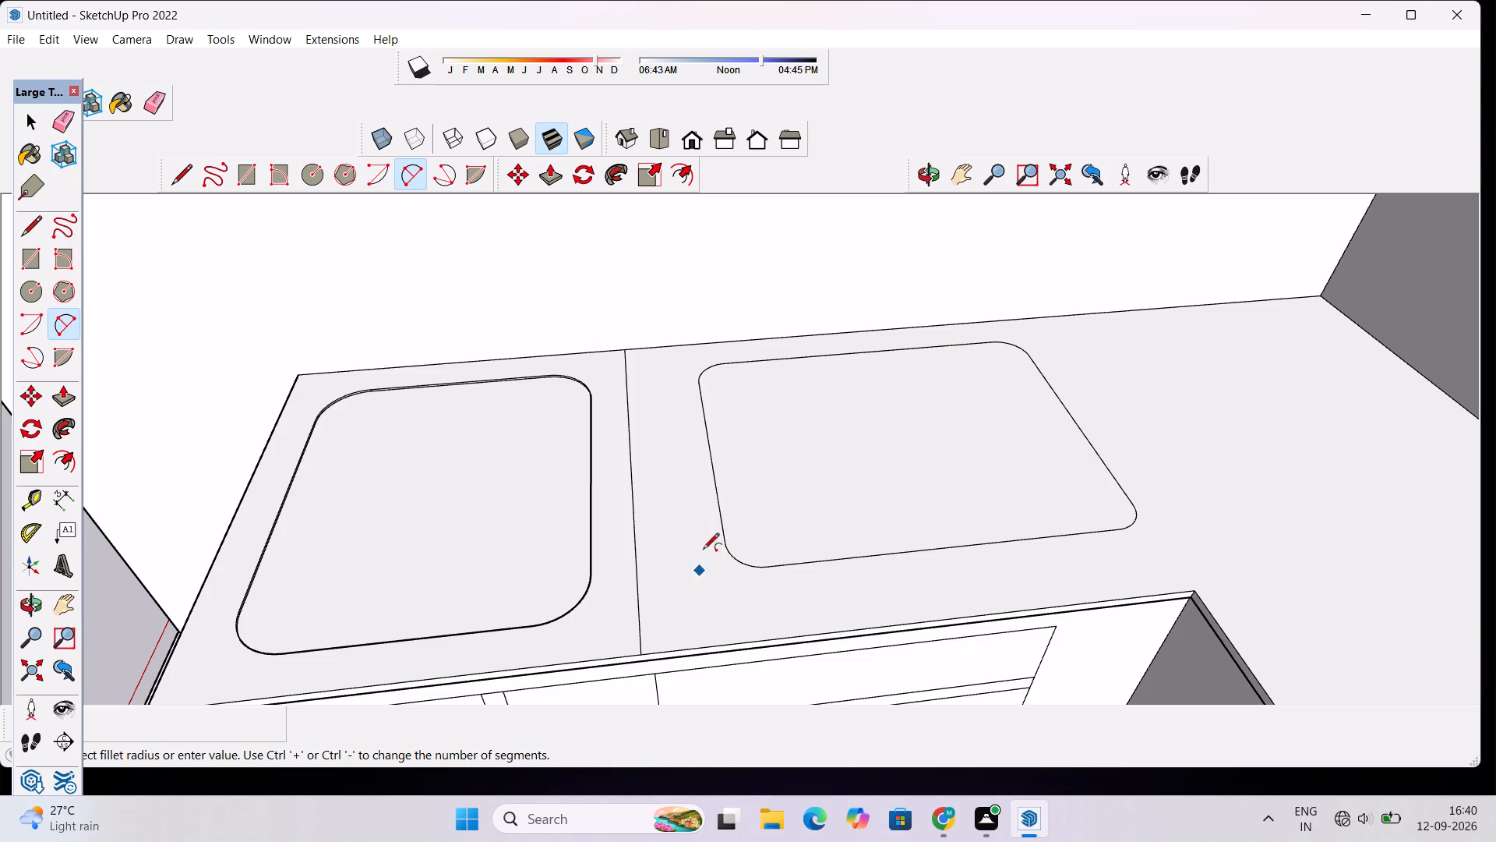
Raise the rounded rectangular face between the dividing line and the inner corner 9" above the countertop with Push/Pull.
scroll(740, 462, "down", 3)
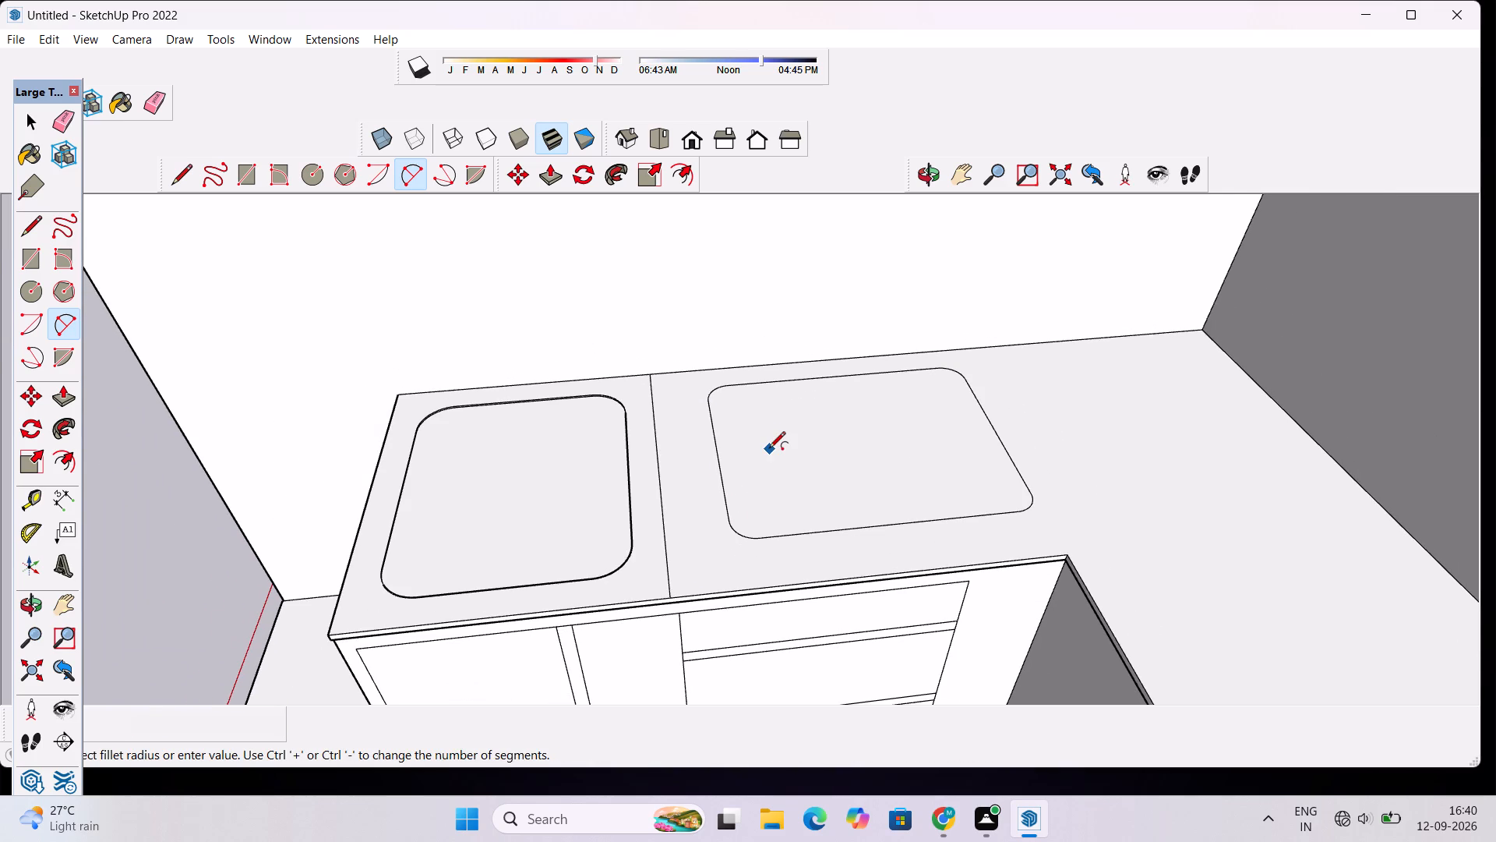
scroll(769, 449, "up", 2)
key("space")
left_click(769, 474)
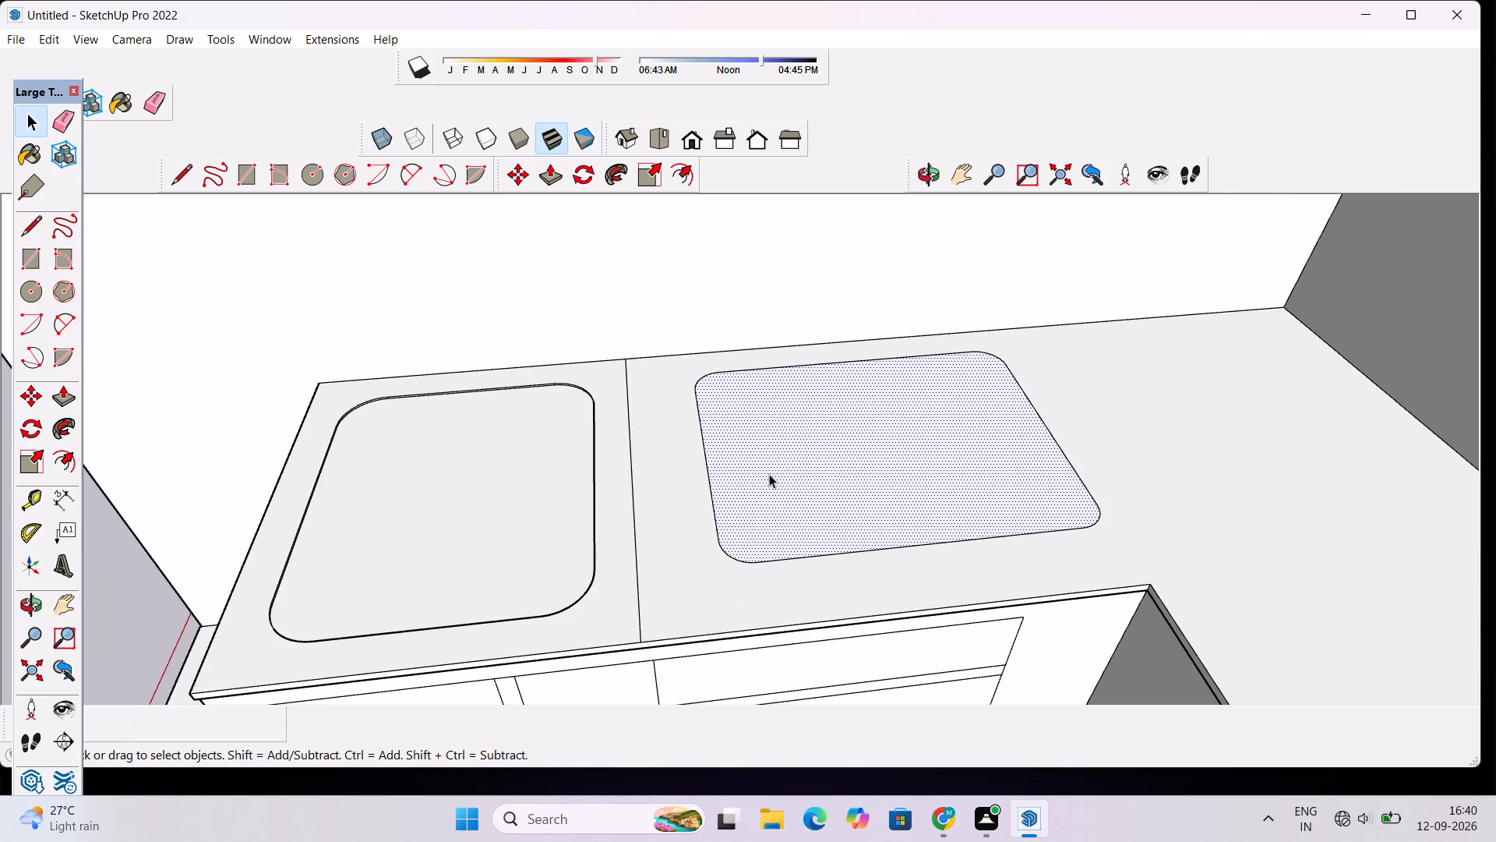
key("p")
left_click(769, 474)
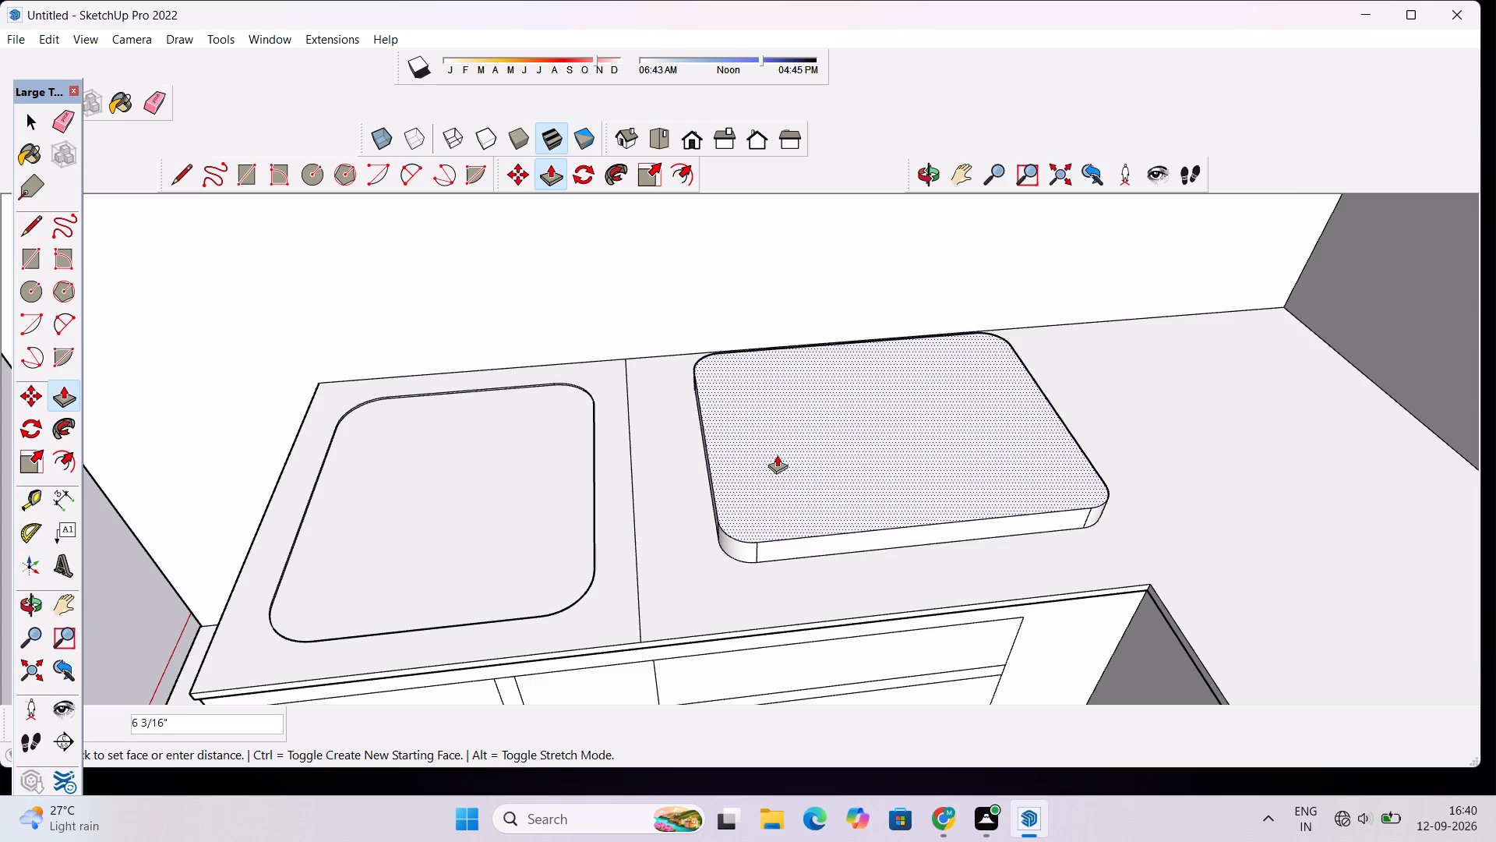
type("9\"")
key("Return")
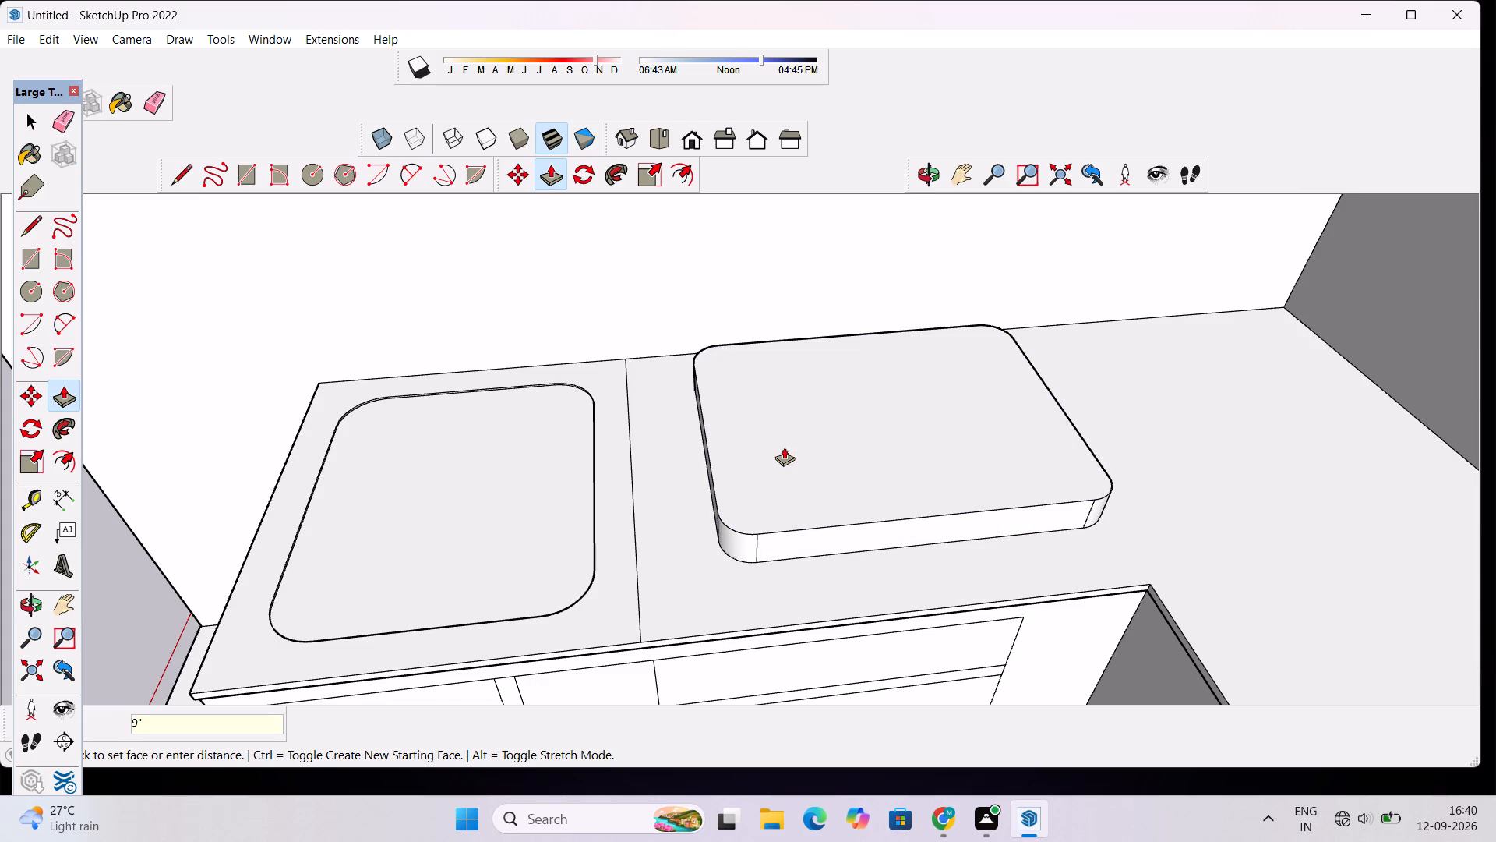
Examine the raised rounded block and the countertop around it from several angles, including from above.
scroll(784, 447, "down", 1)
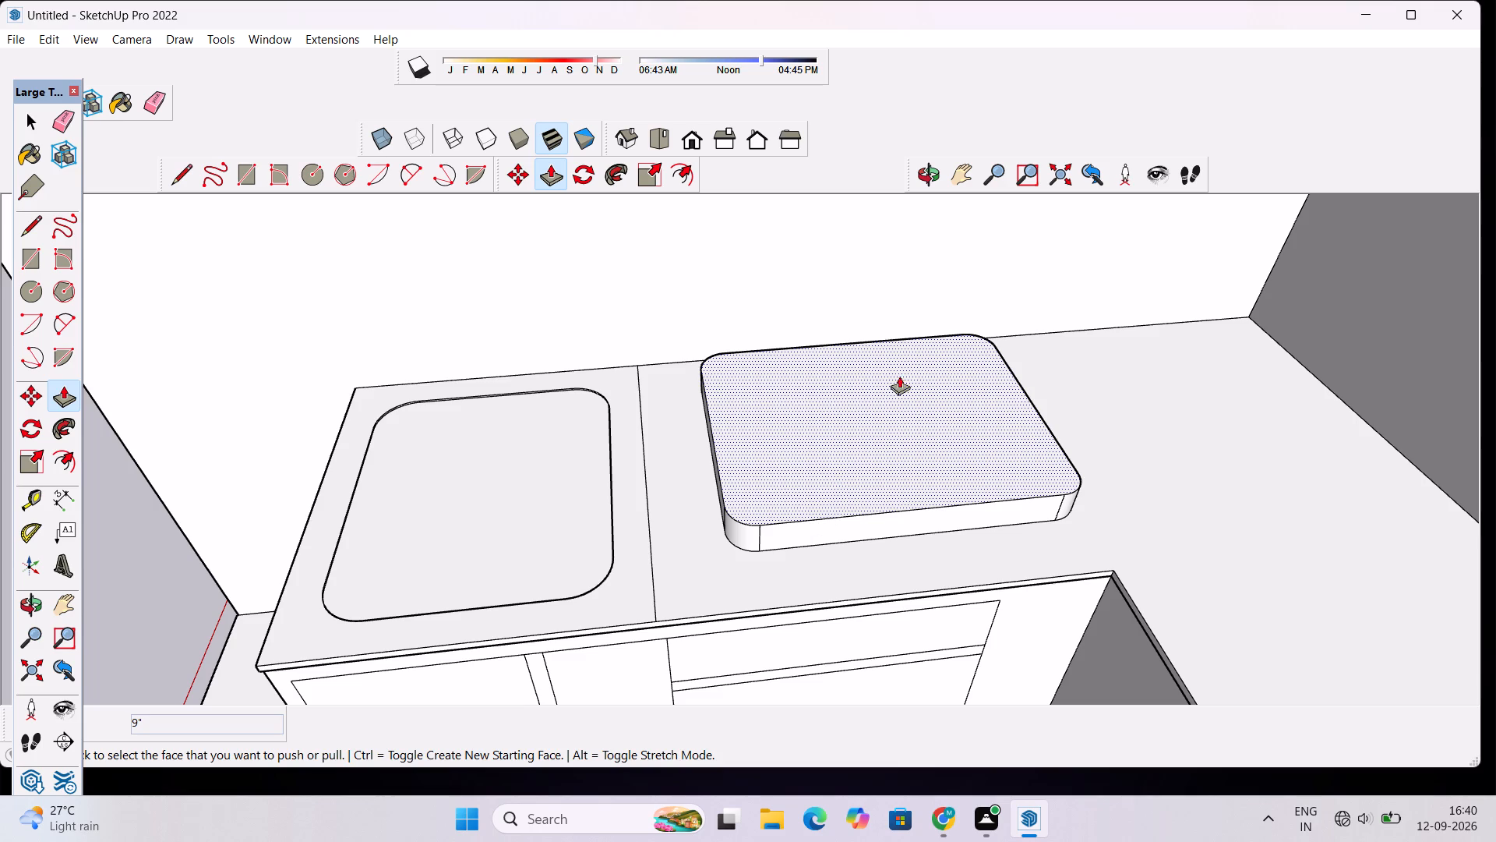
left_click(935, 177)
left_click_drag(1058, 495, 976, 437)
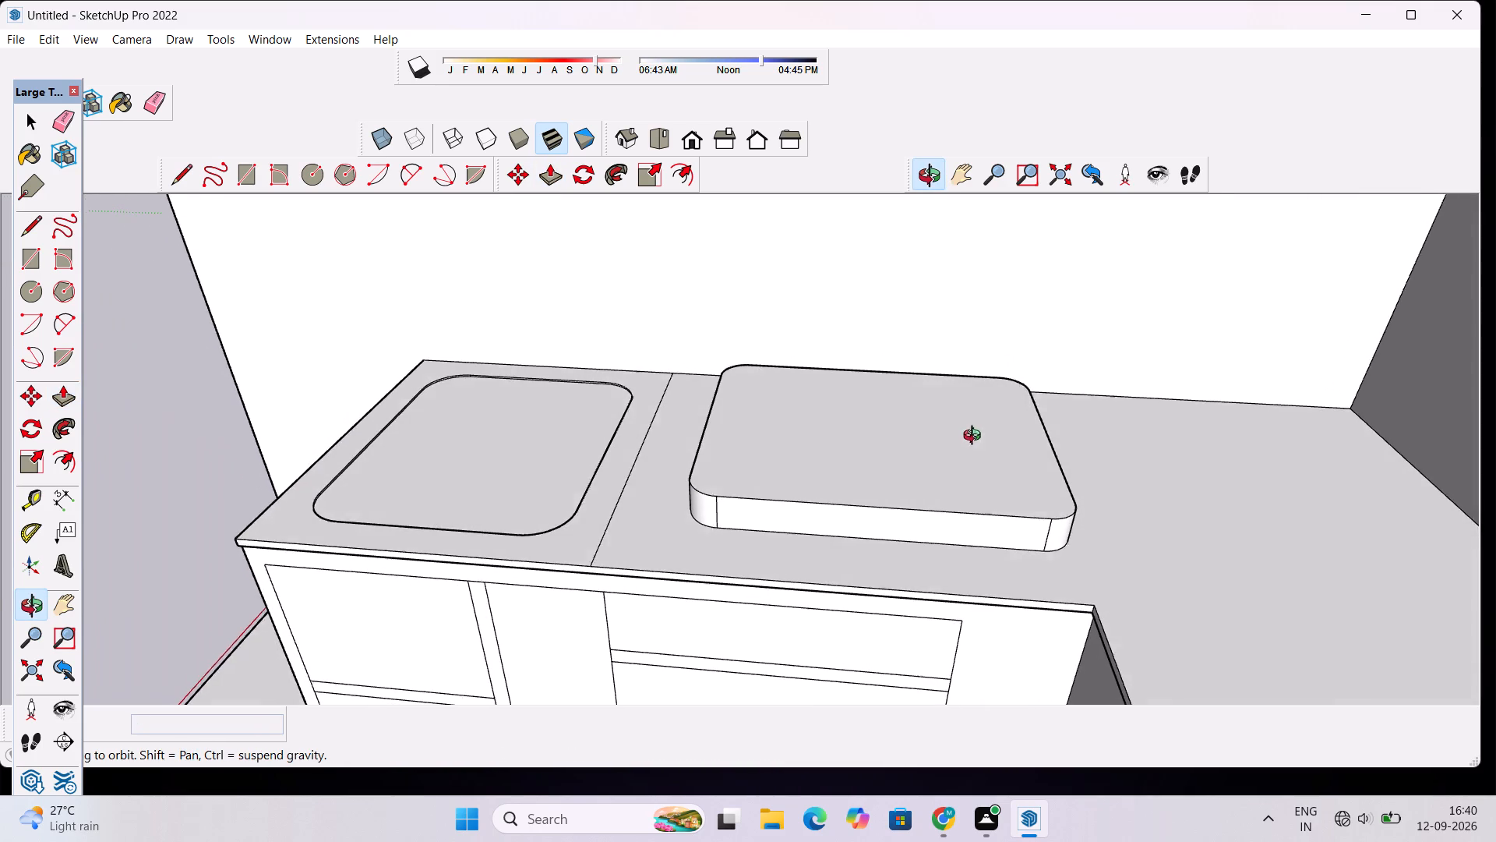
left_click_drag(976, 437, 975, 431)
scroll(783, 486, "up", 4)
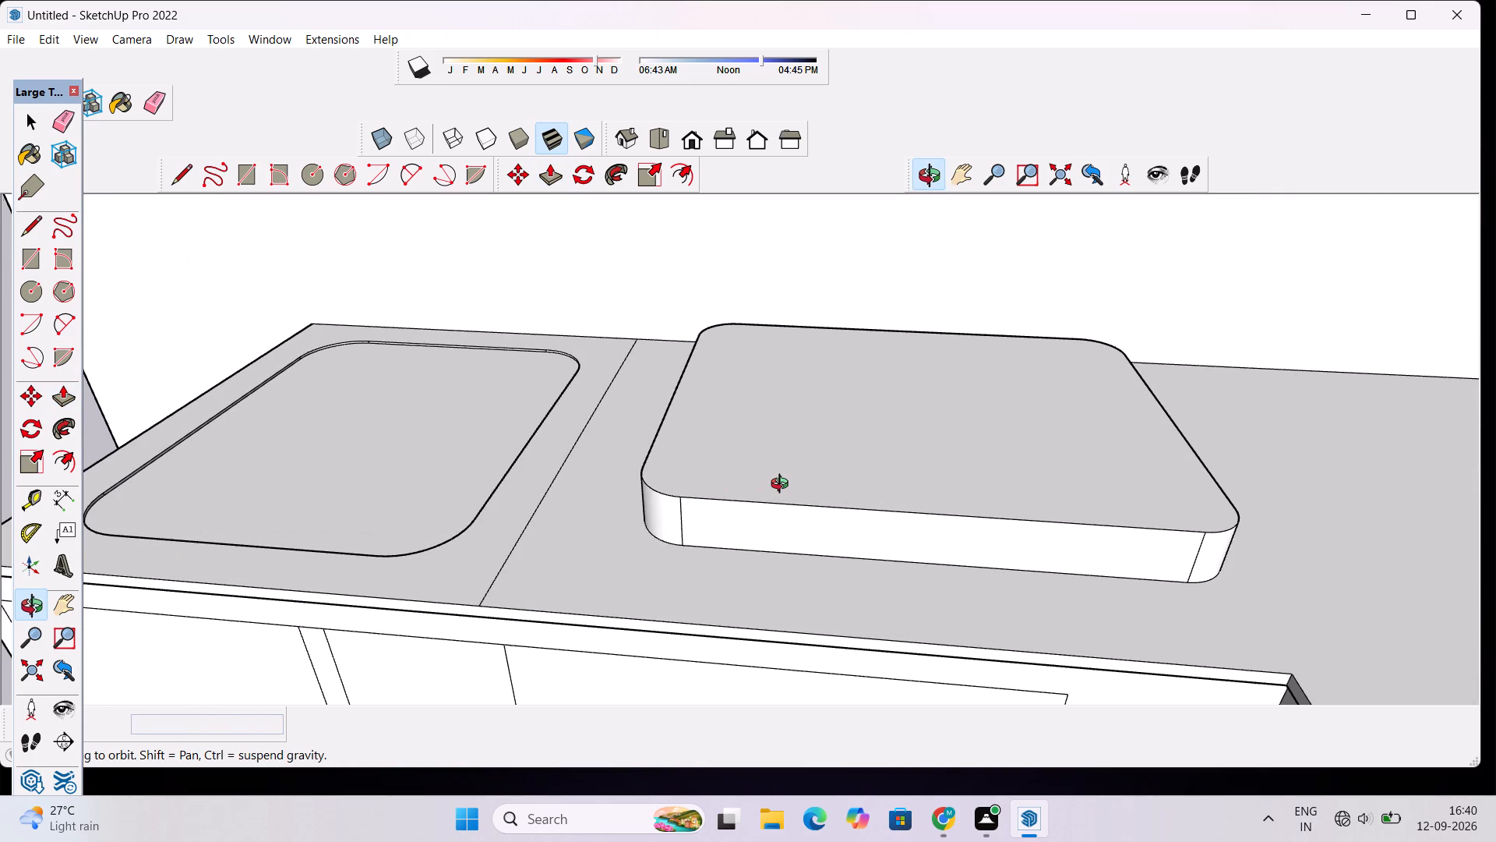
scroll(783, 486, "down", 7)
left_click_drag(783, 486, 807, 557)
scroll(799, 430, "up", 3)
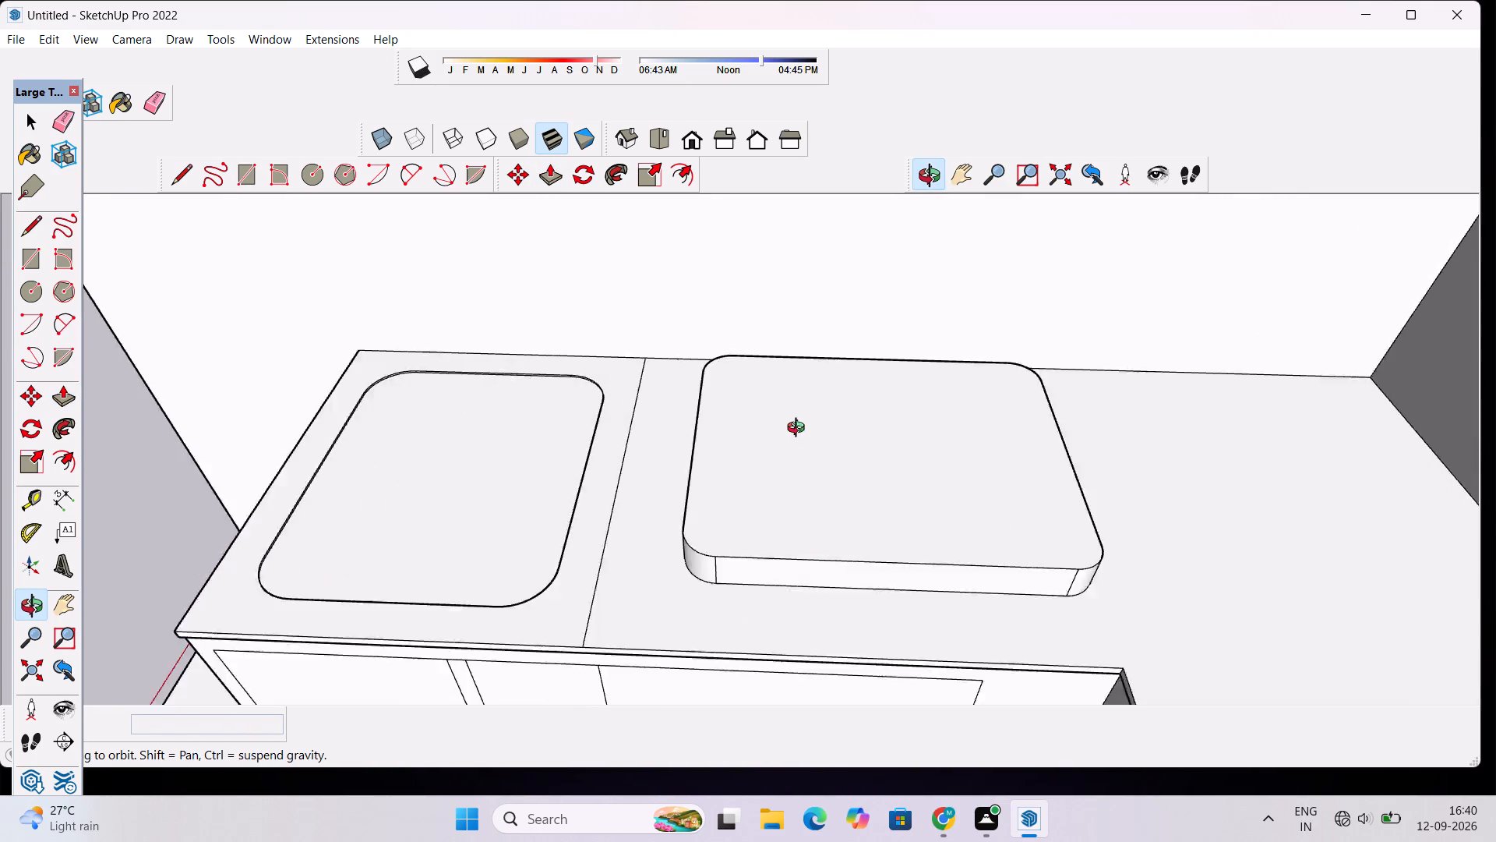
scroll(799, 430, "up", 5)
scroll(799, 434, "down", 4)
left_click_drag(795, 406, 792, 447)
scroll(781, 432, "down", 7)
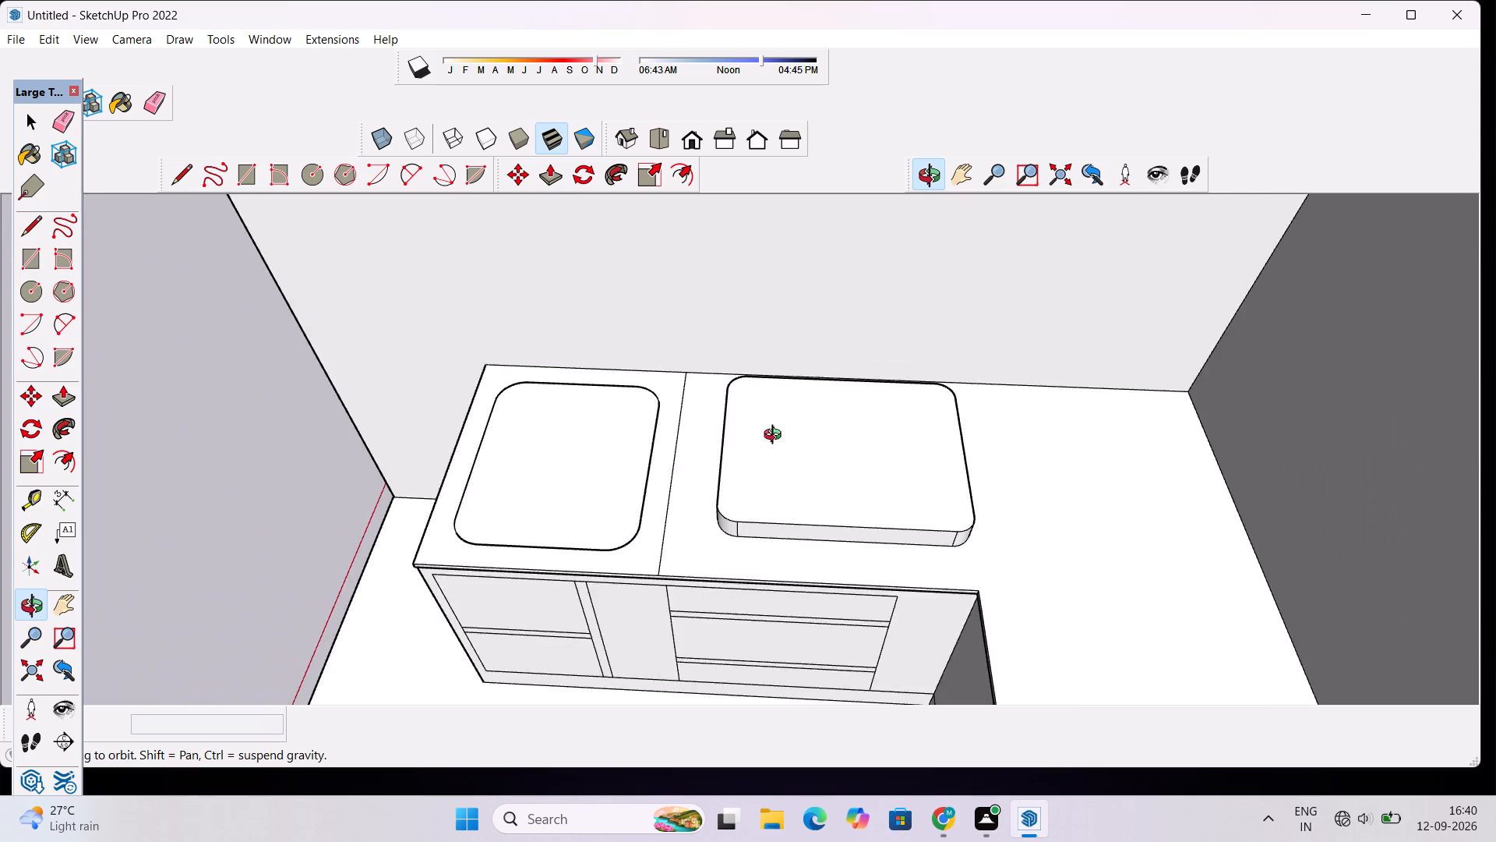
left_click_drag(776, 437, 799, 504)
scroll(796, 414, "up", 5)
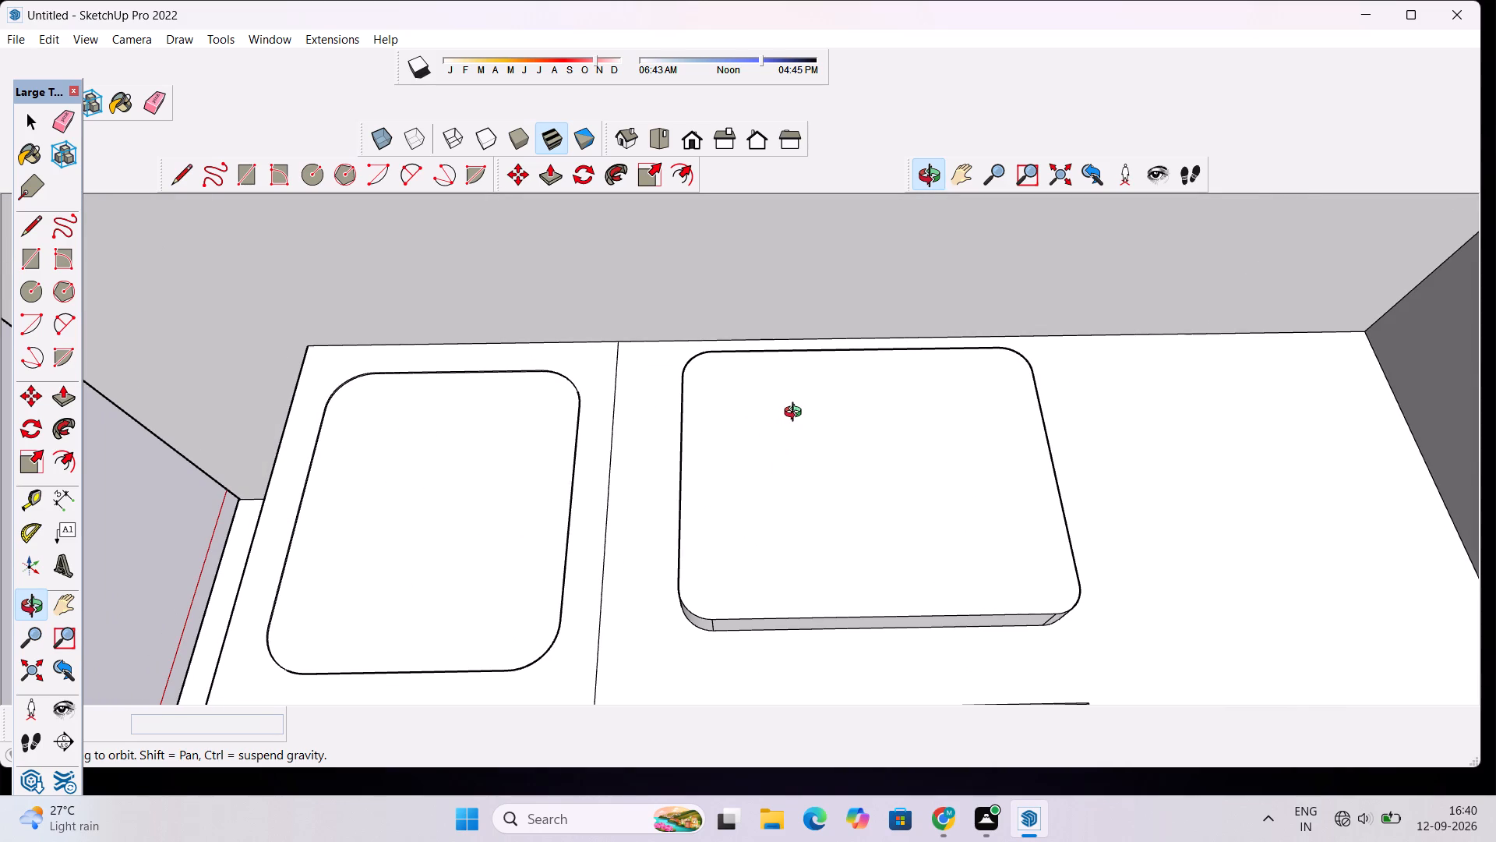
Draw a circle of about 11 1/4" radius on the raised block's top, near its back corner beside the dividing line.
key("c")
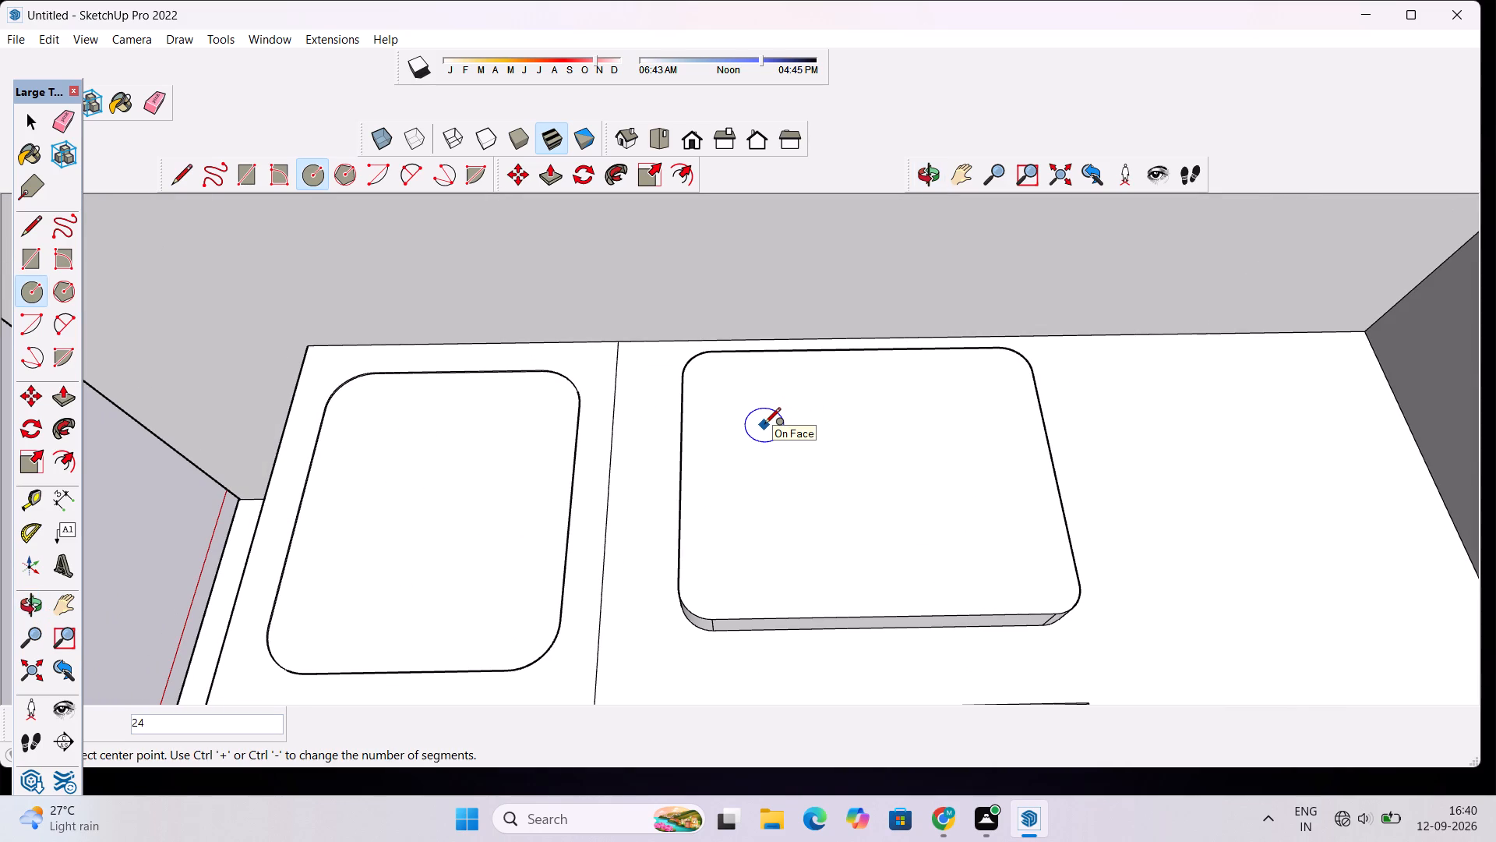
left_click(764, 425)
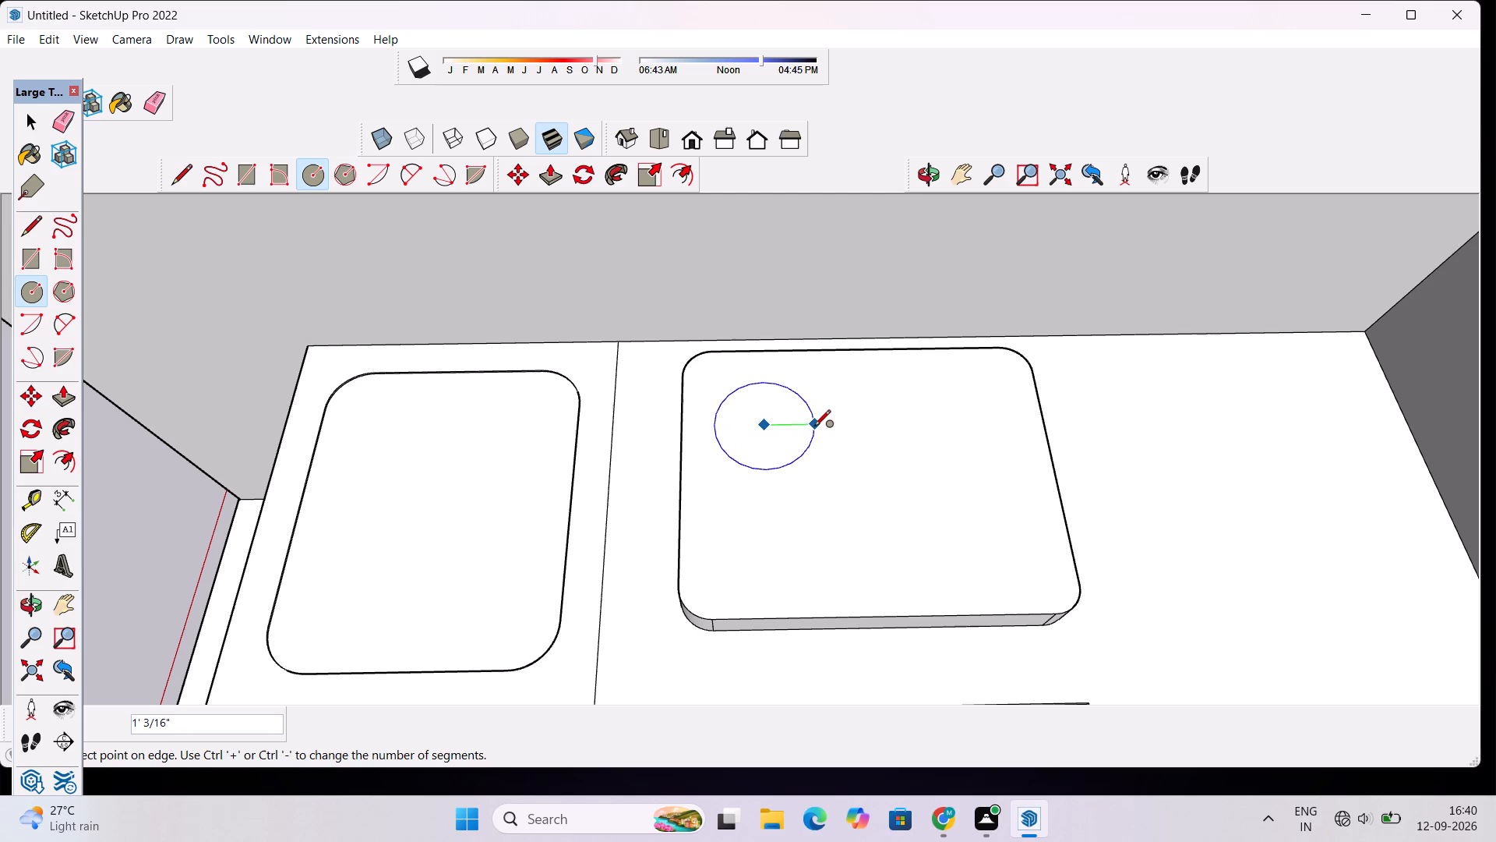
left_click(810, 422)
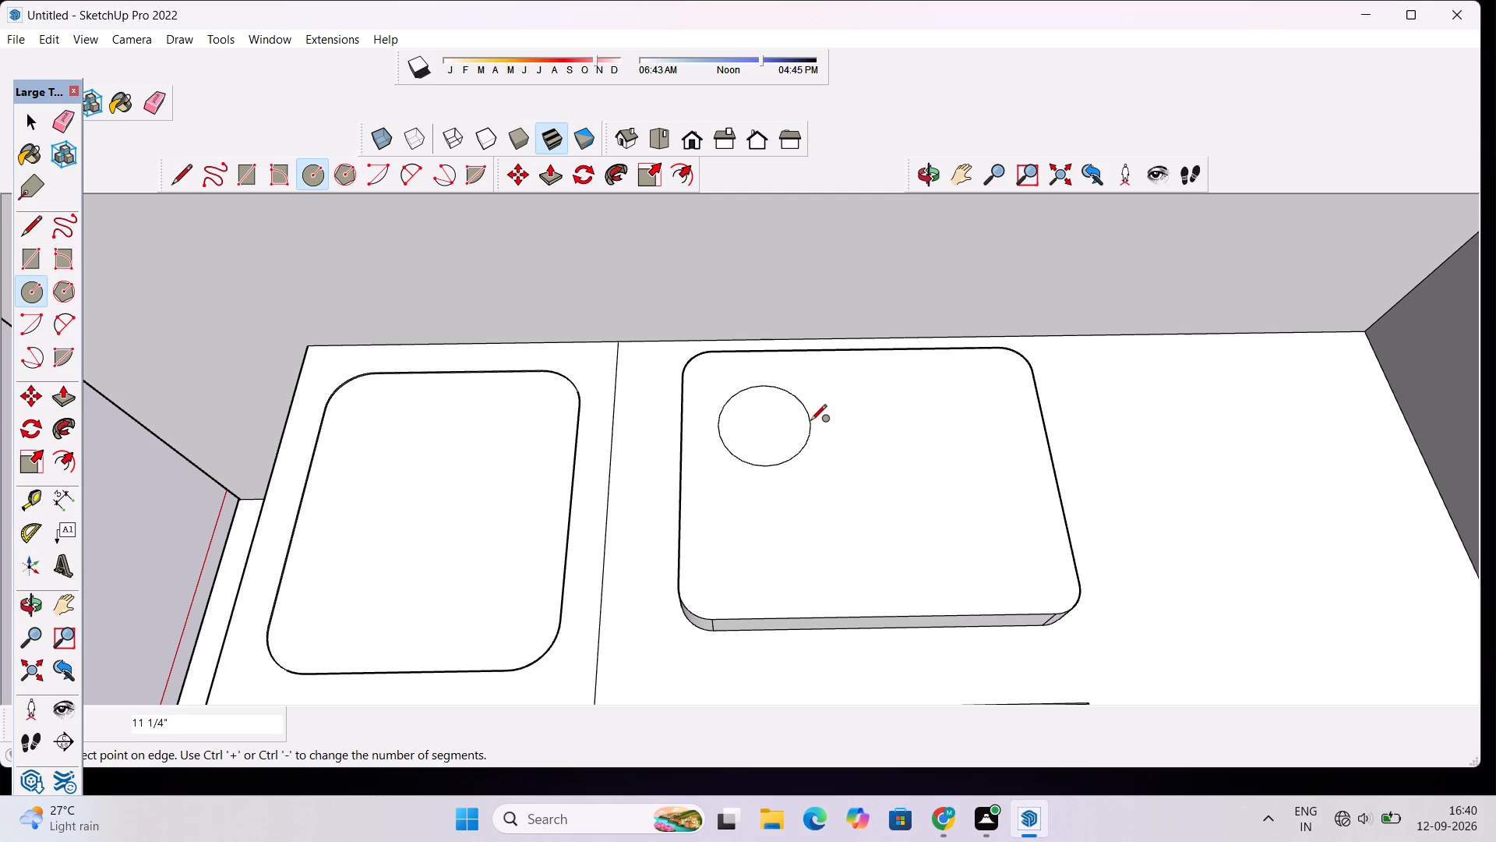
key("space")
Set the circle's segment count to 60 in its entity properties, showing Tray 1 for the edit and closing it again.
scroll(802, 407, "up", 4)
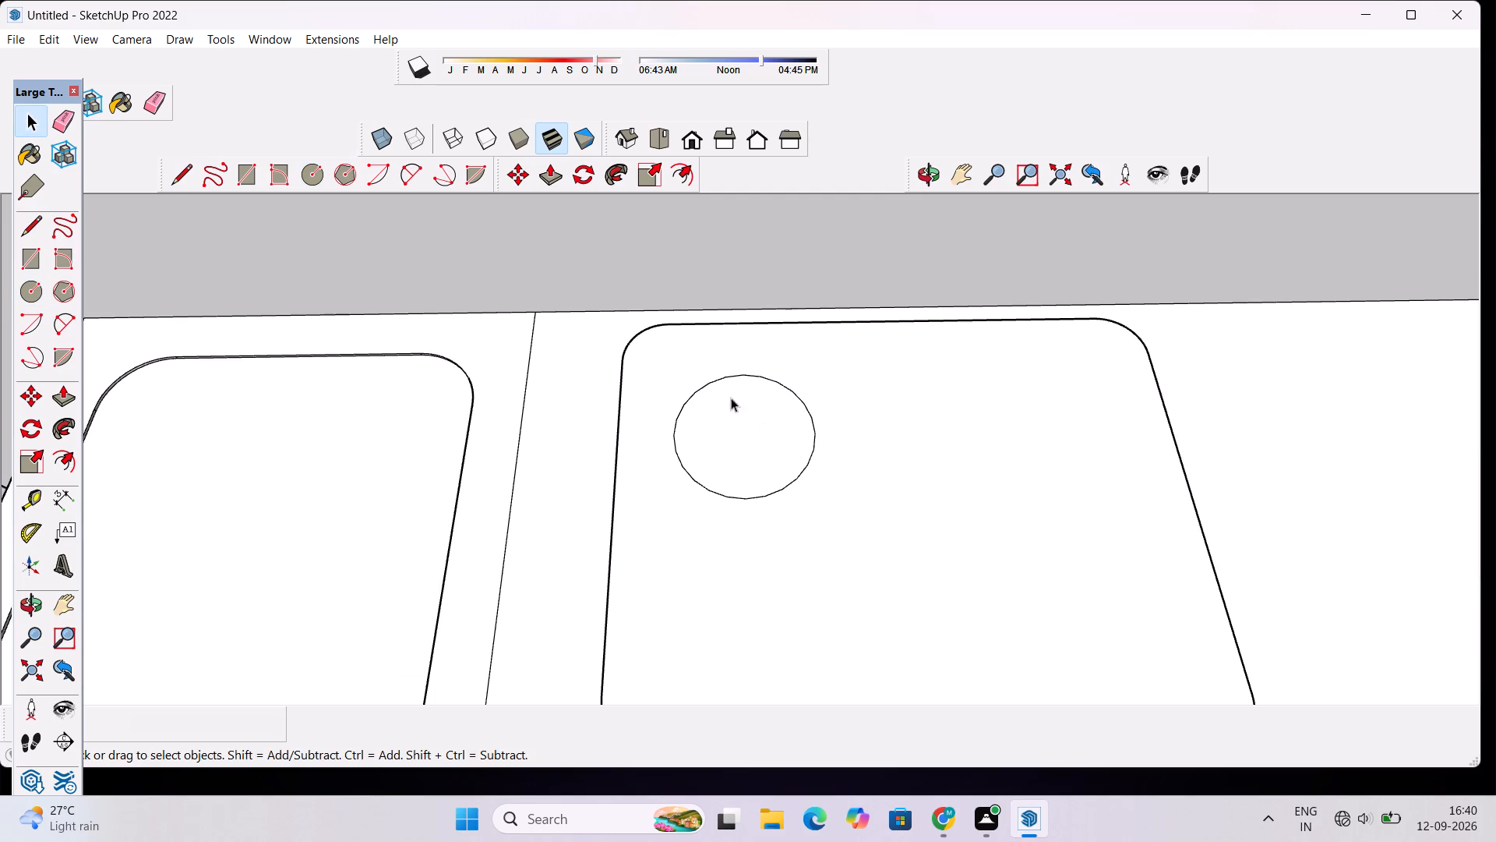
left_click(275, 43)
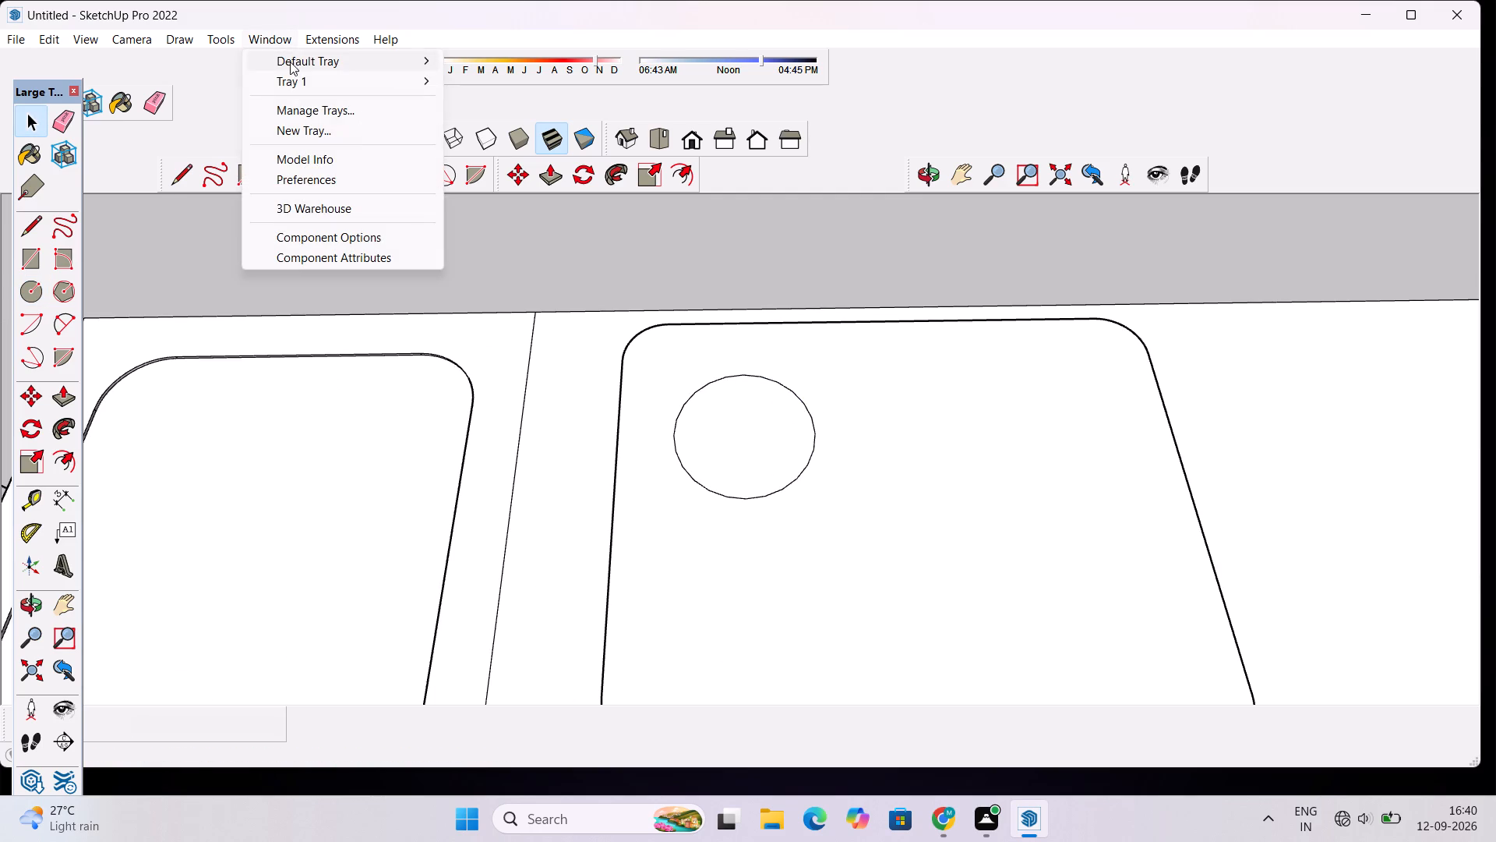
left_click(294, 74)
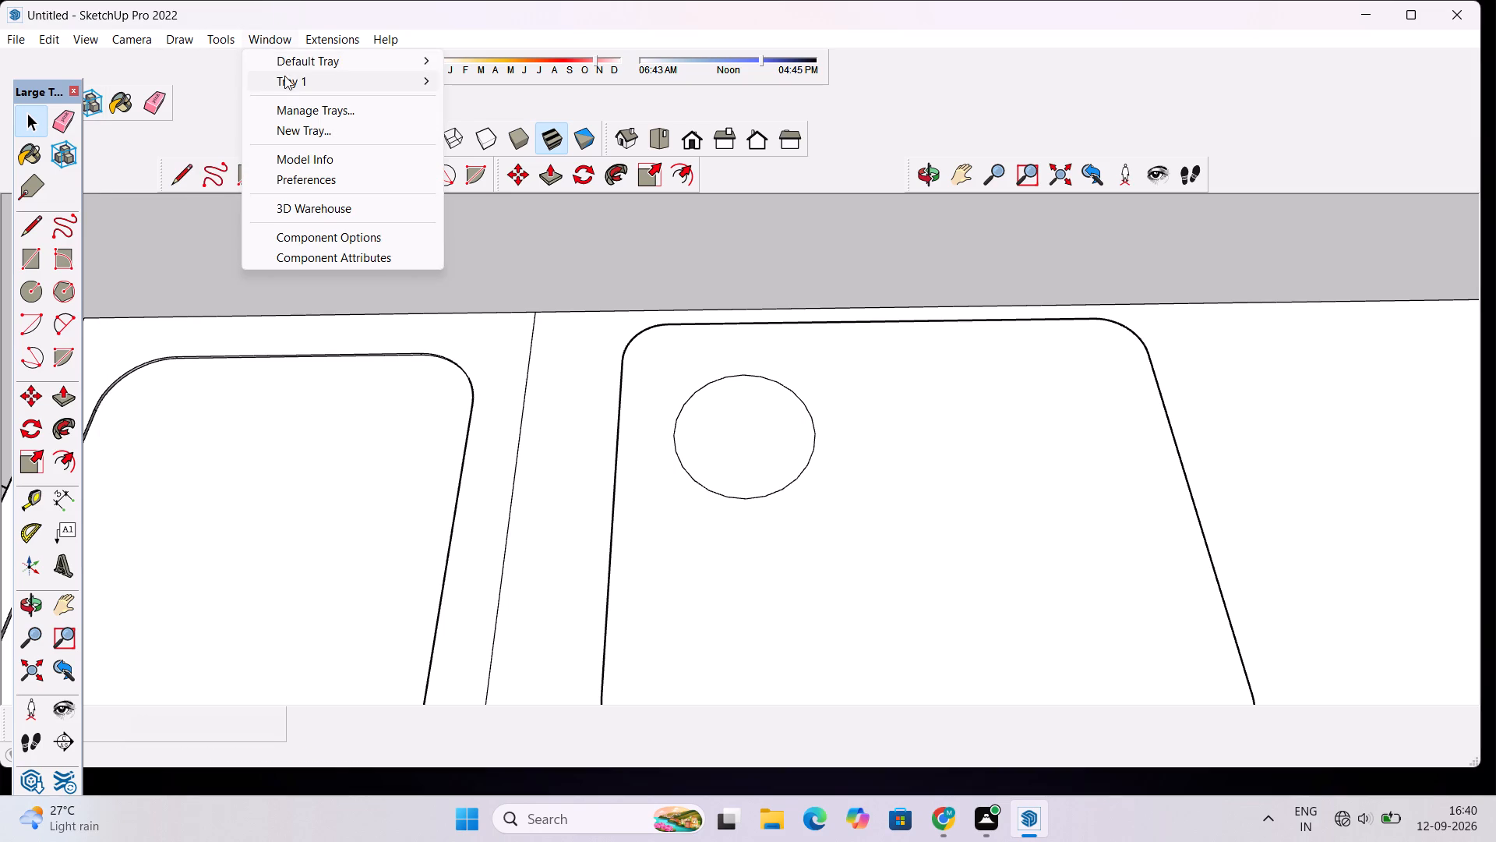
left_click(286, 79)
left_click(522, 83)
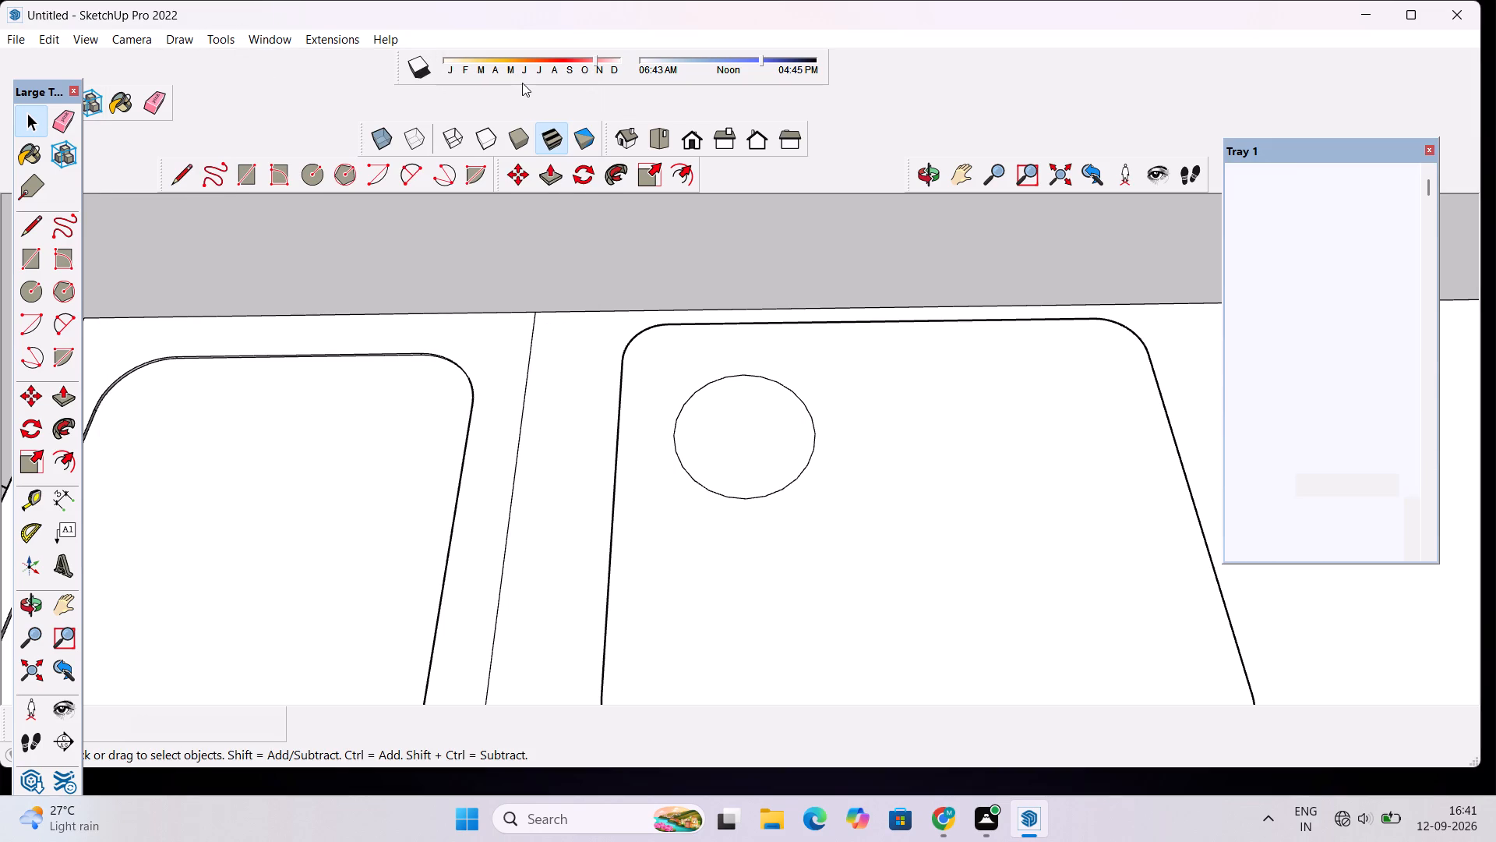
left_click(763, 376)
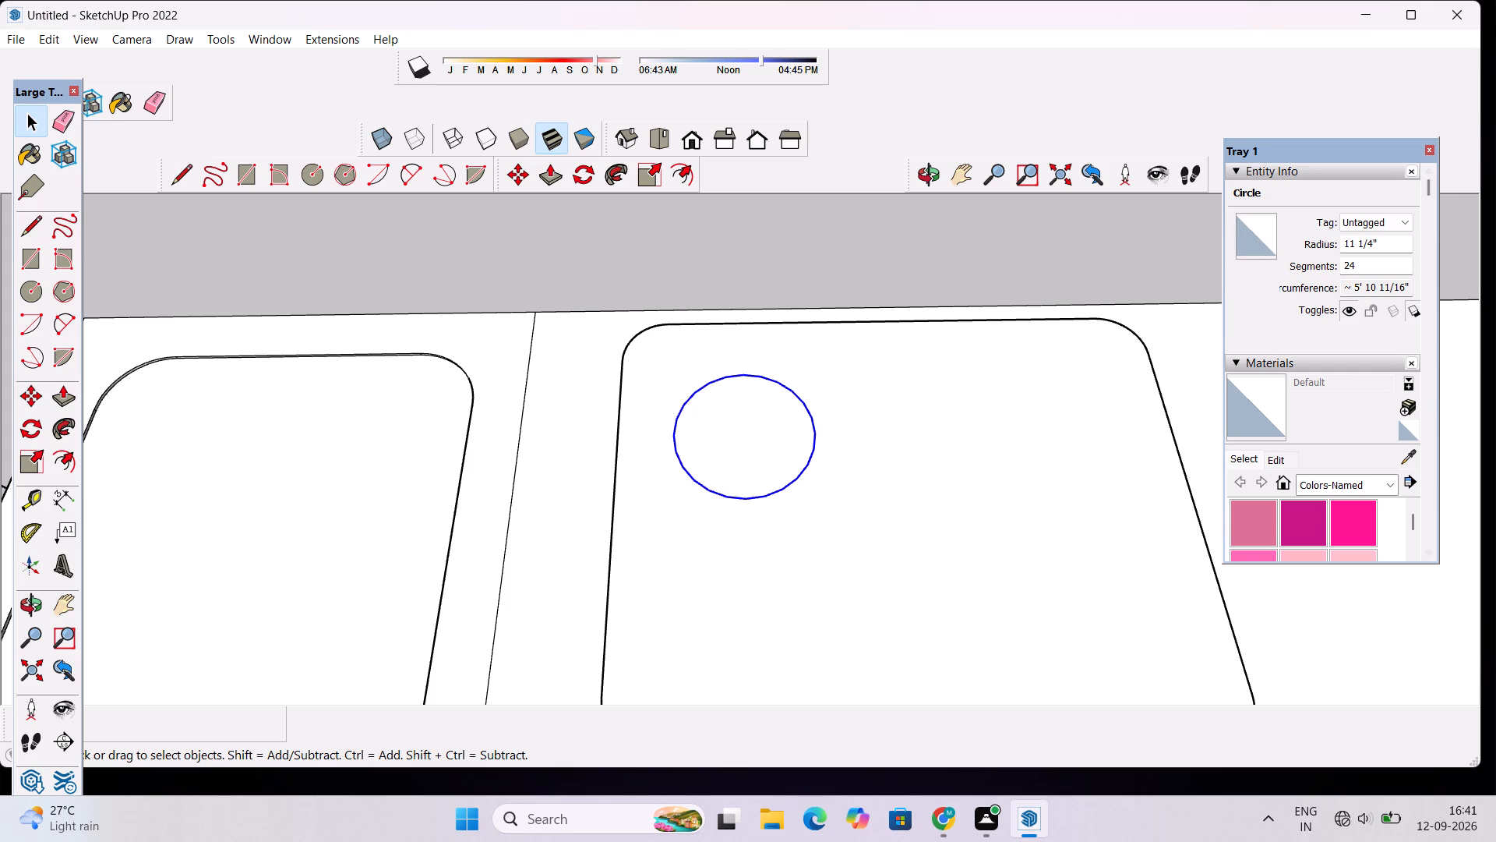
left_click(1367, 267)
key("BackSpace")
key("BackSpace")
key("BackSpace")
key("BackSpace")
key("BackSpace")
key("BackSpace")
key("BackSpace")
key("BackSpace")
key("BackSpace")
key("BackSpace")
type("60")
key("Return")
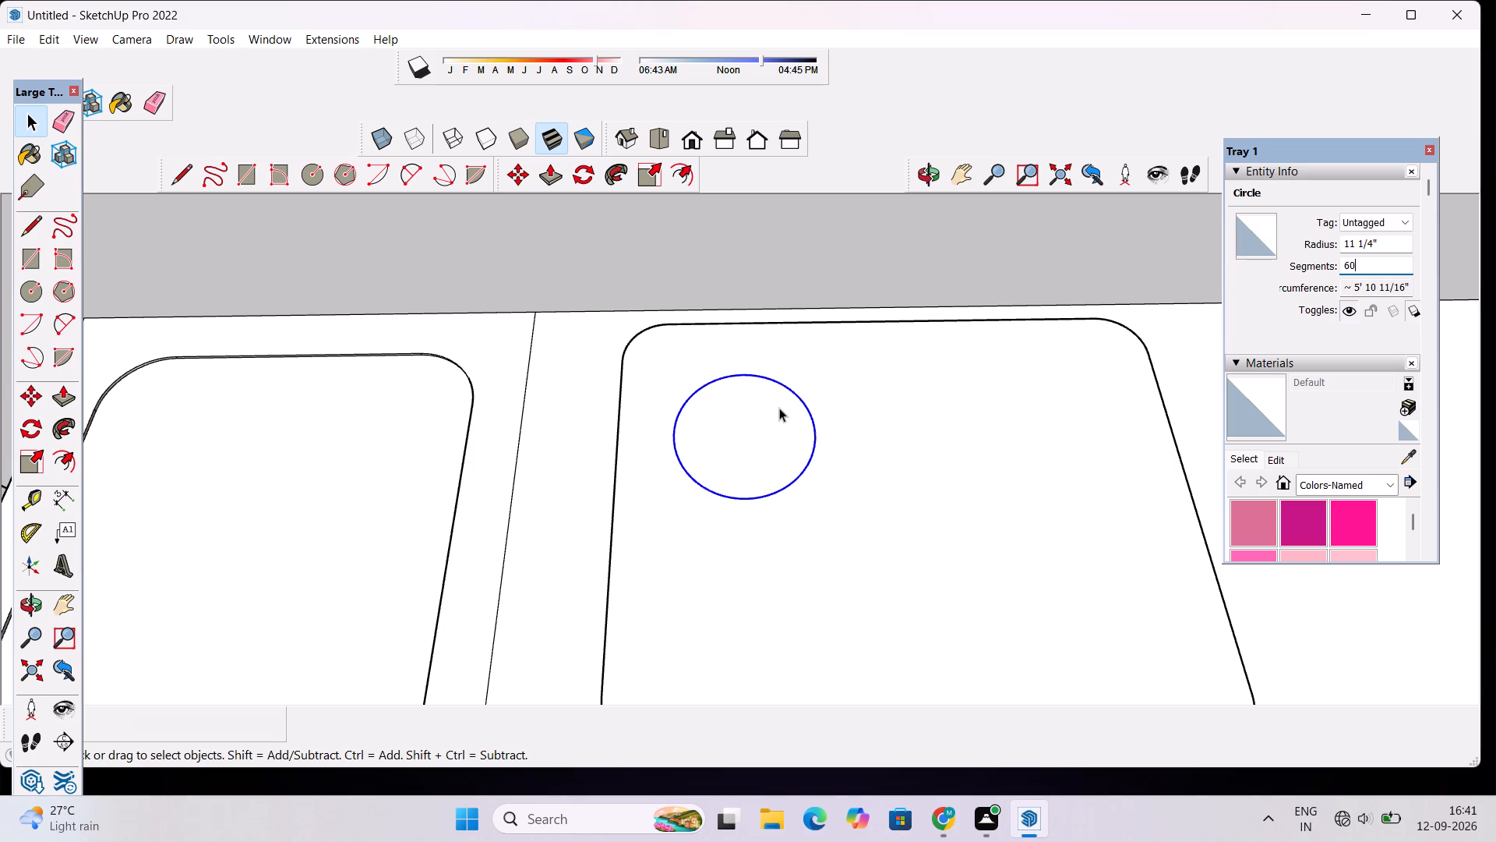
scroll(781, 410, "down", 3)
left_click(1429, 154)
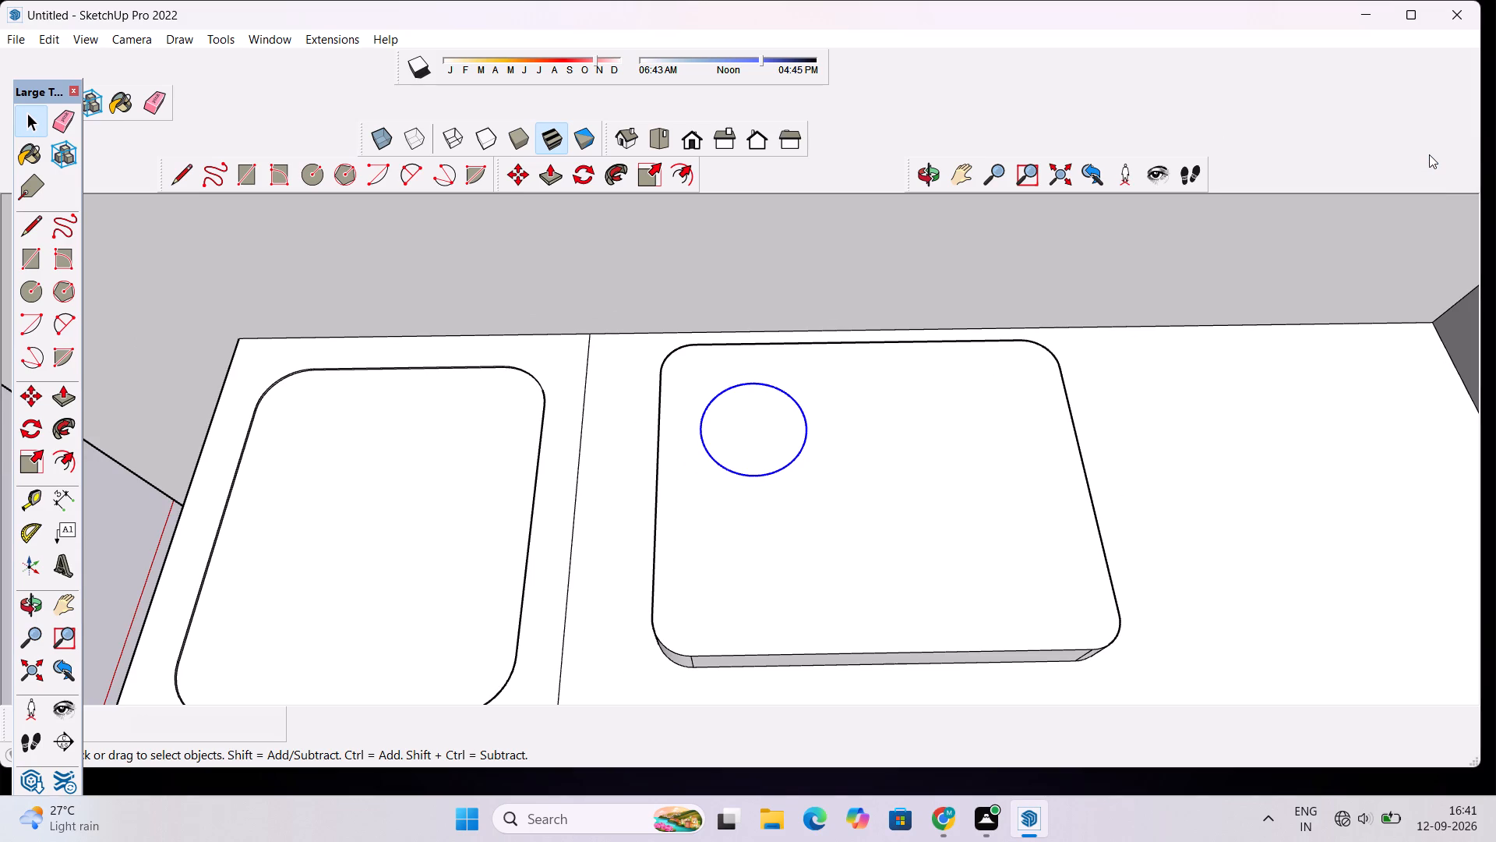
Copy the burner circle three times with Move, about 4' across and 2' 6" toward the front, forming a two-by-two layout on the block.
key("m")
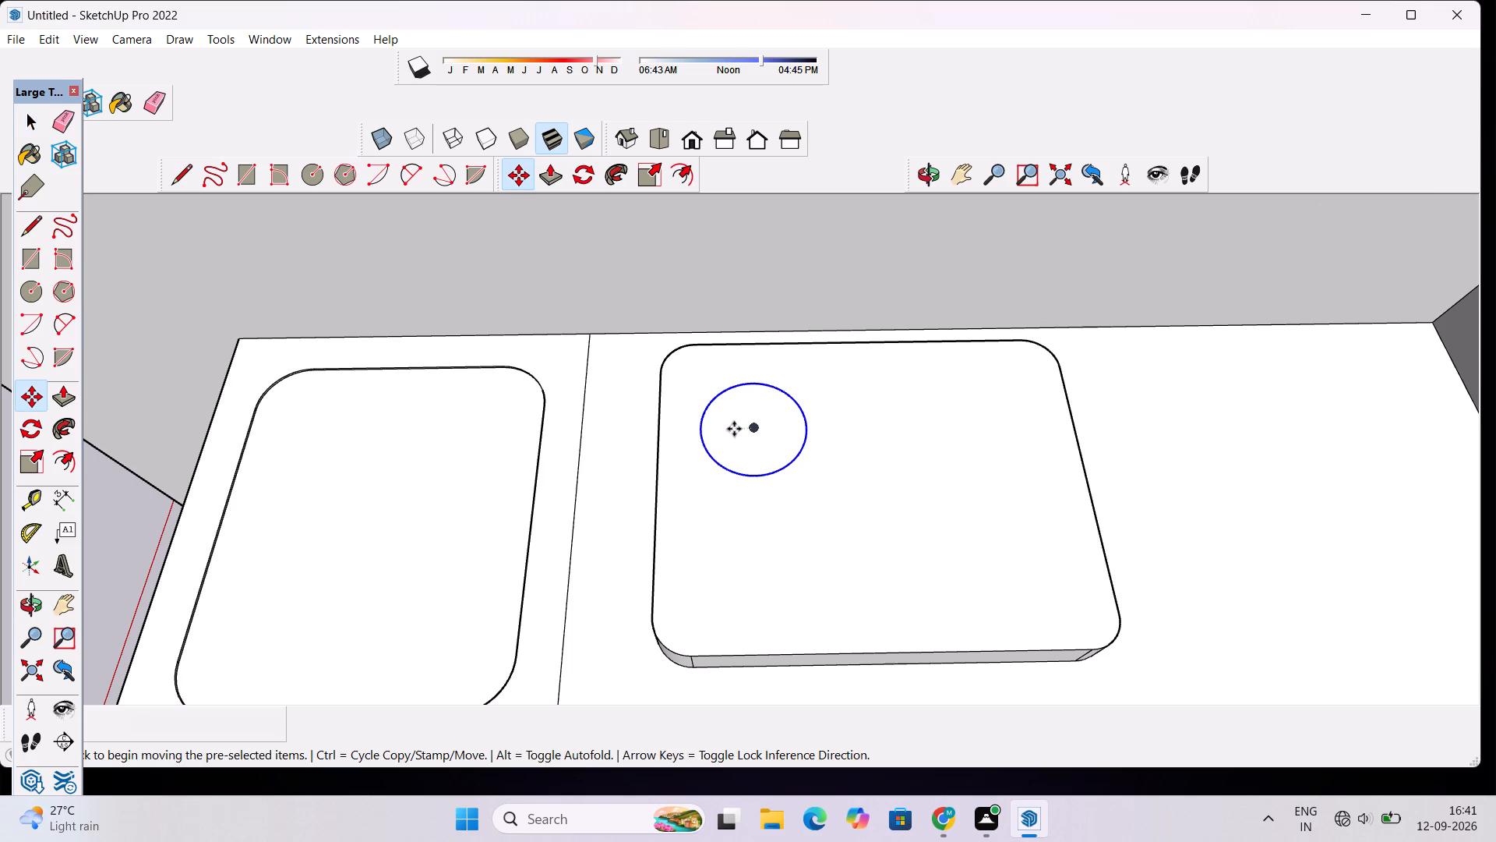
left_click(754, 427)
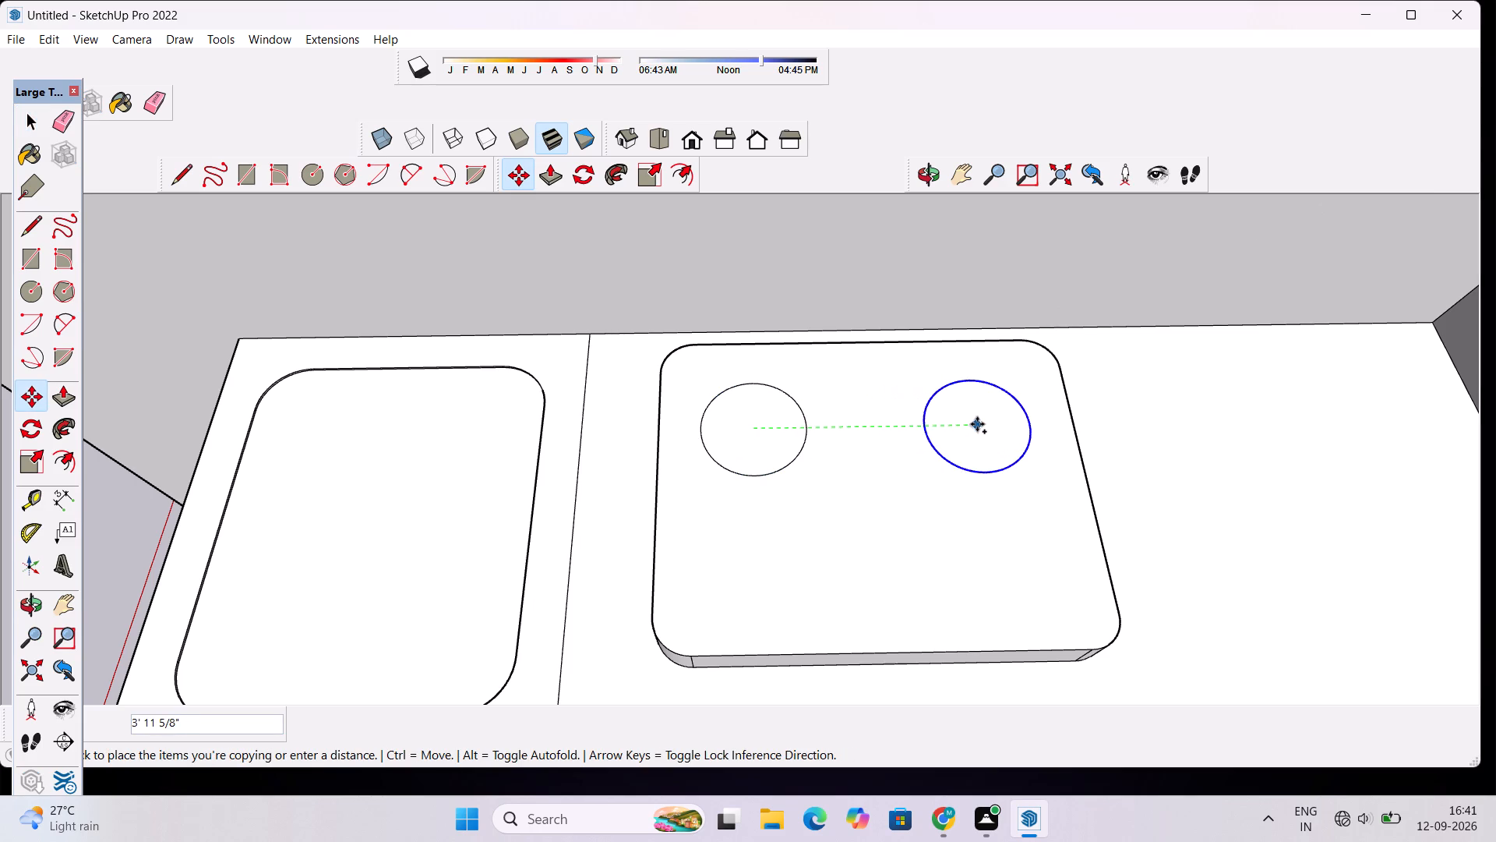
left_click(977, 424)
left_click(978, 426)
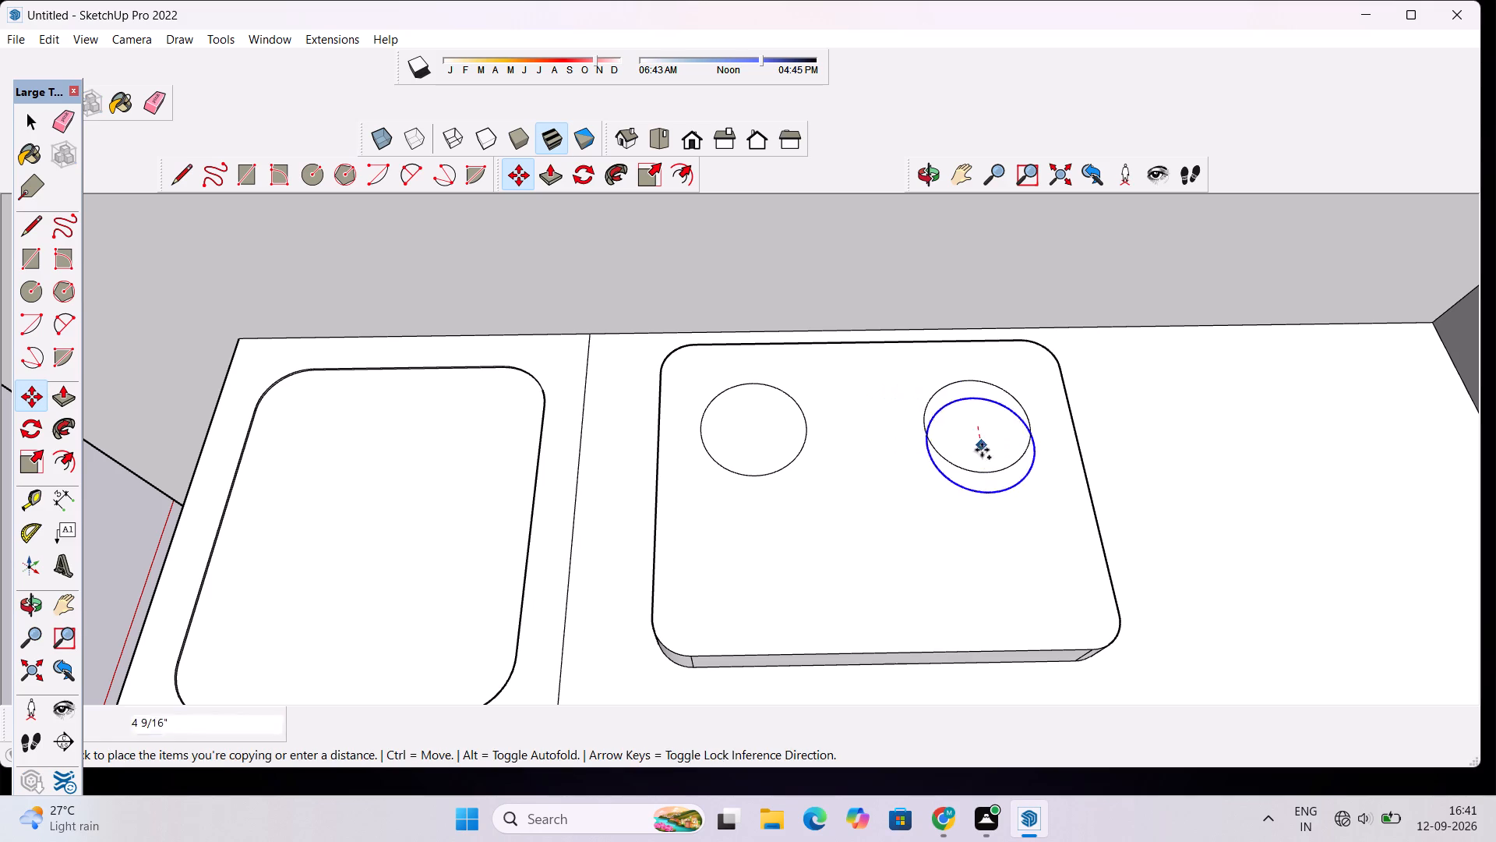
left_click(1009, 561)
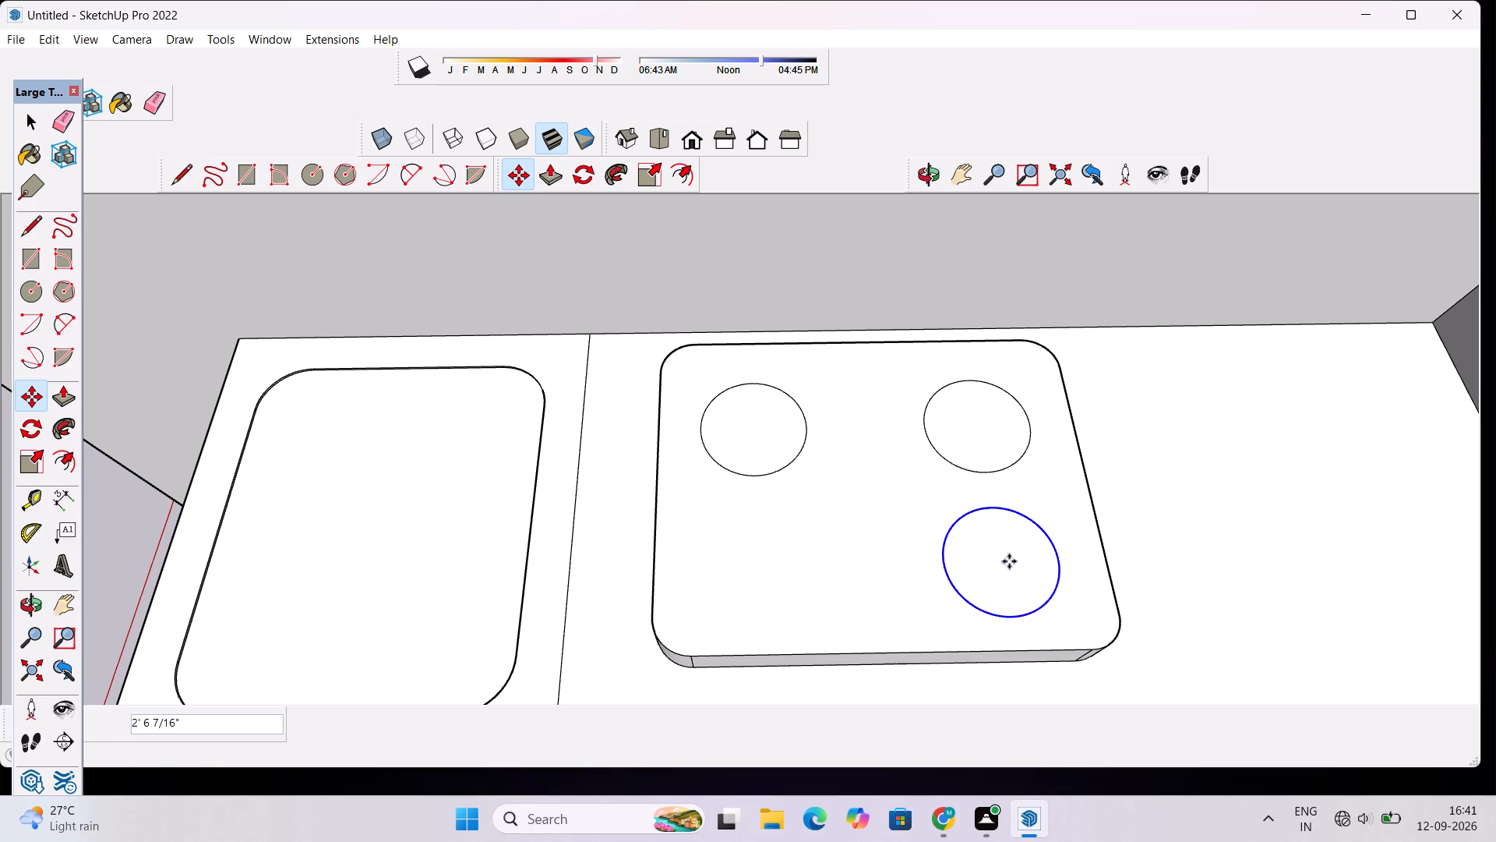
left_click(1009, 561)
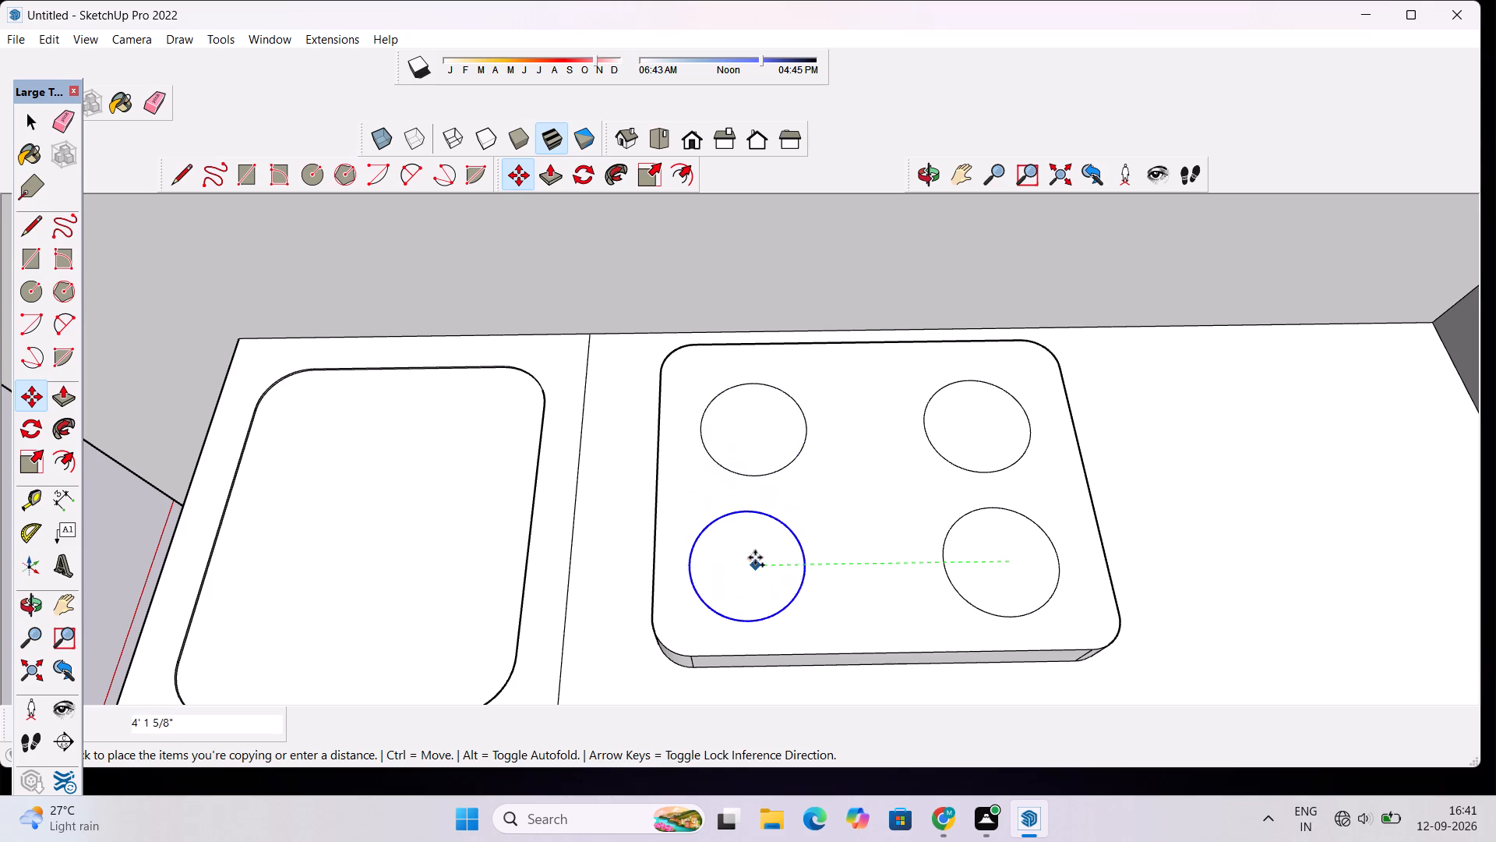
left_click(755, 561)
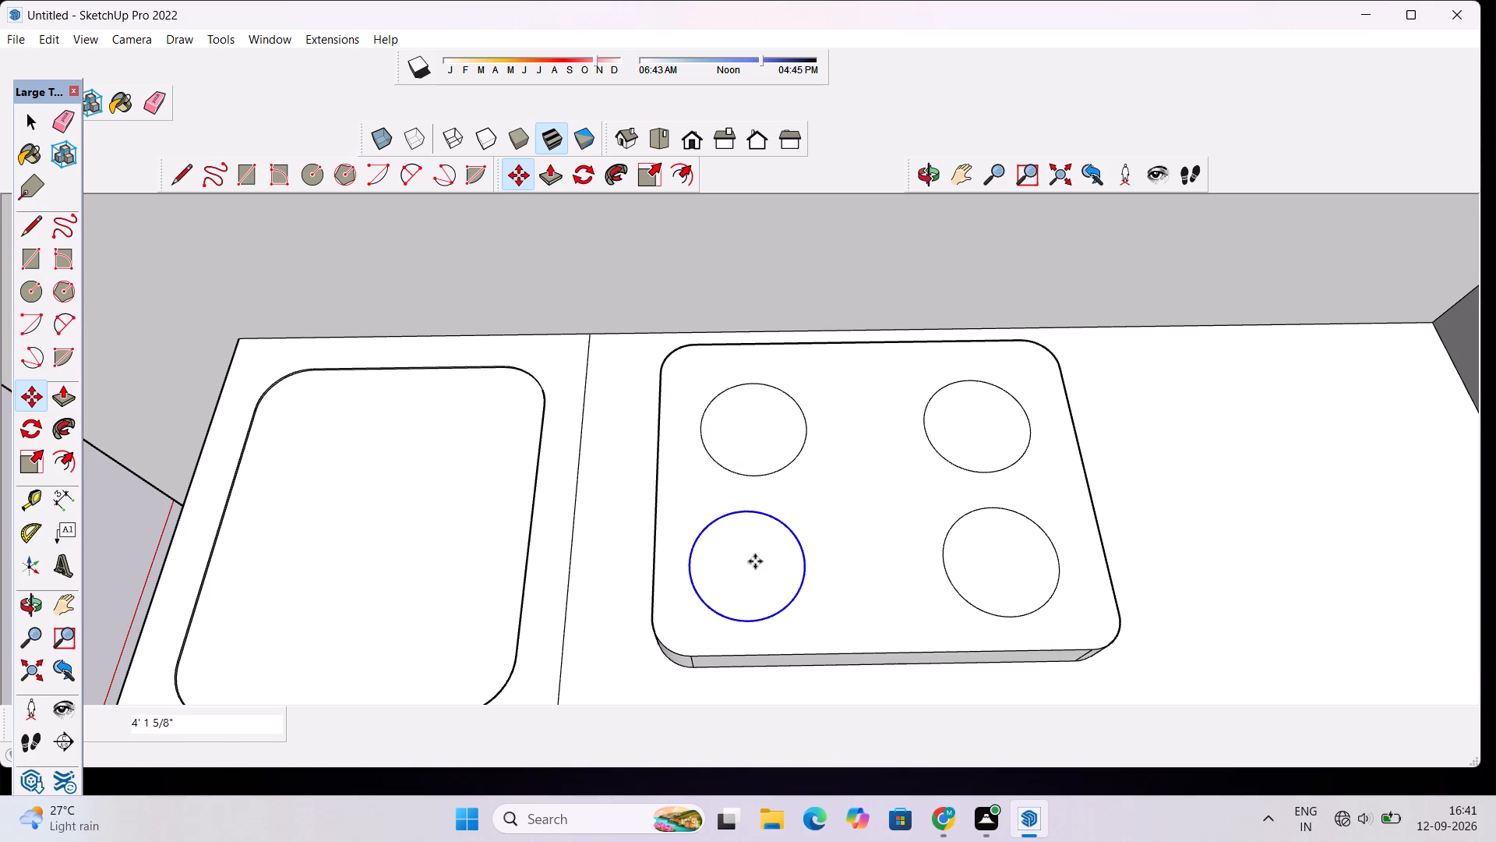
key("space")
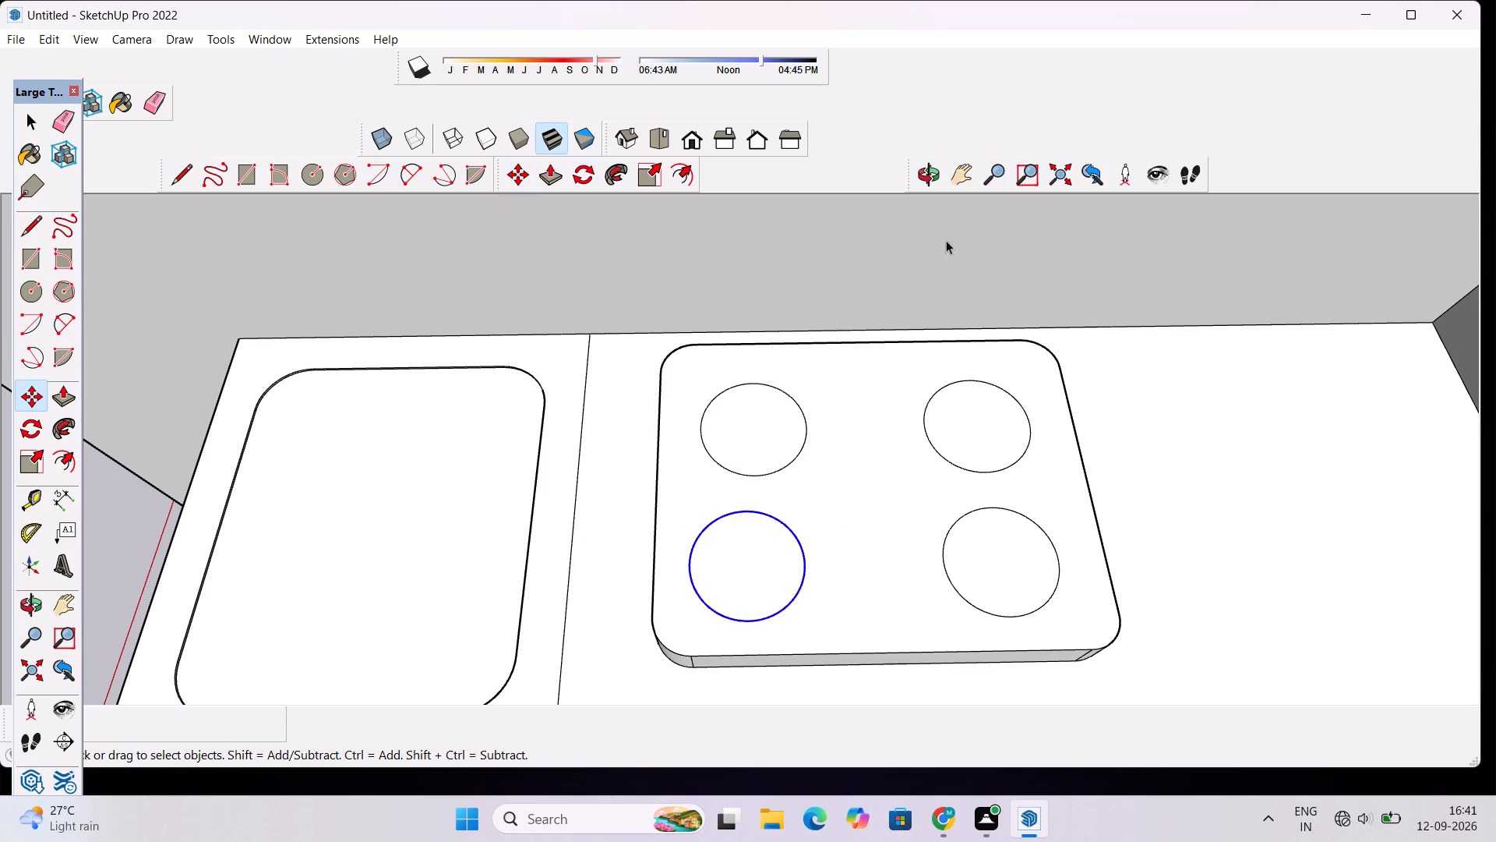
left_click(1193, 447)
Examine the four-burner cooktop and surrounding countertop from several angles, ending close to the block's front face.
scroll(951, 363, "down", 4)
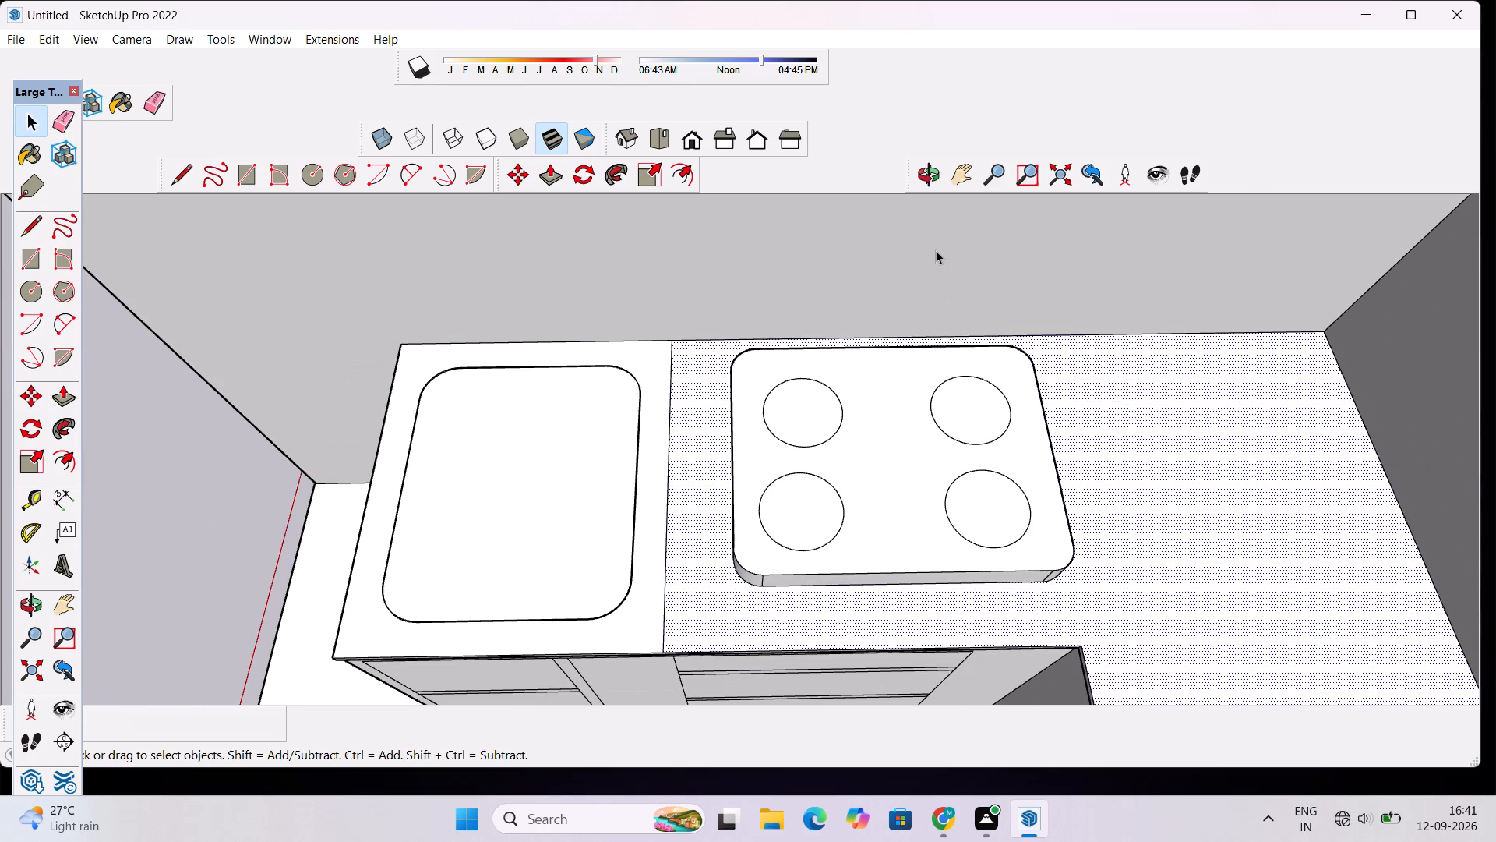
left_click(926, 159)
left_click_drag(887, 344, 892, 224)
scroll(866, 402, "up", 4)
left_click_drag(851, 444, 880, 579)
scroll(908, 499, "down", 10)
left_click_drag(958, 487, 1212, 430)
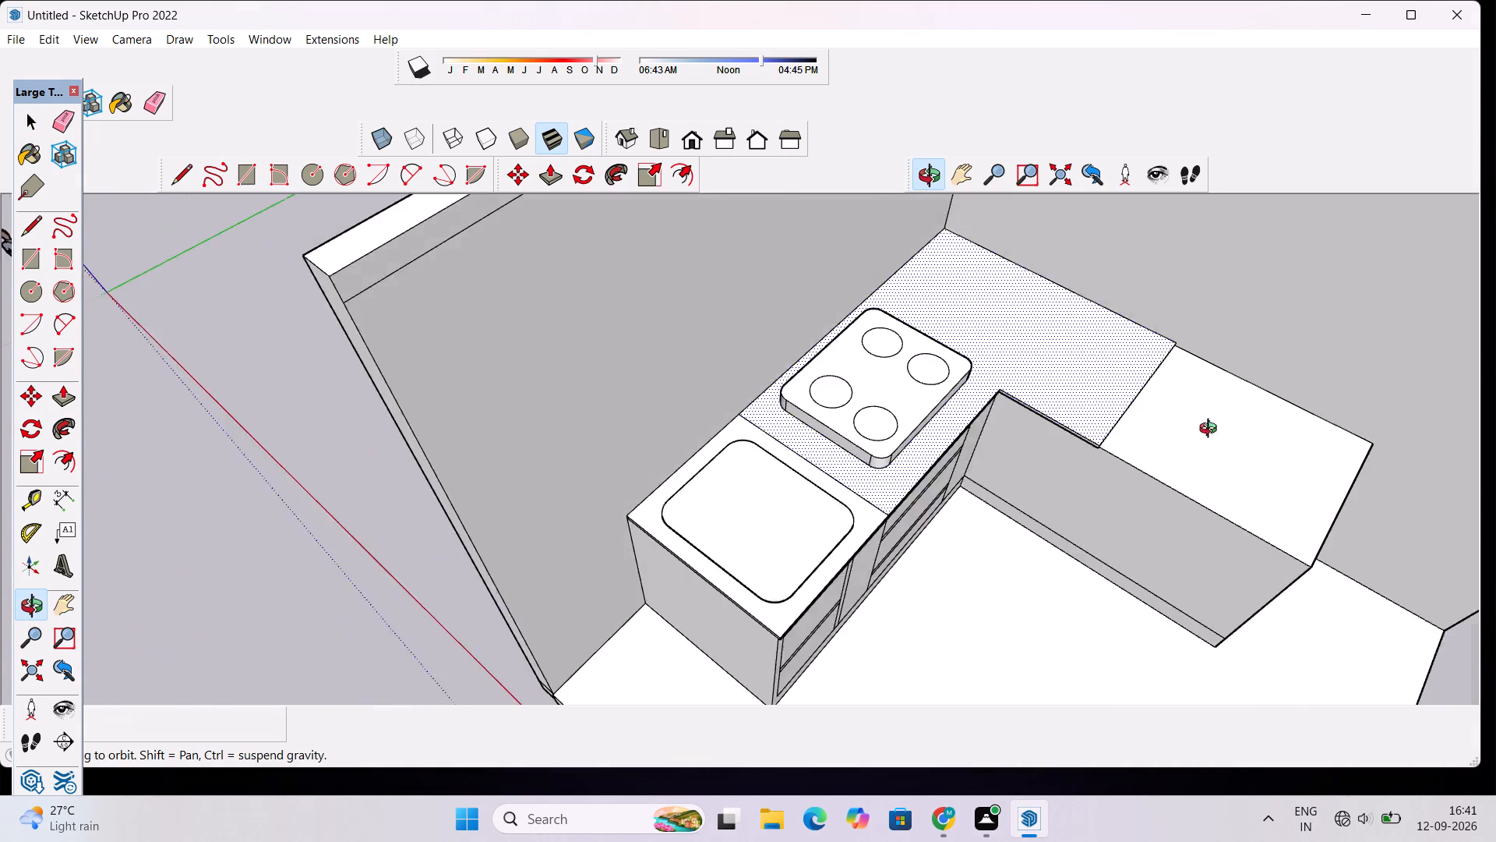
left_click_drag(1212, 430, 640, 425)
scroll(715, 462, "down", 6)
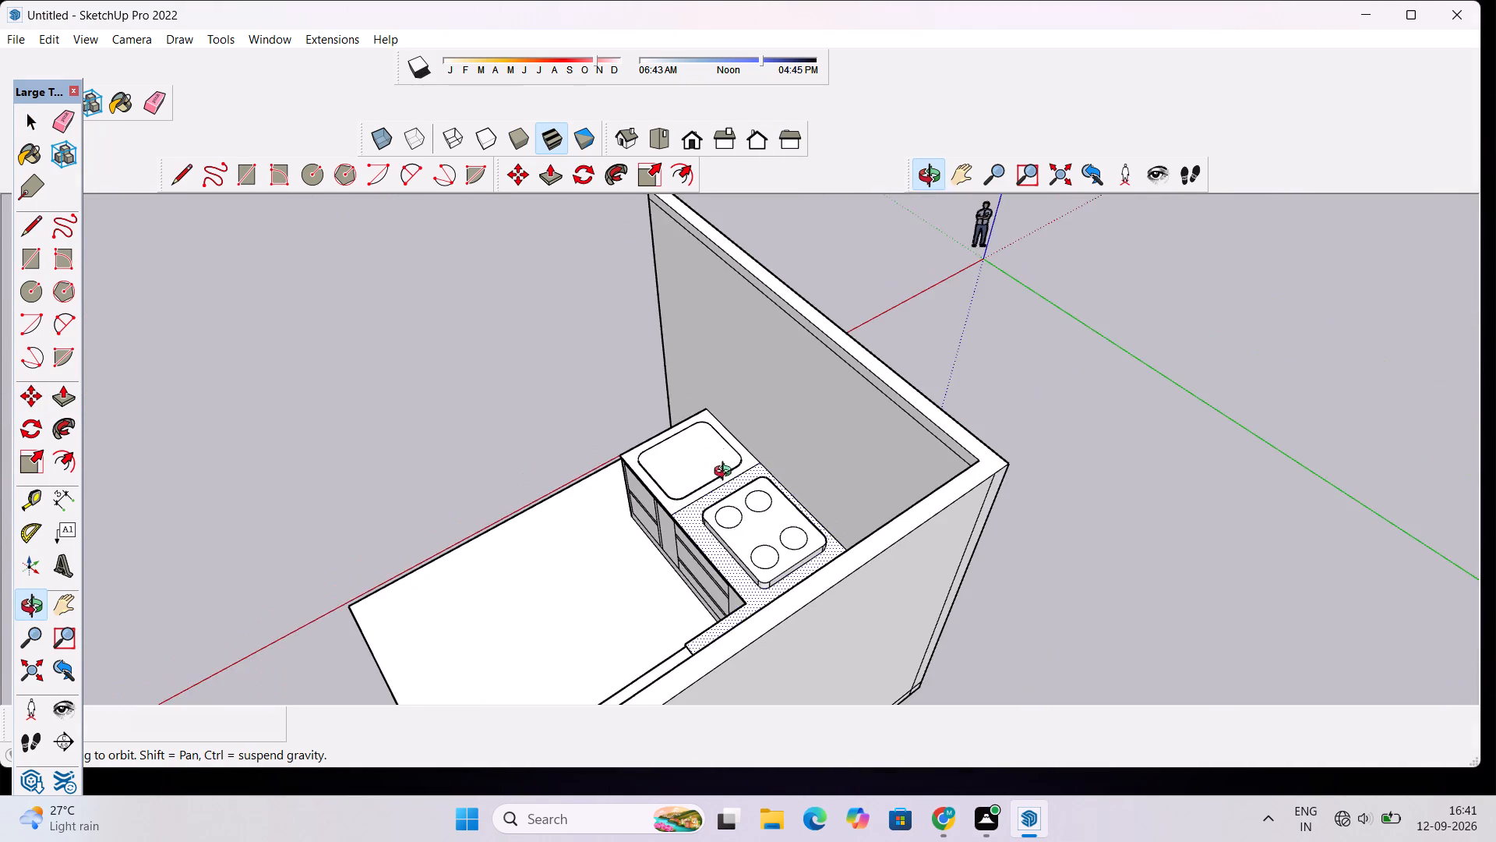
left_click_drag(693, 586, 841, 375)
left_click_drag(727, 554, 866, 543)
scroll(754, 480, "up", 9)
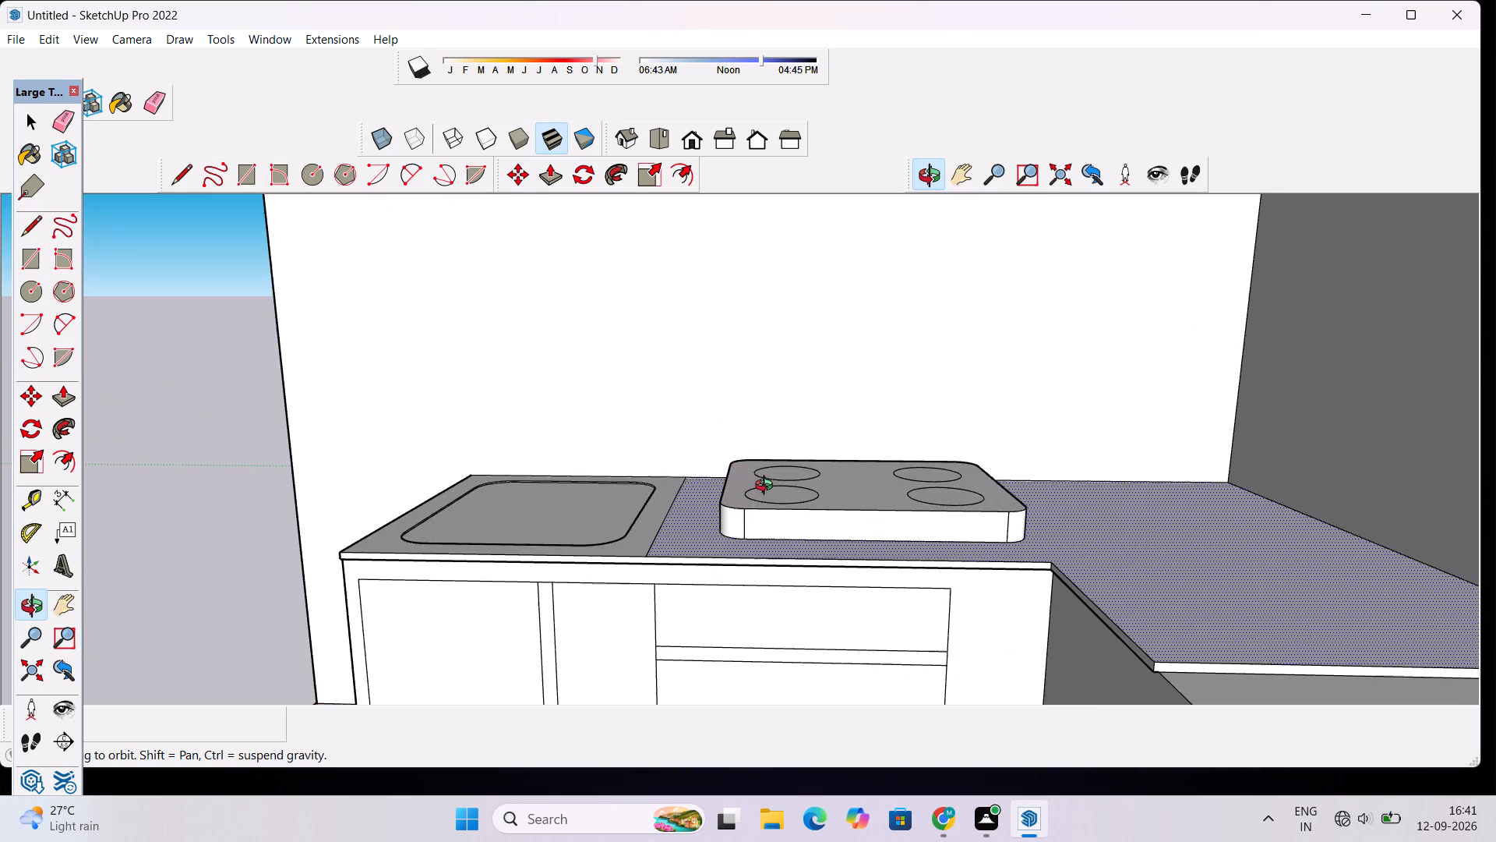
left_click_drag(848, 555, 848, 542)
scroll(845, 511, "up", 5)
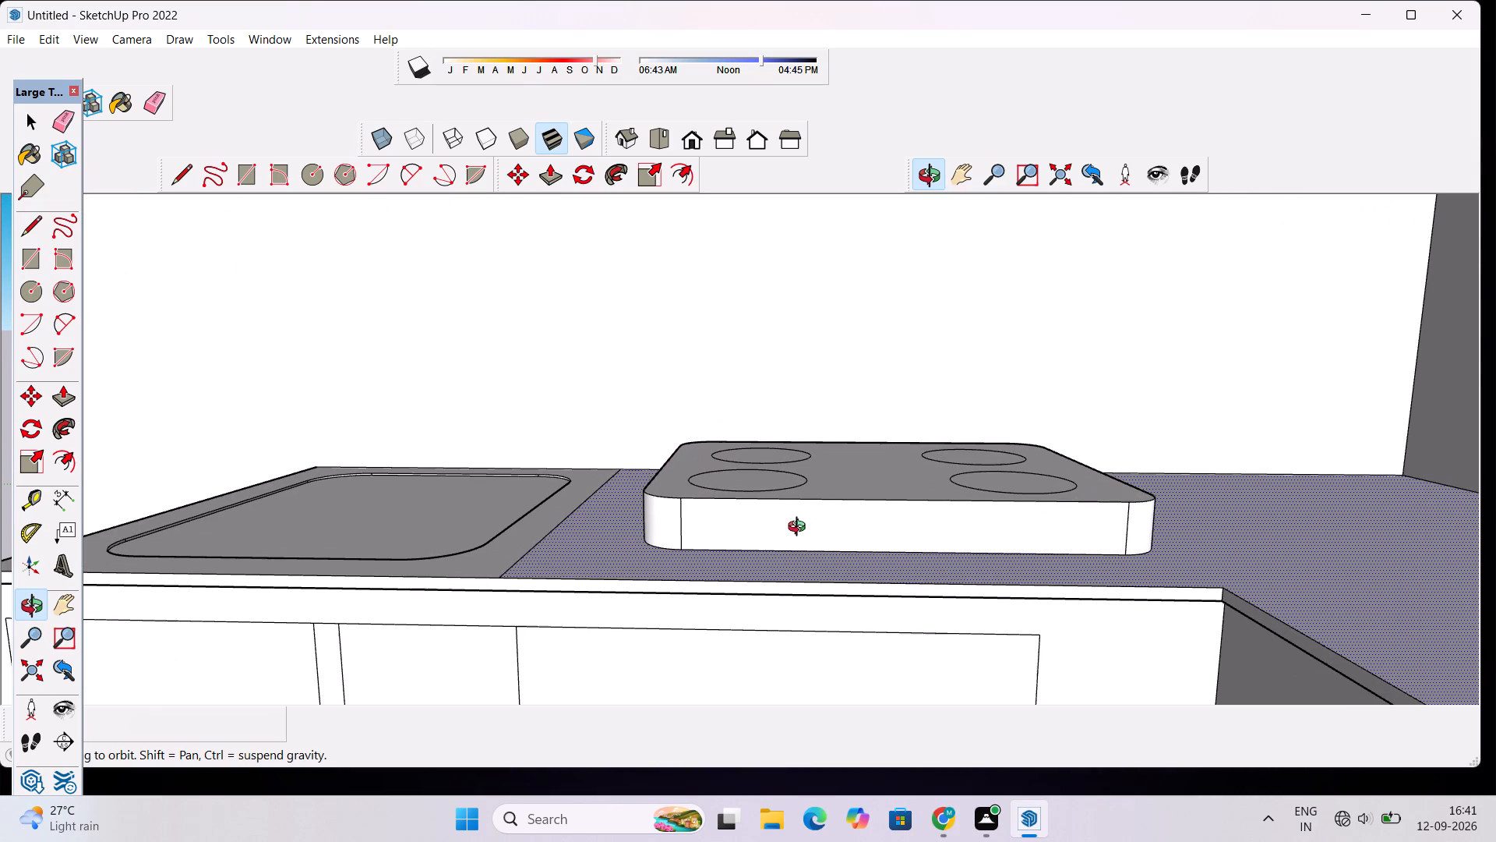
key("space")
scroll(758, 543, "up", 2)
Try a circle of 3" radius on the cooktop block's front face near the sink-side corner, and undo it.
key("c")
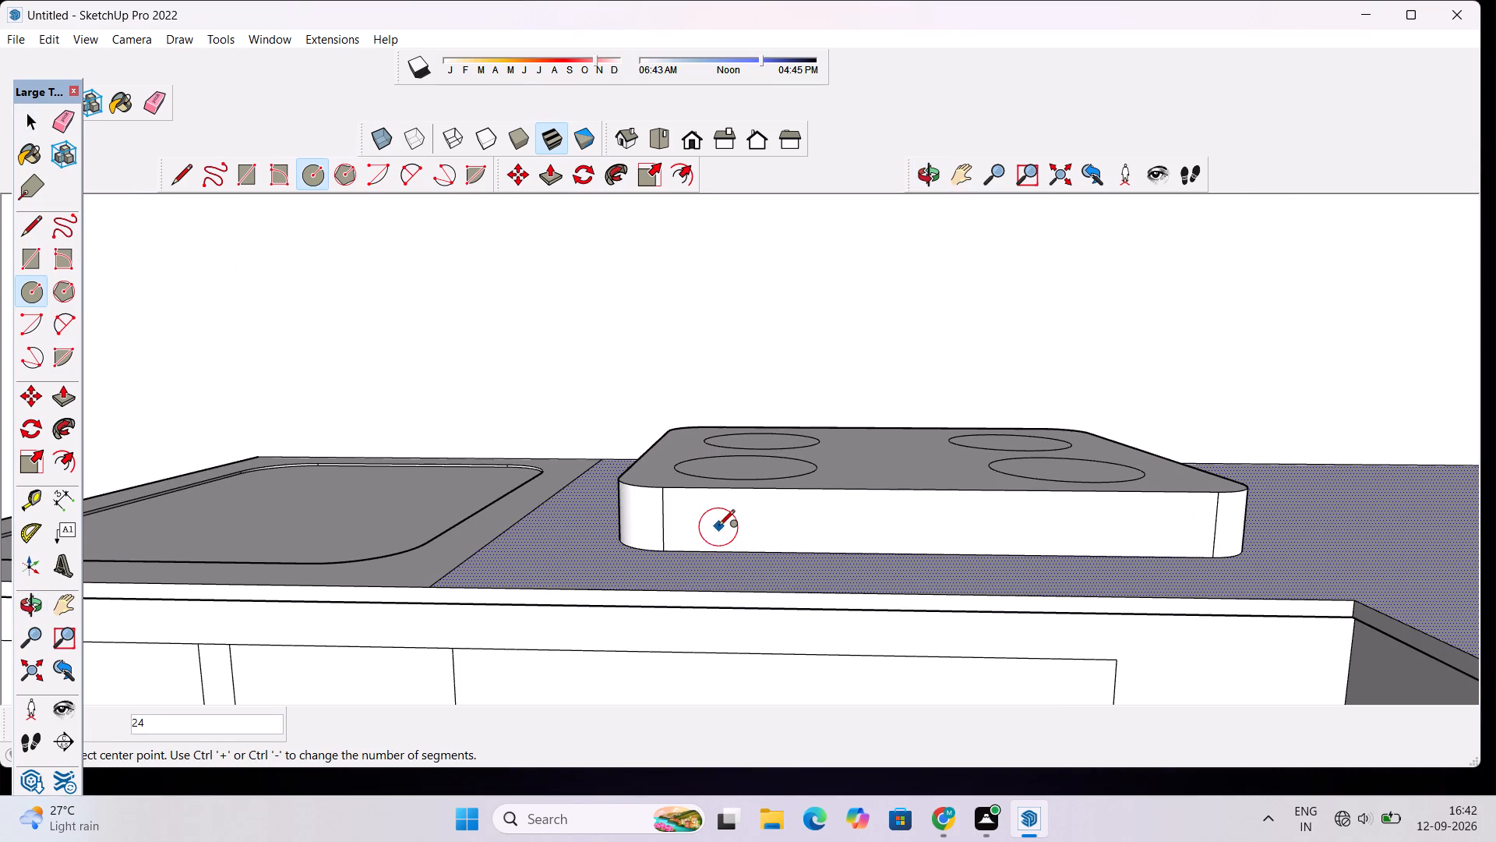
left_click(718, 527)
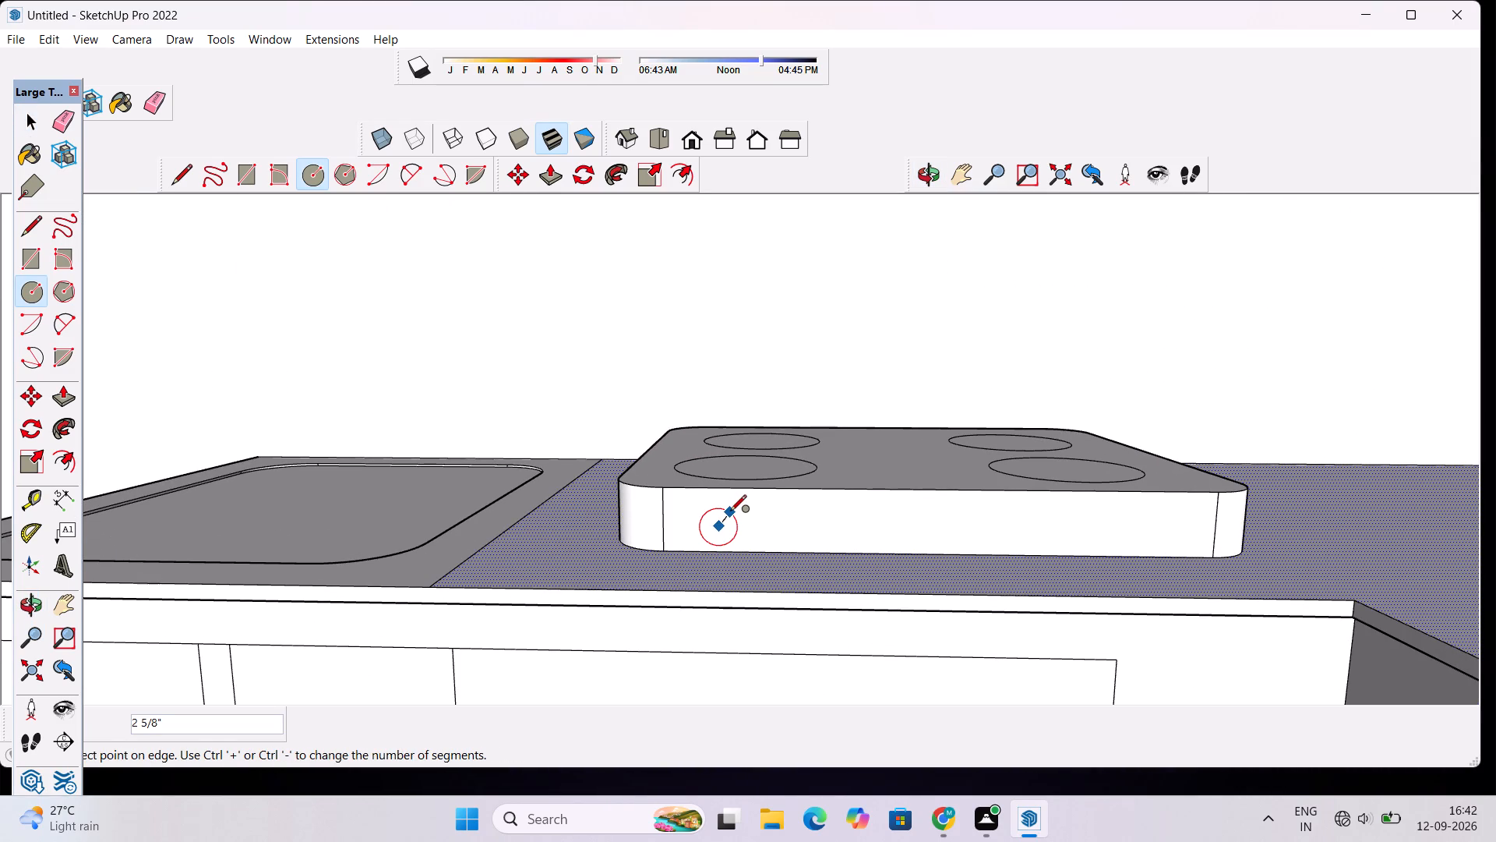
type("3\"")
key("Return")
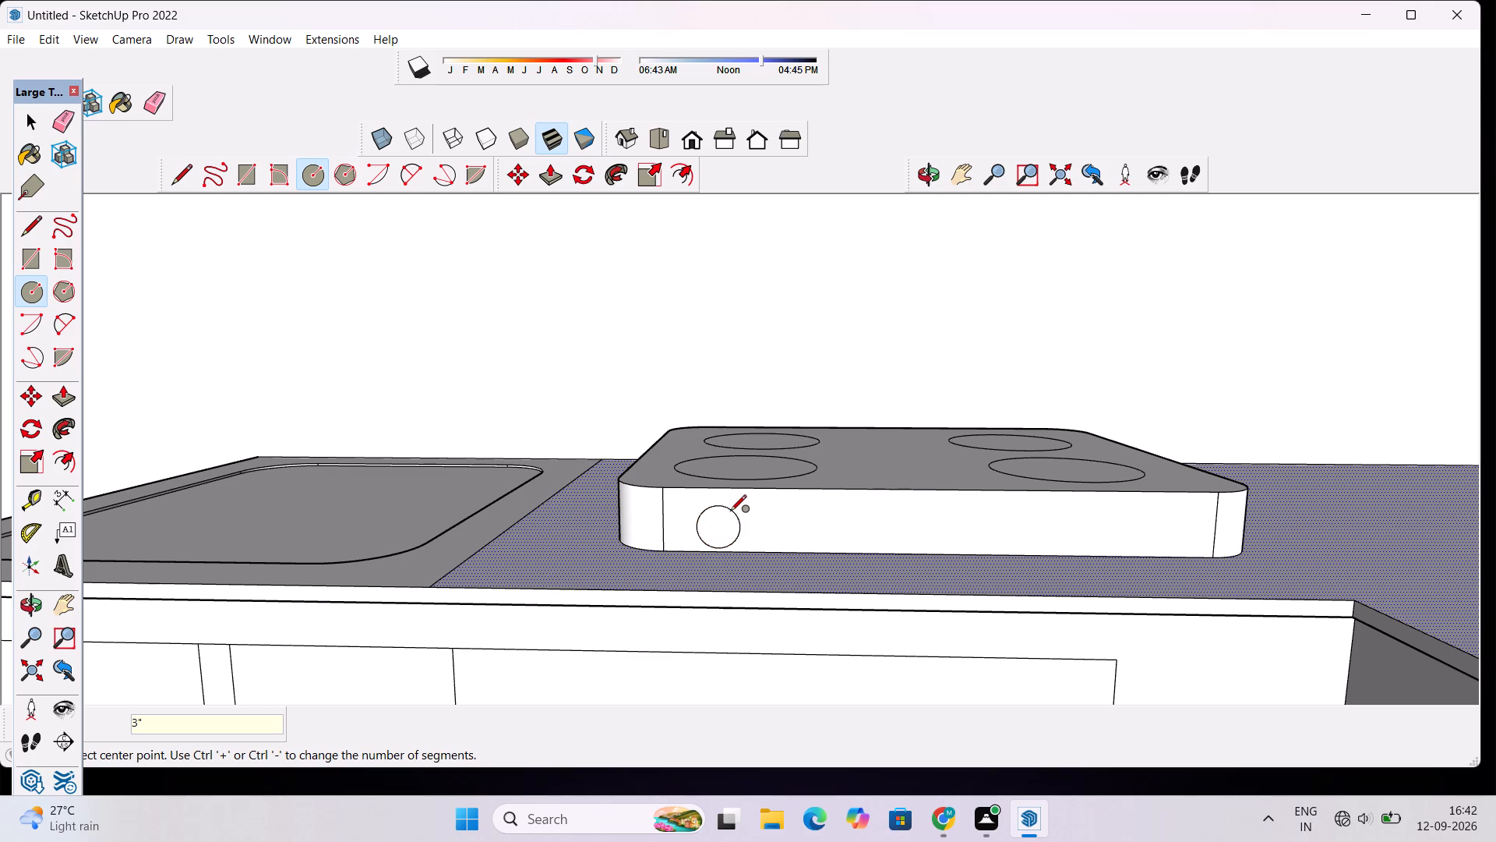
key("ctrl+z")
Draw a knob circle of 2" radius on the cooktop block's front face near its sink-side corner.
left_click(730, 519)
type("2\"")
key("Return")
key("space")
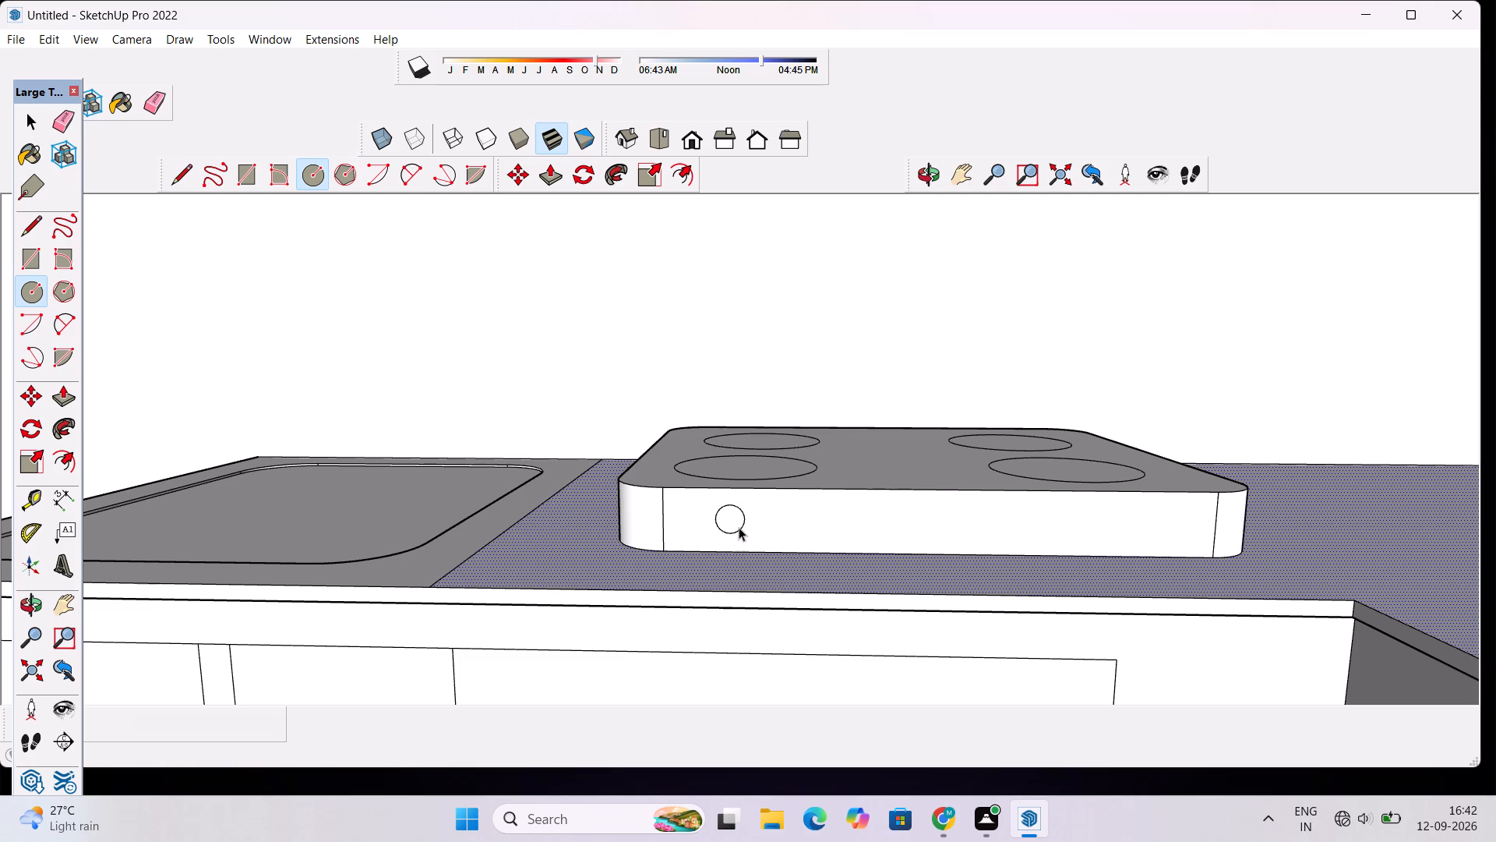
Copy the knob circle with its face three times along the block's front, spaced about 5 1/2" apart.
left_click(732, 520)
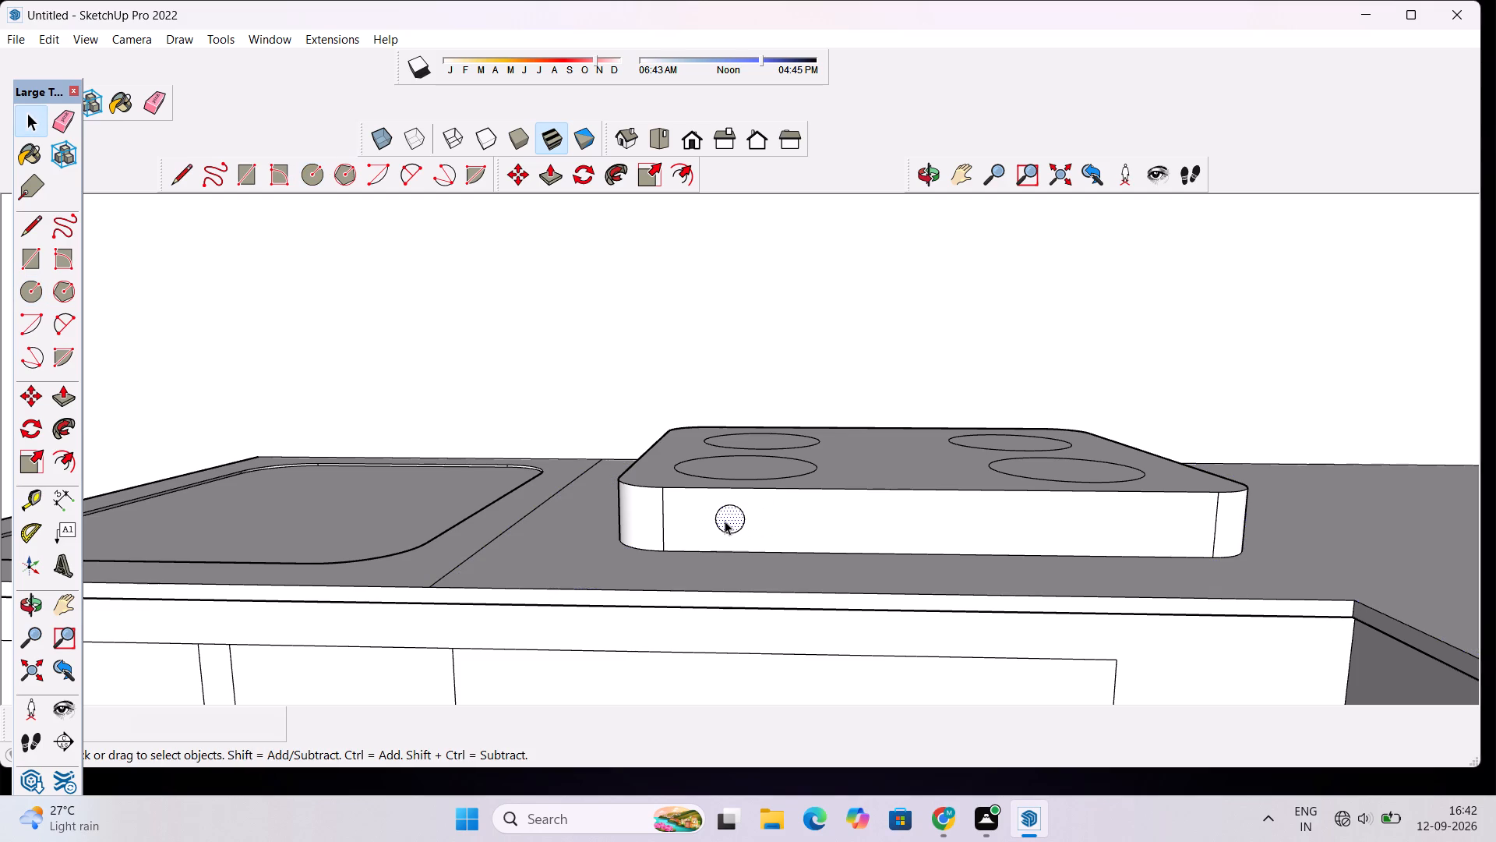
double_click(725, 521)
key("m")
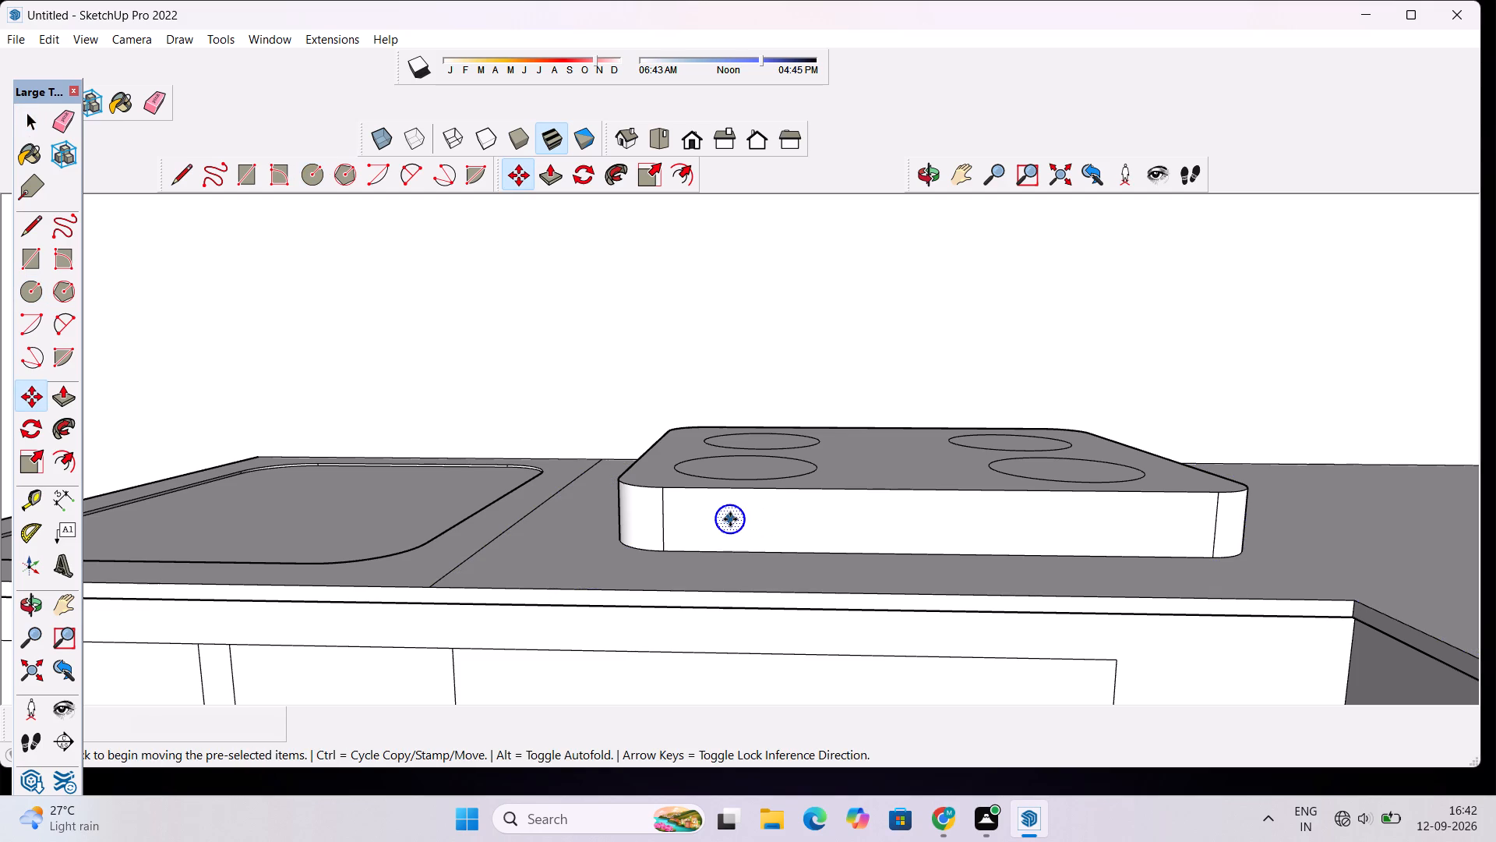
left_click(730, 519)
left_click(771, 519)
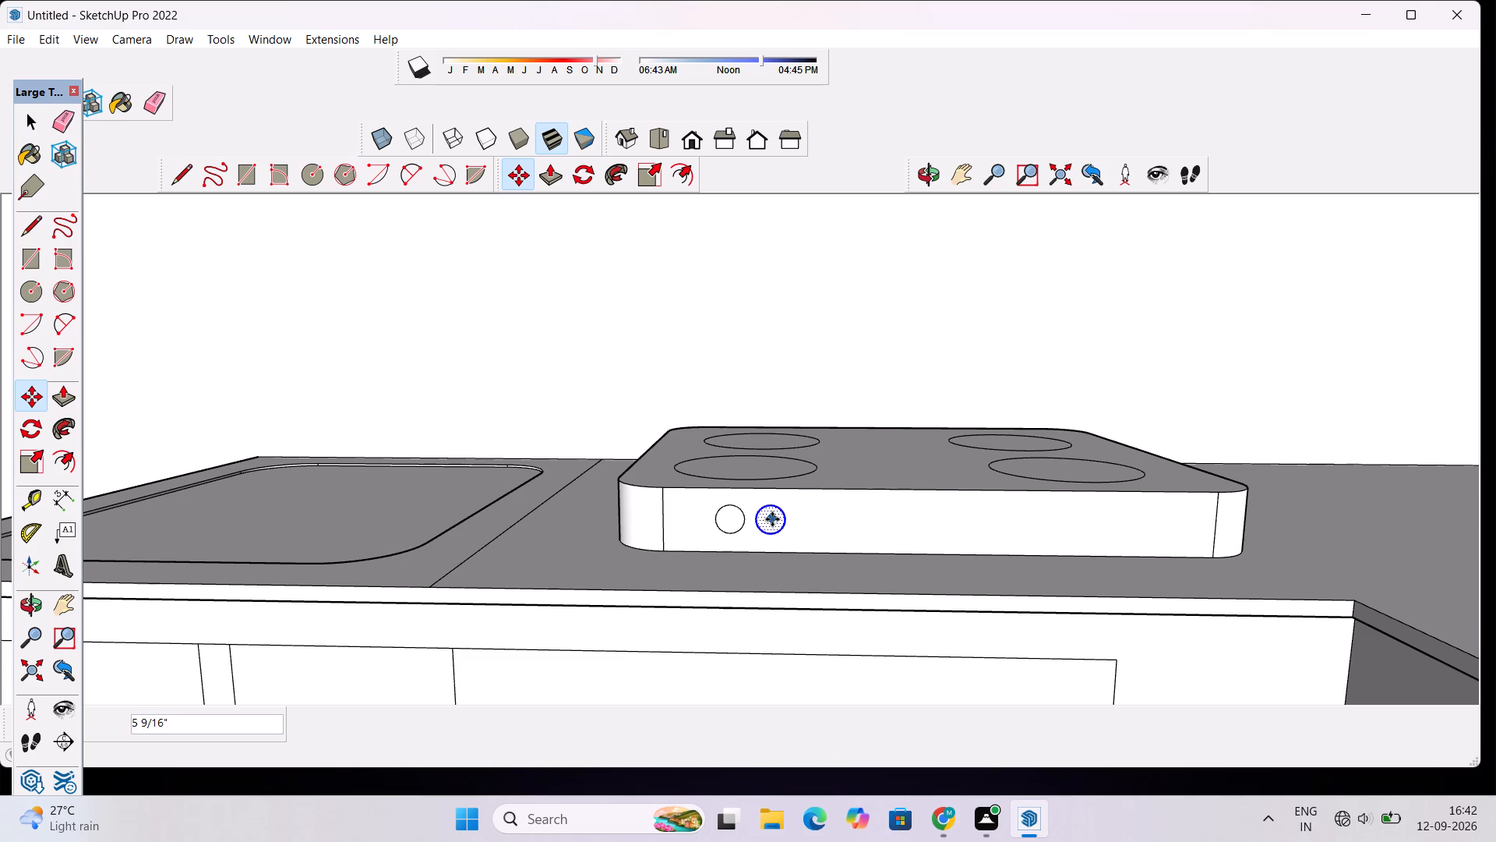
left_click(772, 519)
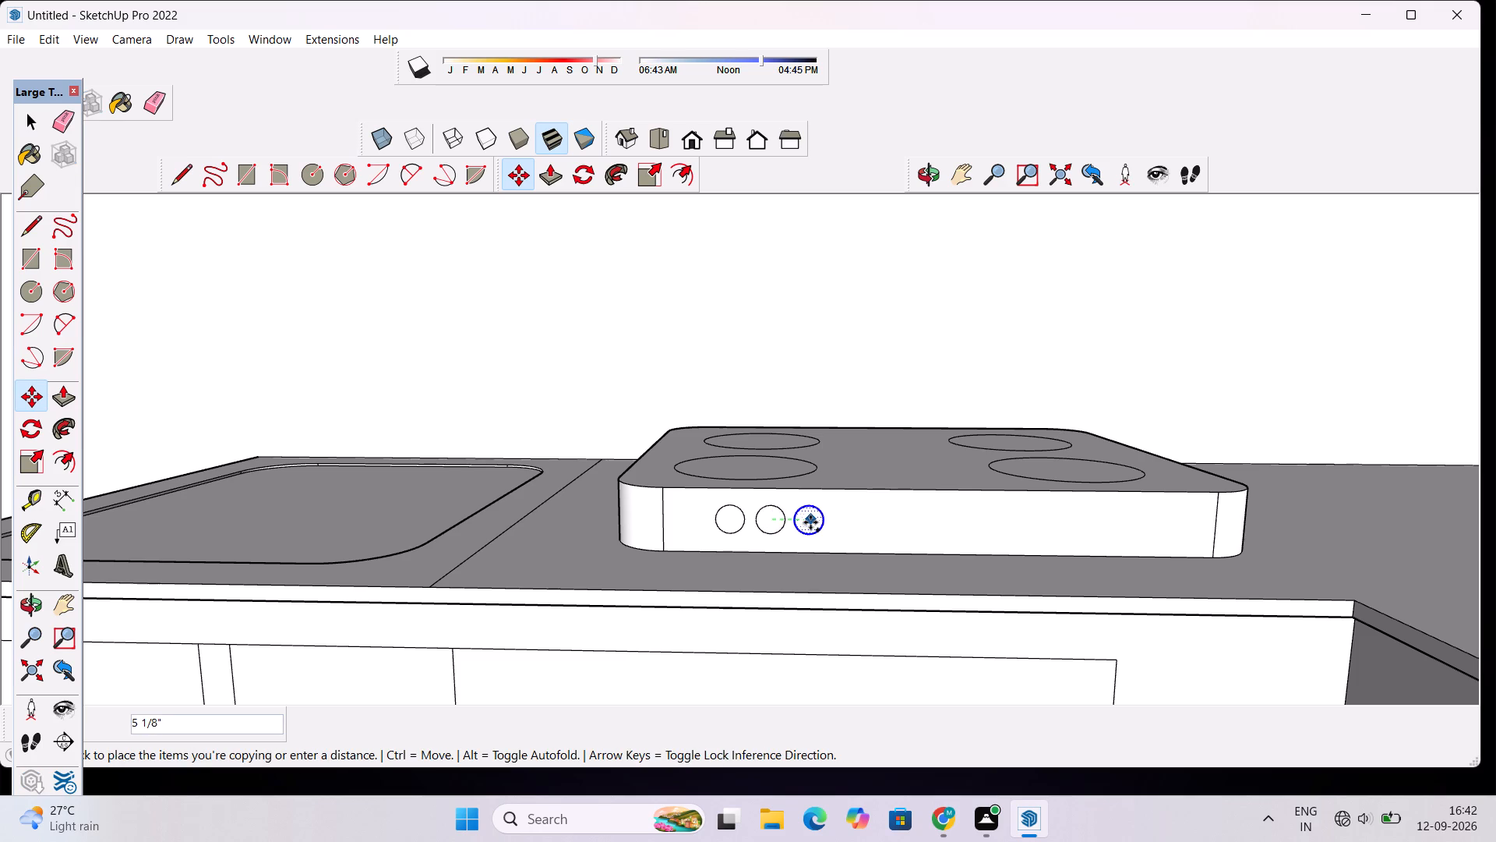
left_click(812, 524)
left_click(813, 521)
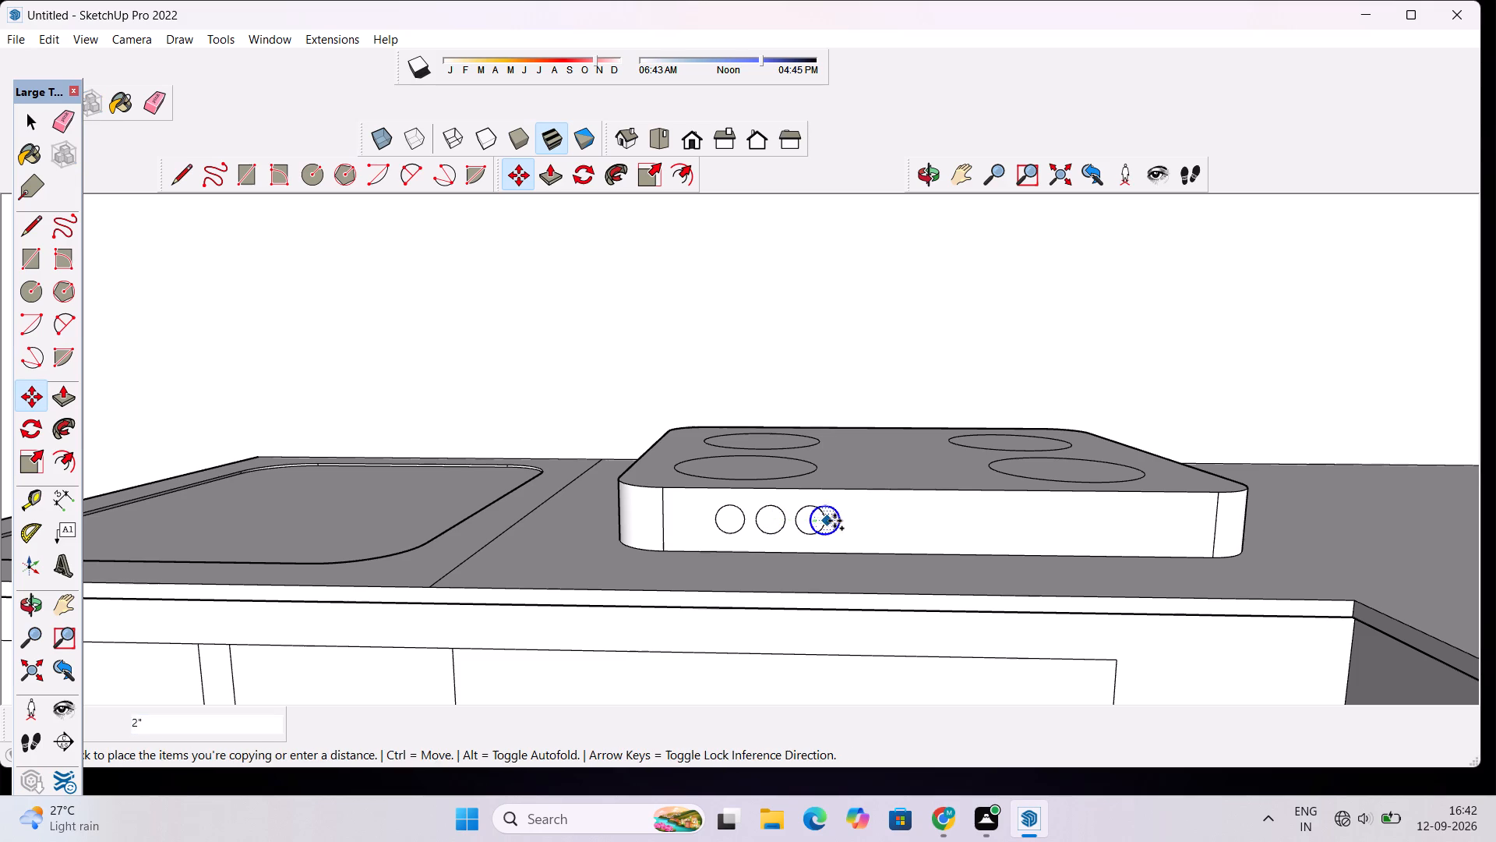
left_click(853, 523)
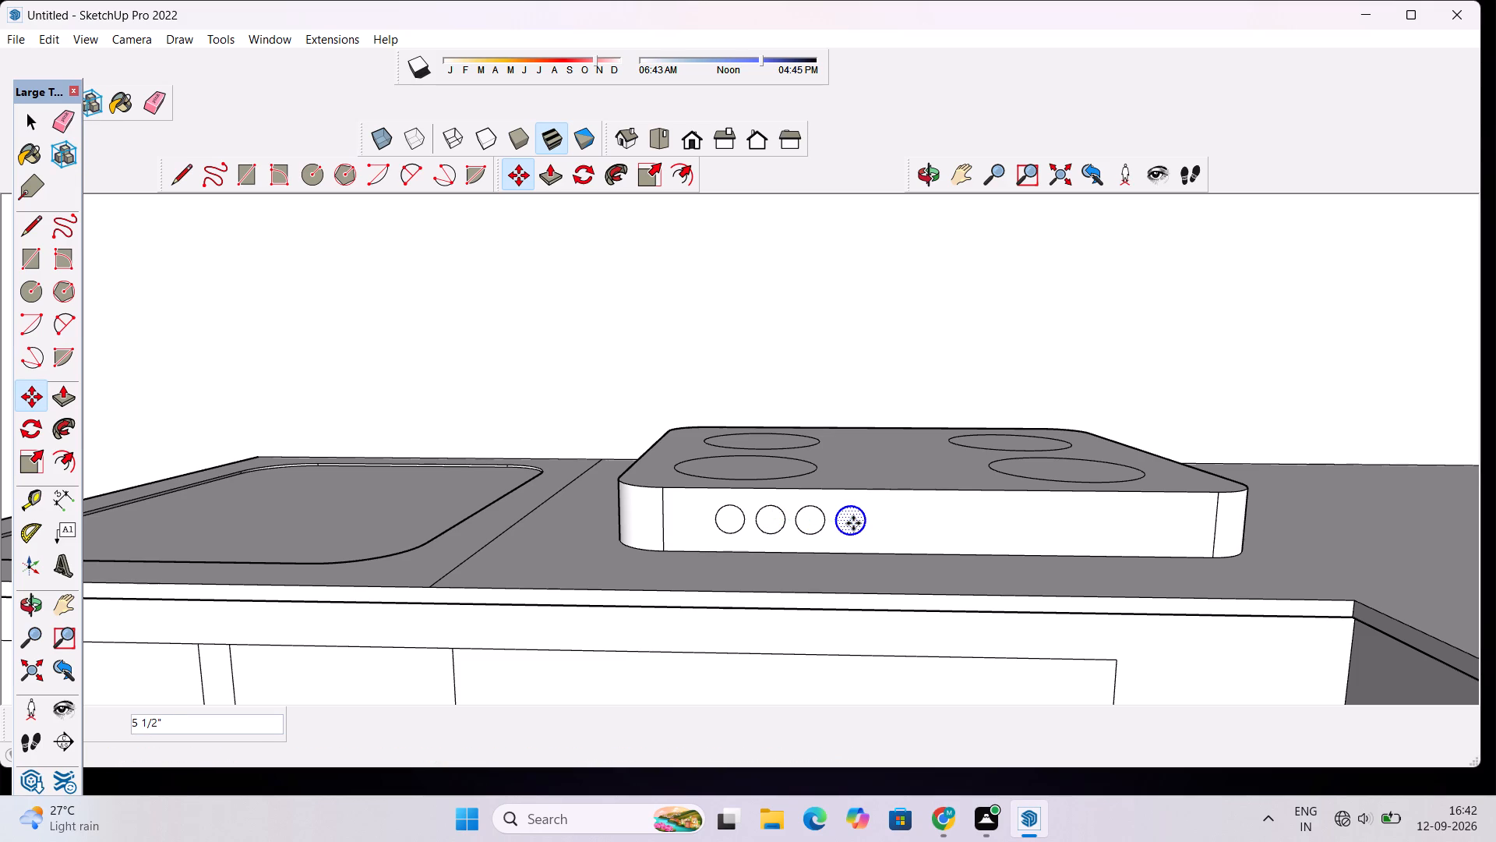
key("space")
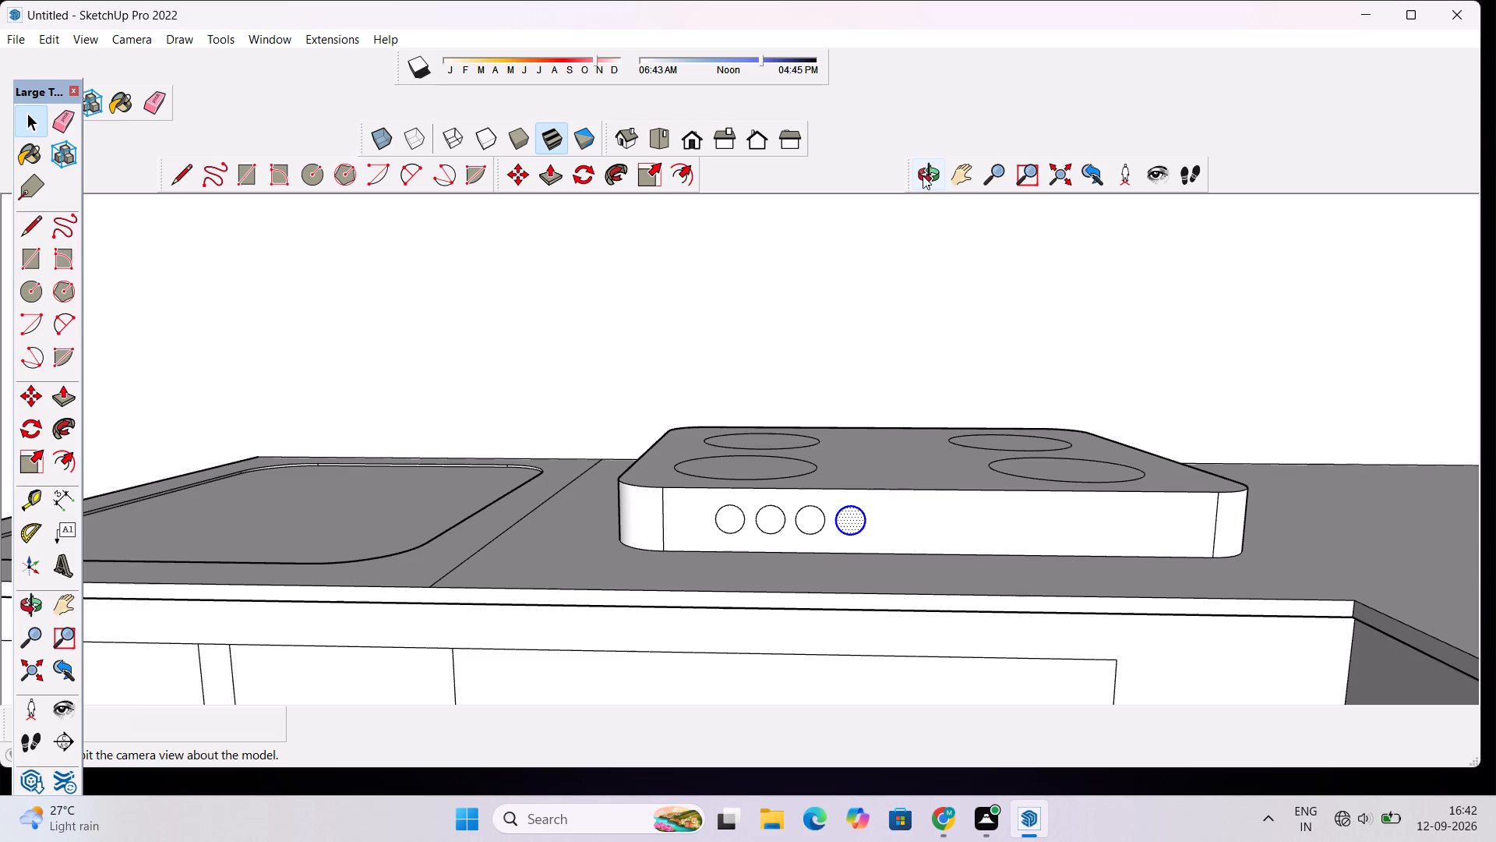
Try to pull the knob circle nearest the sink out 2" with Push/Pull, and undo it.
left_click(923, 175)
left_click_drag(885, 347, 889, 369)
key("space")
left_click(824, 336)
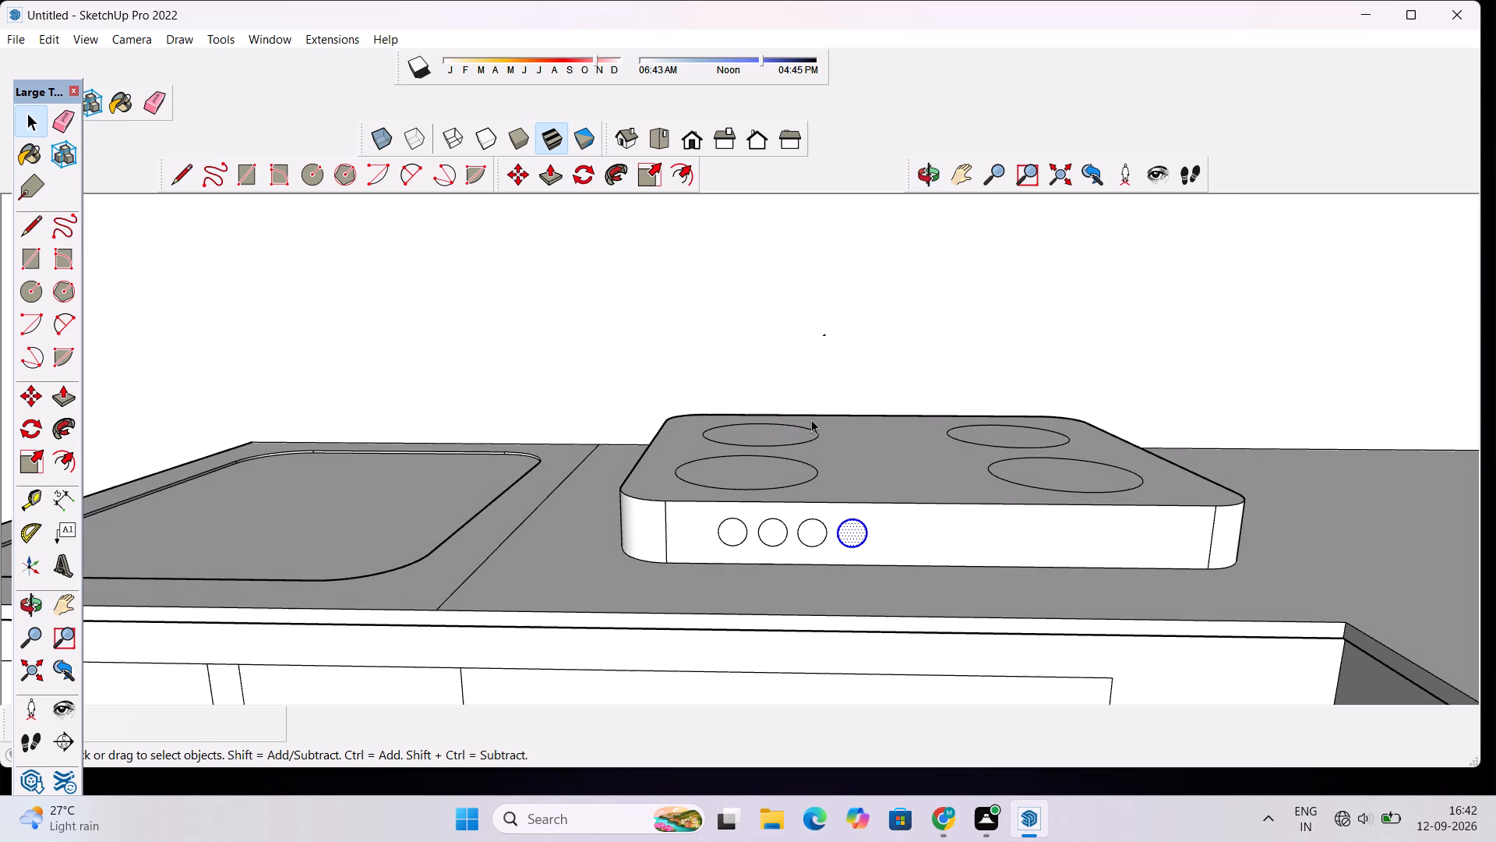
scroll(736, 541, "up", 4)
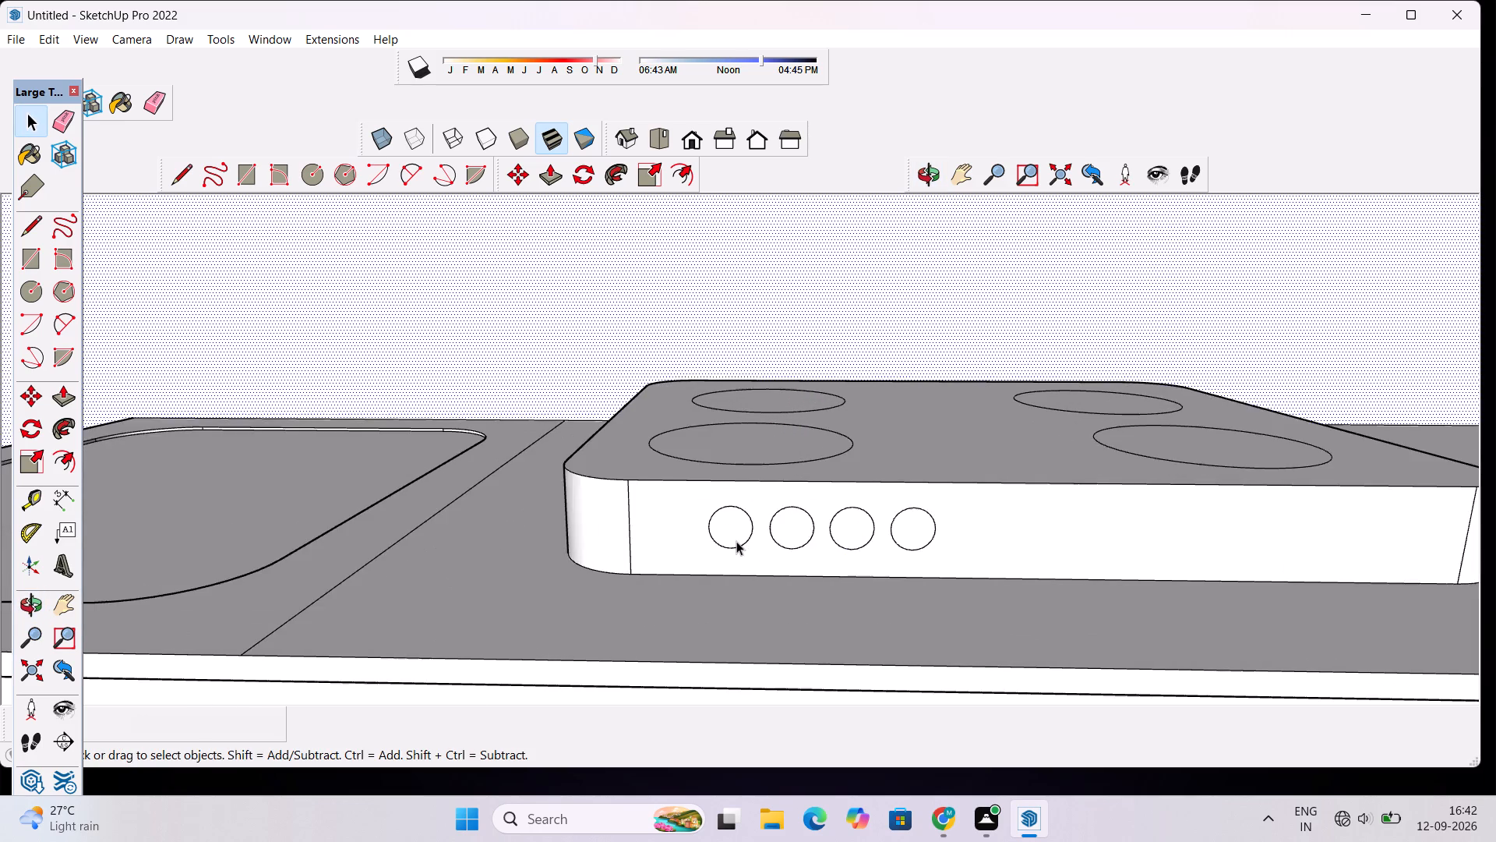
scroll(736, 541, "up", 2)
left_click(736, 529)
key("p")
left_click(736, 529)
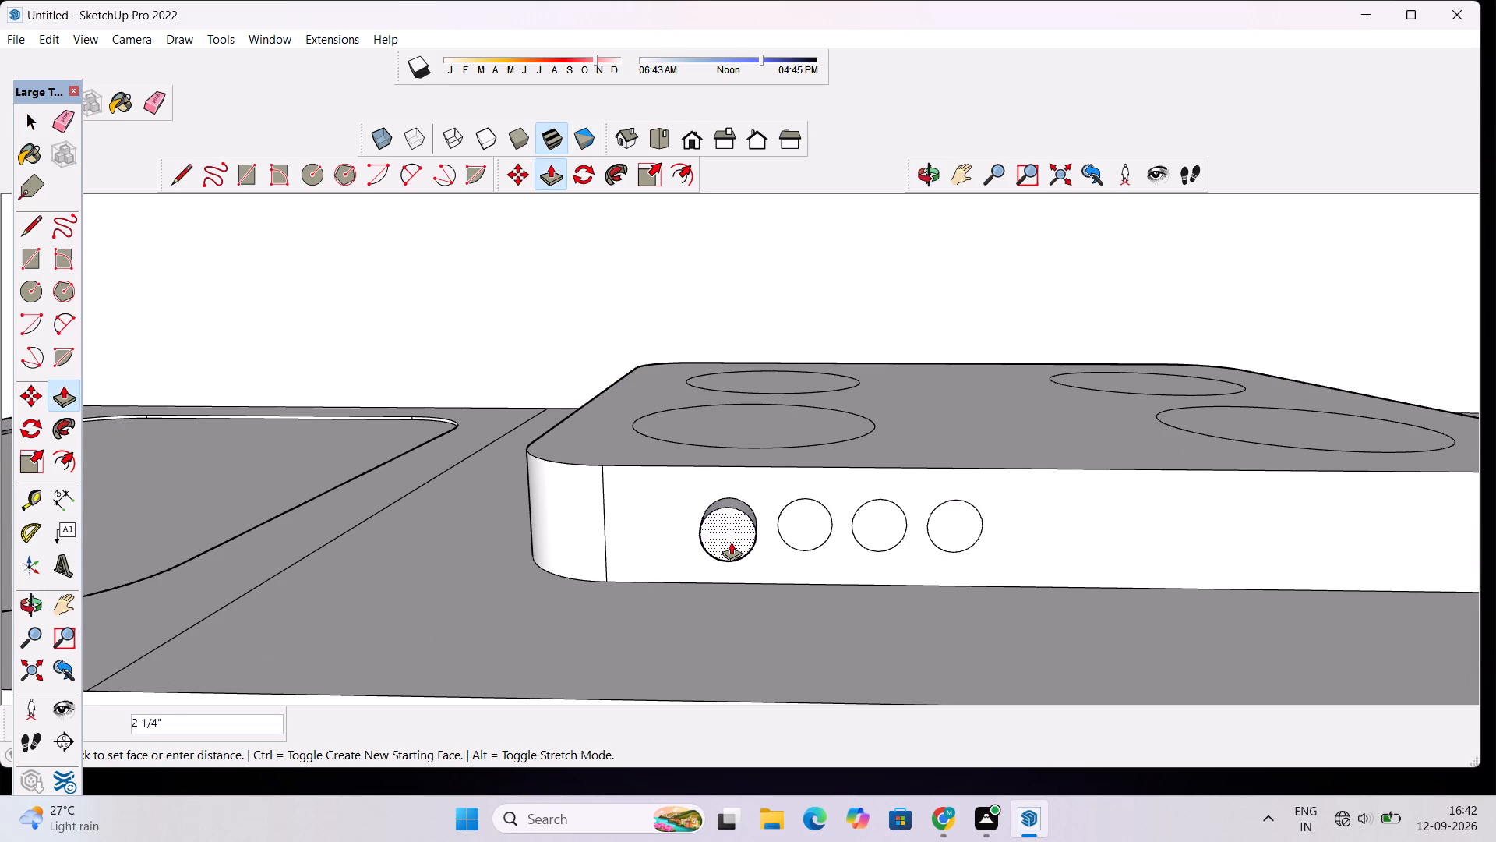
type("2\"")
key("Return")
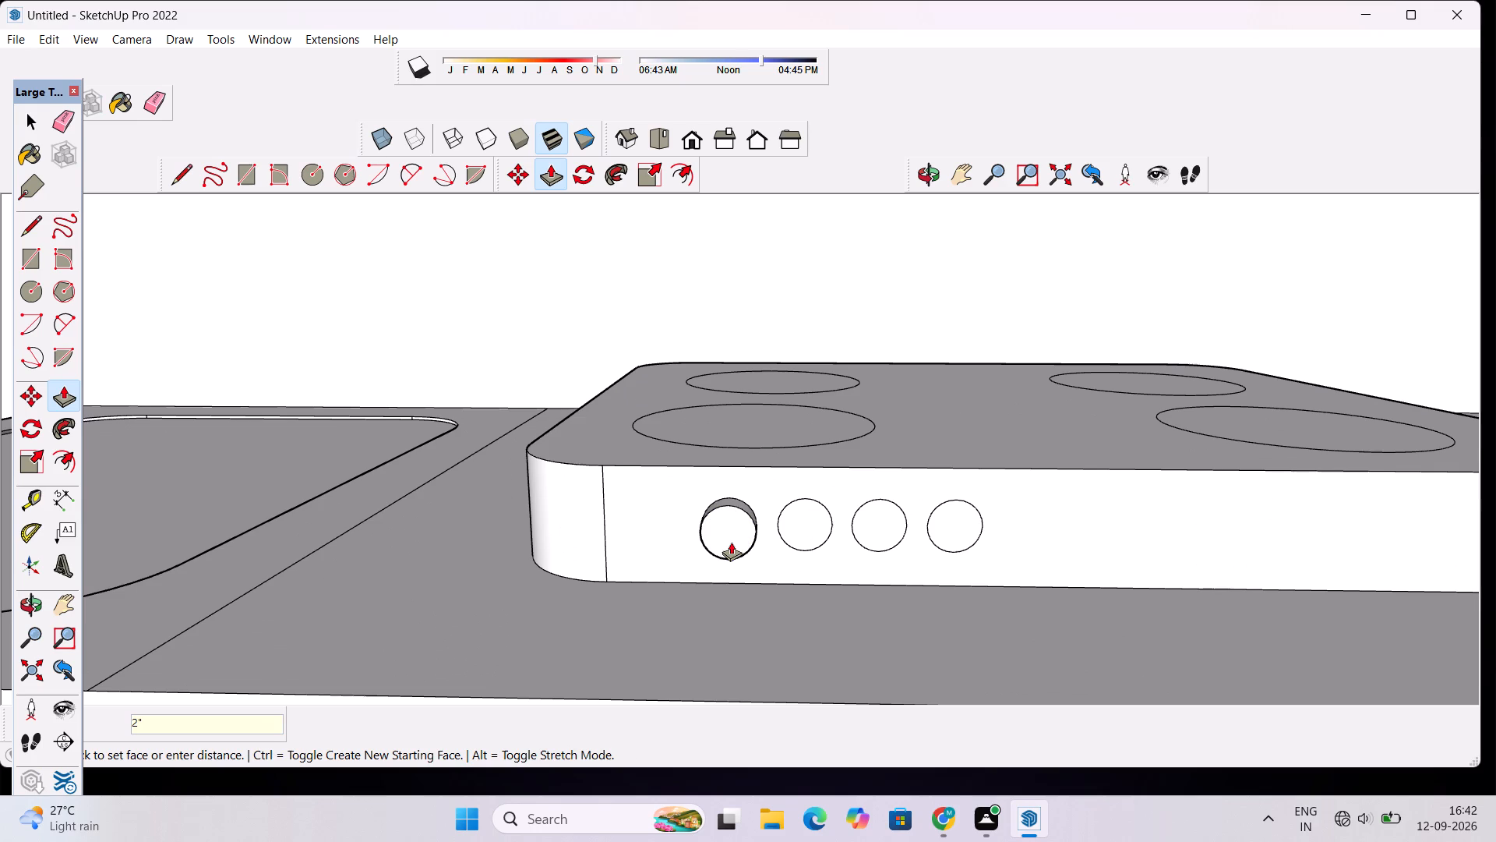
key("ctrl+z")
Pull the knob circle nearest the sink out 1" from the block's front face with Push/Pull.
left_click(742, 519)
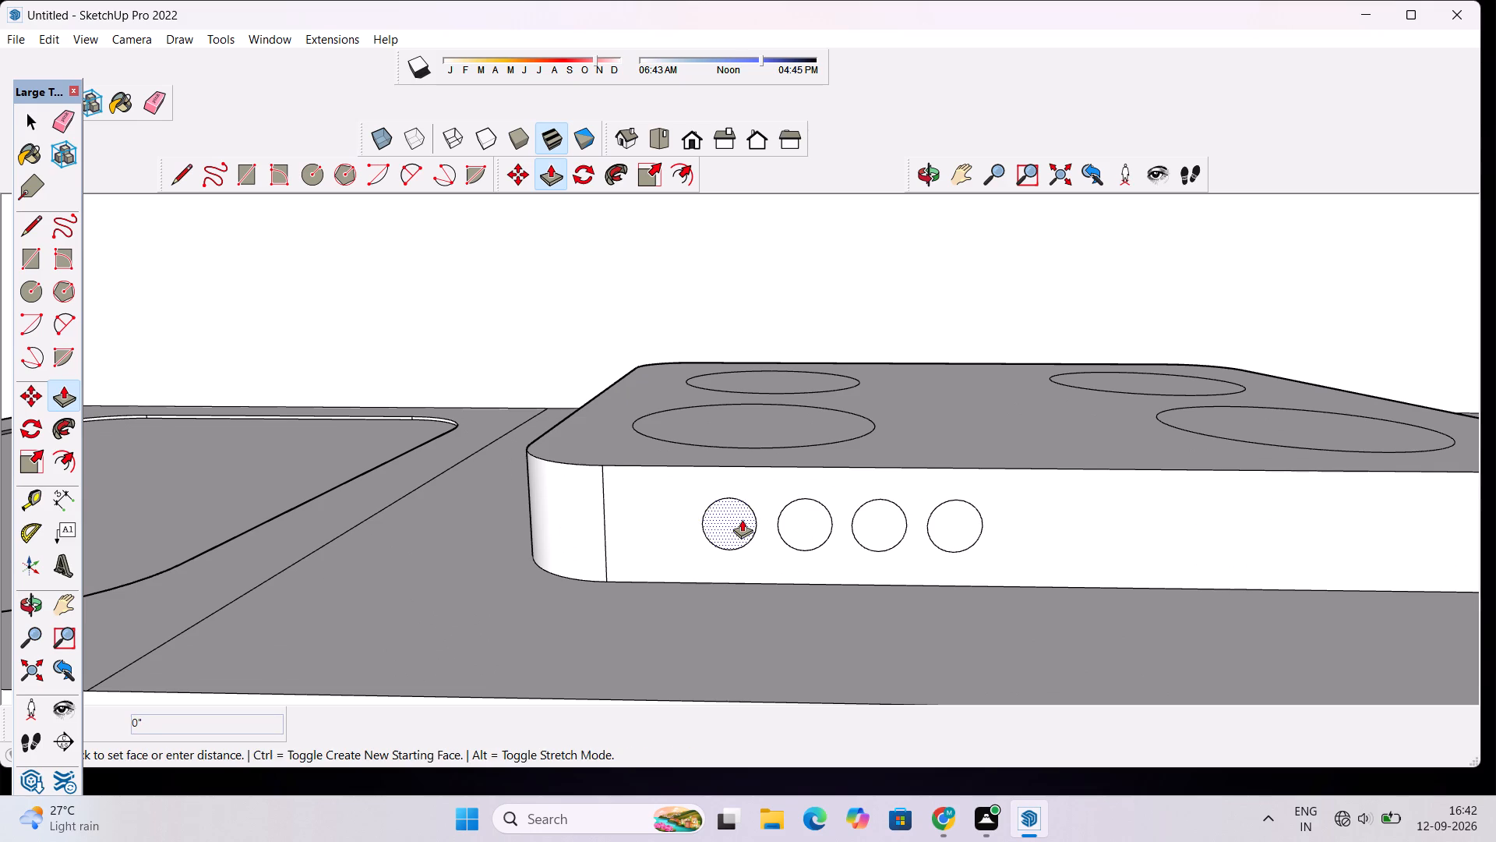
type("1\"")
key("Return")
Examine the protruding knob and the other knob circles on the cooktop's front face from several angles.
left_click(930, 180)
left_click_drag(923, 479, 737, 487)
scroll(616, 550, "down", 5)
left_click_drag(563, 564, 643, 582)
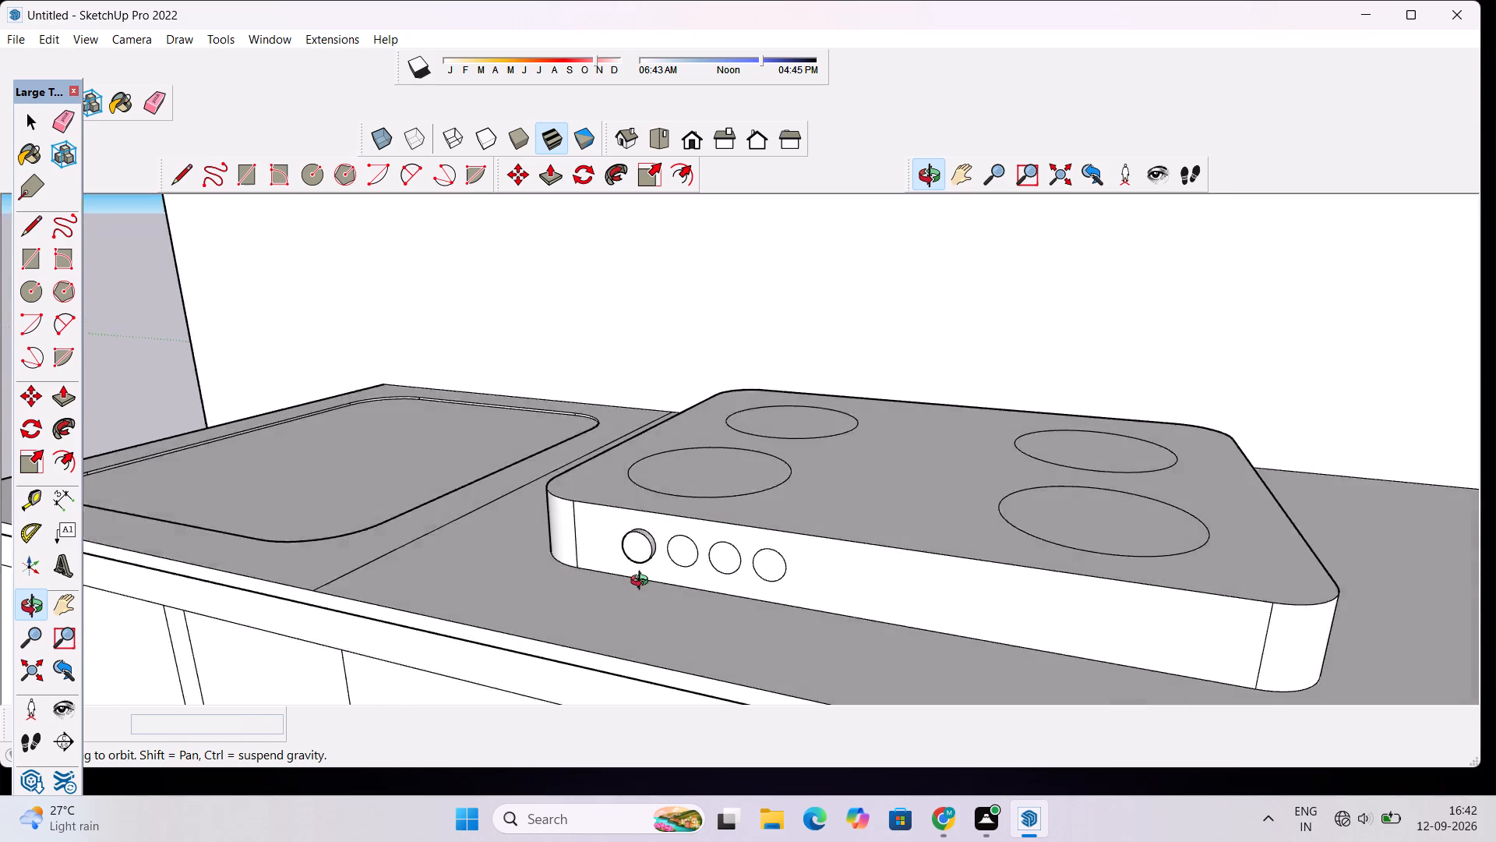
left_click_drag(643, 582, 708, 575)
scroll(683, 539, "up", 5)
left_click_drag(652, 589, 756, 601)
scroll(836, 550, "up", 5)
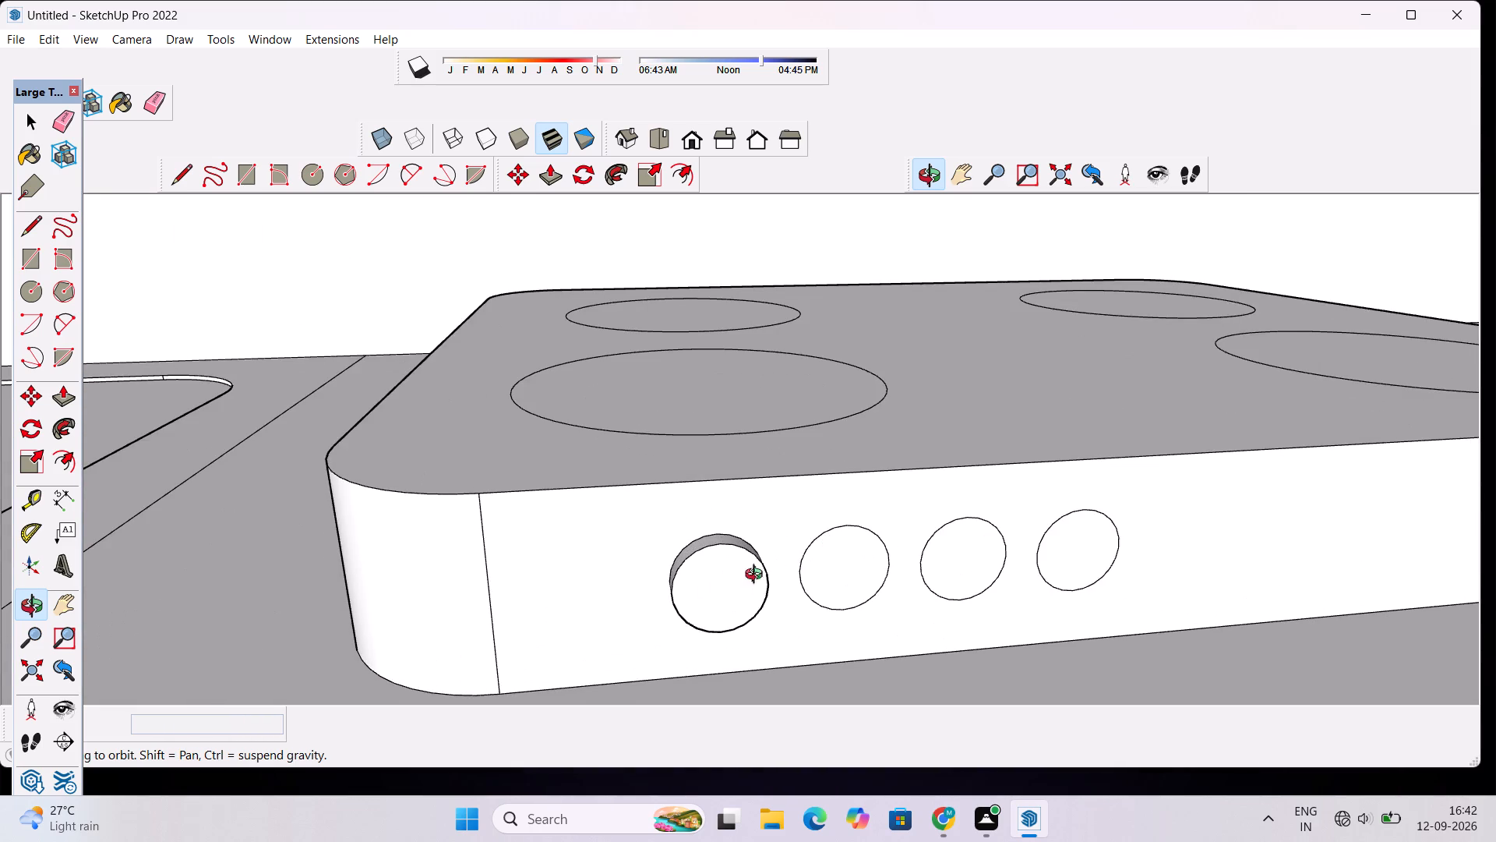
scroll(716, 591, "down", 2)
left_click_drag(692, 660, 759, 657)
scroll(913, 564, "down", 2)
left_click_drag(914, 564, 799, 549, "shift")
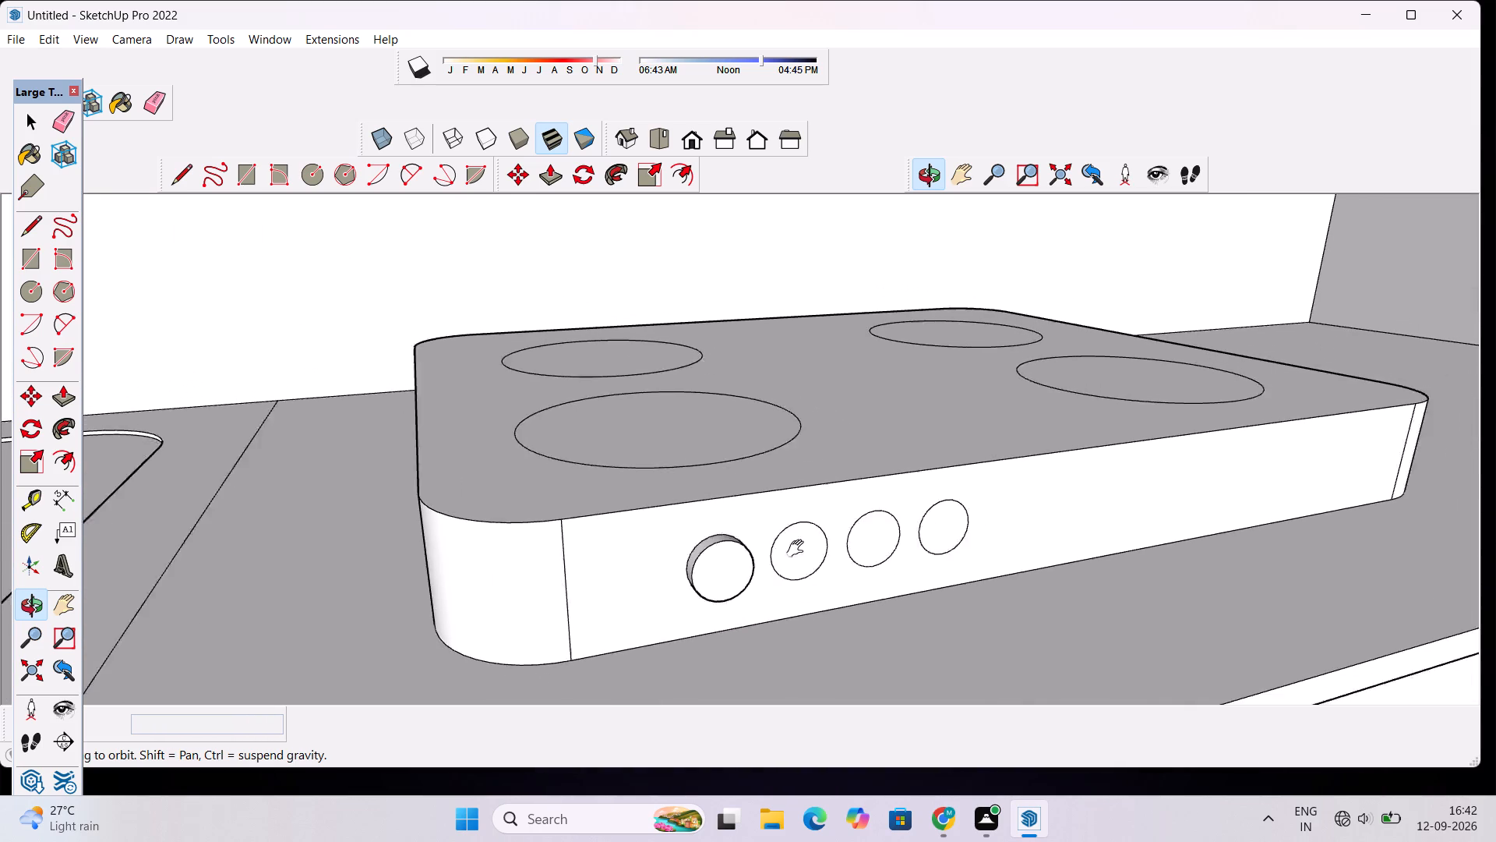
left_click_drag(799, 549, 738, 522, "shift")
scroll(638, 568, "up", 2)
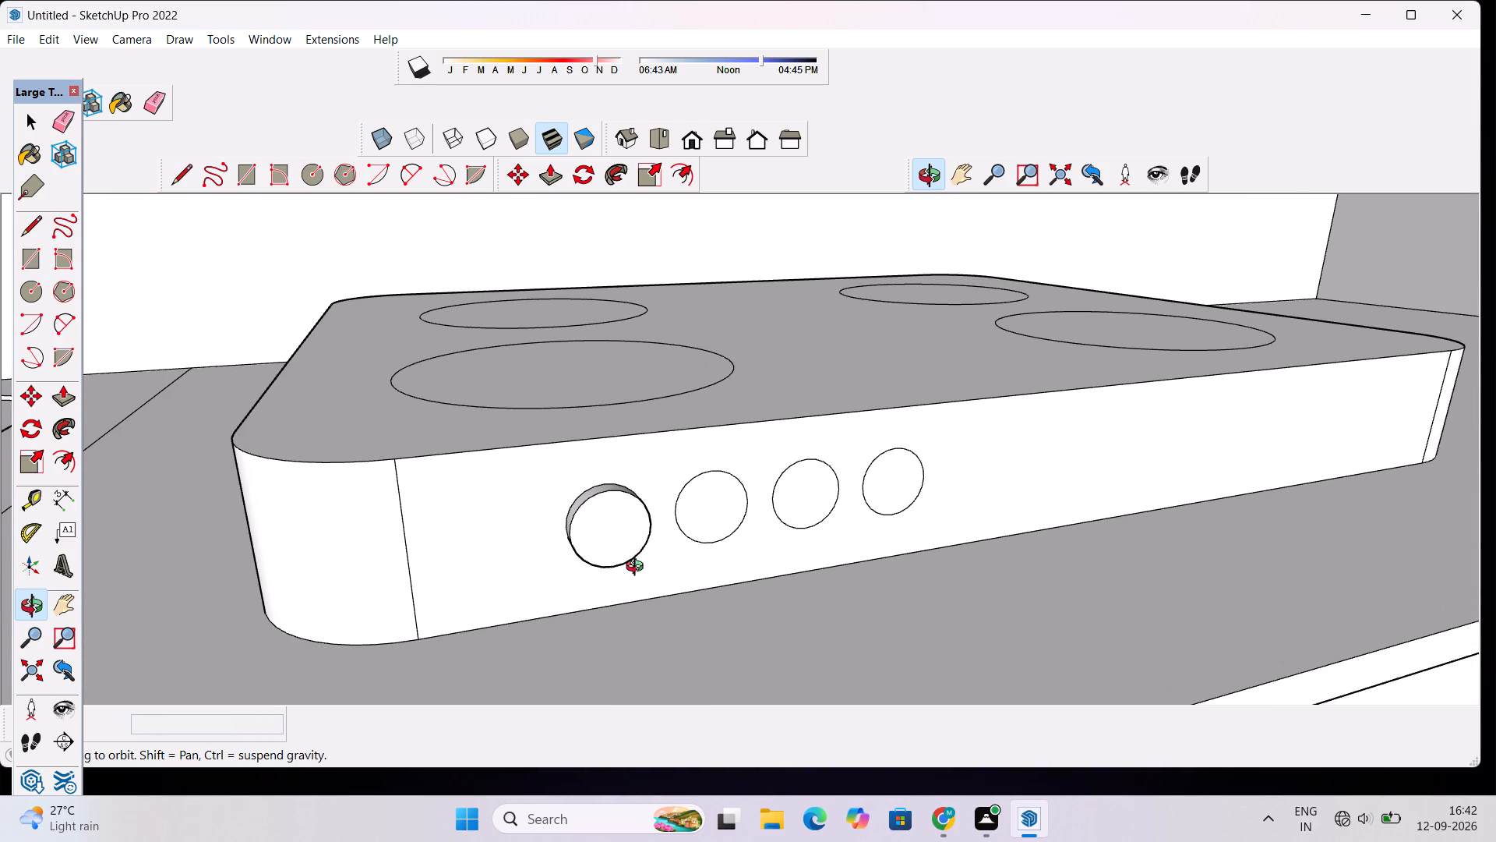
Undo the 1" pull of the knob circle nearest the sink and pull it out 0.5" with Push/Pull instead.
key("ctrl+z")
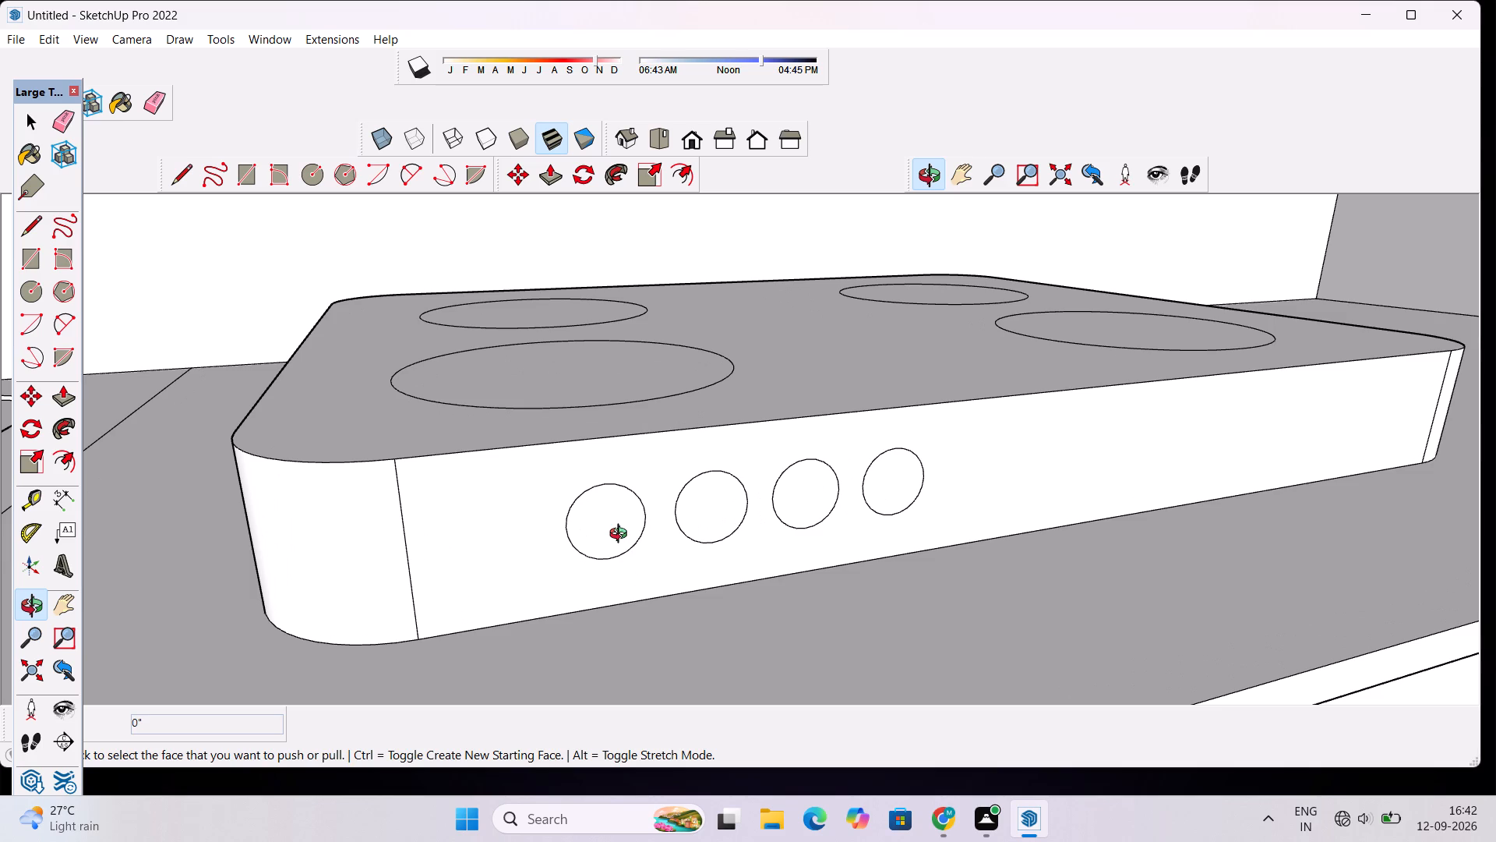
key("p")
left_click(620, 527)
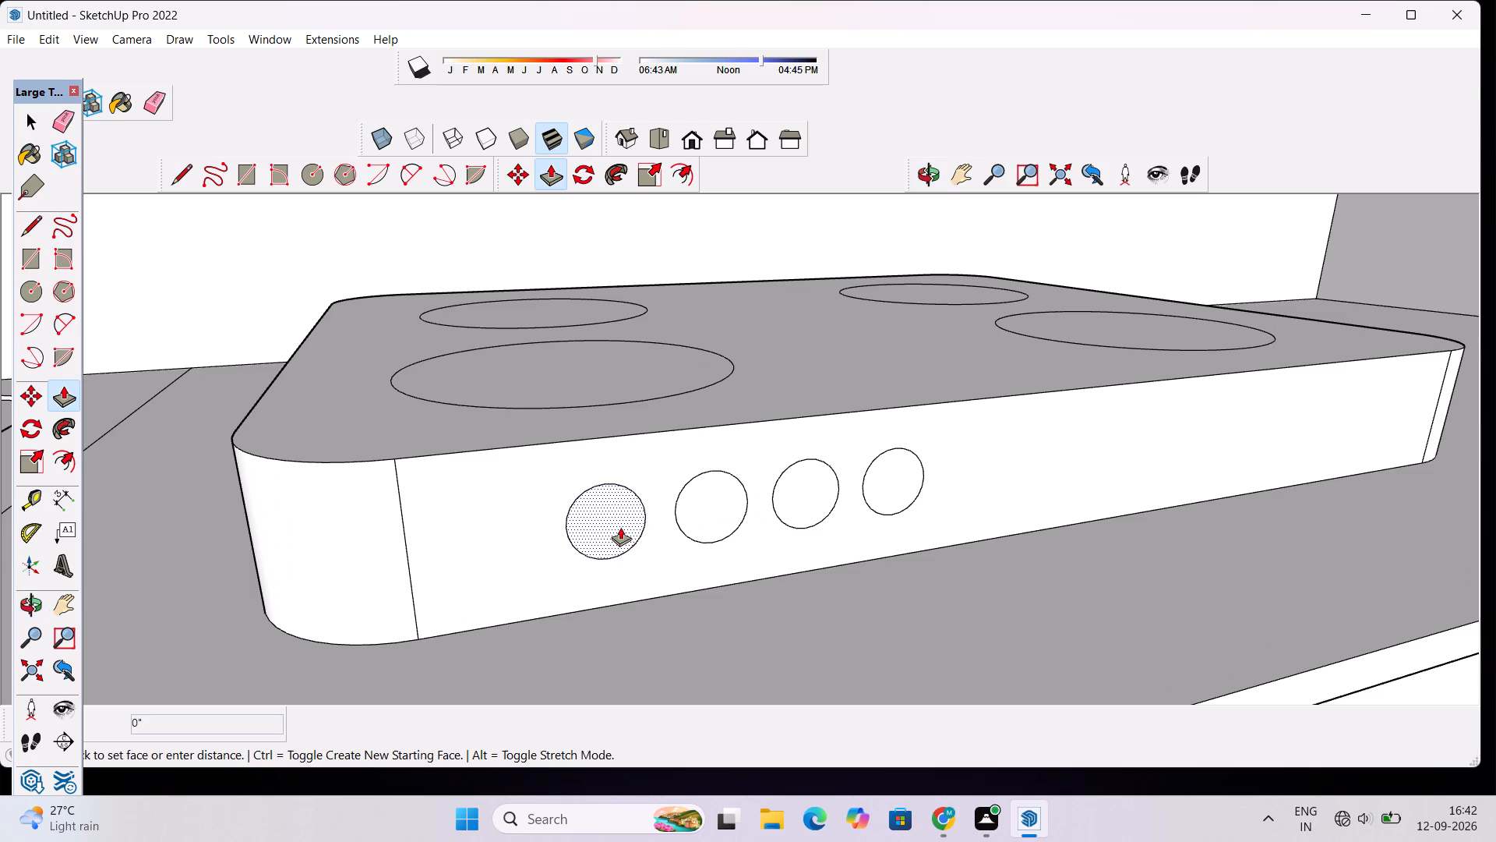
type("0.5\"")
key("Return")
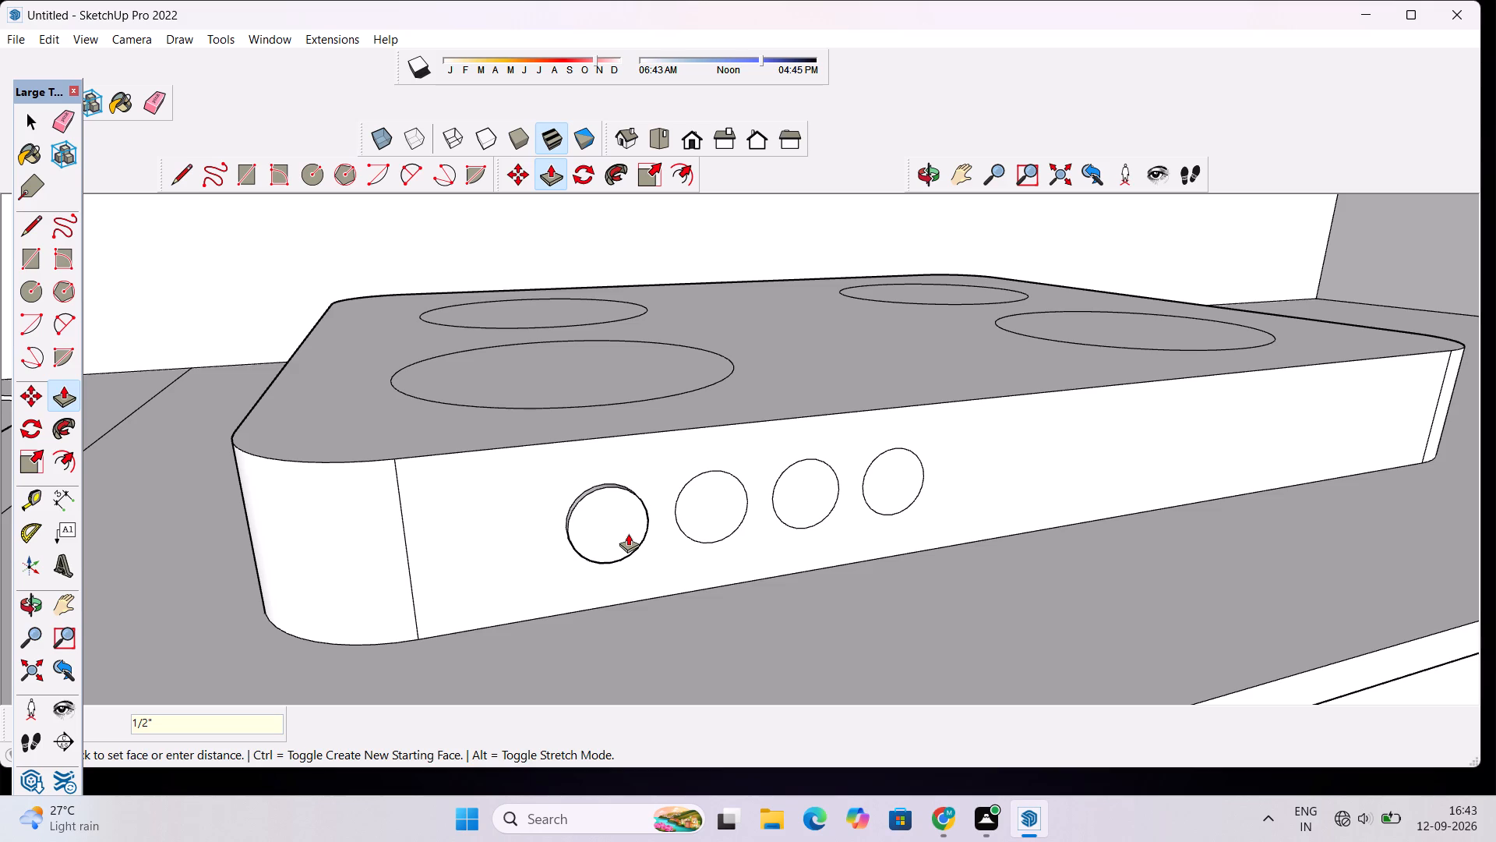
Pull the other three knob circles out 1/2" with Push/Pull, matching the depth of the knob nearest the sink.
left_click(707, 511)
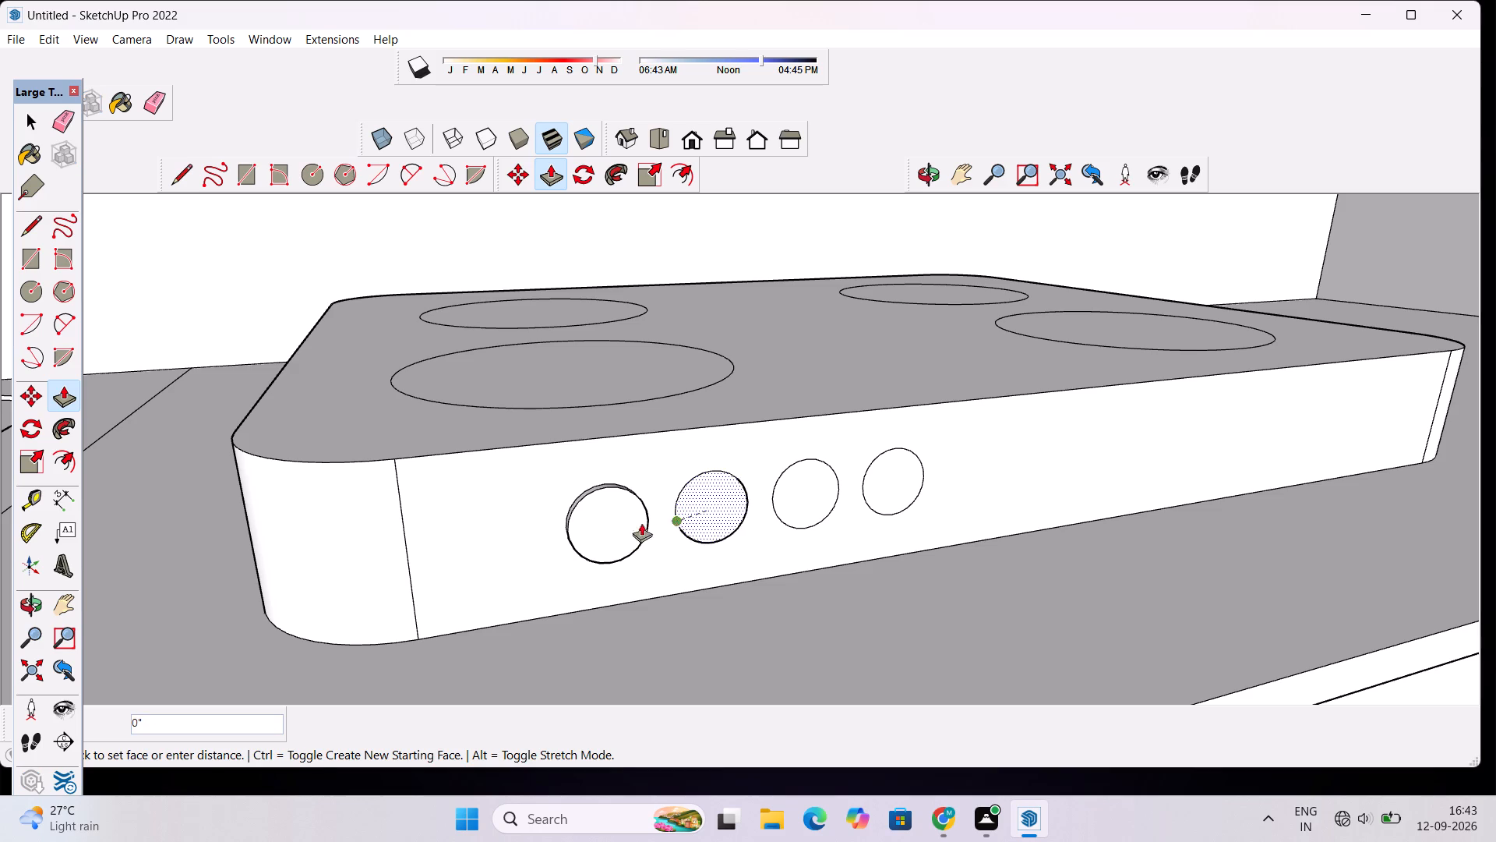
left_click(609, 523)
left_click(817, 482)
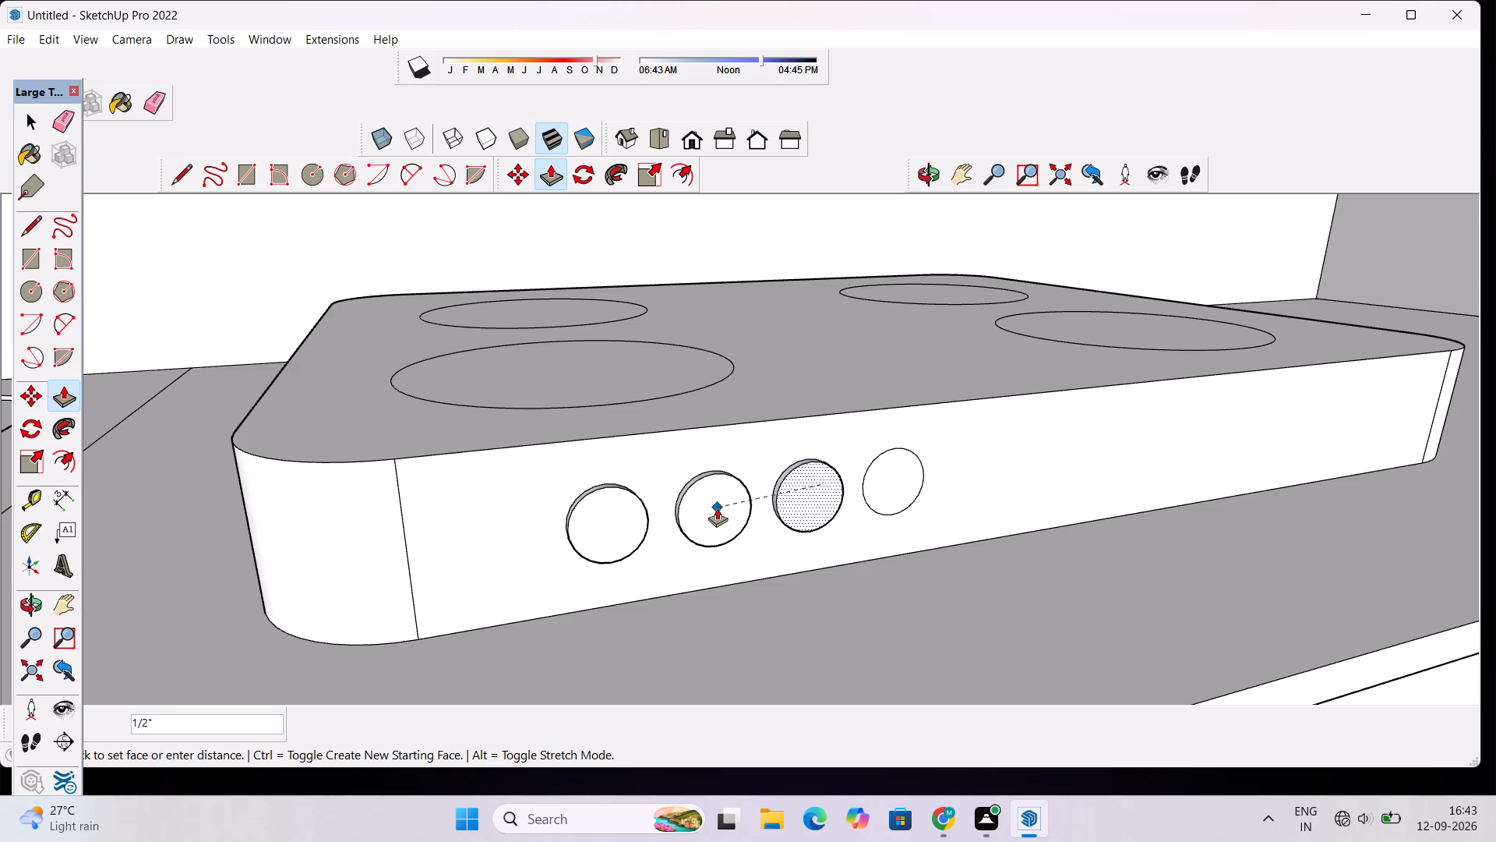
left_click(717, 508)
left_click(886, 478)
left_click(820, 490)
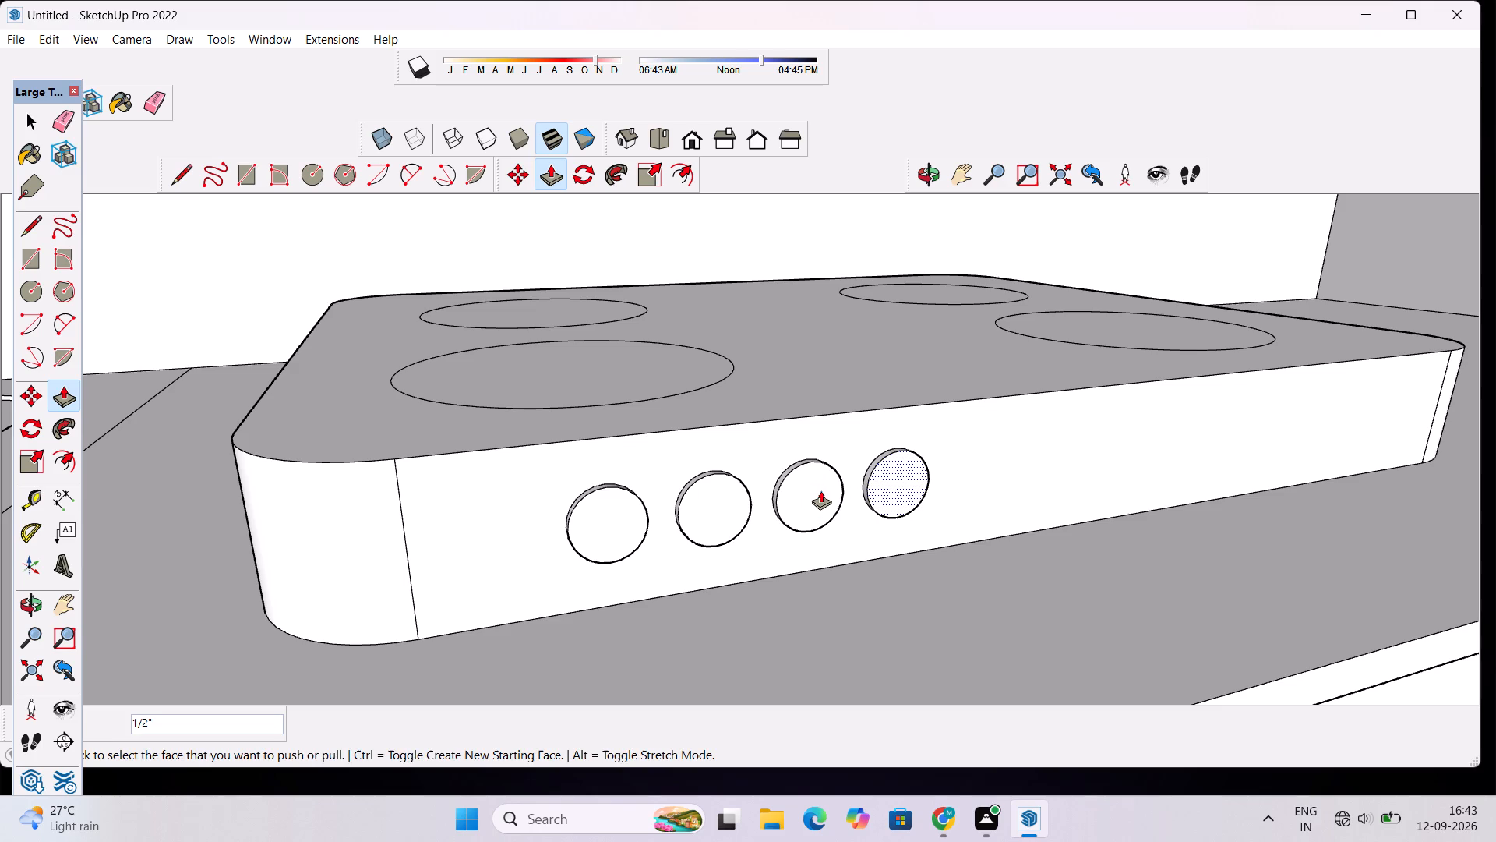
scroll(820, 491, "down", 4)
key("space")
Draw two parallel lines about 3 7/8" long across the front face of the knob nearest the sink, forming a central grip band.
scroll(687, 529, "up", 4)
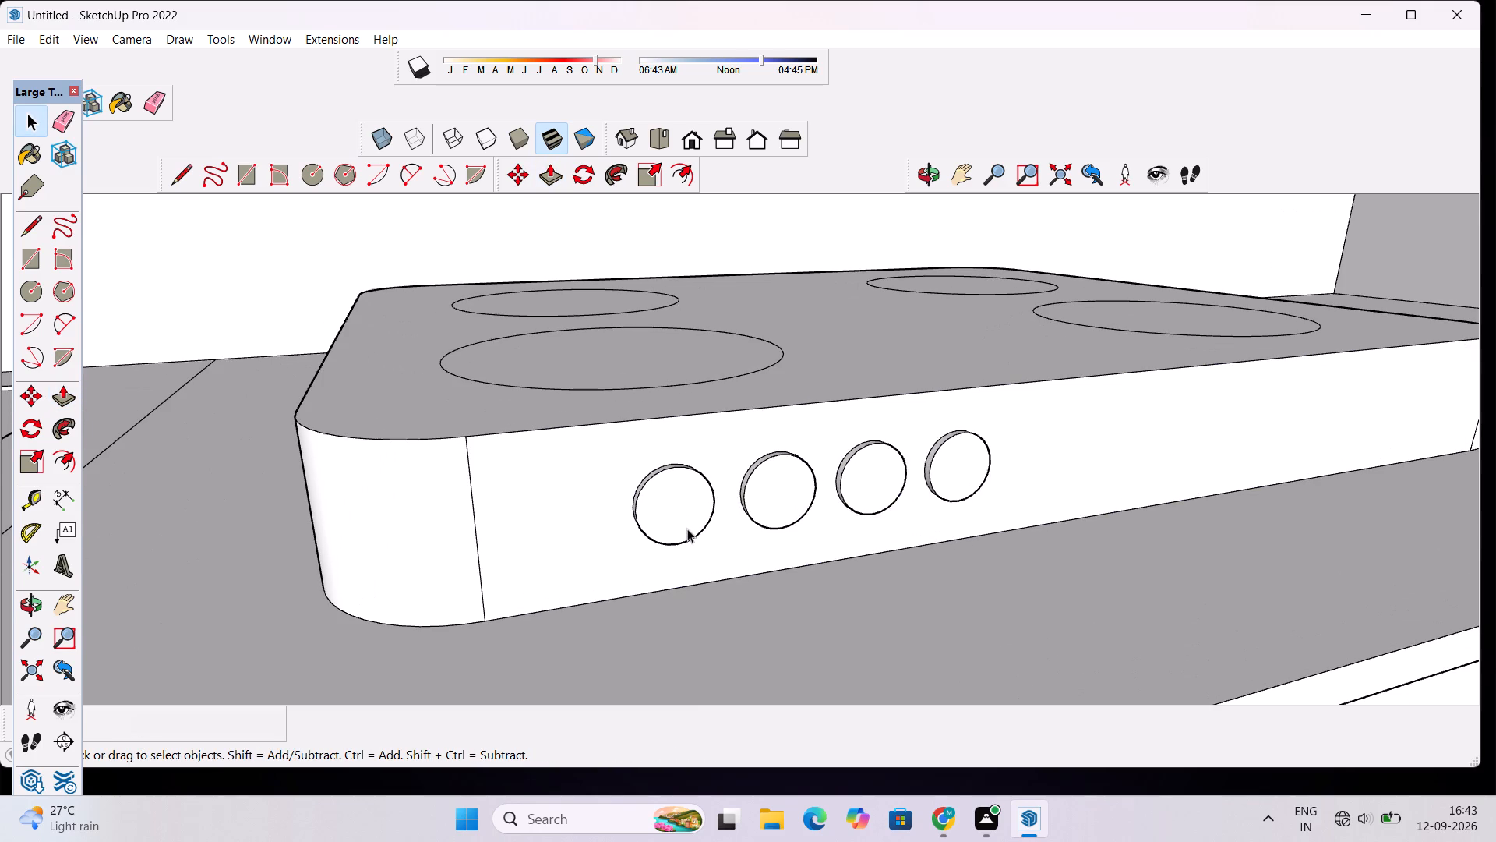
key("l")
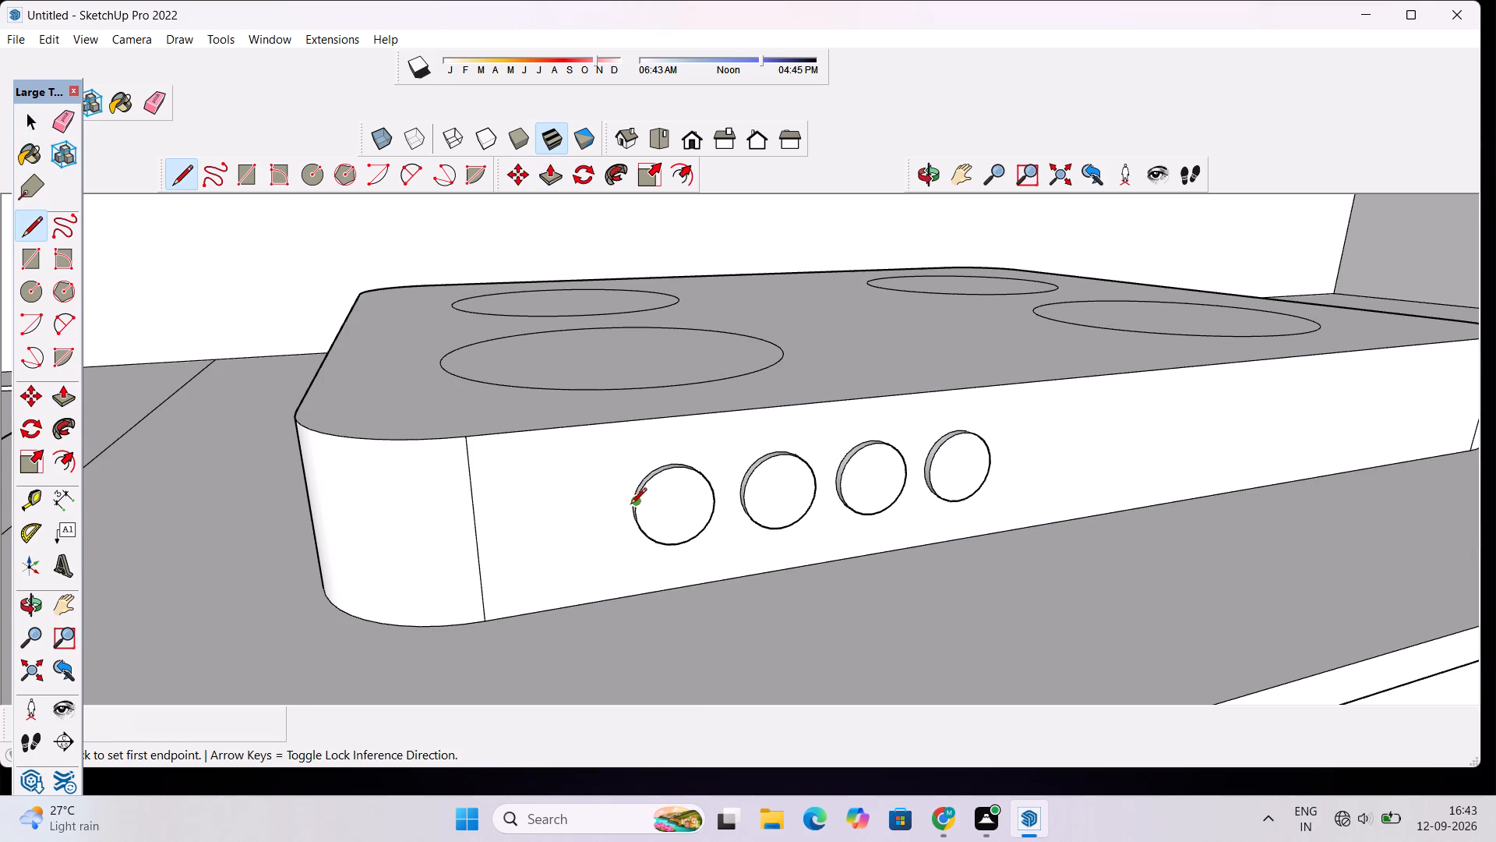
left_click(635, 503)
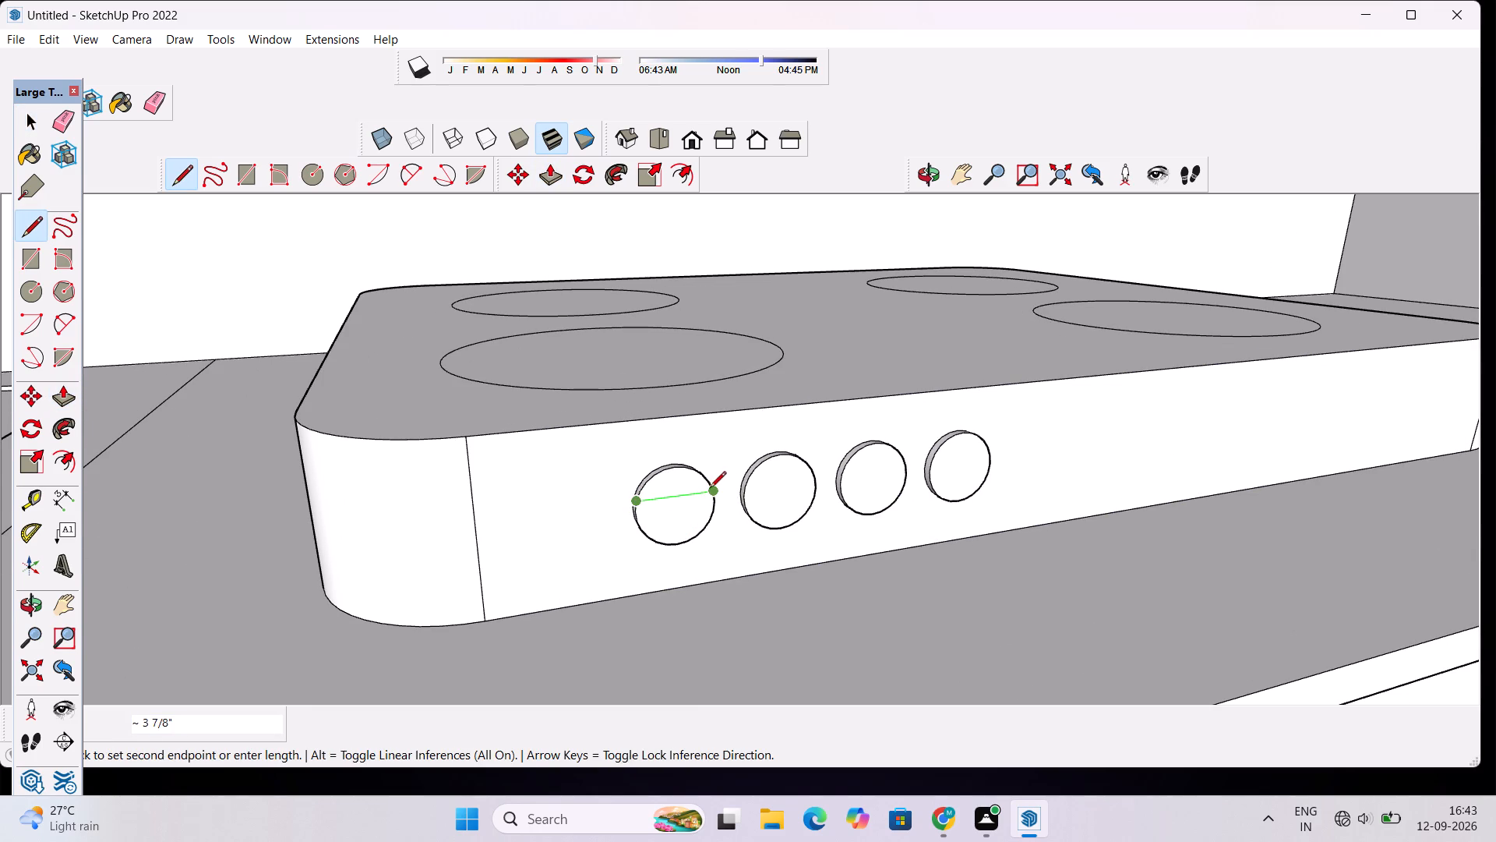
left_click(712, 490)
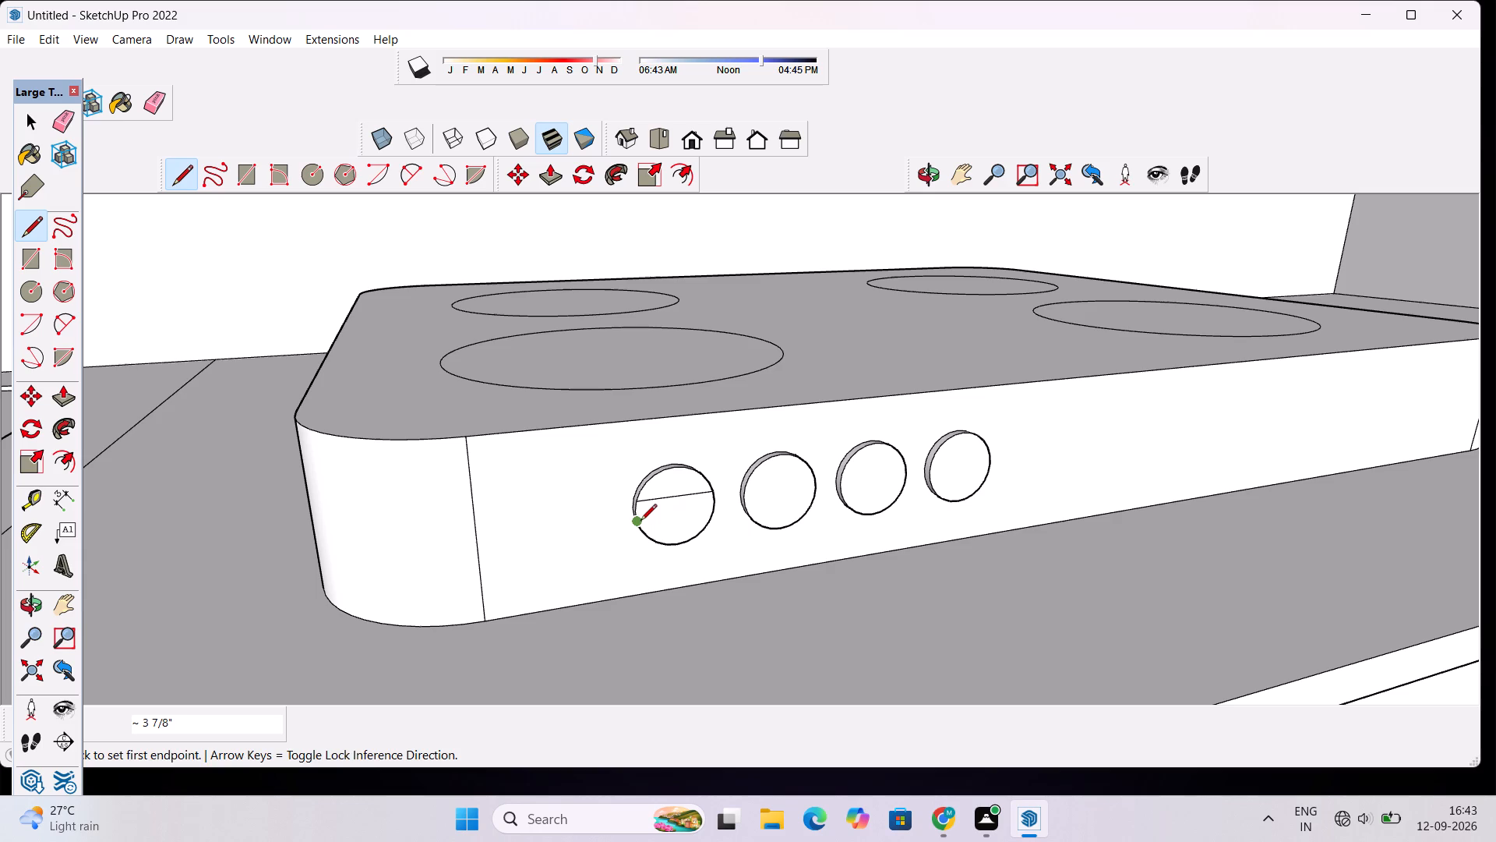
left_click(639, 521)
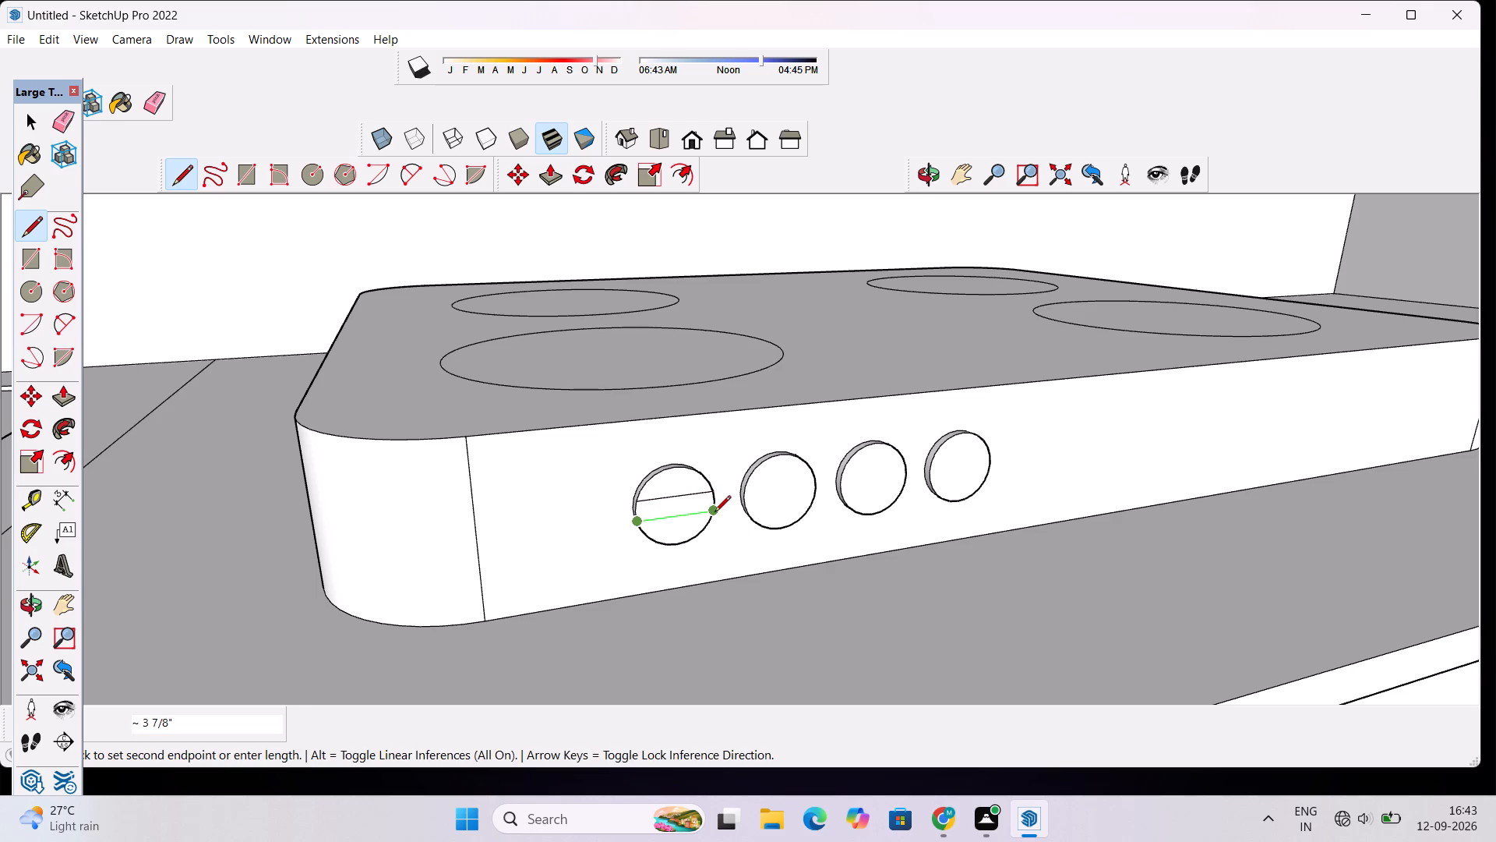
left_click(714, 513)
key("space")
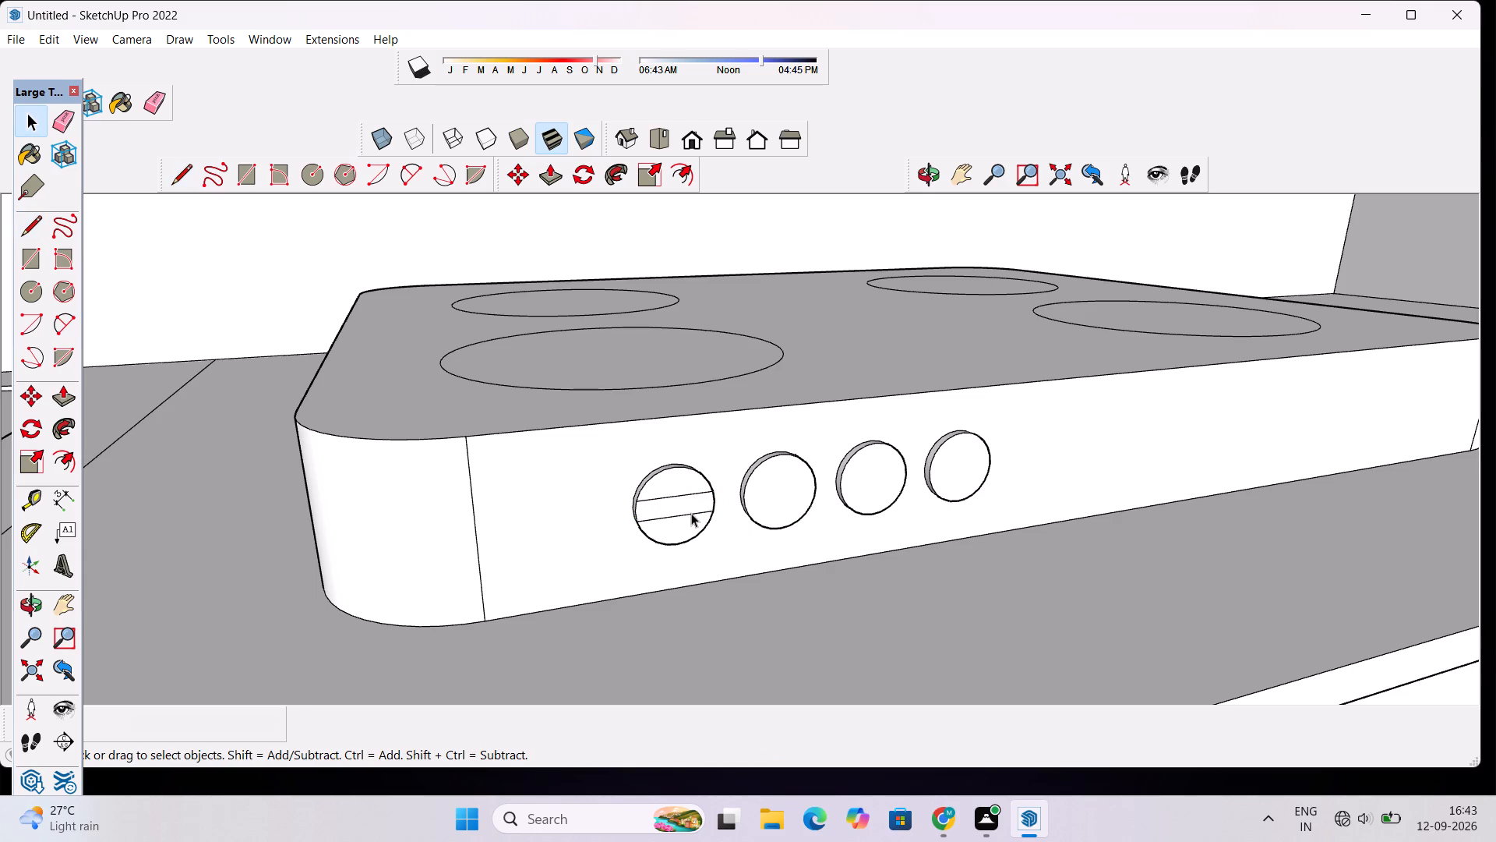
Copy the grip band face with its edges onto the other three knobs, spaced about 5 1/2" apart.
left_click(691, 506)
left_click(691, 506)
key("m")
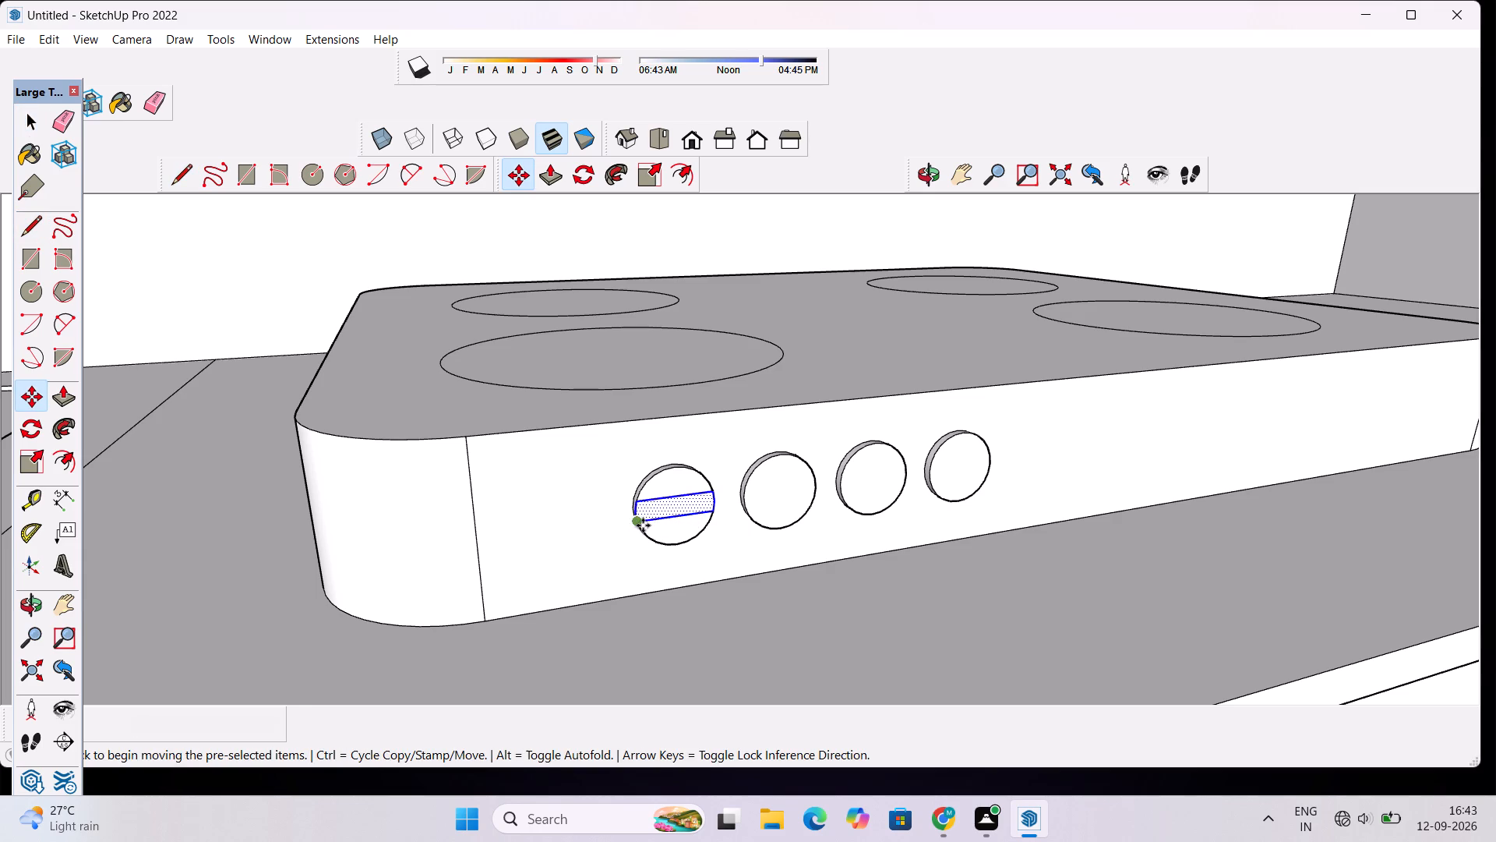
left_click(640, 523)
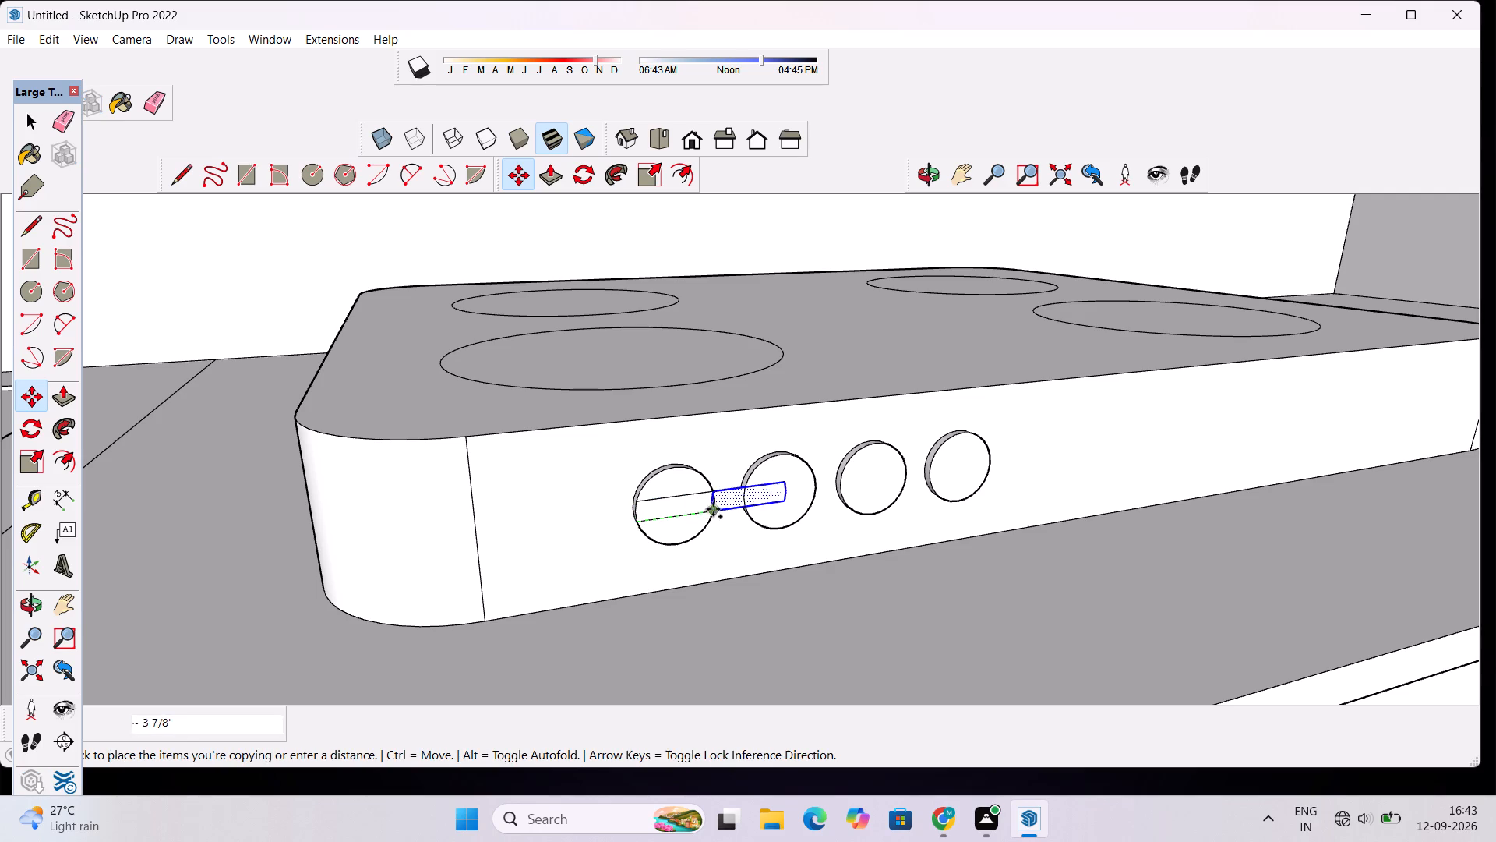
left_click(746, 504)
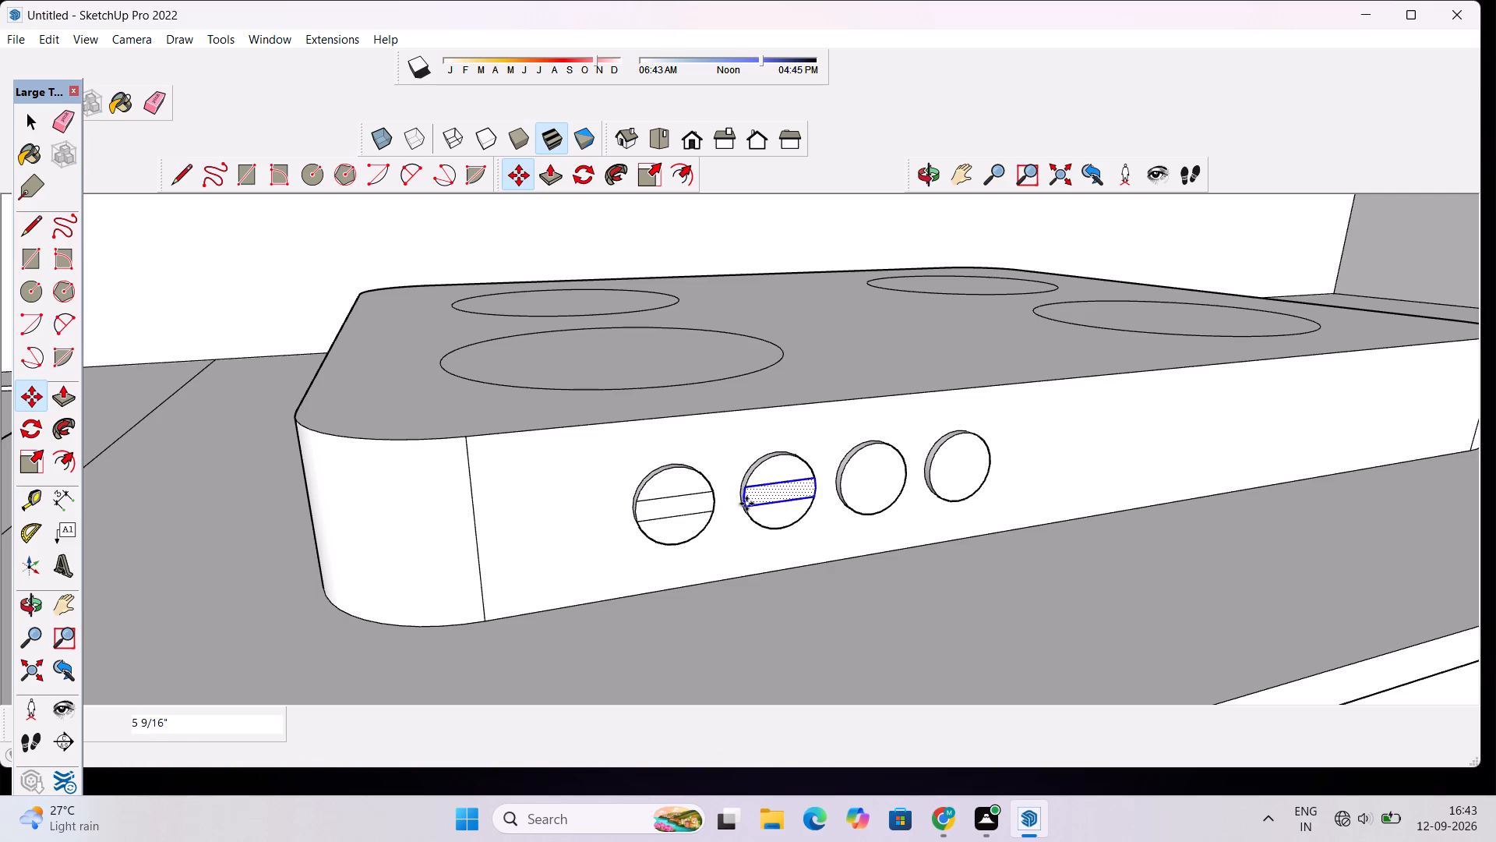
left_click(746, 504)
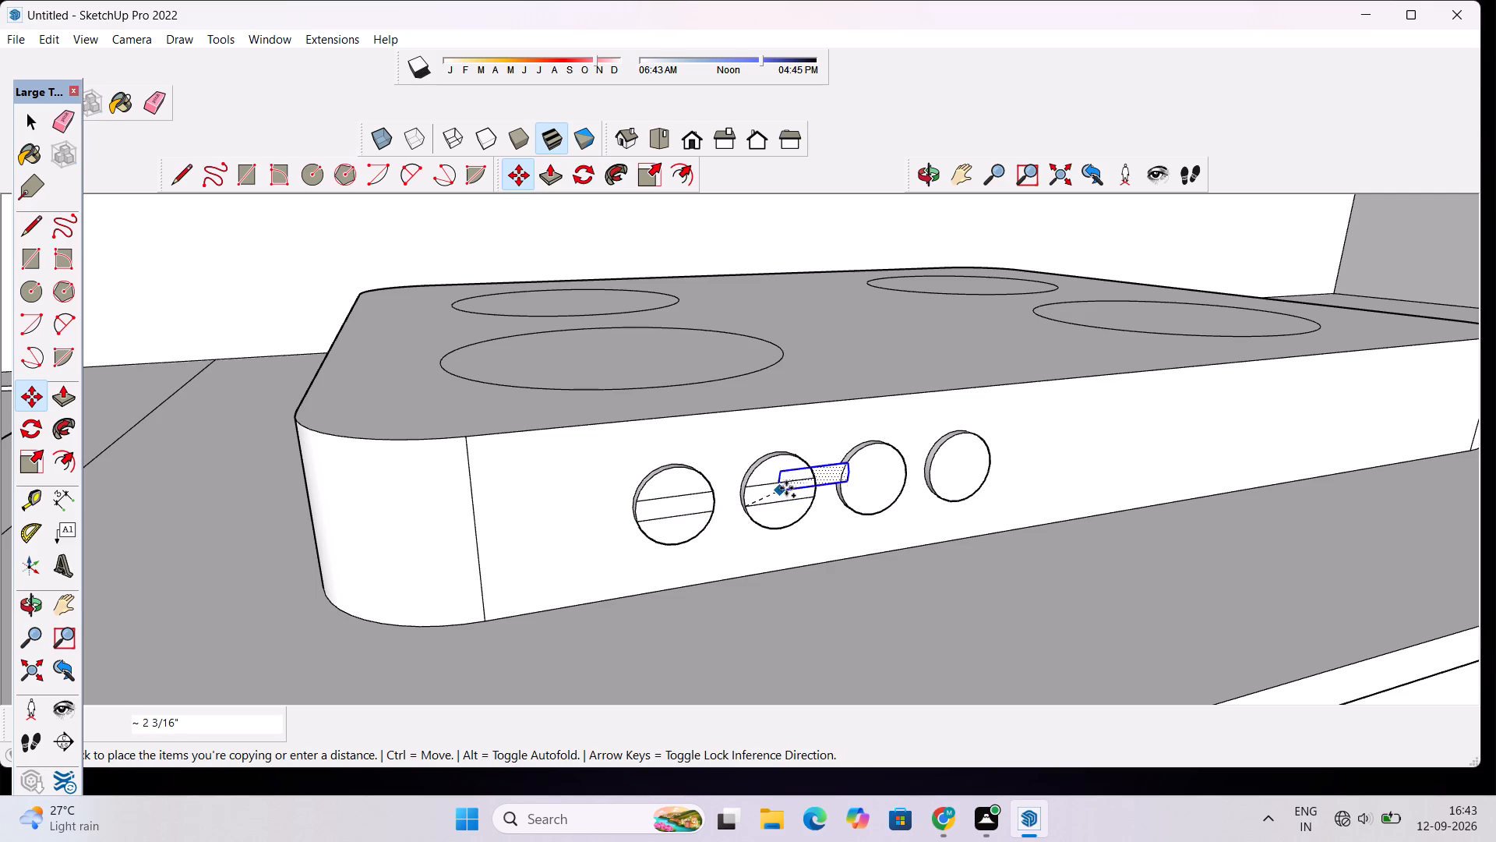
left_click(842, 495)
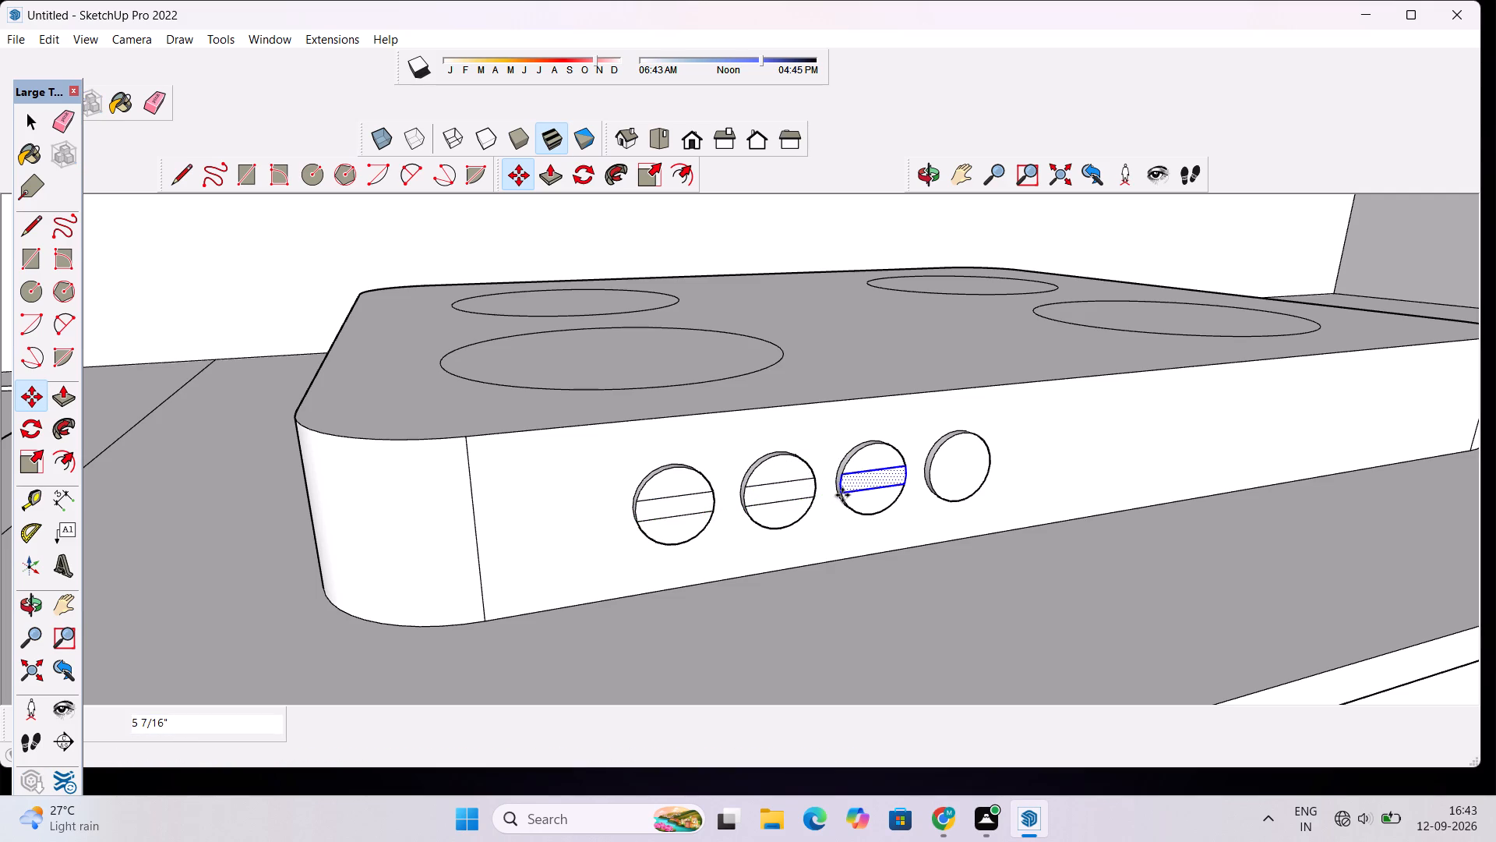
left_click(842, 495)
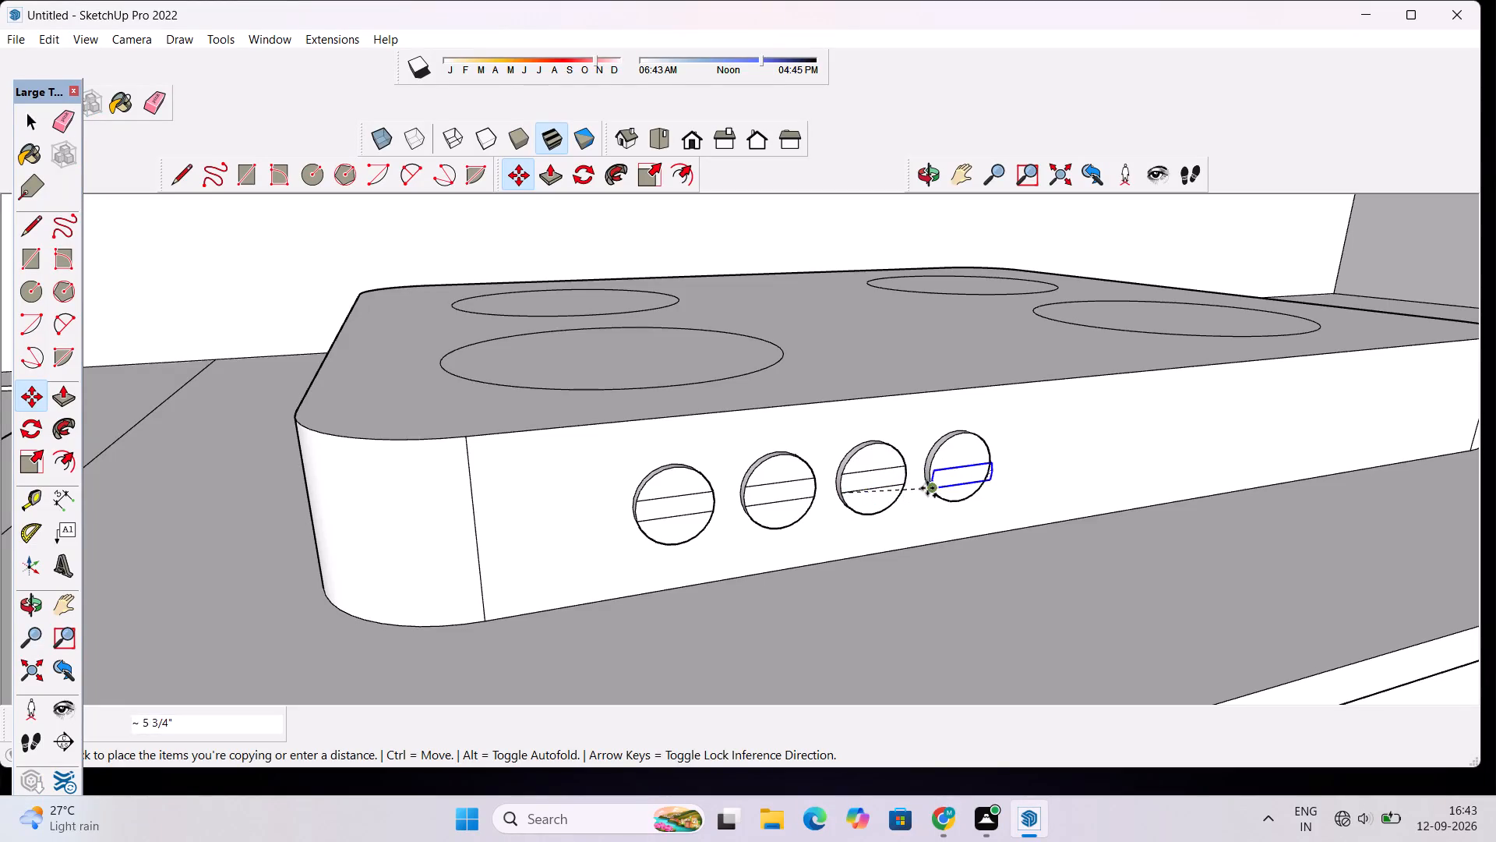
left_click(930, 480)
key("space")
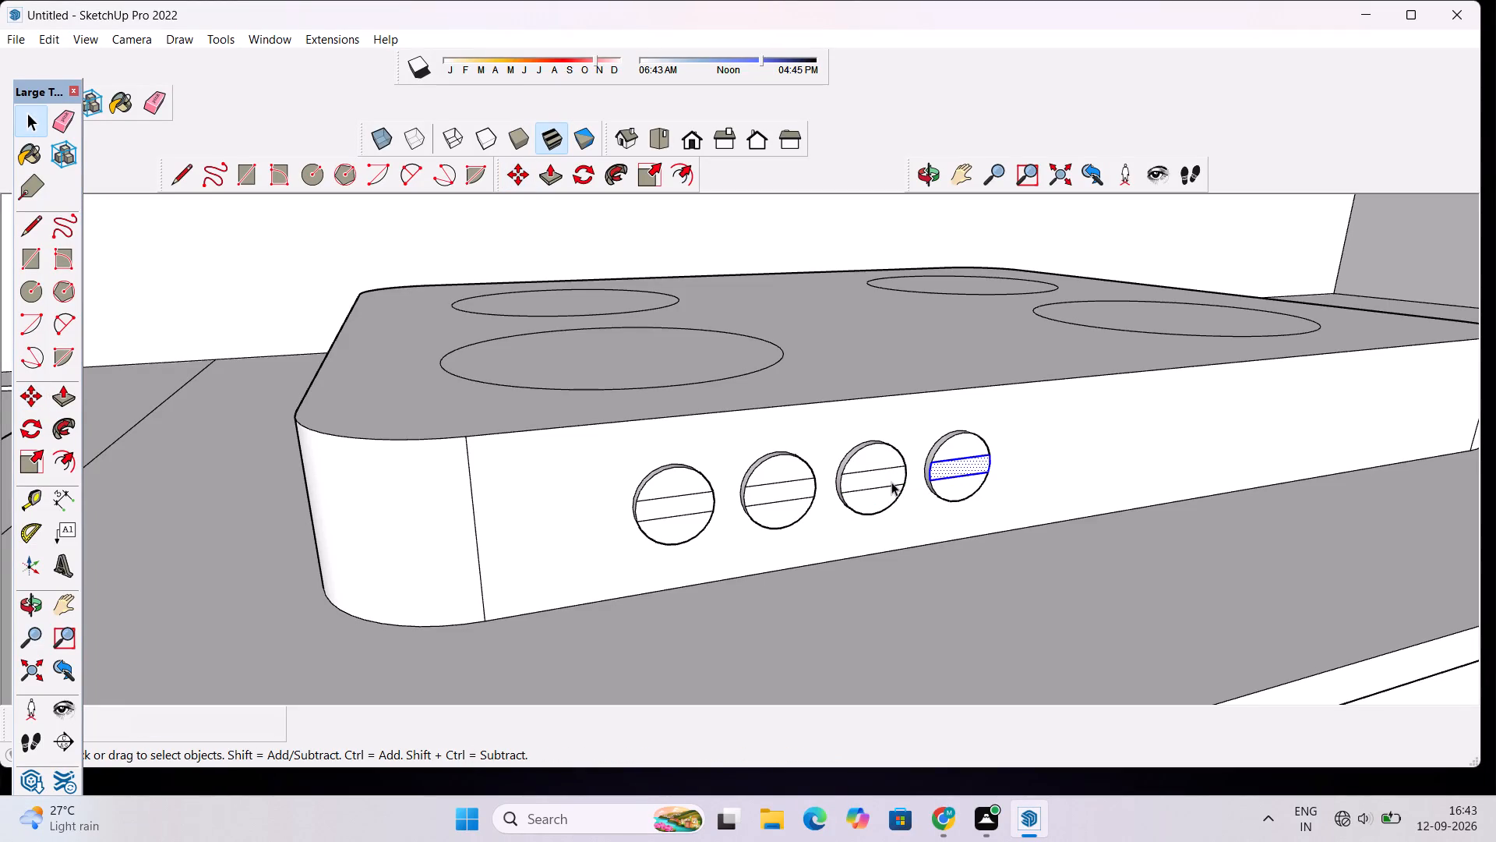
Pull the grip band on the knob nearest the sink out 0.5" with Push/Pull.
scroll(849, 480, "down", 4)
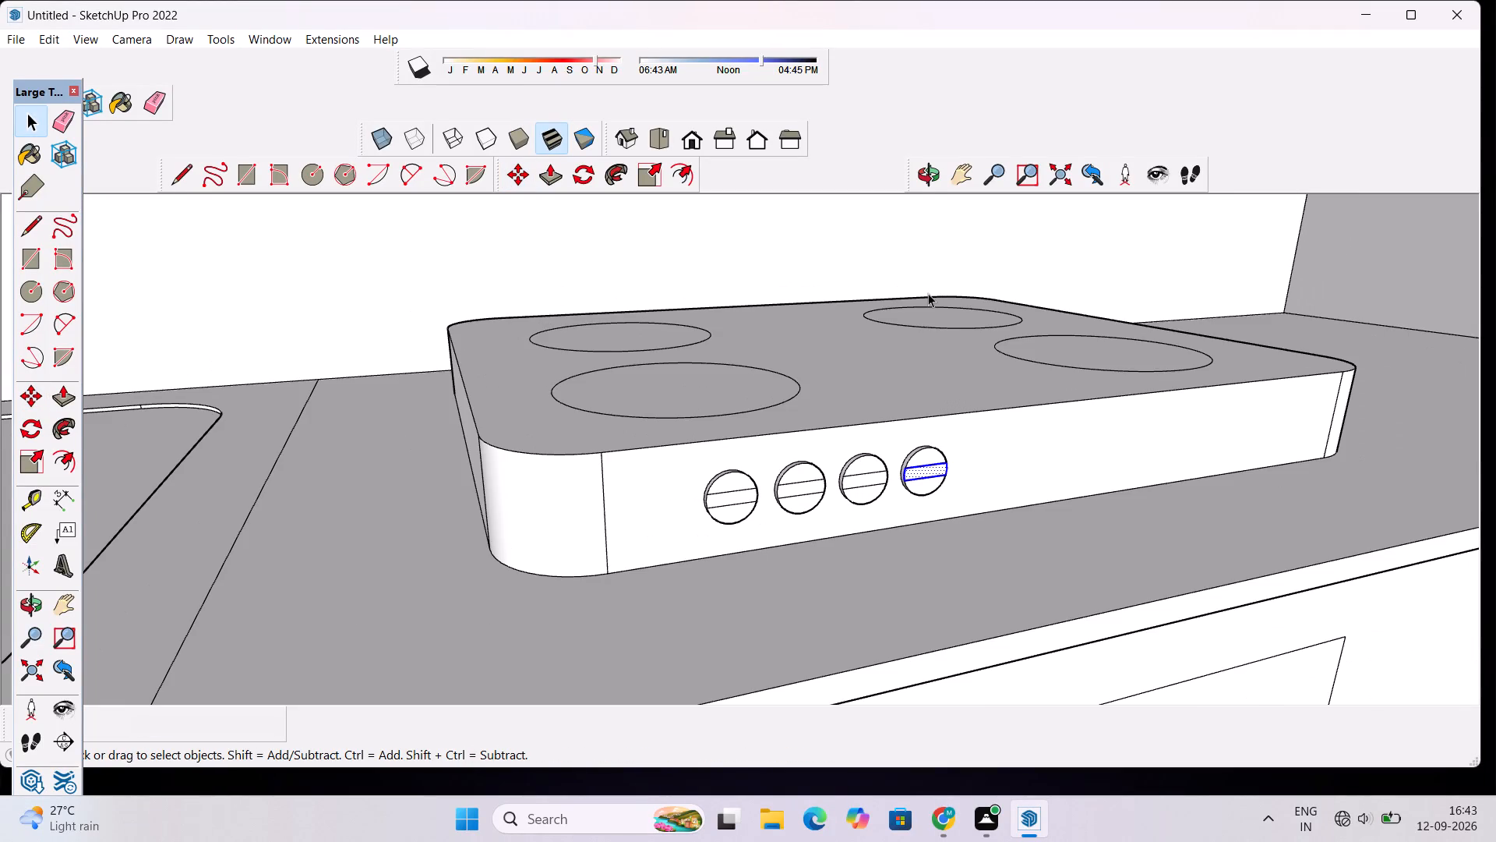
scroll(928, 293, "up", 1)
key("p")
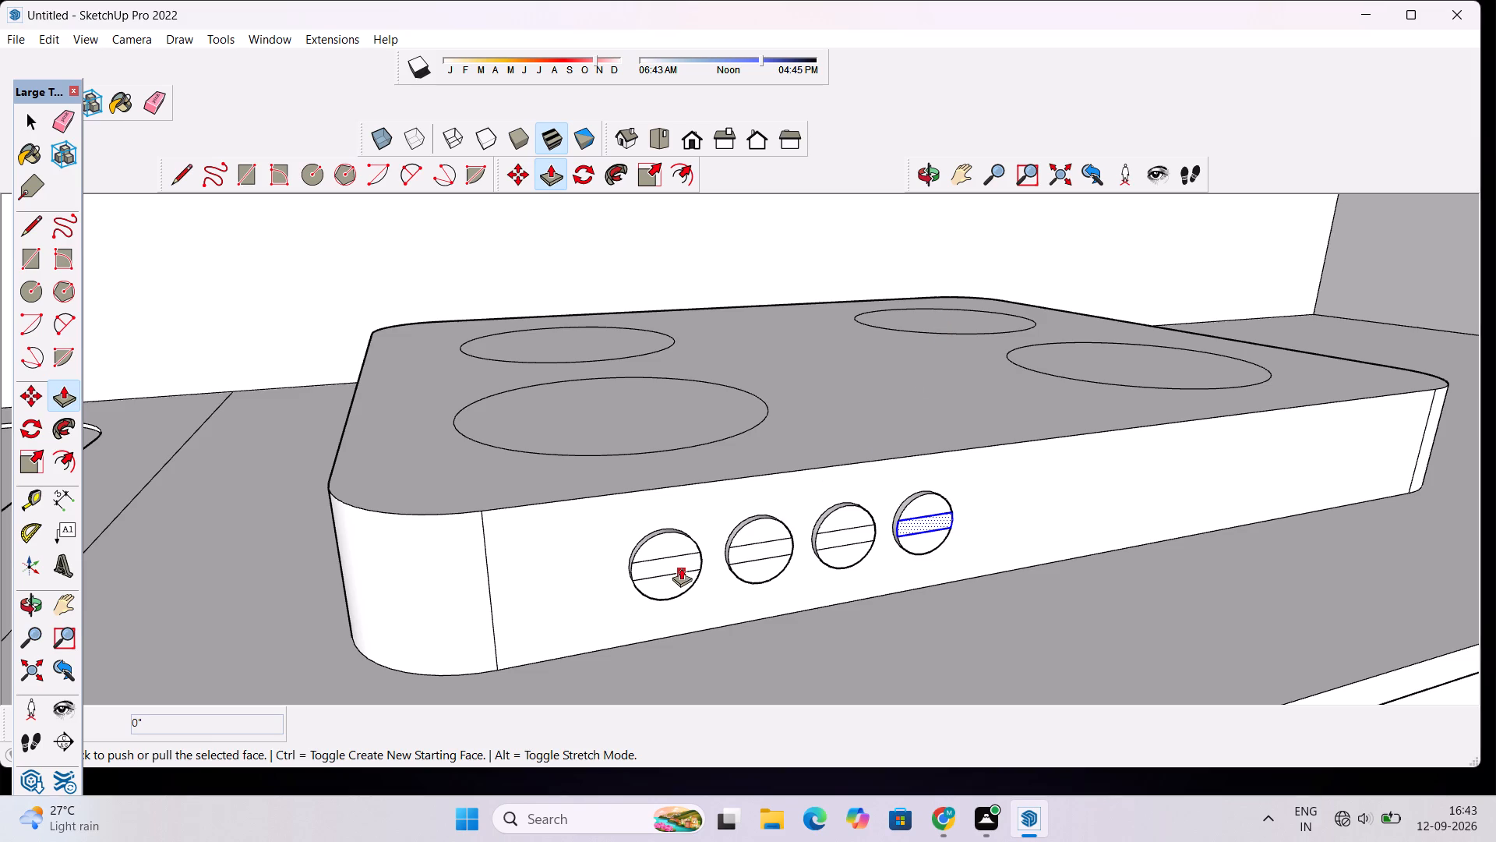
key("space")
left_click(656, 564)
key("p")
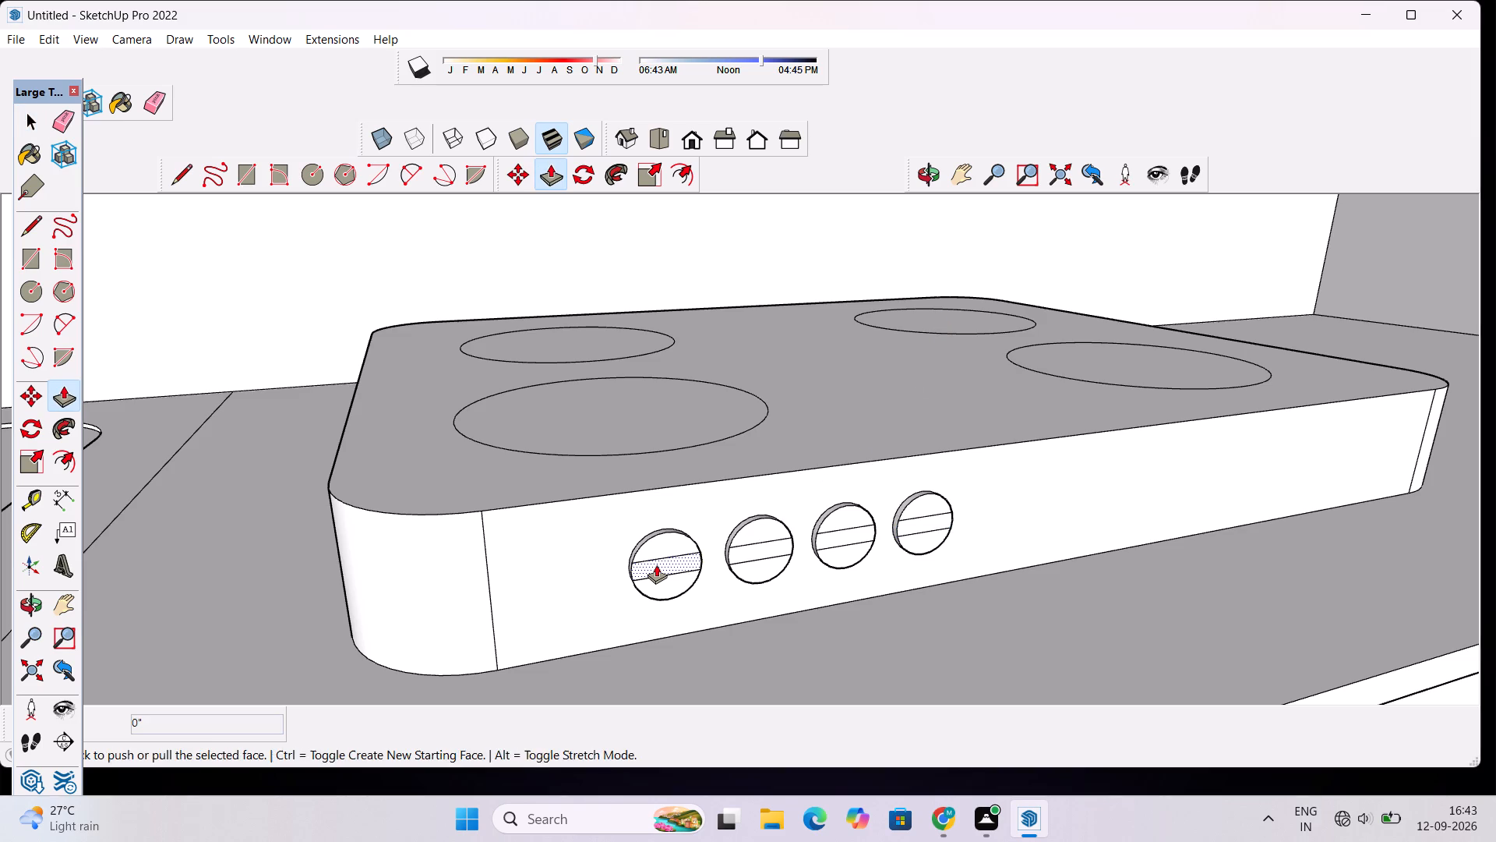
left_click(656, 564)
type("0.")
type("5\"")
key("Return")
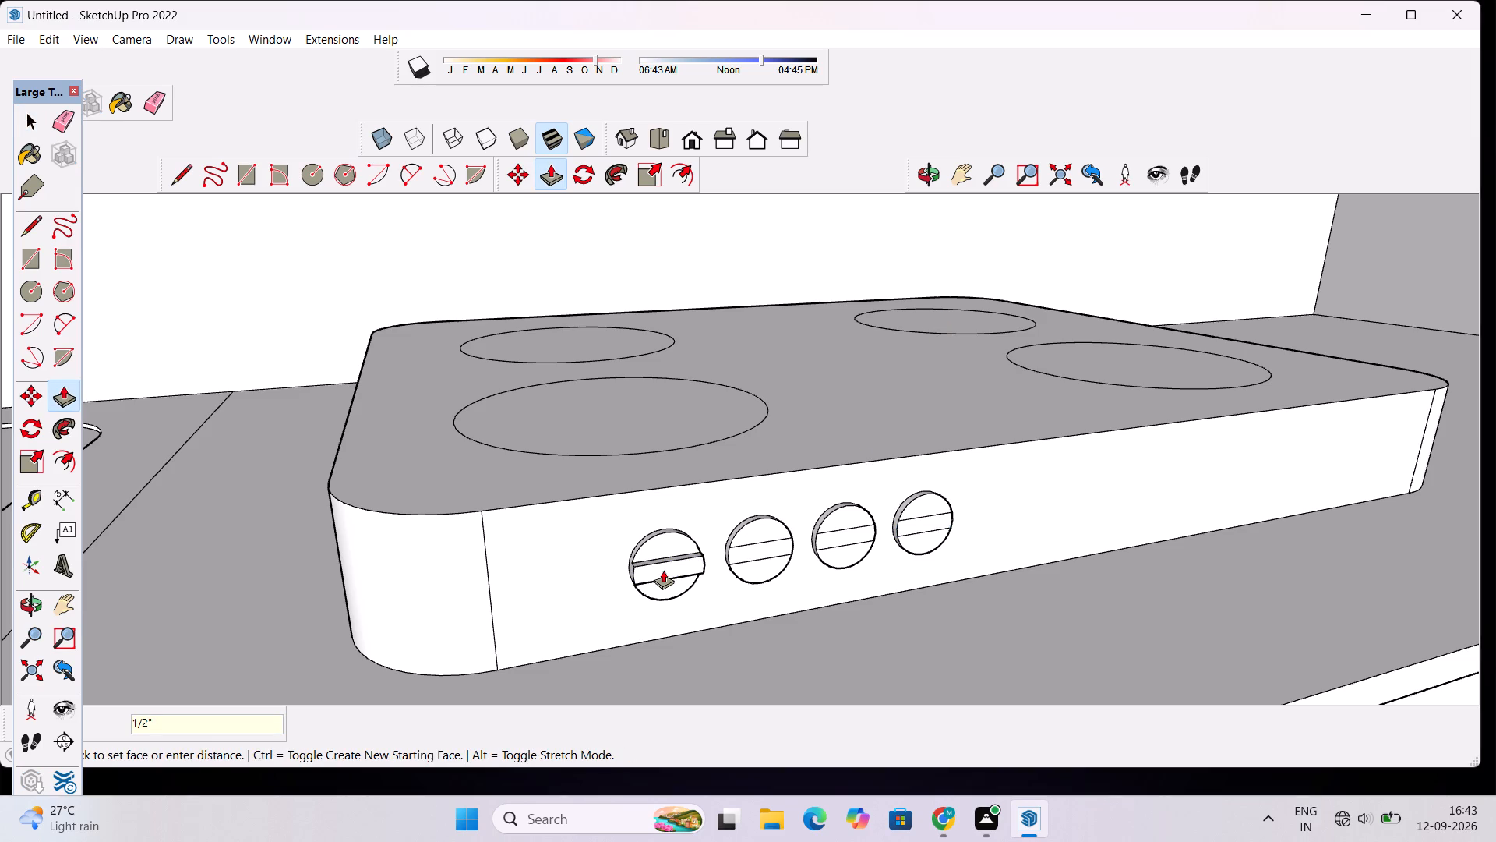
Pull the grip bands on the other three knobs out 1/2" to match the one nearest the sink.
left_click(762, 547)
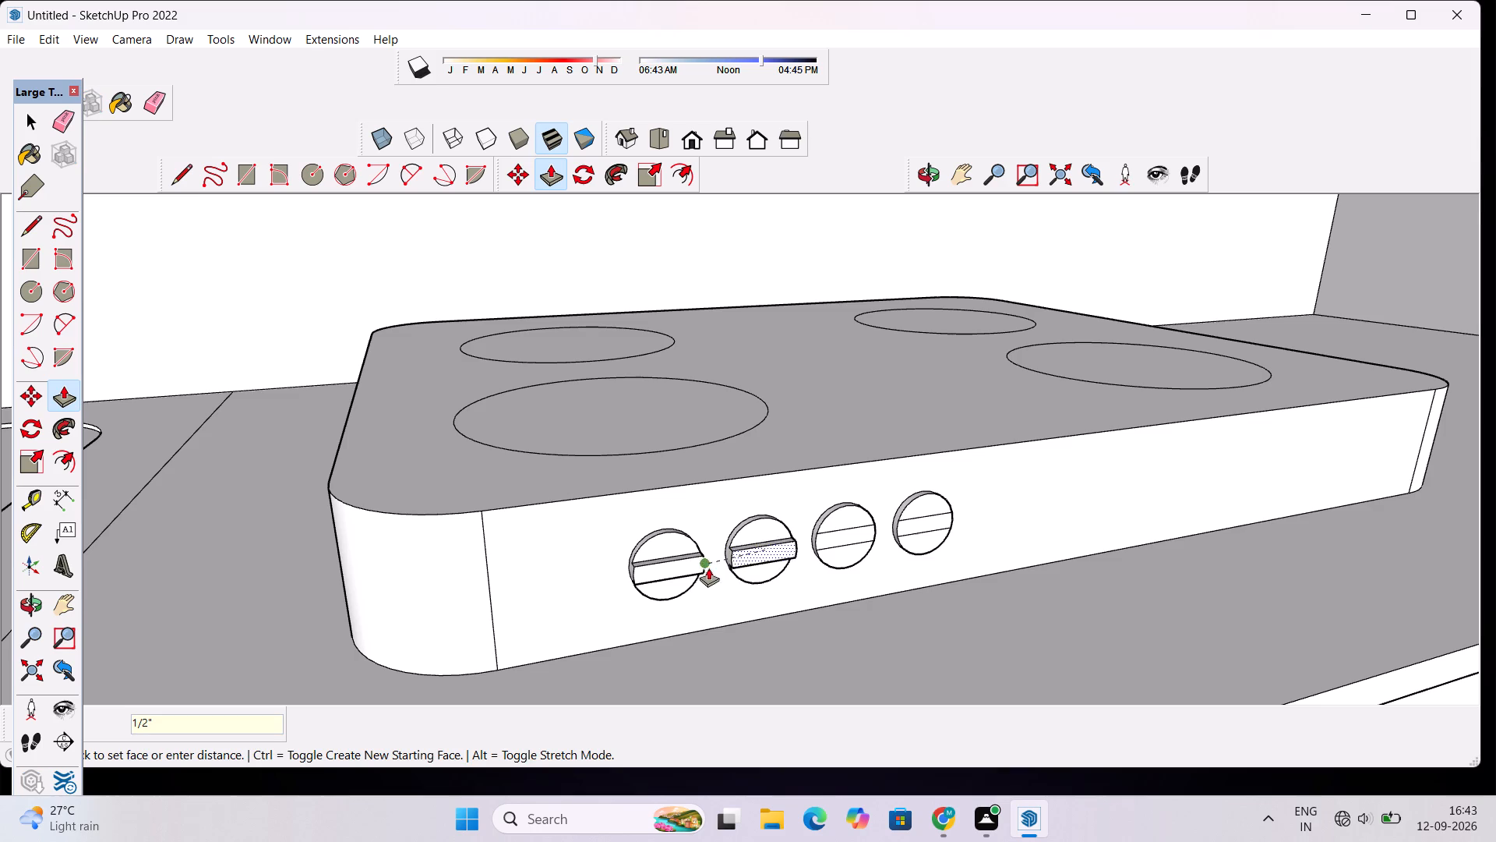
left_click(697, 569)
left_click(831, 540)
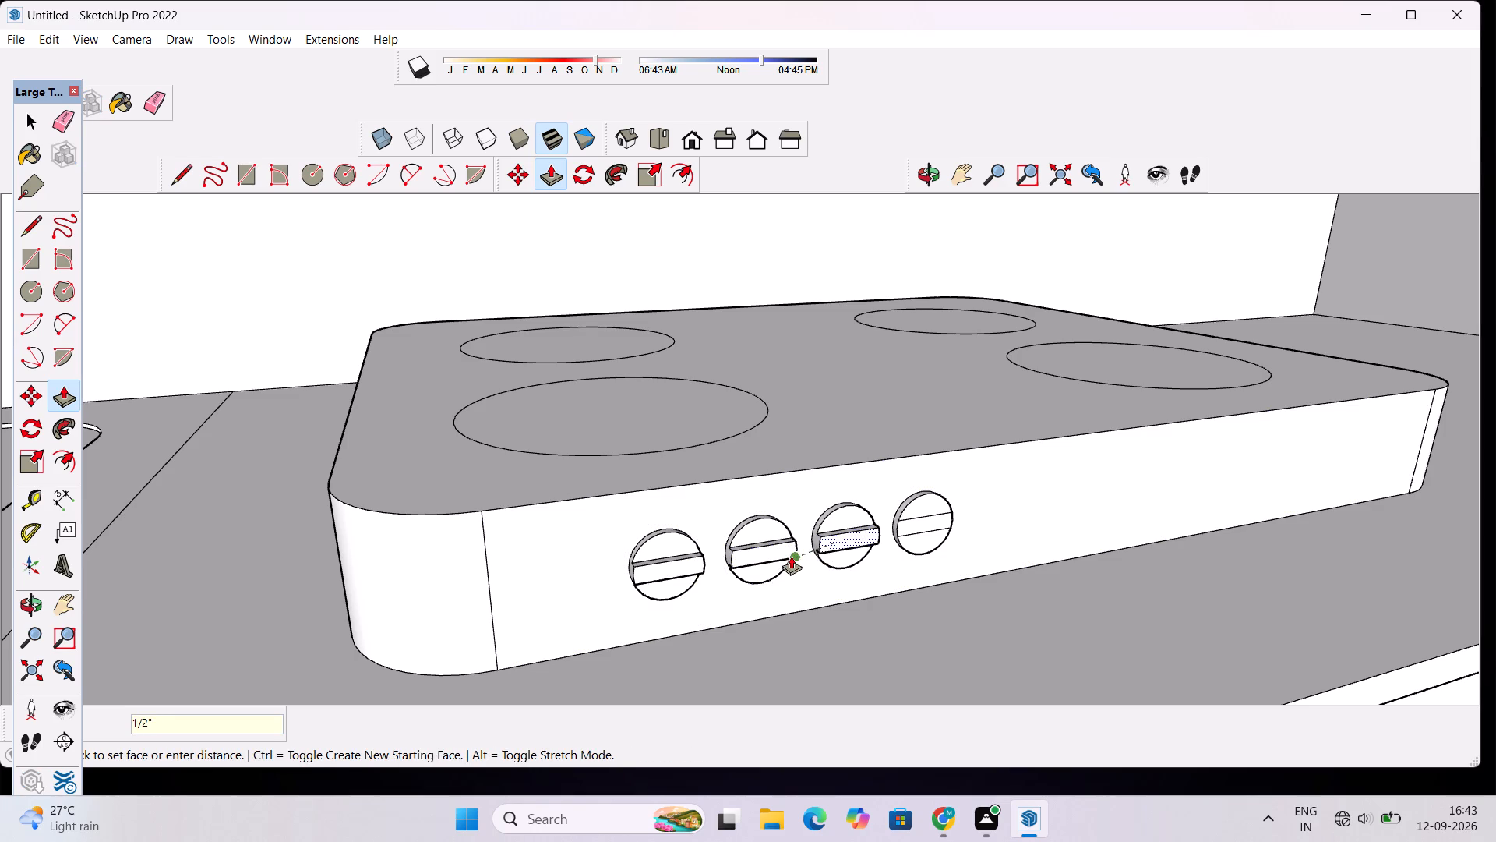
left_click(791, 556)
left_click(907, 529)
left_click(866, 541)
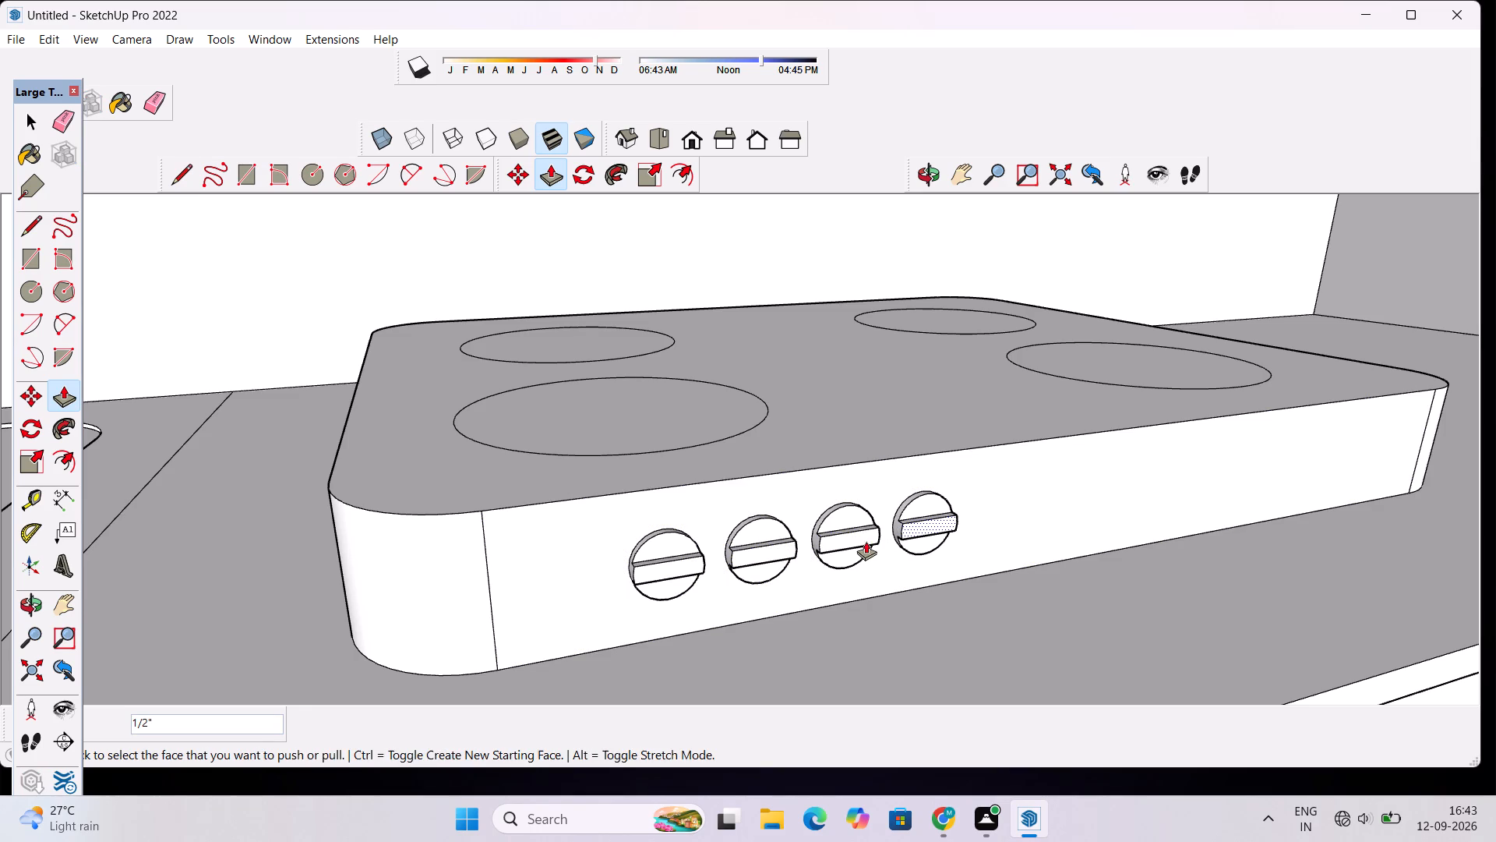
key("space")
Raise the rear burner circle nearest the sink 0.5" above the cooktop with Push/Pull.
scroll(866, 607, "down", 4)
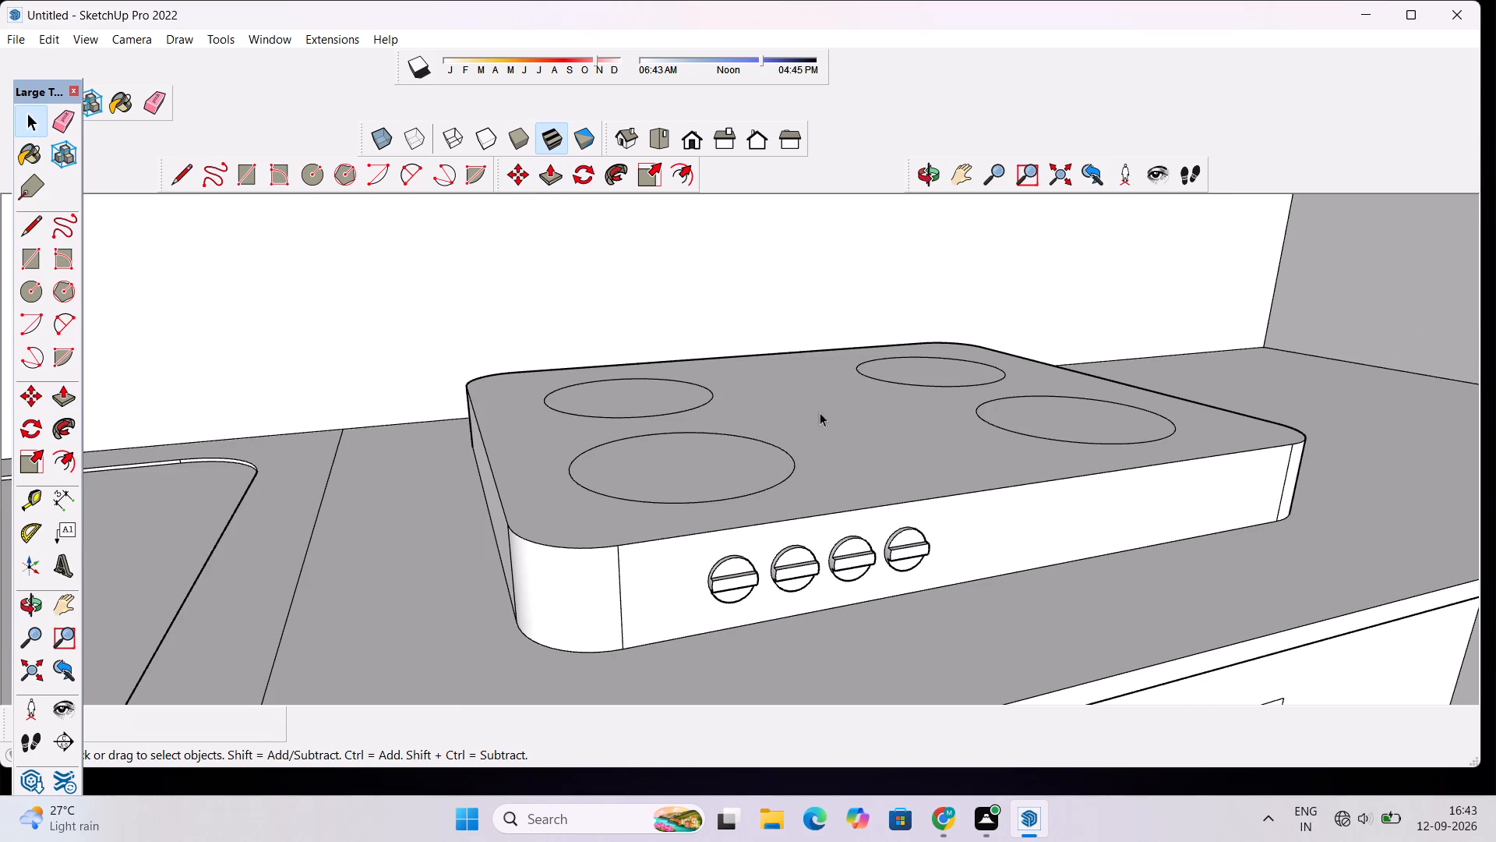
left_click(923, 173)
left_click_drag(925, 370, 793, 470)
scroll(771, 452, "down", 6)
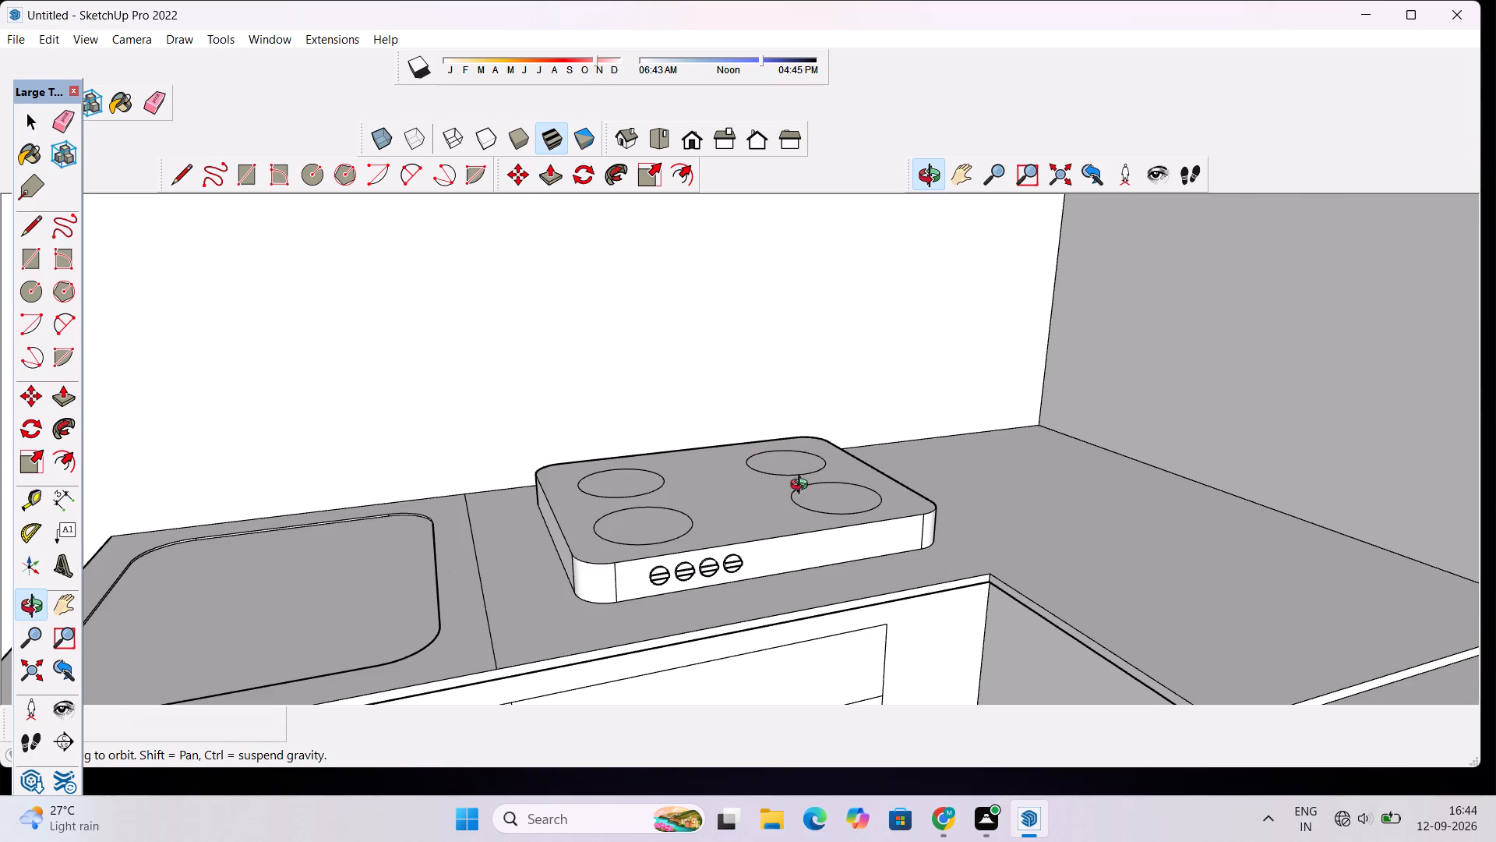
scroll(696, 509, "up", 2)
scroll(650, 462, "up", 3)
left_click_drag(649, 475, 630, 557)
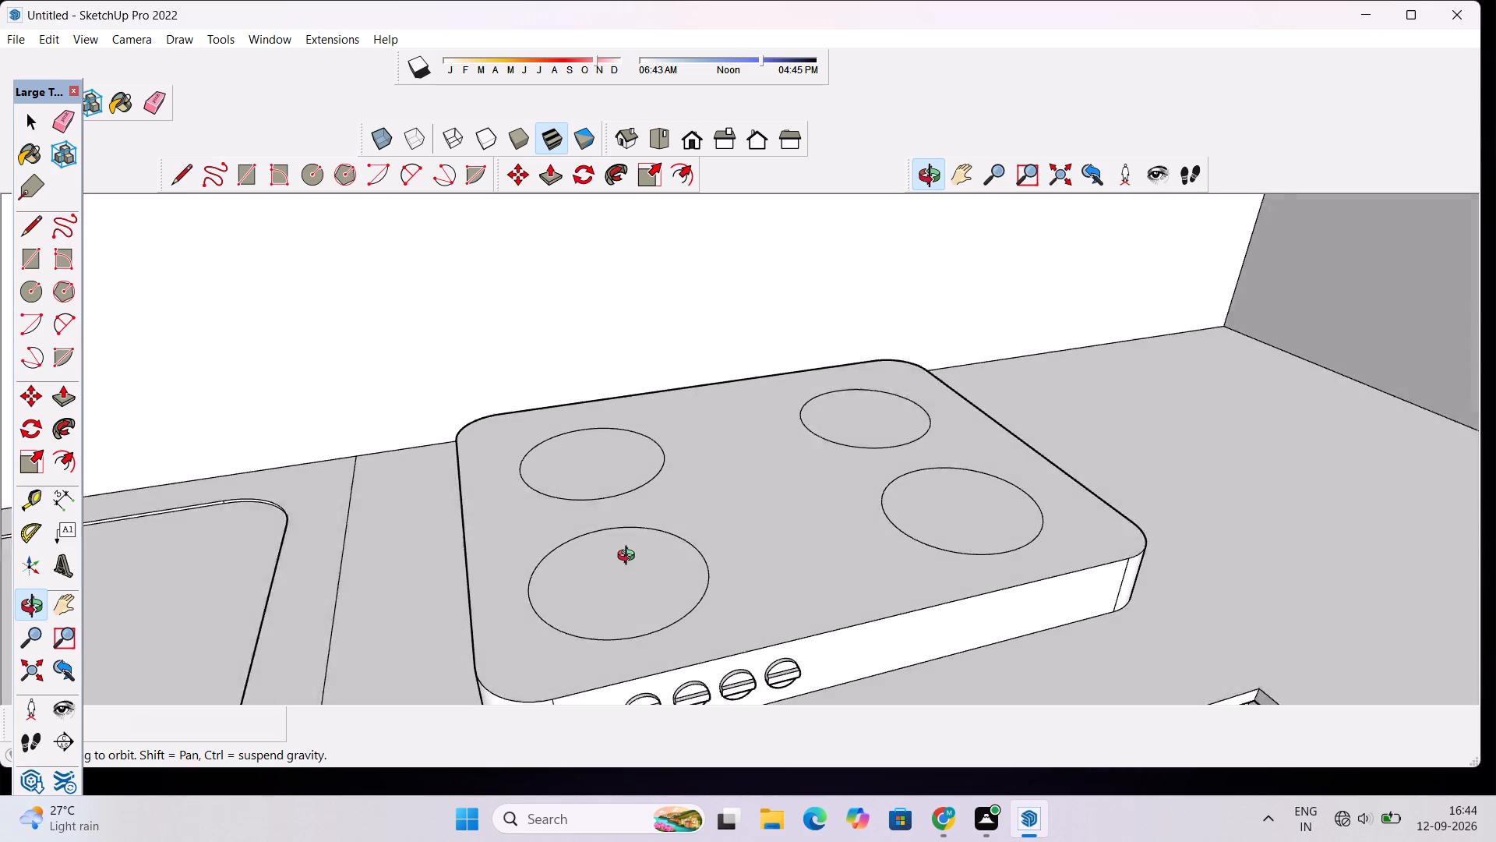
left_click_drag(630, 557, 627, 564)
scroll(613, 540, "down", 4)
left_click_drag(594, 499, 607, 547)
scroll(602, 510, "up", 2)
left_click_drag(740, 544, 661, 577)
scroll(621, 451, "up", 2)
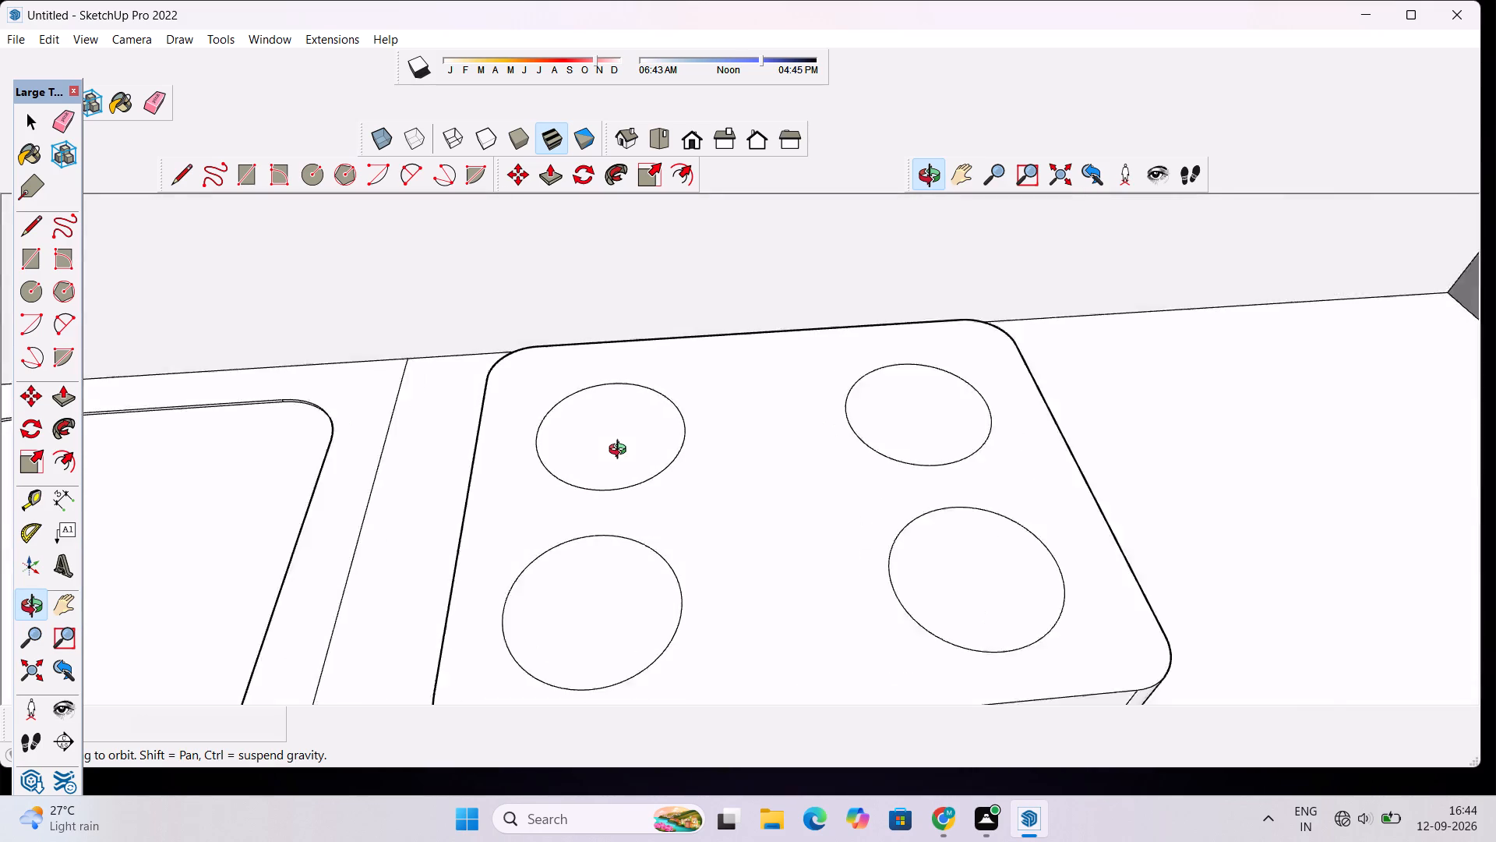
scroll(621, 451, "up", 2)
left_click_drag(621, 451, 631, 476)
scroll(598, 435, "up", 3)
key("space")
left_click(598, 434)
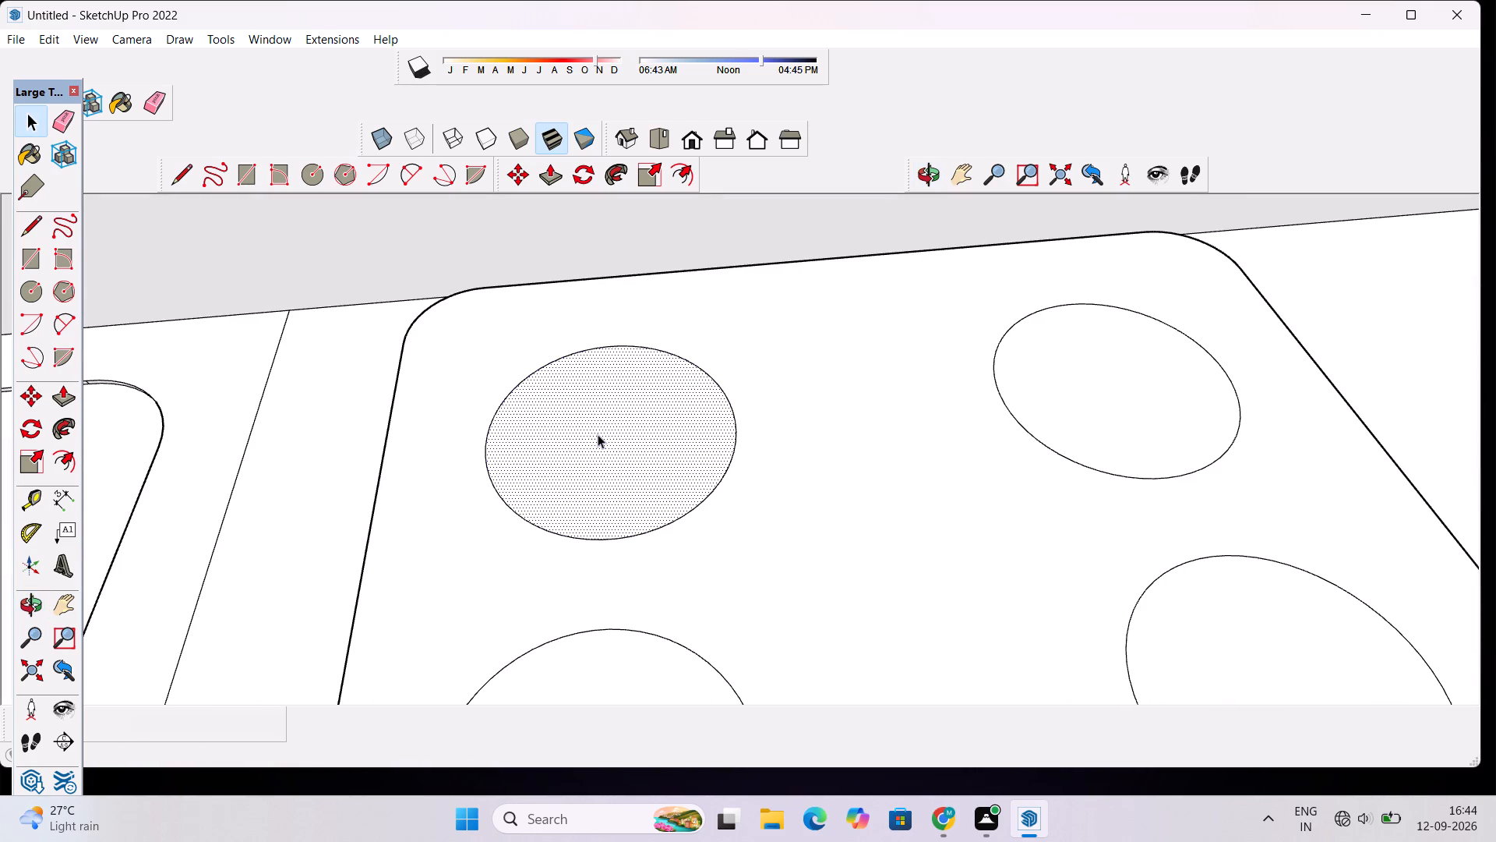
key("p")
left_click(598, 434)
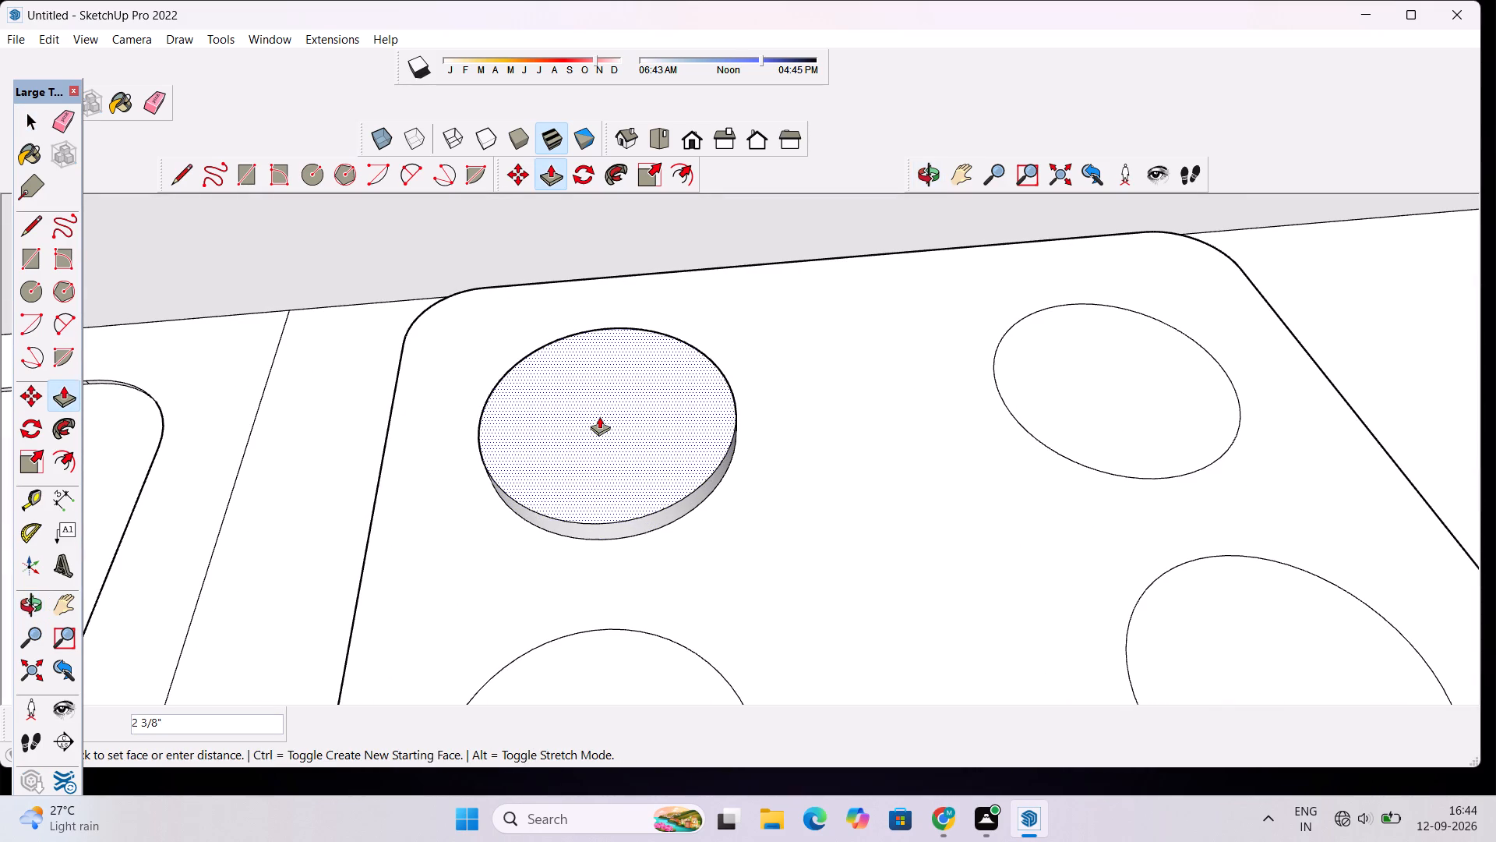
type("0.5\"")
key("Return")
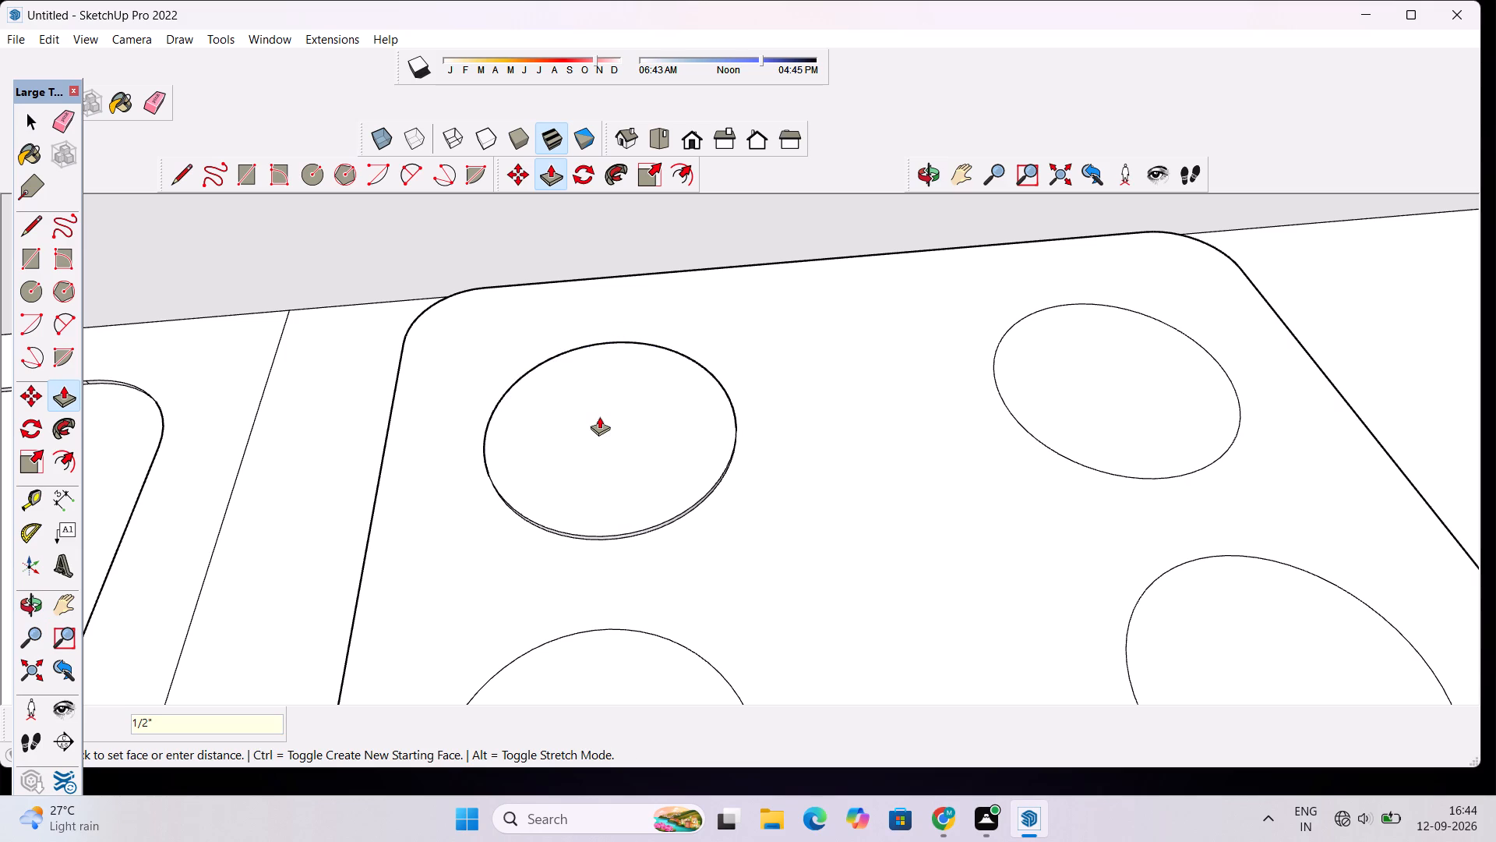
Raise the other three burner circles 0.5" above the cooktop with Push/Pull to match the rear burner nearest the sink.
scroll(608, 398, "down", 7)
left_click(600, 587)
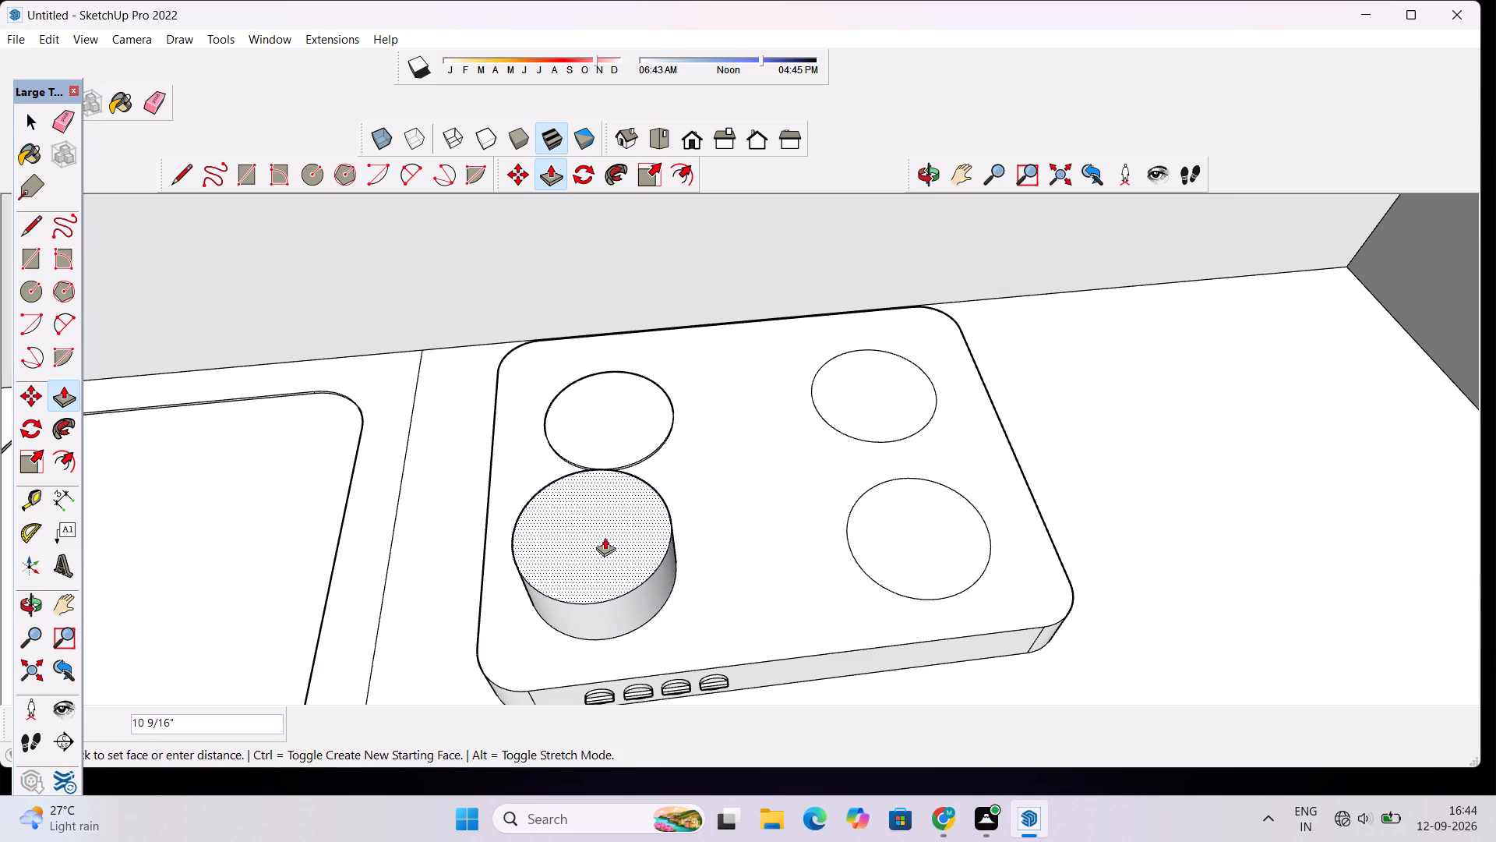
type("0.5\"")
key("Return")
left_click(866, 389)
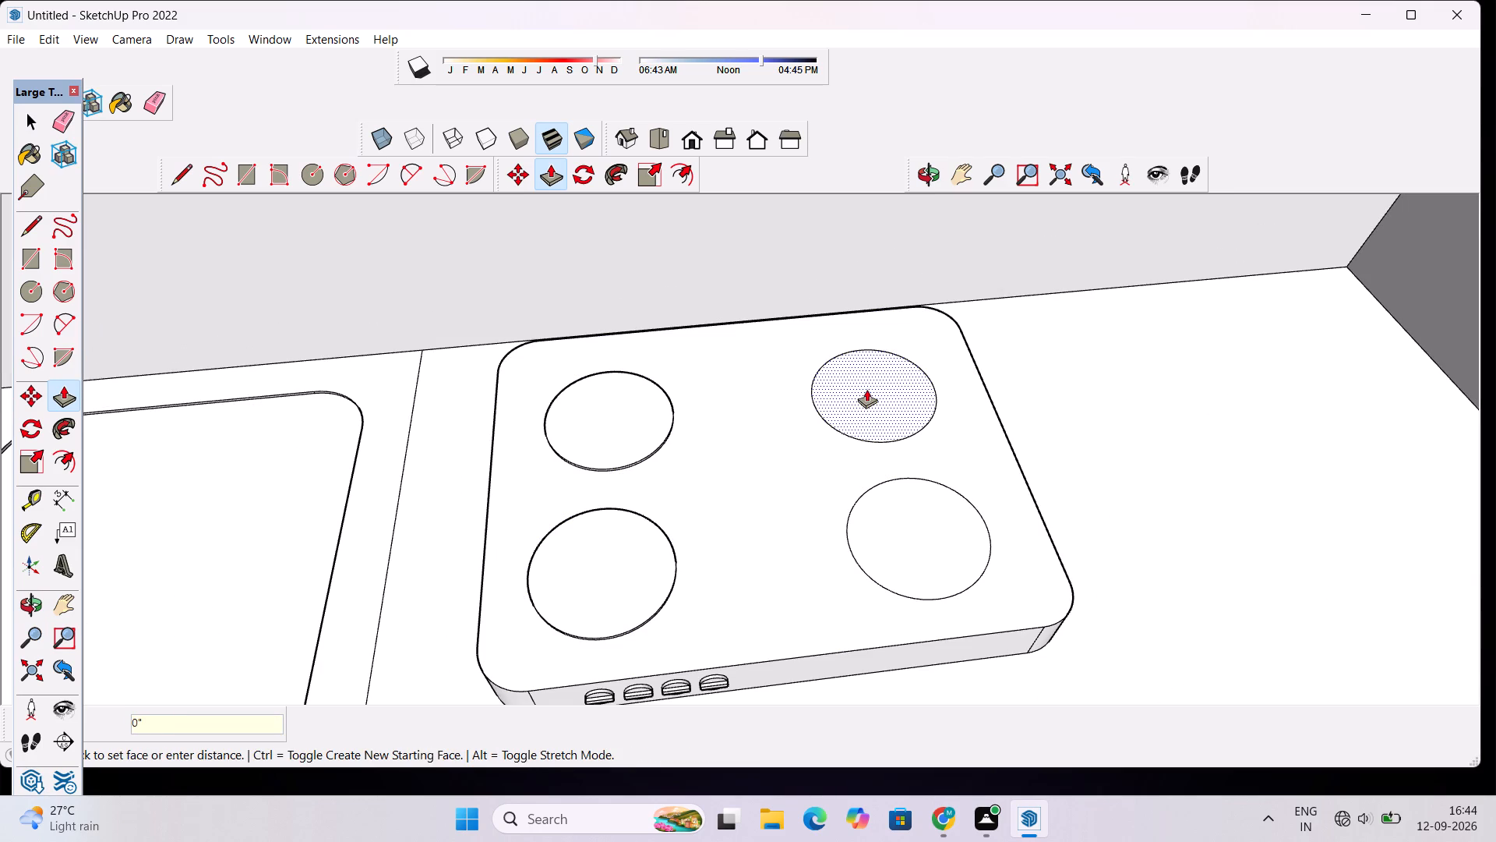
left_click(641, 416)
left_click(898, 545)
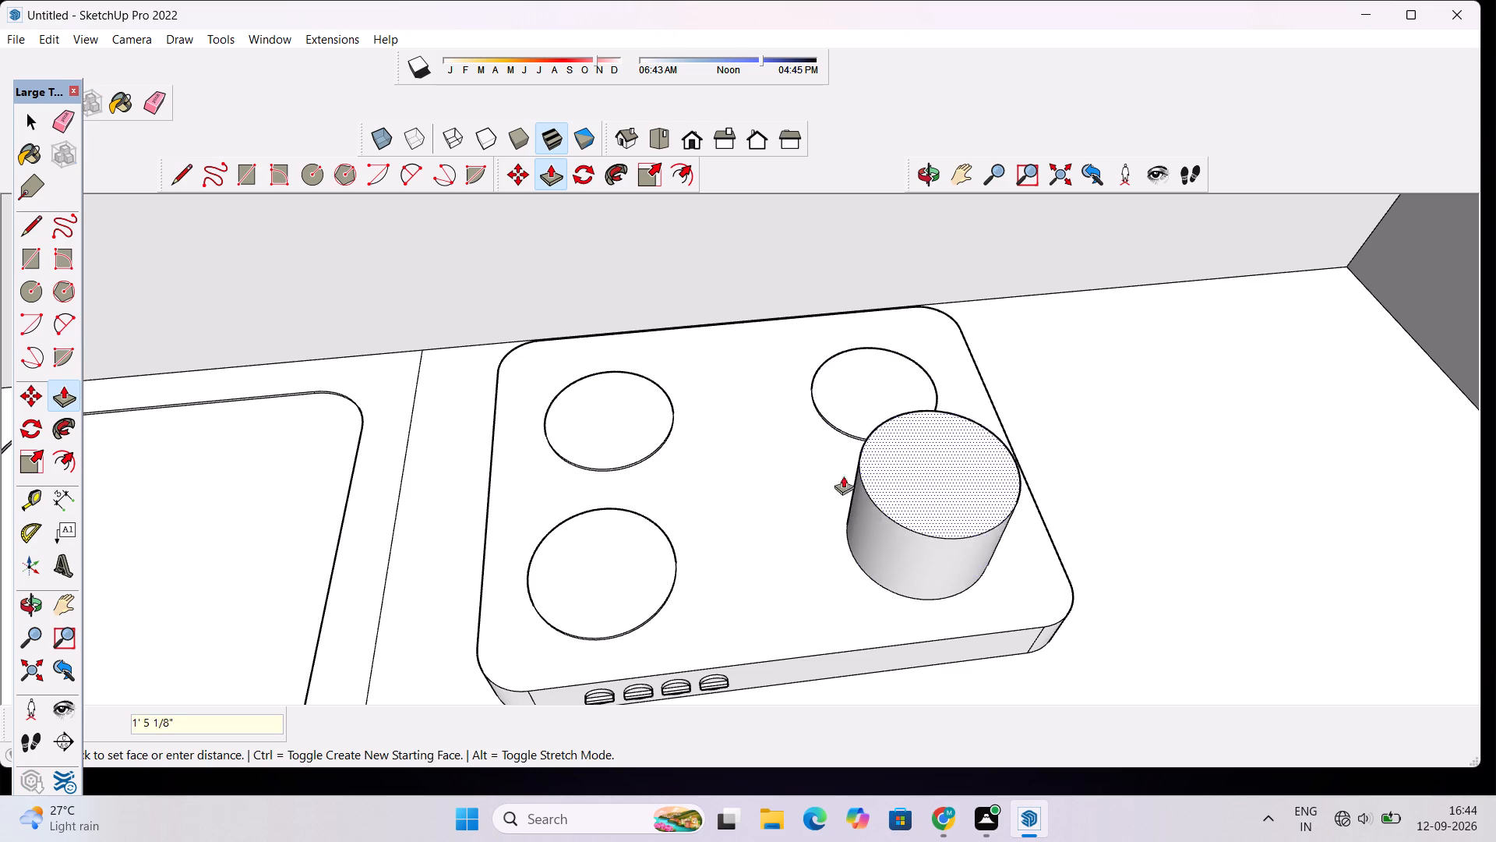
left_click(639, 578)
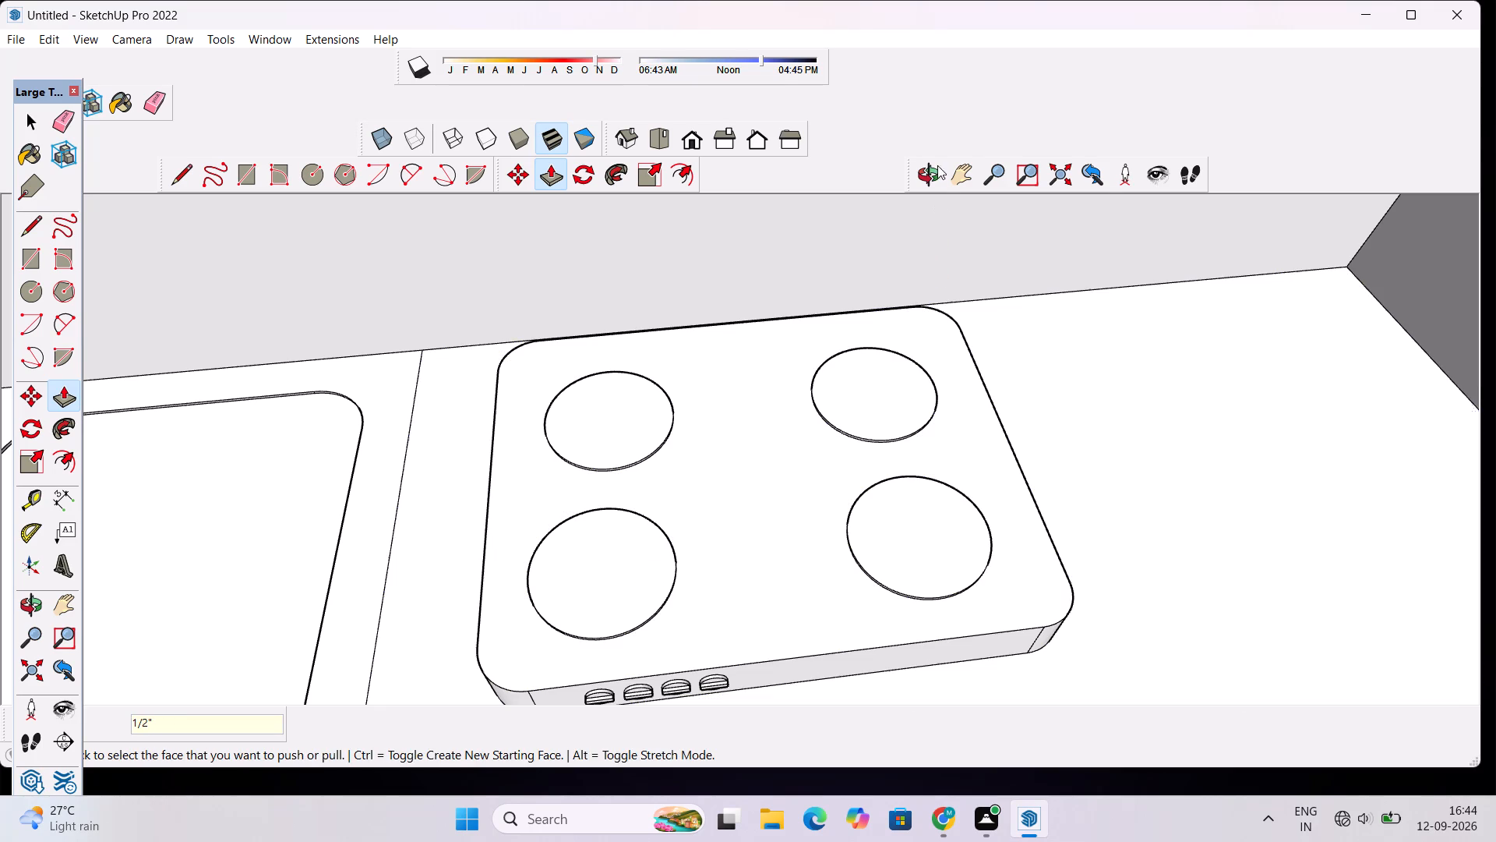
Draw a concentric inner circle with a radius of about 4 7/8" on the raised rear burner nearest the sink.
left_click(921, 174)
left_click_drag(792, 377, 796, 389)
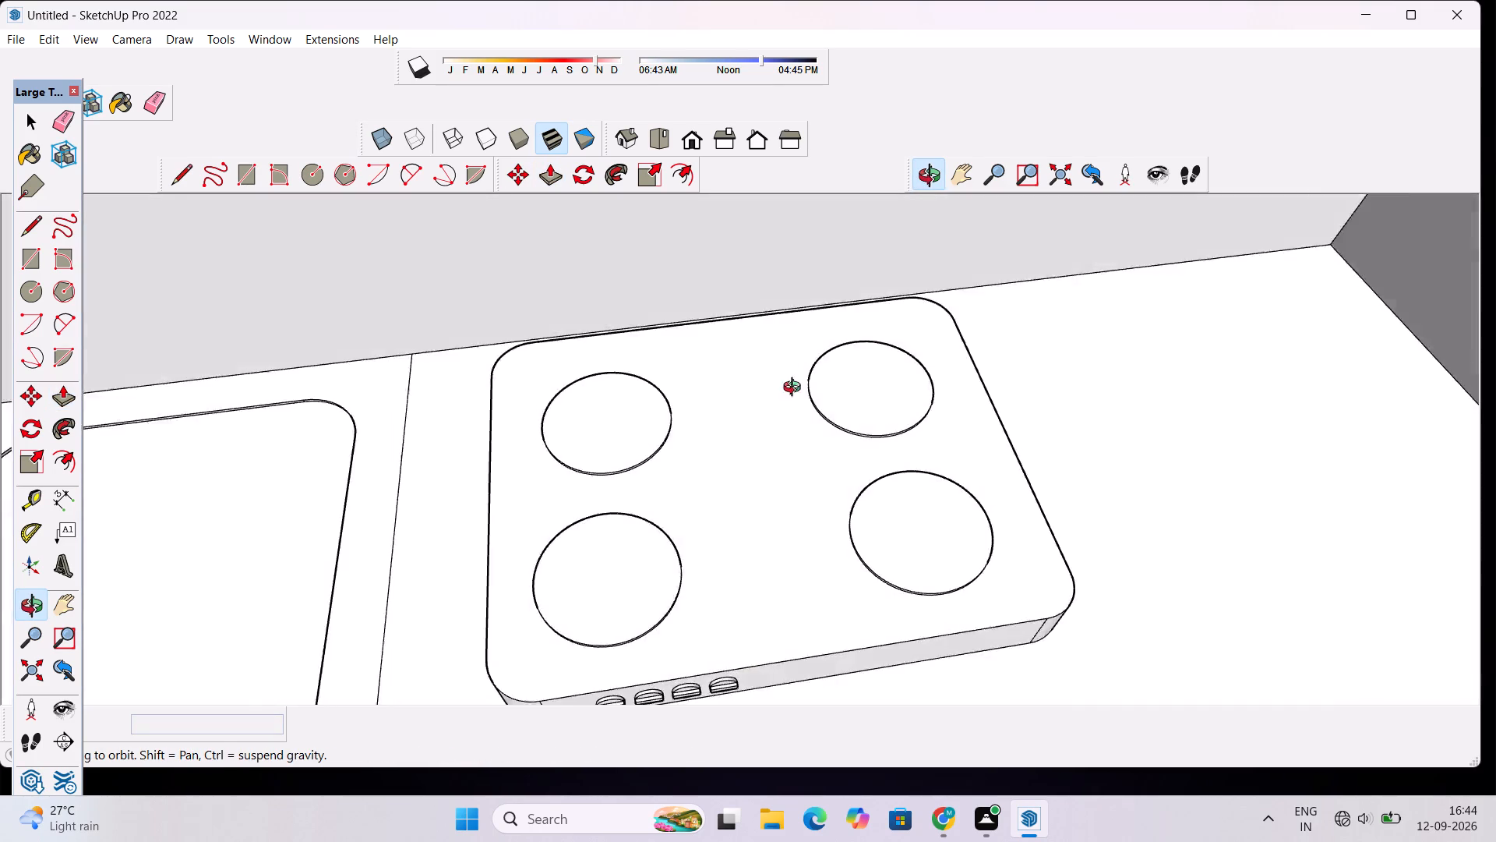
left_click_drag(796, 389, 749, 240)
scroll(617, 427, "up", 9)
scroll(617, 427, "down", 5)
left_click_drag(754, 508, 731, 536)
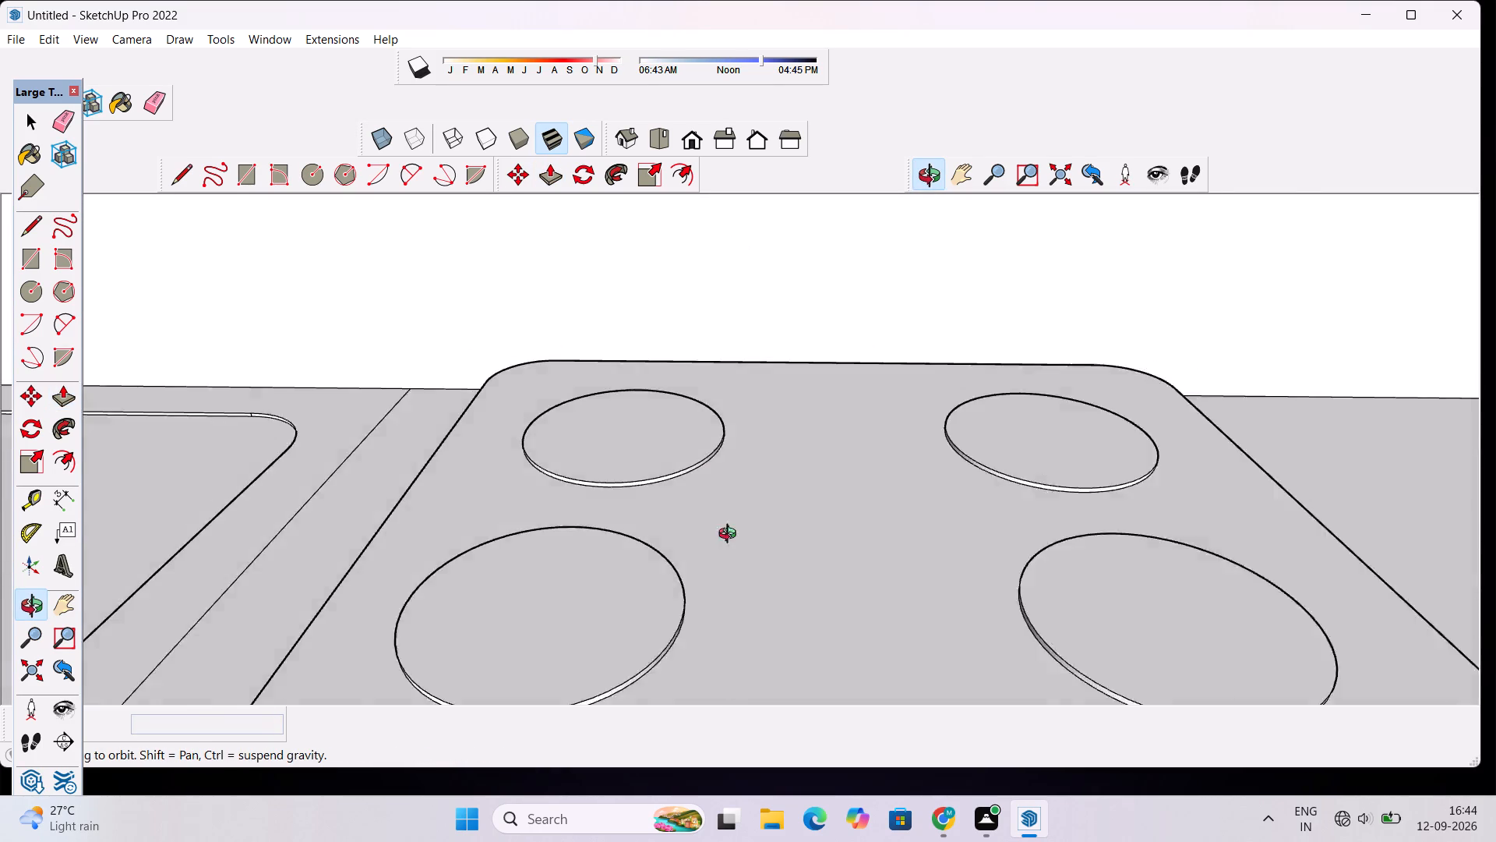
left_click_drag(731, 536, 645, 577)
scroll(589, 309, "up", 8)
left_click_drag(554, 369, 639, 364)
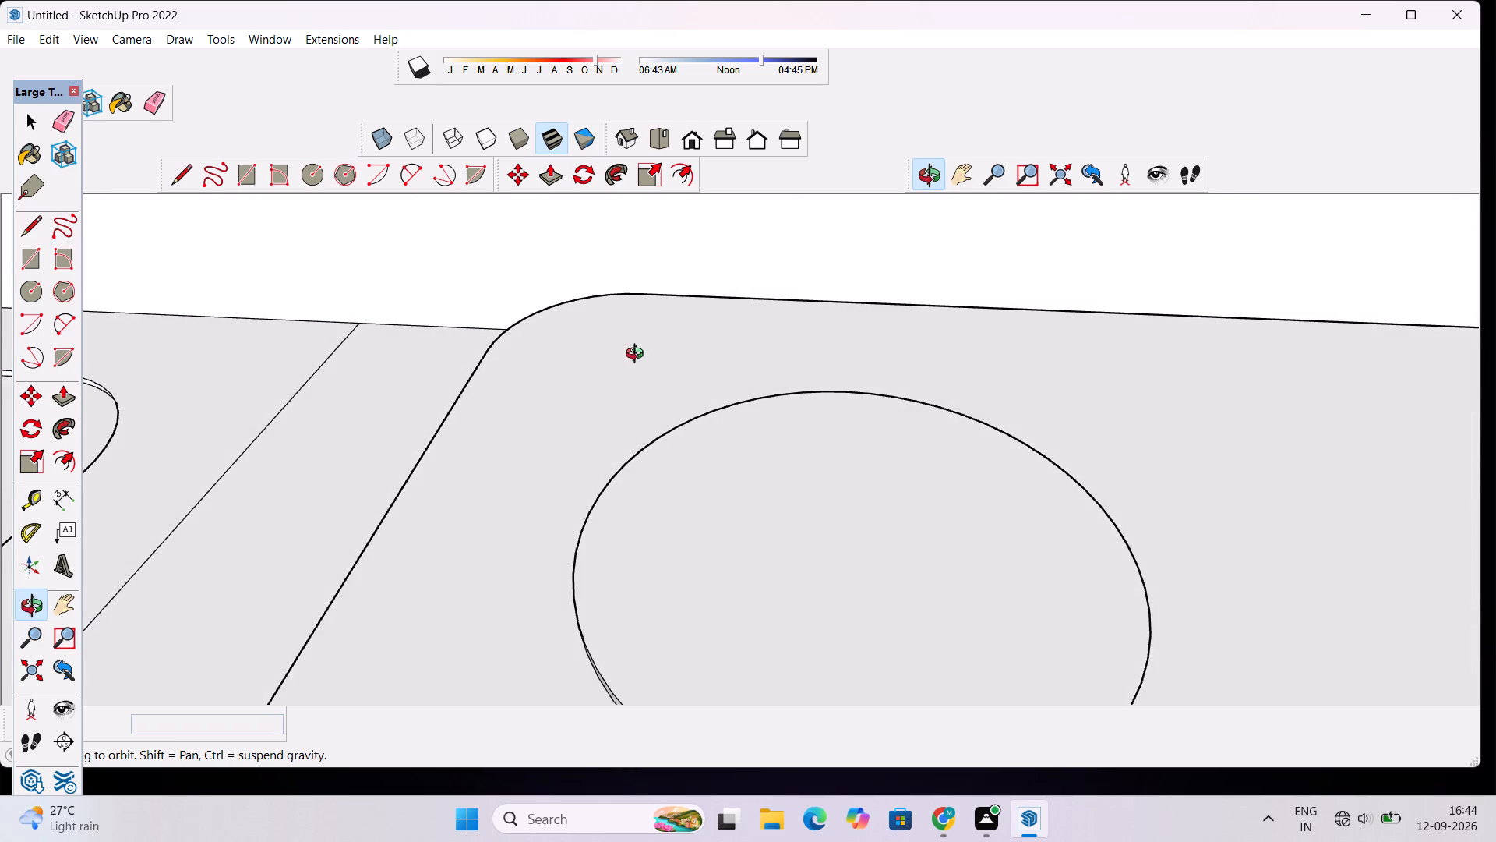
scroll(637, 354, "down", 4)
scroll(536, 398, "down", 5)
left_click_drag(538, 405, 614, 408)
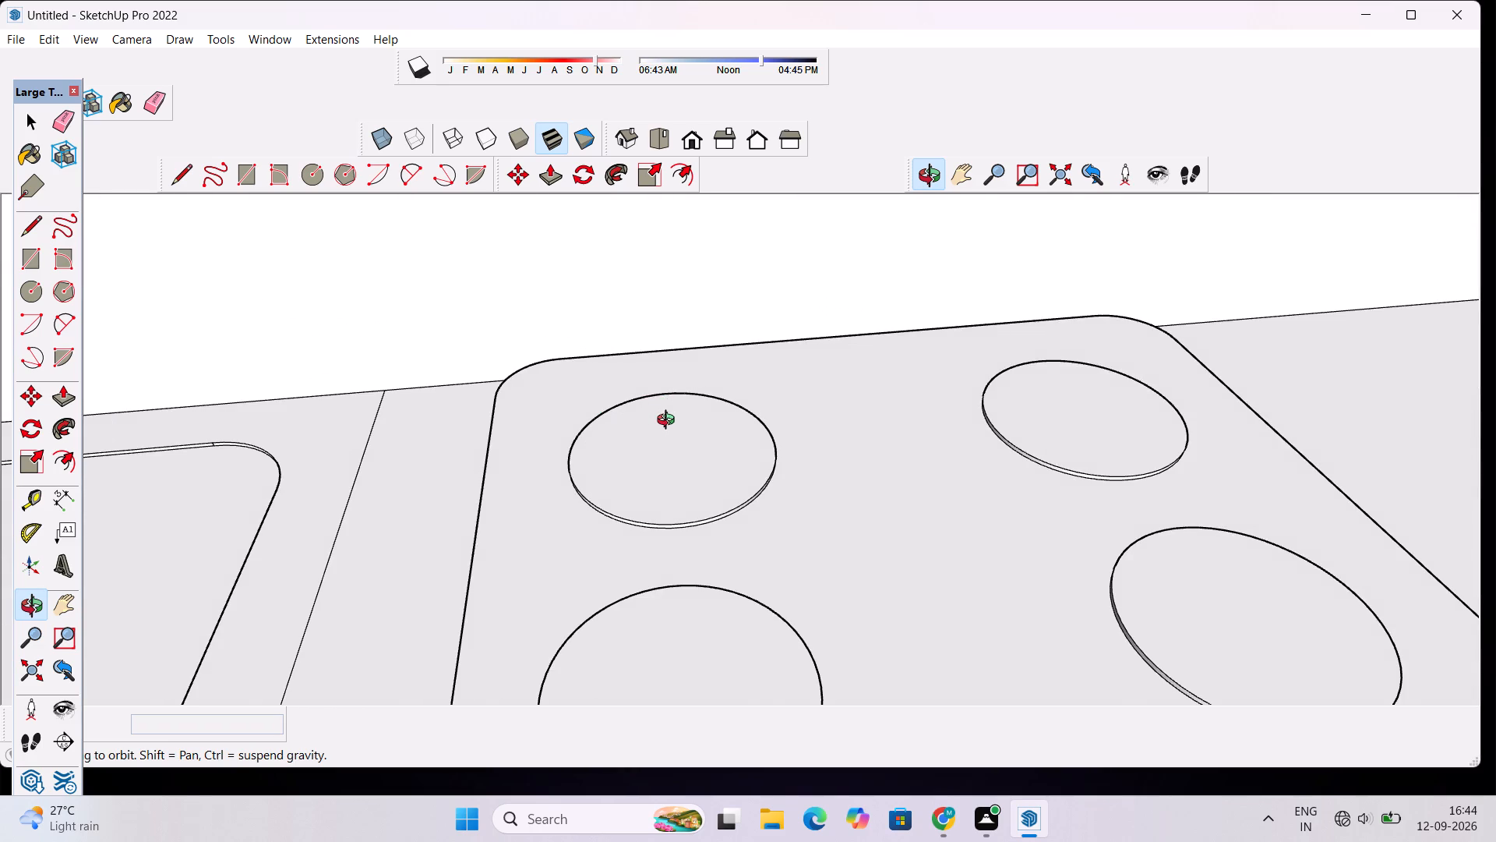
key("c")
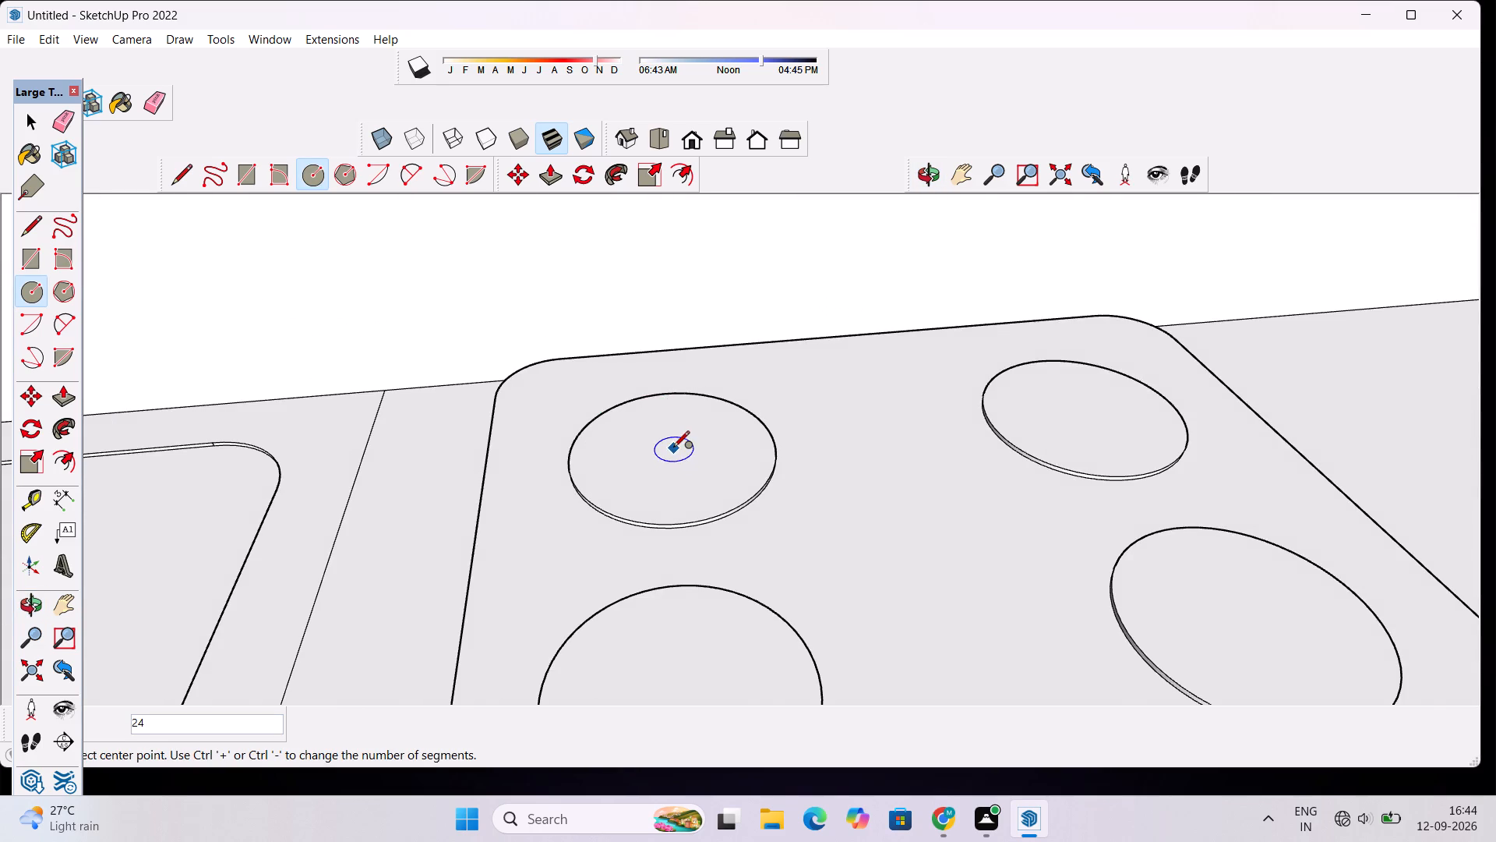
scroll(673, 448, "up", 4)
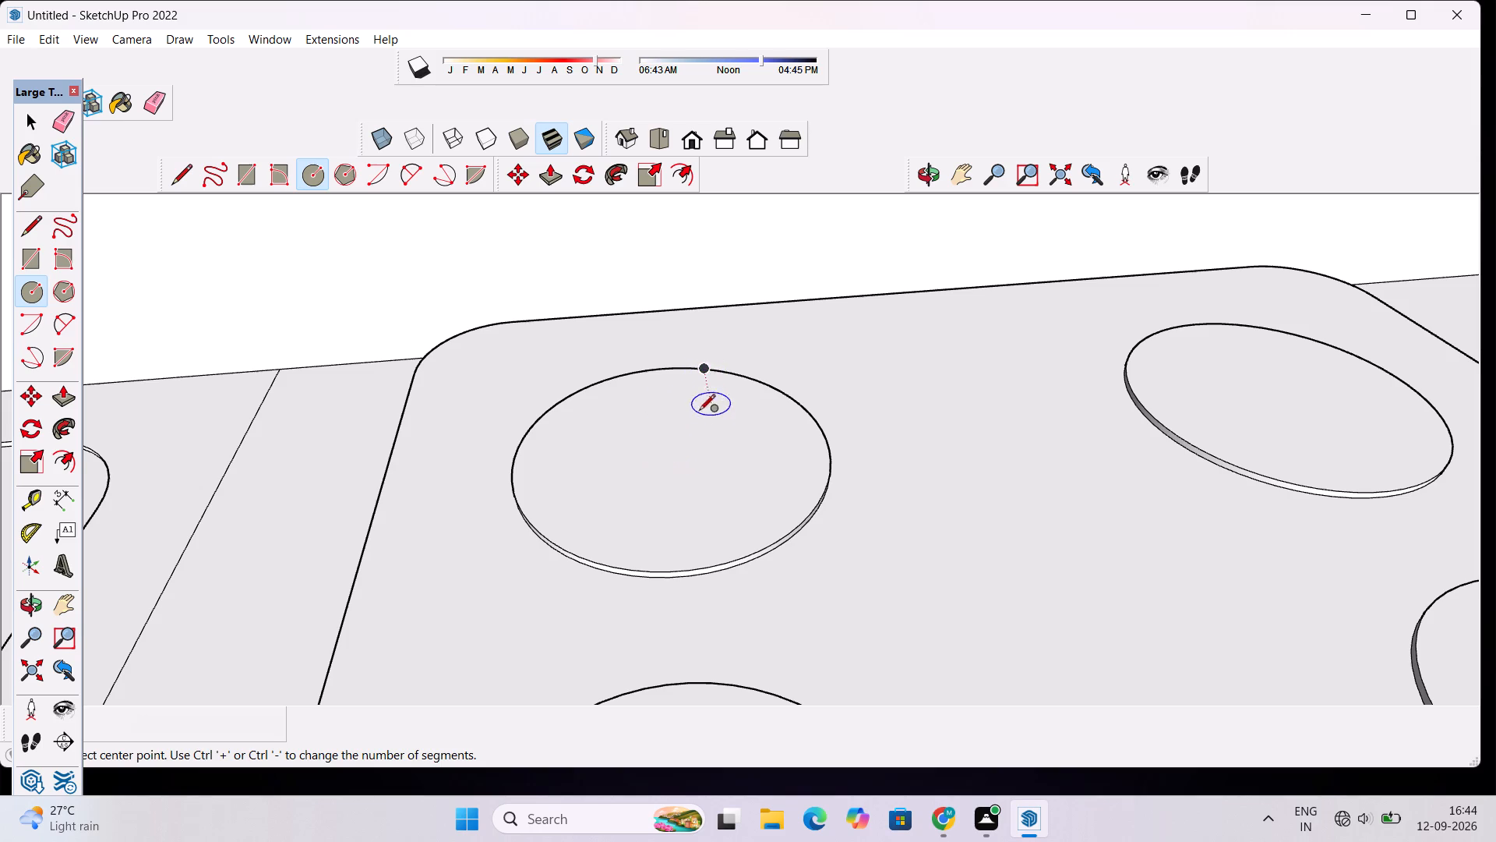
left_click(669, 456)
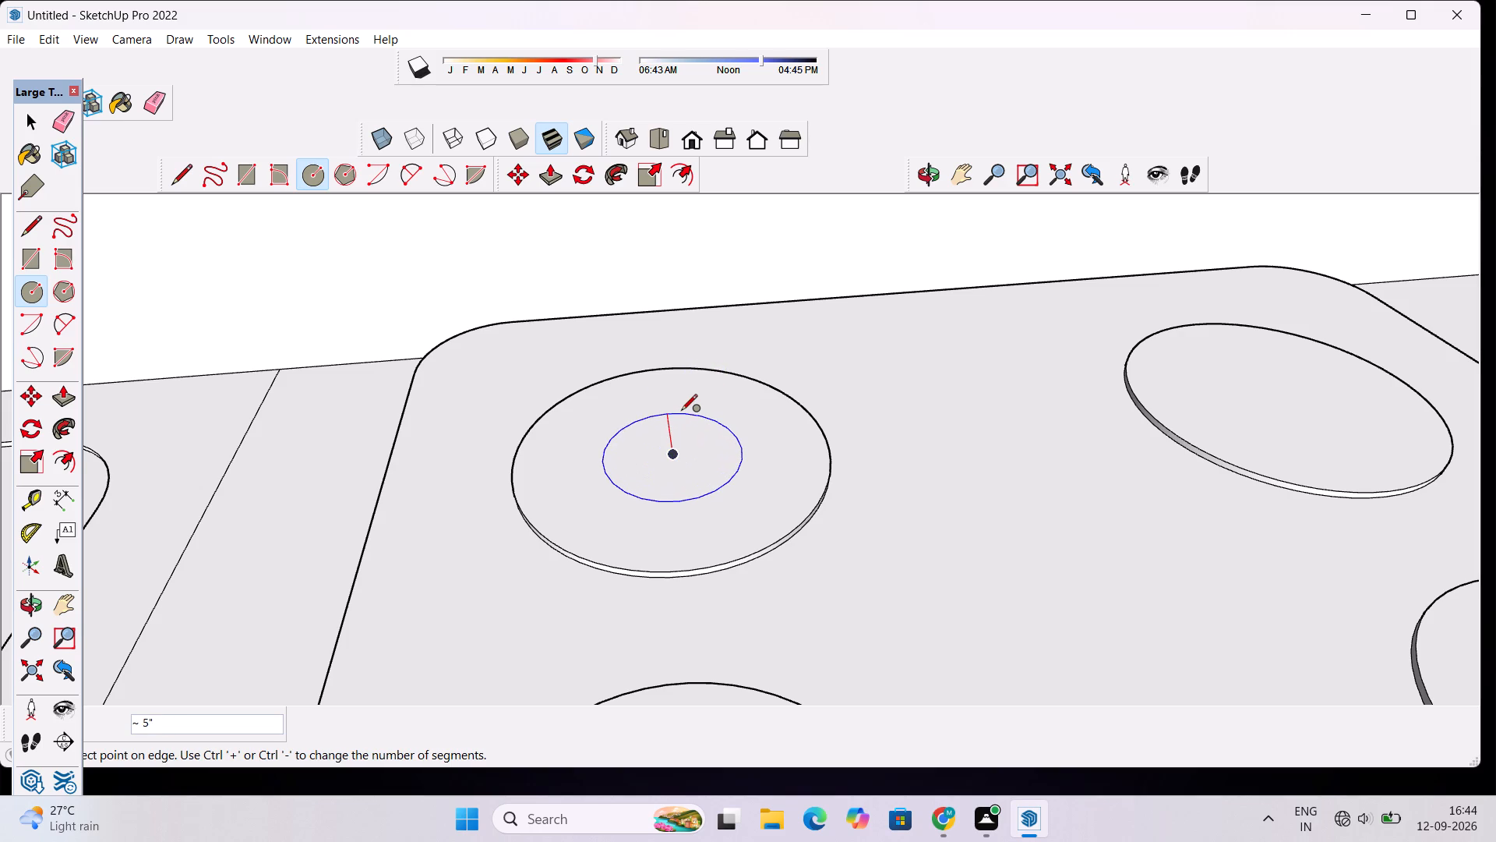
left_click(682, 412)
key("space")
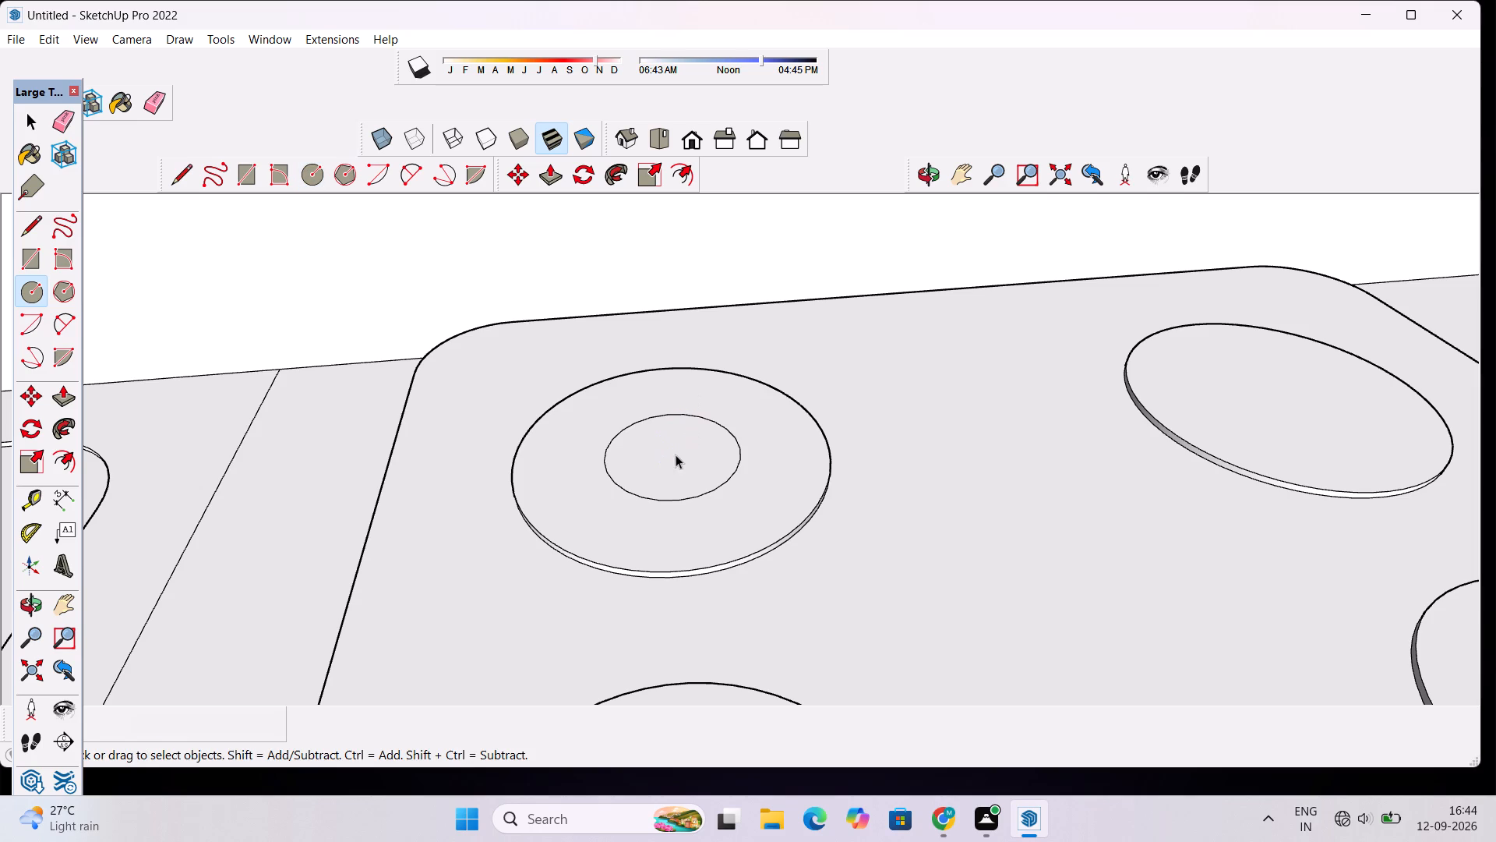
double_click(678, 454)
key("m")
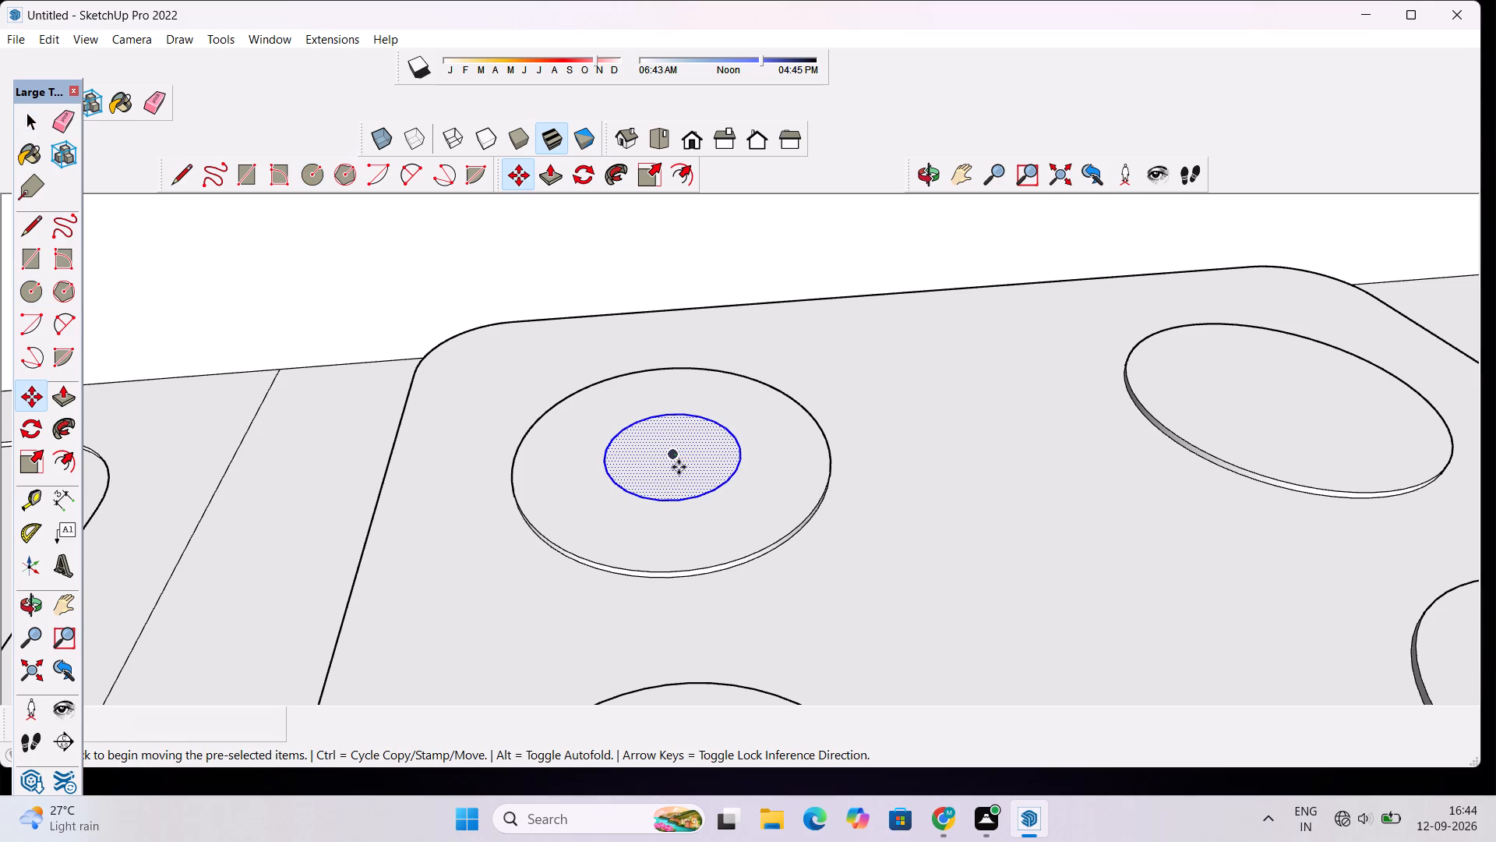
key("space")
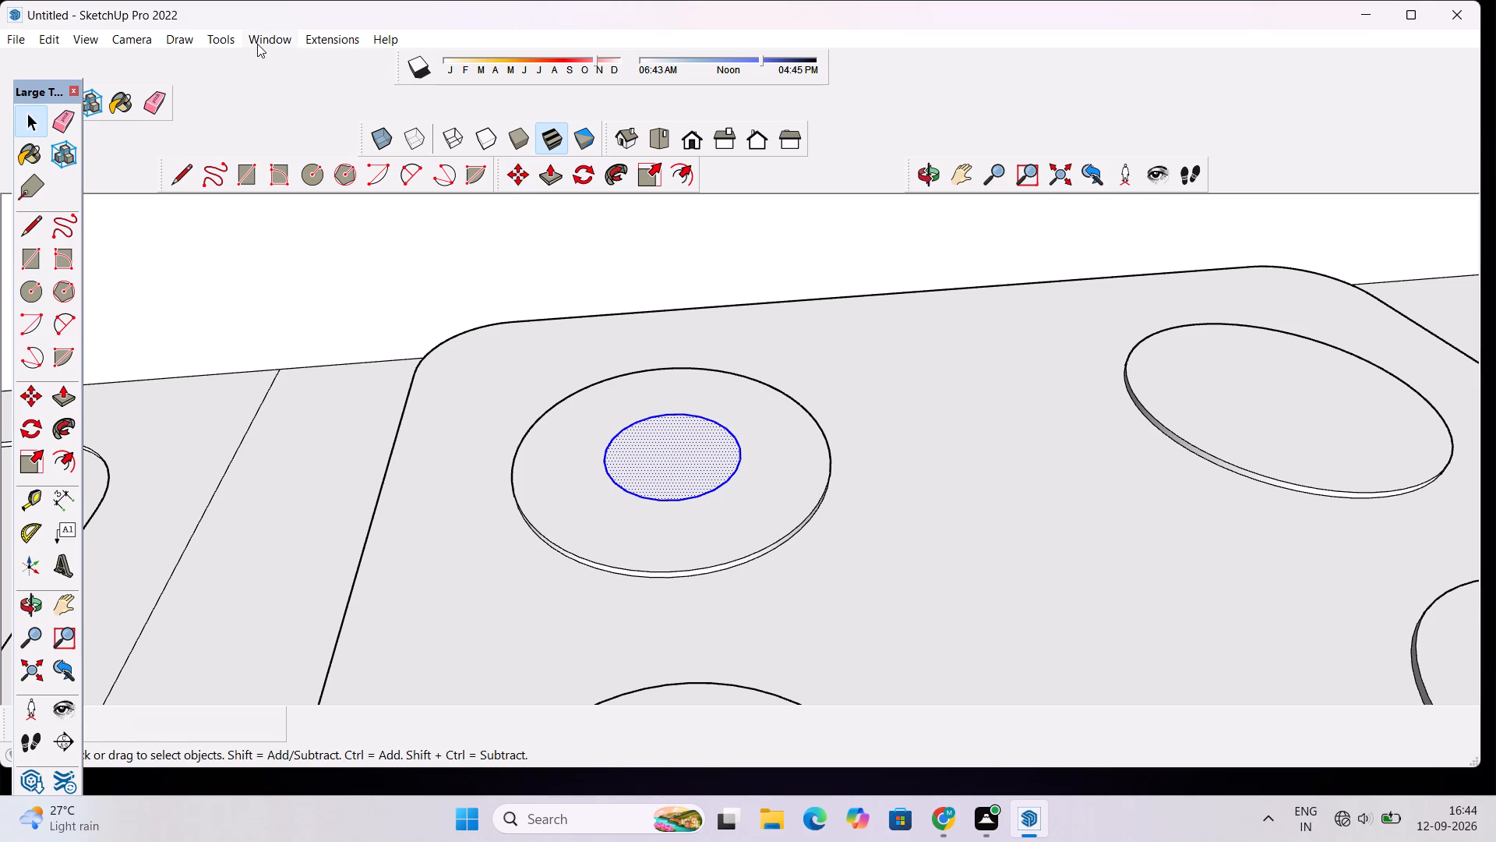
Show Tray 1 with the entity information.
left_click(257, 44)
left_click(298, 81)
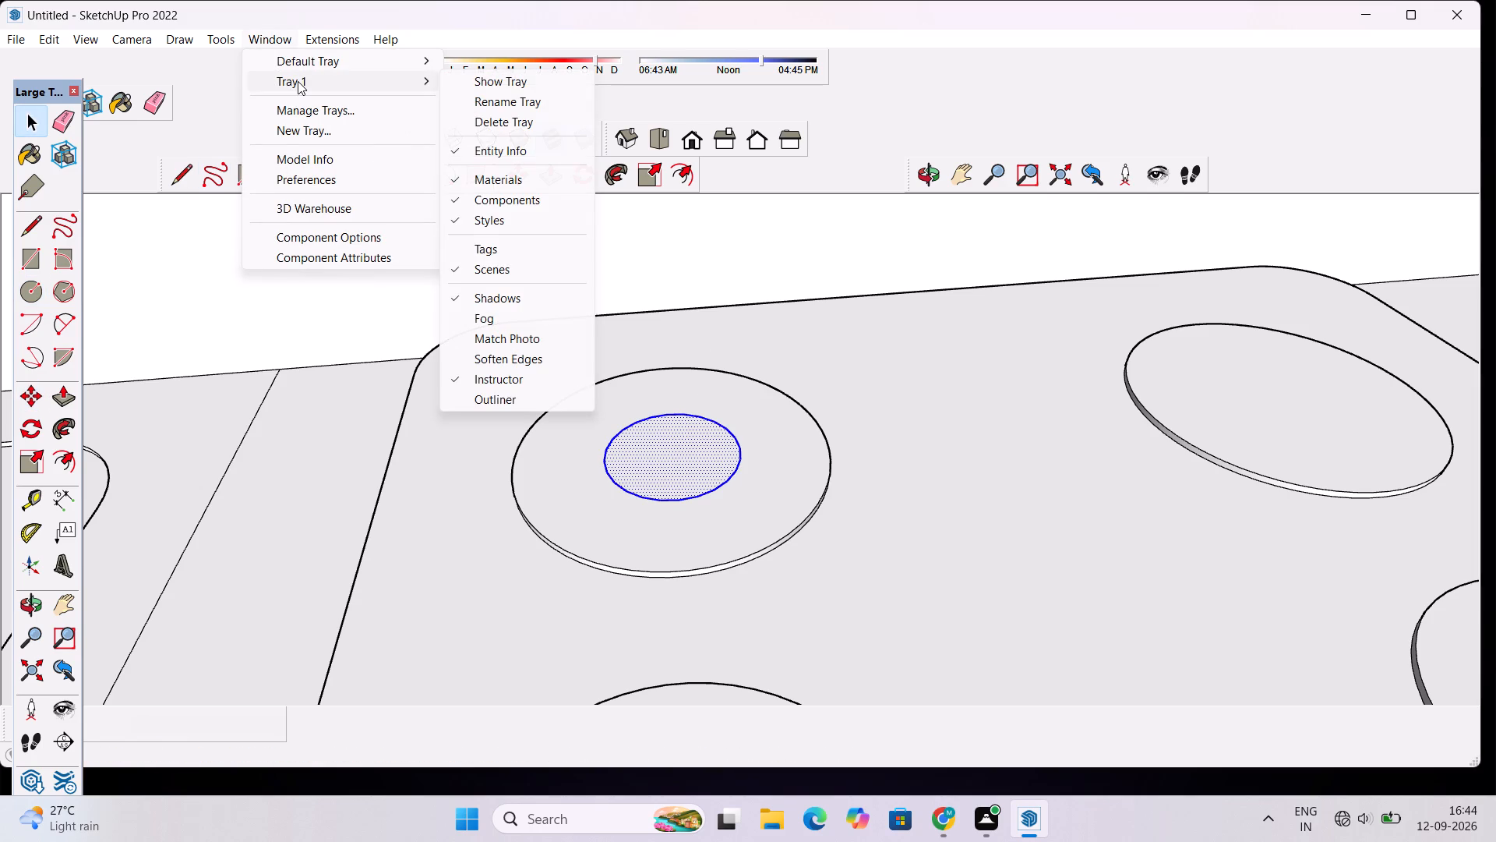
left_click(536, 85)
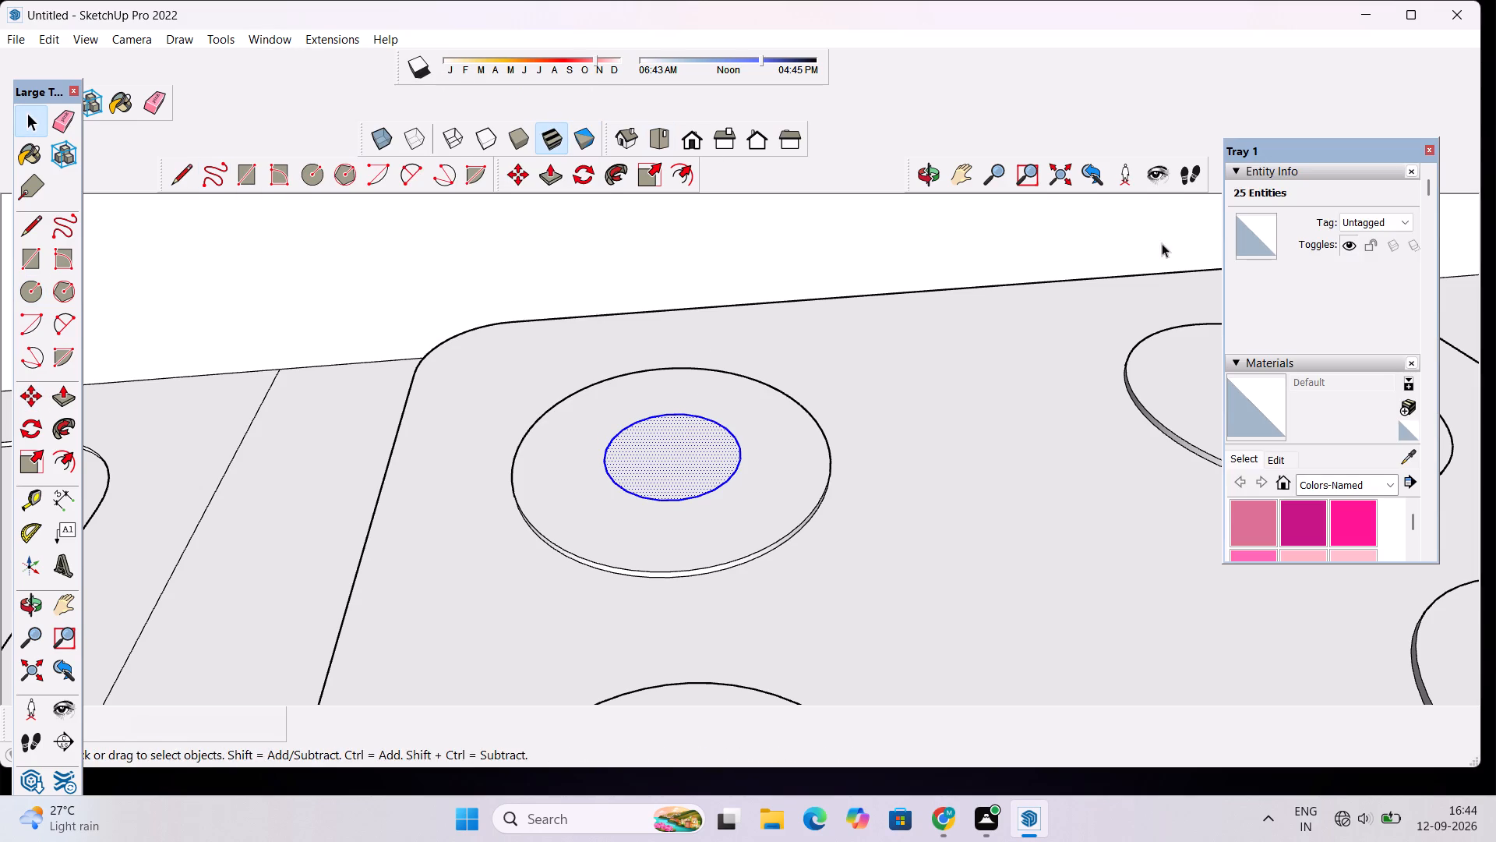
Set the inner circle's segment count to 60 on the rear burner nearest the sink.
key("space")
left_click(813, 391)
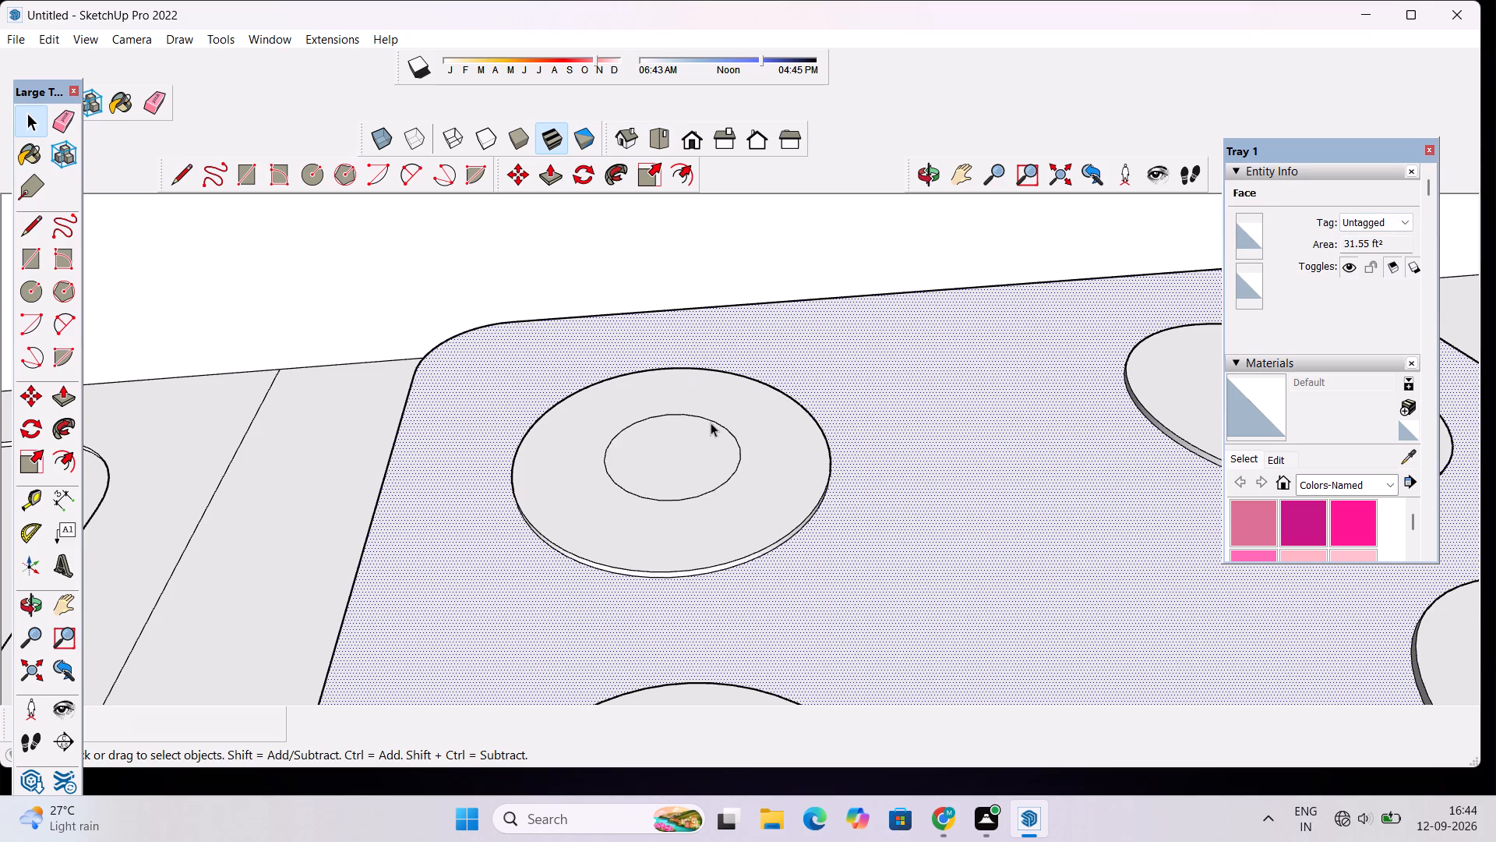
left_click(712, 419)
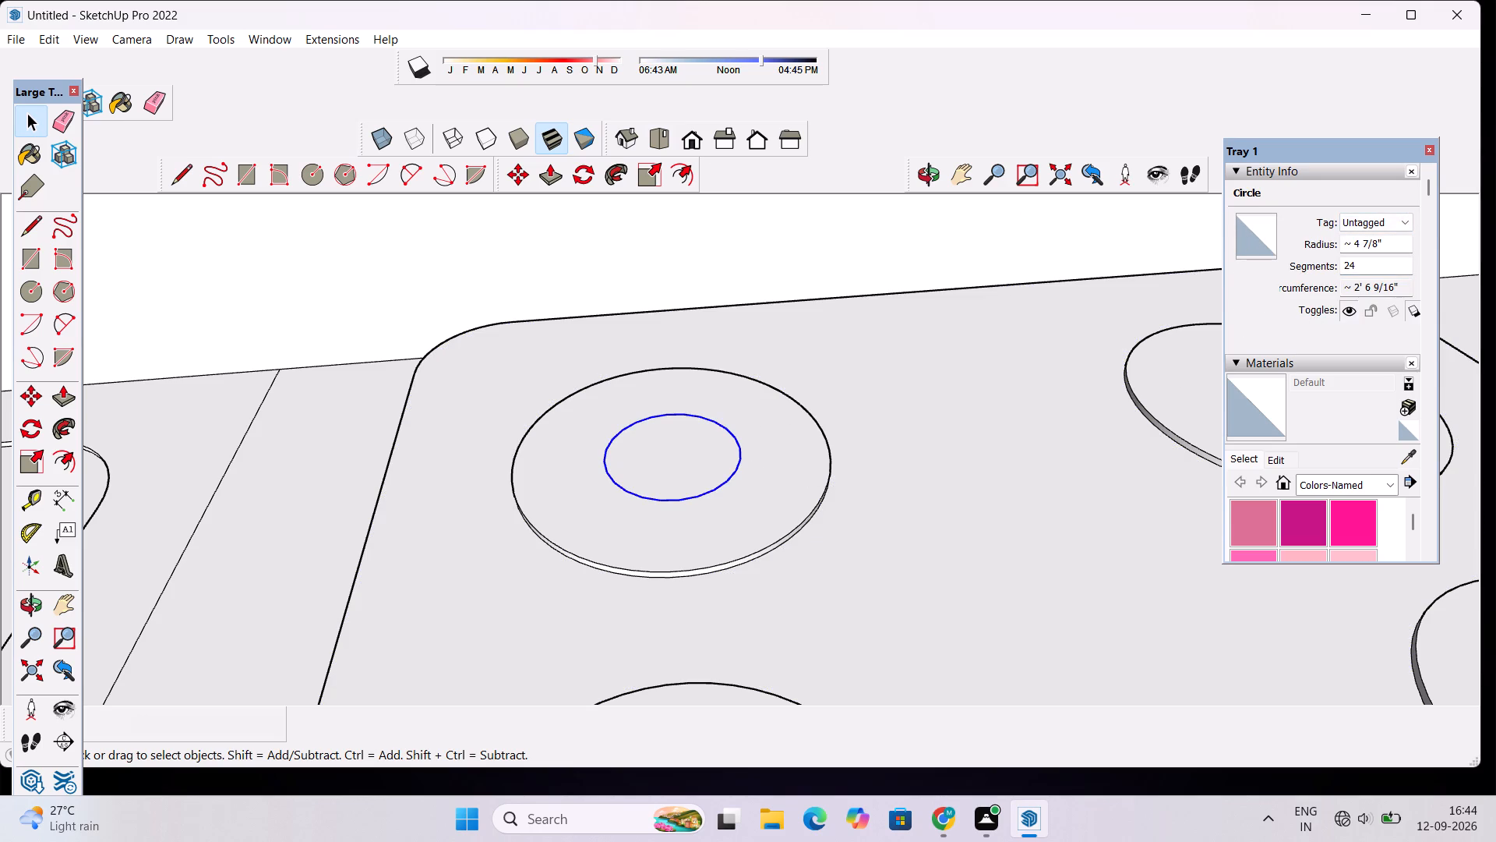
left_click(1367, 269)
key("BackSpace")
key("BackSpace")
key("BackSpace")
key("BackSpace")
key("BackSpace")
key("BackSpace")
key("BackSpace")
key("BackSpace")
key("BackSpace")
left_click(1371, 274)
type("60")
key("Return")
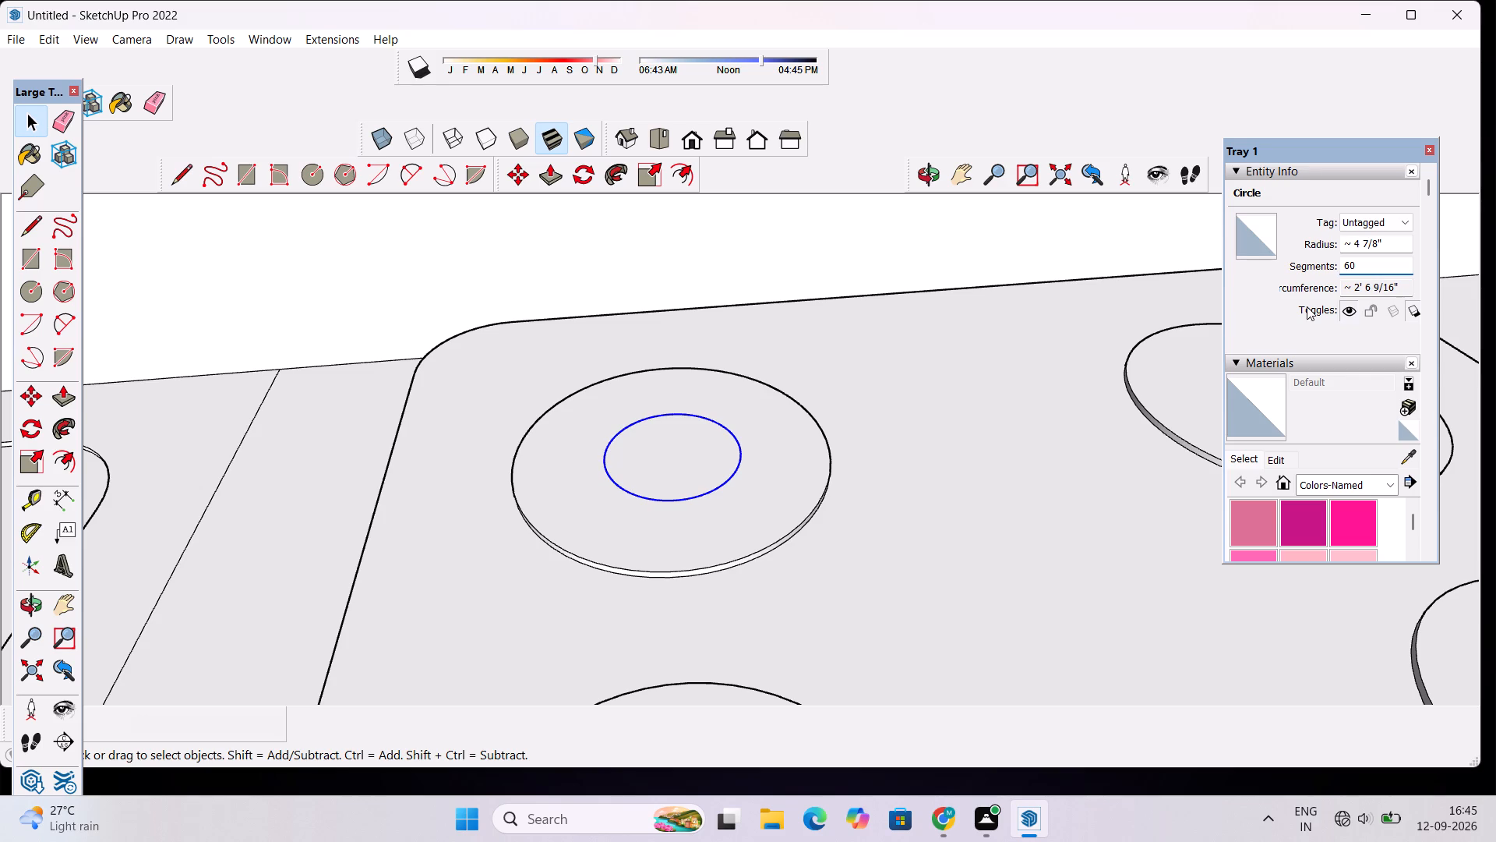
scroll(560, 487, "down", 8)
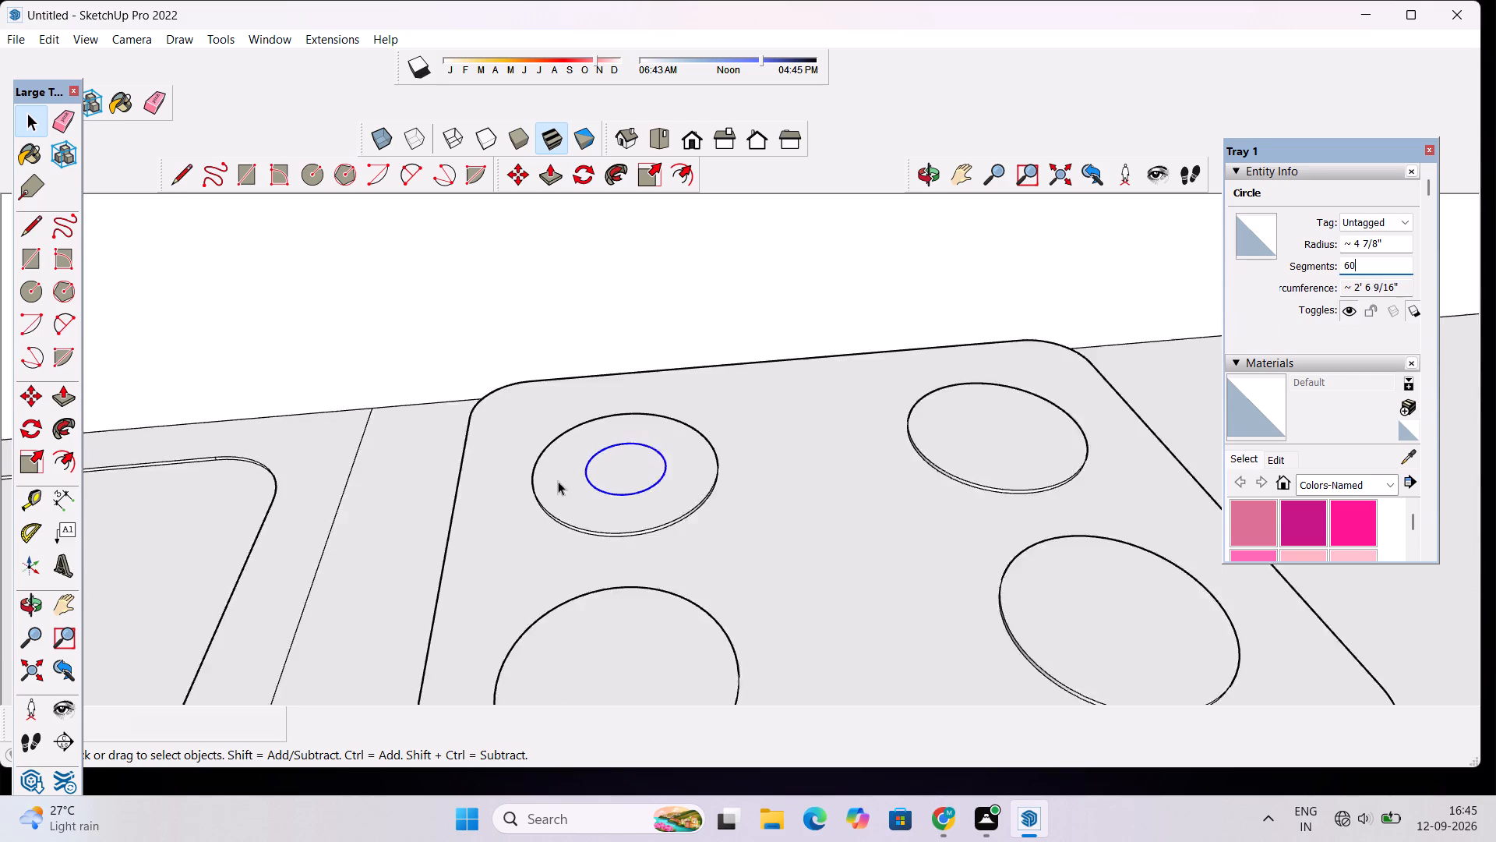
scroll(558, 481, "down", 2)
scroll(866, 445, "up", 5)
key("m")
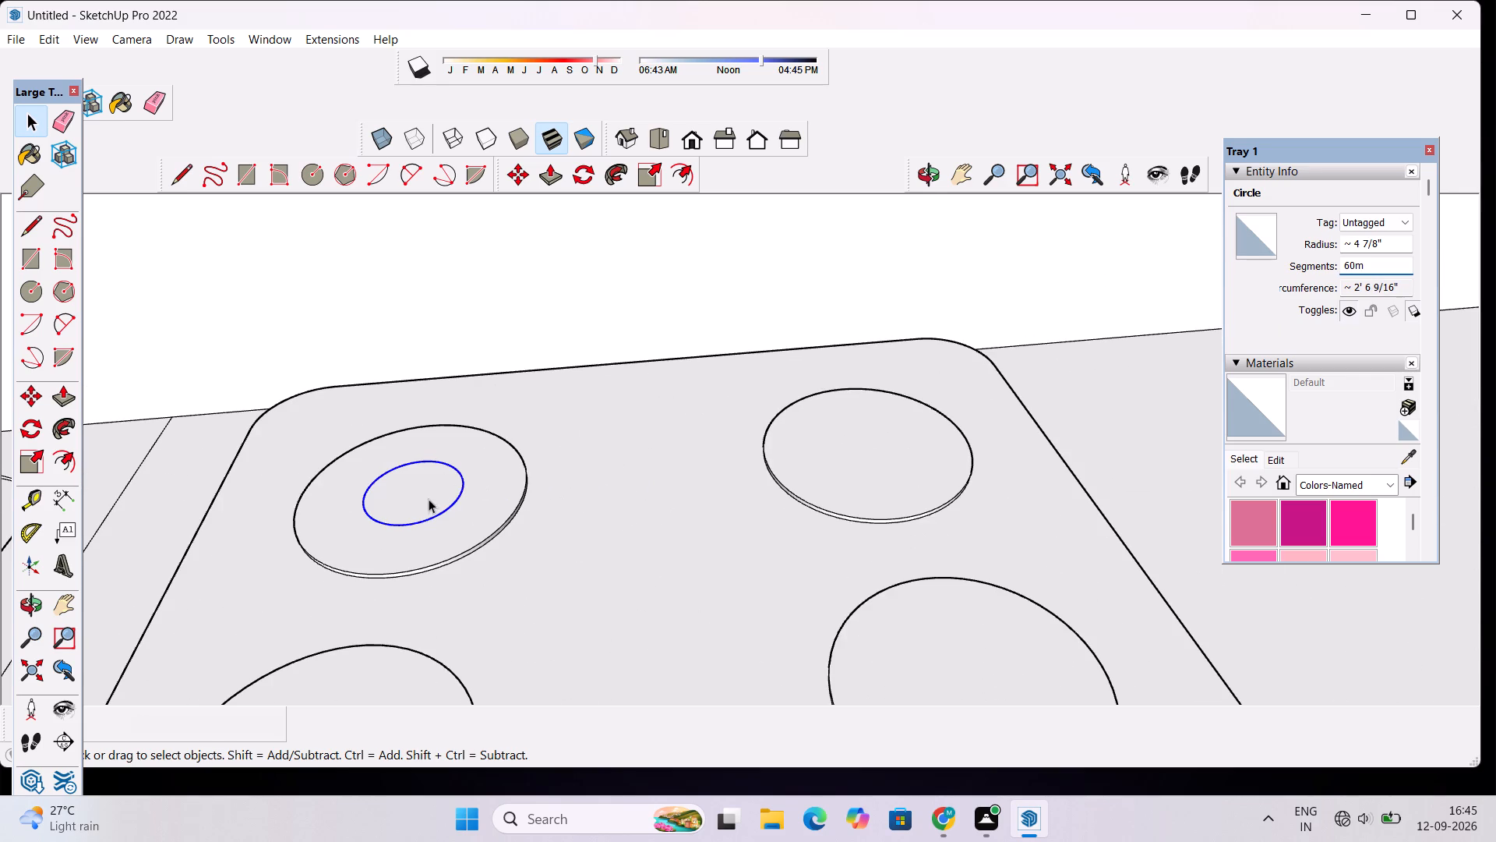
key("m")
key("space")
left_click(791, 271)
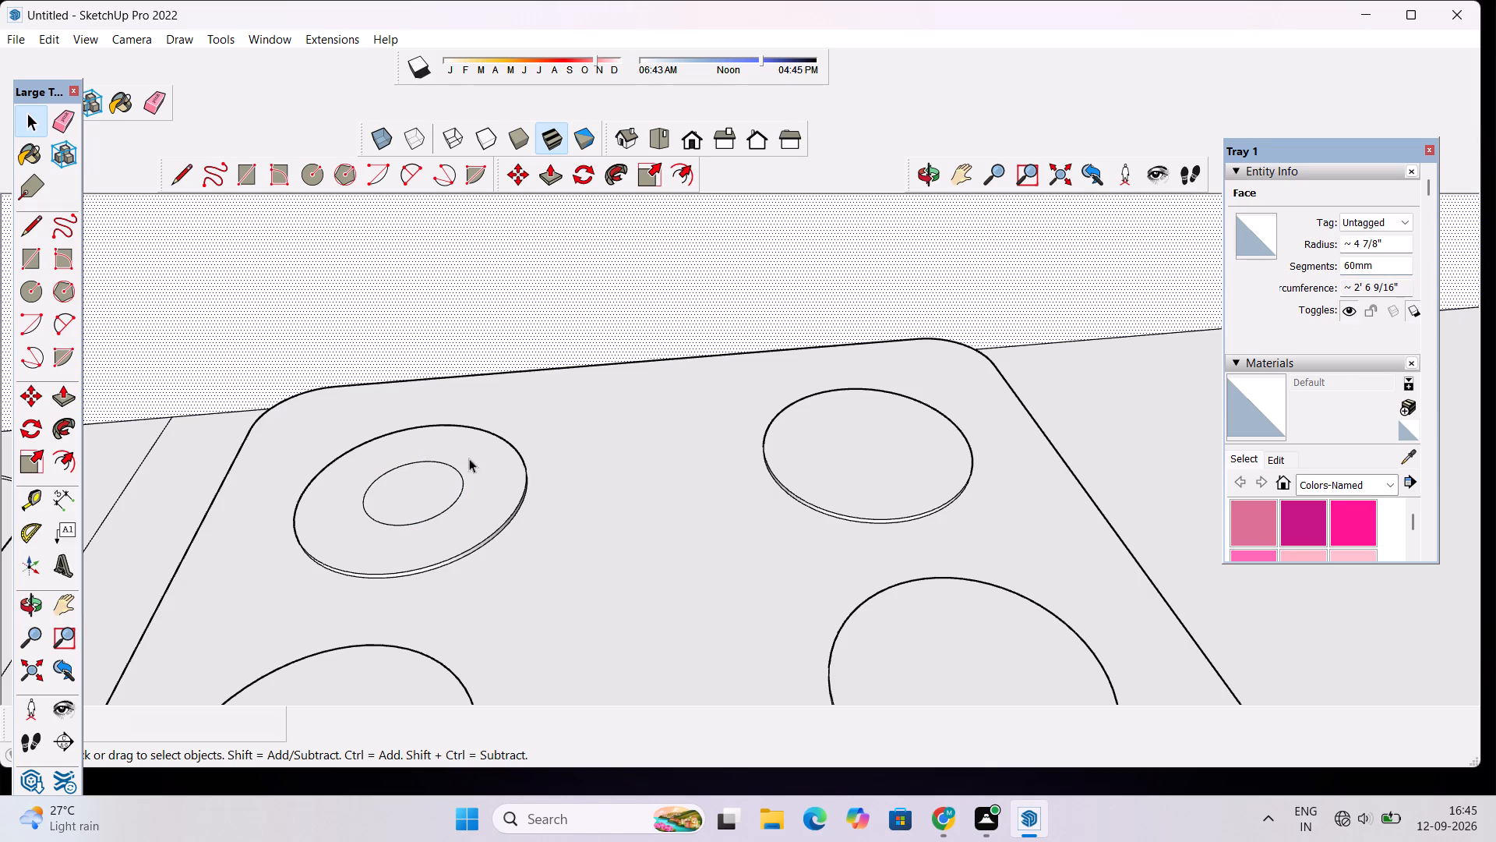
Copy the 4 7/8" inner circle with its face from the rear burner nearest the sink to the other rear burner's center.
left_click(446, 497)
double_click(433, 476)
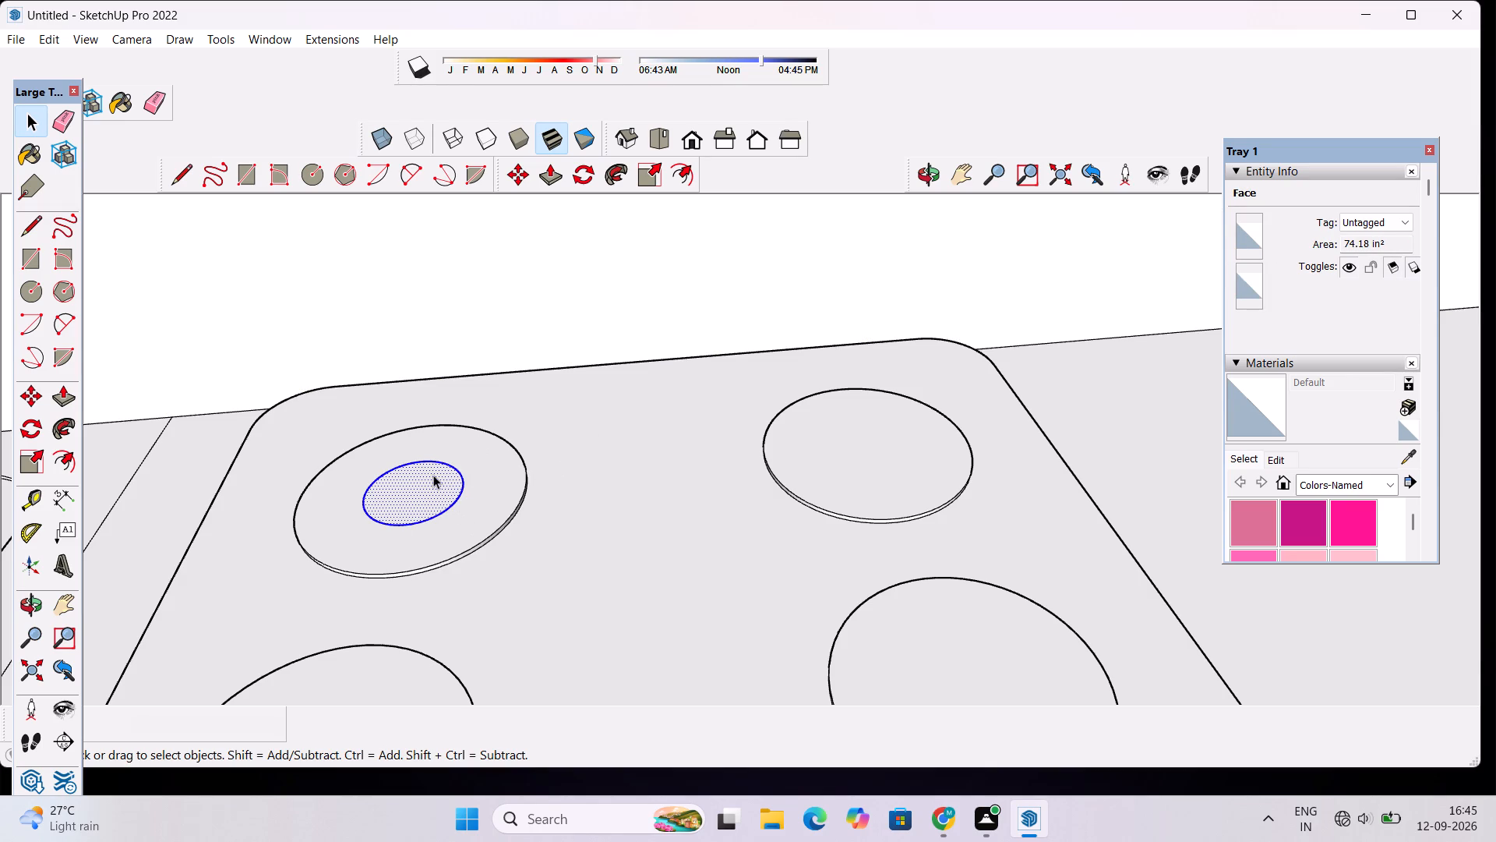
key("m")
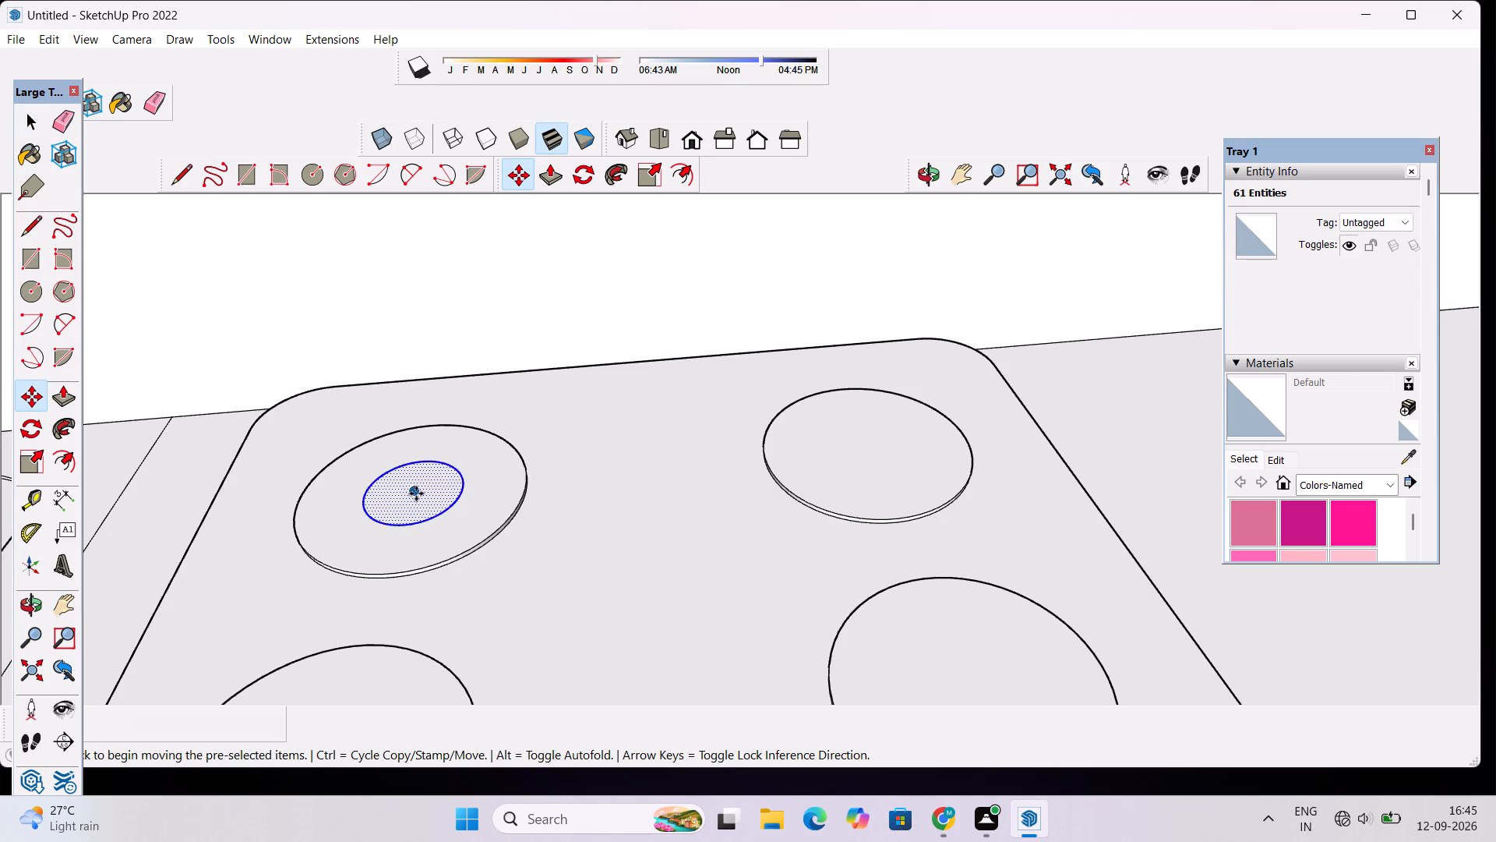
left_click(416, 494)
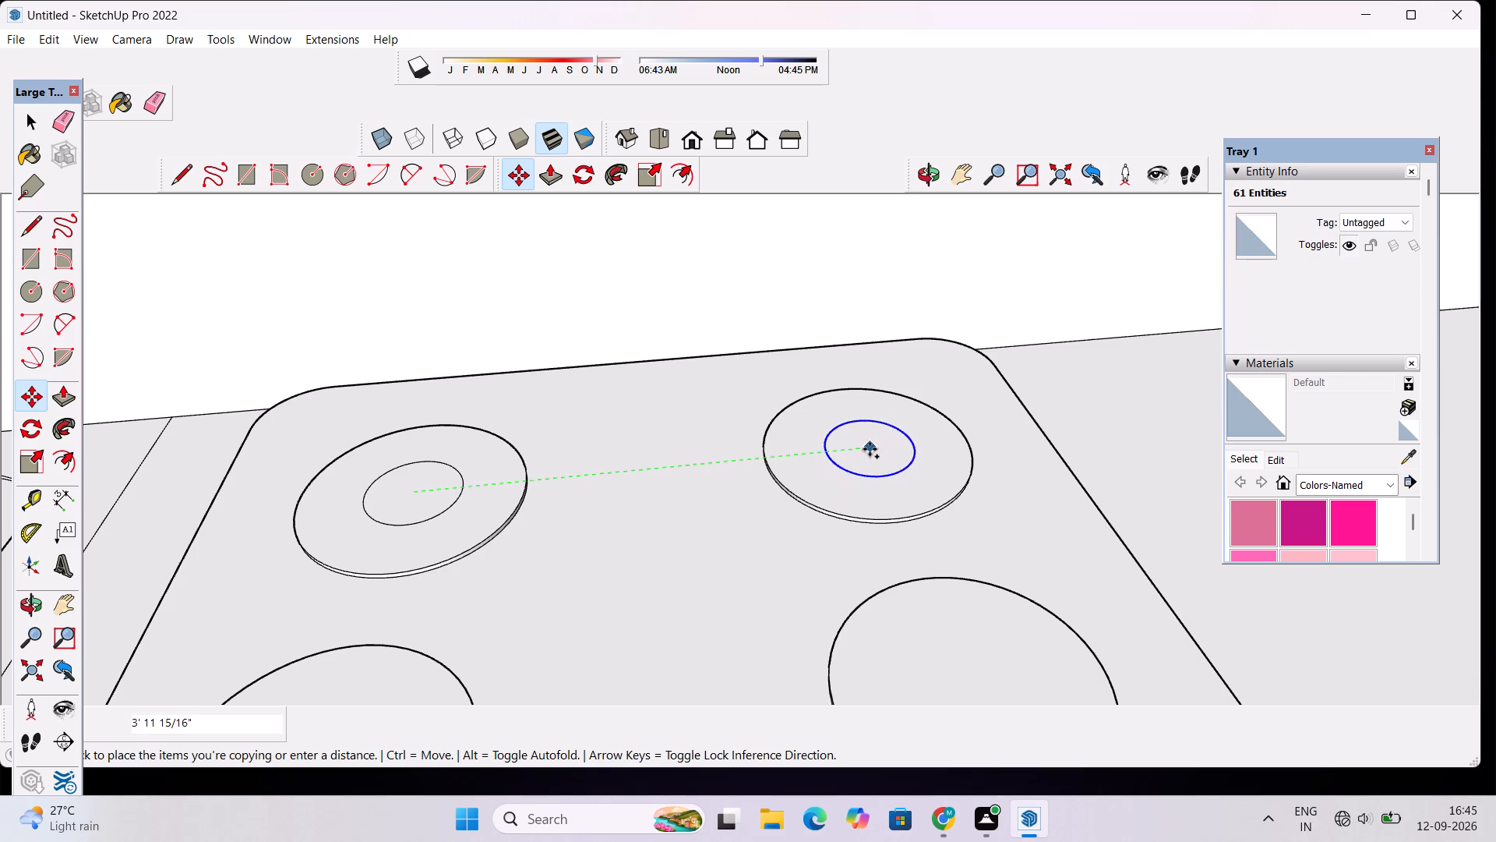
scroll(870, 449, "up", 7)
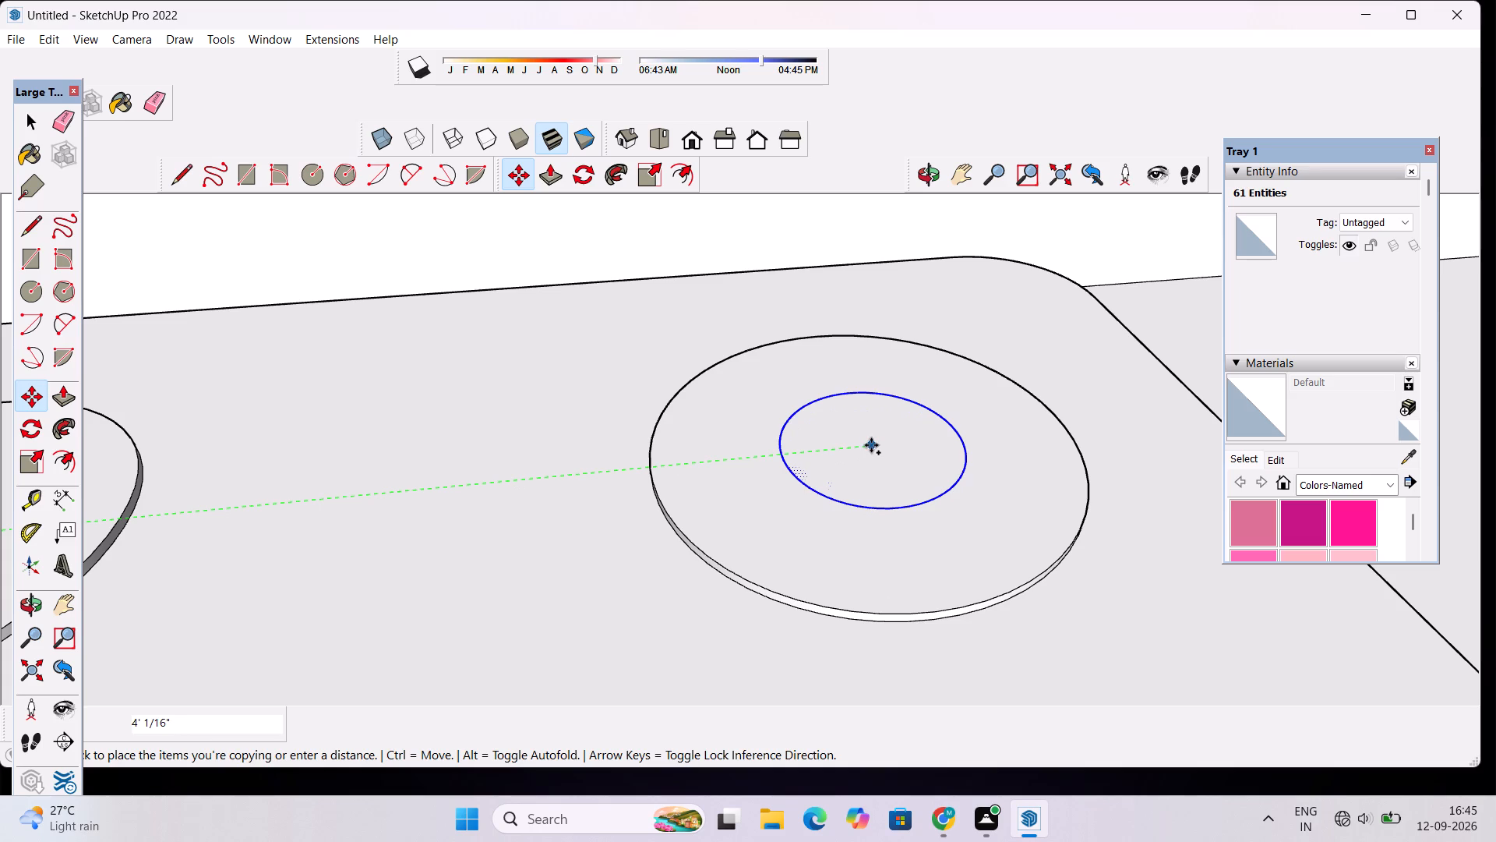
left_click(871, 445)
scroll(870, 443, "down", 5)
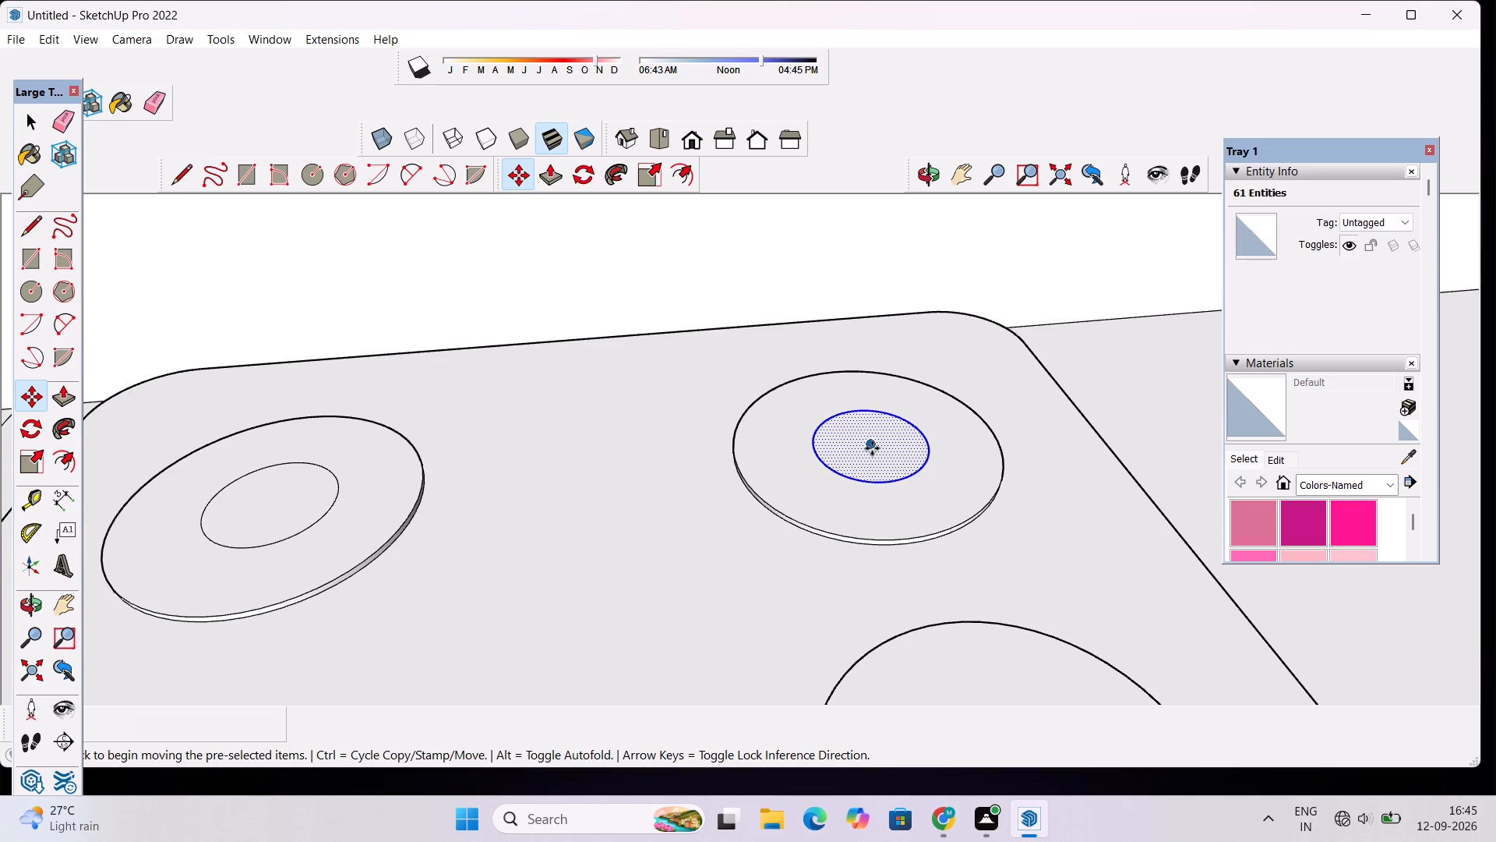
Copy the inner circle to the center of the front burner farther from the sink.
left_click(872, 448)
scroll(894, 470, "down", 9)
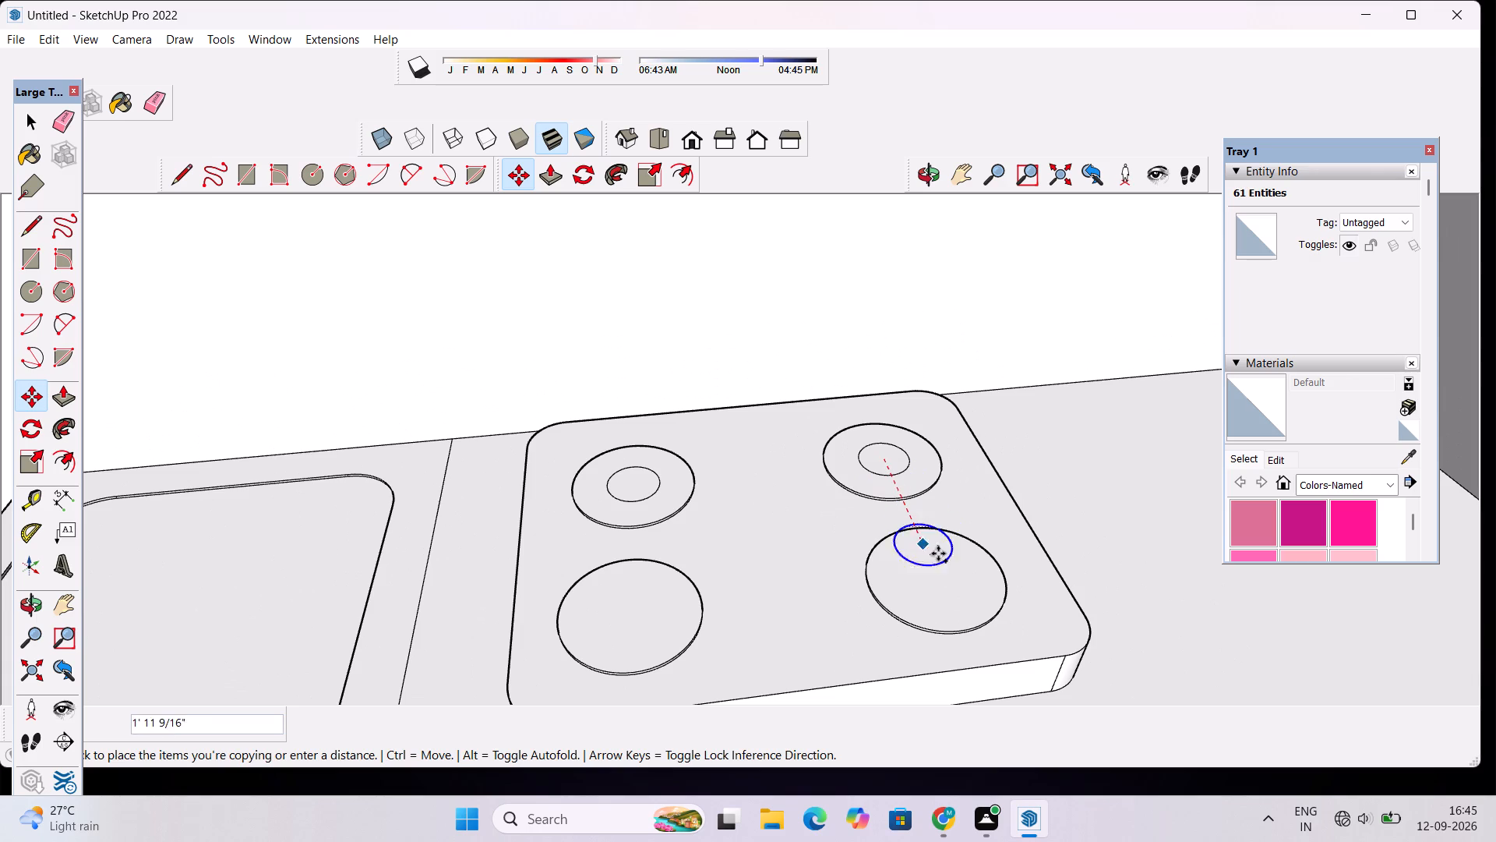
scroll(953, 576, "up", 4)
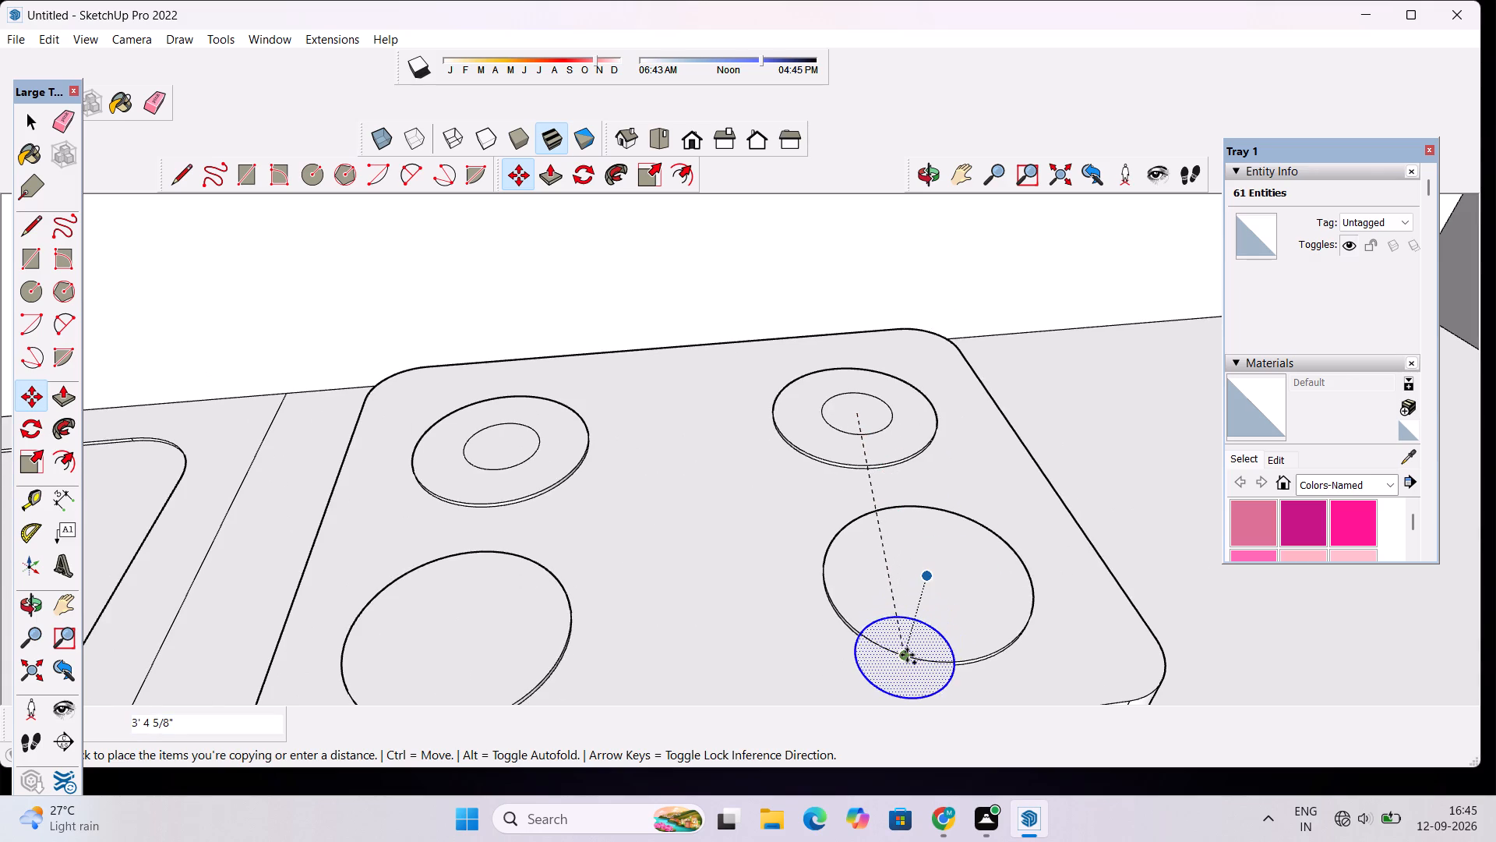
left_click(927, 577)
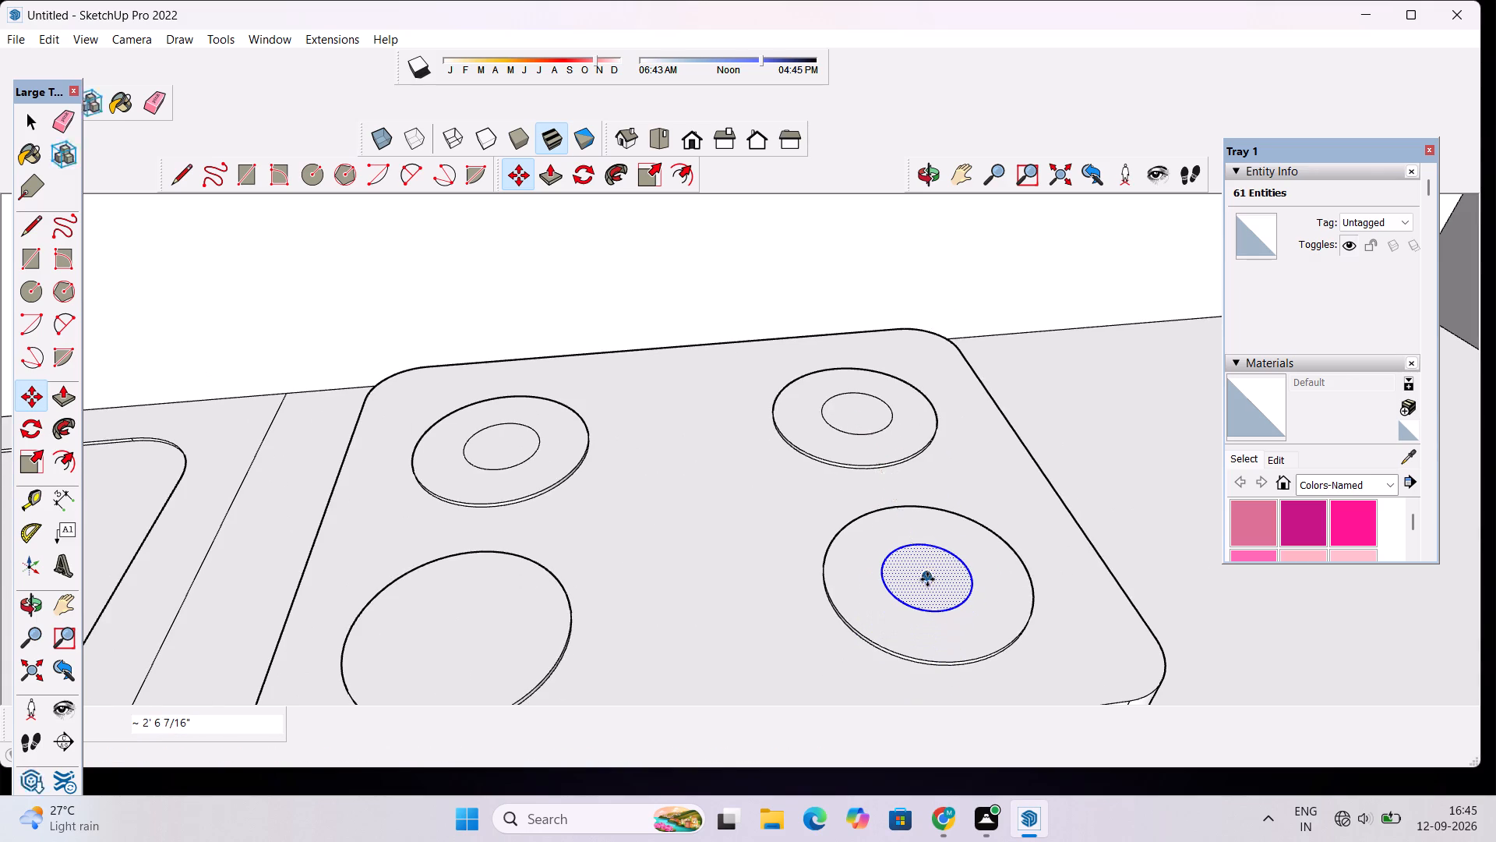
Copy the inner circle to the center of the front burner nearest the sink and clear the circle selection.
left_click(929, 578)
scroll(870, 589, "down", 5)
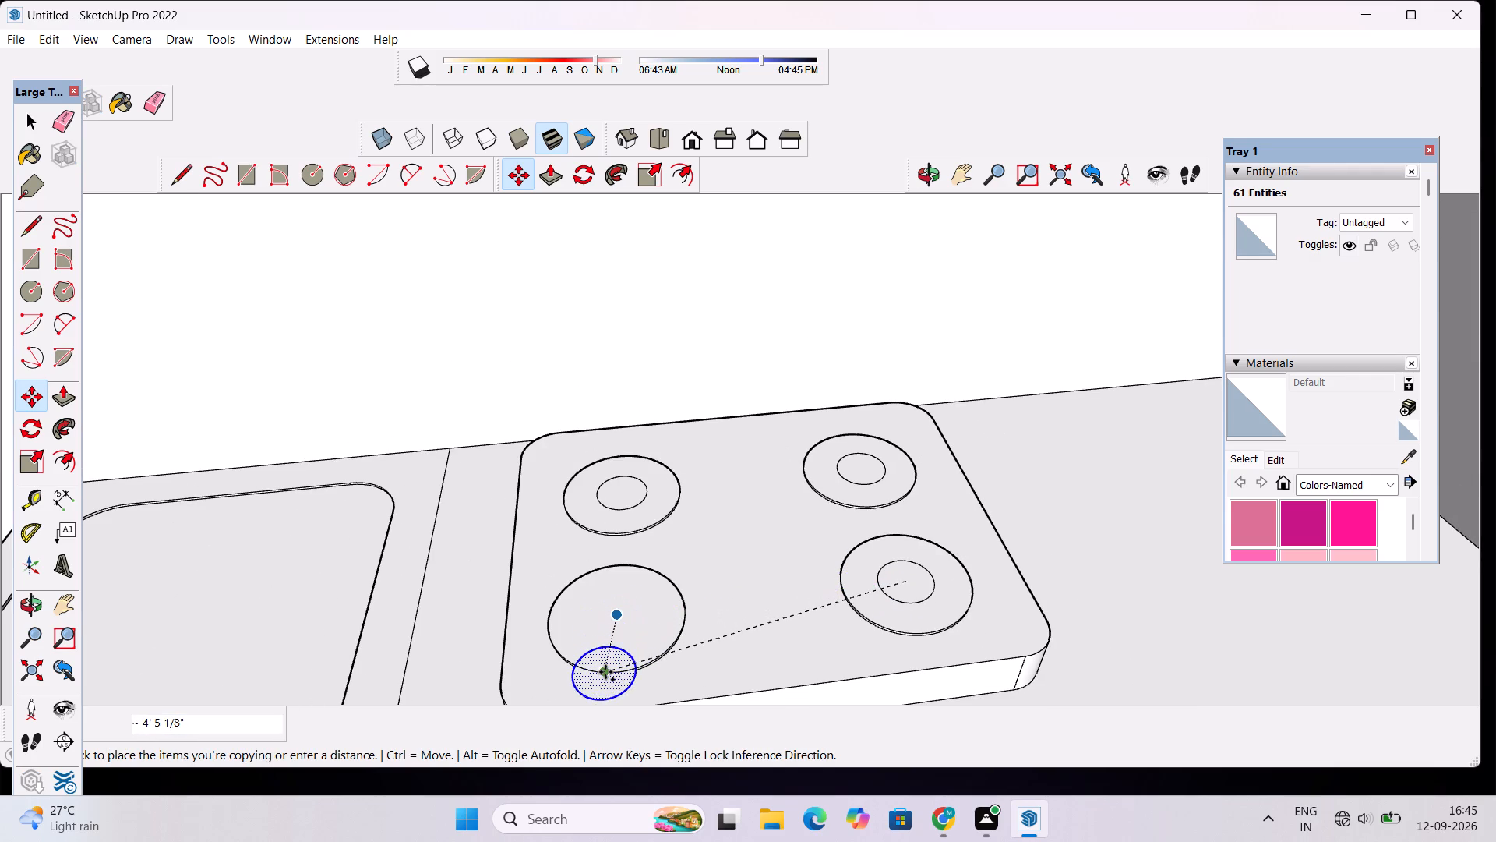
scroll(616, 605, "up", 3)
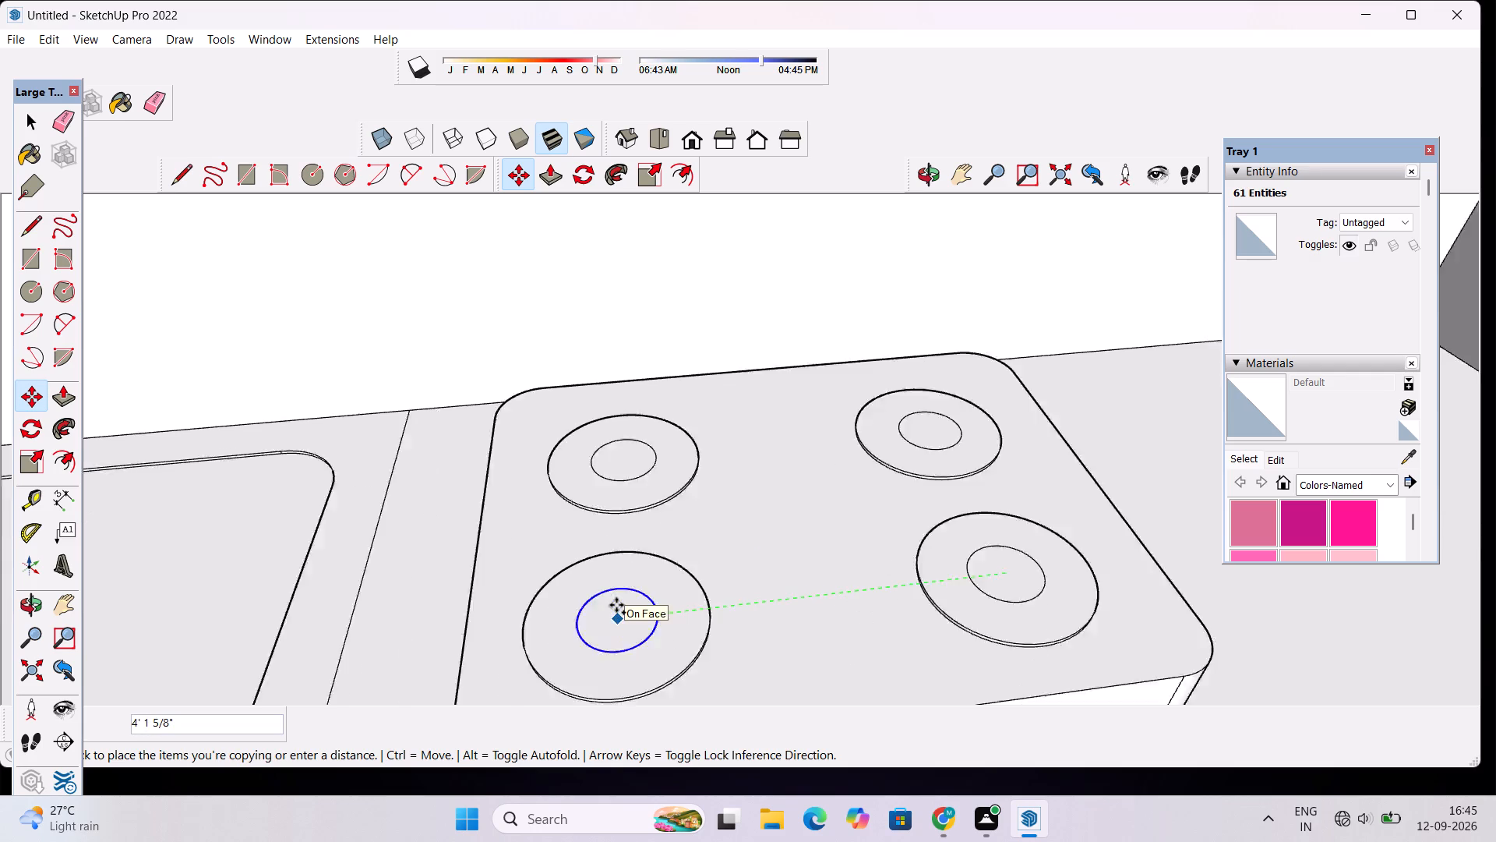
scroll(616, 605, "up", 3)
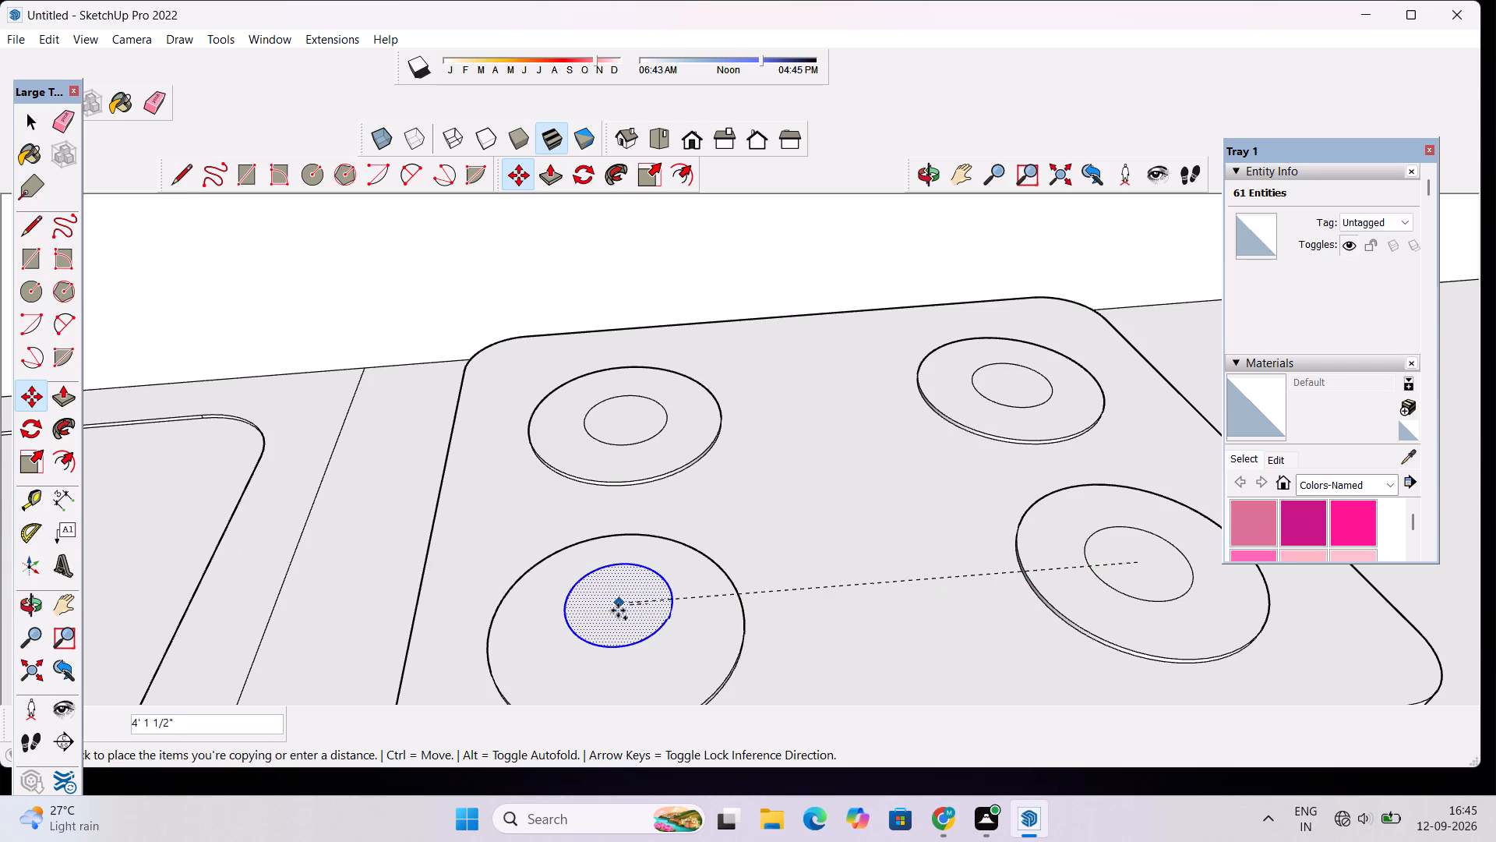
scroll(623, 594, "down", 2)
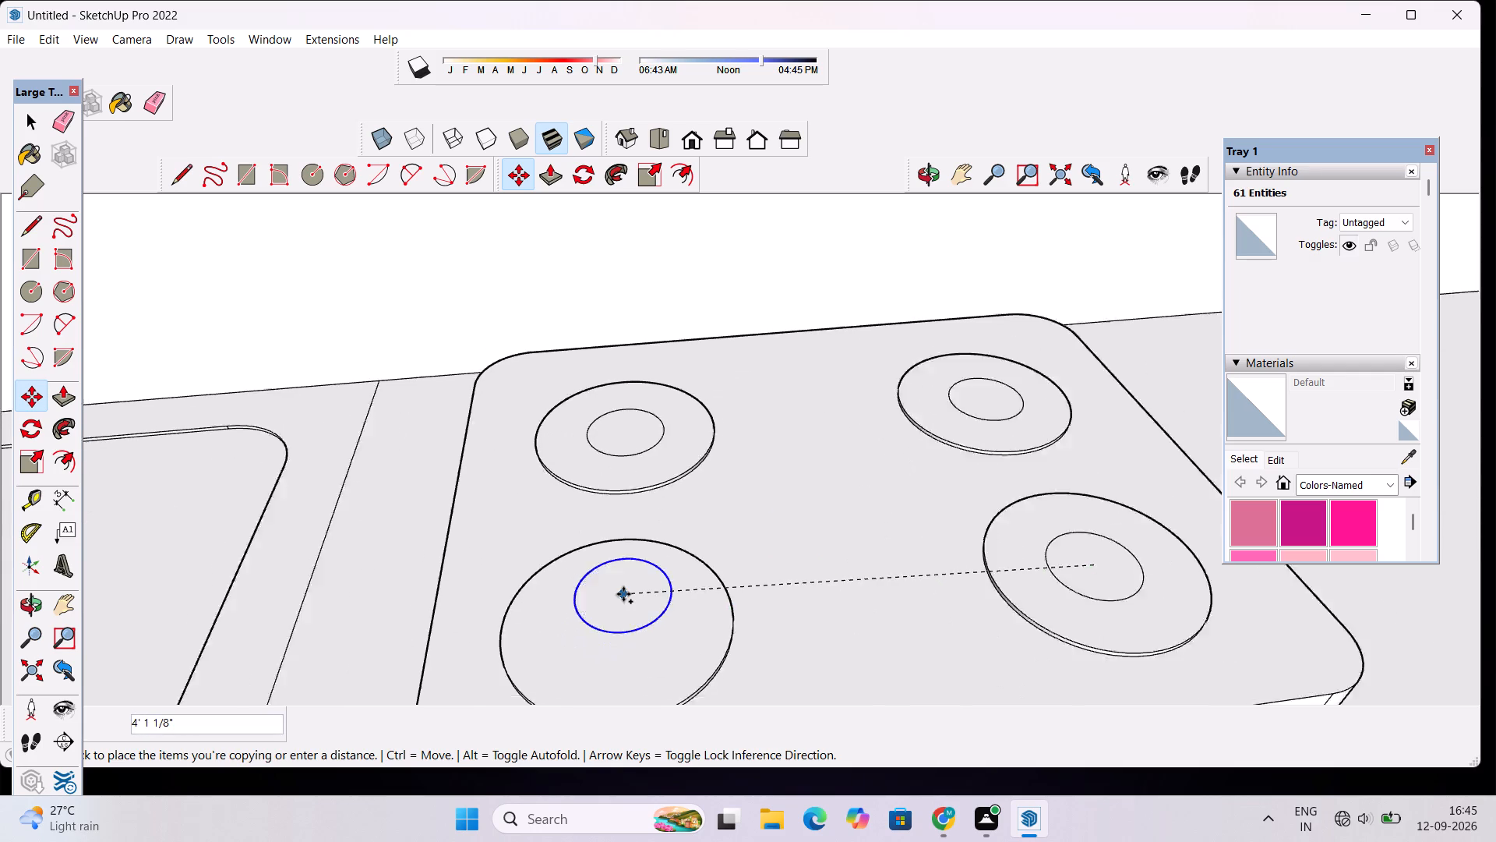
scroll(623, 594, "down", 6)
scroll(609, 662, "up", 5)
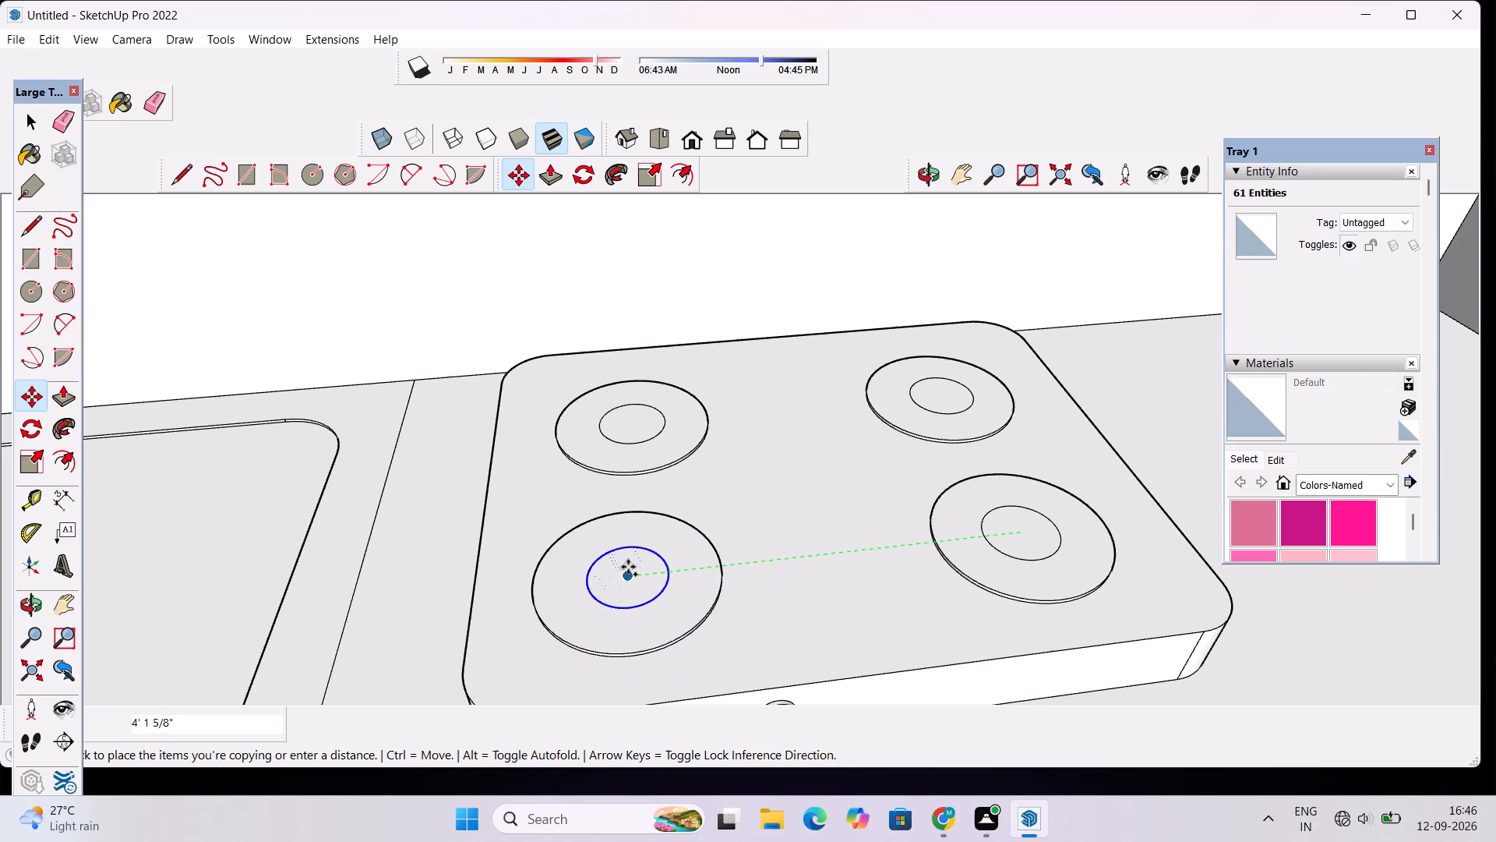
left_click(629, 578)
key("space")
scroll(697, 455, "down", 2)
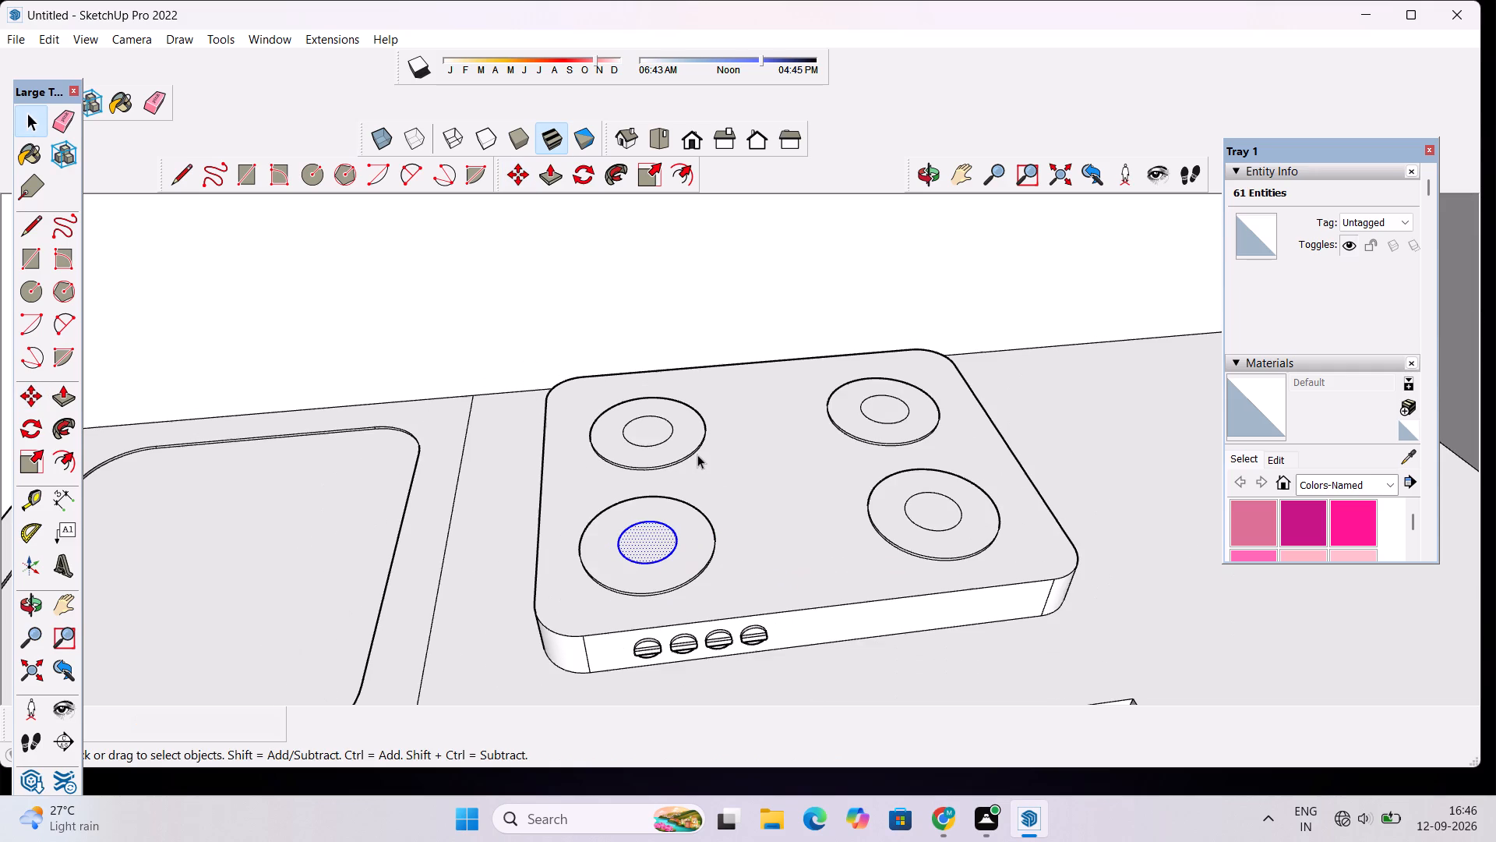
scroll(697, 455, "down", 1)
left_click(772, 262)
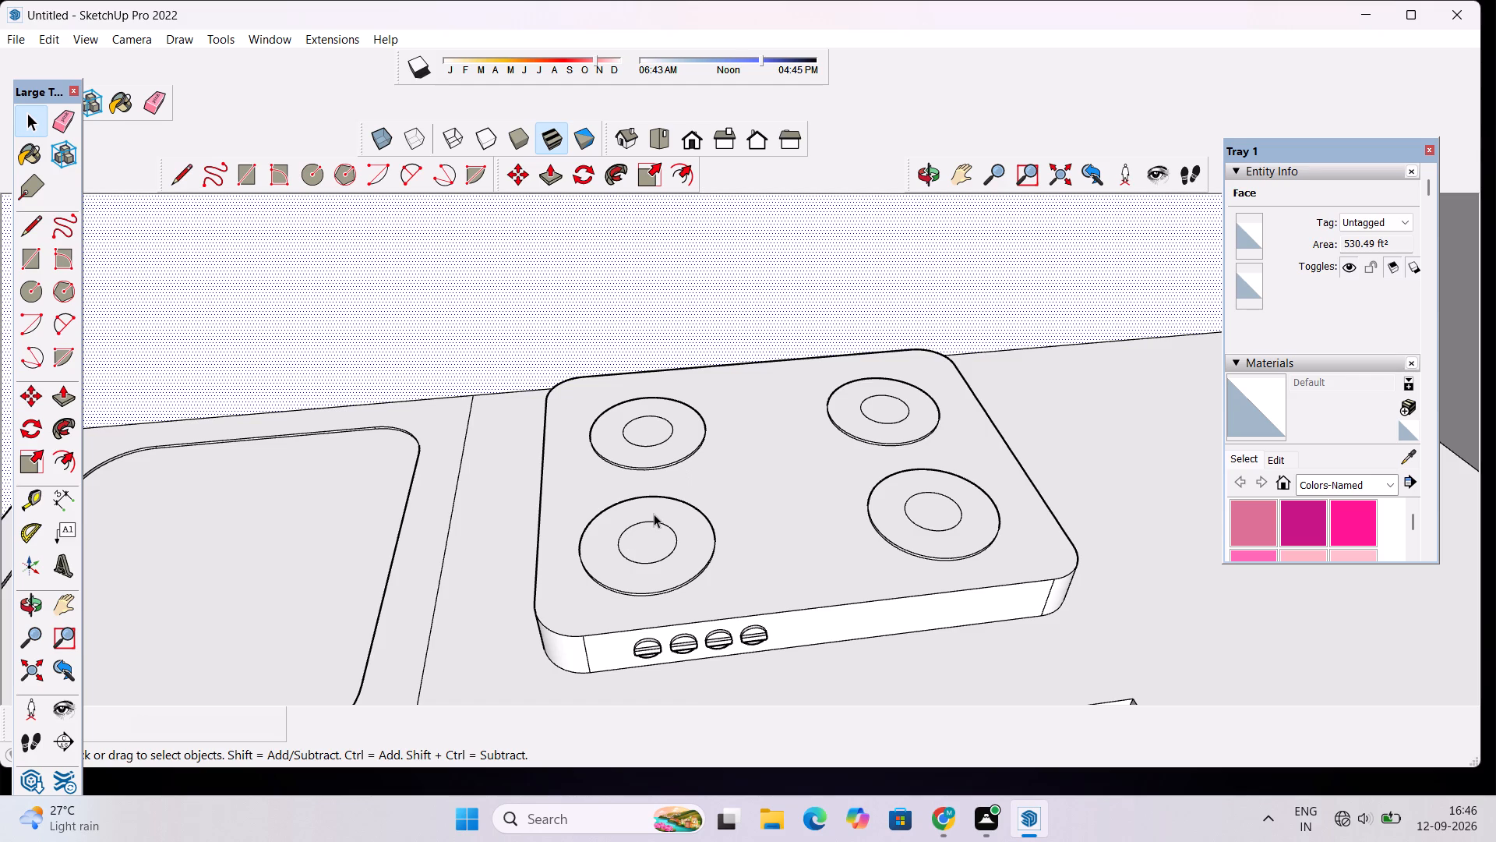
Draw a concentric circle with a 2" radius inside the inner circle of the front burner nearest the sink.
scroll(654, 514, "up", 9)
key("c")
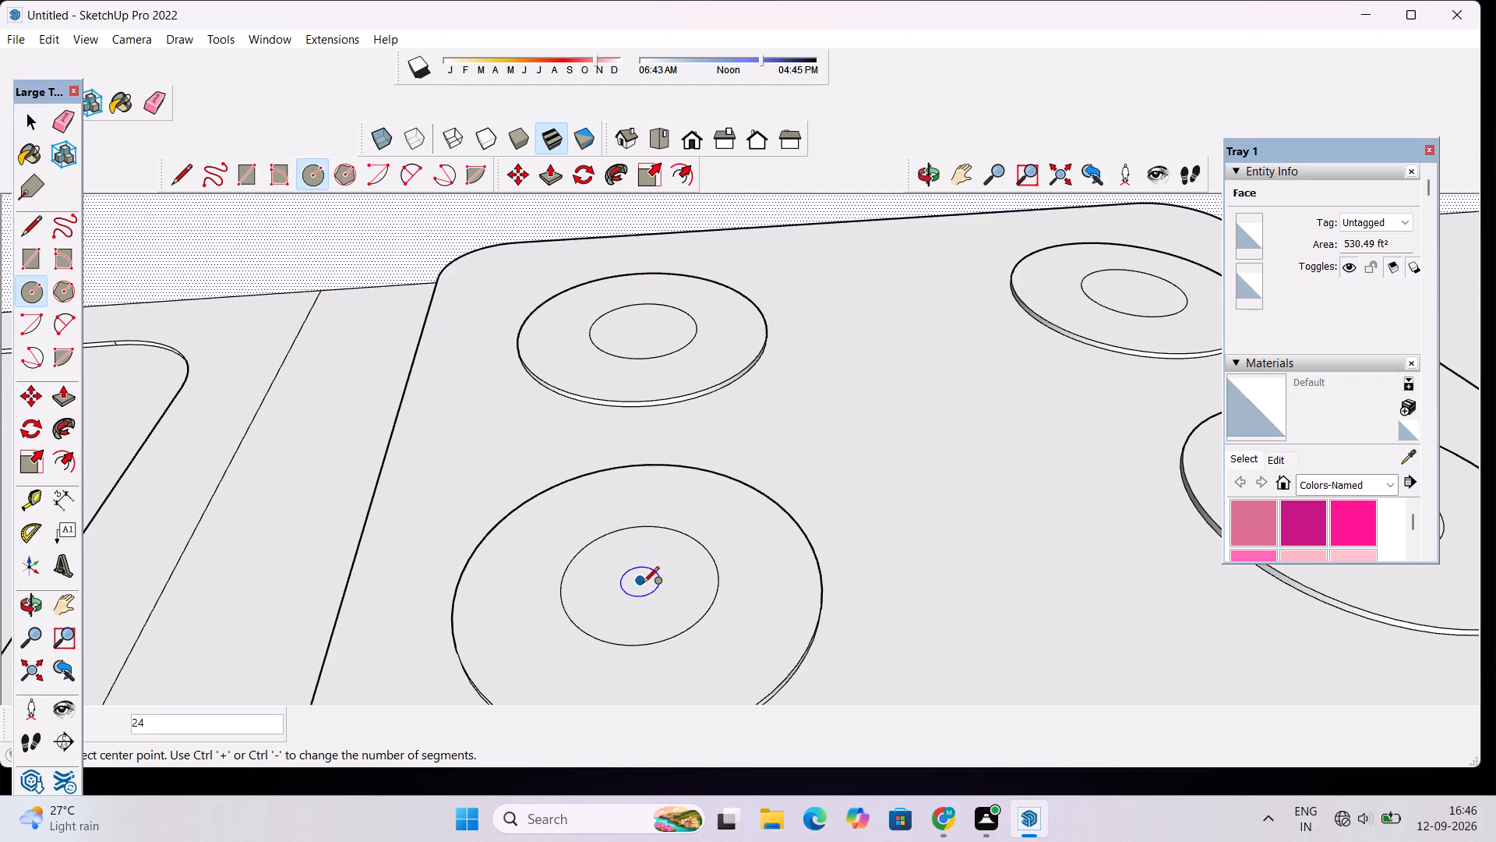
left_click(637, 582)
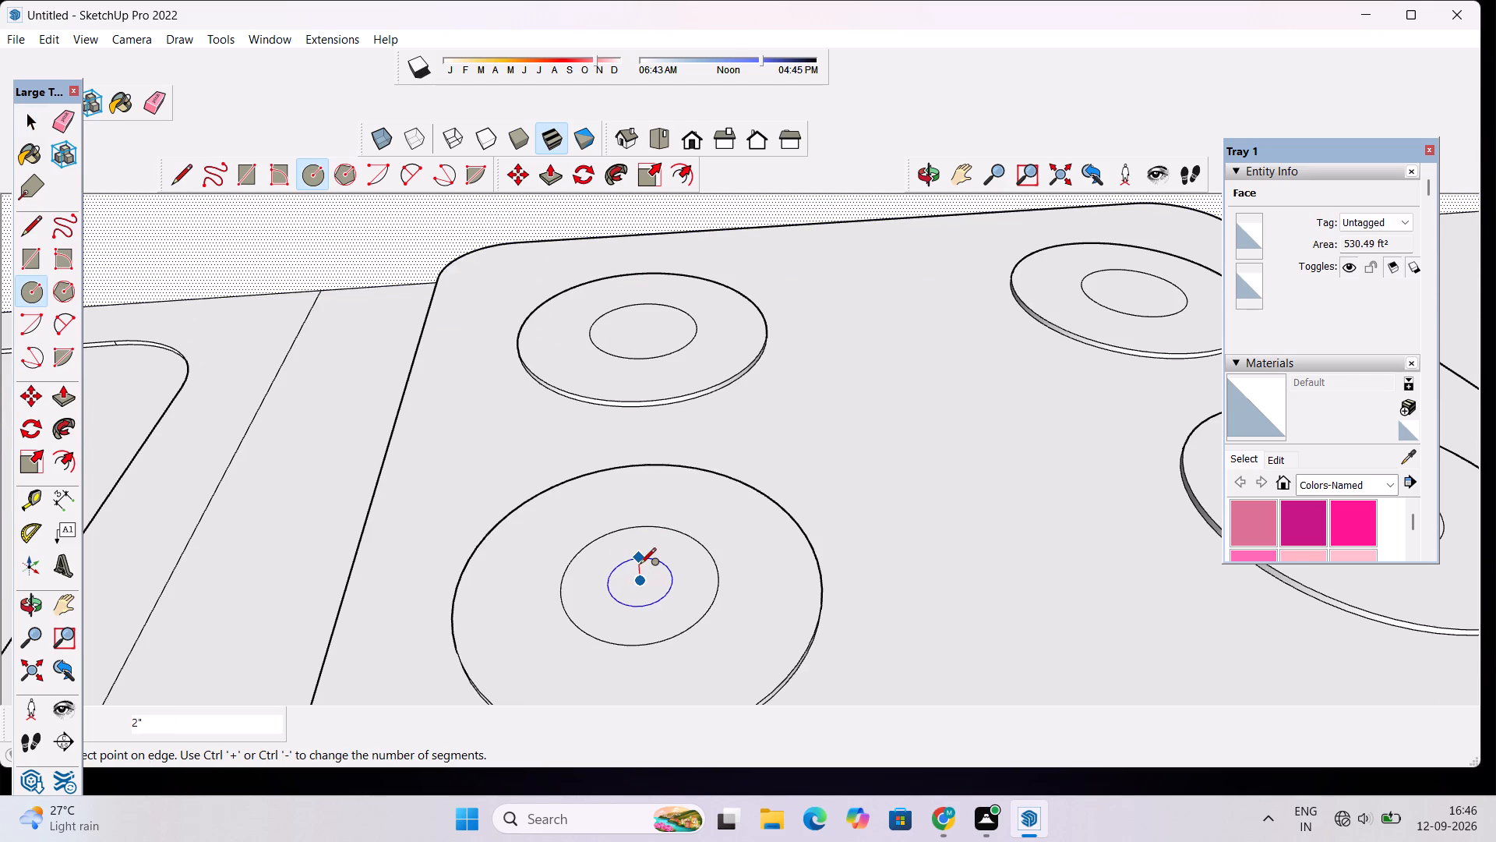
type("2\"")
key("Return")
scroll(637, 575, "down", 2)
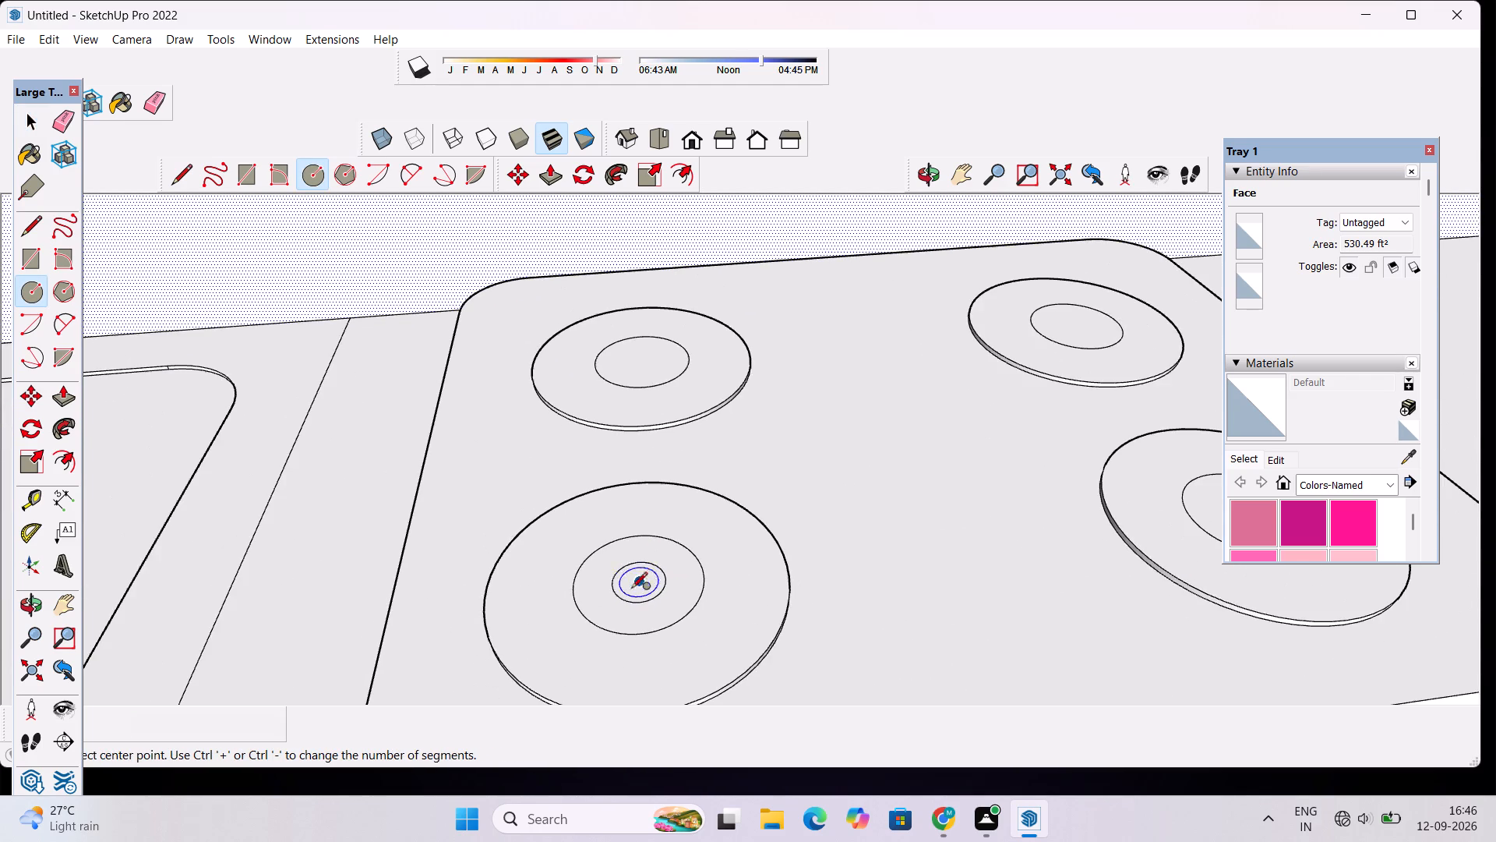
scroll(639, 583, "up", 4)
key("space")
Set the 2" circle's segment count to 50 on the front burner nearest the sink.
scroll(630, 588, "up", 2)
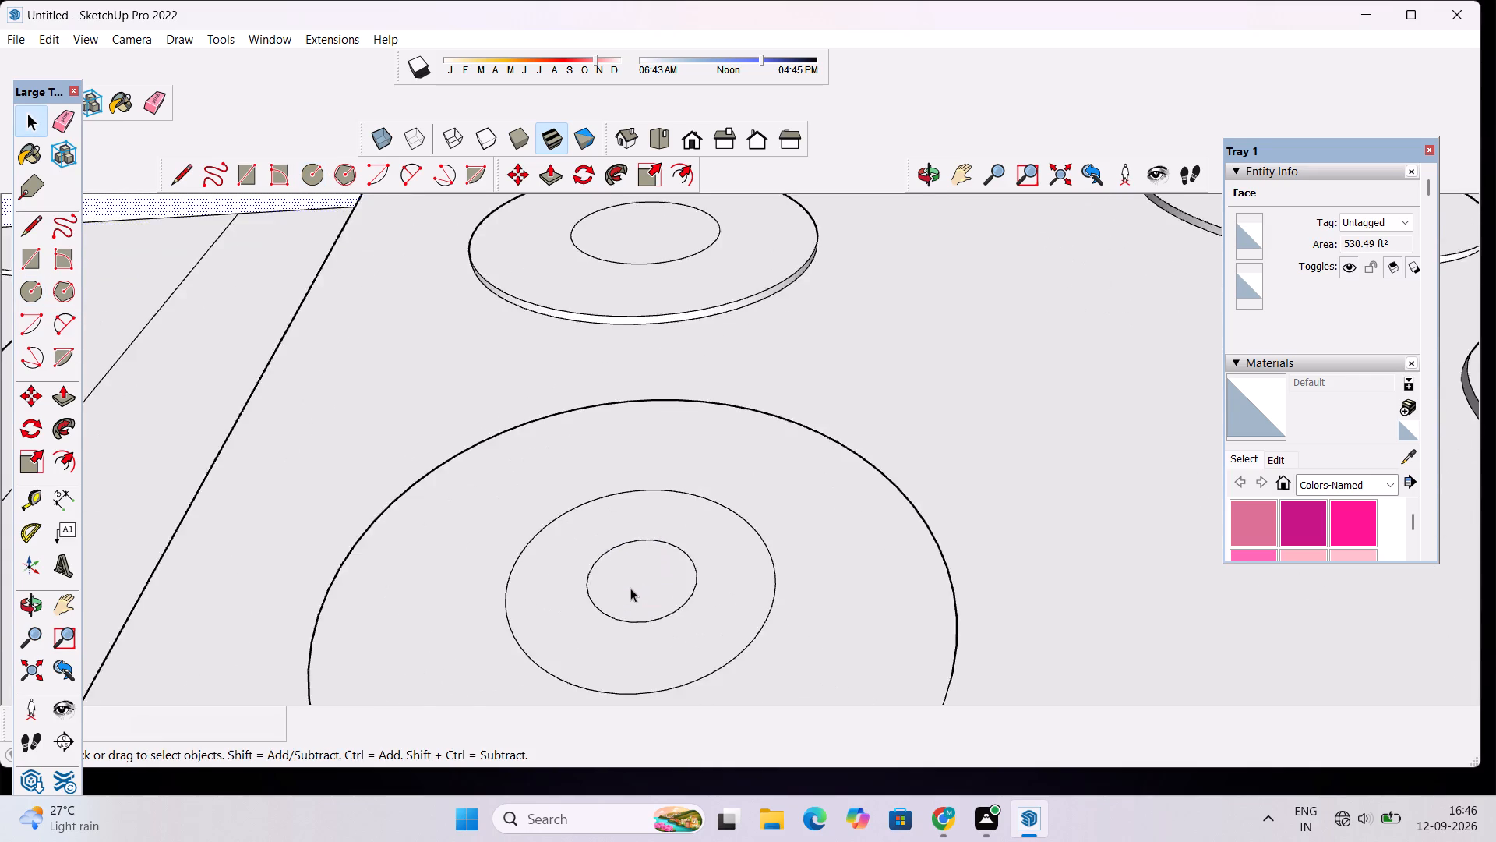
scroll(630, 588, "up", 4)
left_click(654, 528)
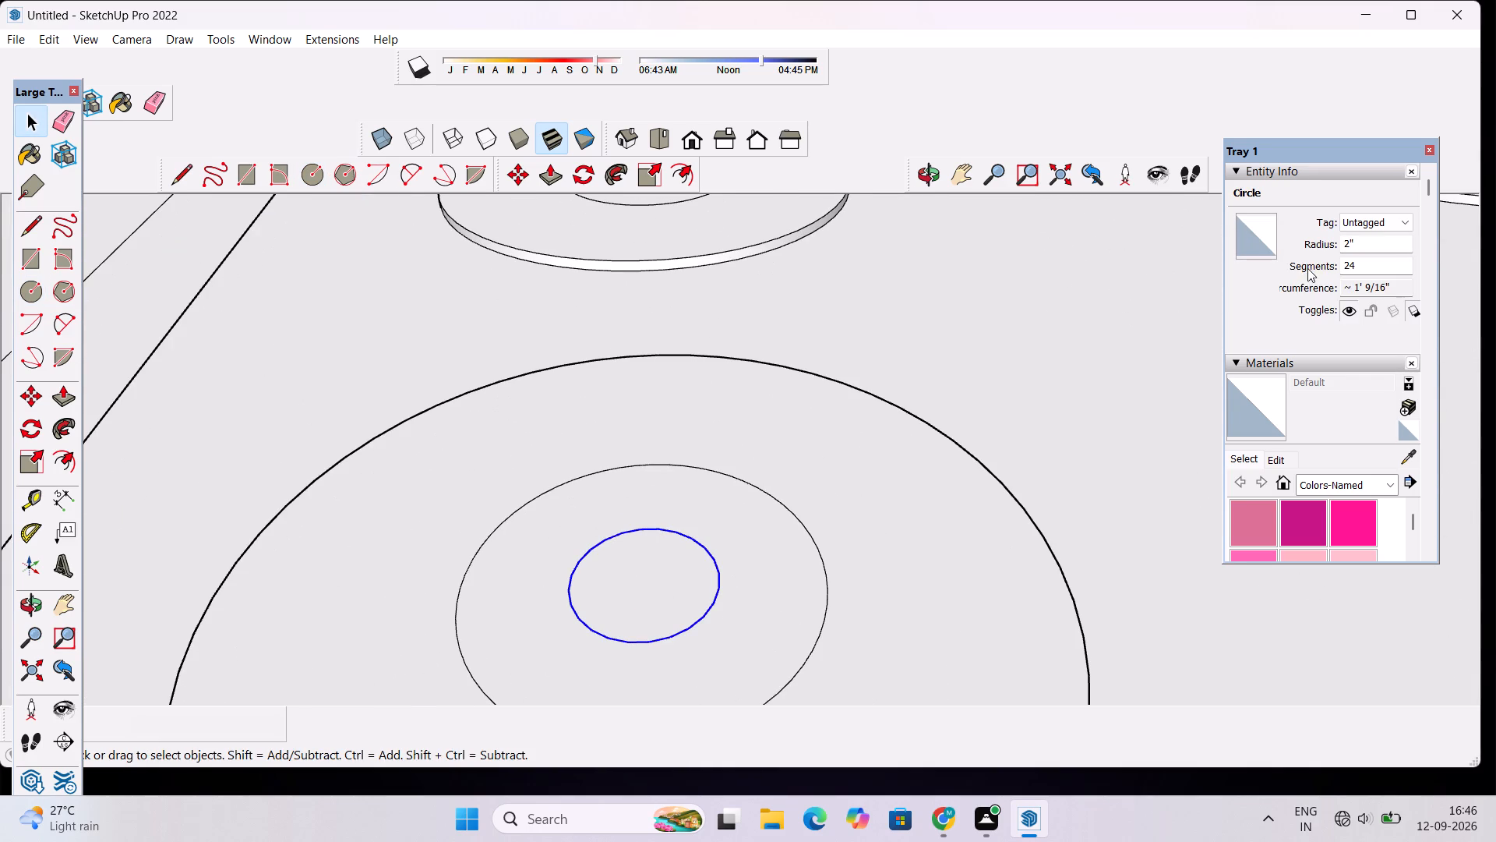
left_click(1360, 266)
key("BackSpace")
key("BackSpace")
key("BackSpace")
type("50")
key("Return")
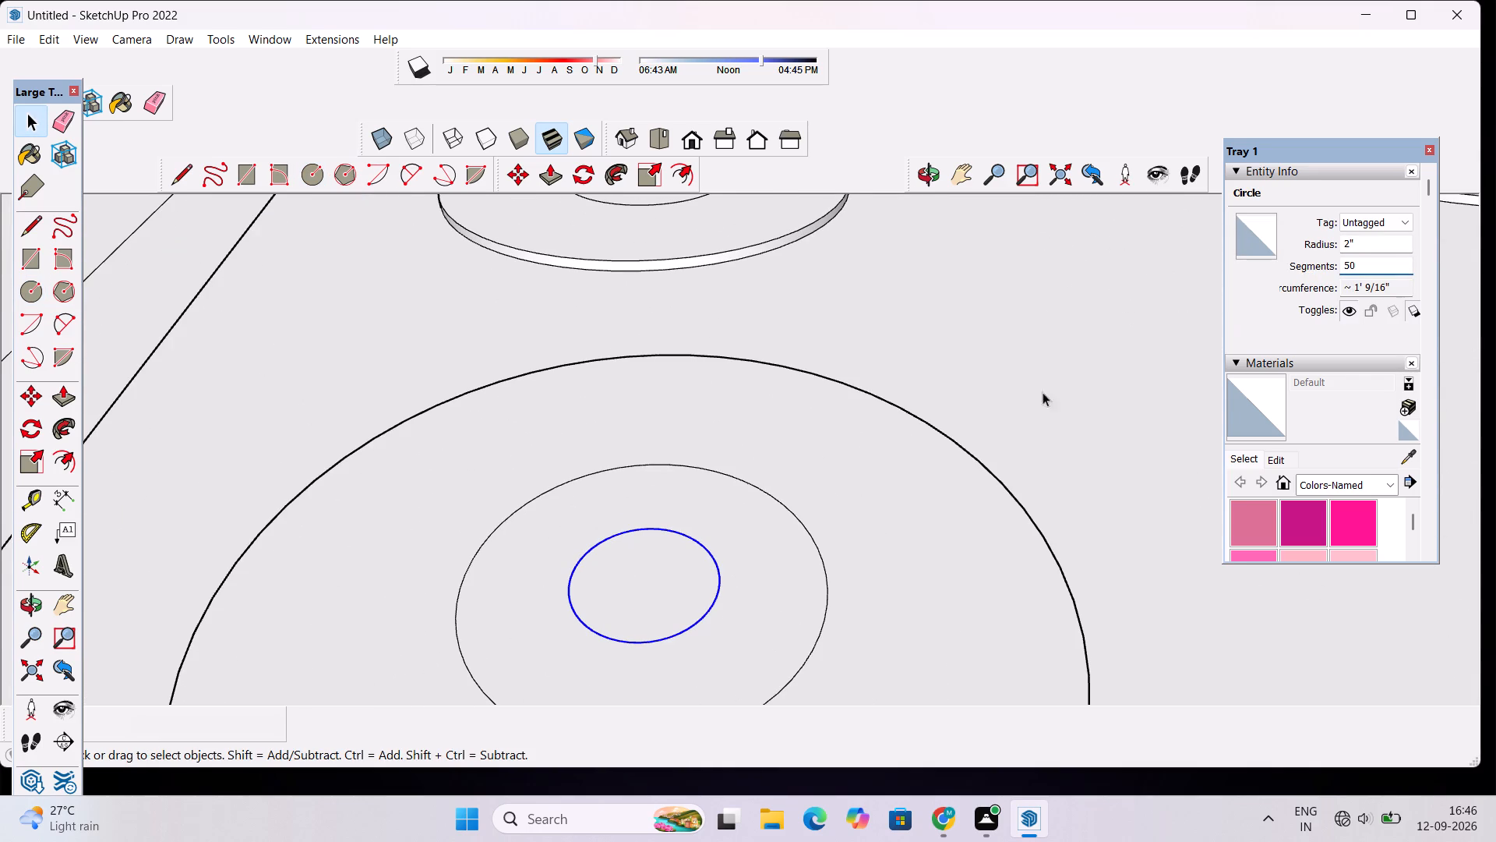
scroll(705, 550, "down", 4)
key("space")
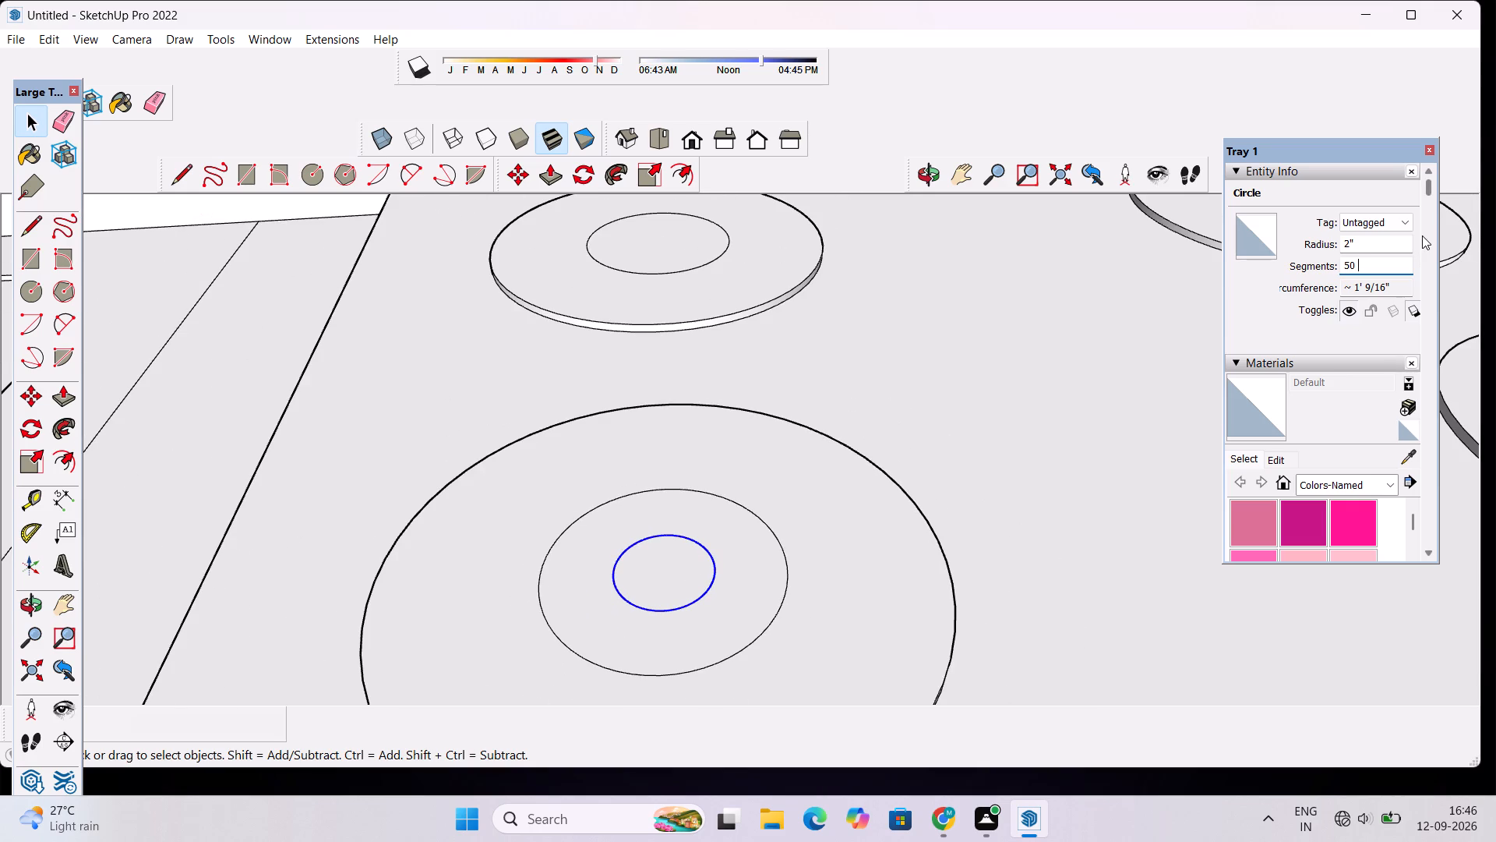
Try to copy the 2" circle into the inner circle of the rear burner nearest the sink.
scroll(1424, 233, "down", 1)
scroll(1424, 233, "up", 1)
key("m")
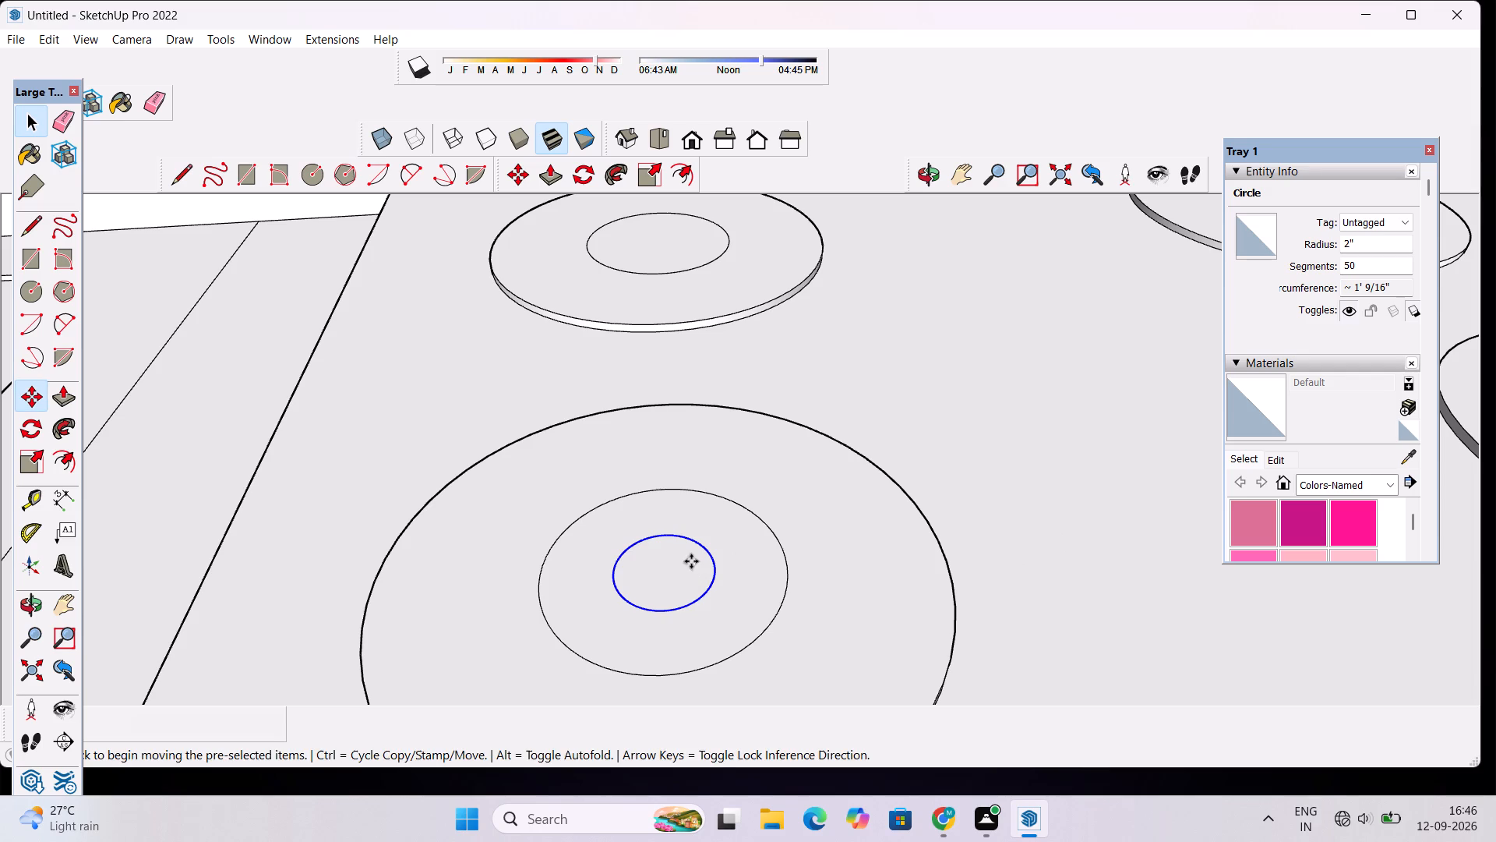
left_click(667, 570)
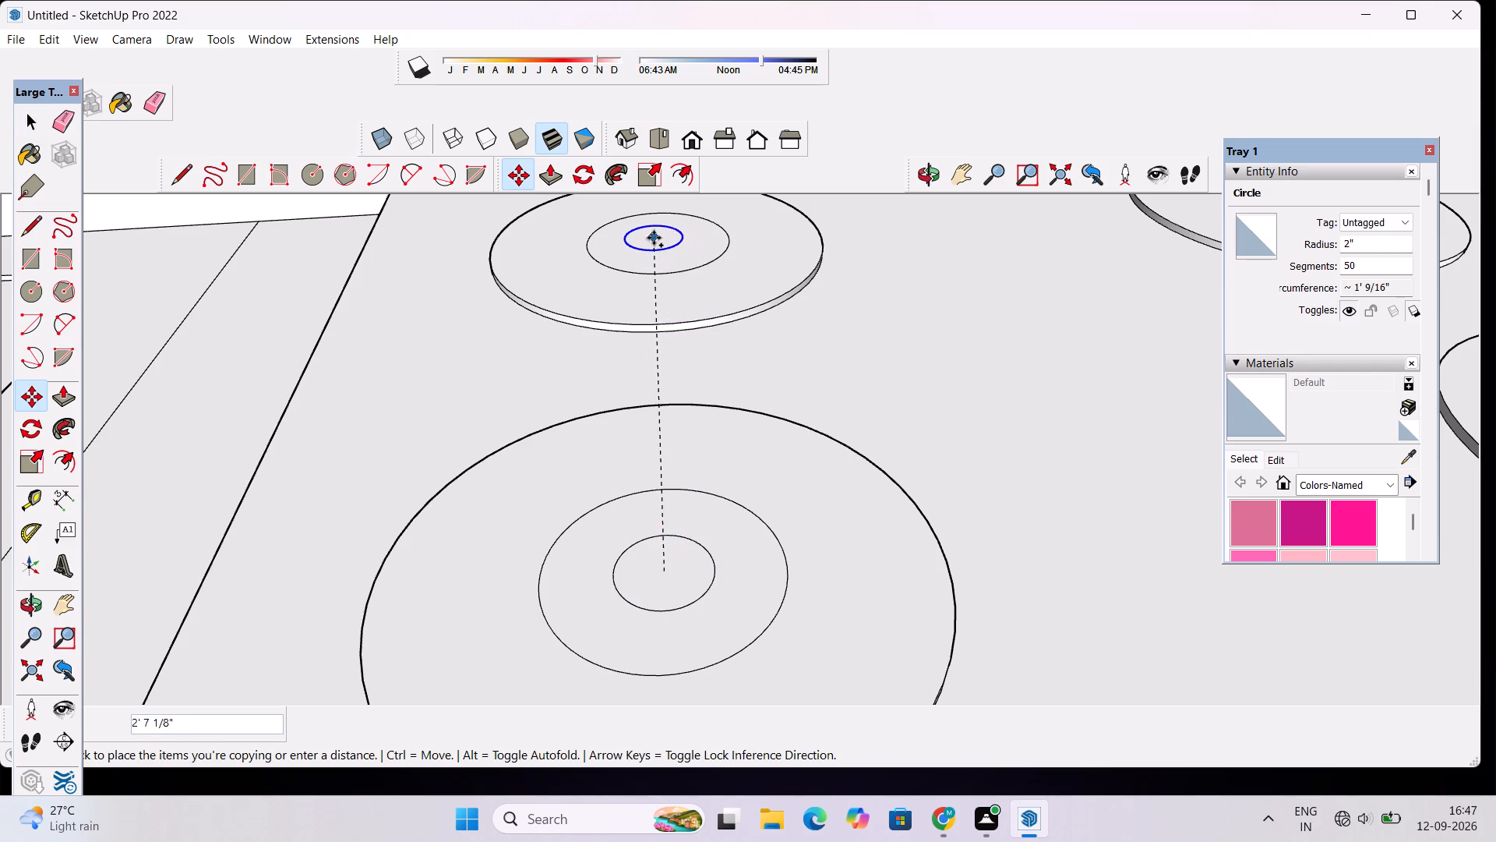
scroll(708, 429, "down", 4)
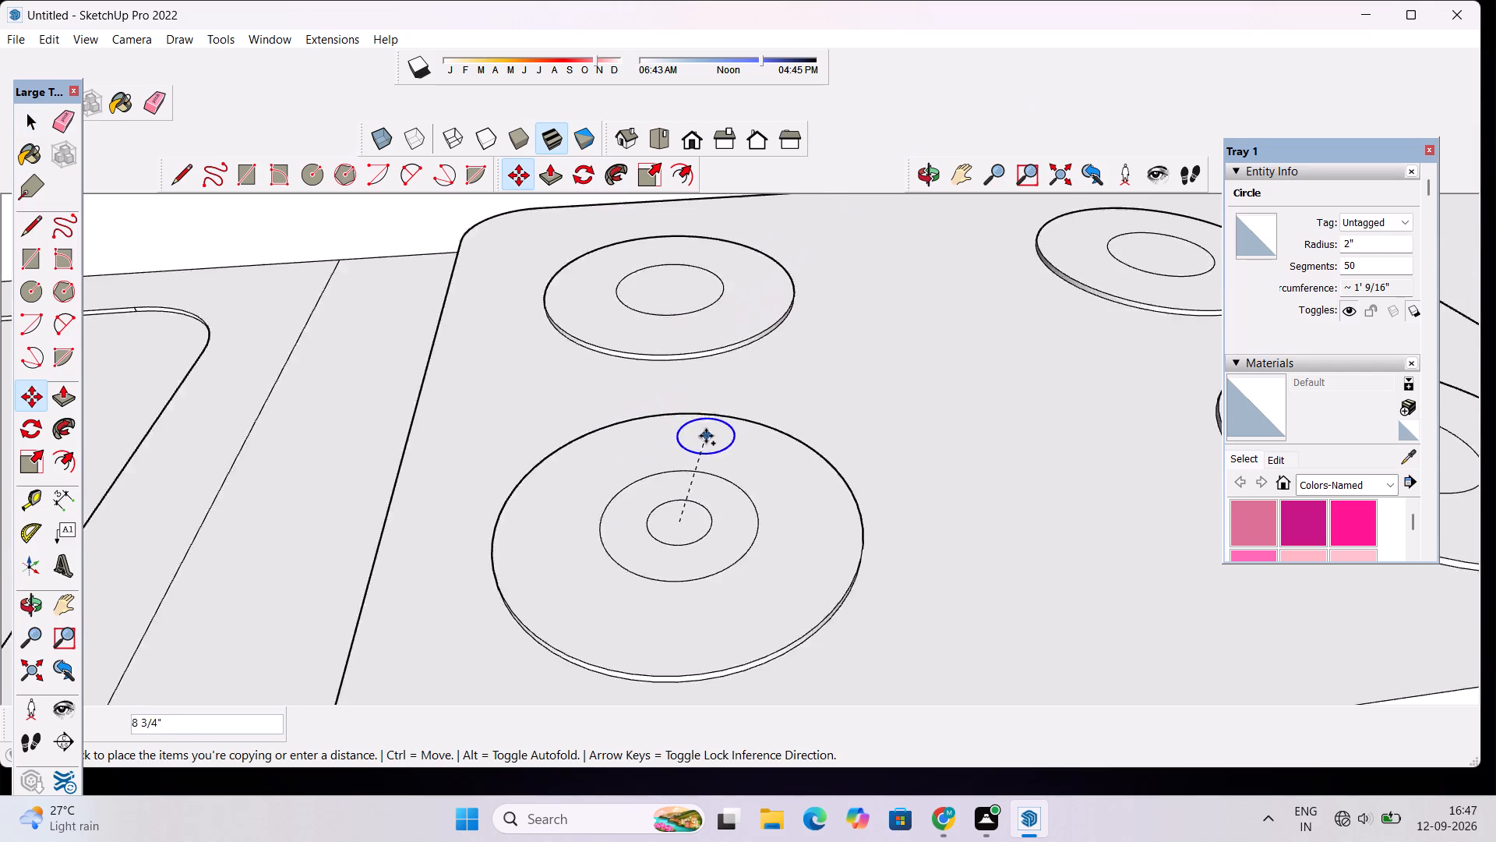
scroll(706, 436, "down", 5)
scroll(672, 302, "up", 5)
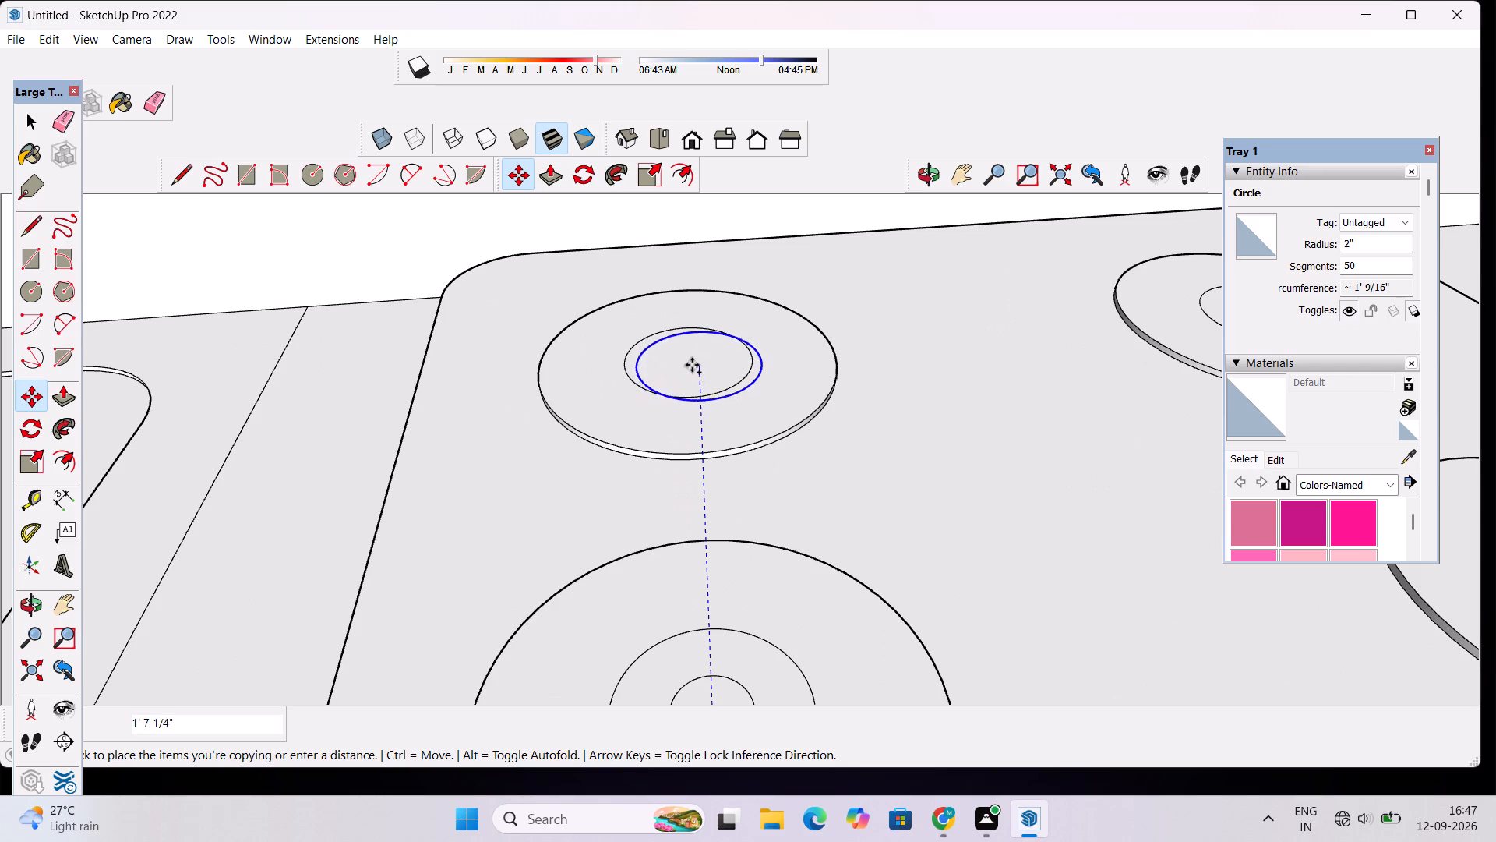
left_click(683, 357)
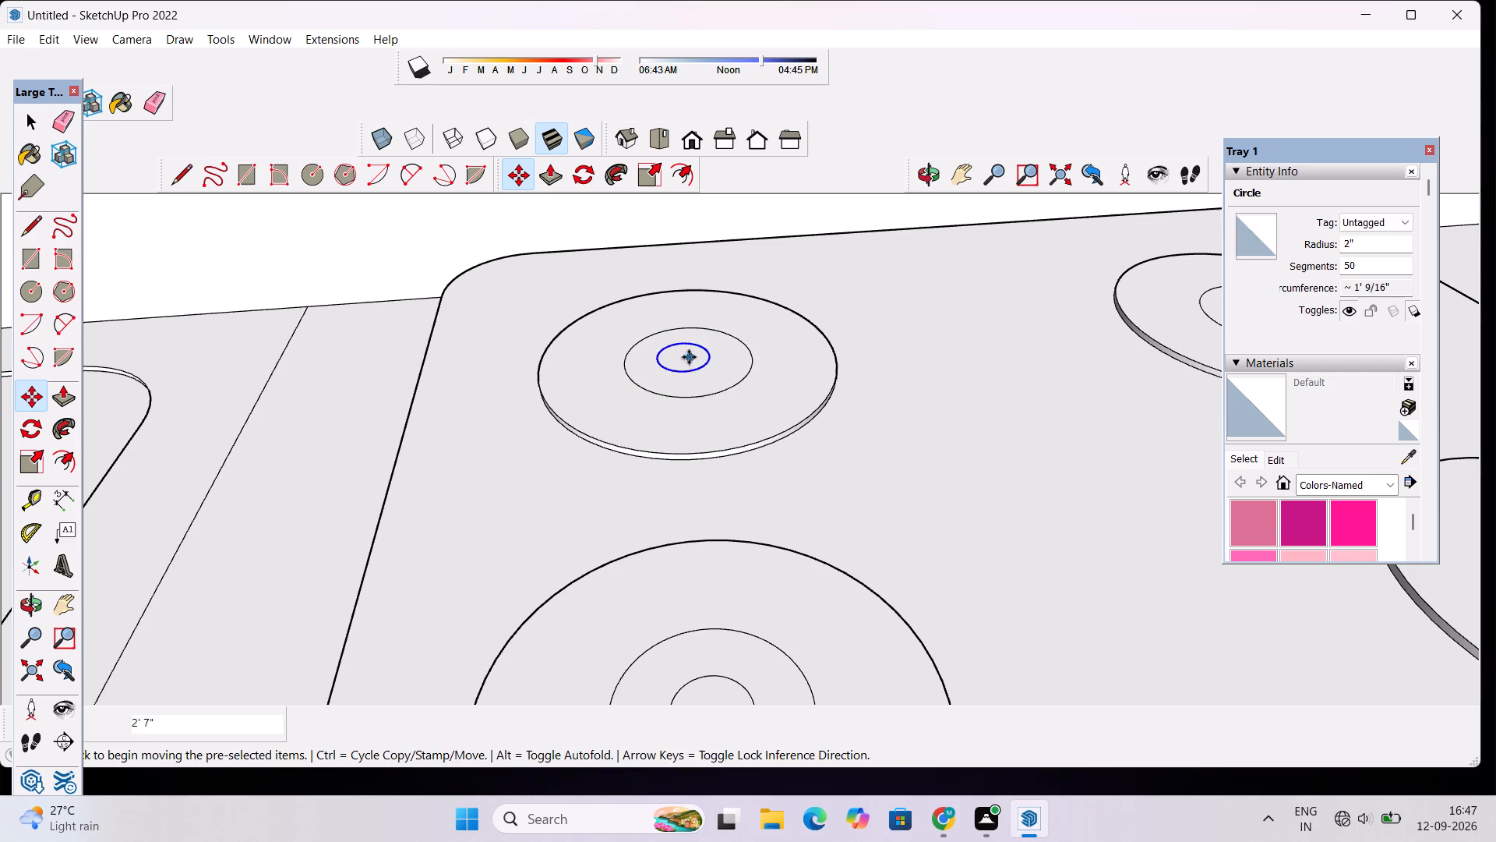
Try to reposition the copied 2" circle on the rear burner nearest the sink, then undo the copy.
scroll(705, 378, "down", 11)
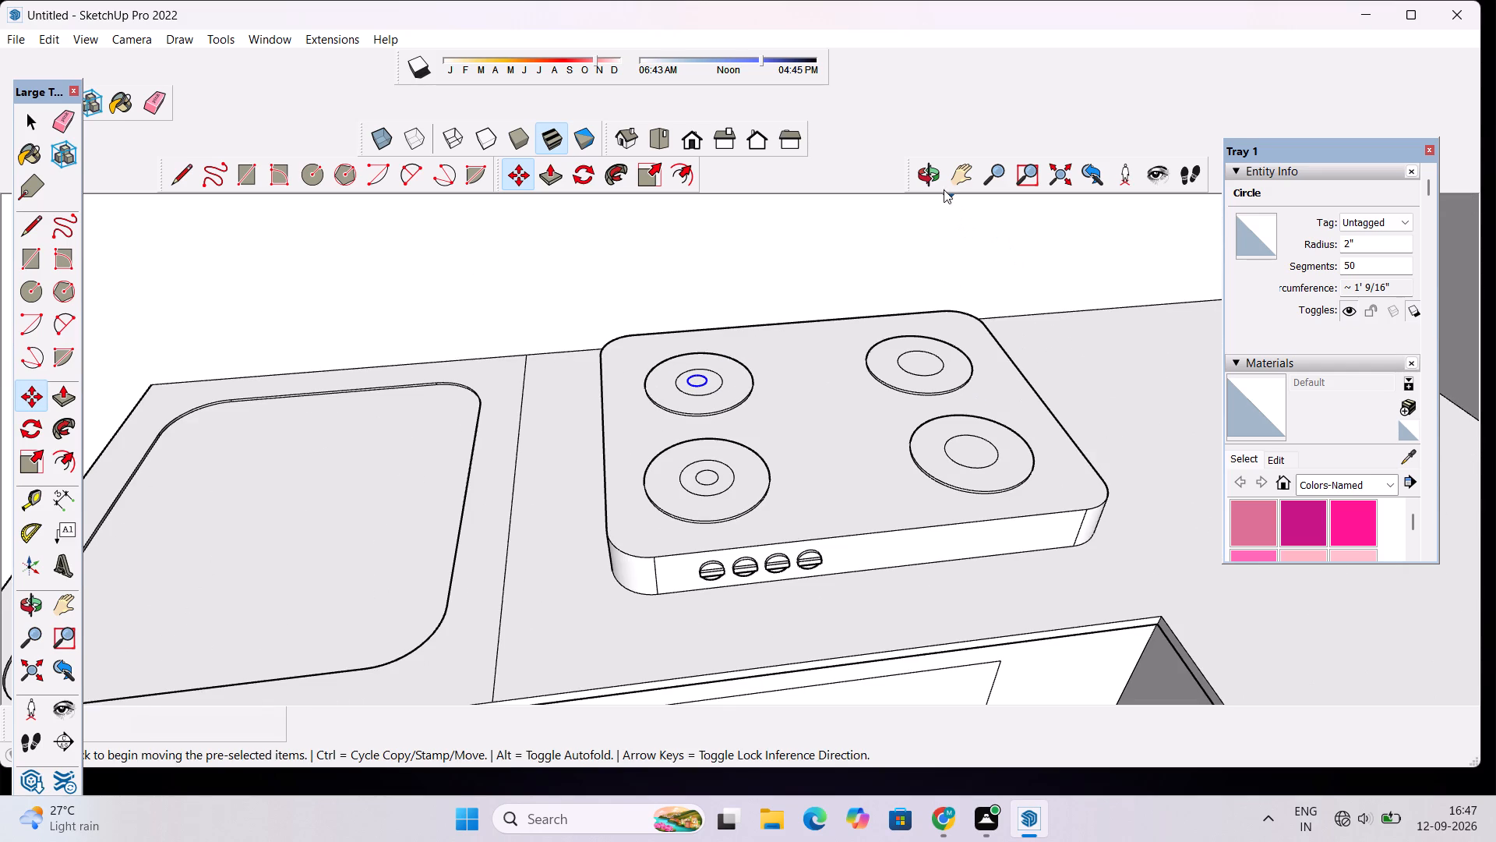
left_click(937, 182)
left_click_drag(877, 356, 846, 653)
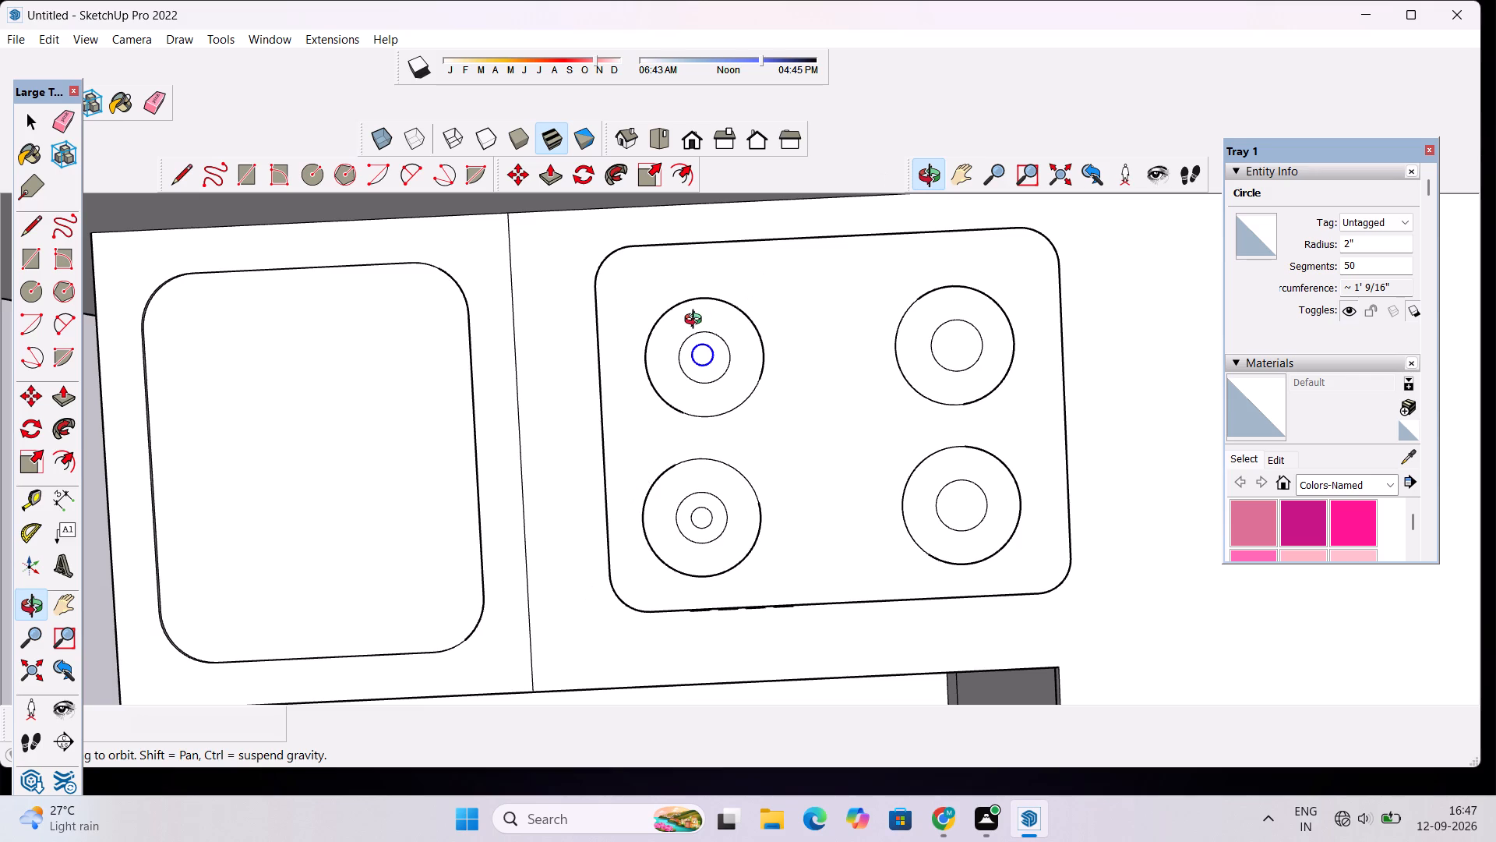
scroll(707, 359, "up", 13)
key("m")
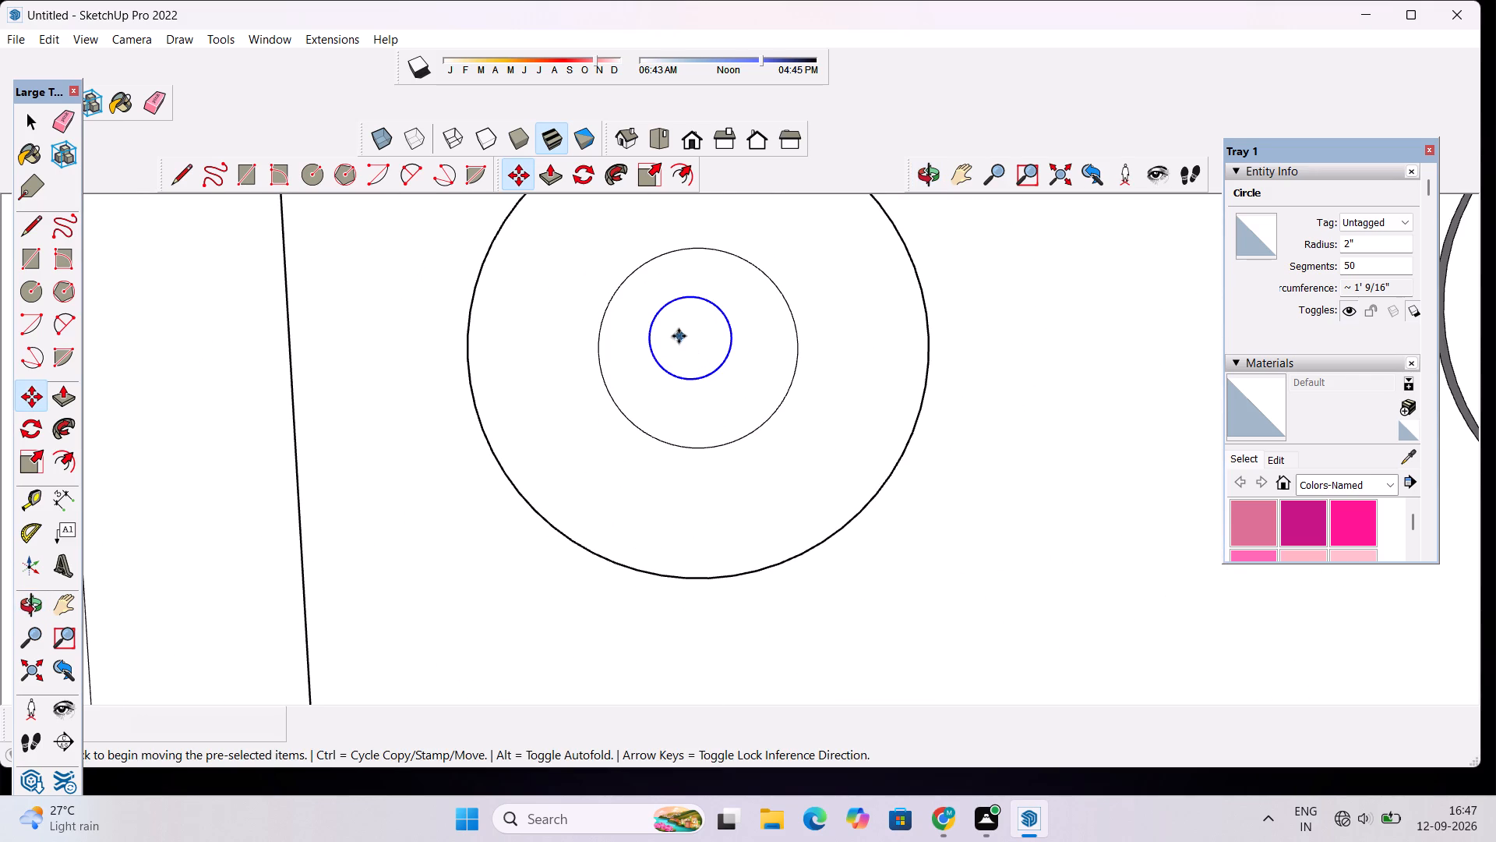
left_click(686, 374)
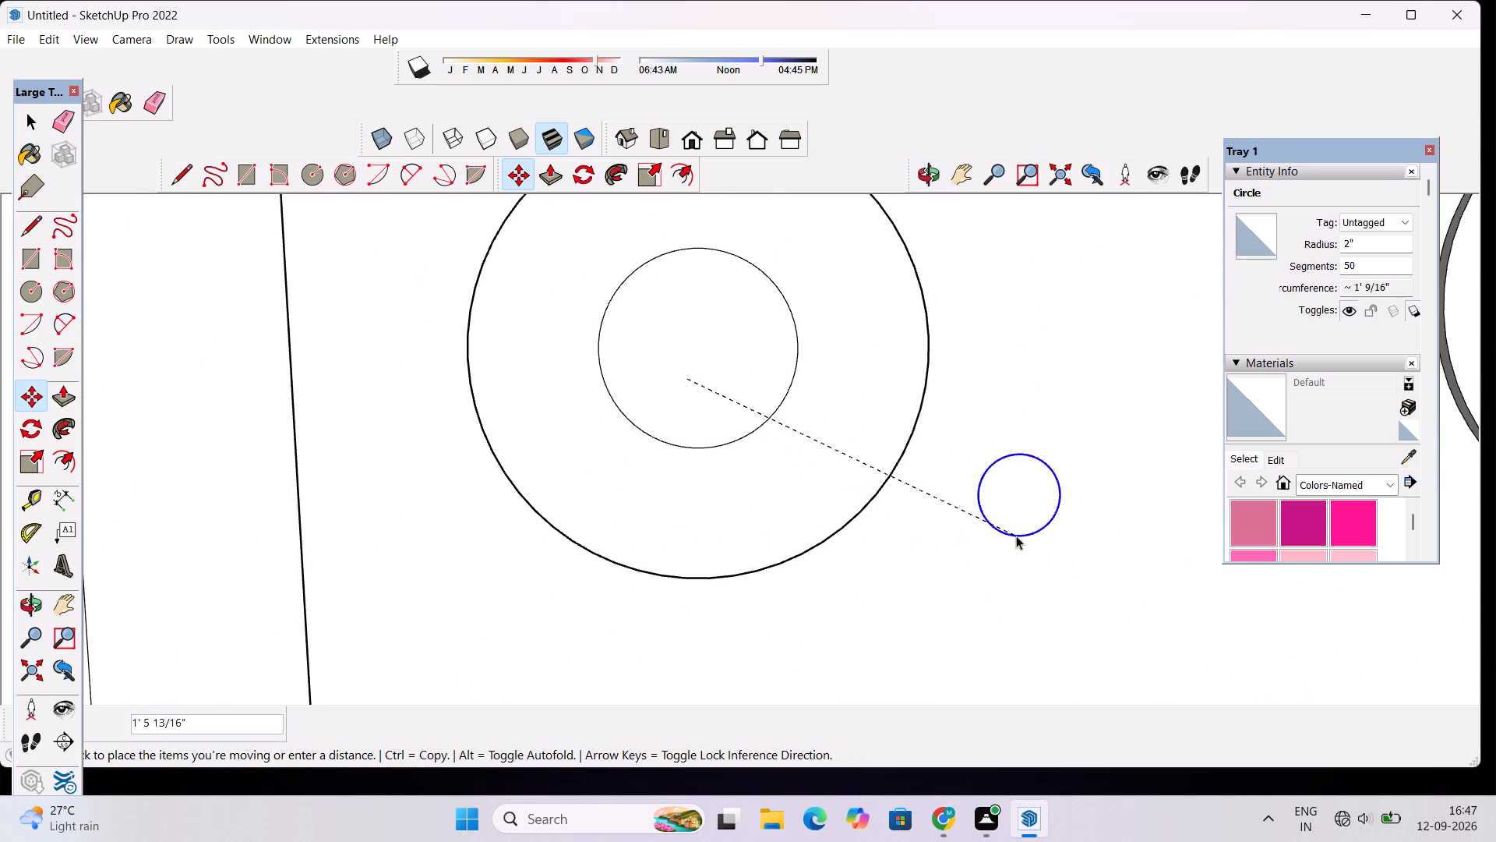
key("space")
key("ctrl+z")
Copy the 2" circle with its face from the front burner to the centre of the rear burner nearest the sink.
scroll(686, 304, "down", 5)
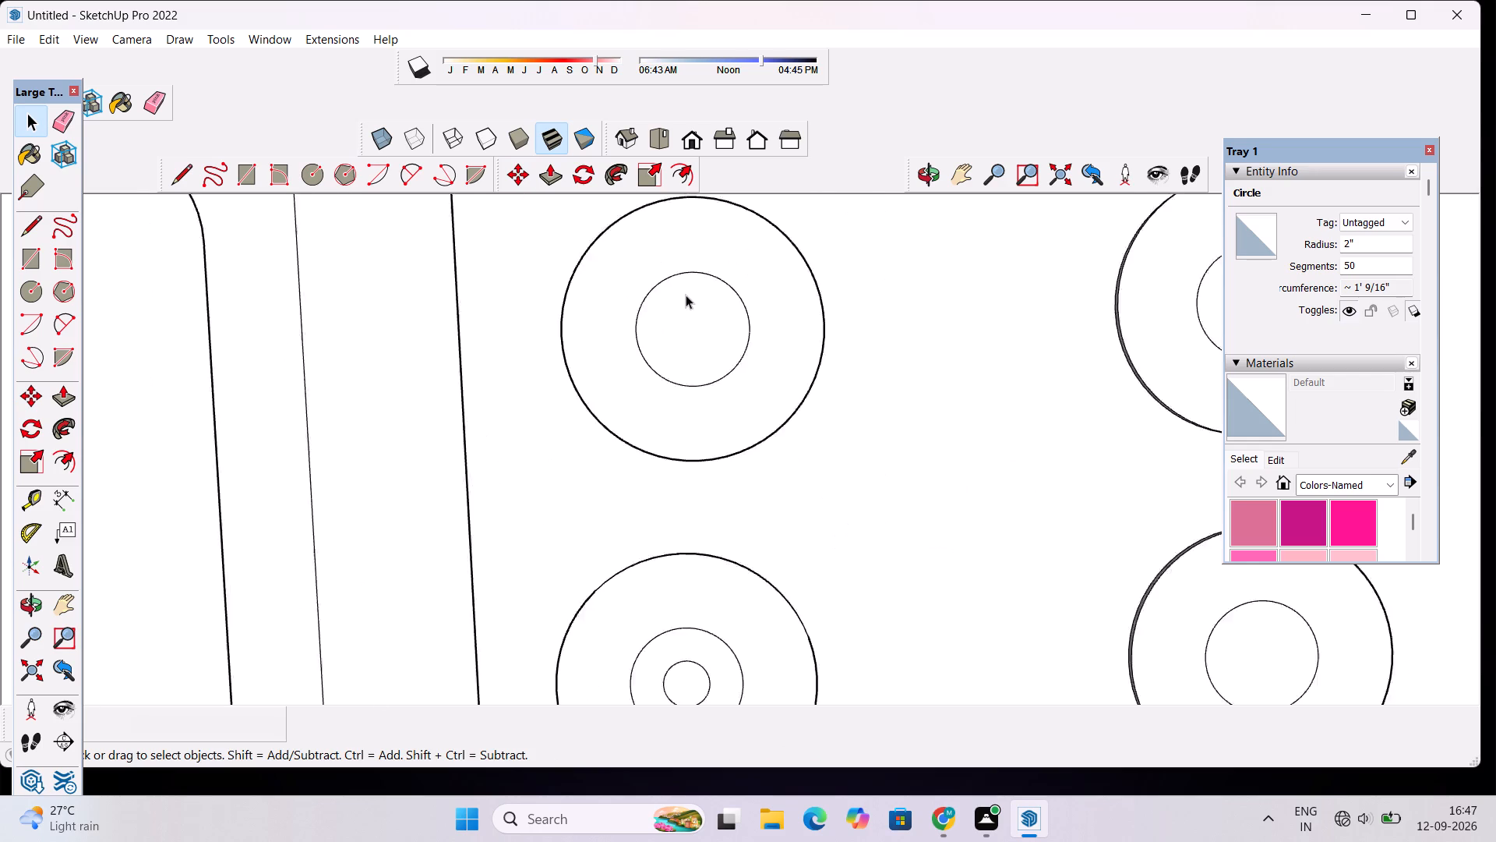
scroll(686, 295, "down", 7)
scroll(672, 518, "up", 14)
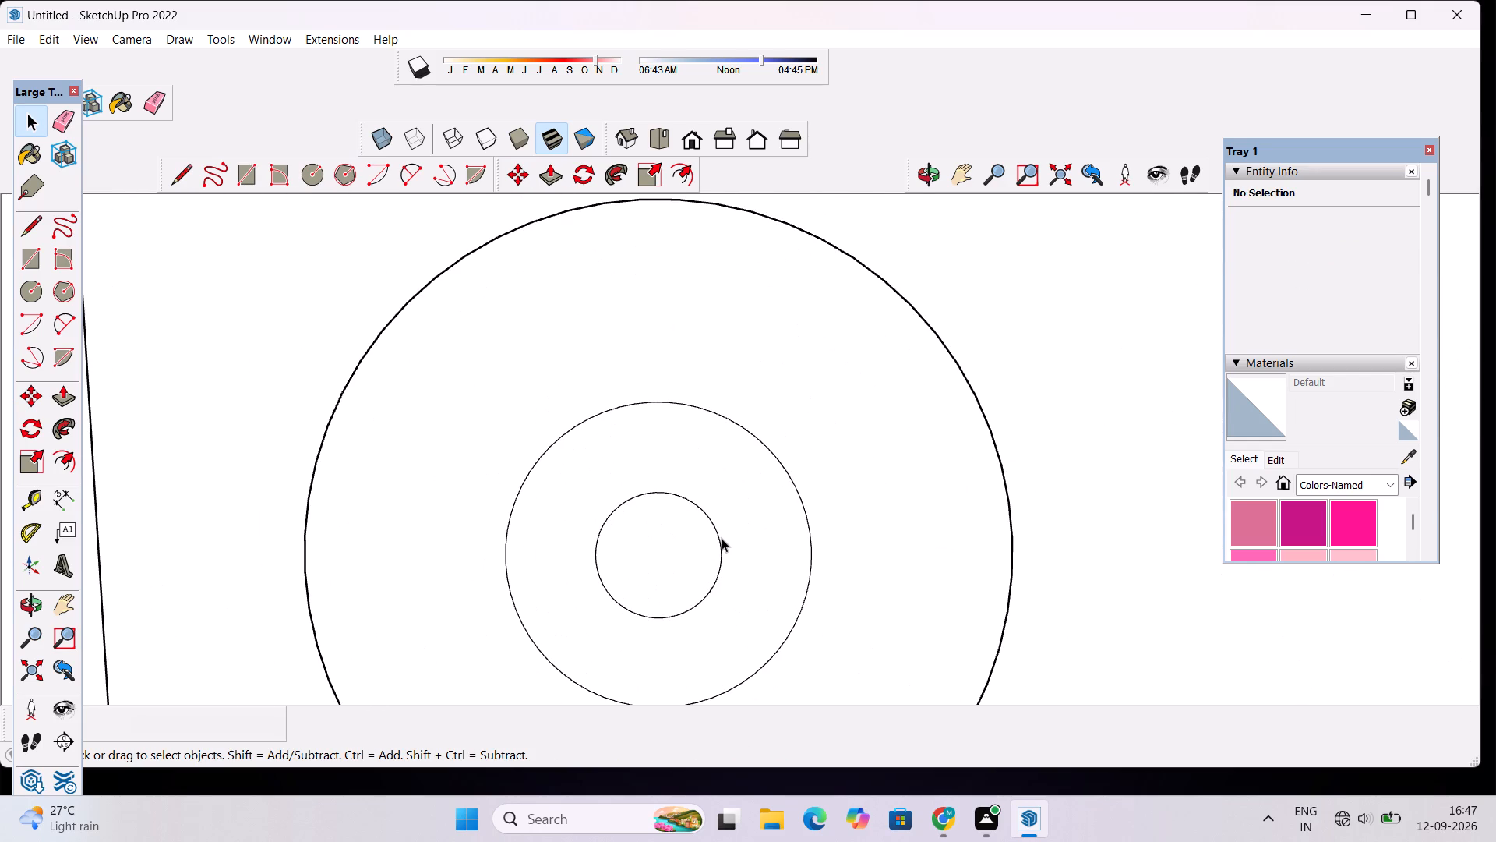
double_click(711, 561)
key("m")
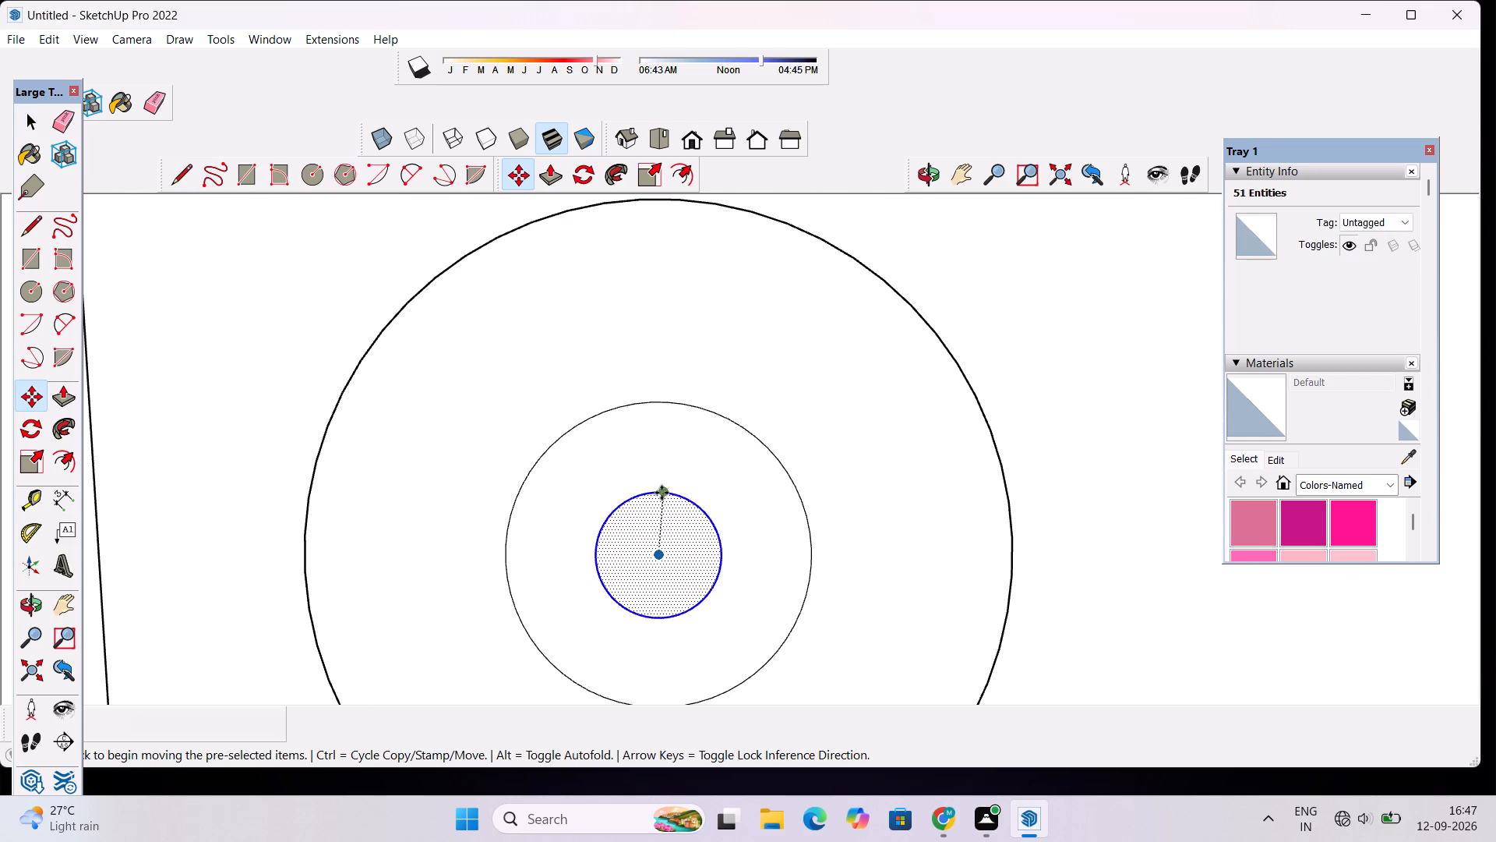
left_click(659, 556)
scroll(659, 520, "down", 14)
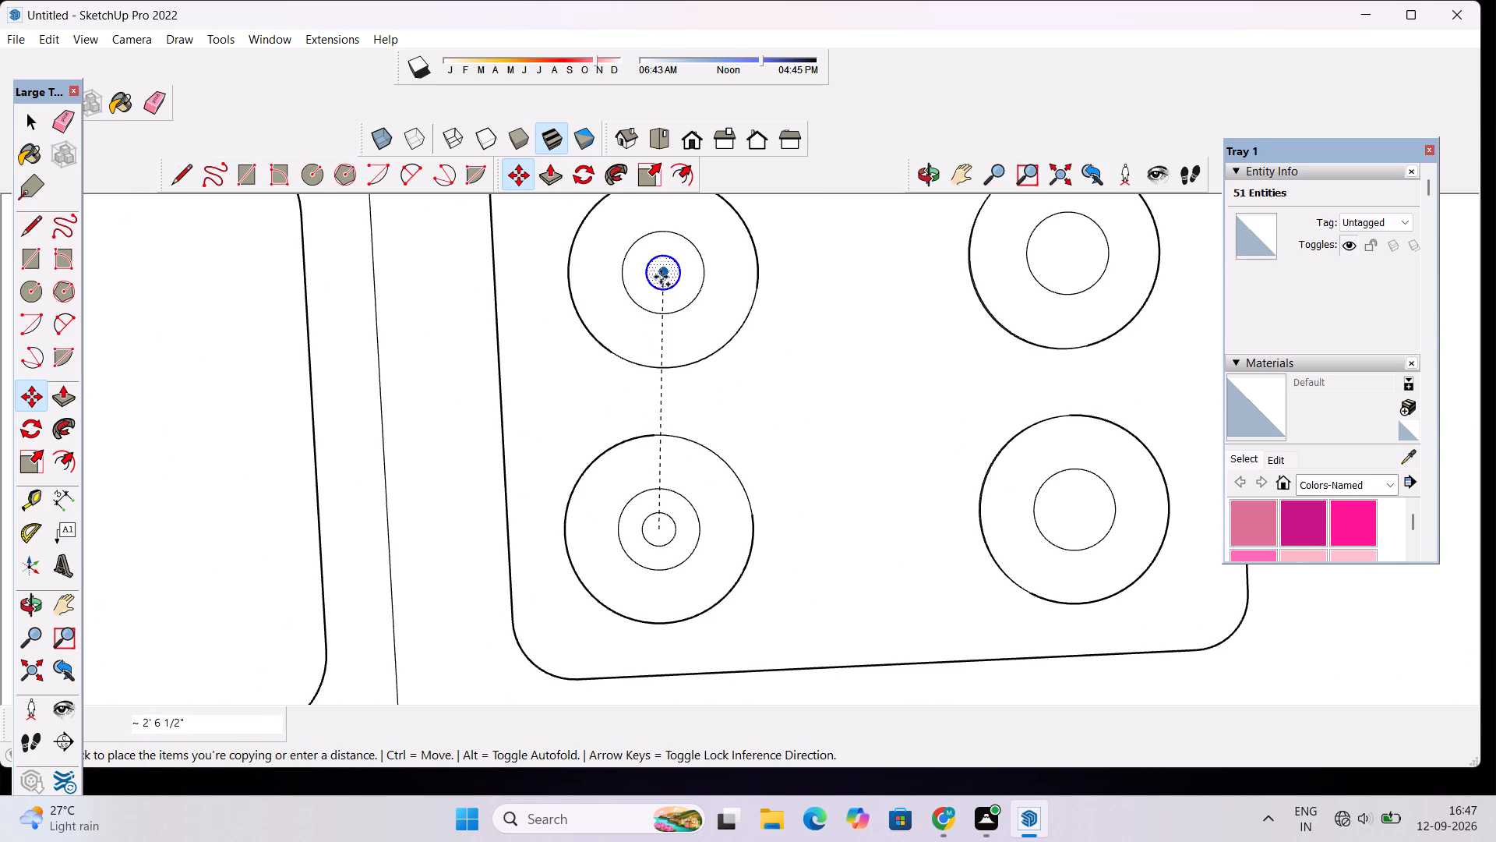
left_click(662, 274)
Copy the 2" circle and face to the centres of the rear and front burners farthest from the sink.
left_click(665, 274)
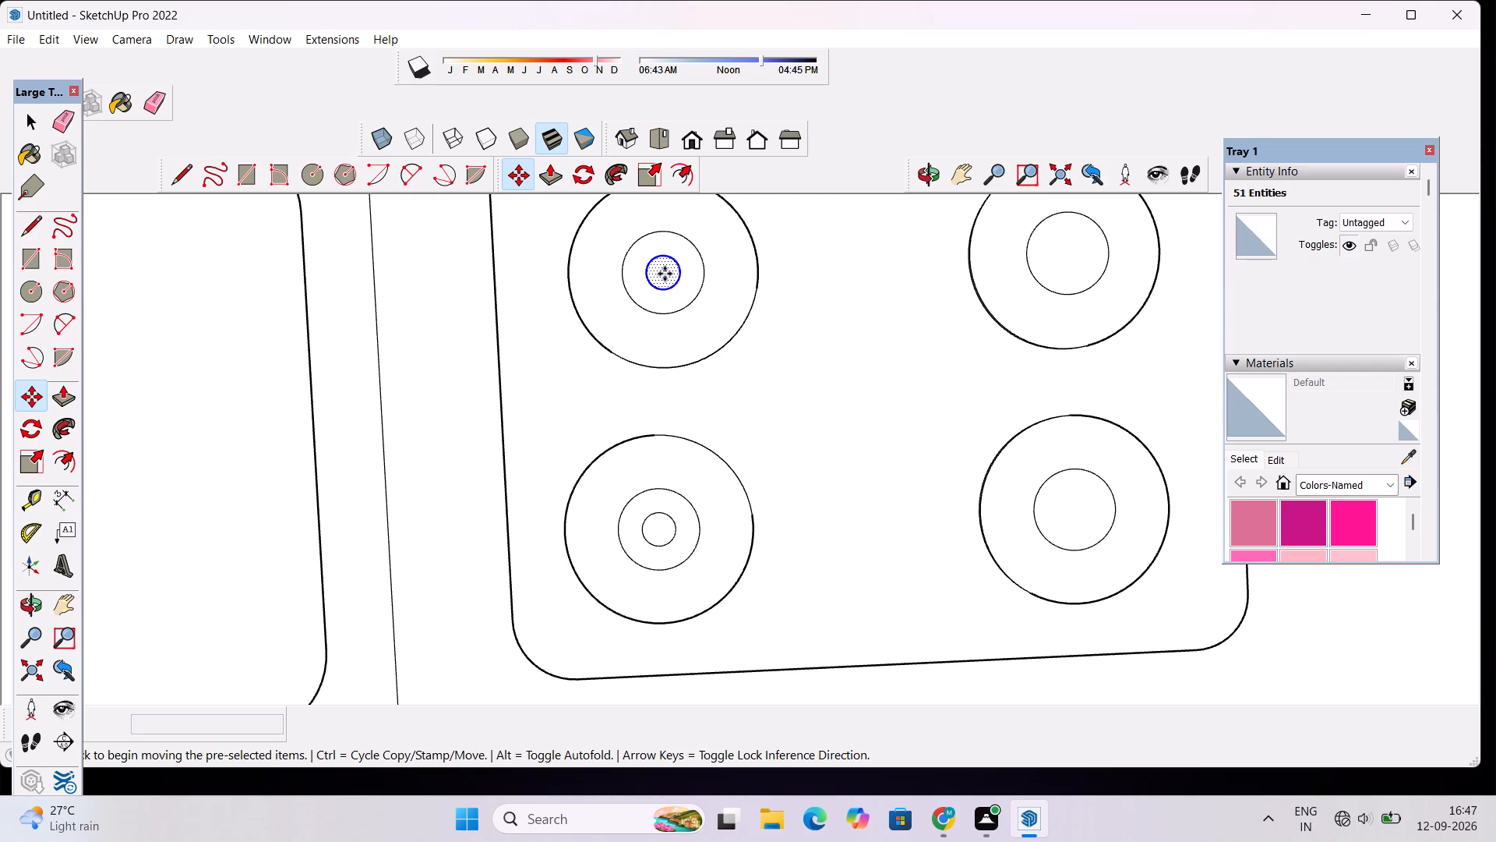
scroll(757, 273, "down", 4)
scroll(806, 266, "up", 3)
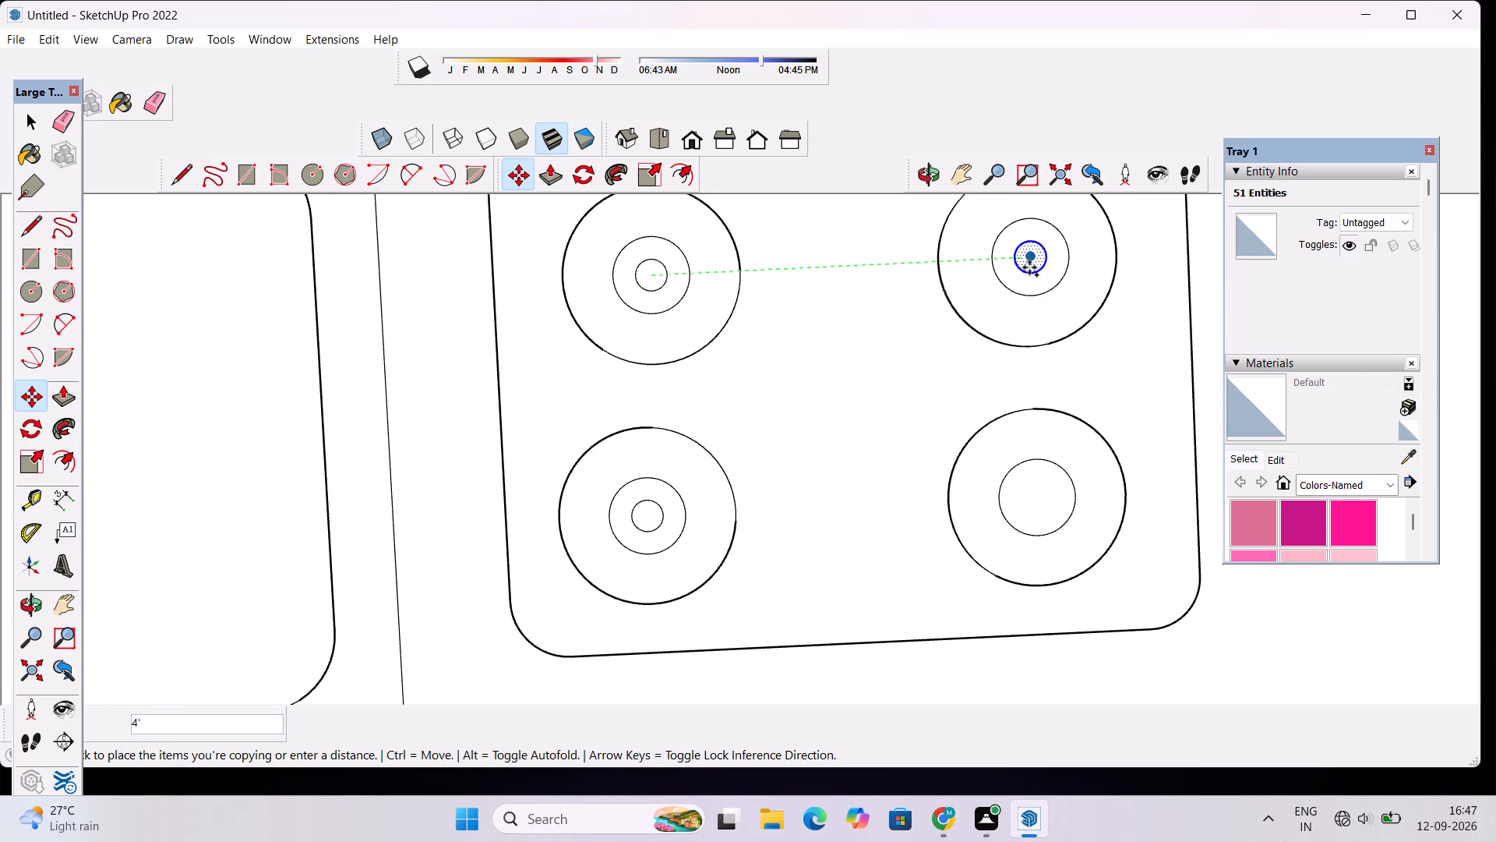
left_click(1029, 256)
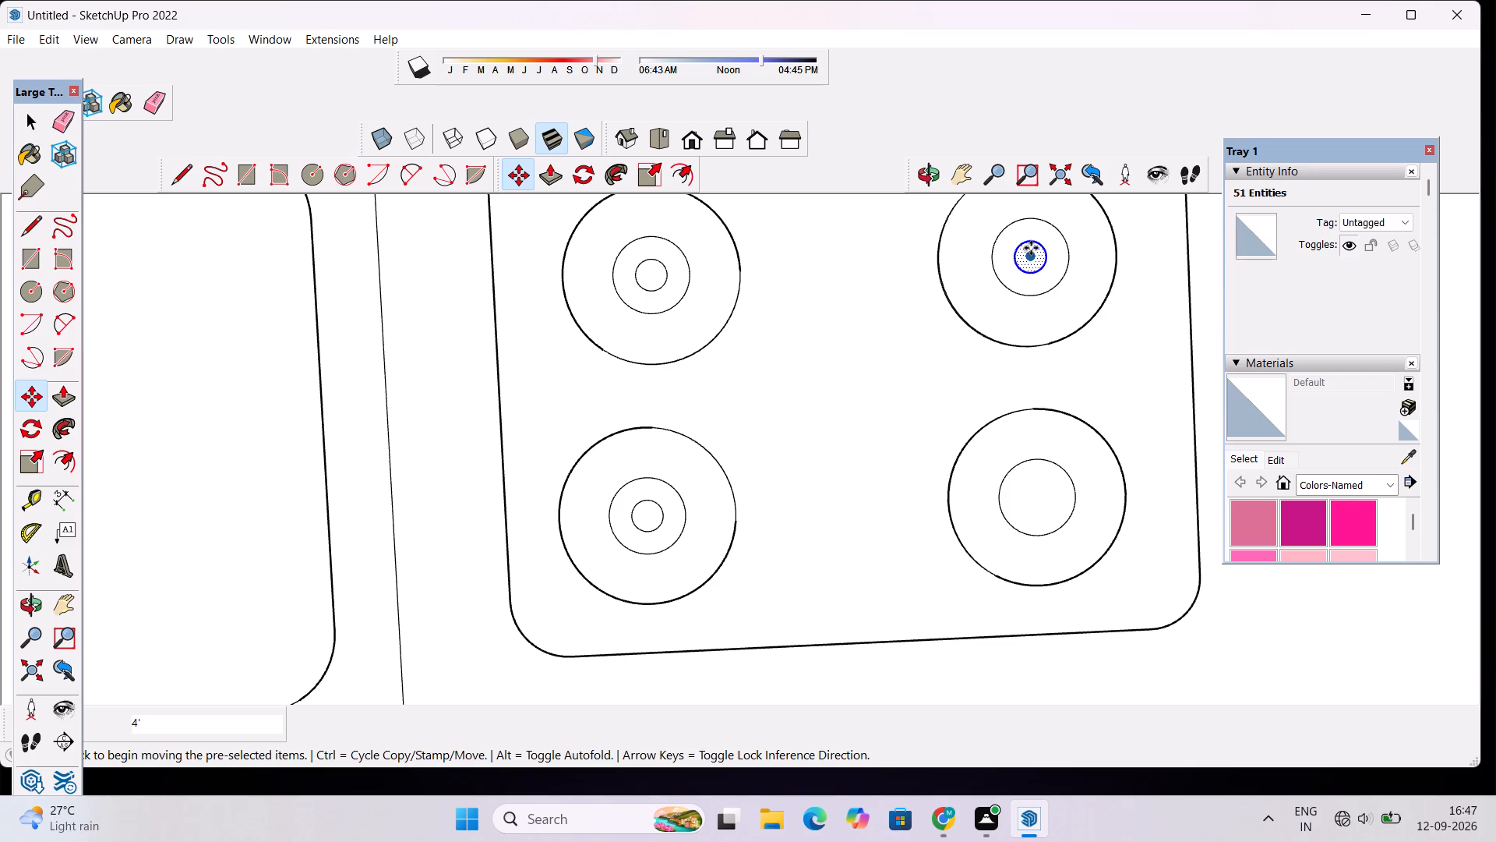
left_click(1032, 260)
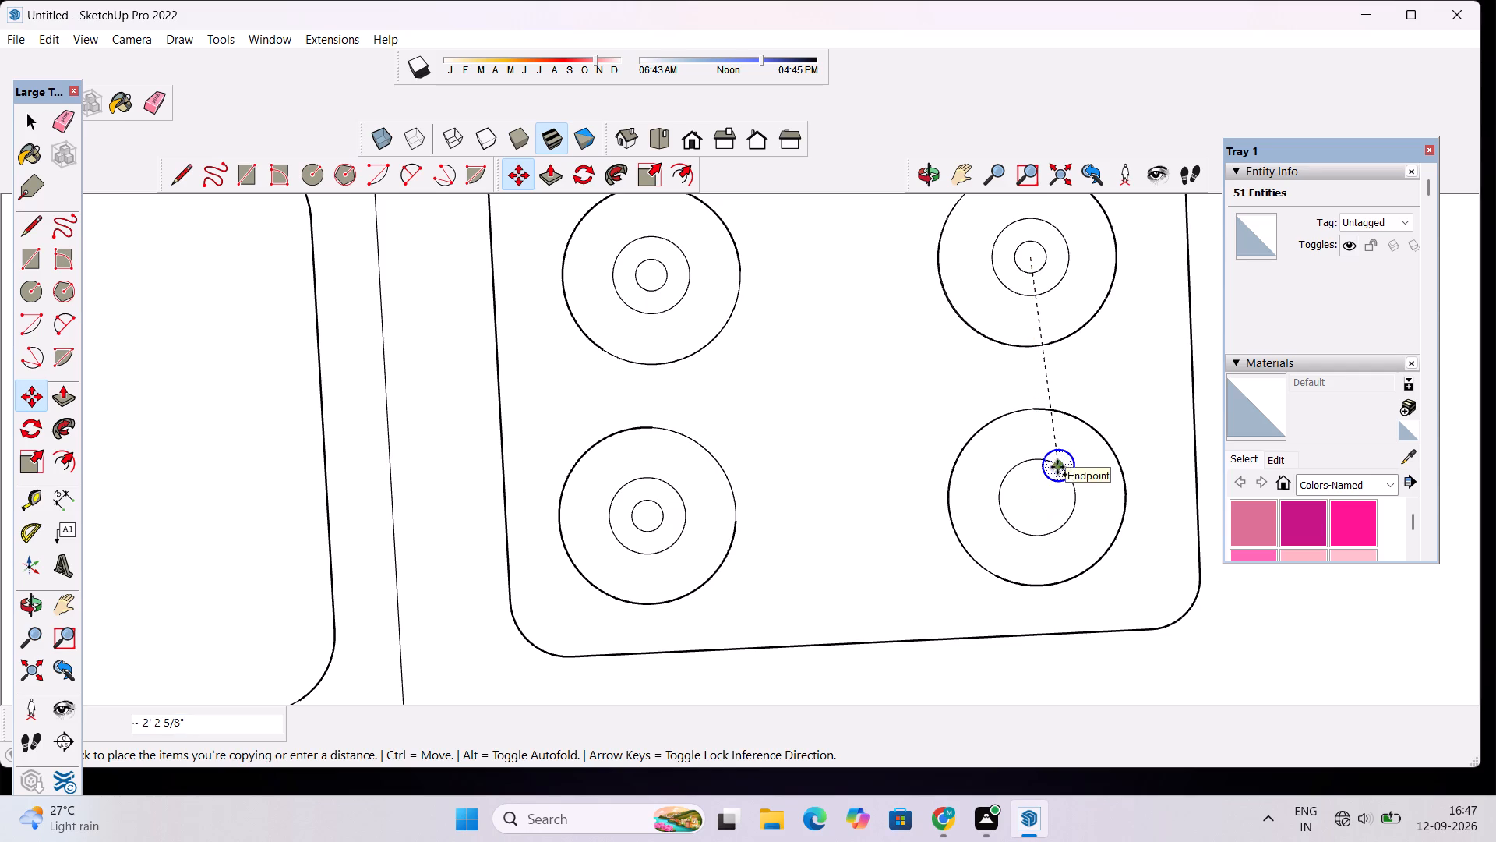
left_click(1036, 501)
key("space")
scroll(1036, 506, "down", 6)
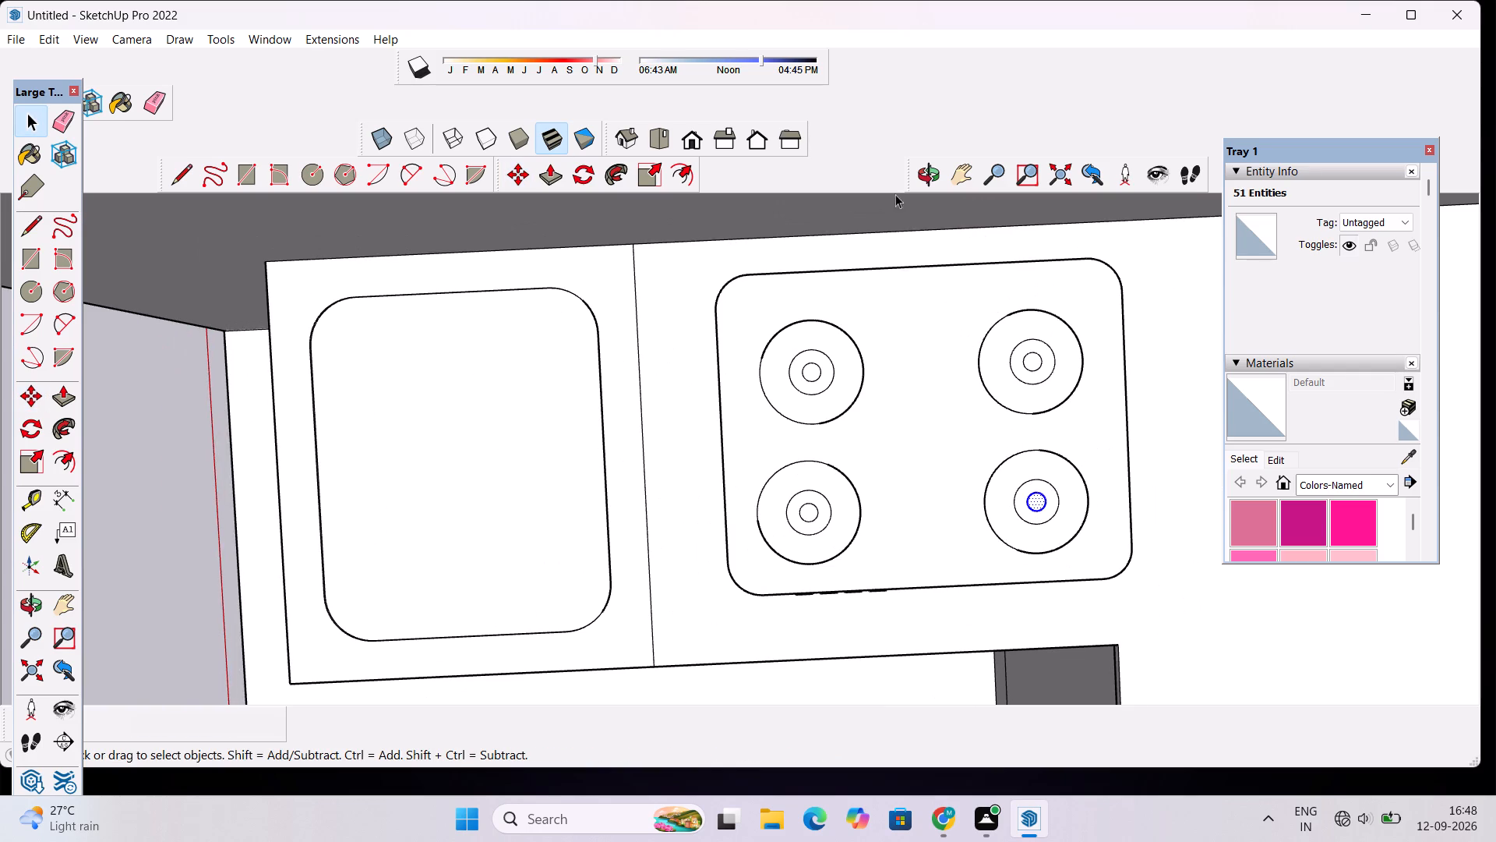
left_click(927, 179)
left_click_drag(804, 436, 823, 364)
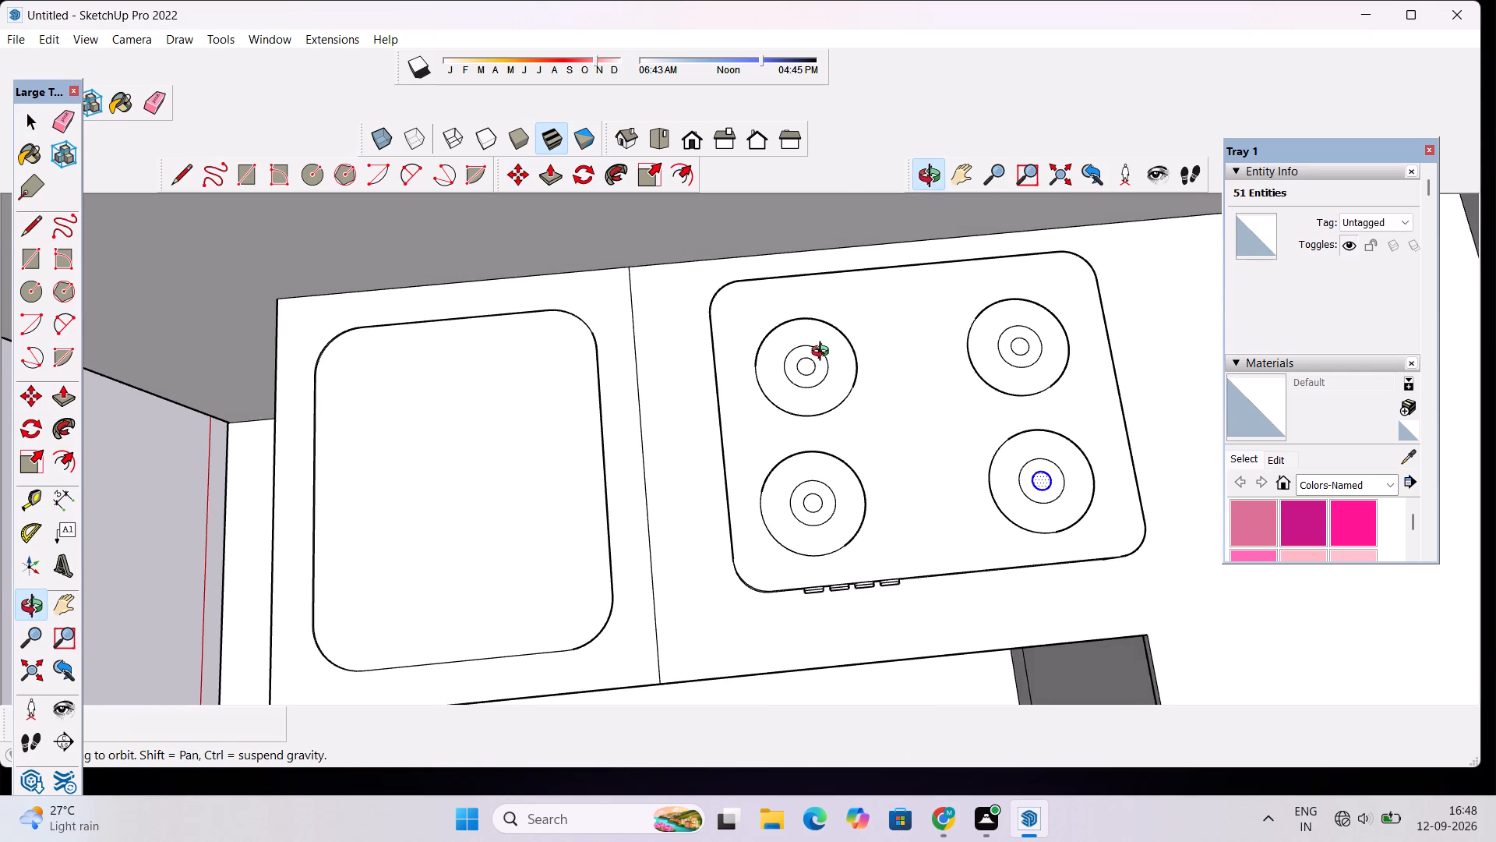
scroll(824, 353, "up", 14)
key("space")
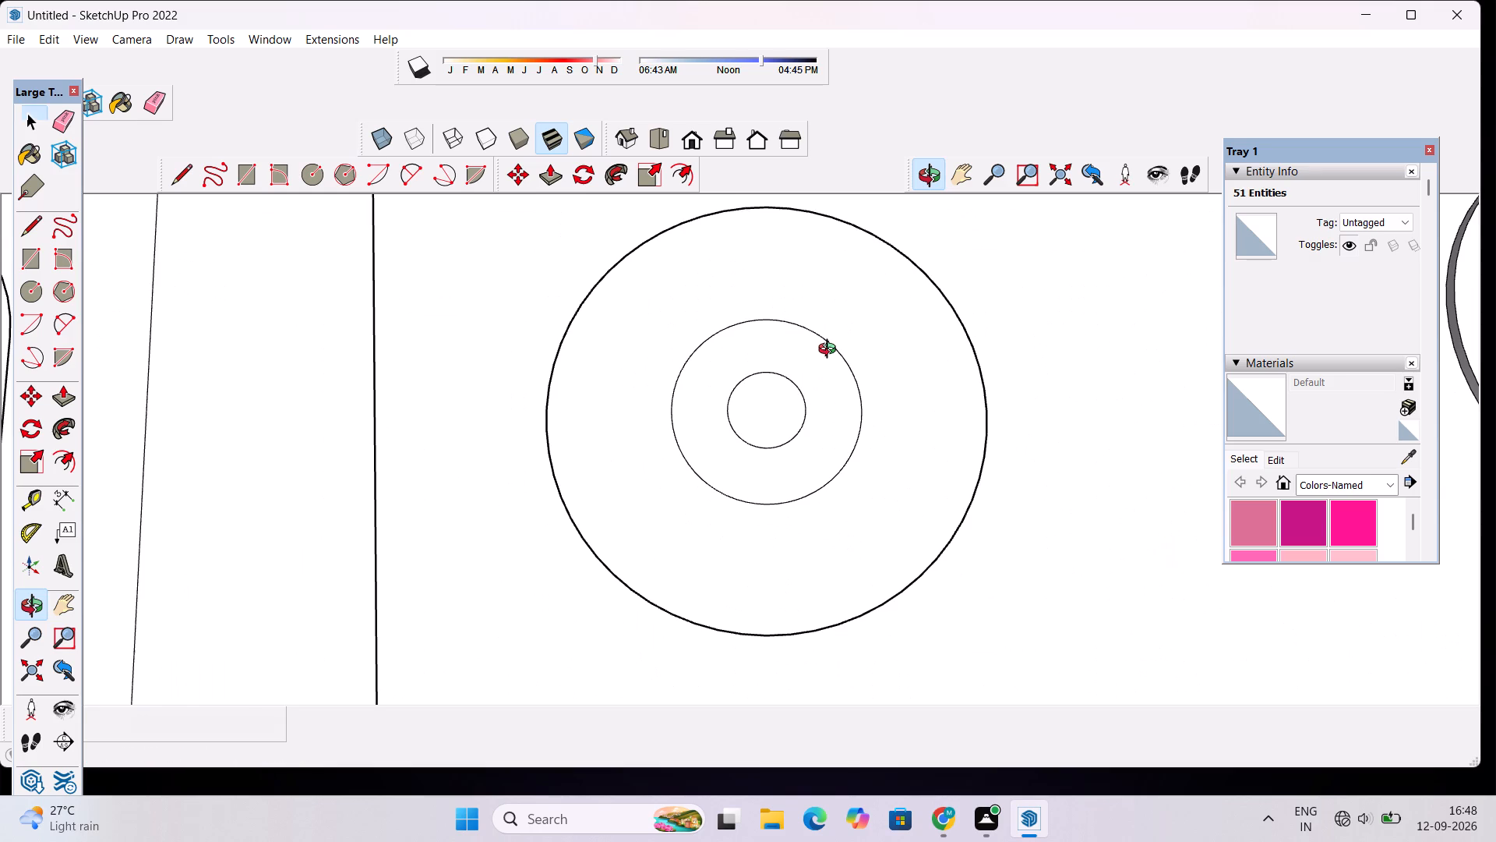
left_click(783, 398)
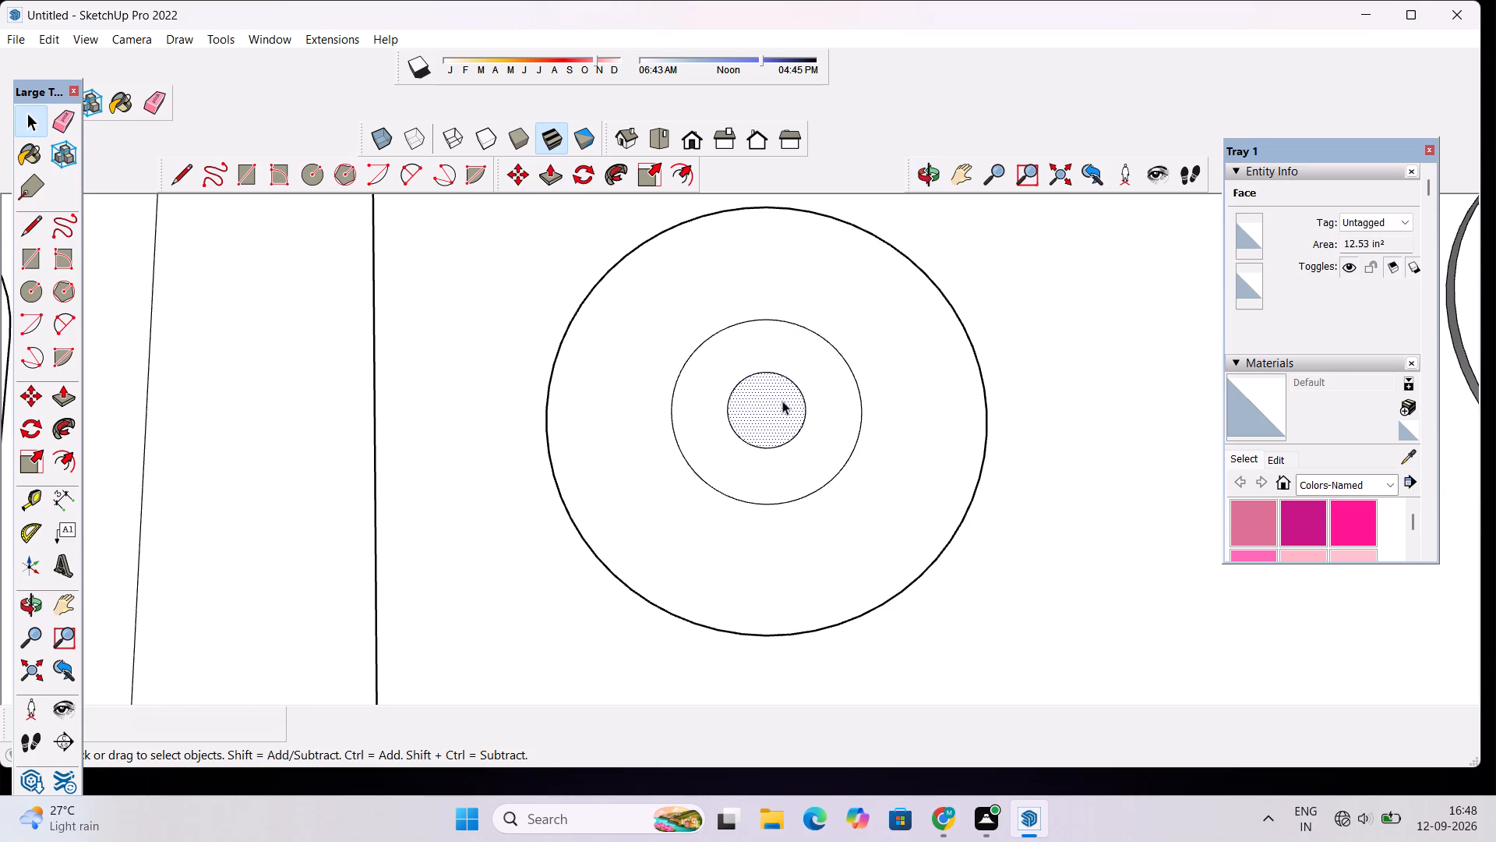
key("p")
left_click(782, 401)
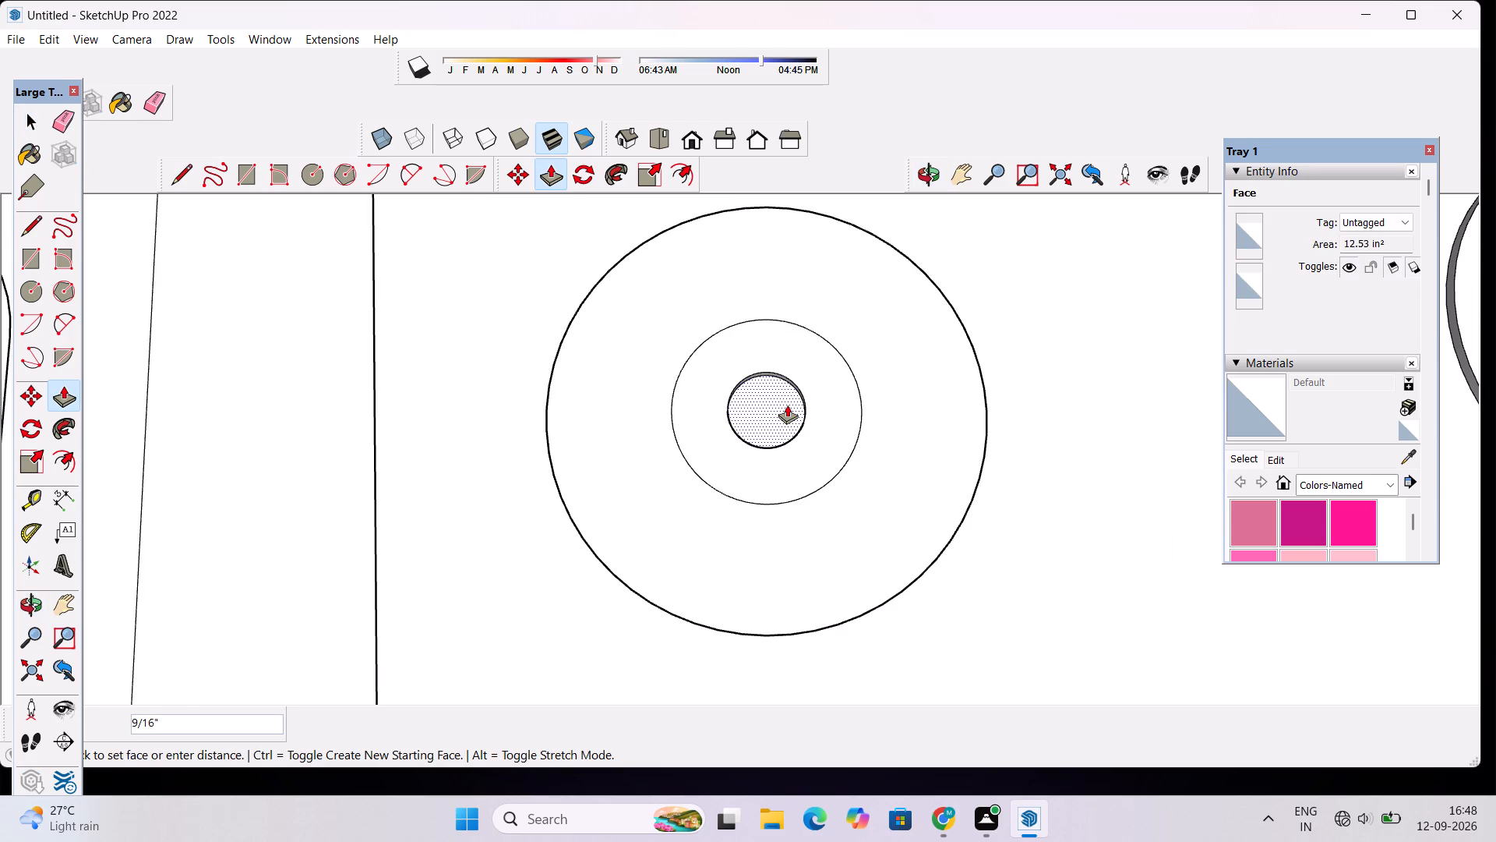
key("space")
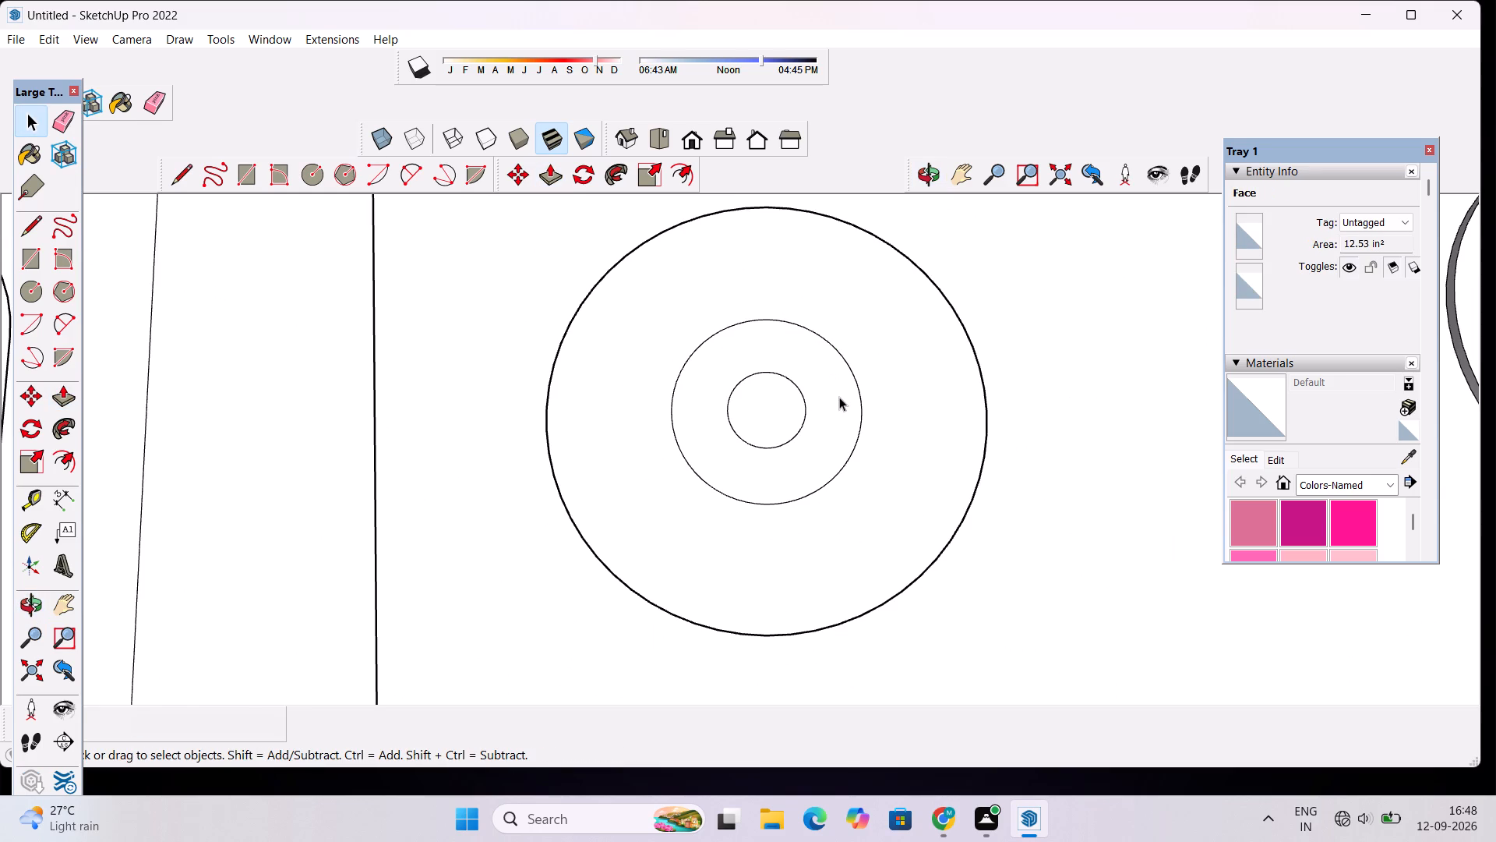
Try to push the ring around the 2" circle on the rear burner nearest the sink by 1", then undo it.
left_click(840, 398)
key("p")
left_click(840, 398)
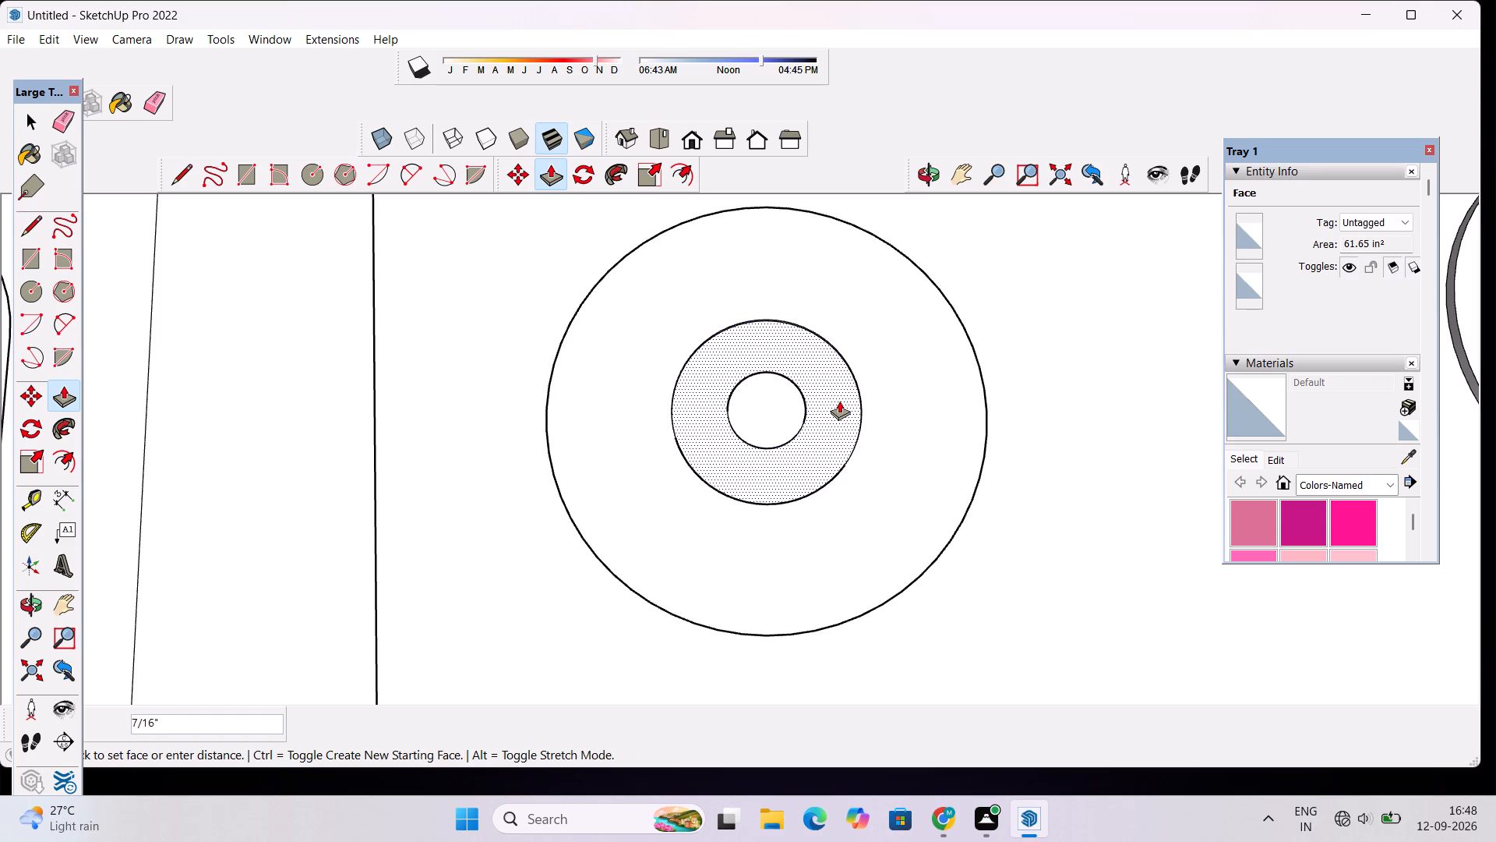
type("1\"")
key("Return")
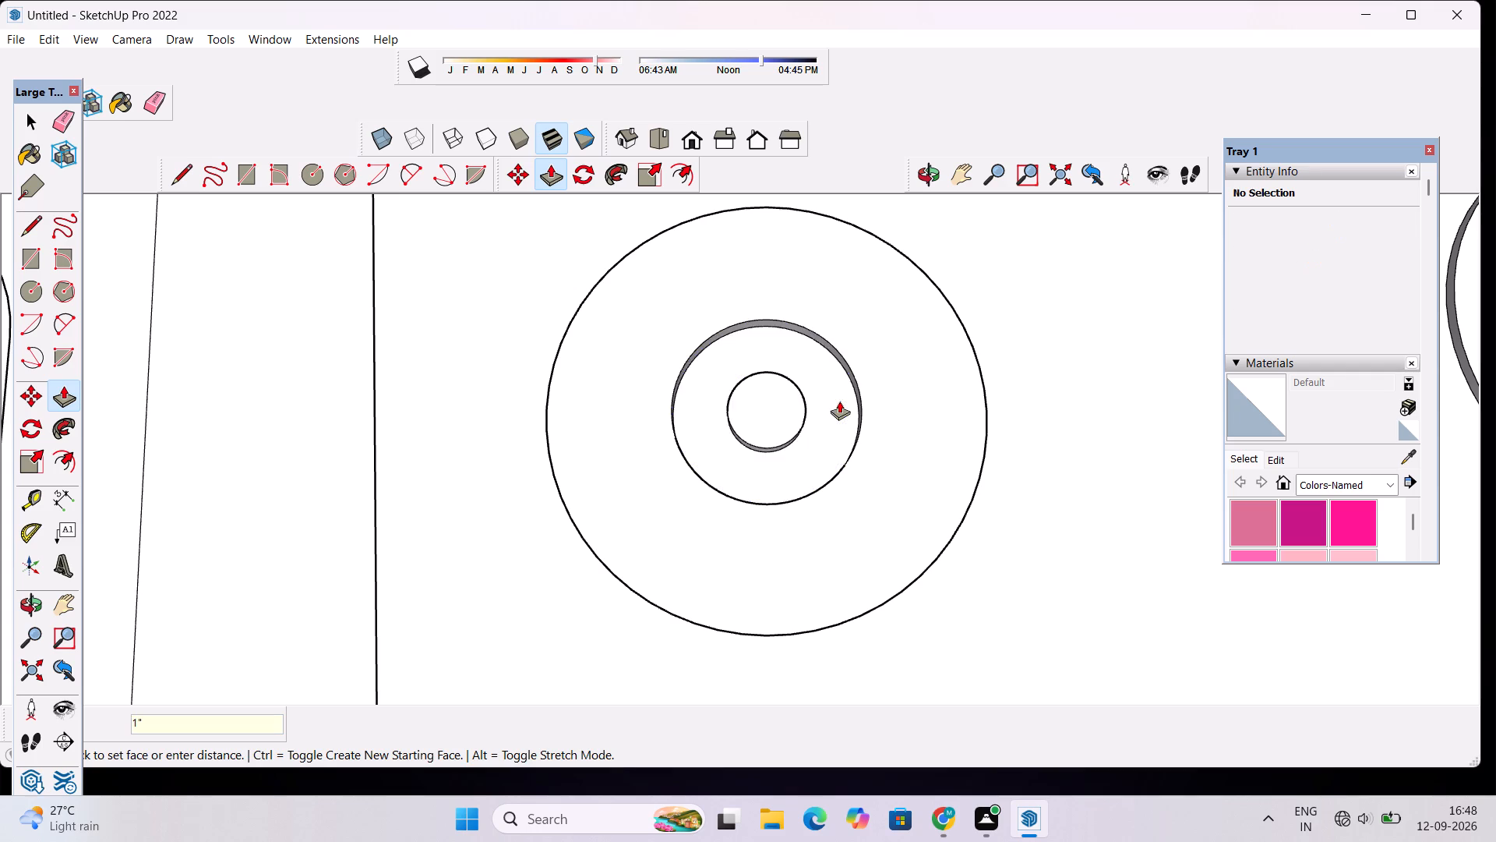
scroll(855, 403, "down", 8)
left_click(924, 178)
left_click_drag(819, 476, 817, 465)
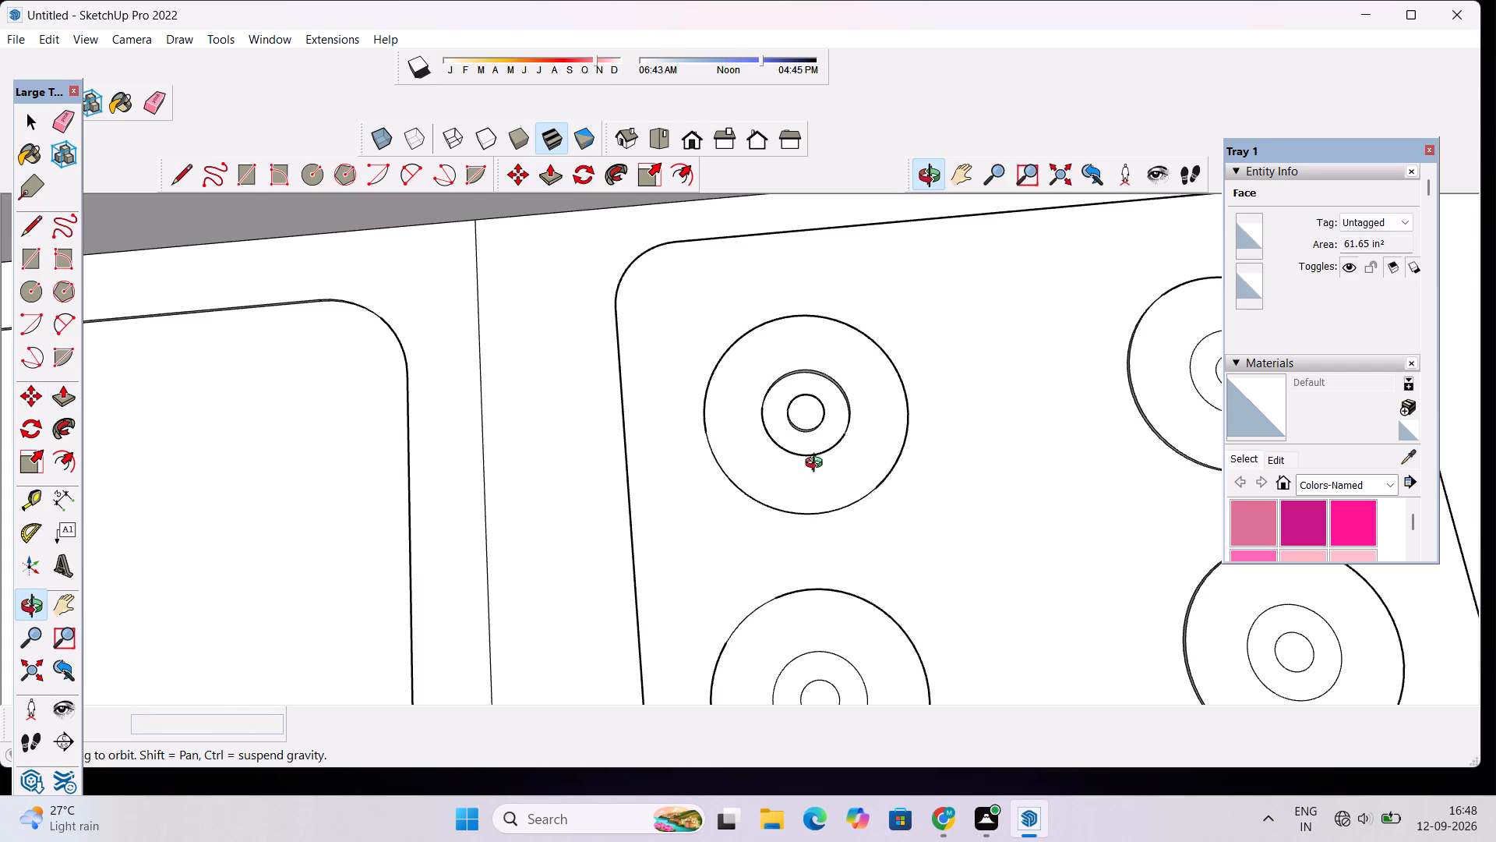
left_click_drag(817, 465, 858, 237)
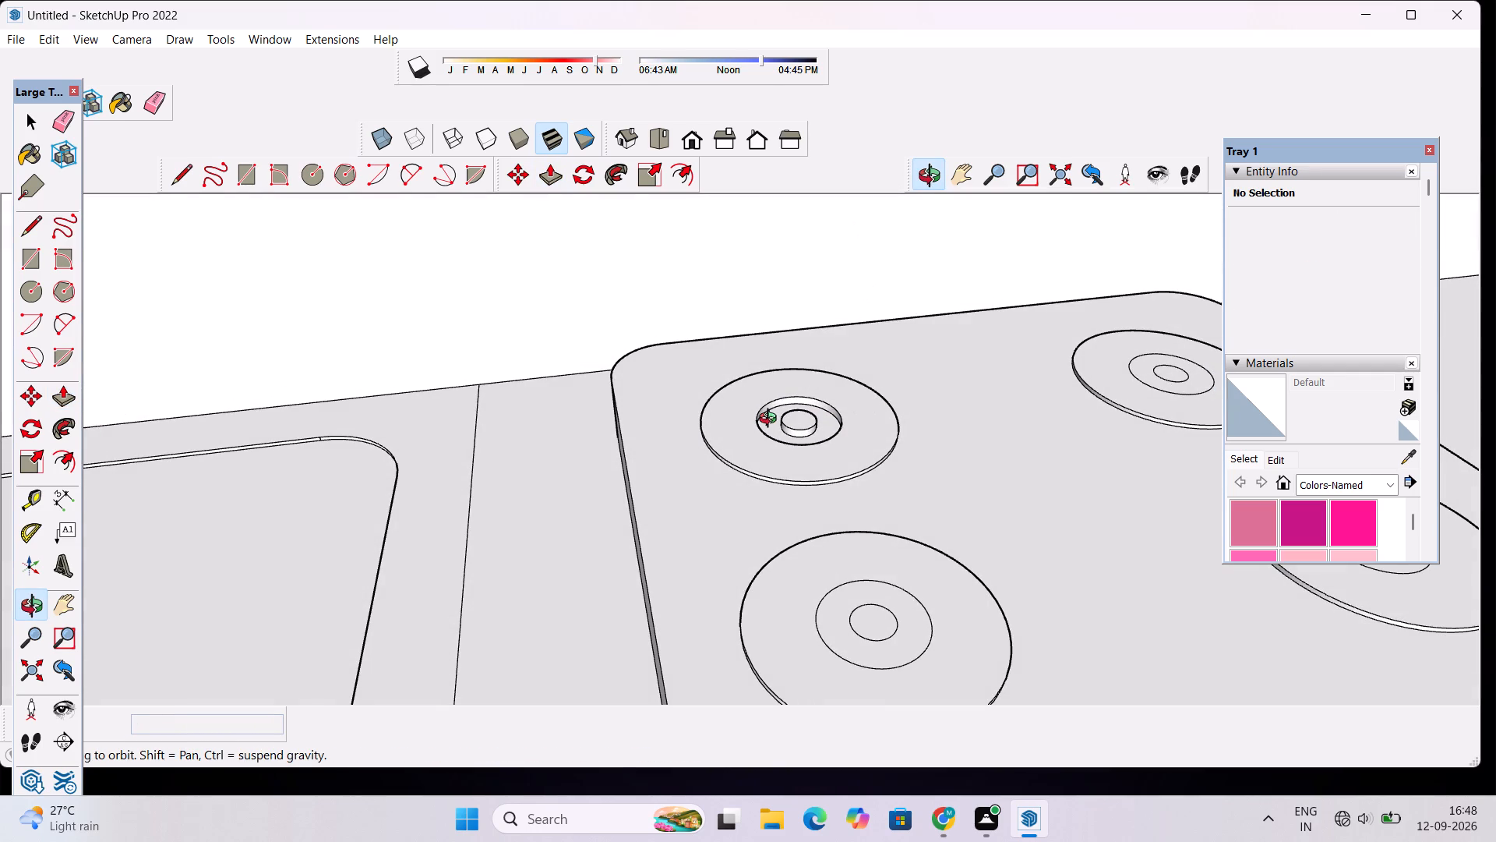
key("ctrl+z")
Pull the ring around the 2" circle up 1" on the rear burner nearest the sink.
key("space")
type("p")
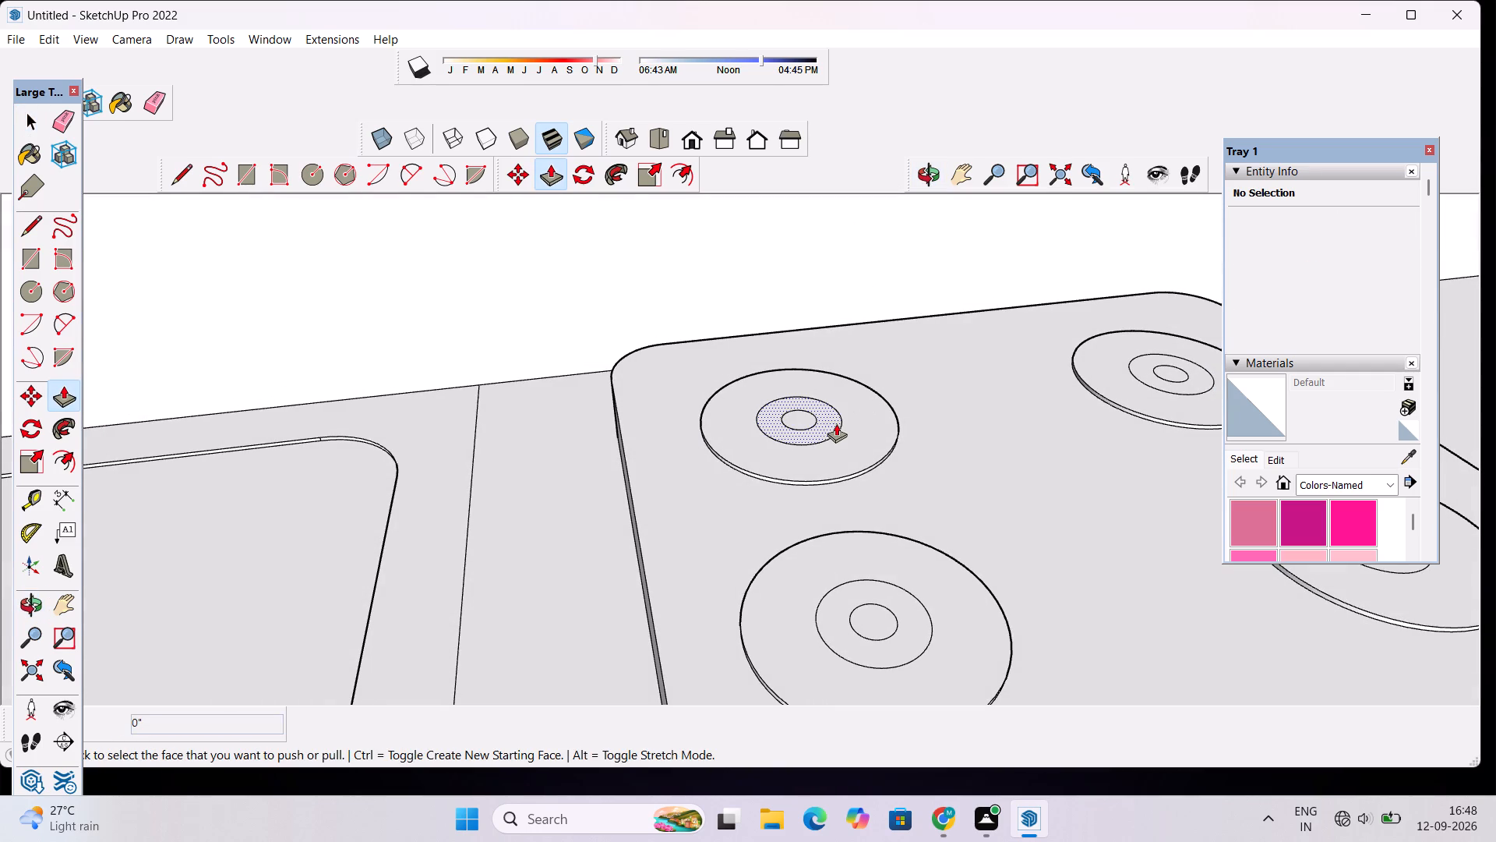
left_click(835, 416)
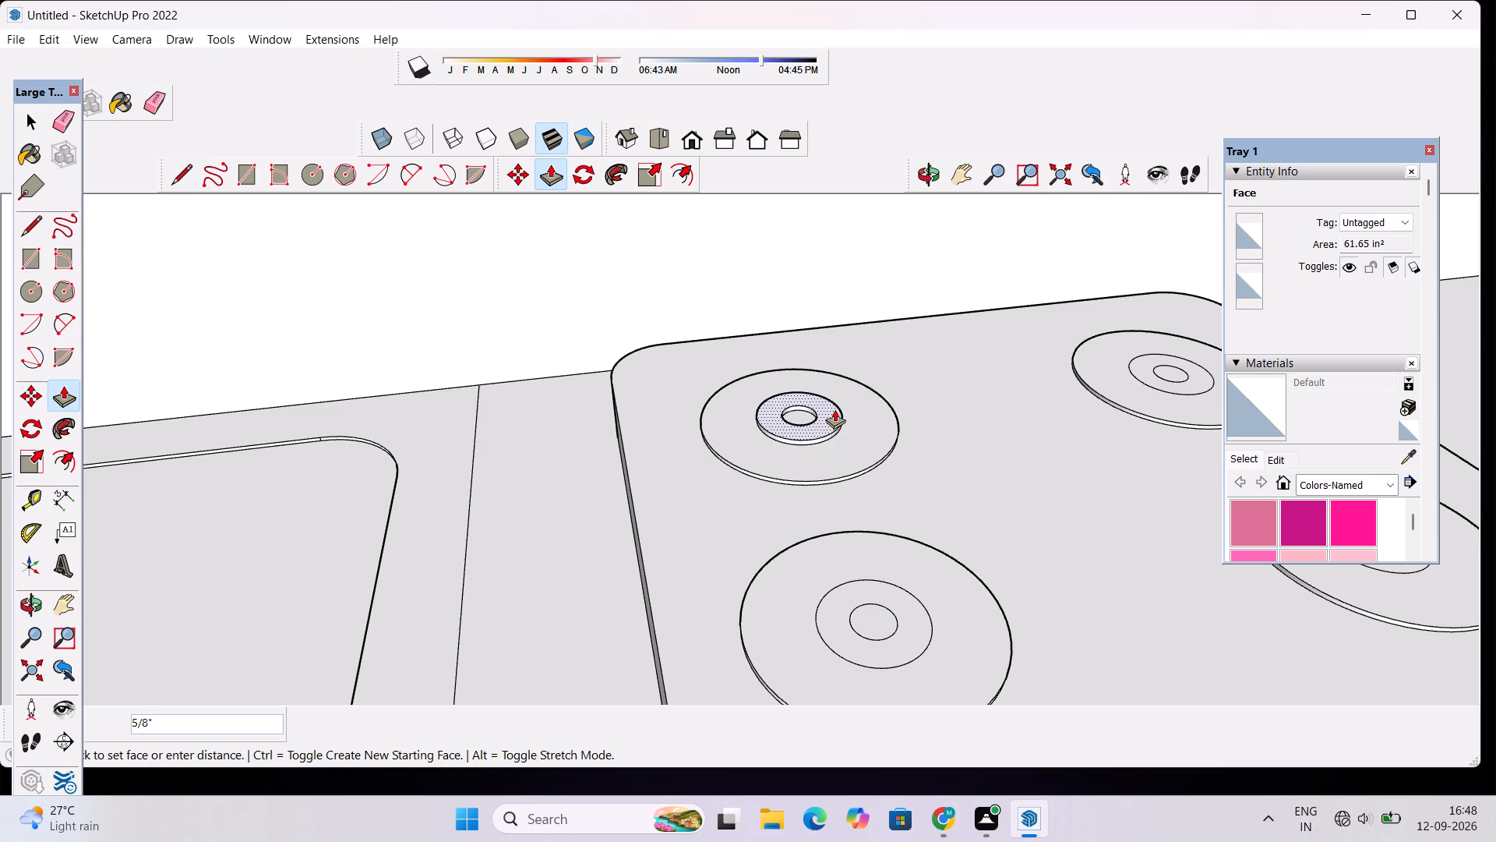
type("1\"")
key("Return")
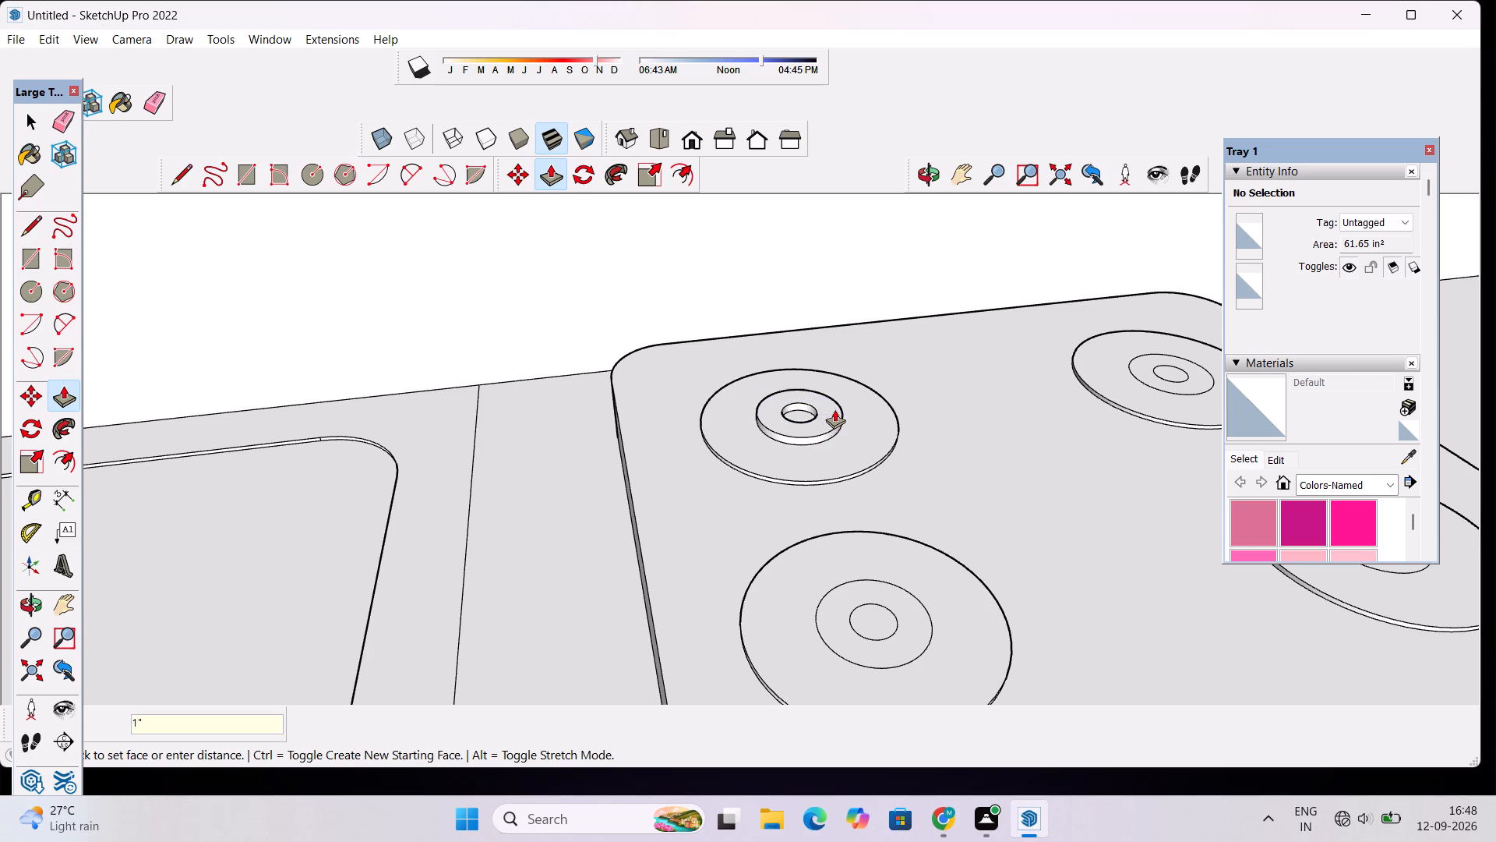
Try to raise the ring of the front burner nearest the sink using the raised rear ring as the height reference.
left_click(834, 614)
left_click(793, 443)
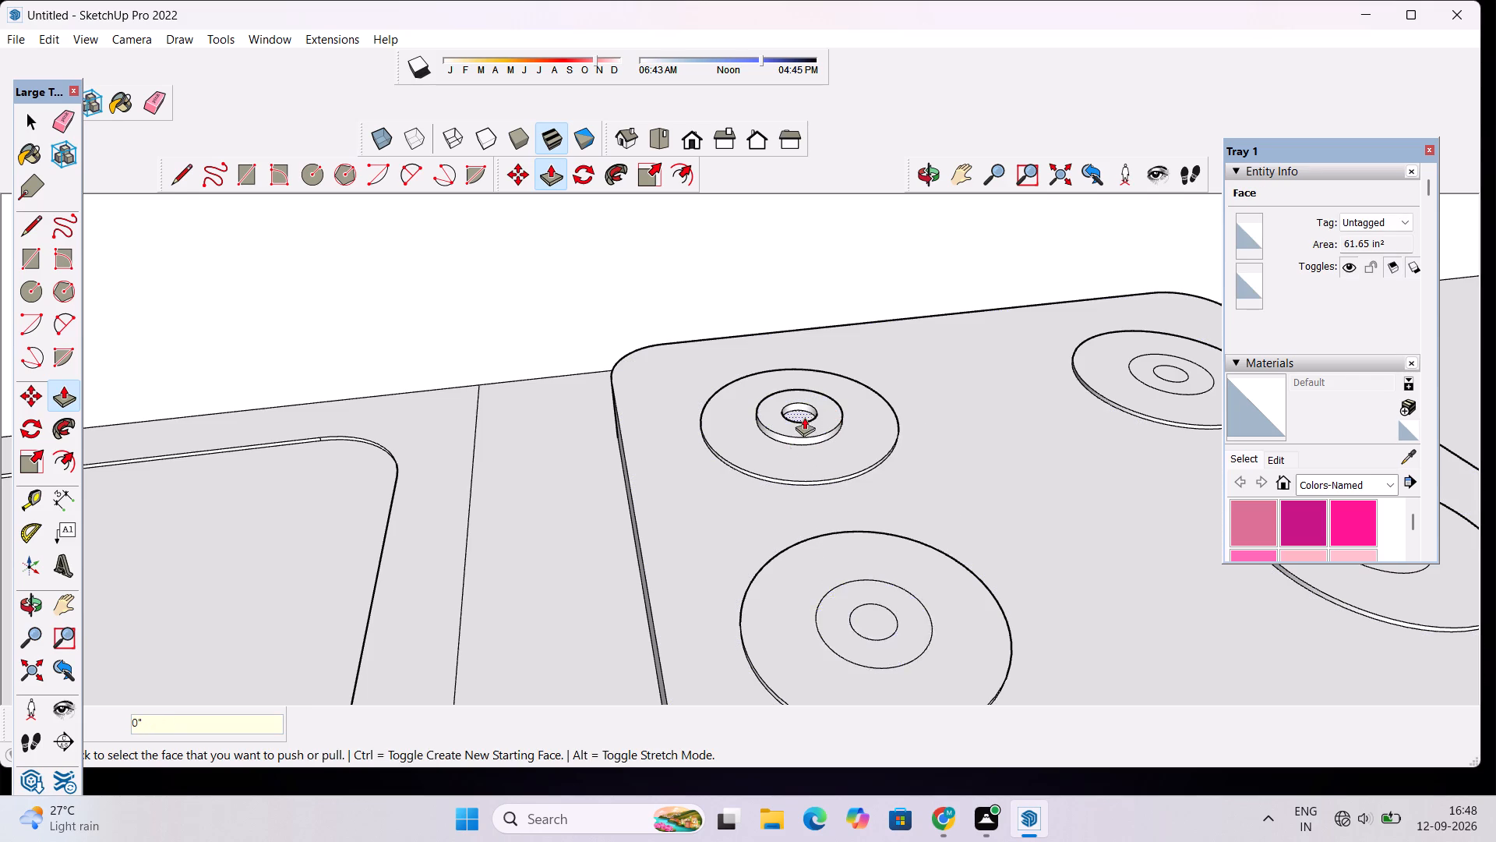
Raise the ring of the rear burner farthest from the sink by 1", matching the already raised ring.
scroll(805, 416, "down", 10)
scroll(964, 375, "up", 4)
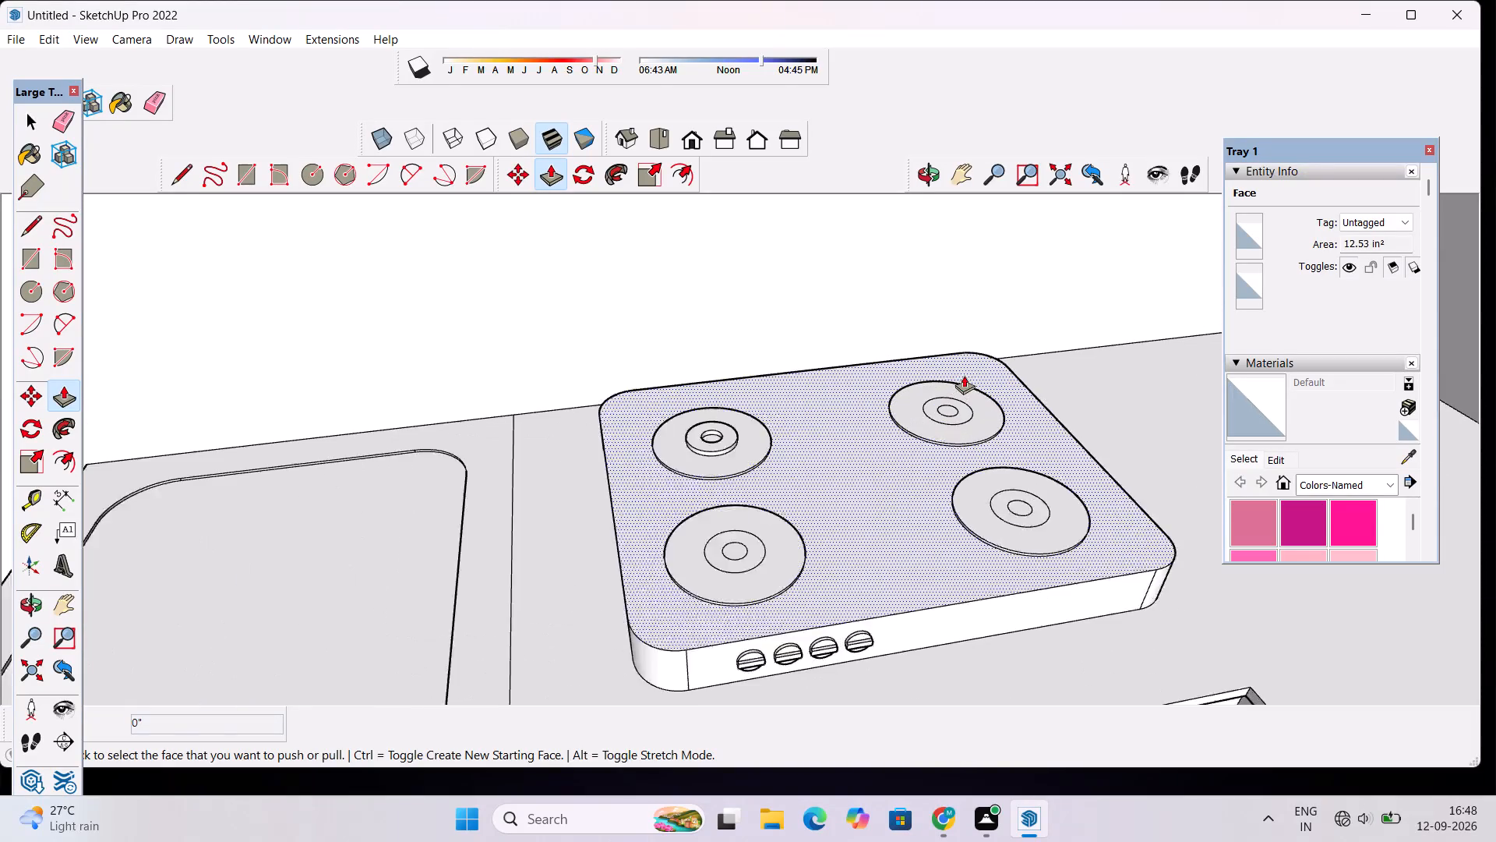
scroll(964, 375, "up", 6)
left_click(964, 418)
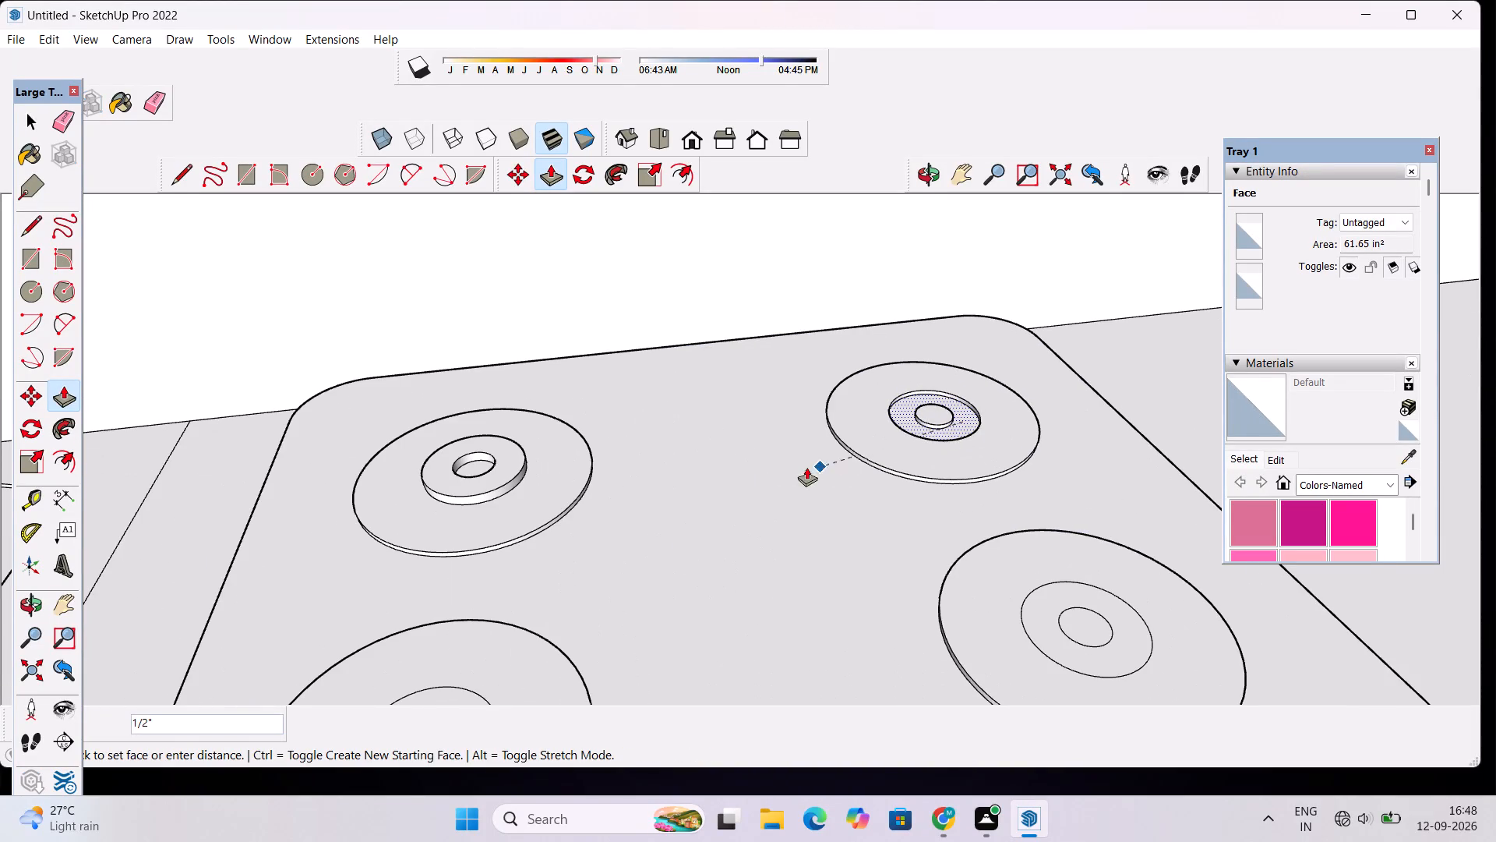
left_click(526, 467)
Raise the rings of both front burners by 1", matching the height of the raised rings.
scroll(626, 363, "down", 7)
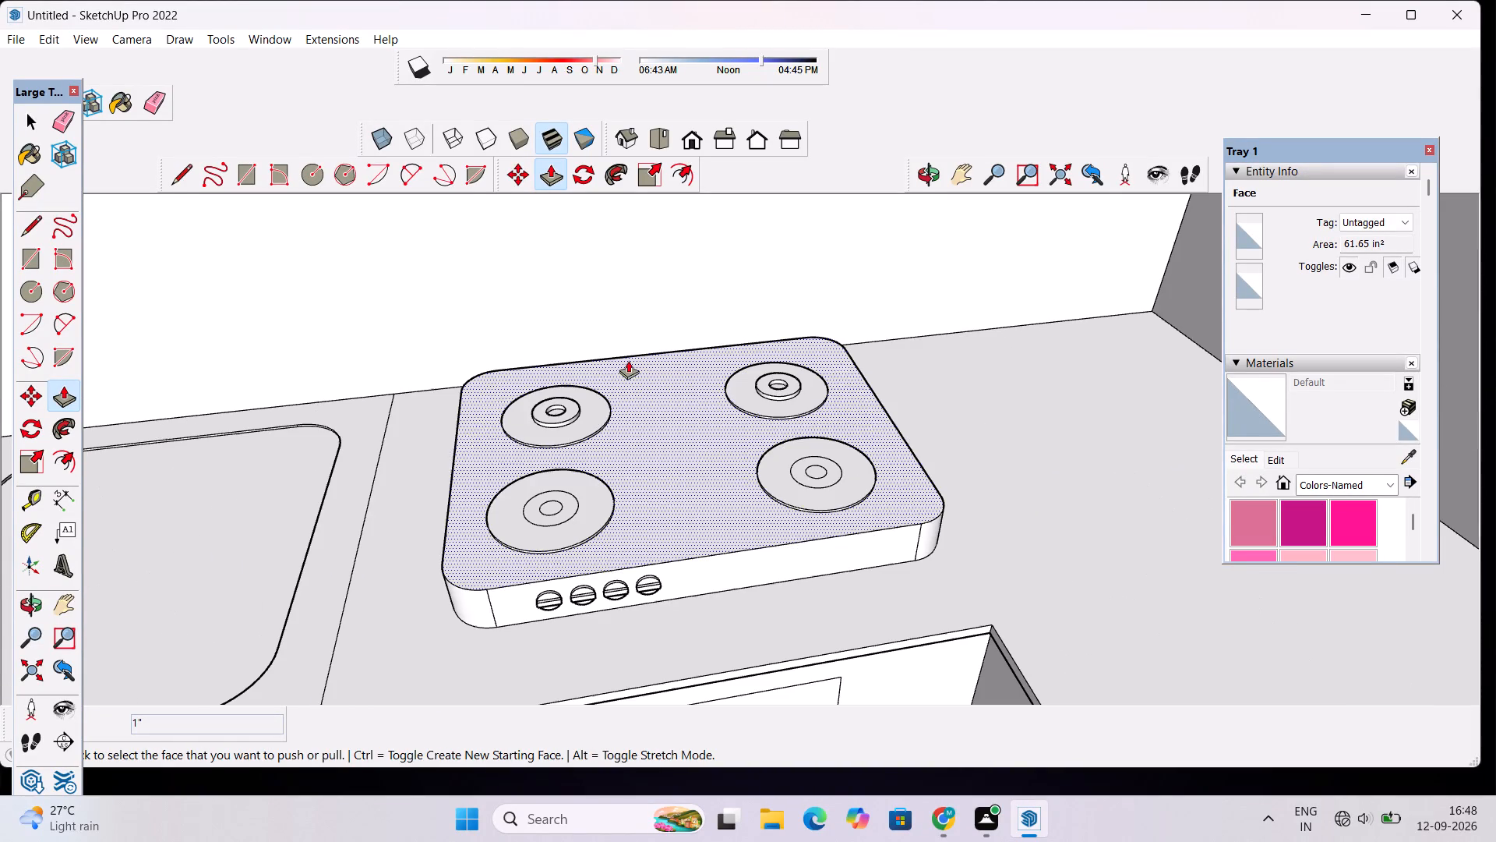
left_click(806, 468)
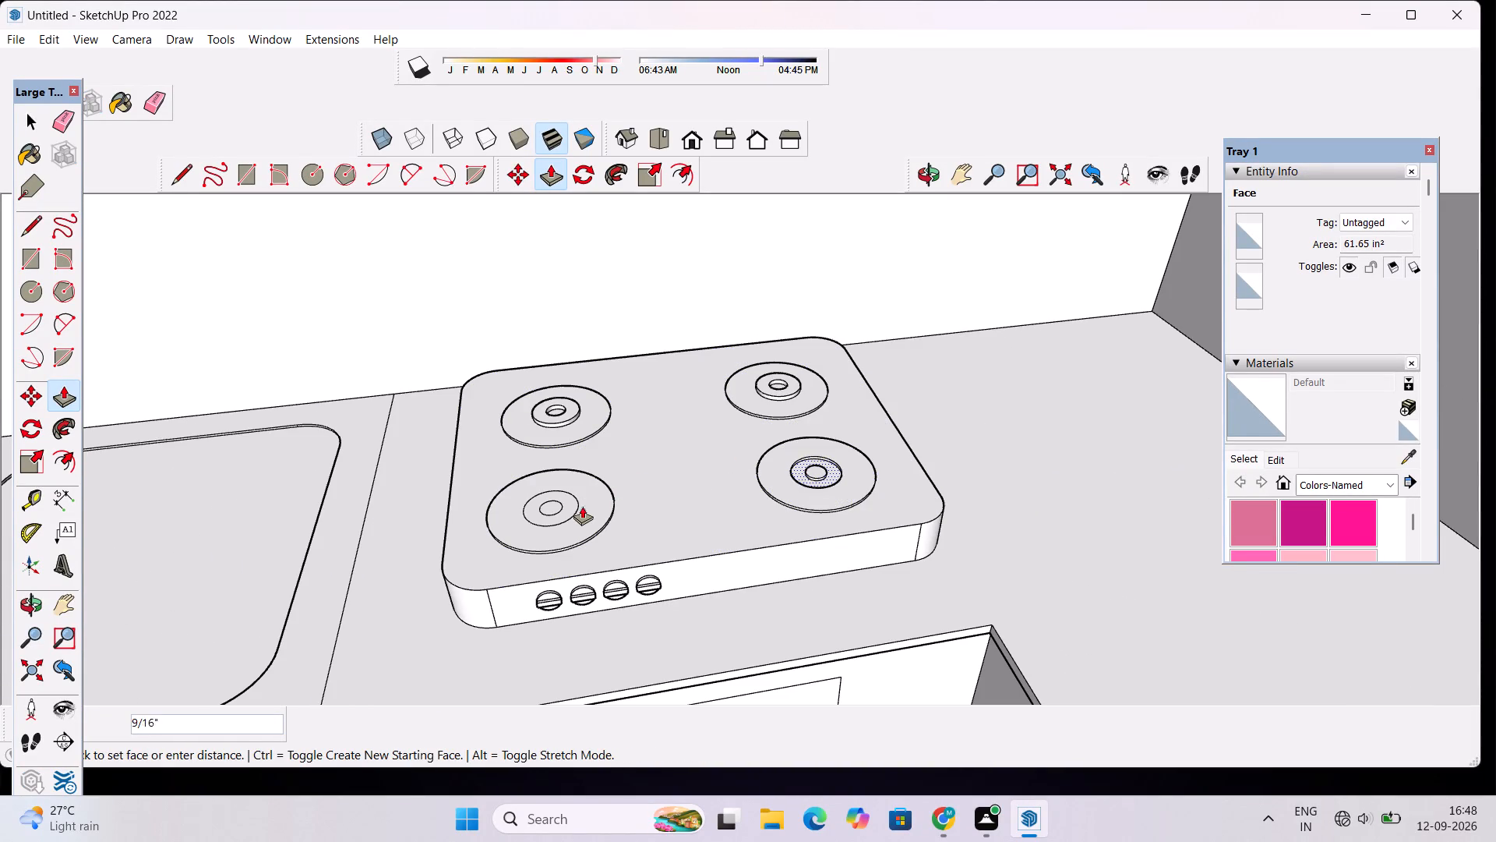
left_click(769, 394)
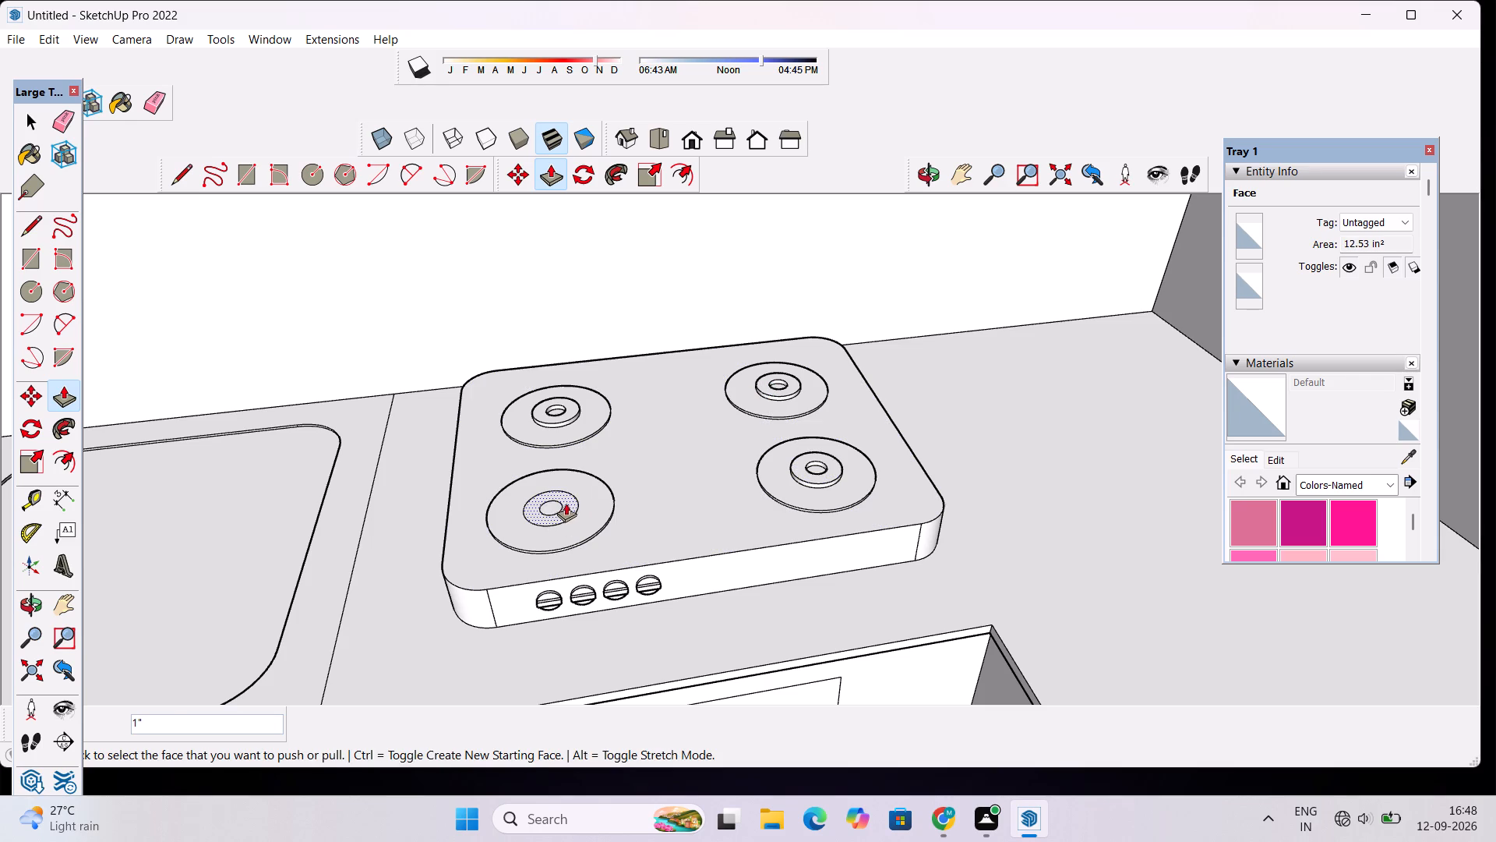
left_click(566, 502)
left_click(792, 476)
scroll(647, 472, "down", 7)
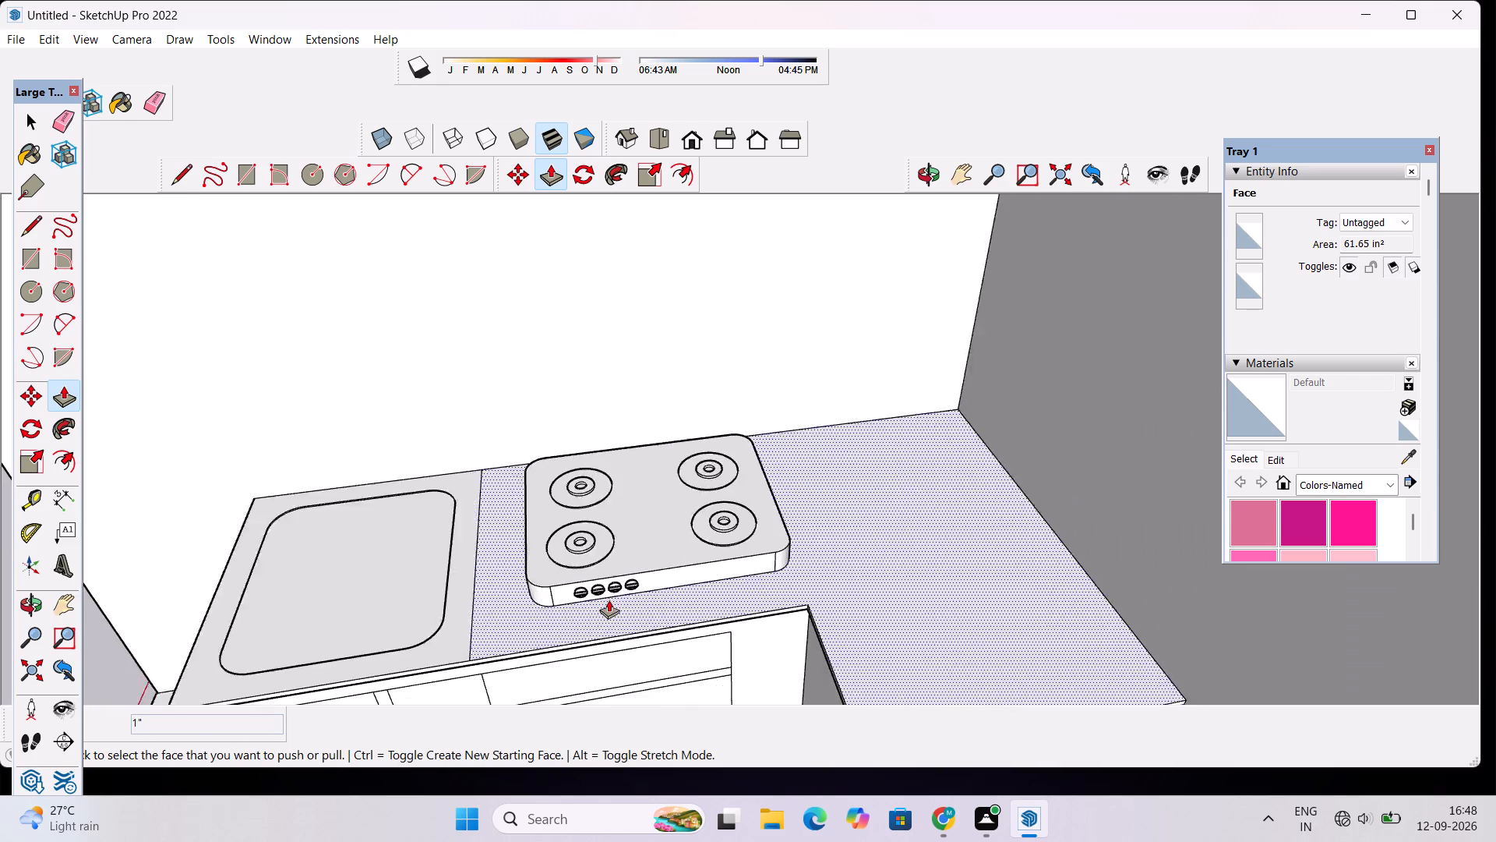
scroll(609, 600, "down", 2)
scroll(623, 551, "up", 10)
key("space")
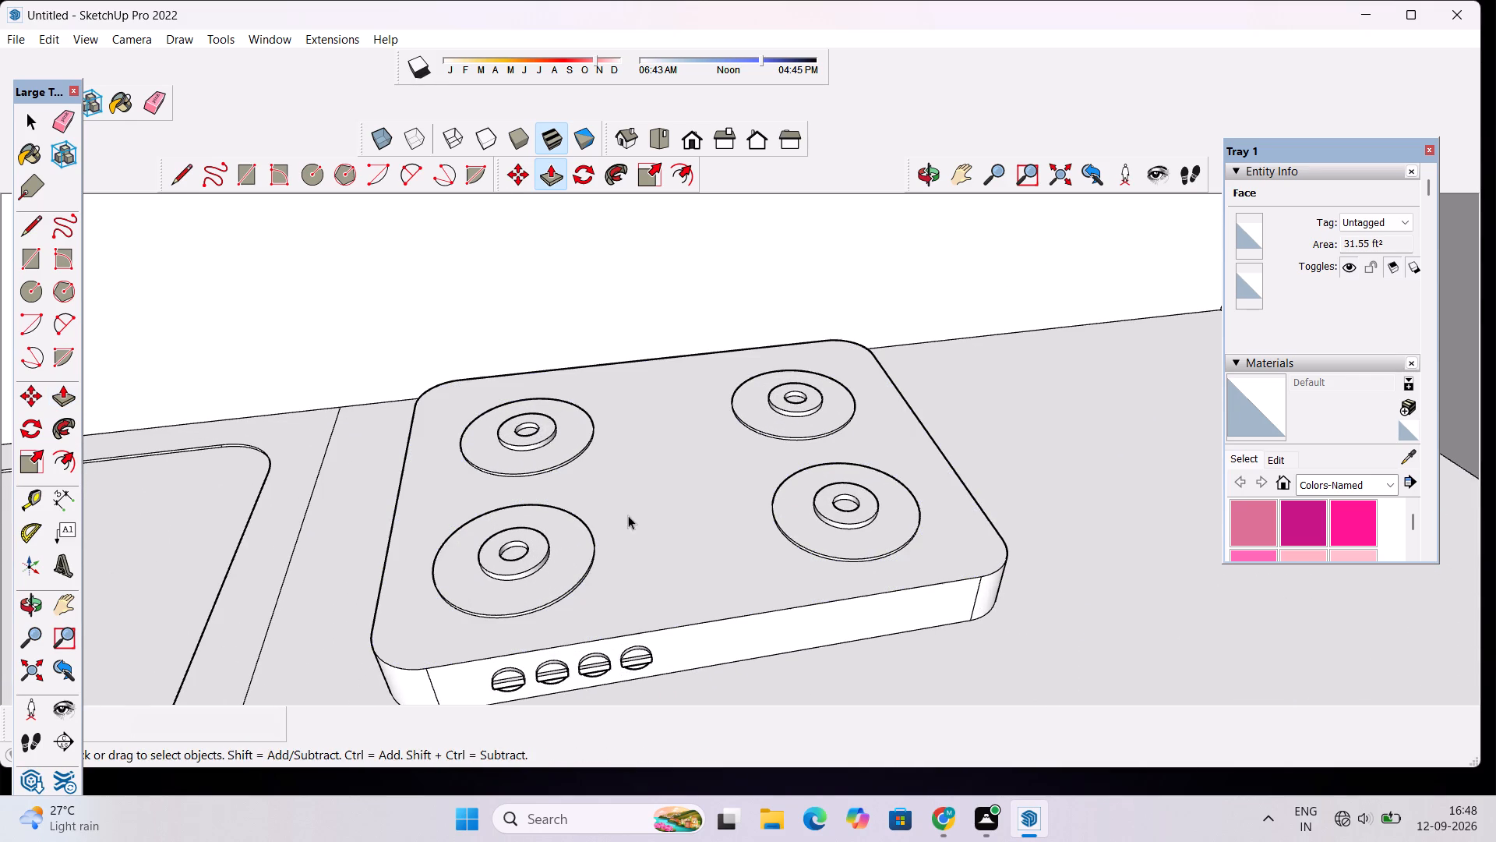
Examine the cooktop, the L-shaped cabinet block and the whole room from several angles.
left_click(931, 180)
left_click_drag(911, 294, 806, 489)
scroll(735, 411, "down", 5)
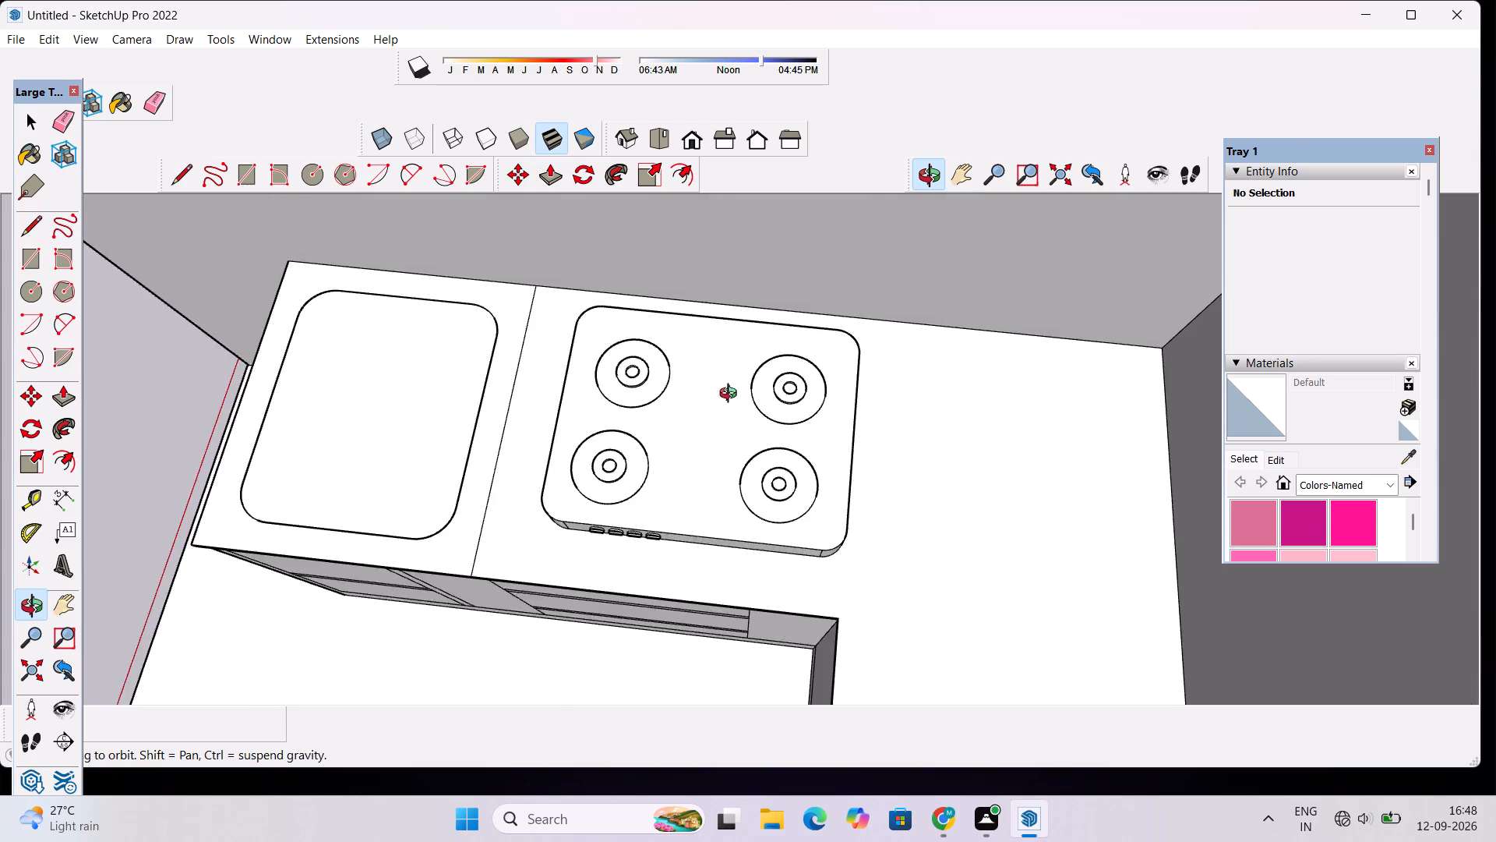
scroll(732, 395, "down", 7)
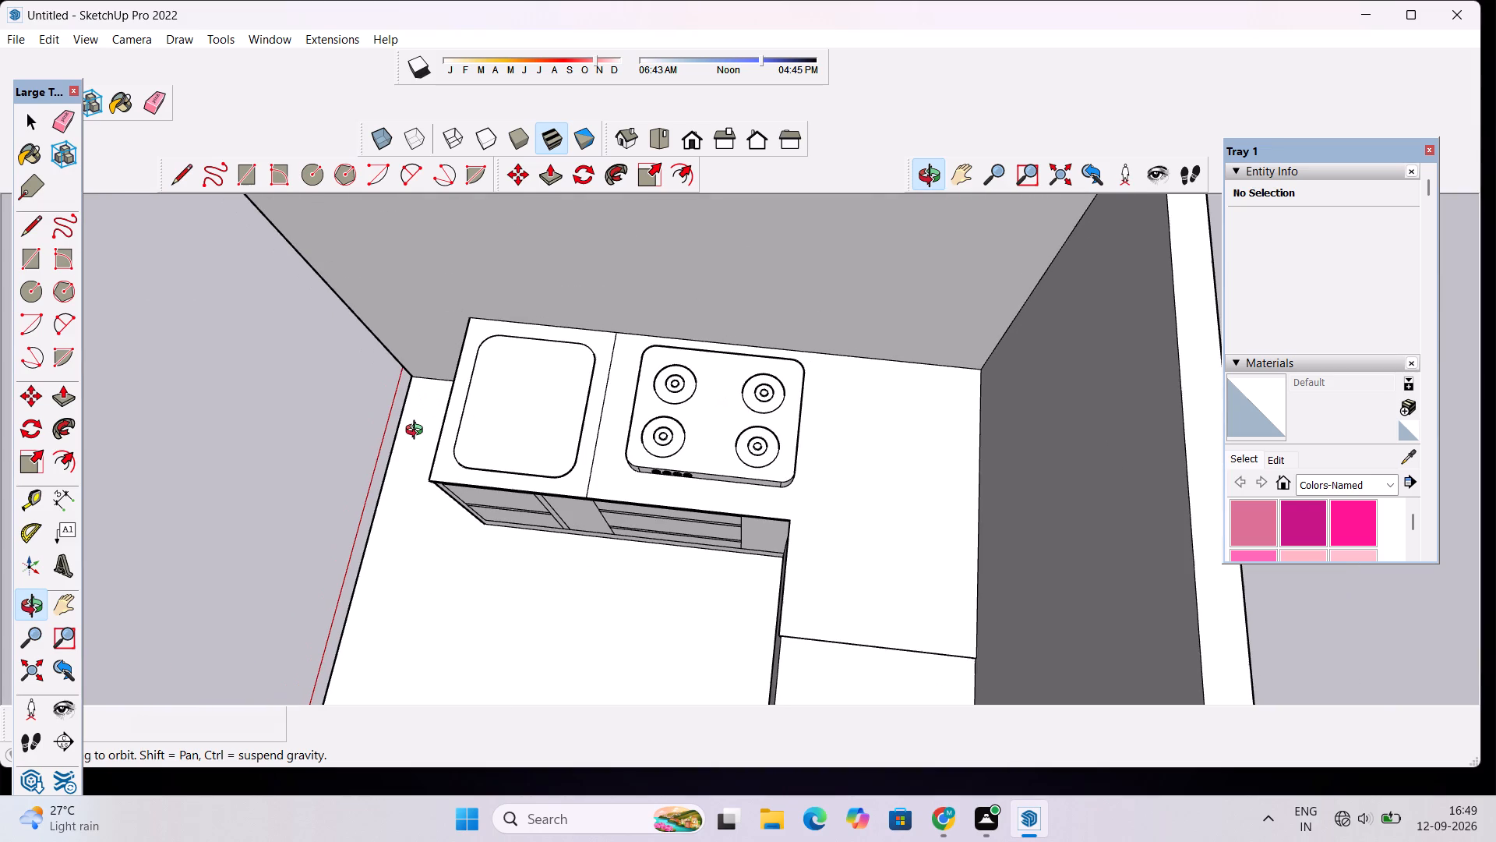
scroll(422, 433, "down", 1)
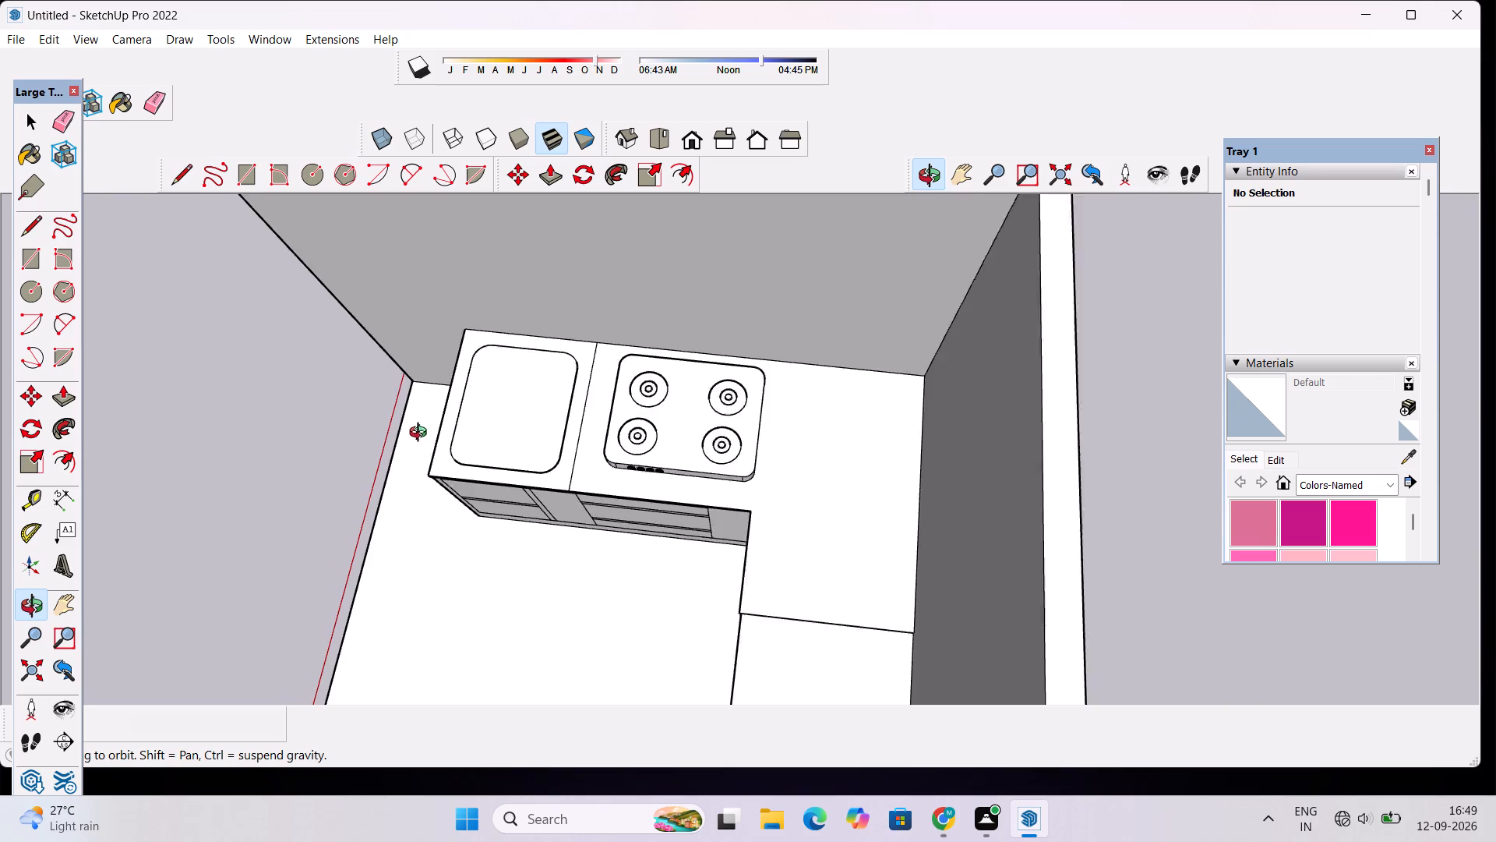
scroll(422, 434, "down", 8)
left_click_drag(515, 440, 887, 295)
scroll(894, 288, "down", 7)
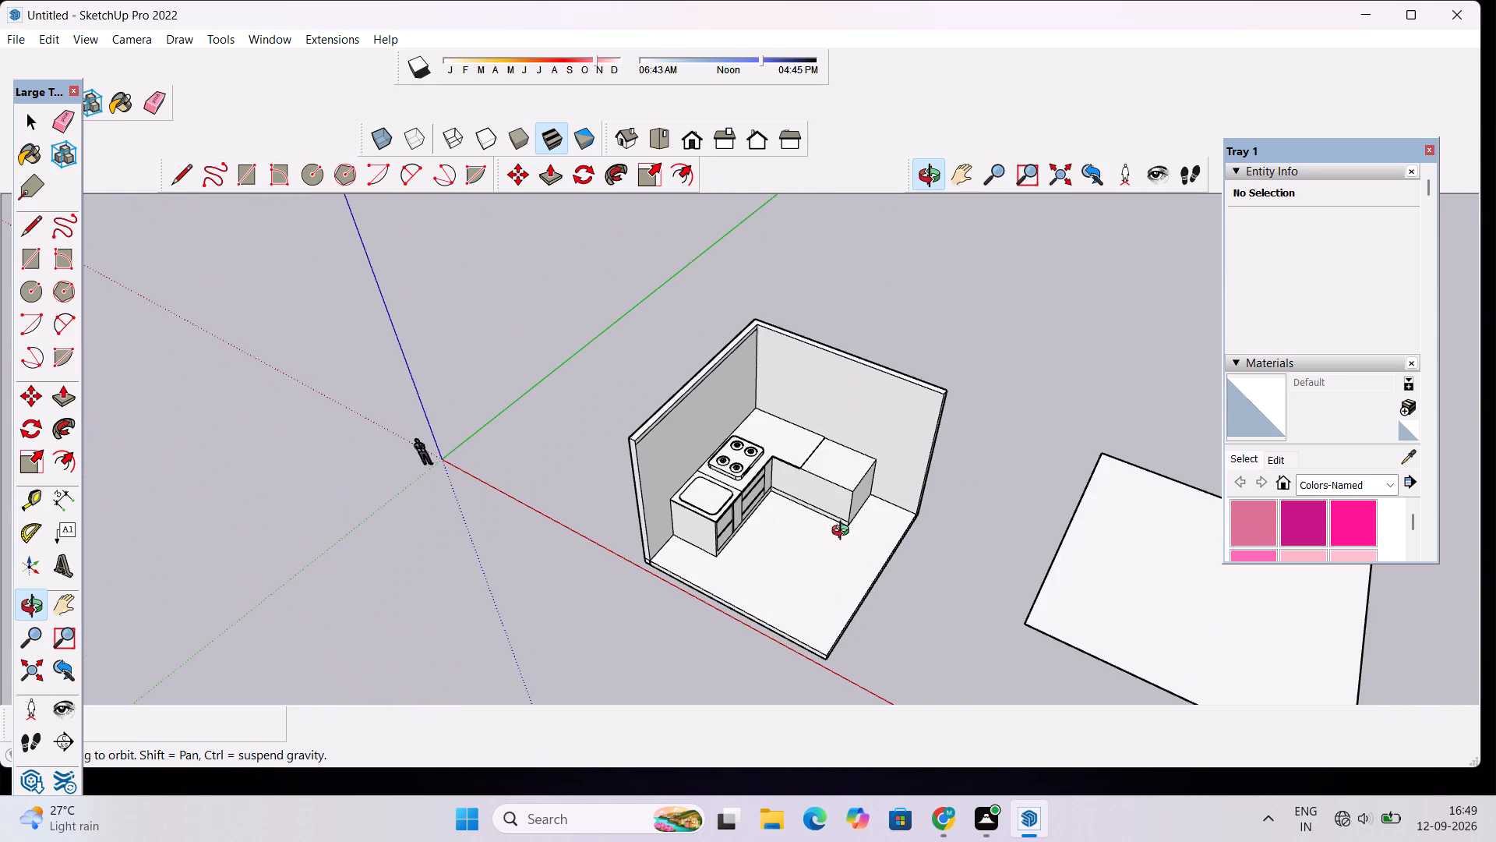
left_click_drag(841, 535, 796, 460)
left_click_drag(789, 483, 799, 539)
scroll(806, 459, "up", 6)
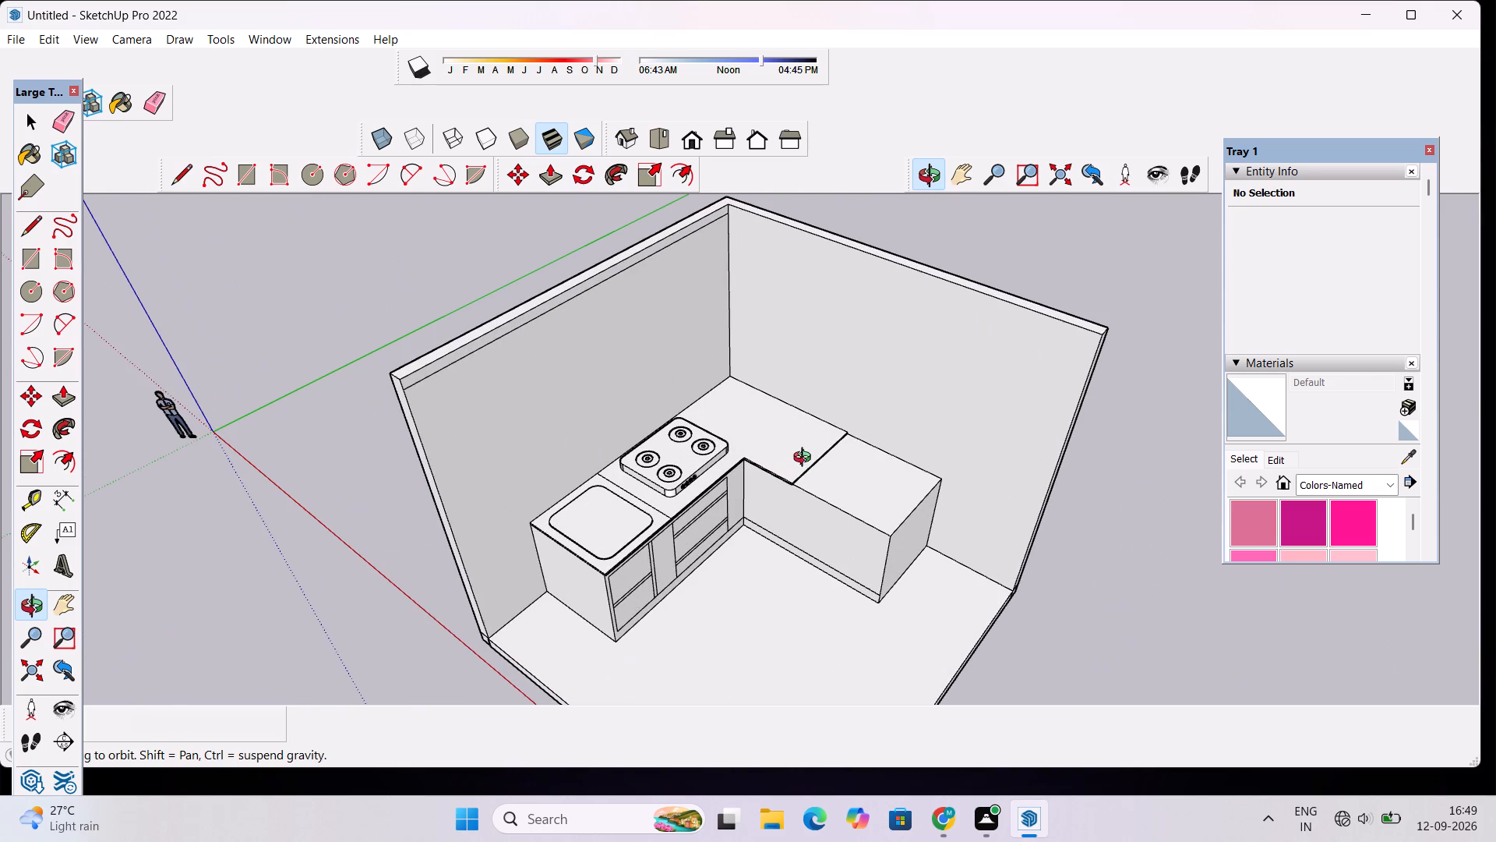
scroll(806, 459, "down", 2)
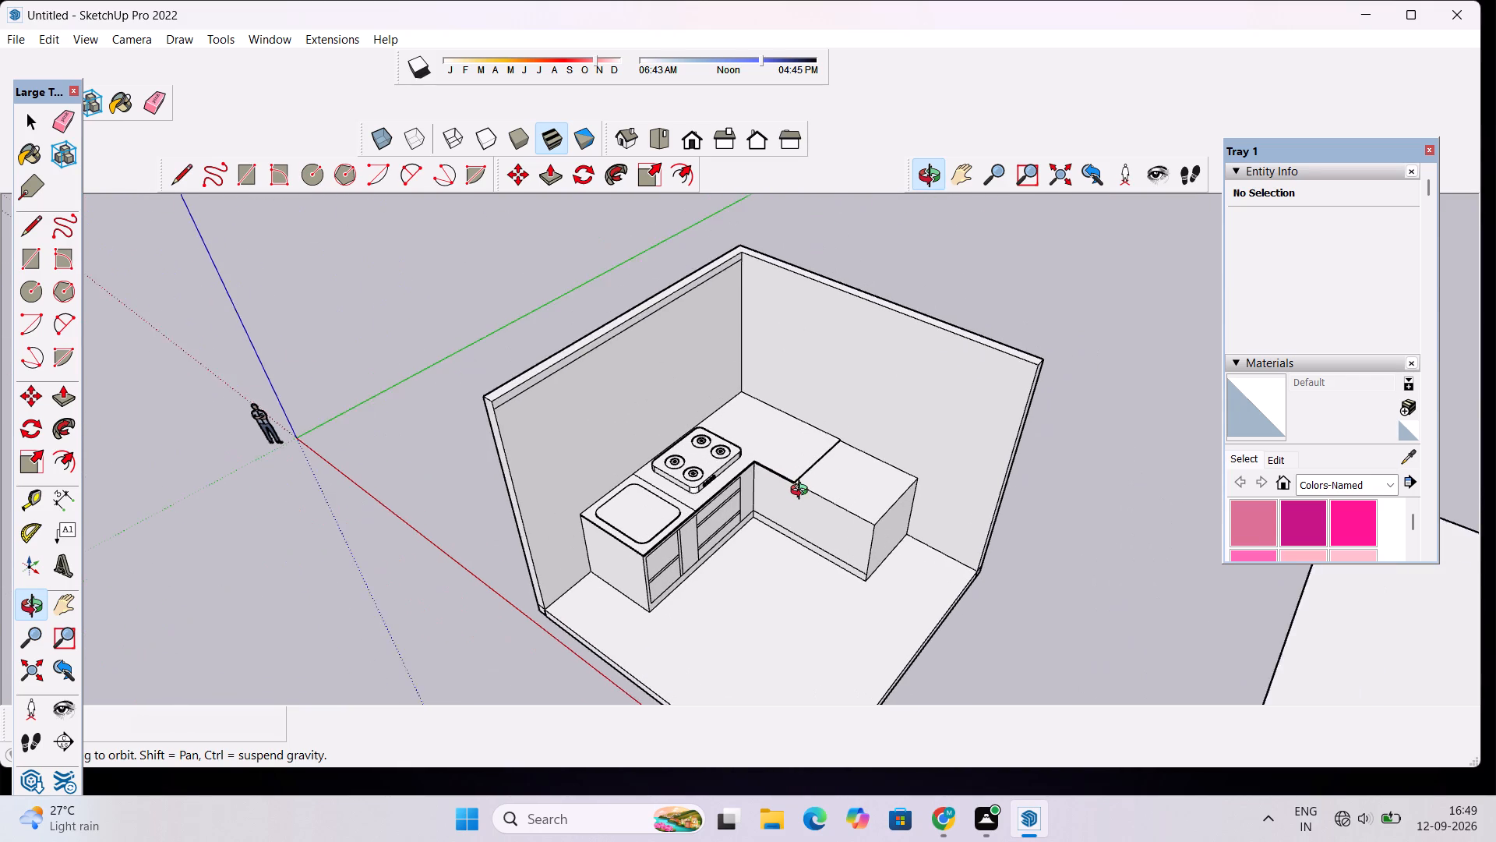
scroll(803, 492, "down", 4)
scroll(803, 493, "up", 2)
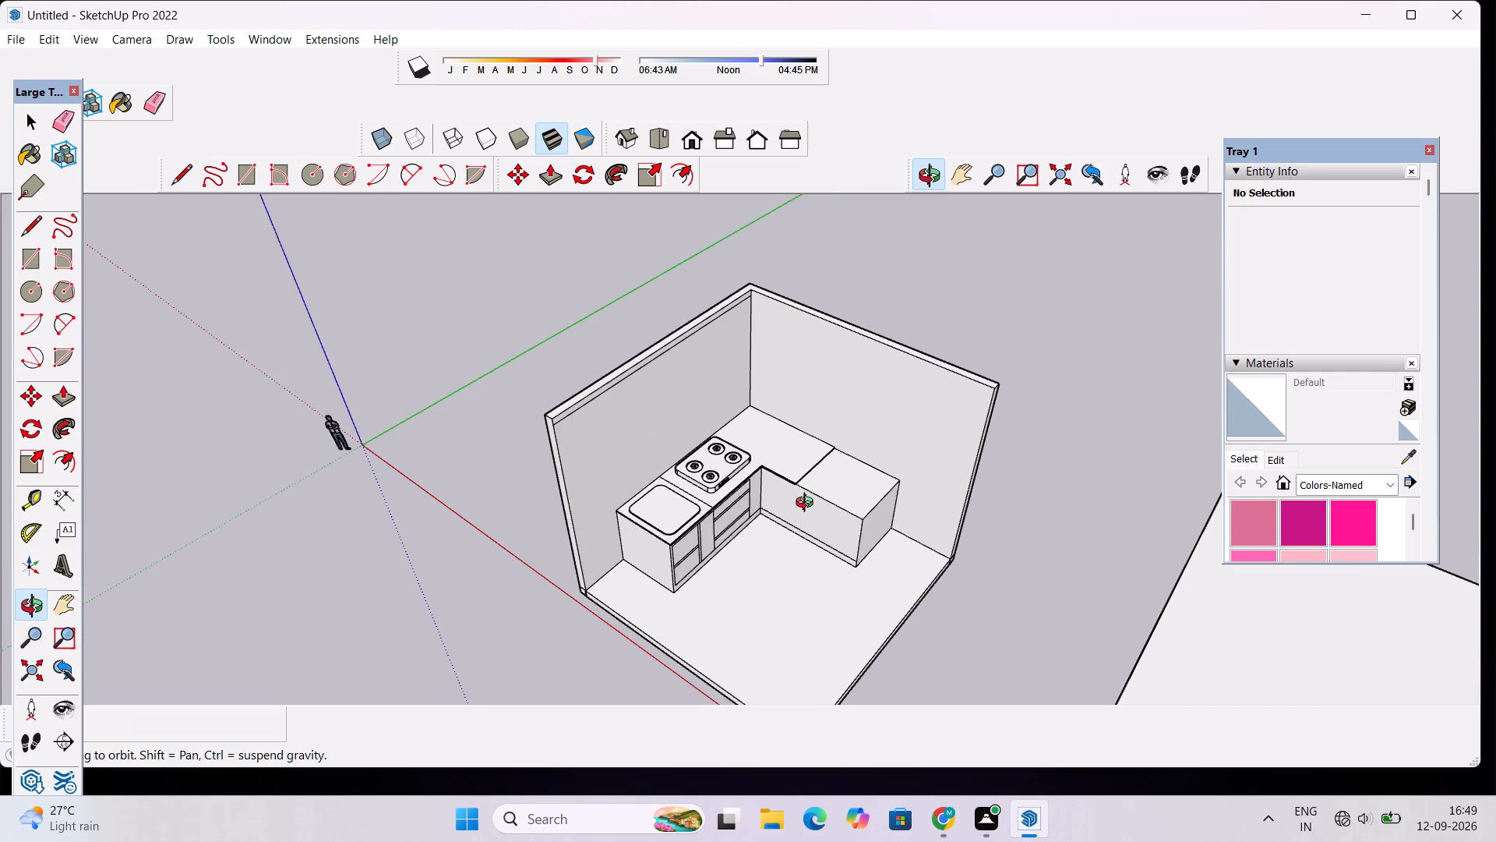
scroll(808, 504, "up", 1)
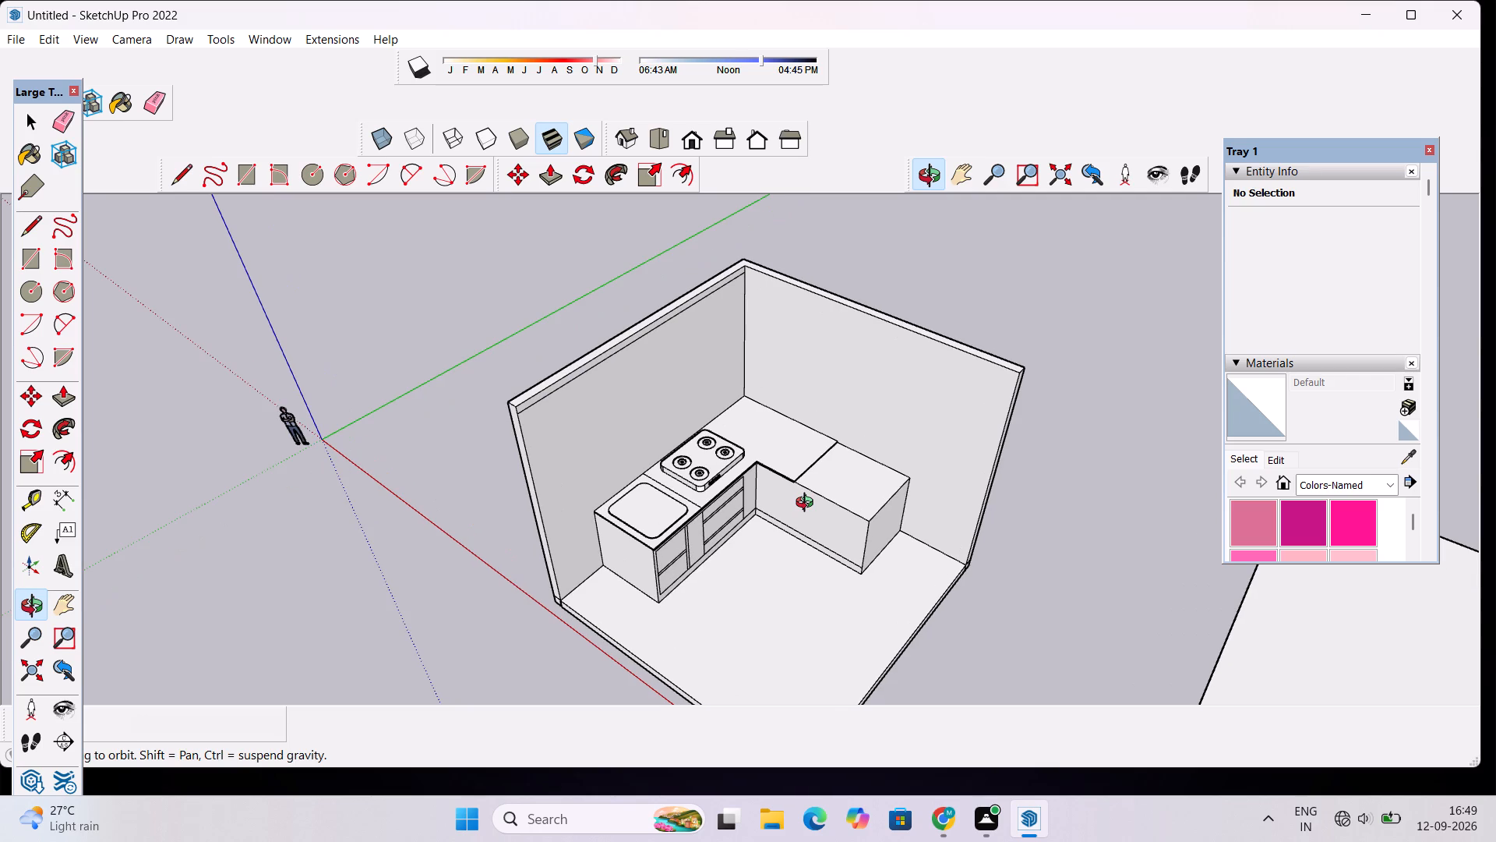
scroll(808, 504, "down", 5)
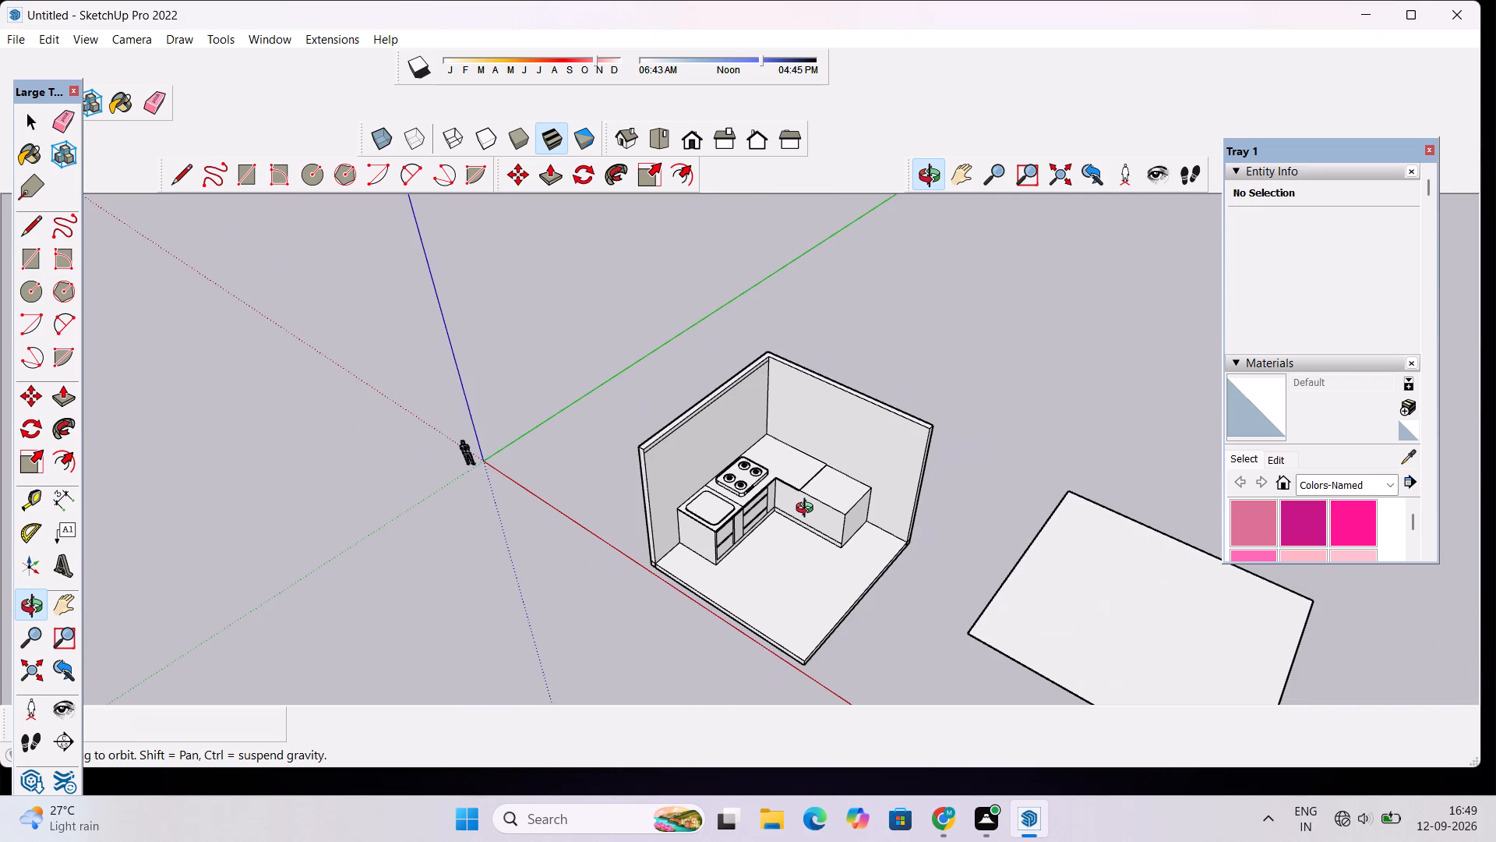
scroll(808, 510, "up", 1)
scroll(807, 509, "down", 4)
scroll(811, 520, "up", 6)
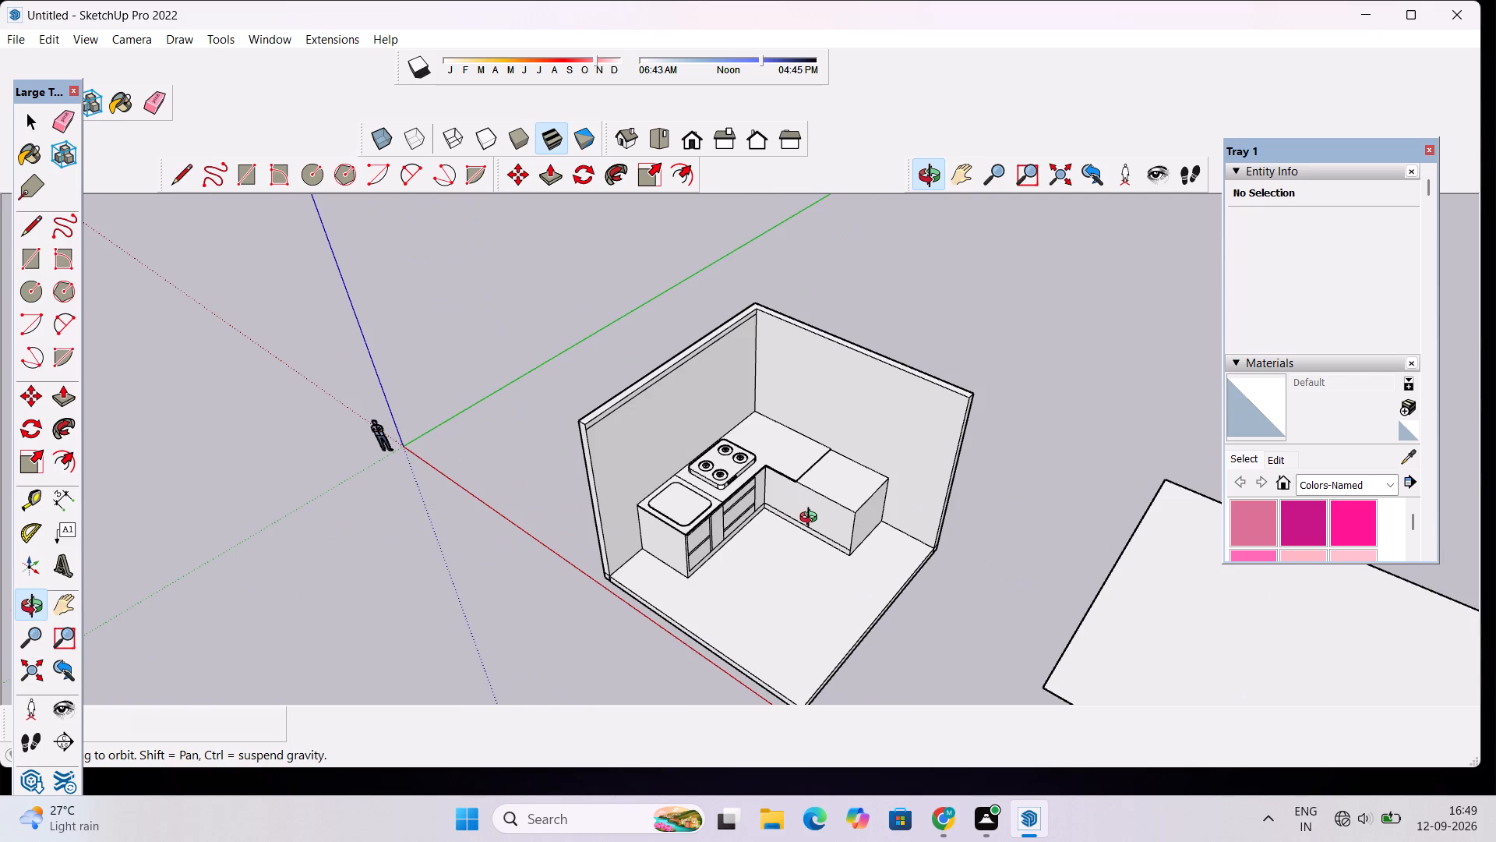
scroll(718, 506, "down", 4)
Place vertical guides on the wall behind the sink, 5' 11 1/2" from its free edge and 7' further at the countertop seam.
left_click_drag(791, 544, 682, 398)
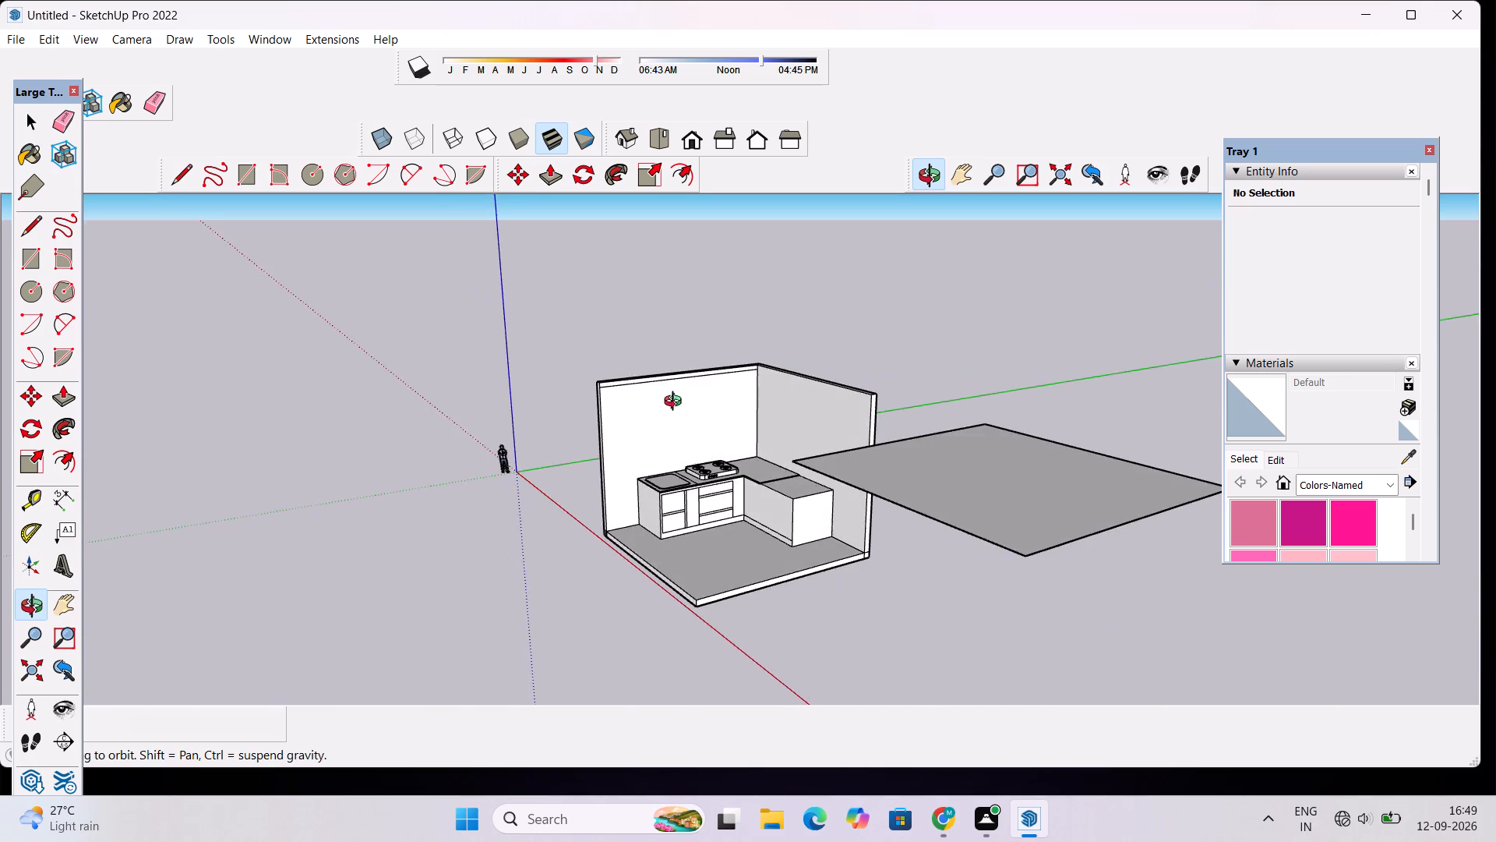
scroll(676, 403, "up", 9)
left_click_drag(677, 494, 649, 501)
key("t")
scroll(601, 542, "up", 2)
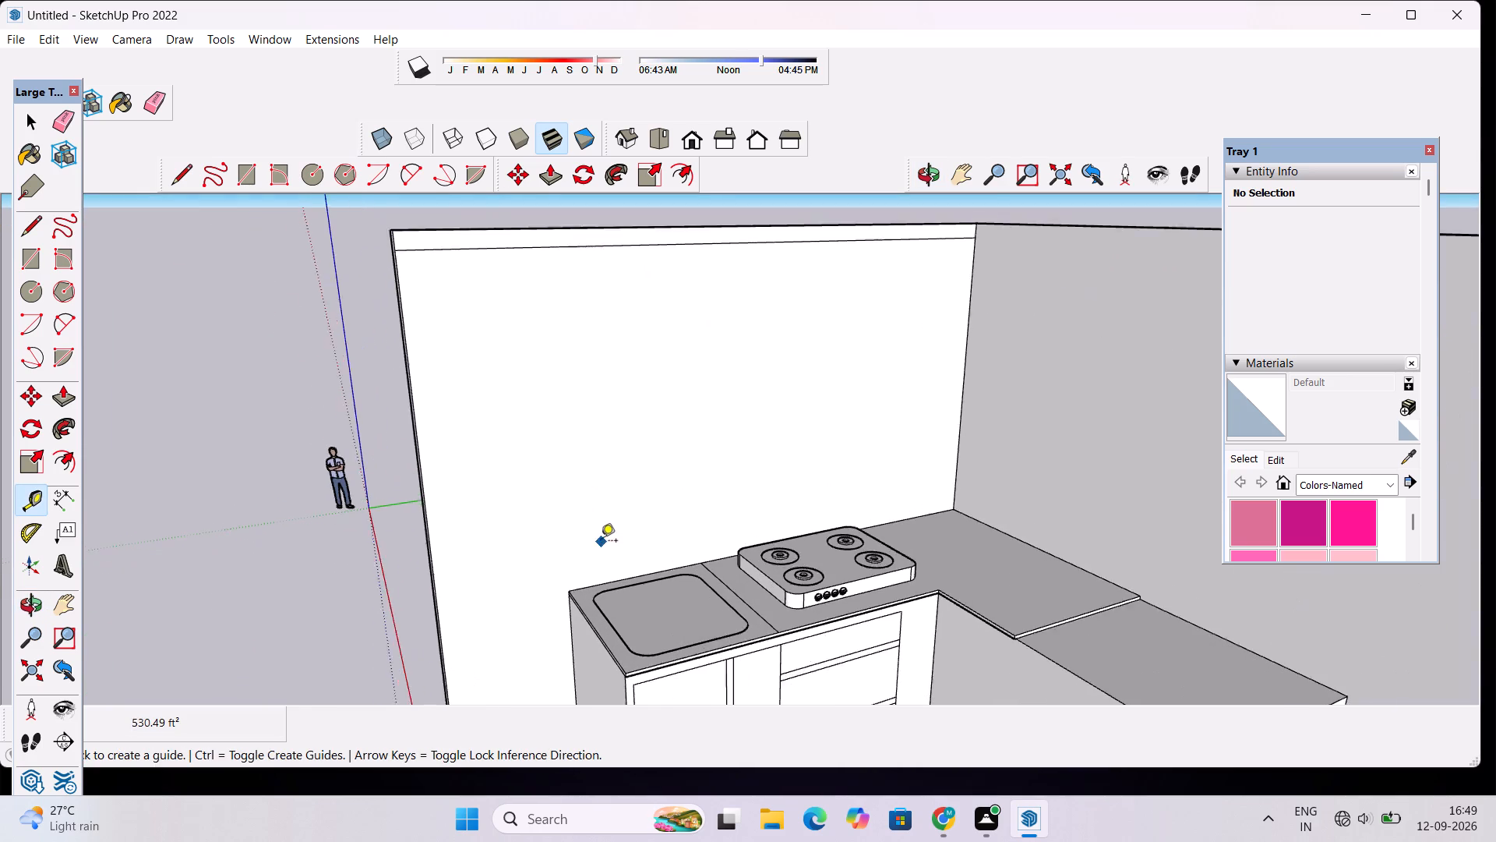
scroll(601, 542, "up", 2)
left_click(406, 491)
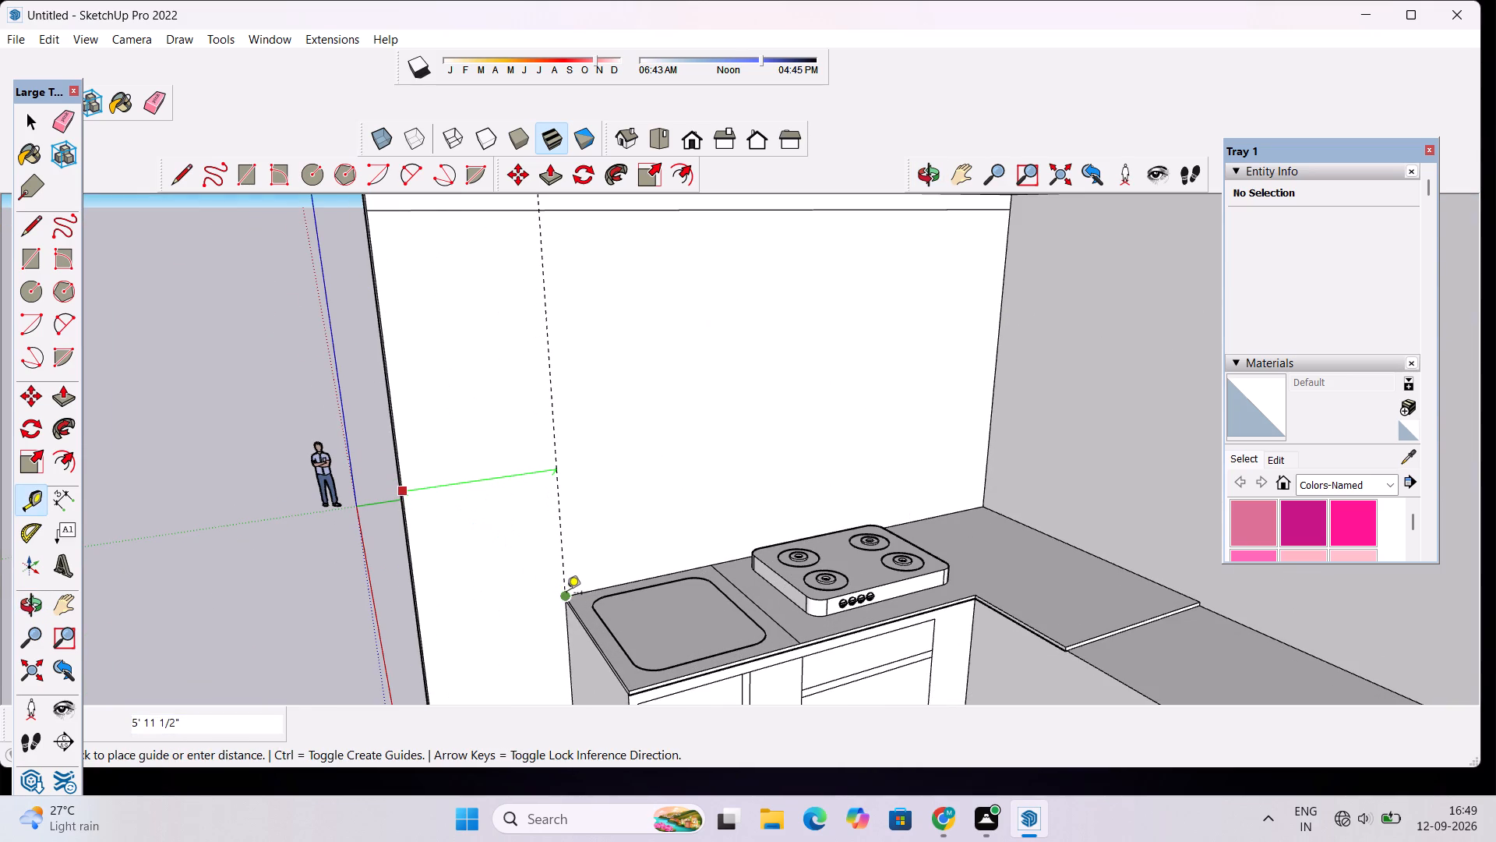
left_click(567, 596)
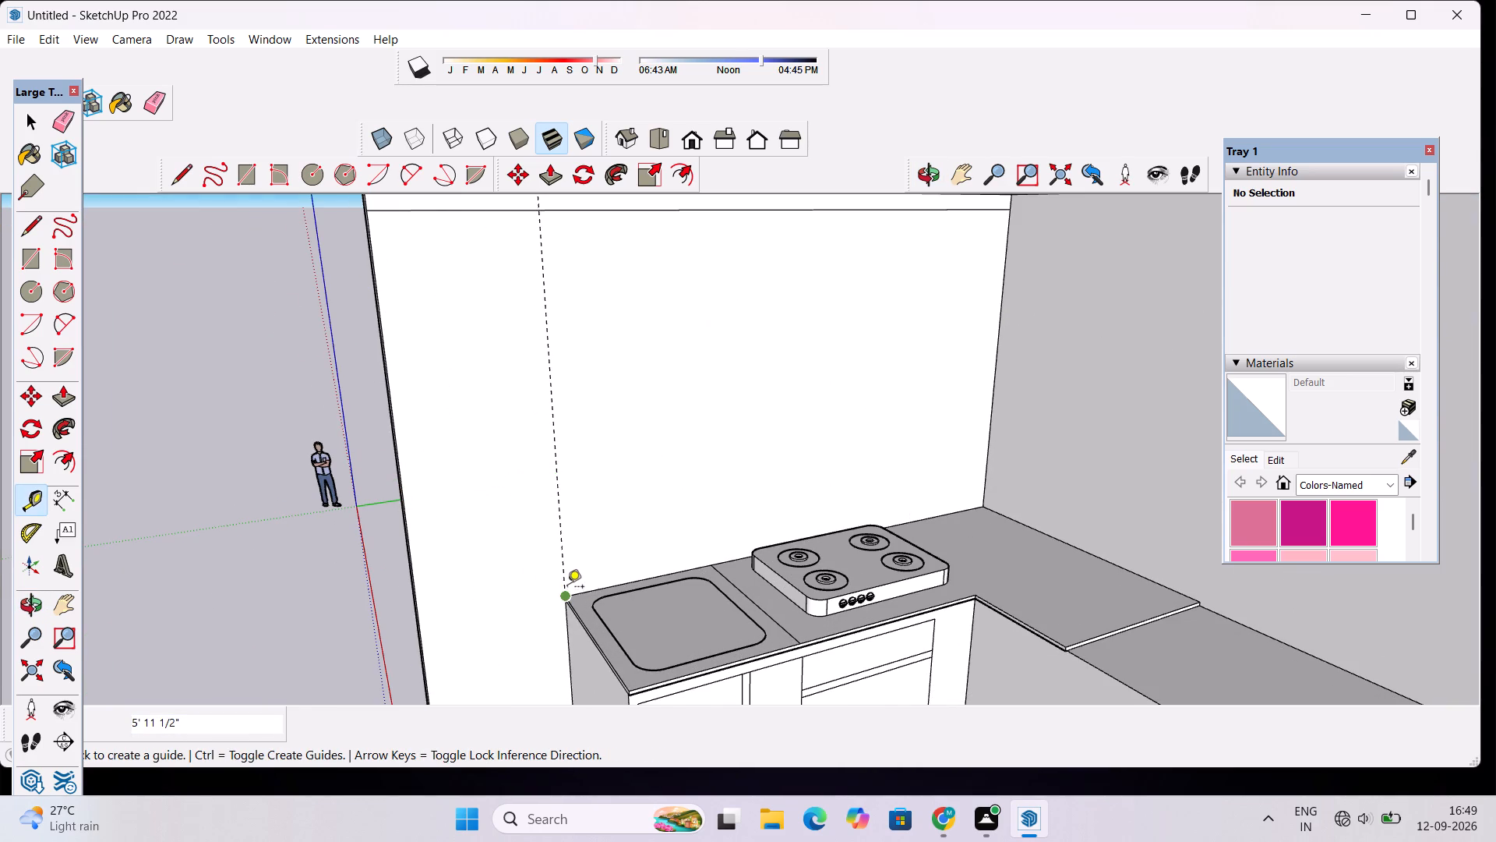
scroll(567, 588, "down", 3)
left_click(559, 469)
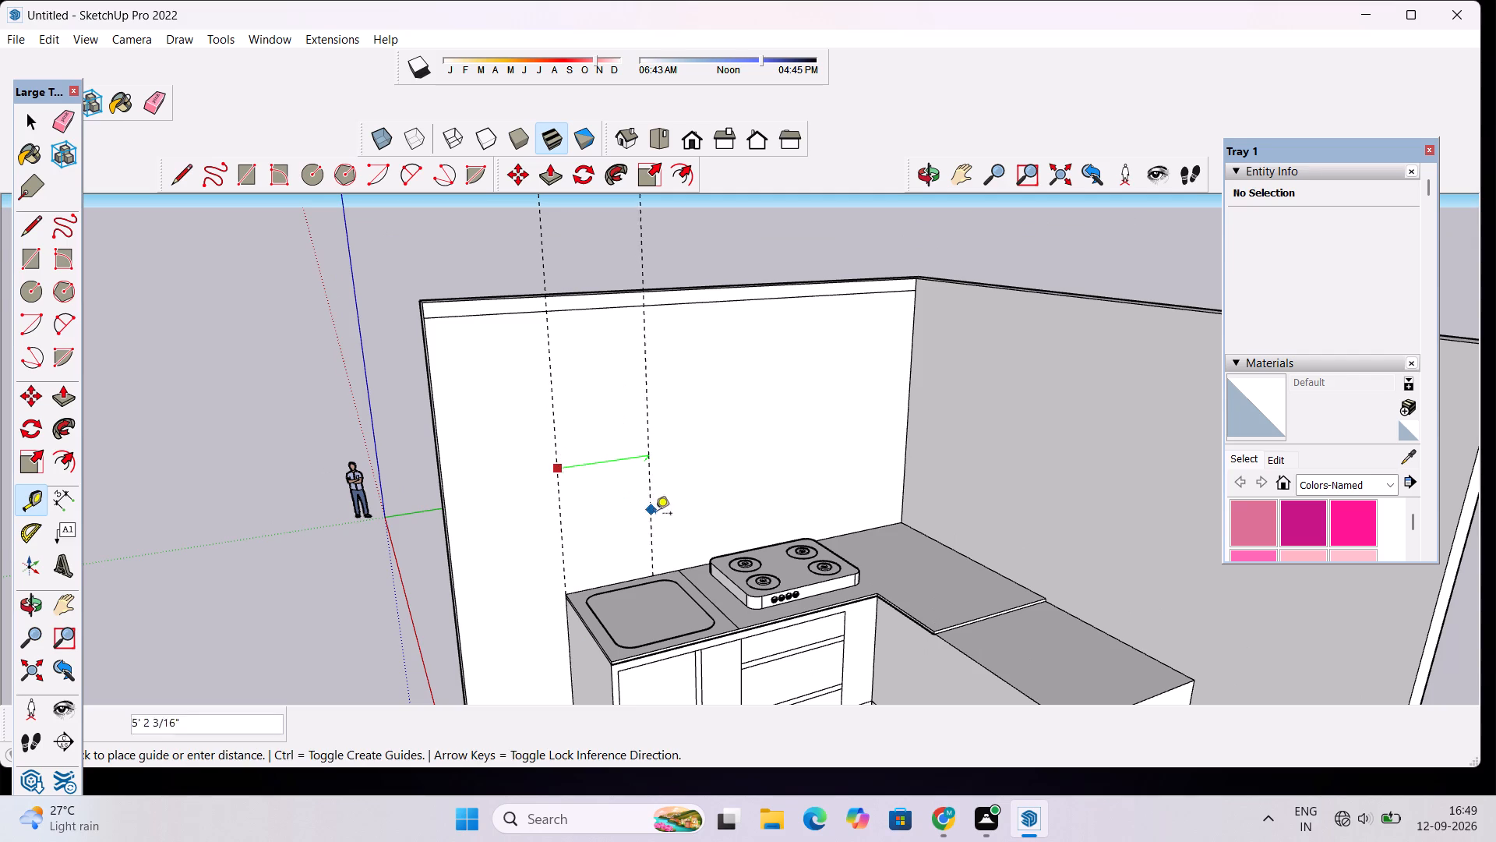
left_click(682, 572)
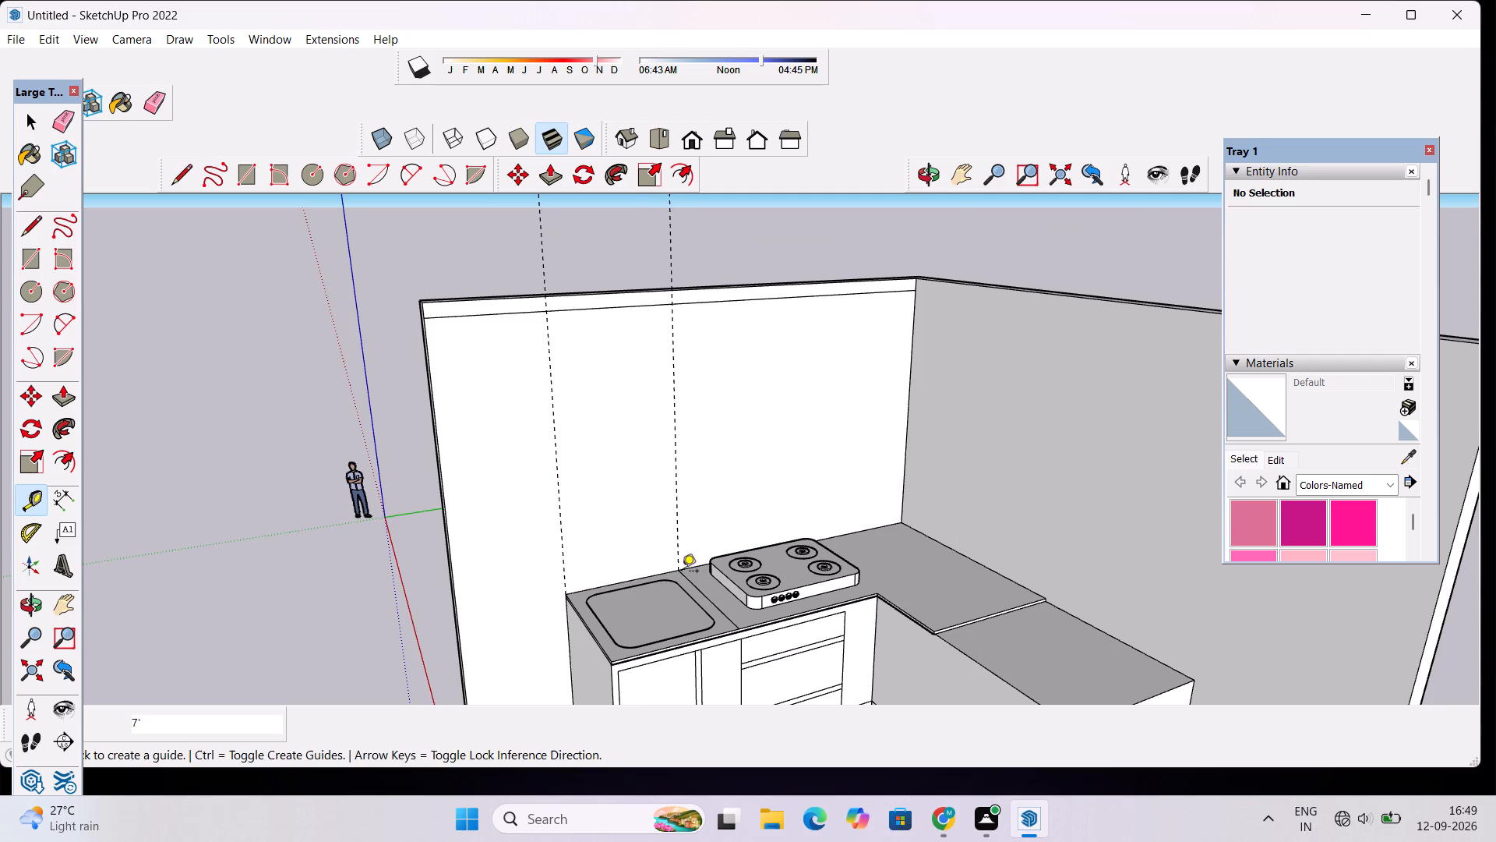
Add vertical guides behind the cooktop's far end, about 8' 10 1/8" from the seam guide, and at the room corner, 8' 1 7/8" further.
left_click(672, 462)
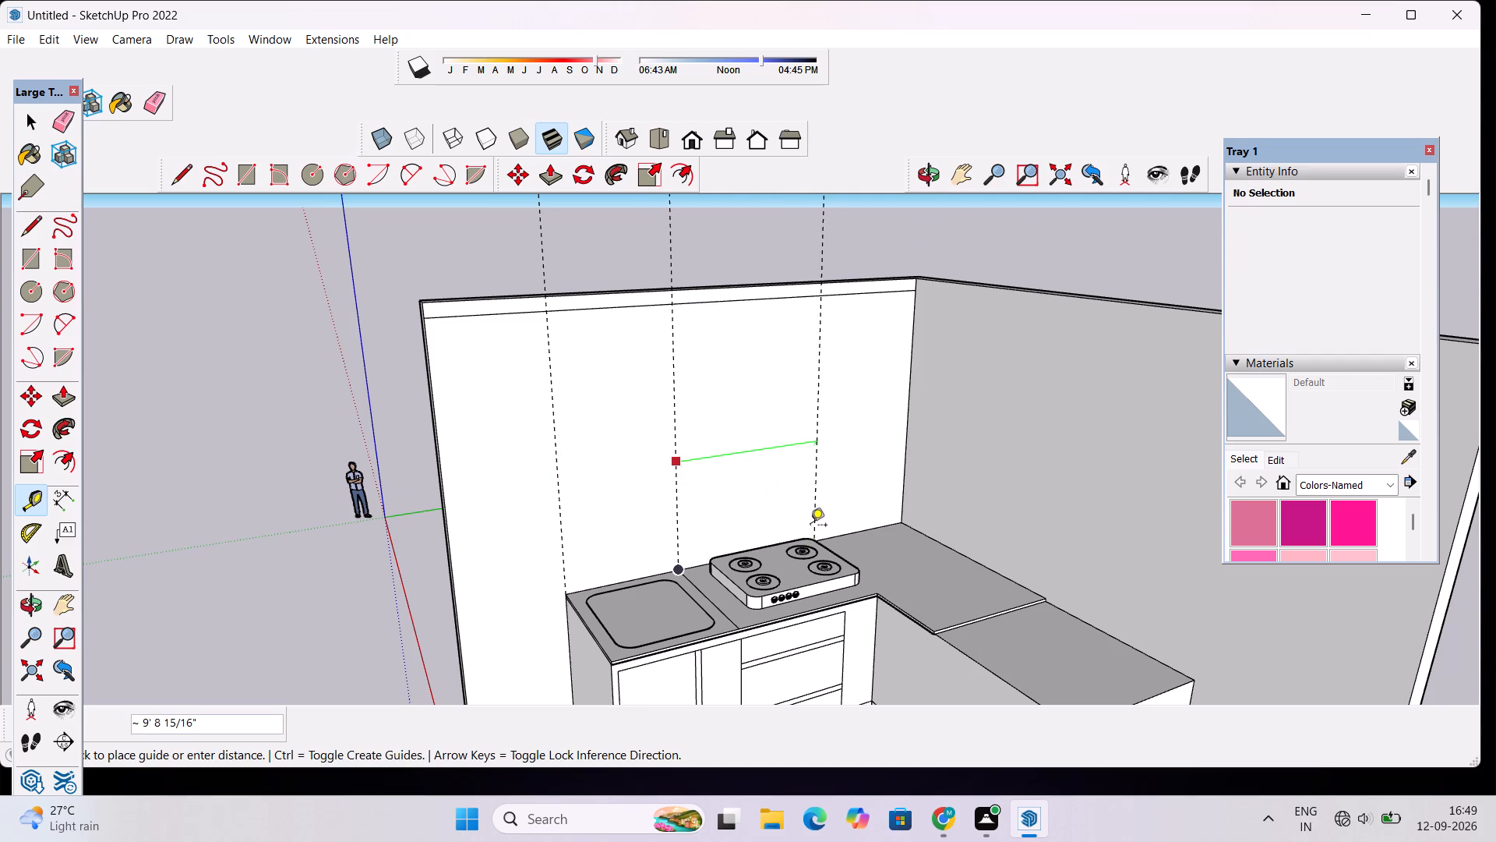
scroll(810, 526, "up", 5)
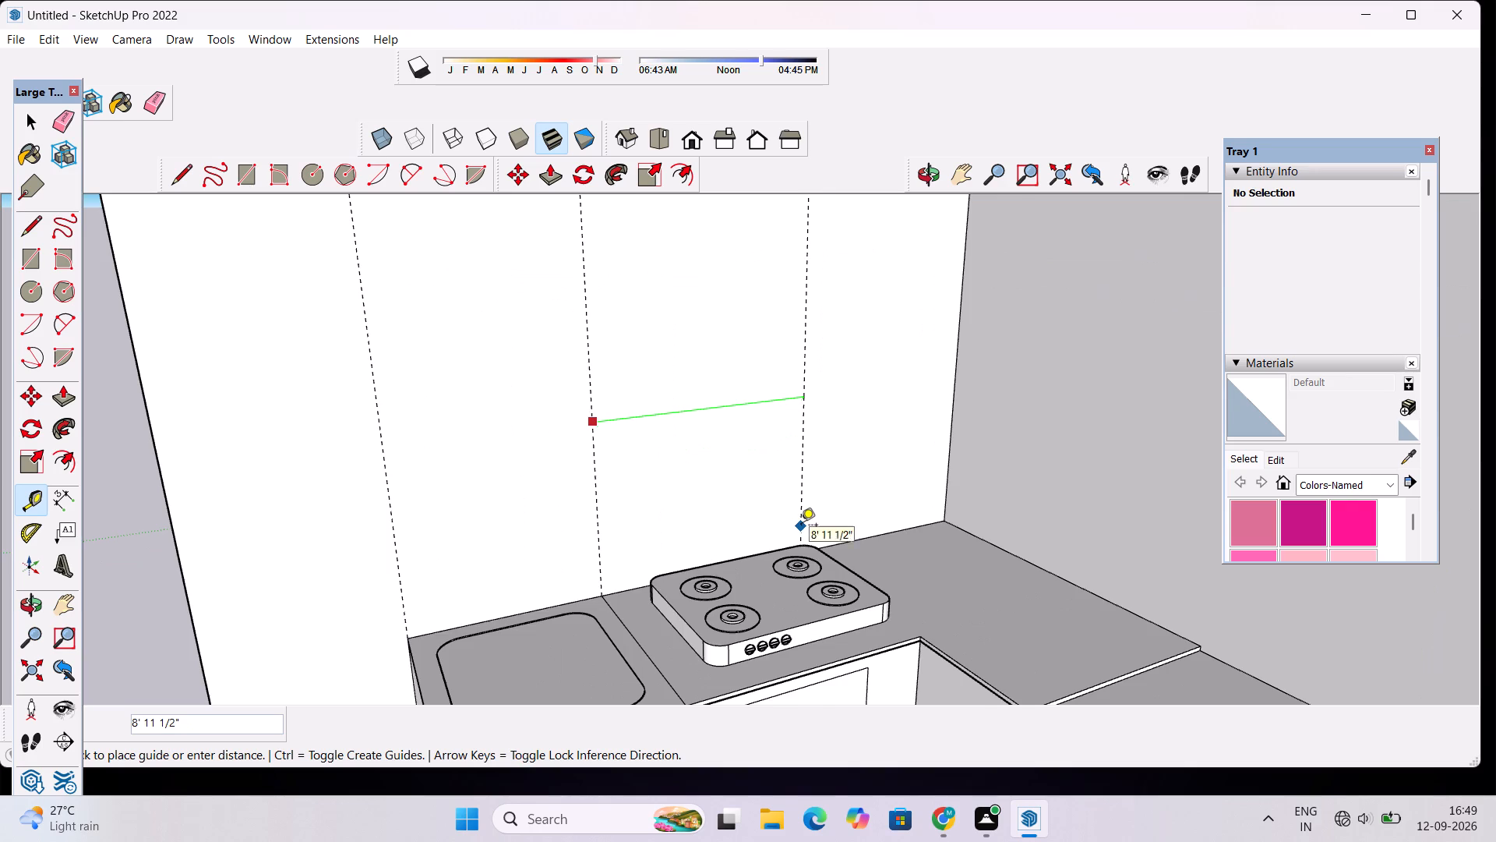
scroll(801, 526, "up", 2)
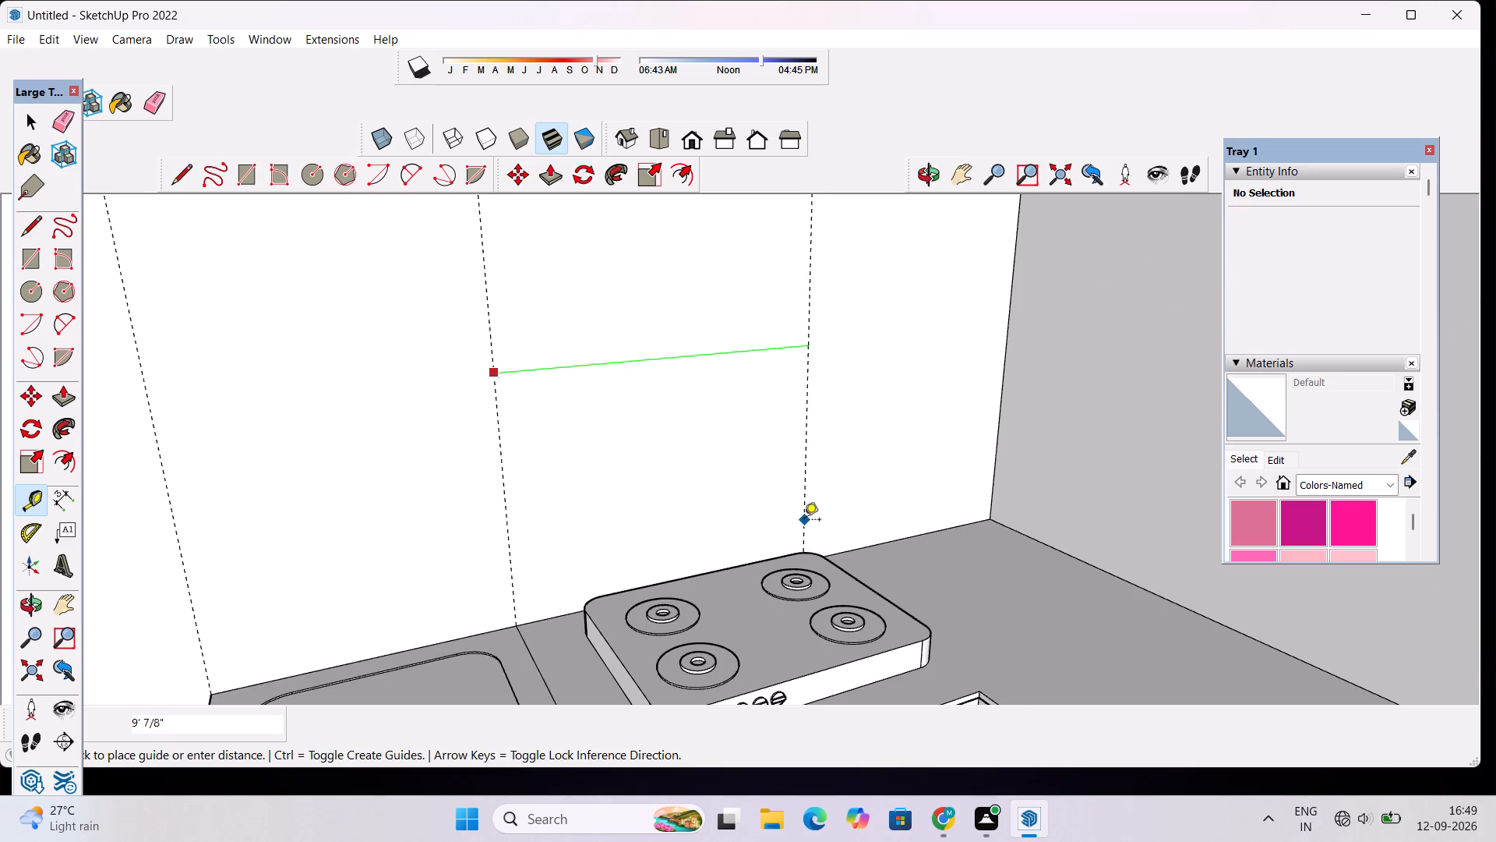
left_click(798, 524)
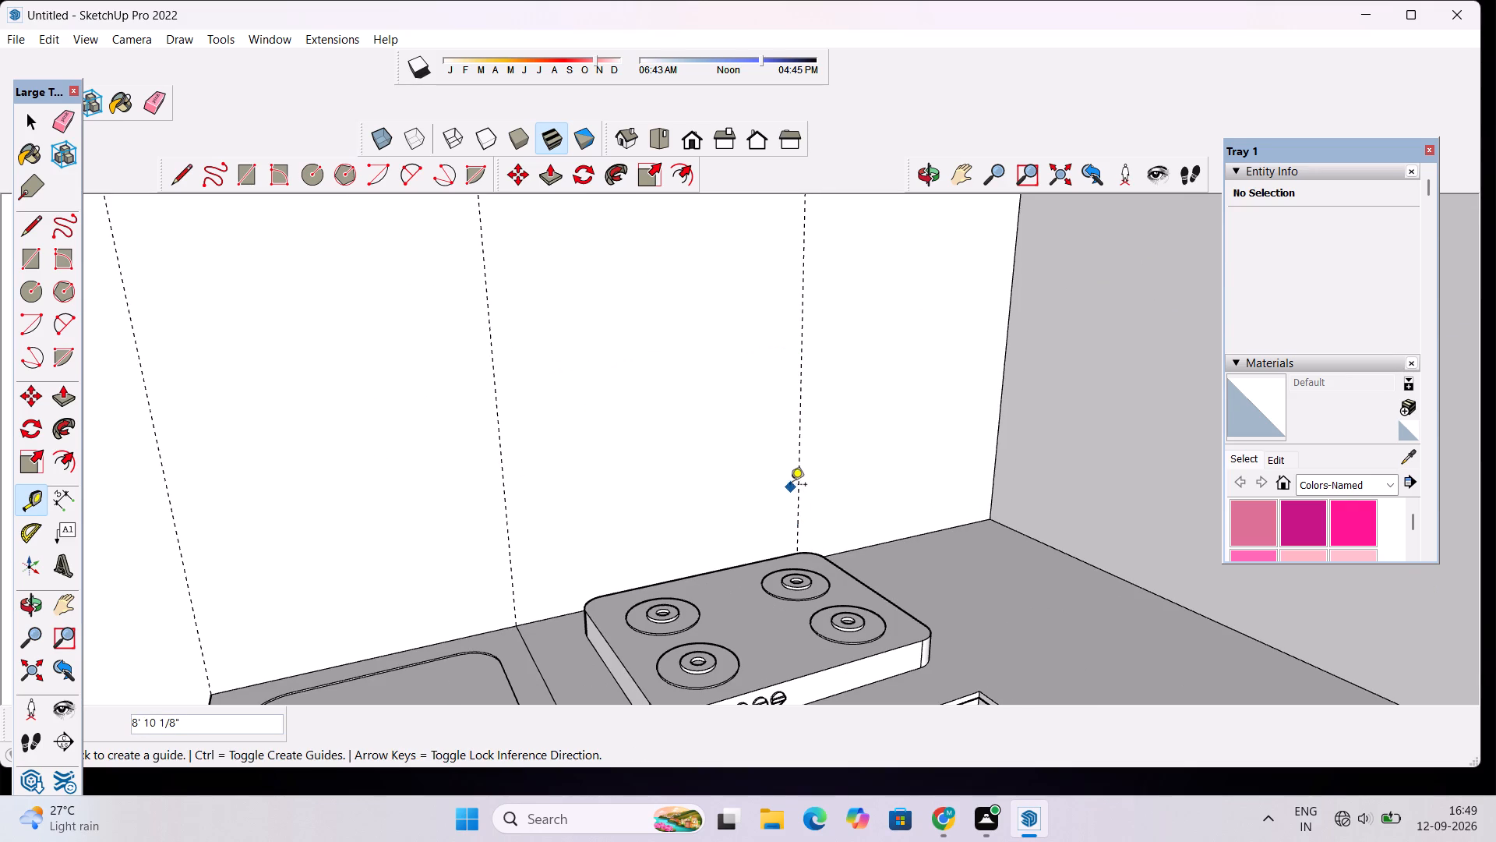
scroll(790, 480, "down", 8)
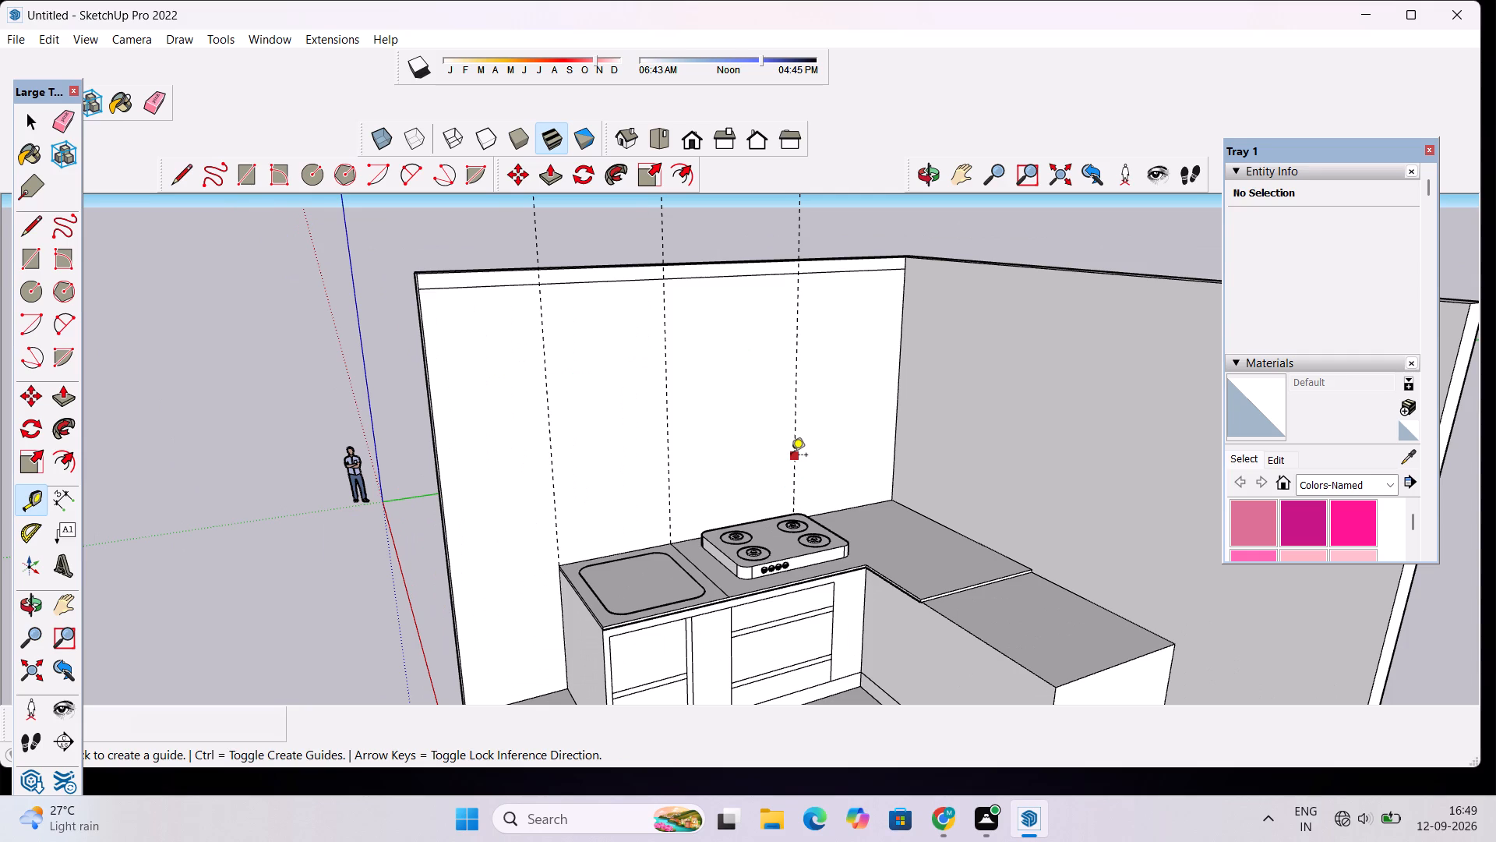
left_click(792, 418)
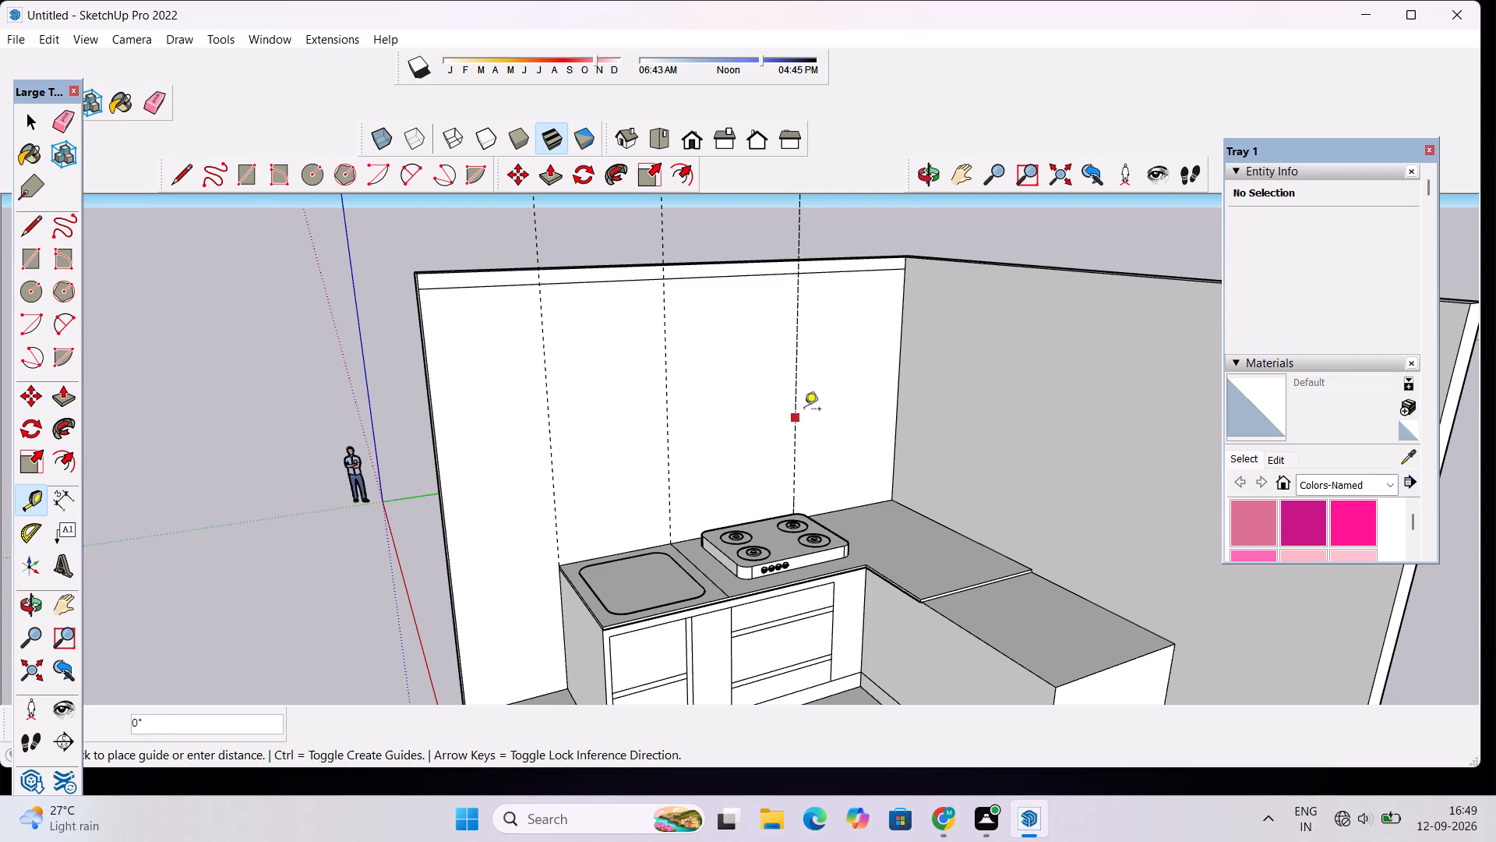
left_click(903, 366)
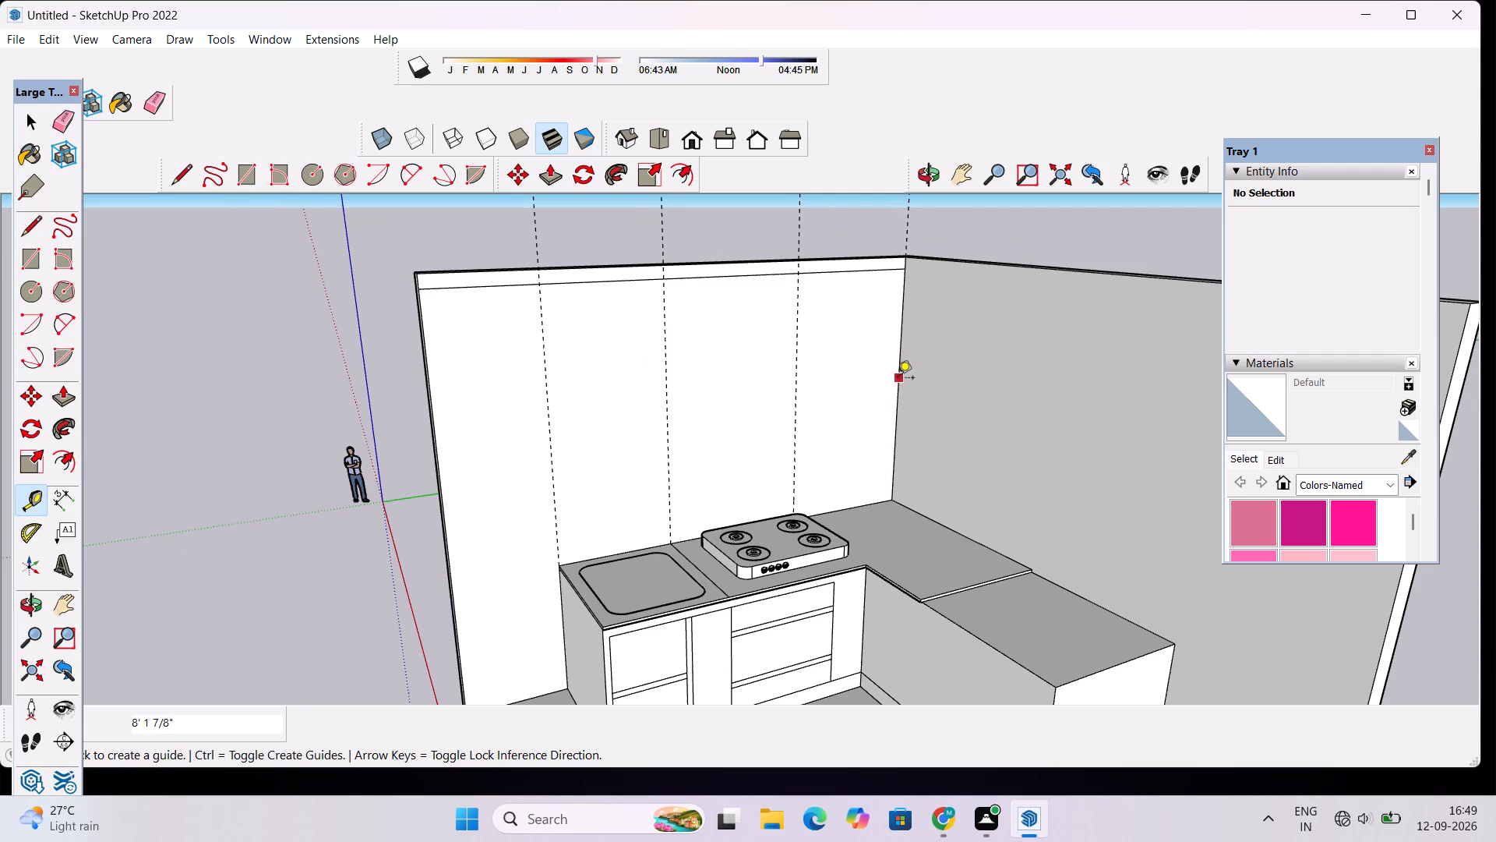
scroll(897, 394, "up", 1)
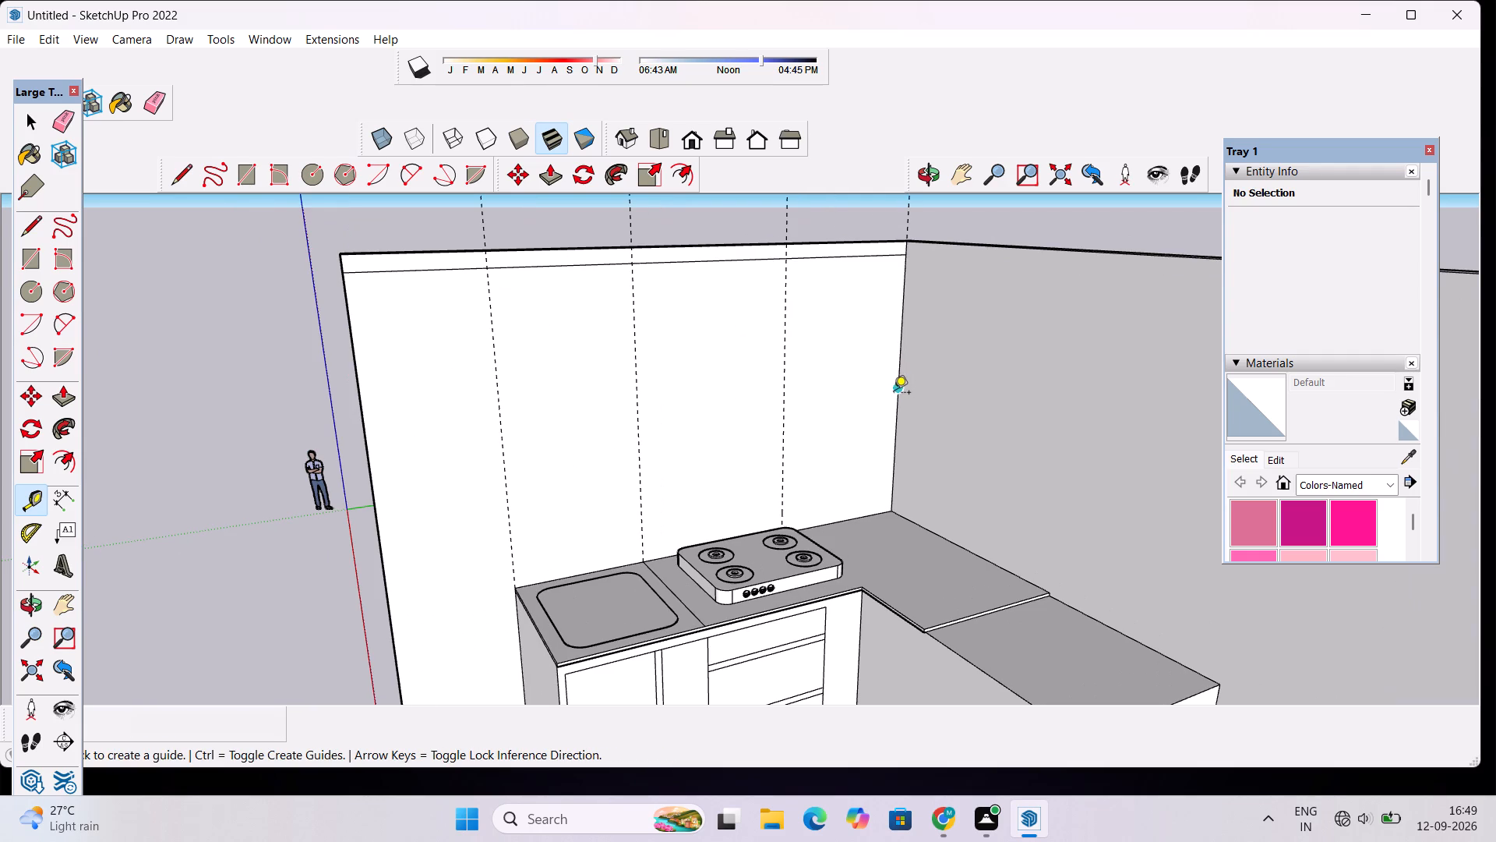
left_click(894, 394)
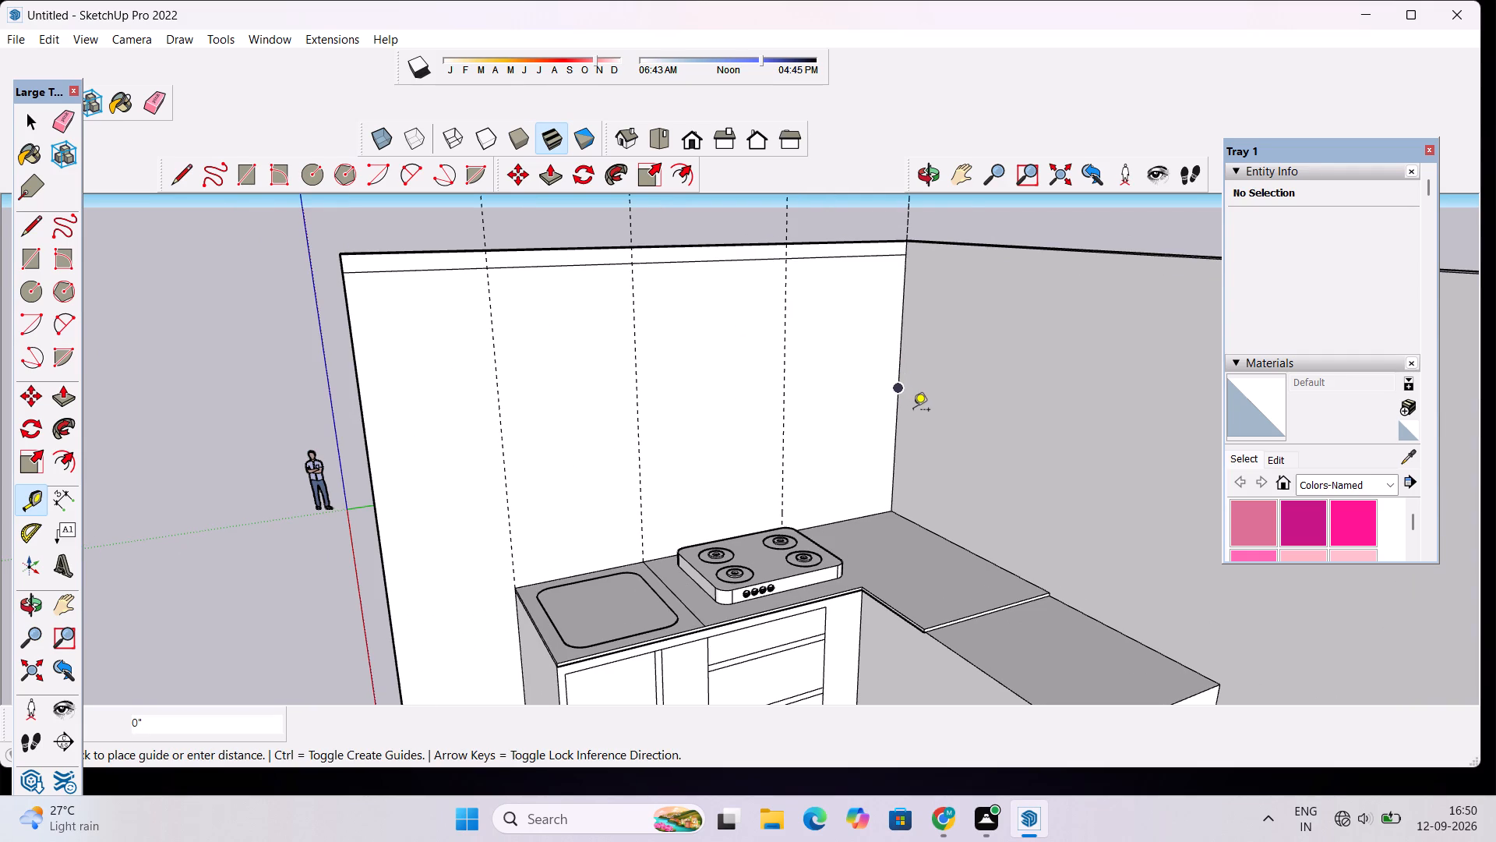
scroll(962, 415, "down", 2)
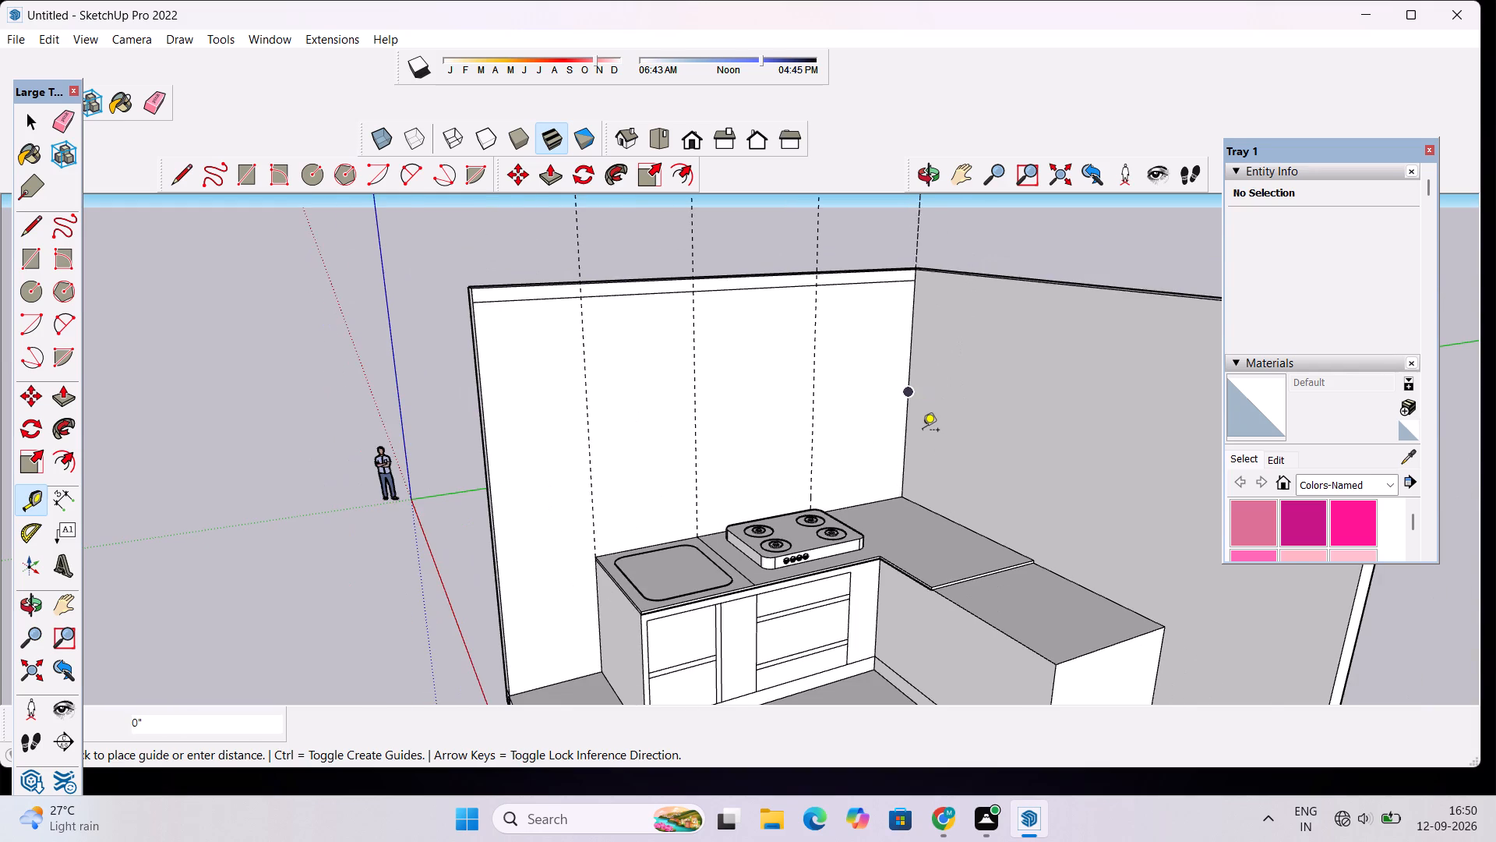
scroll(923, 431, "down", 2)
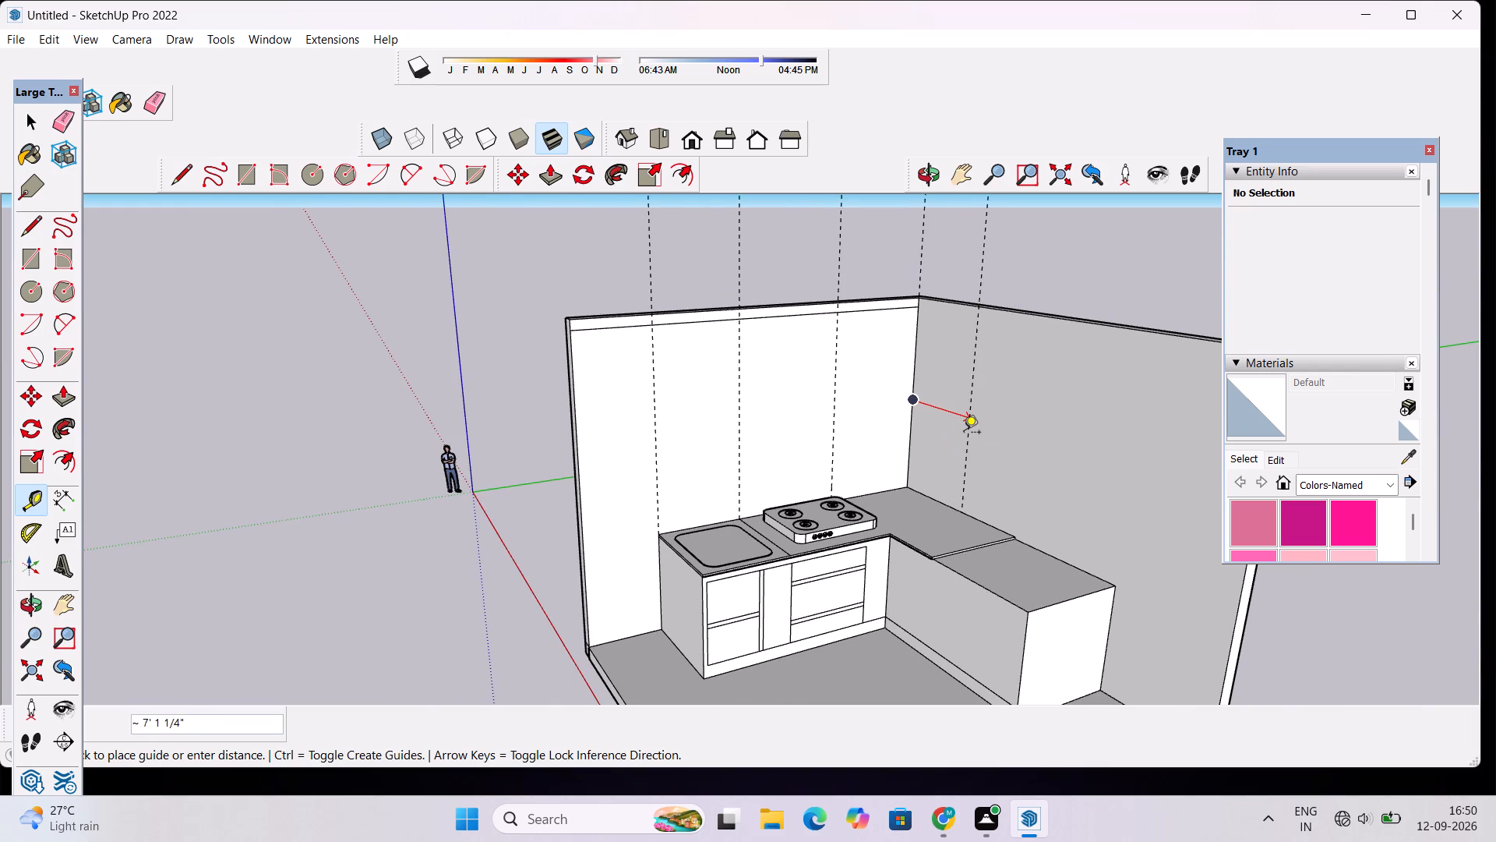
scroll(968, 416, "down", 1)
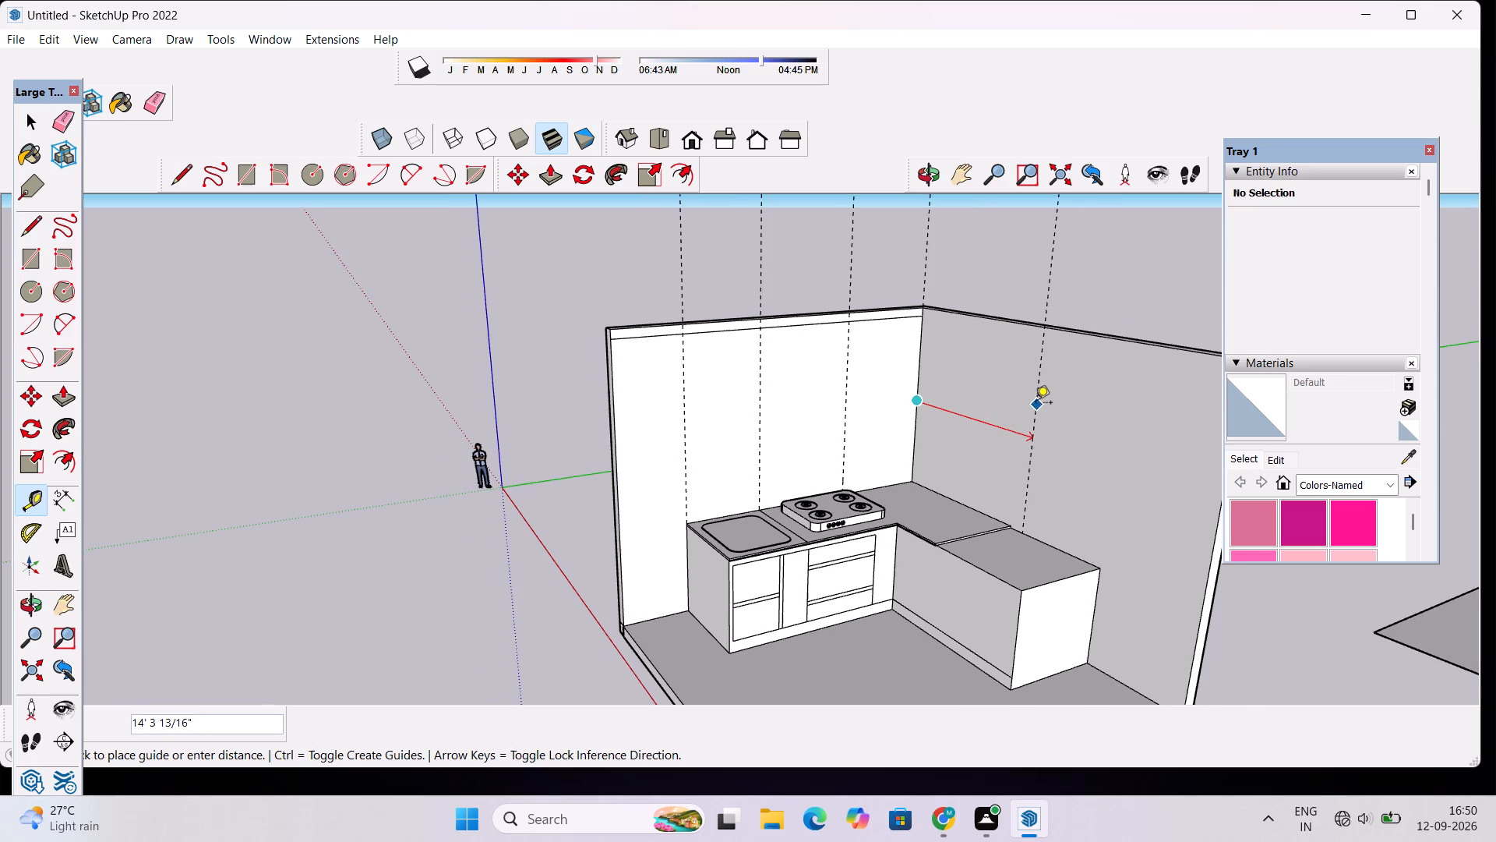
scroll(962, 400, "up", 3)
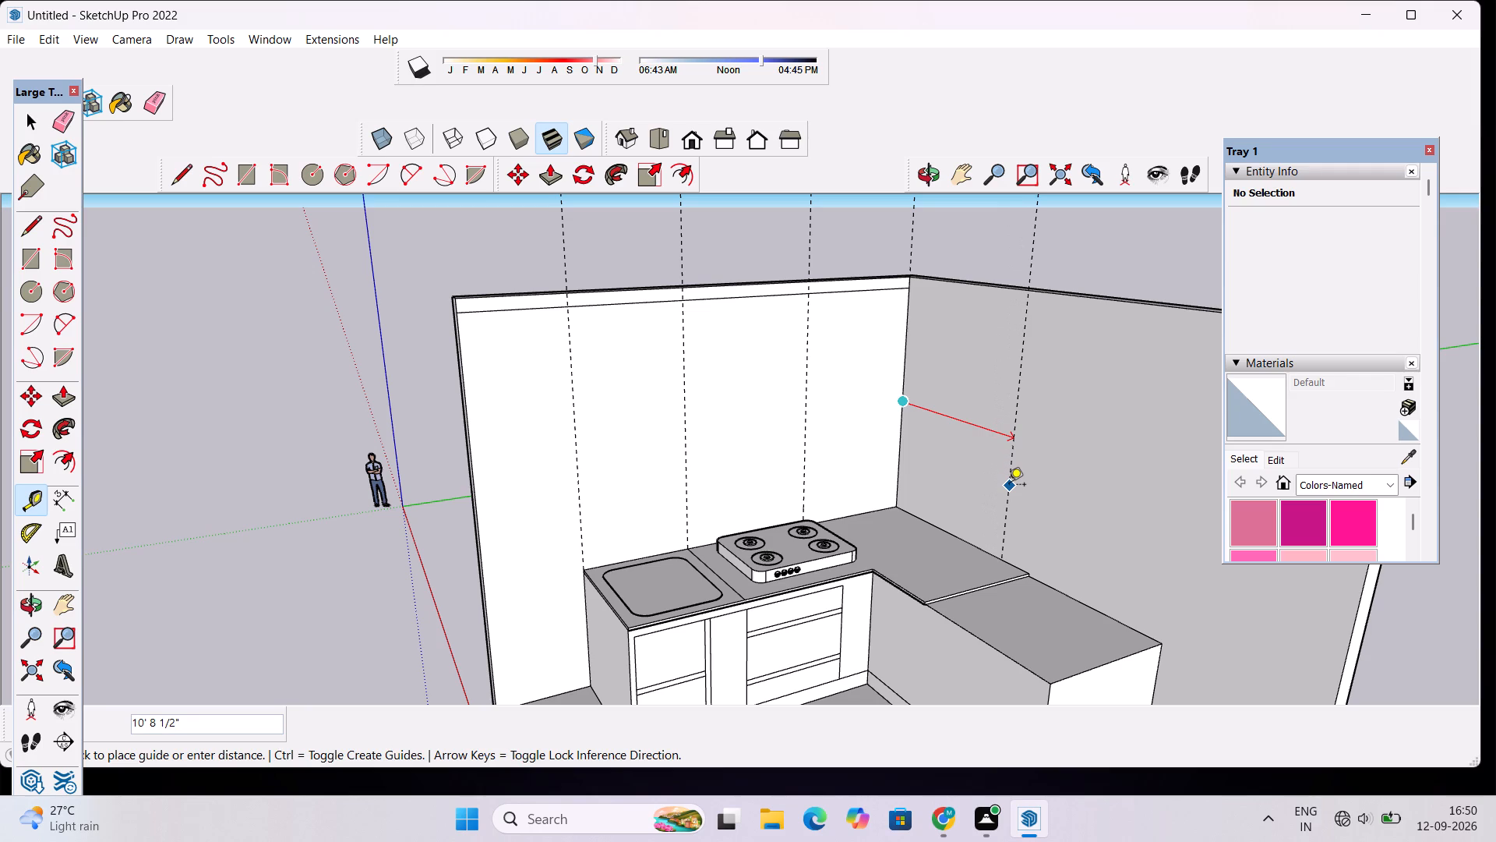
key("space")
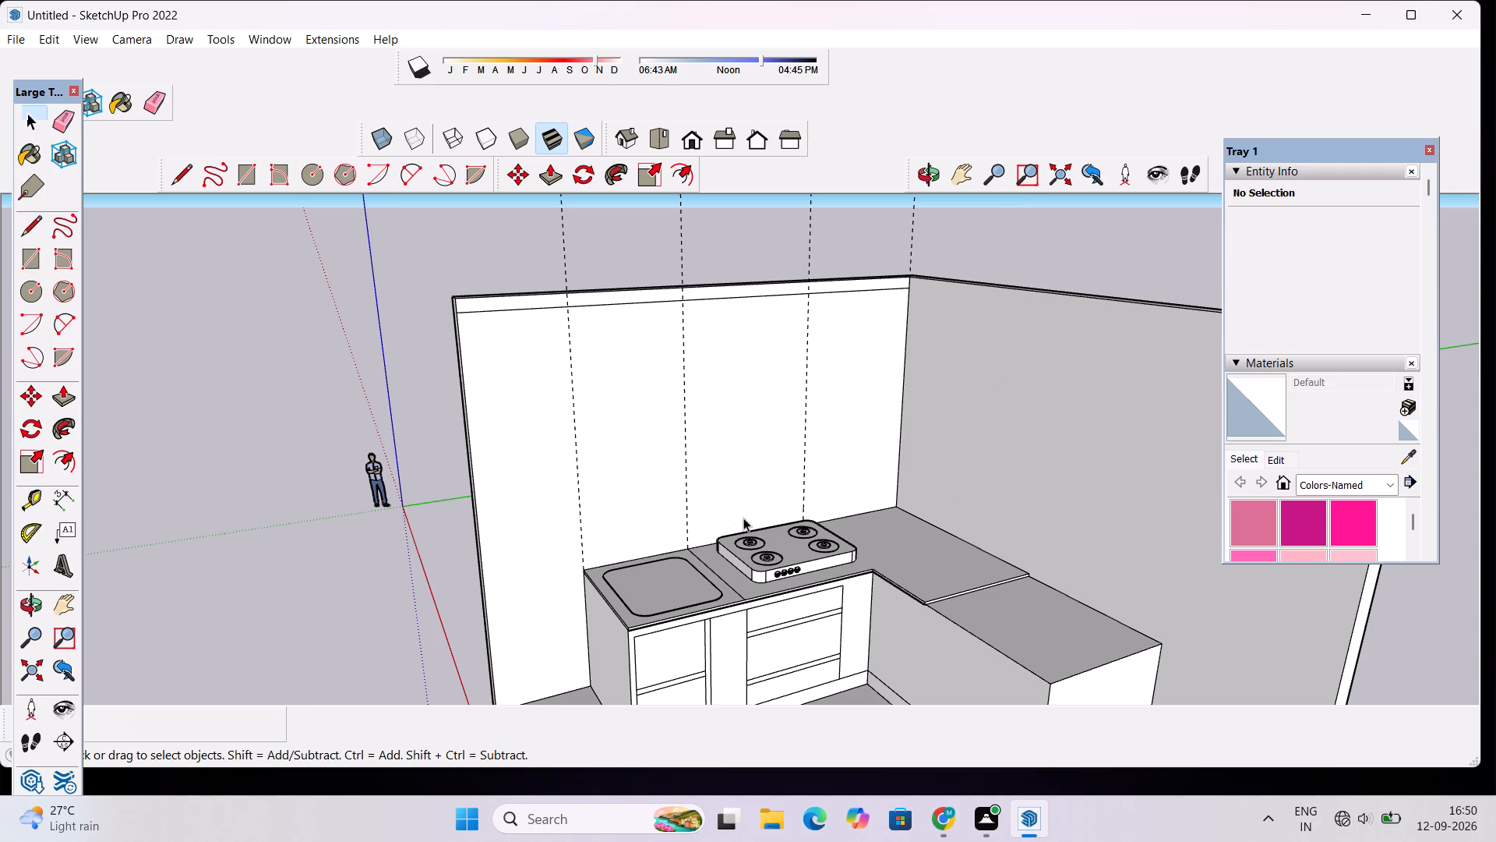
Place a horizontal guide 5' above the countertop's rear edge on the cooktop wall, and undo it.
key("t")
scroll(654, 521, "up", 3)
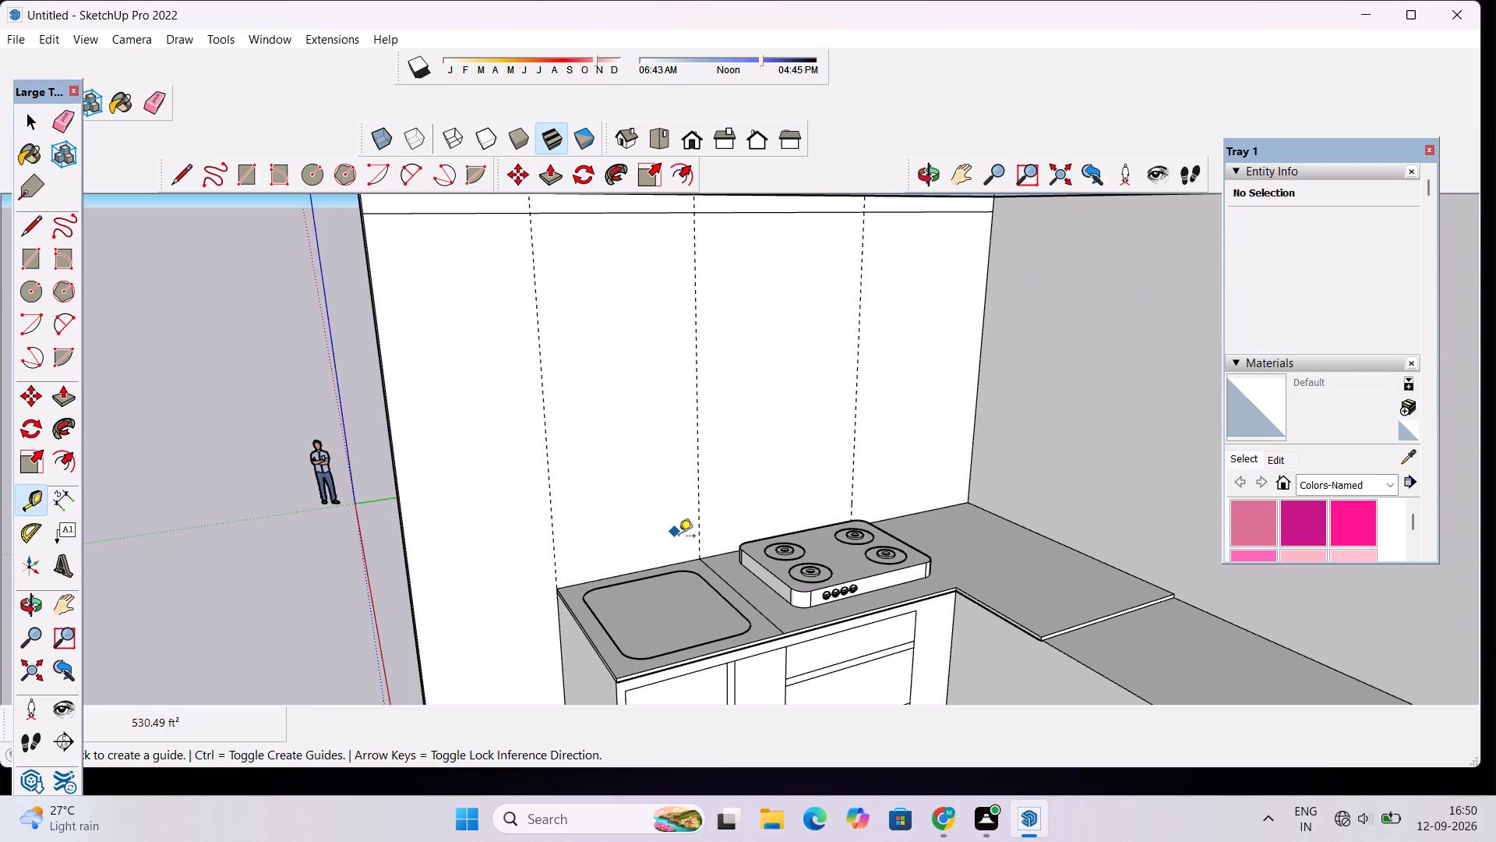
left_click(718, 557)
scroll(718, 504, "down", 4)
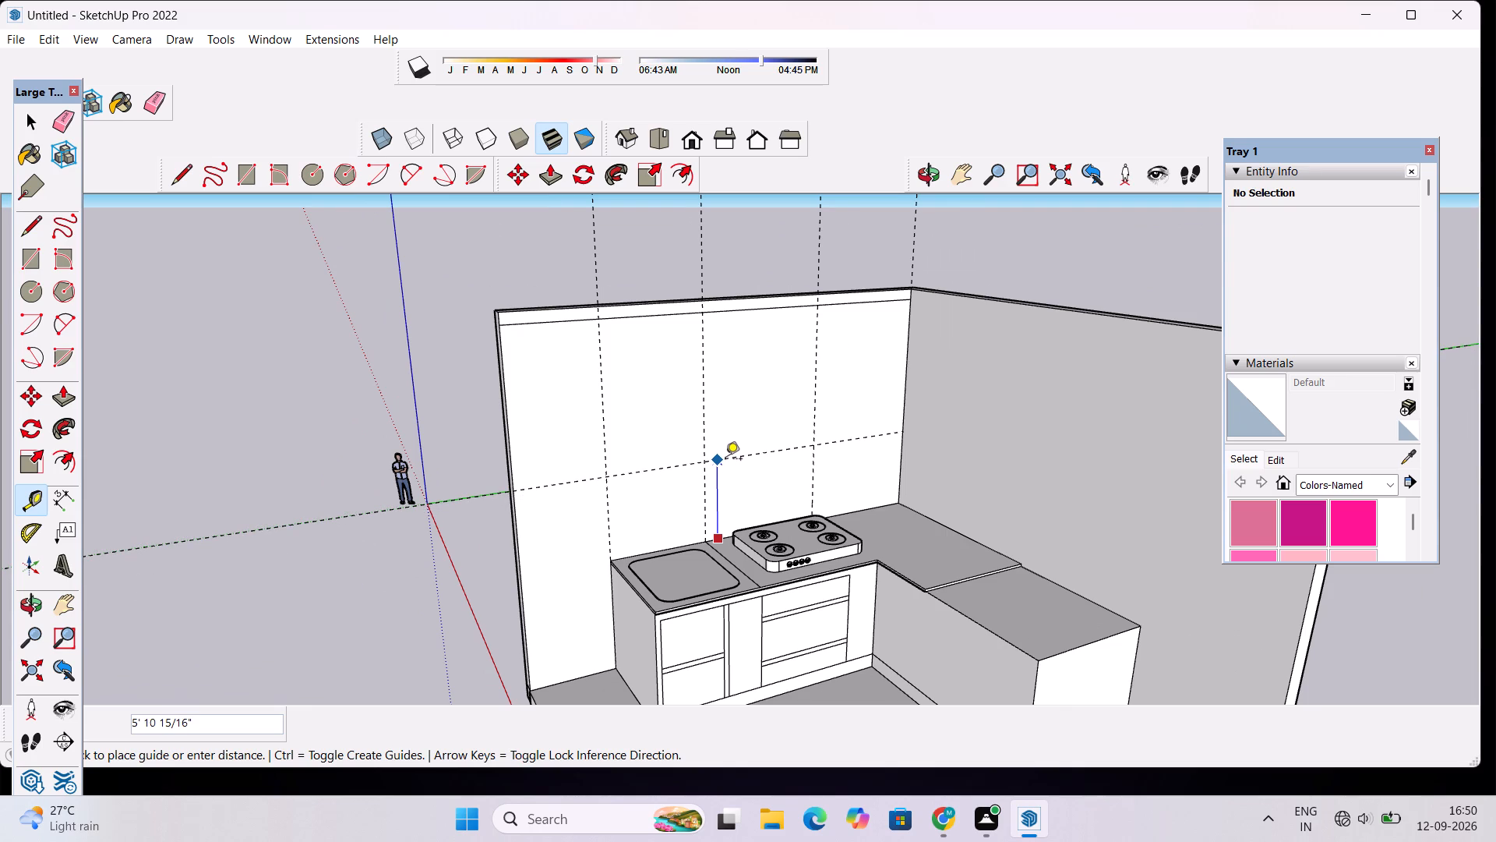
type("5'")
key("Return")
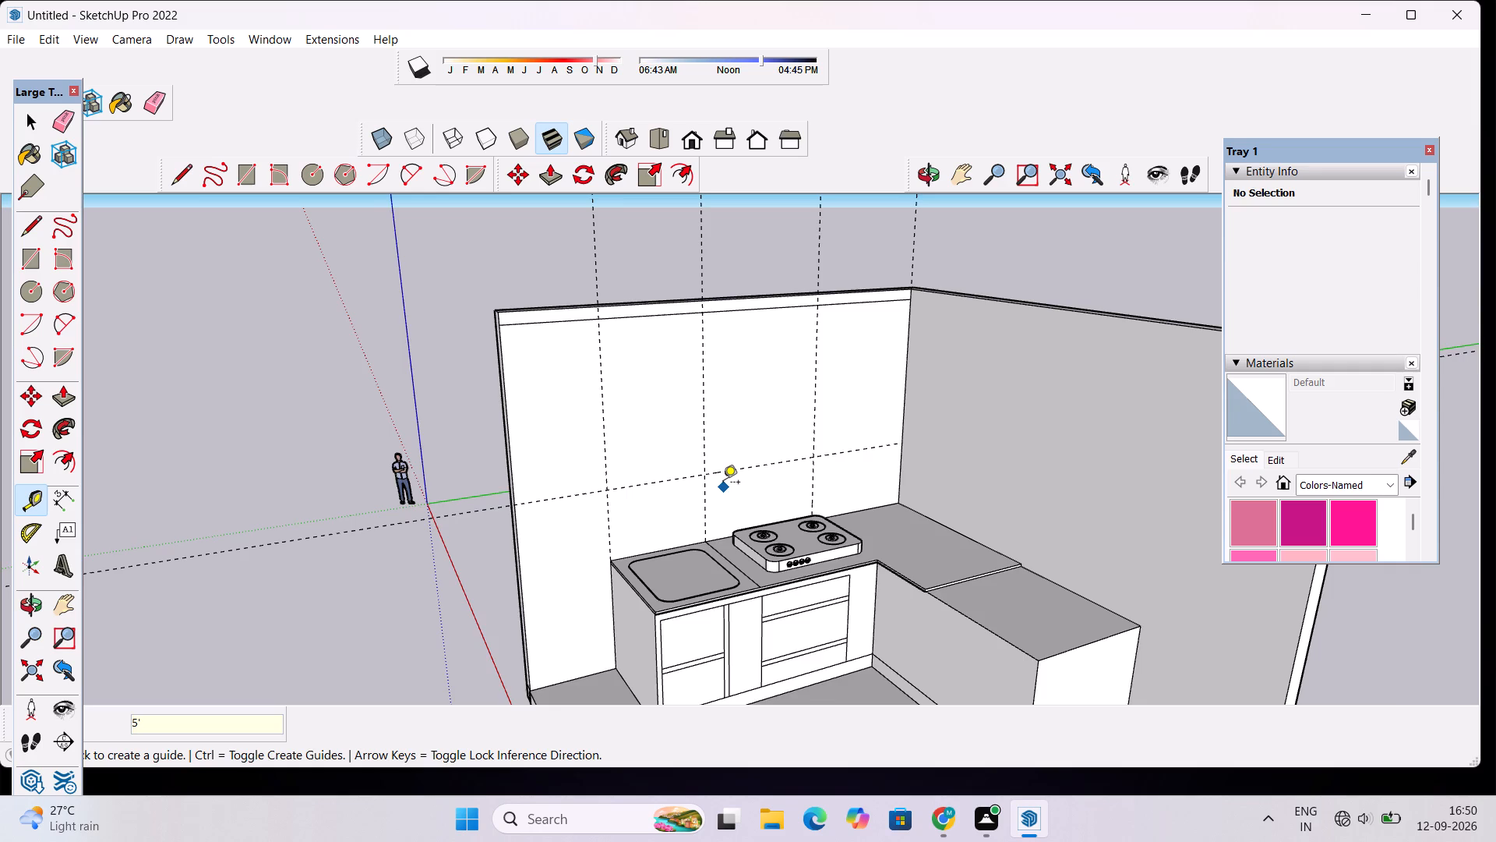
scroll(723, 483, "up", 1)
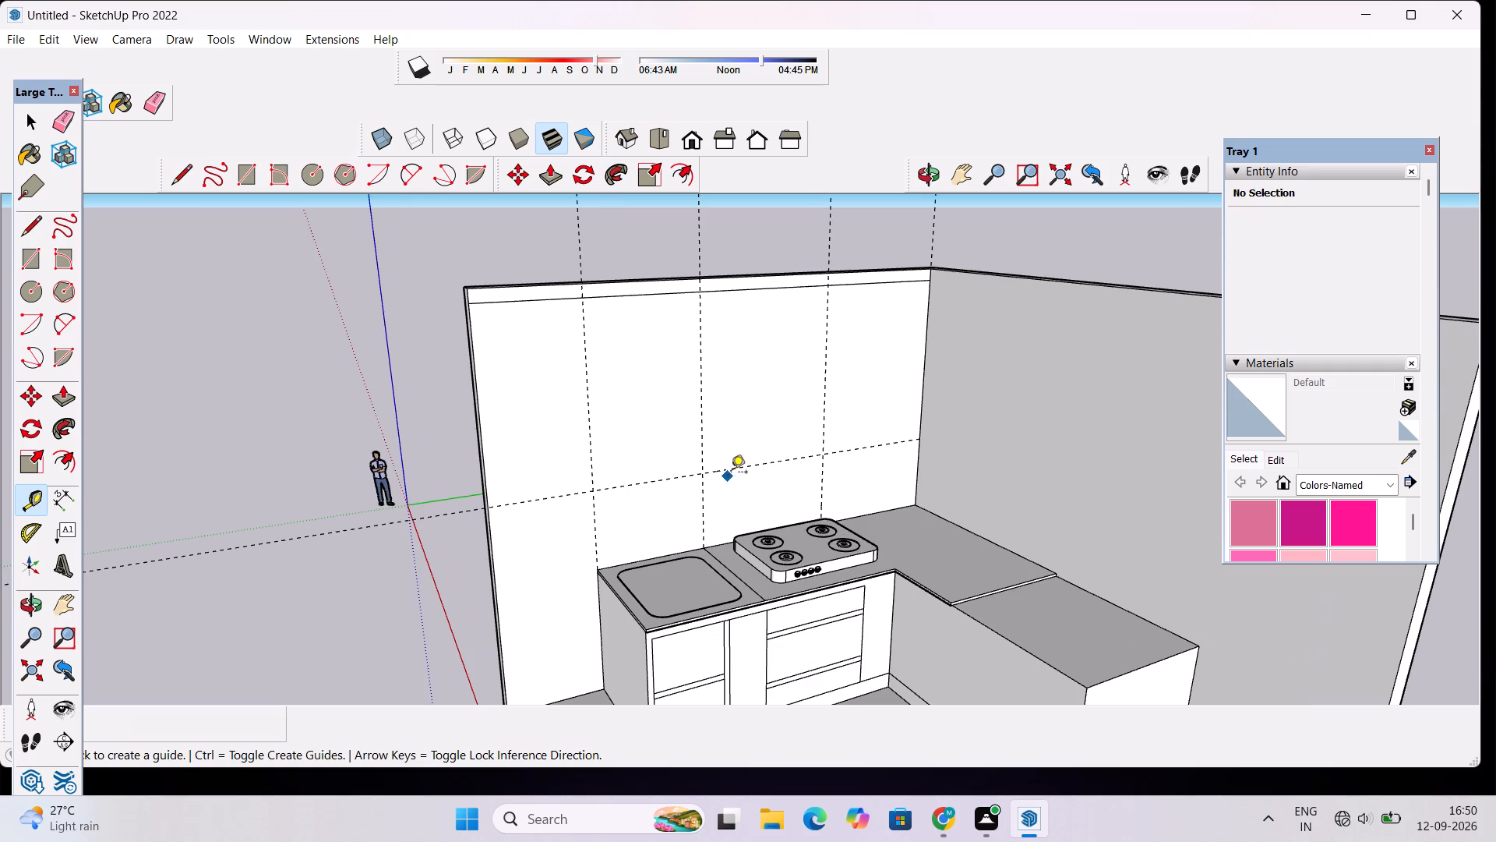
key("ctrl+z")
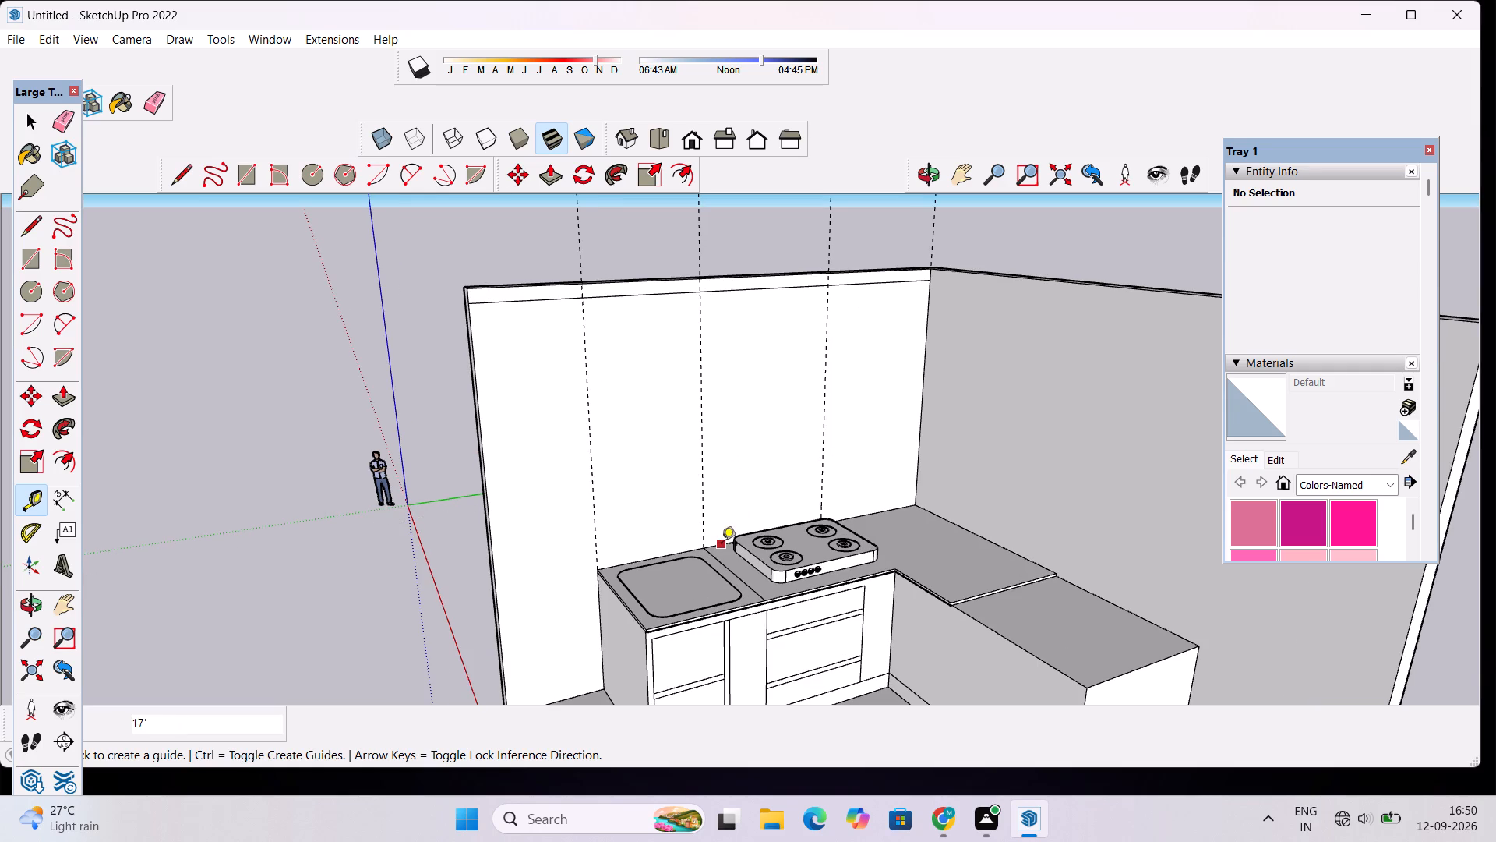
Place horizontal guides on the cooktop wall 6' above the countertop's rear edge and about 6' above that guide.
left_click(722, 545)
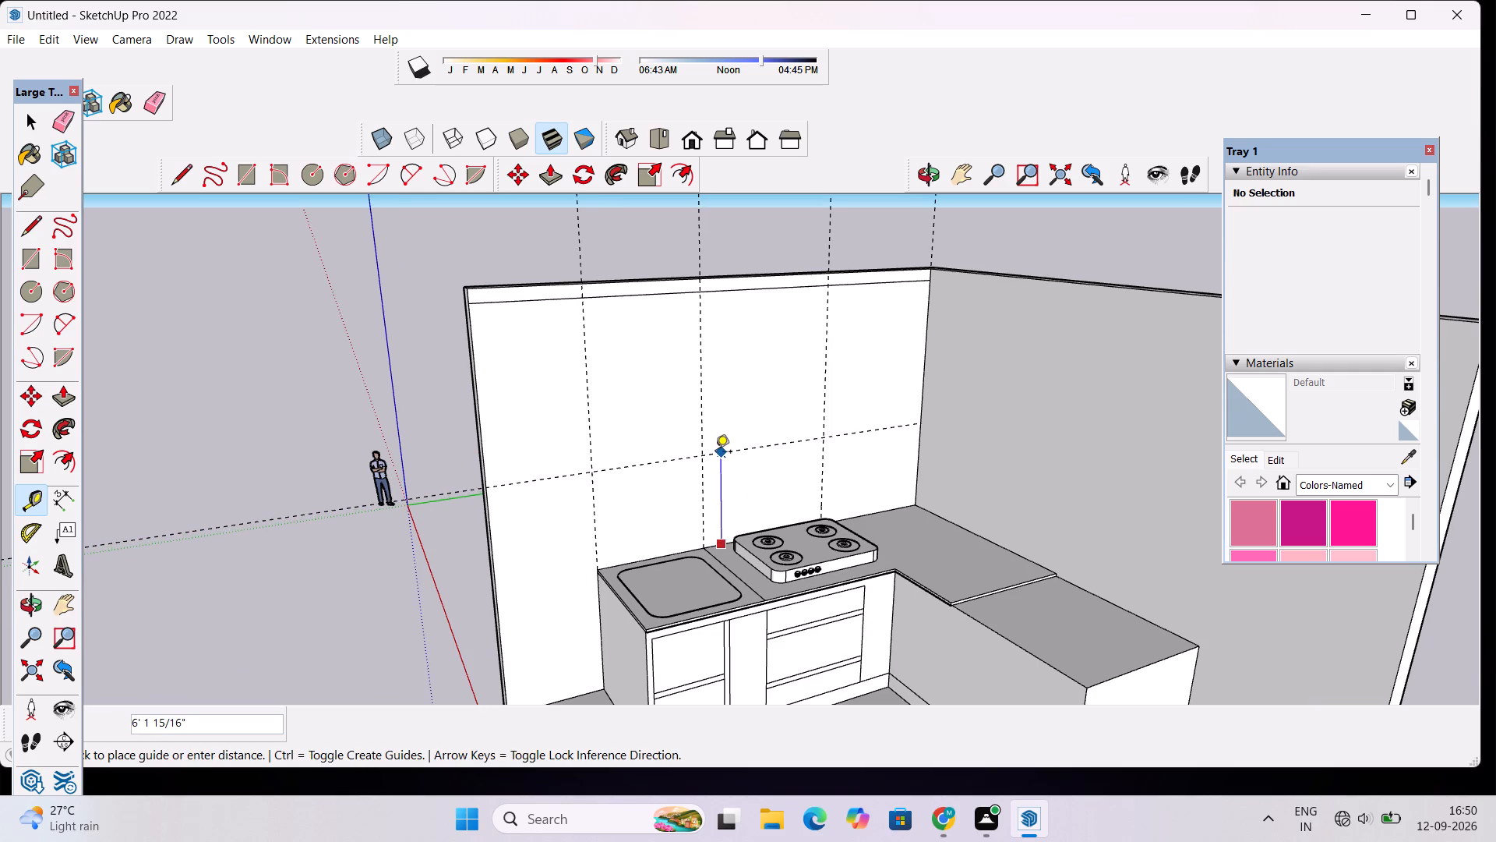
type("6'")
key("Return")
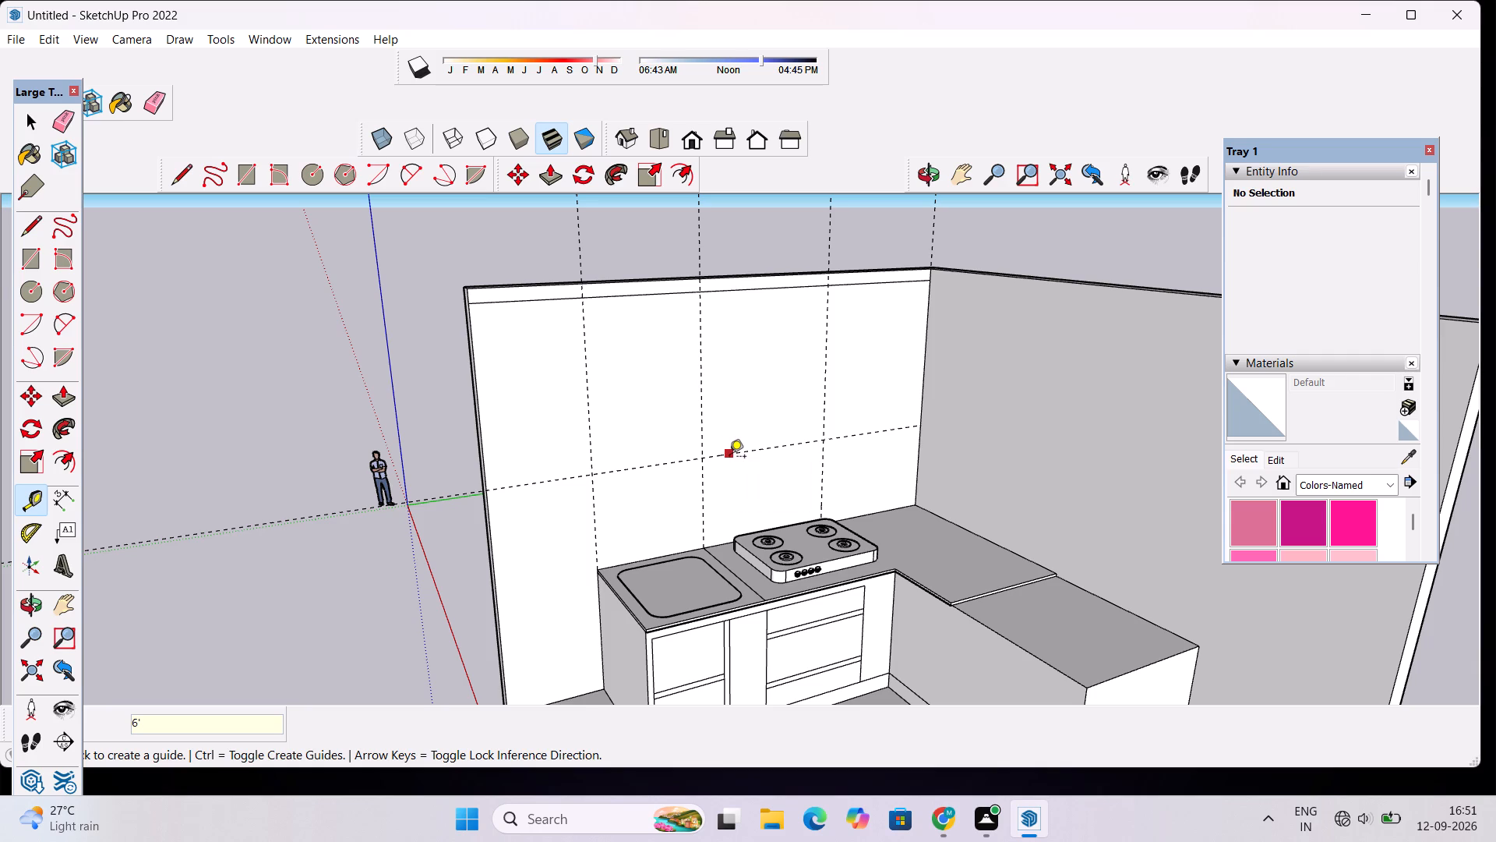
scroll(729, 458, "down", 2)
left_click(729, 458)
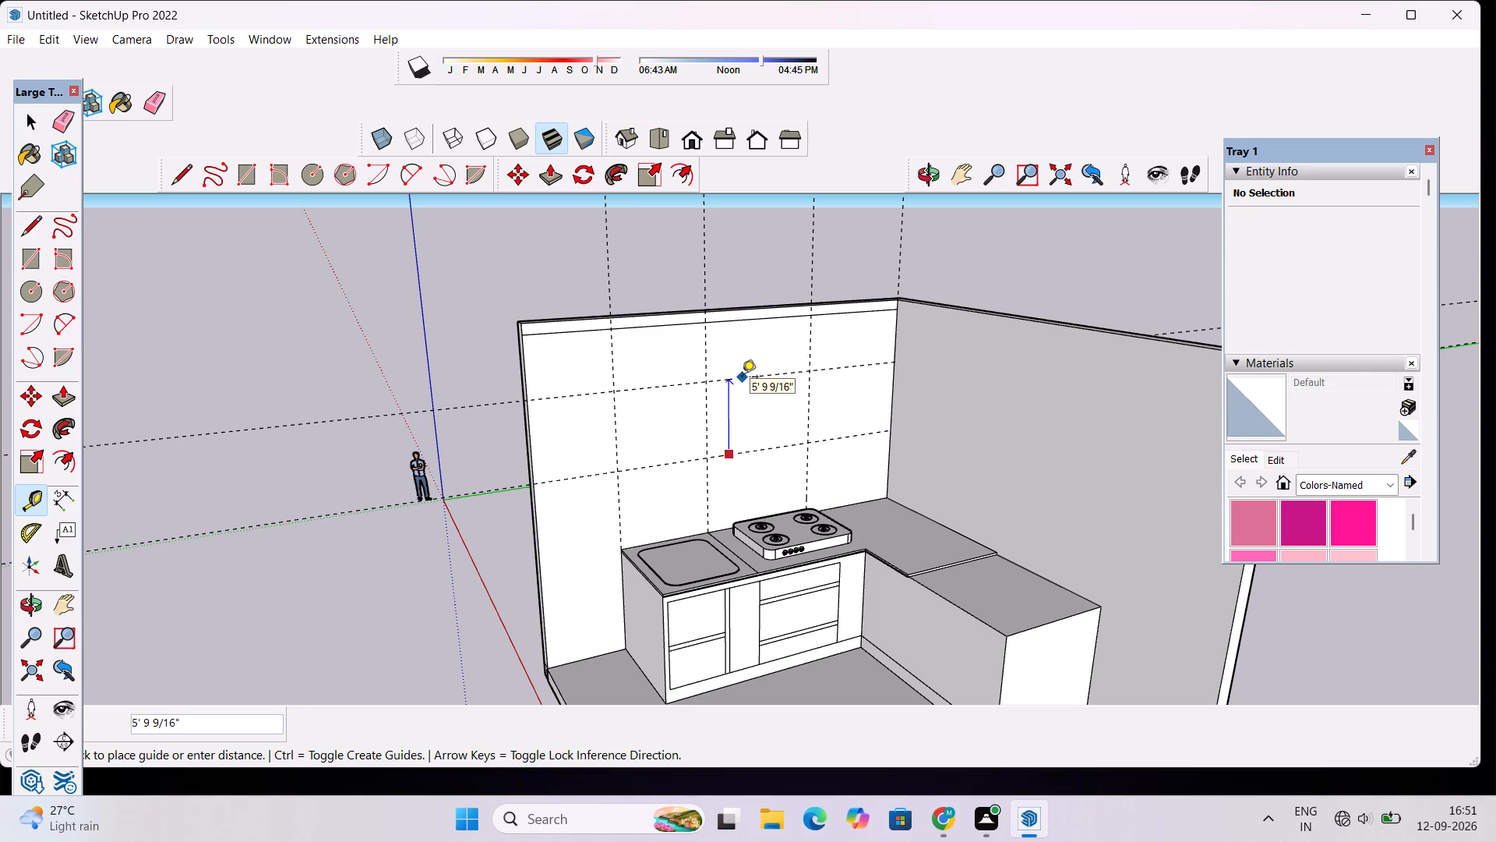
left_click(702, 379)
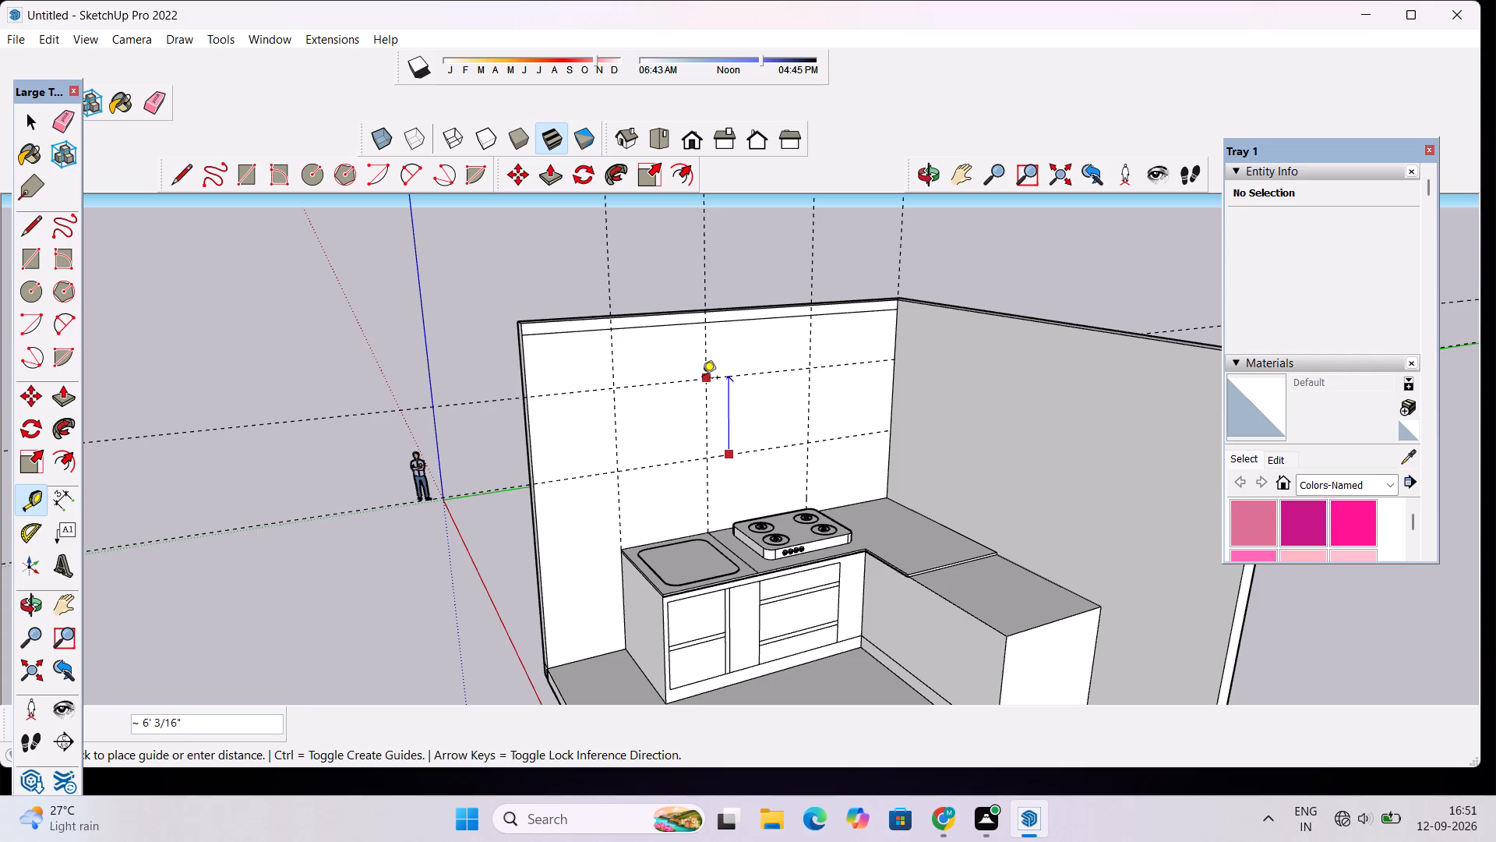
key("space")
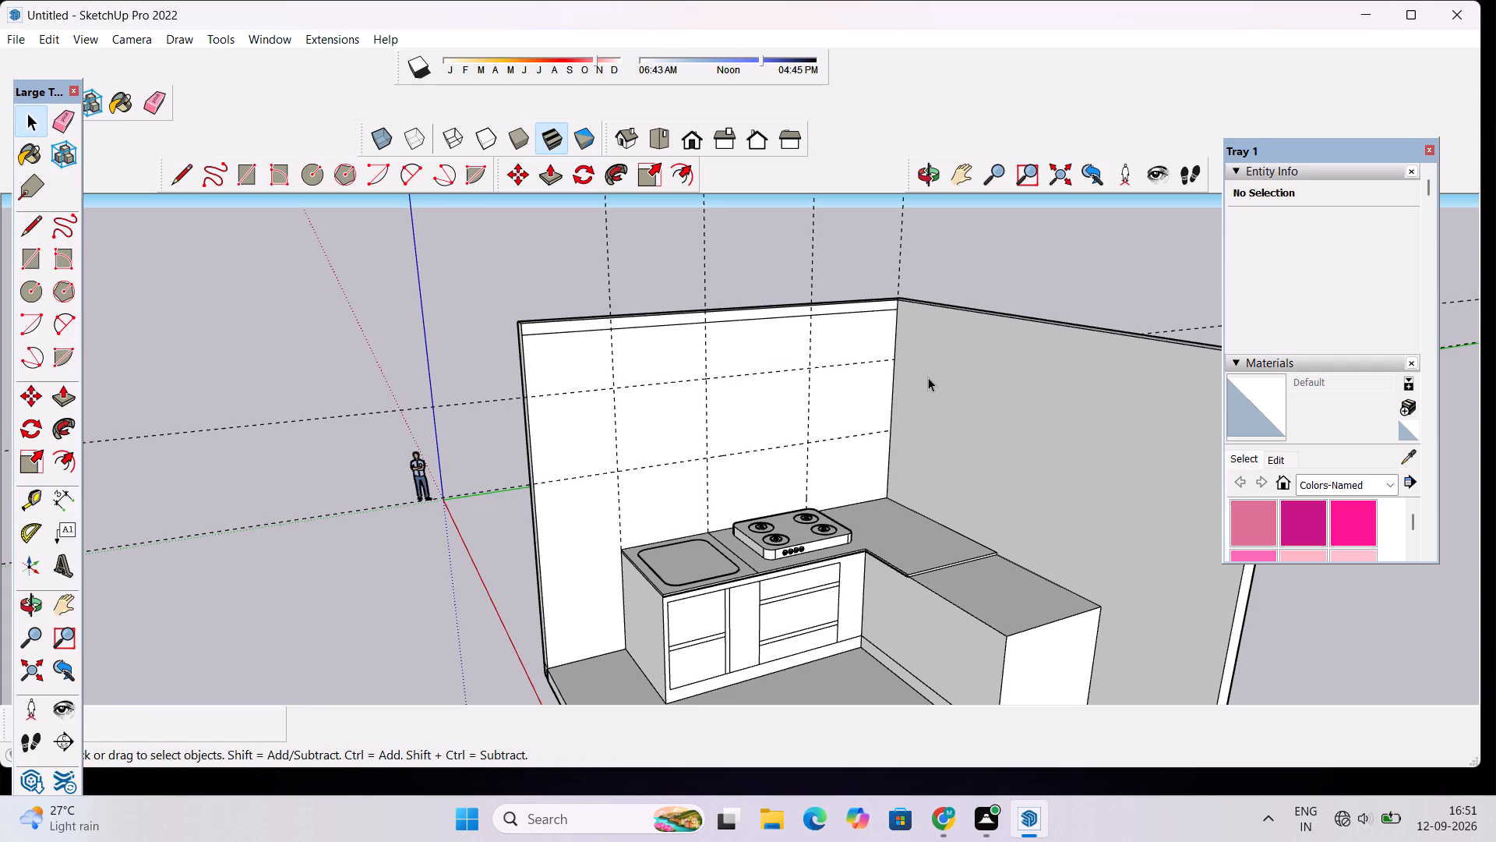
Draw a 24' by 10' 1" rectangle on the cooktop wall, from the first sink guide at the upper wall line to the corner at the lower guide.
scroll(780, 264, "down", 2)
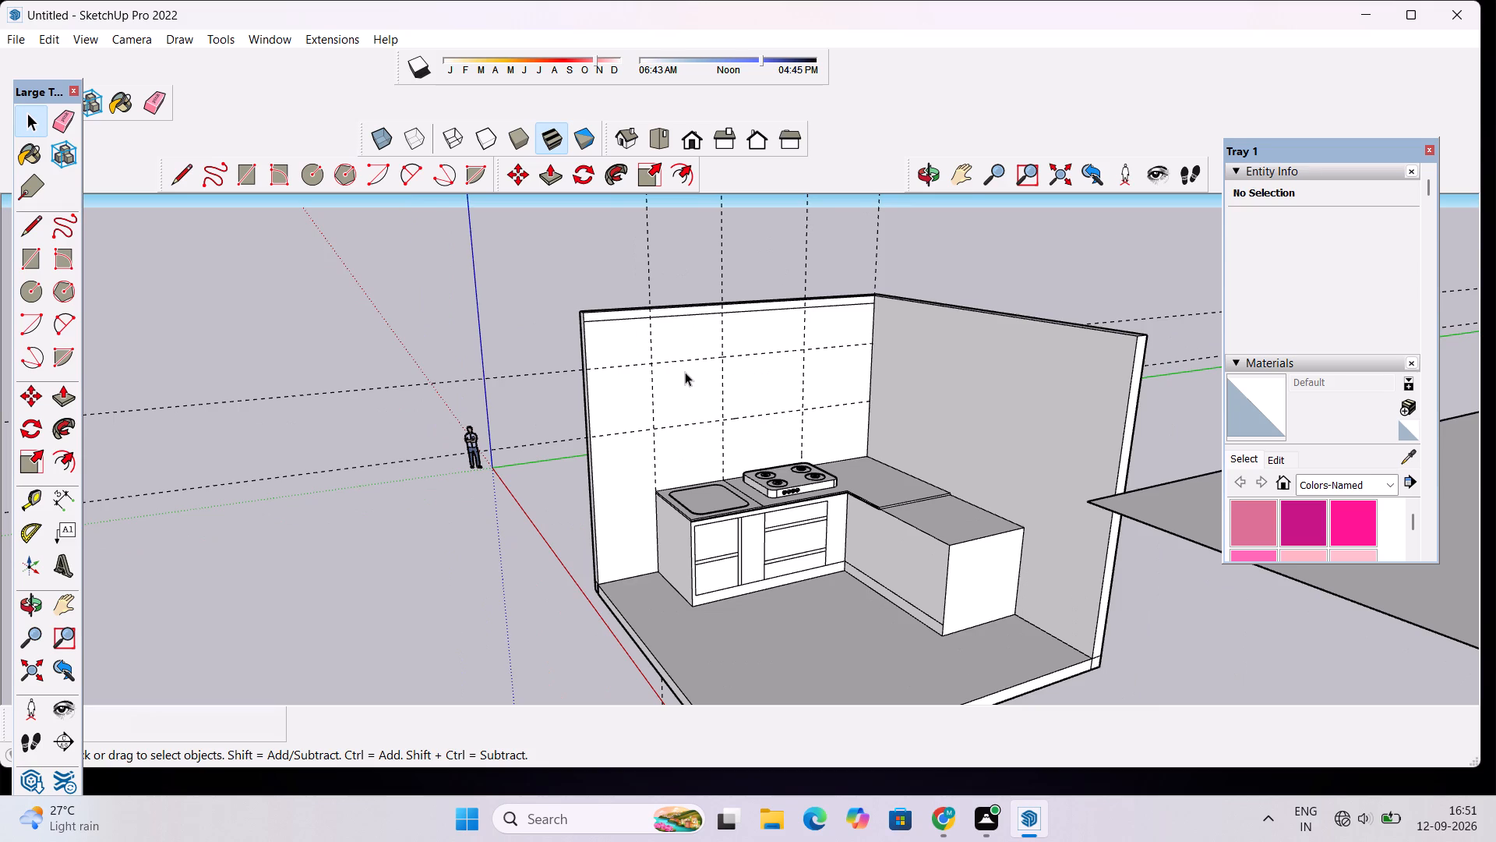
scroll(685, 372, "up", 2)
key("r")
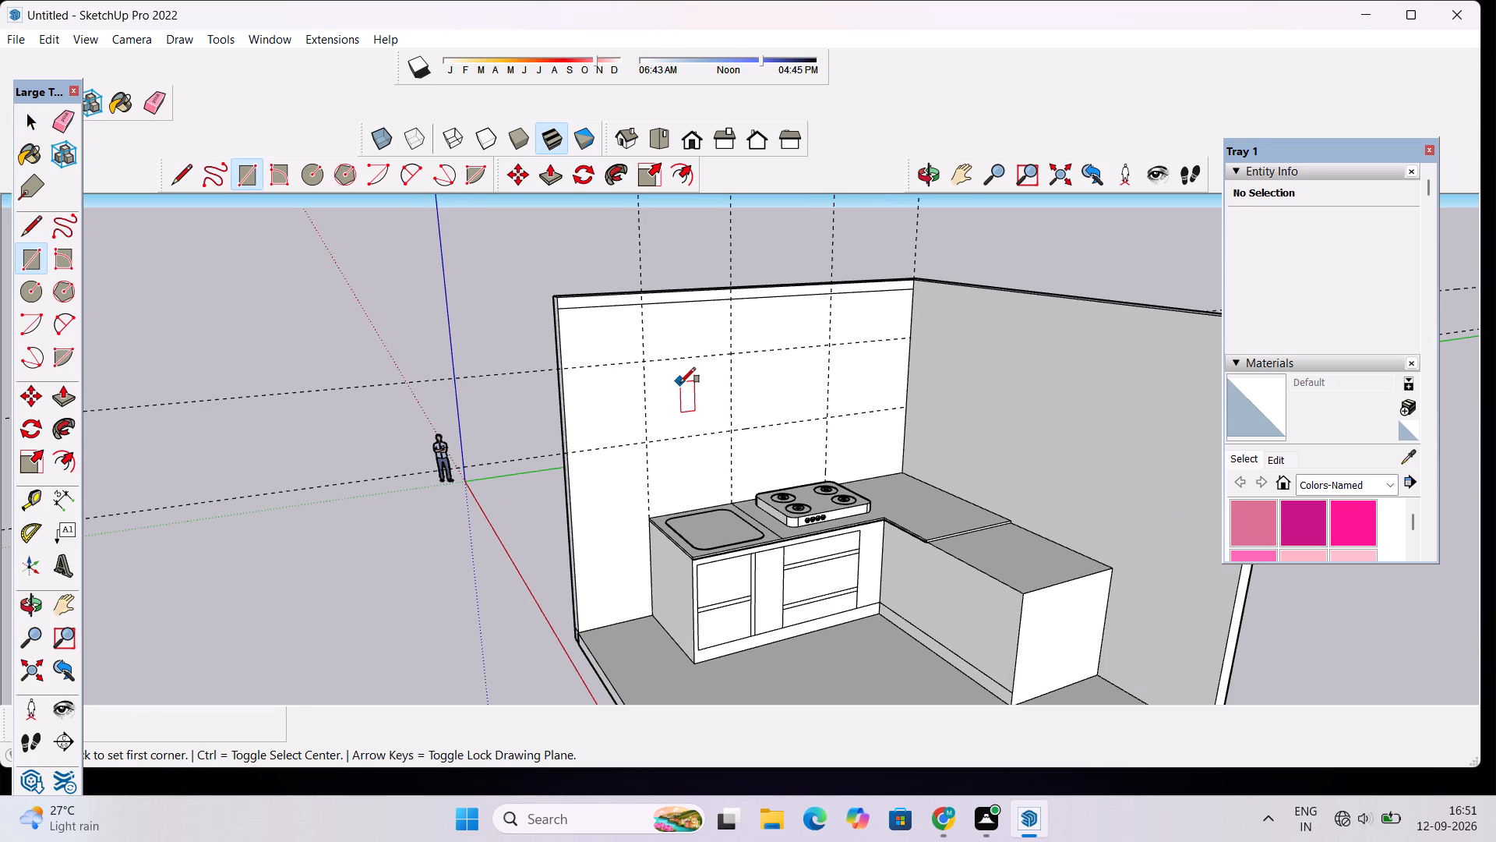
left_click(644, 306)
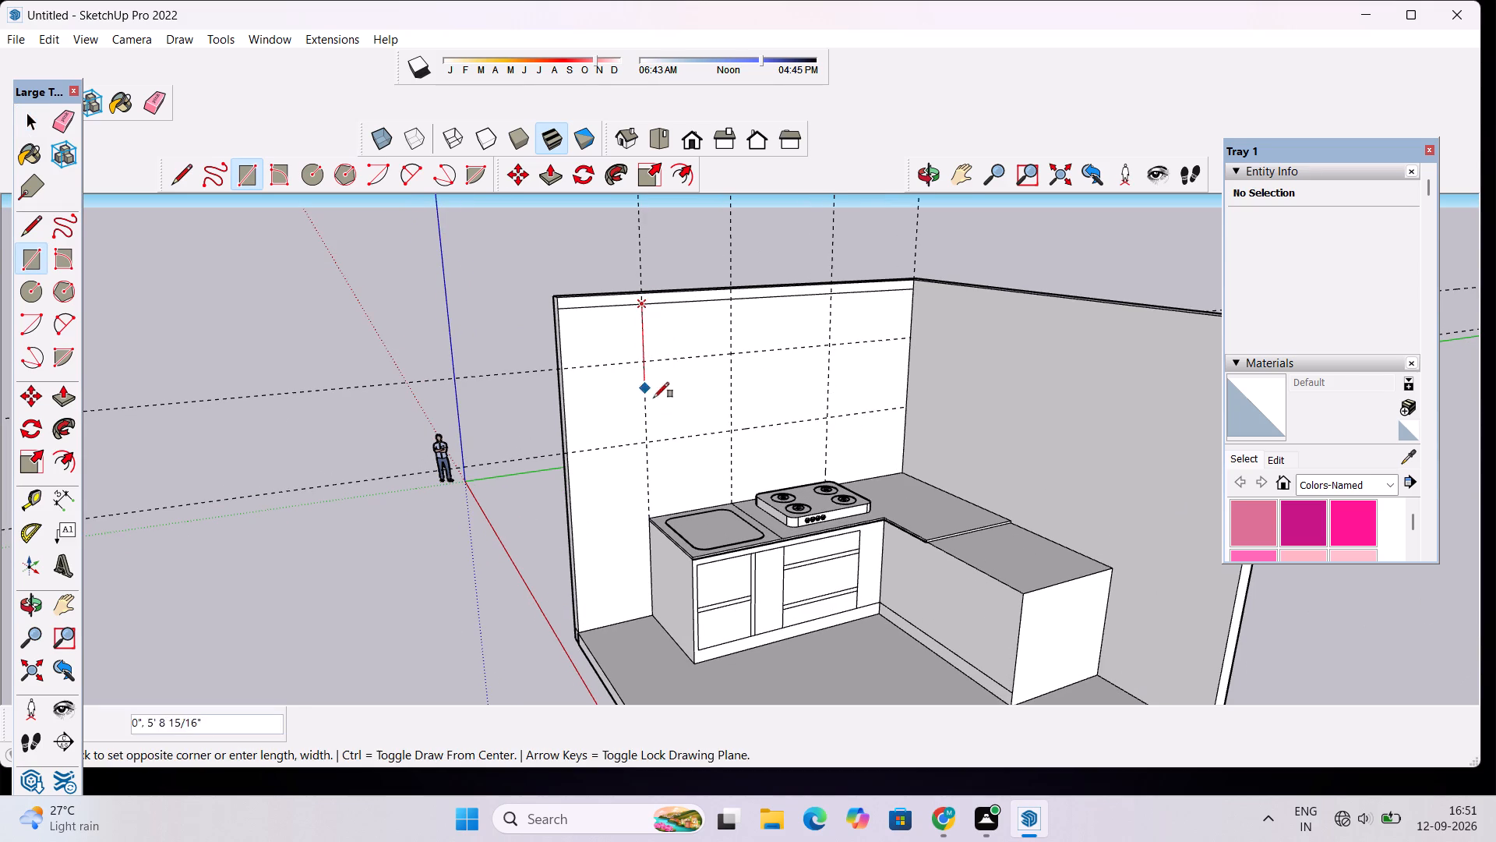
left_click(906, 407)
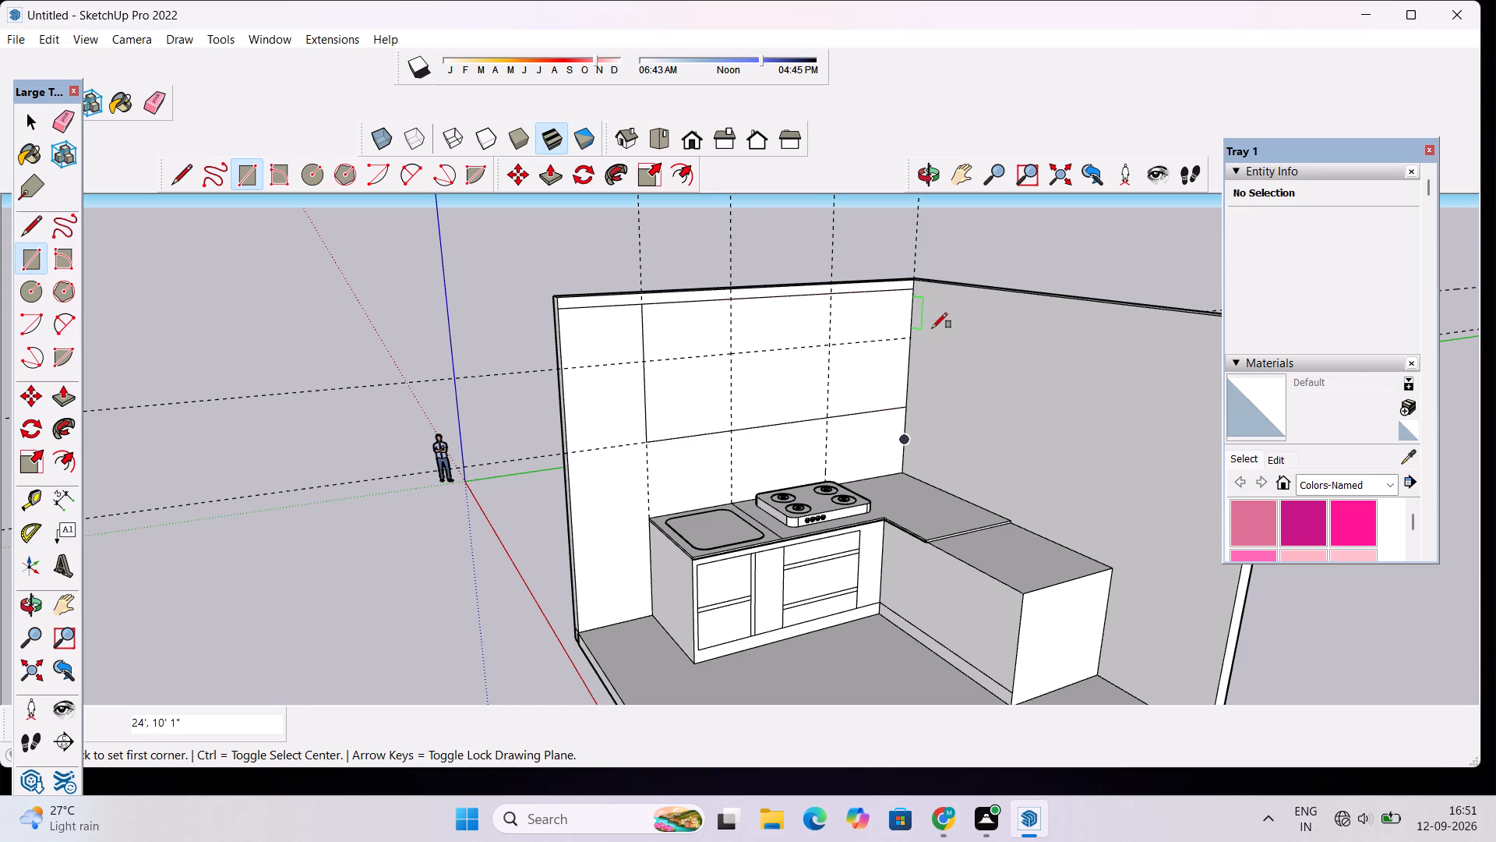
Draw a 24' horizontal line along the upper horizontal guide, from the rectangle's free side to the room corner.
scroll(684, 380, "up", 2)
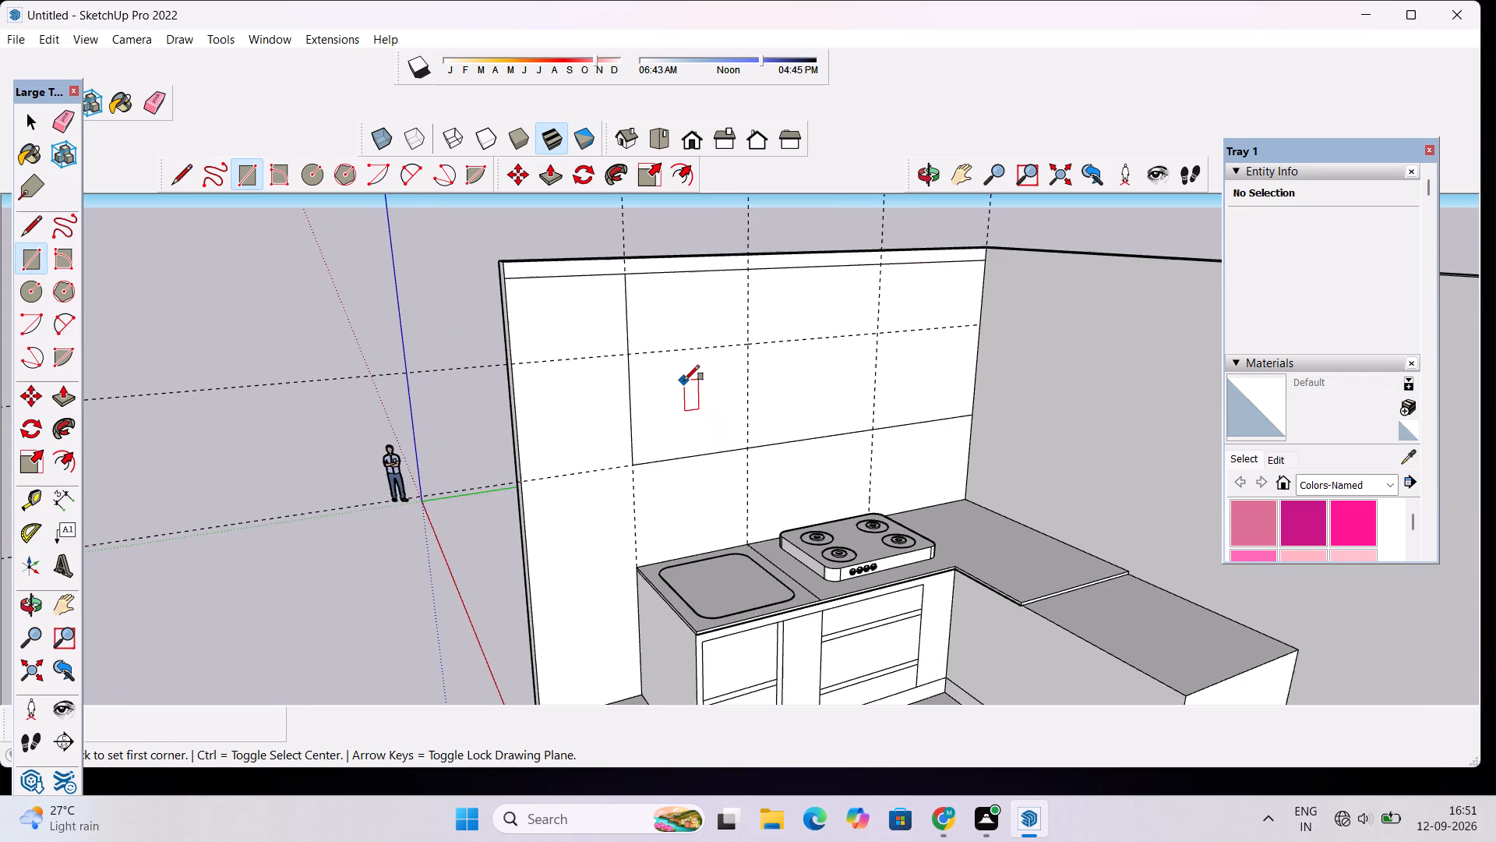
scroll(684, 380, "up", 2)
key("l")
scroll(599, 356, "up", 2)
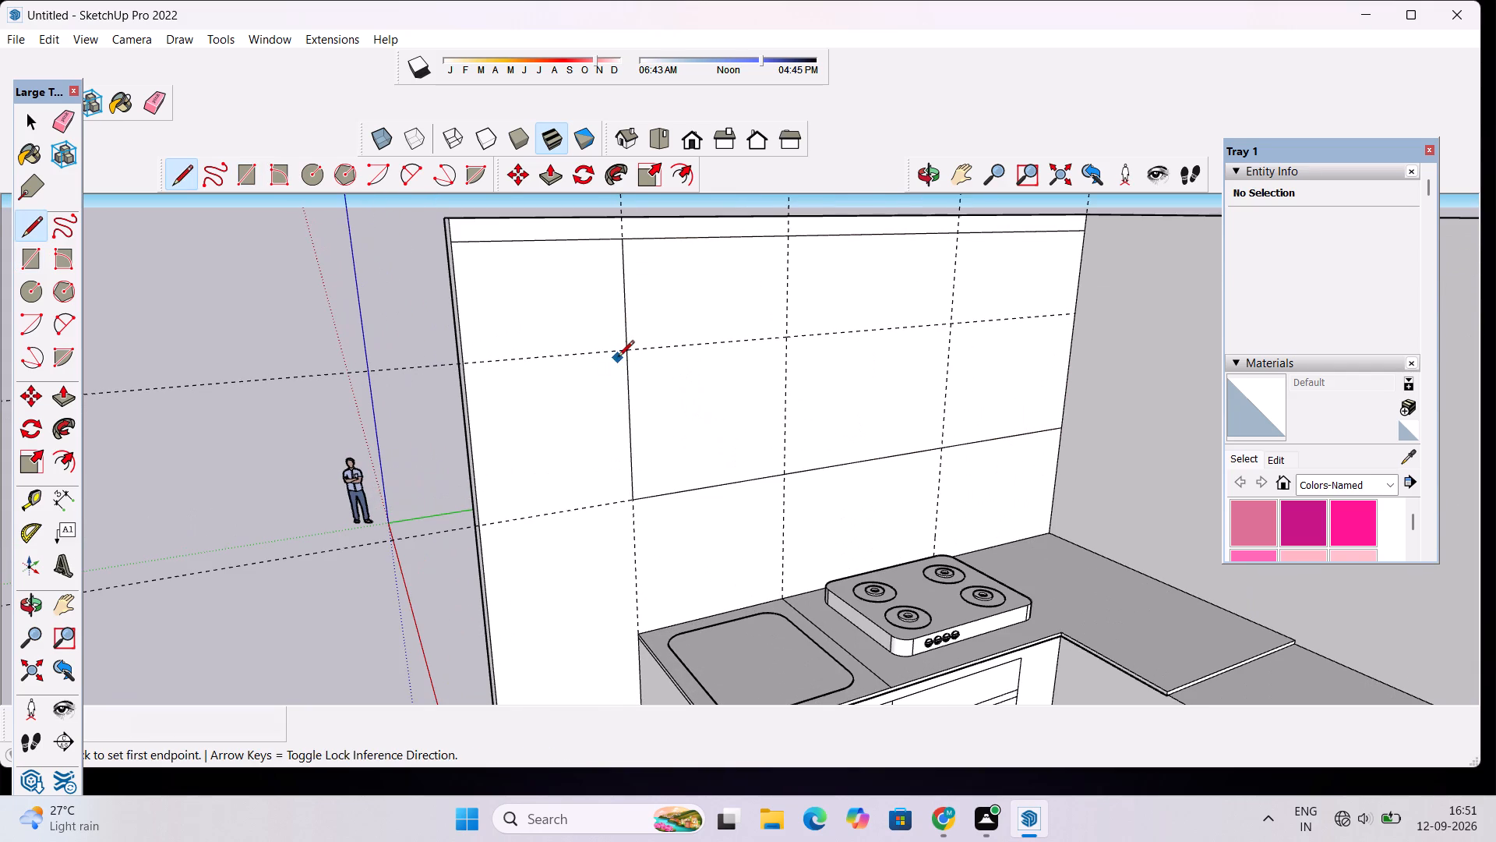
left_click(627, 351)
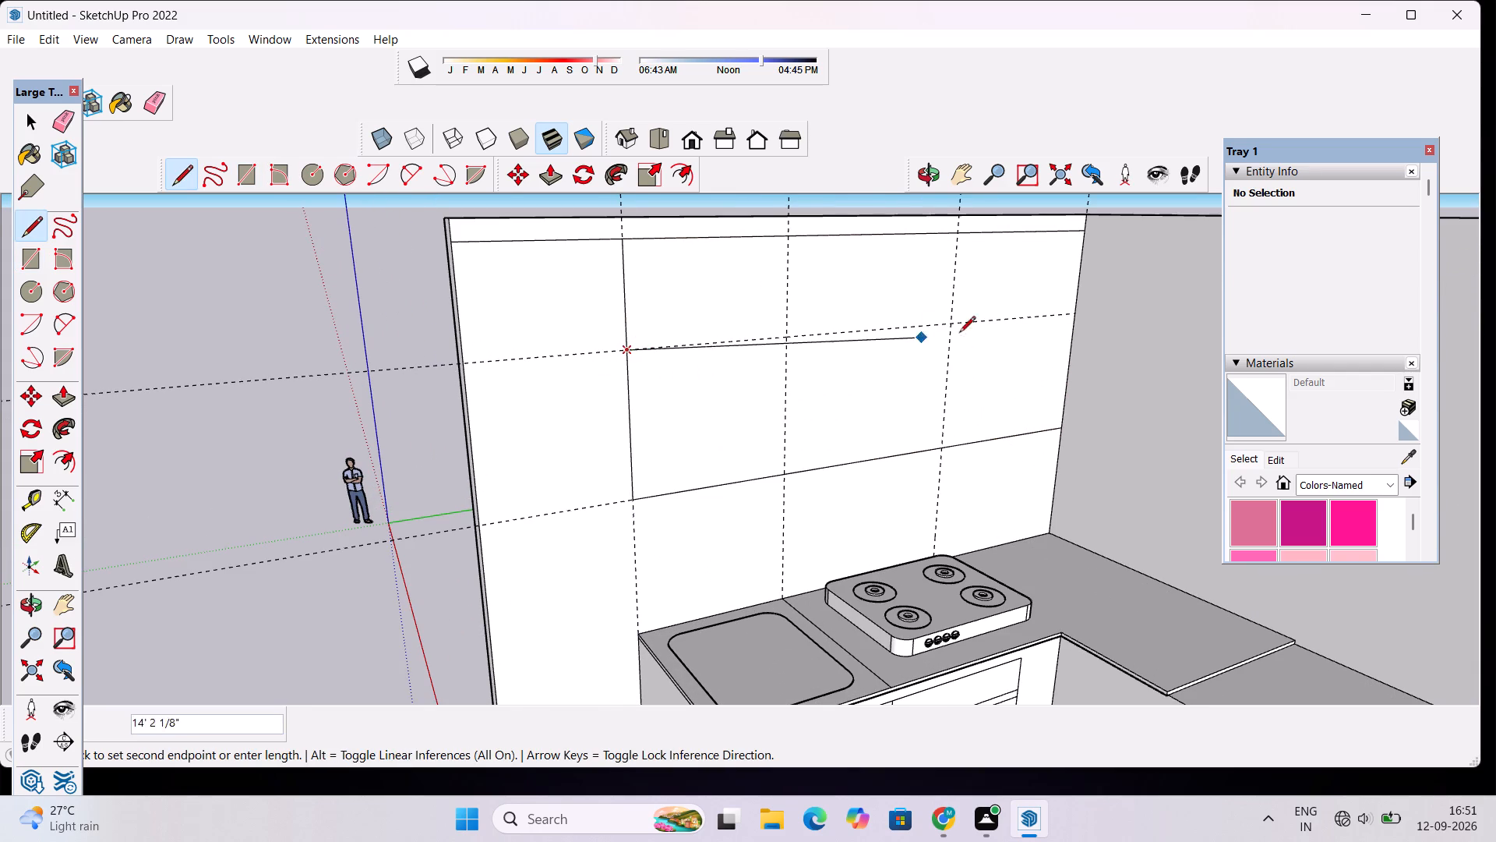
left_click(1074, 317)
Draw two 10' 1" vertical lines down the rectangle along the seam guide and the guide at the cooktop's far end.
left_click(785, 239)
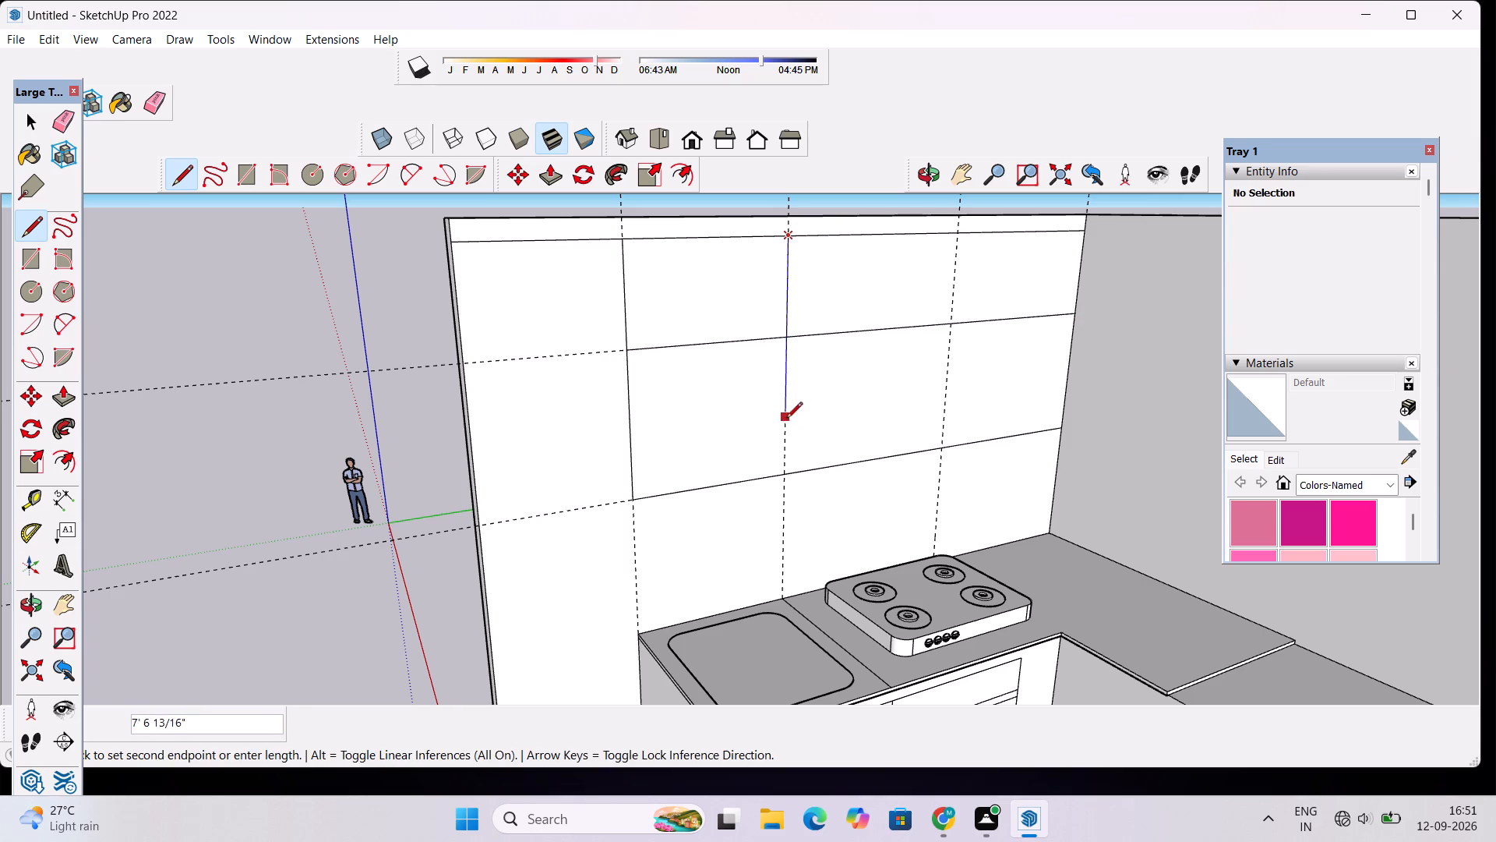
left_click(782, 476)
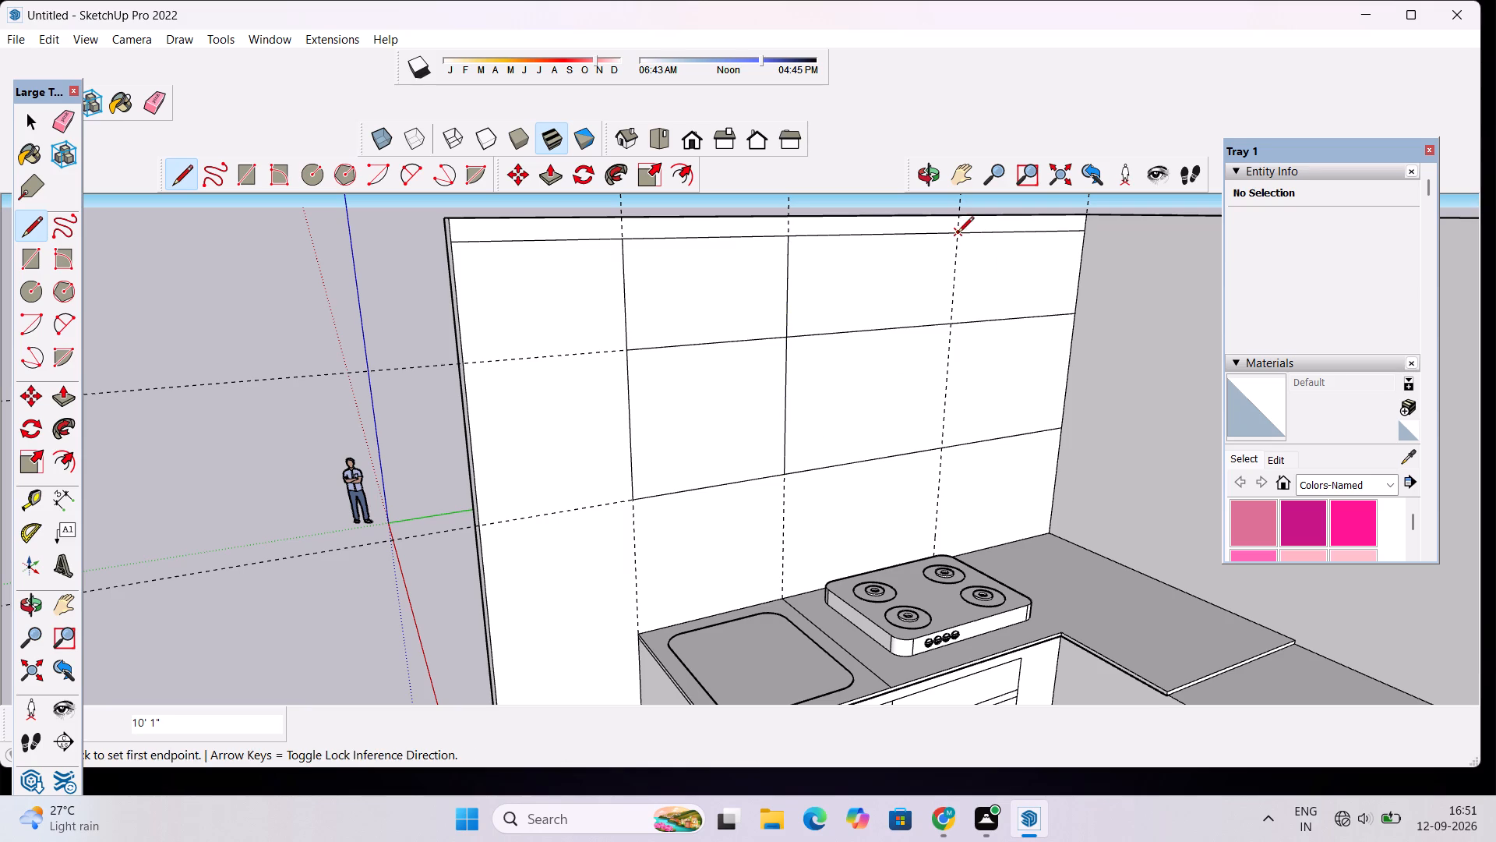
left_click(958, 234)
left_click(940, 448)
key("space")
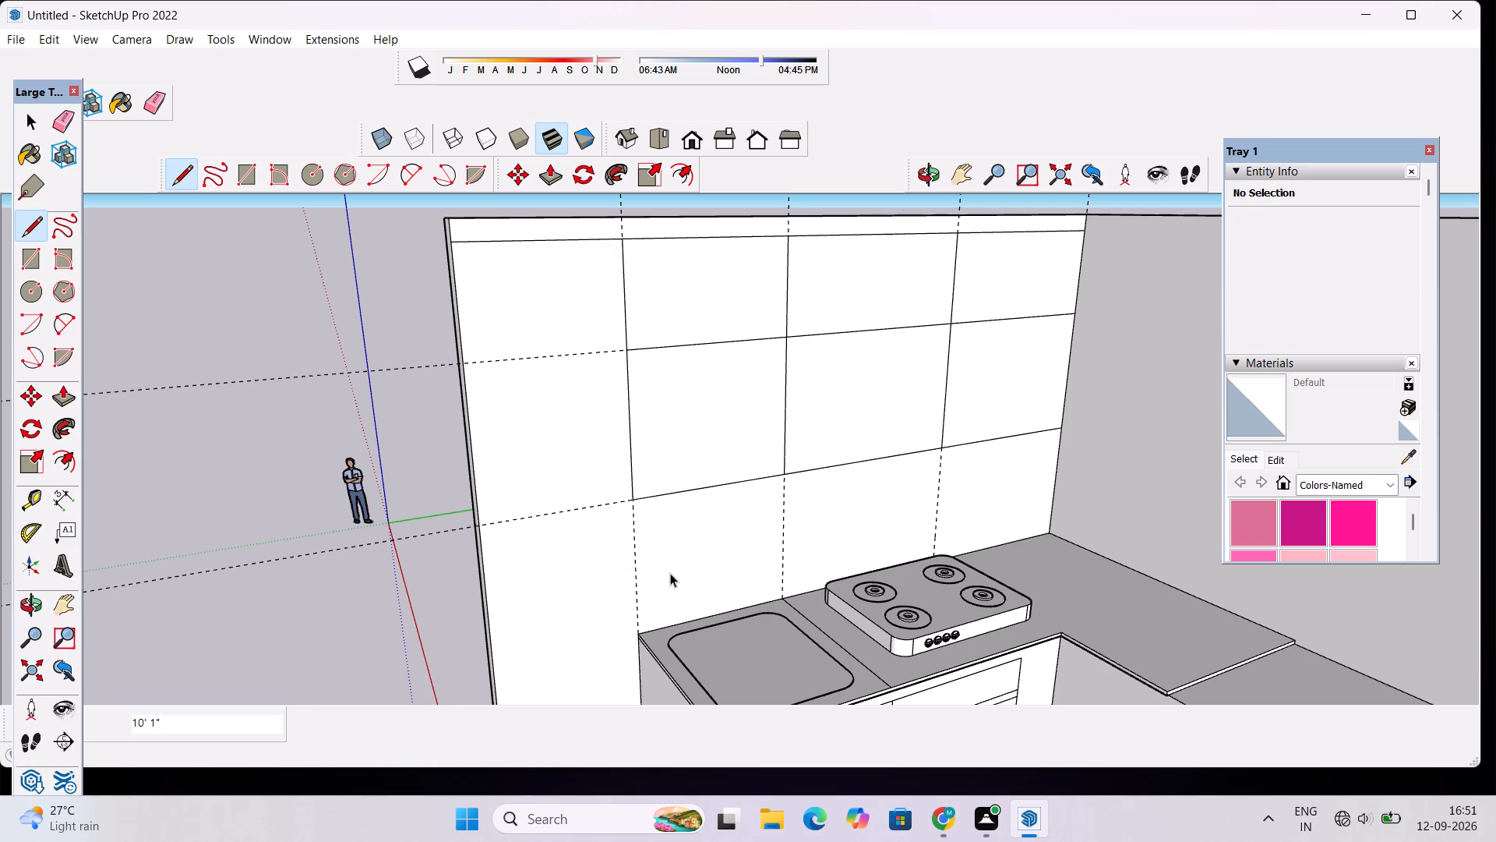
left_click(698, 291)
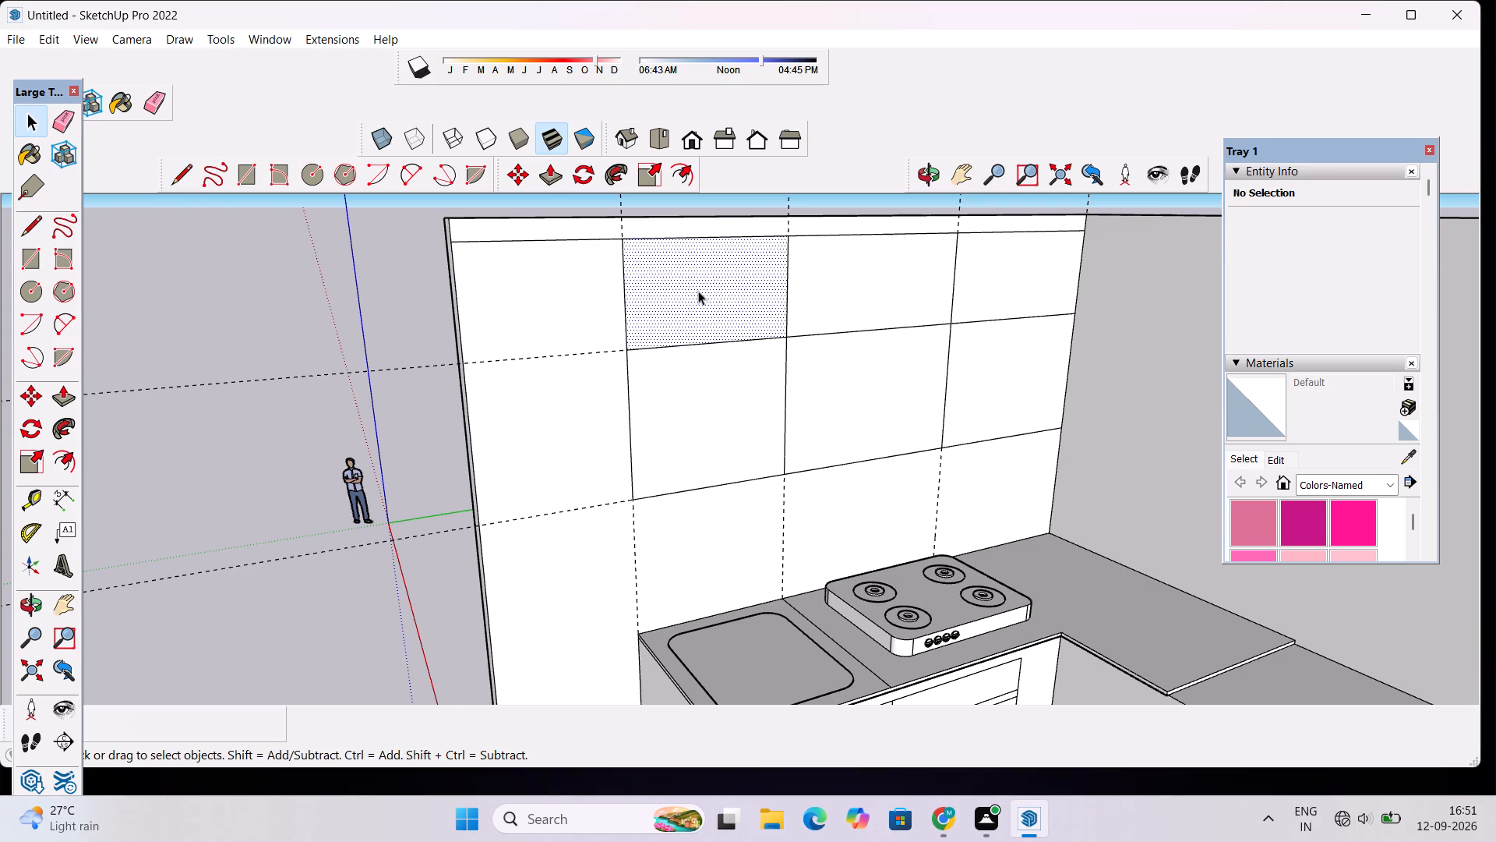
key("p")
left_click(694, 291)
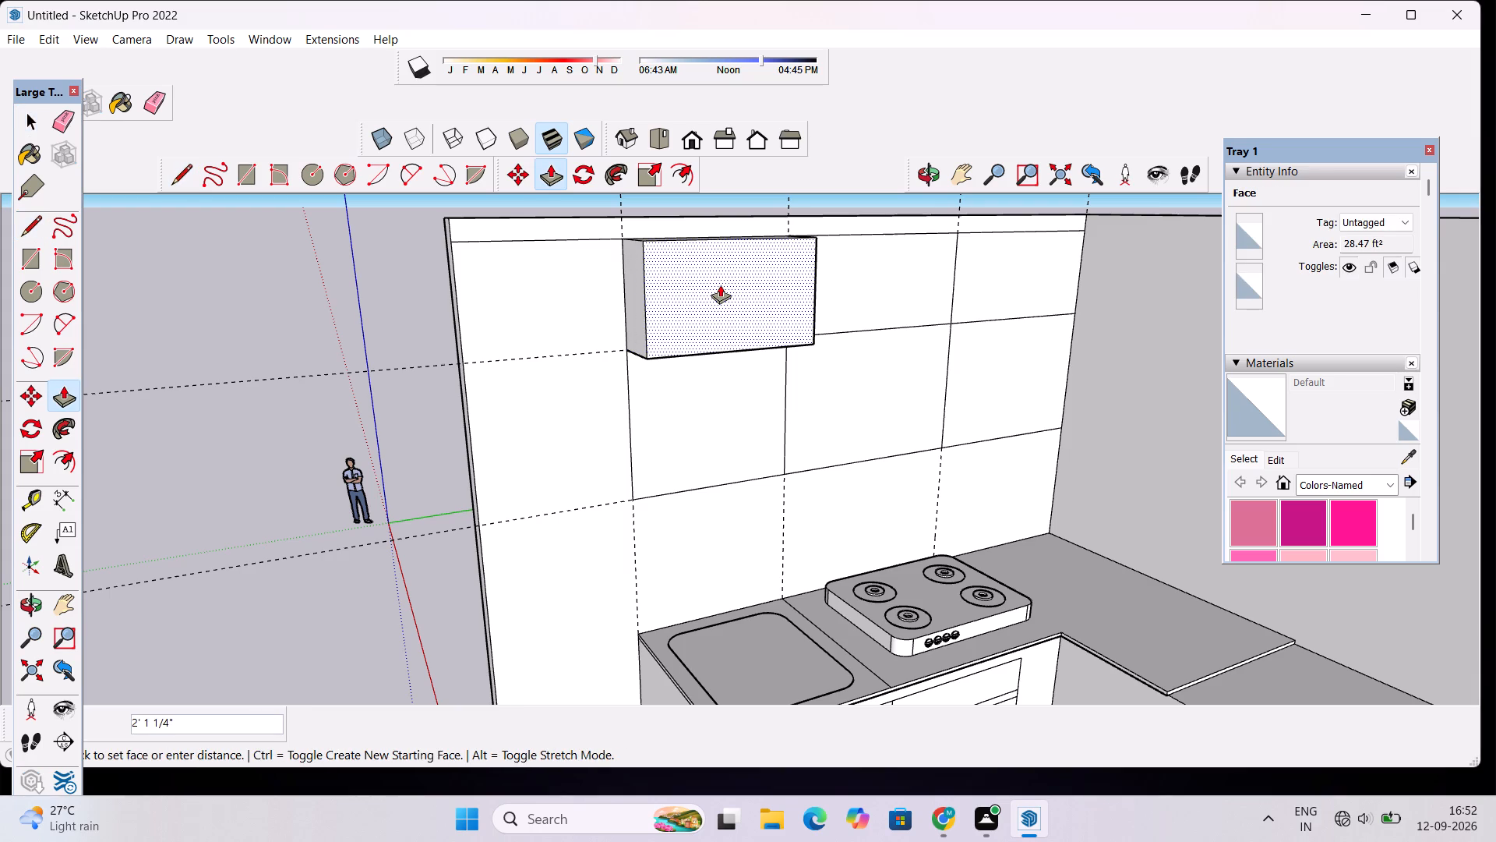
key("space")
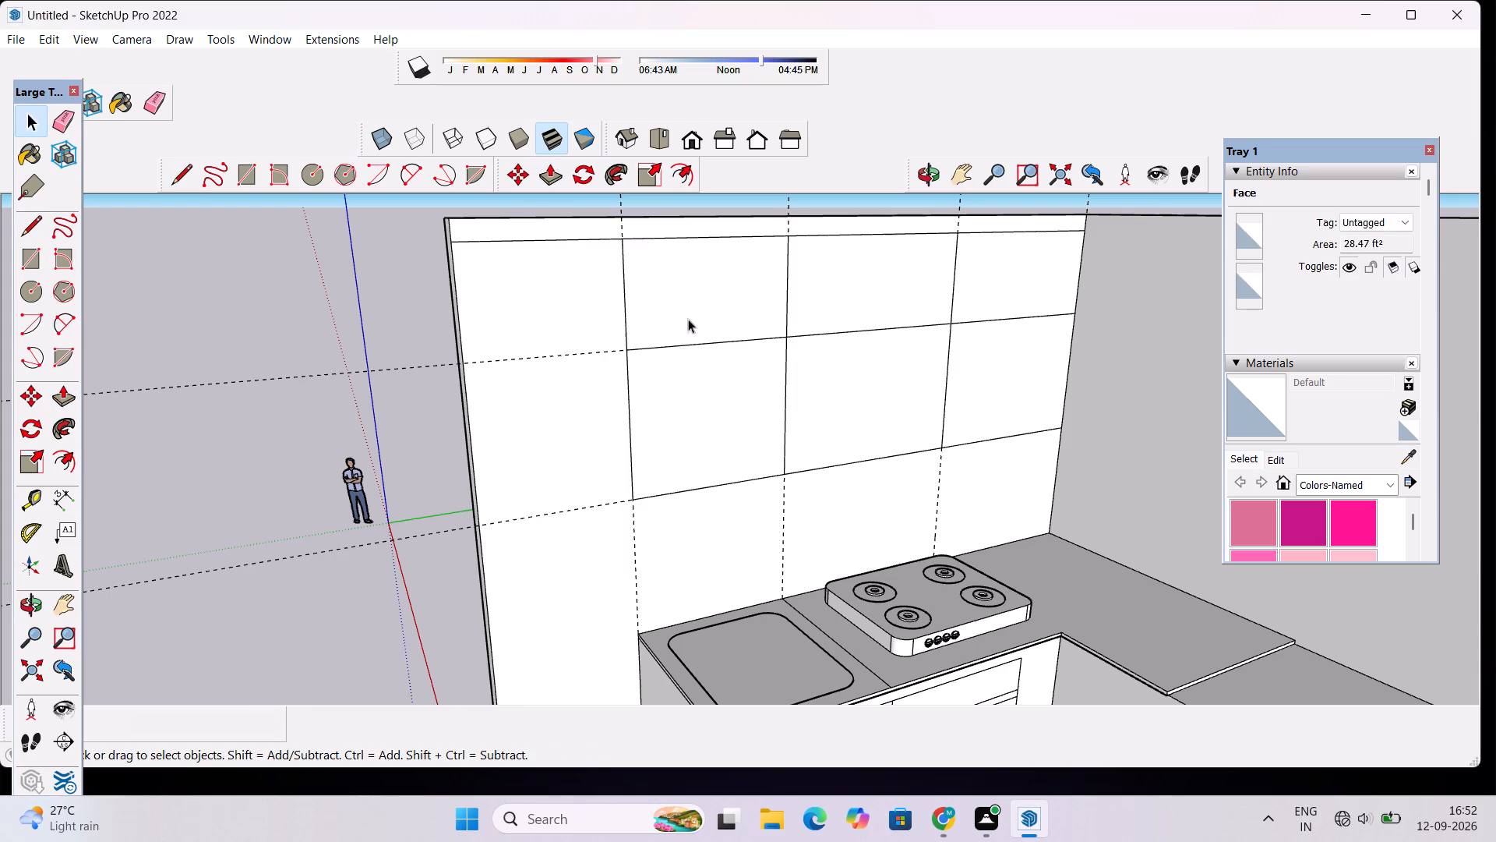
Pull the lower wall panel above the sink out 4' to form a wall cabinet.
left_click(745, 449)
key("p")
left_click(745, 449)
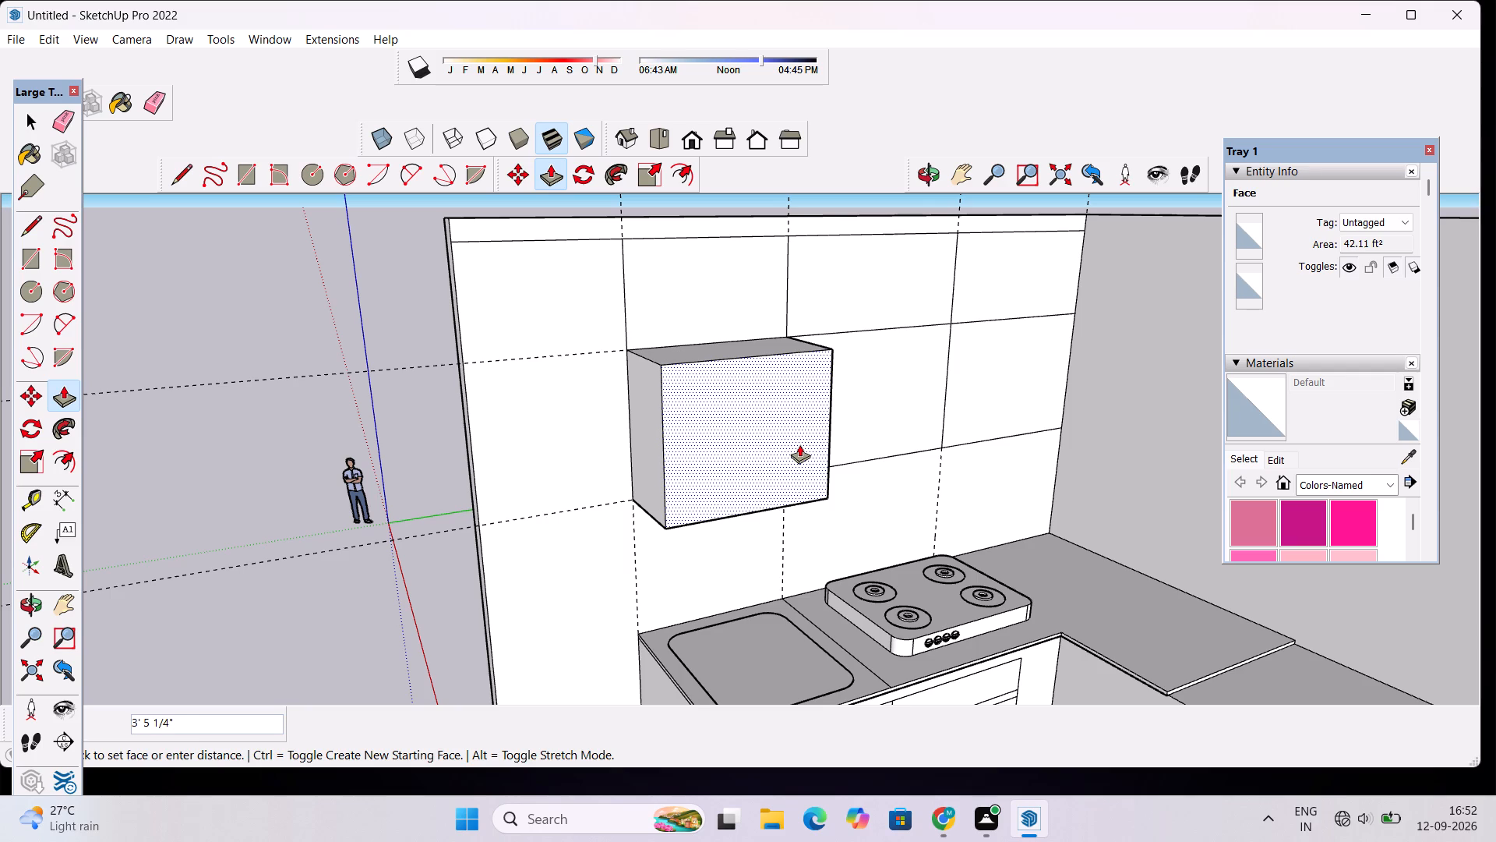
scroll(799, 444, "down", 2)
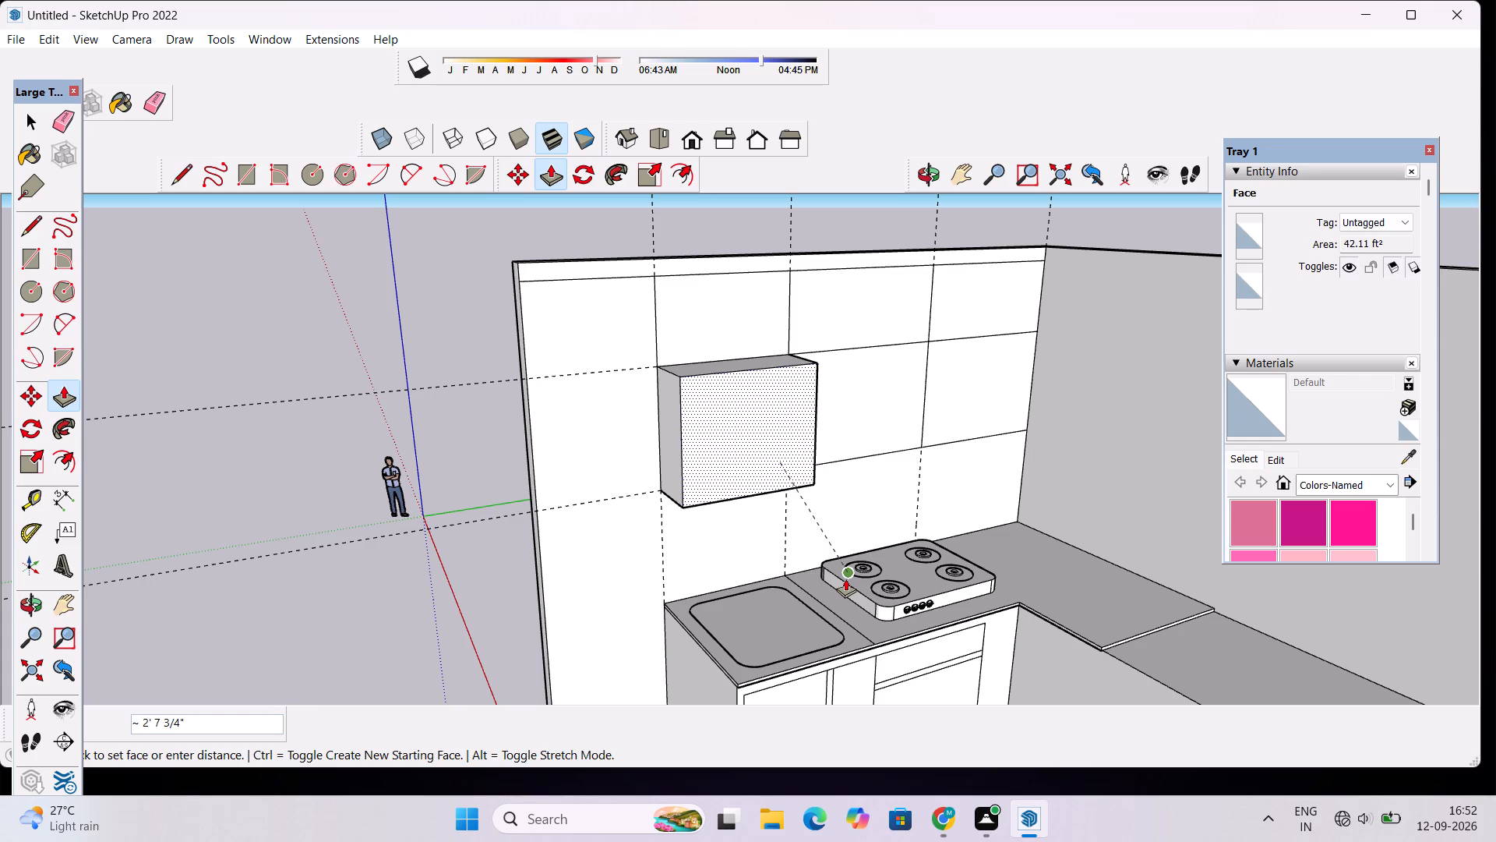
type("4'")
key("Return")
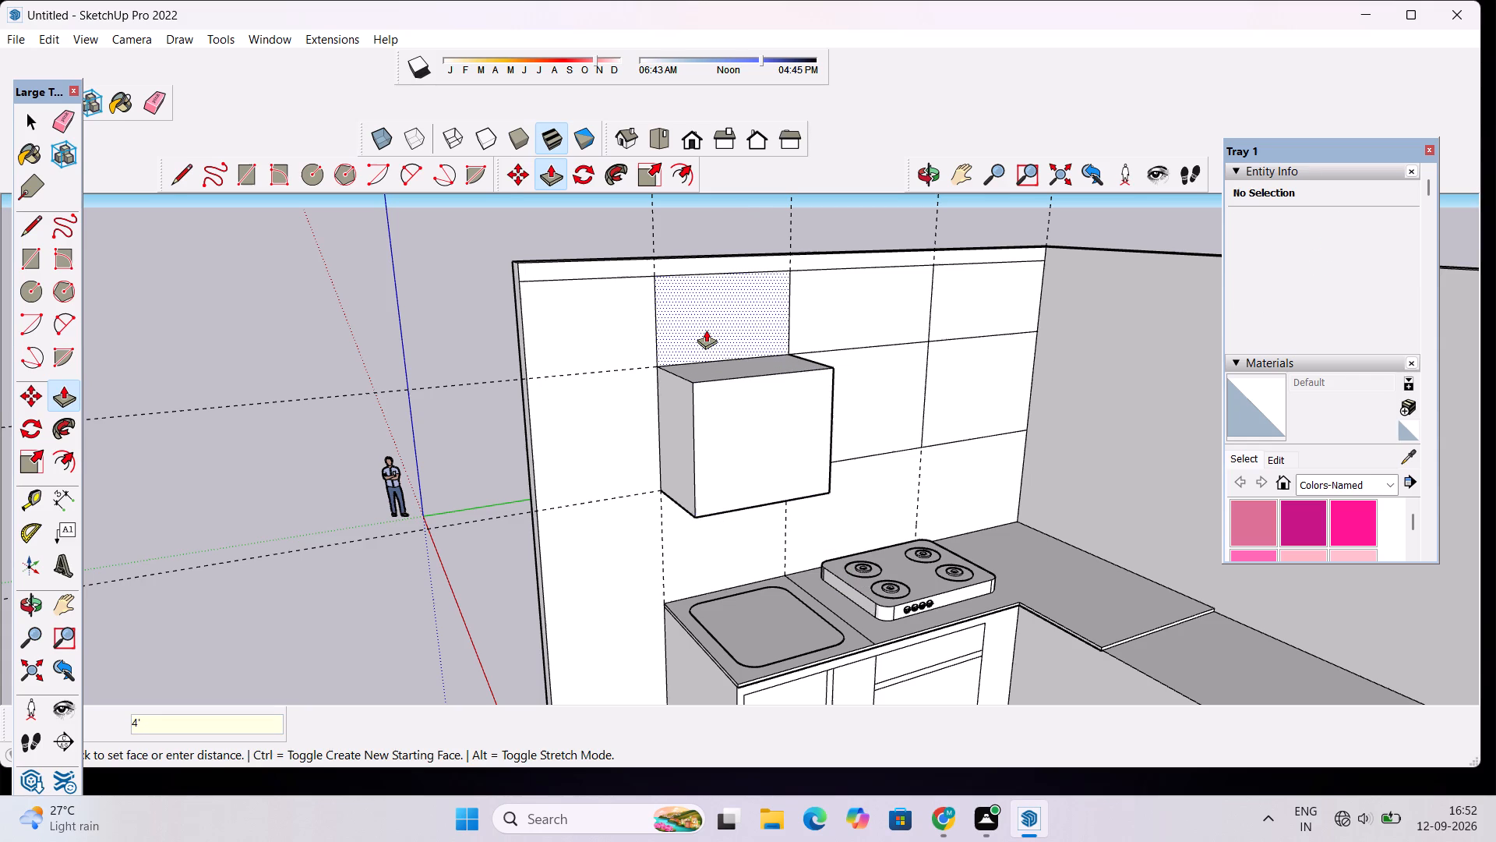
Pull the lower panel next to the room corner and the upper panel above the sink out 4', flush with the first wall cabinet.
scroll(703, 333, "up", 5)
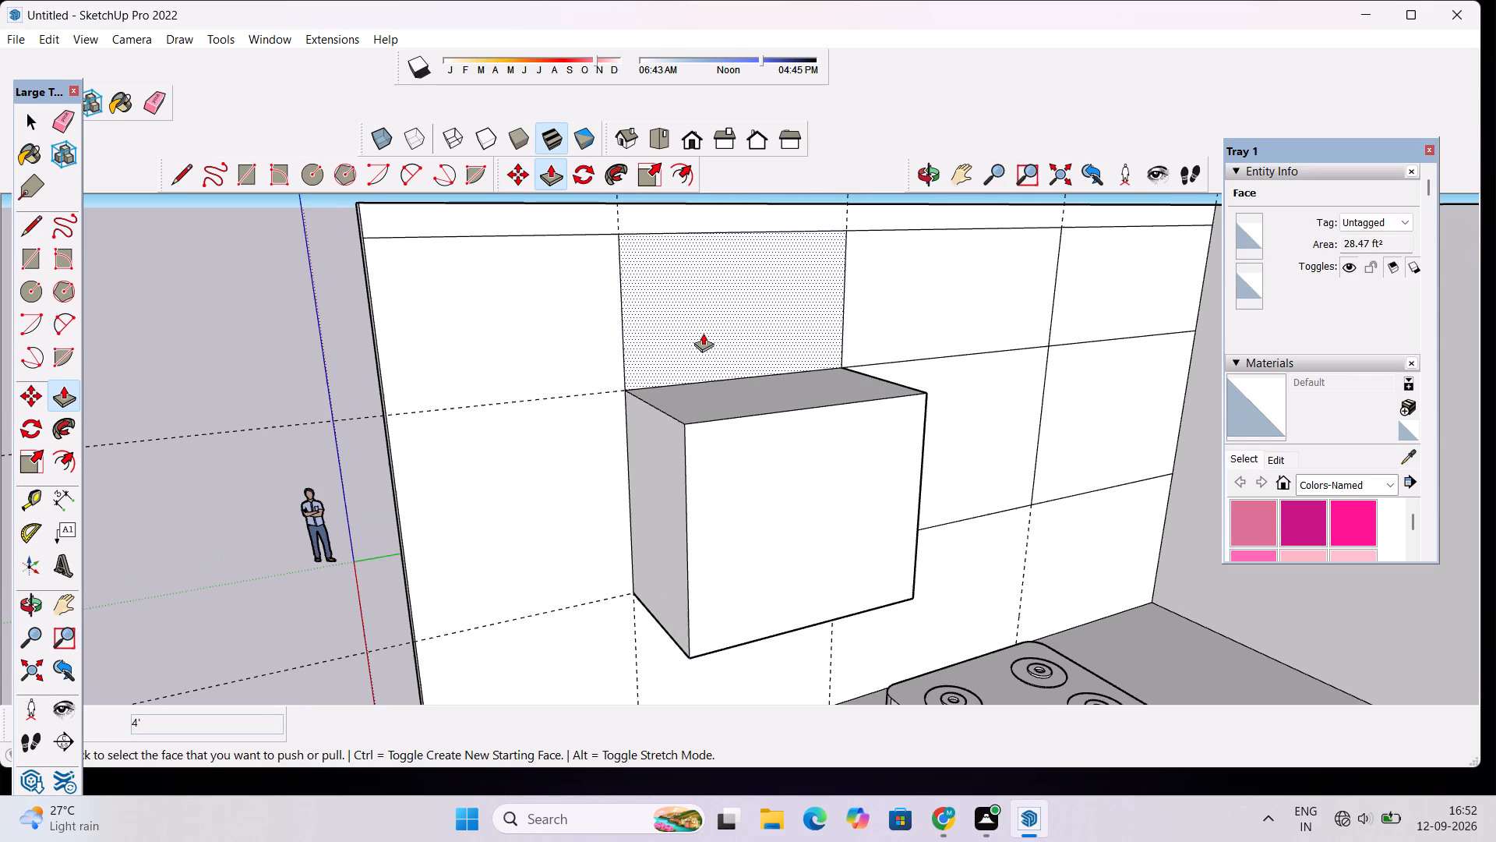
scroll(765, 359, "down", 3)
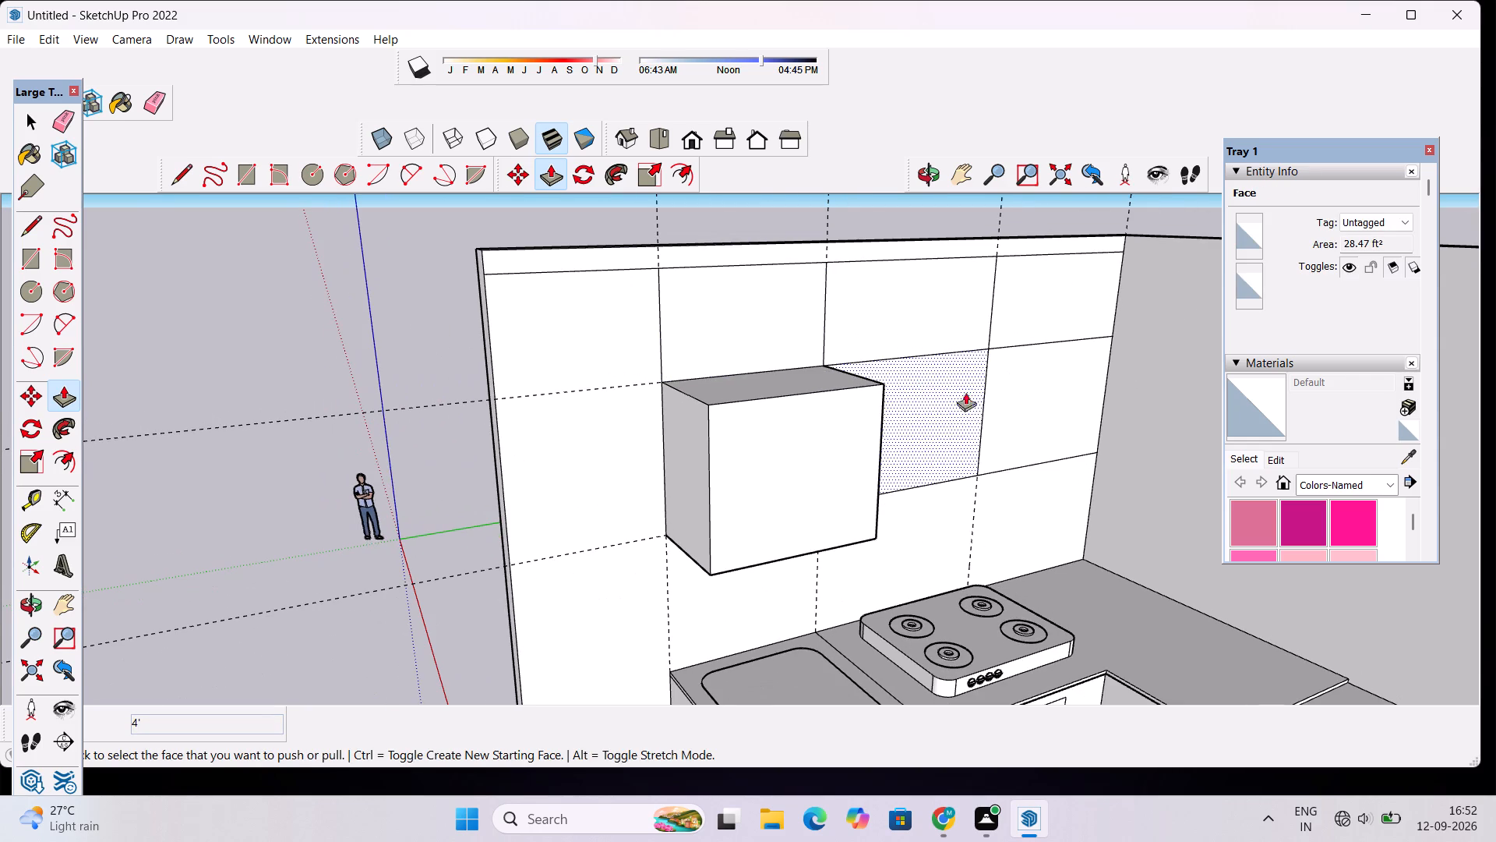
left_click(1028, 398)
left_click(823, 466)
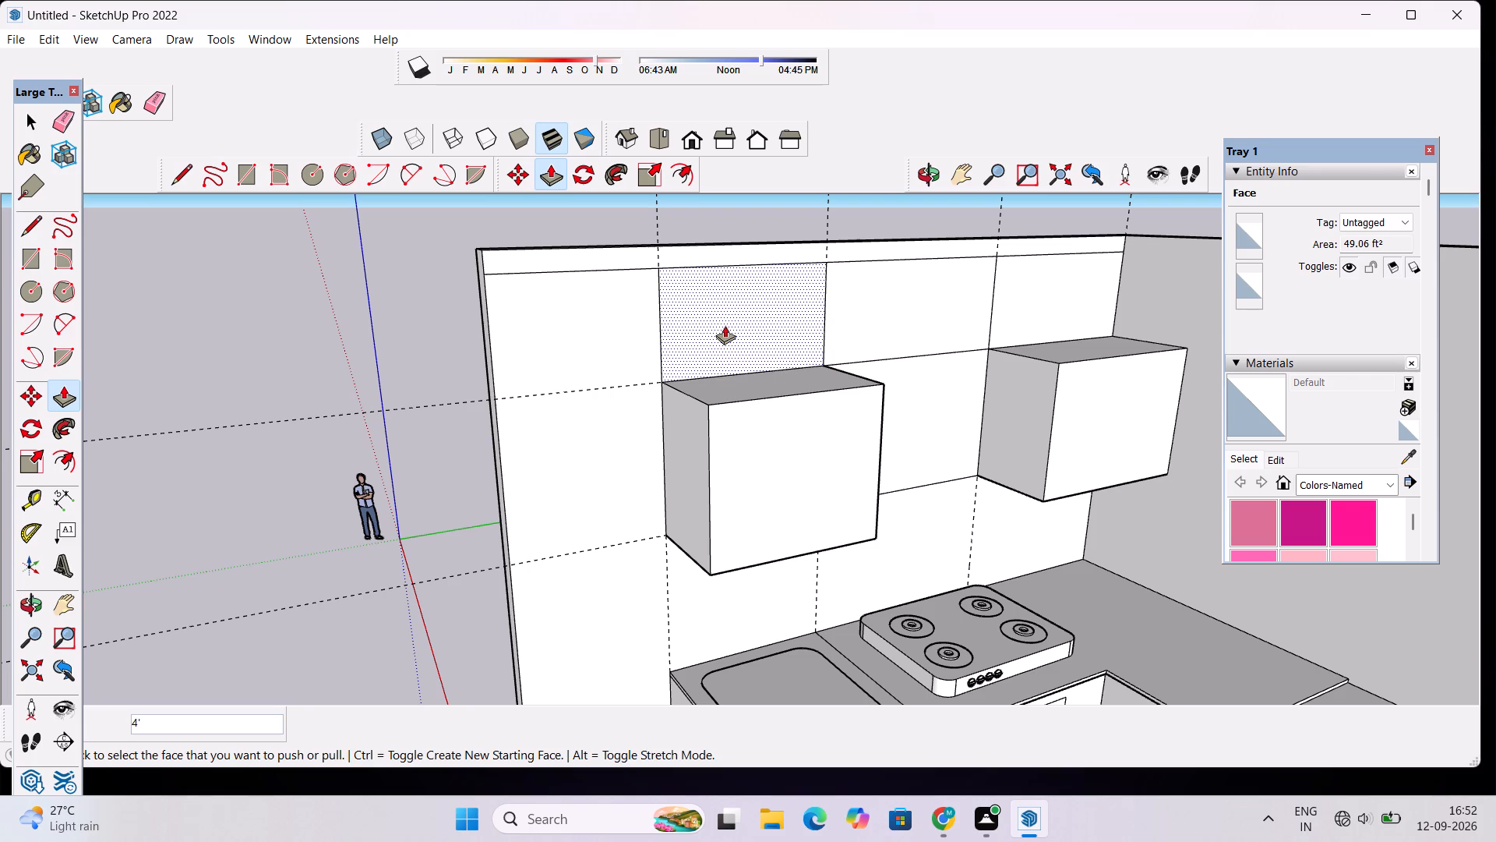
left_click(725, 325)
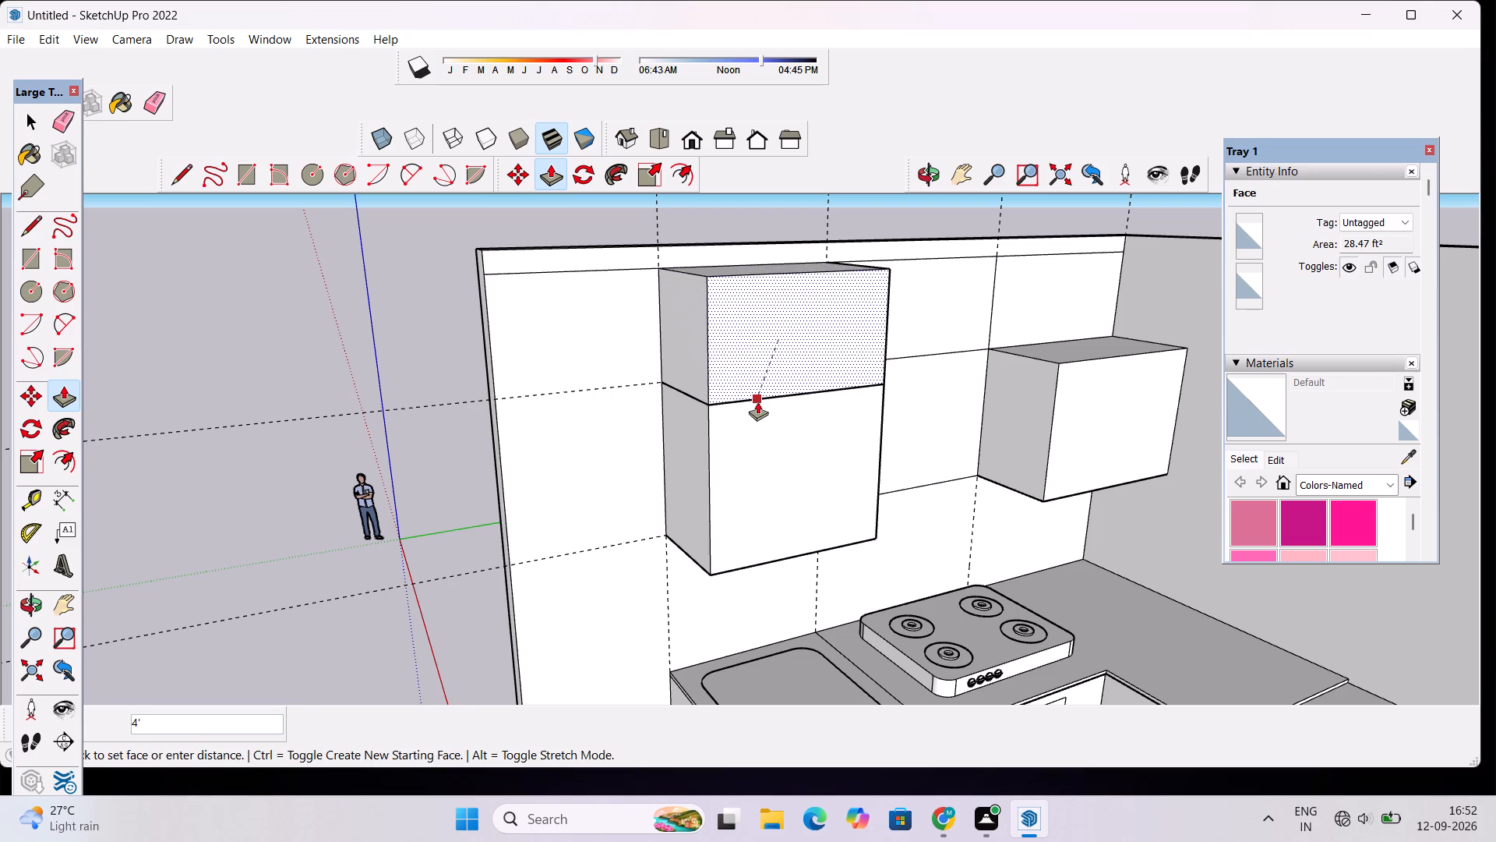
left_click(849, 431)
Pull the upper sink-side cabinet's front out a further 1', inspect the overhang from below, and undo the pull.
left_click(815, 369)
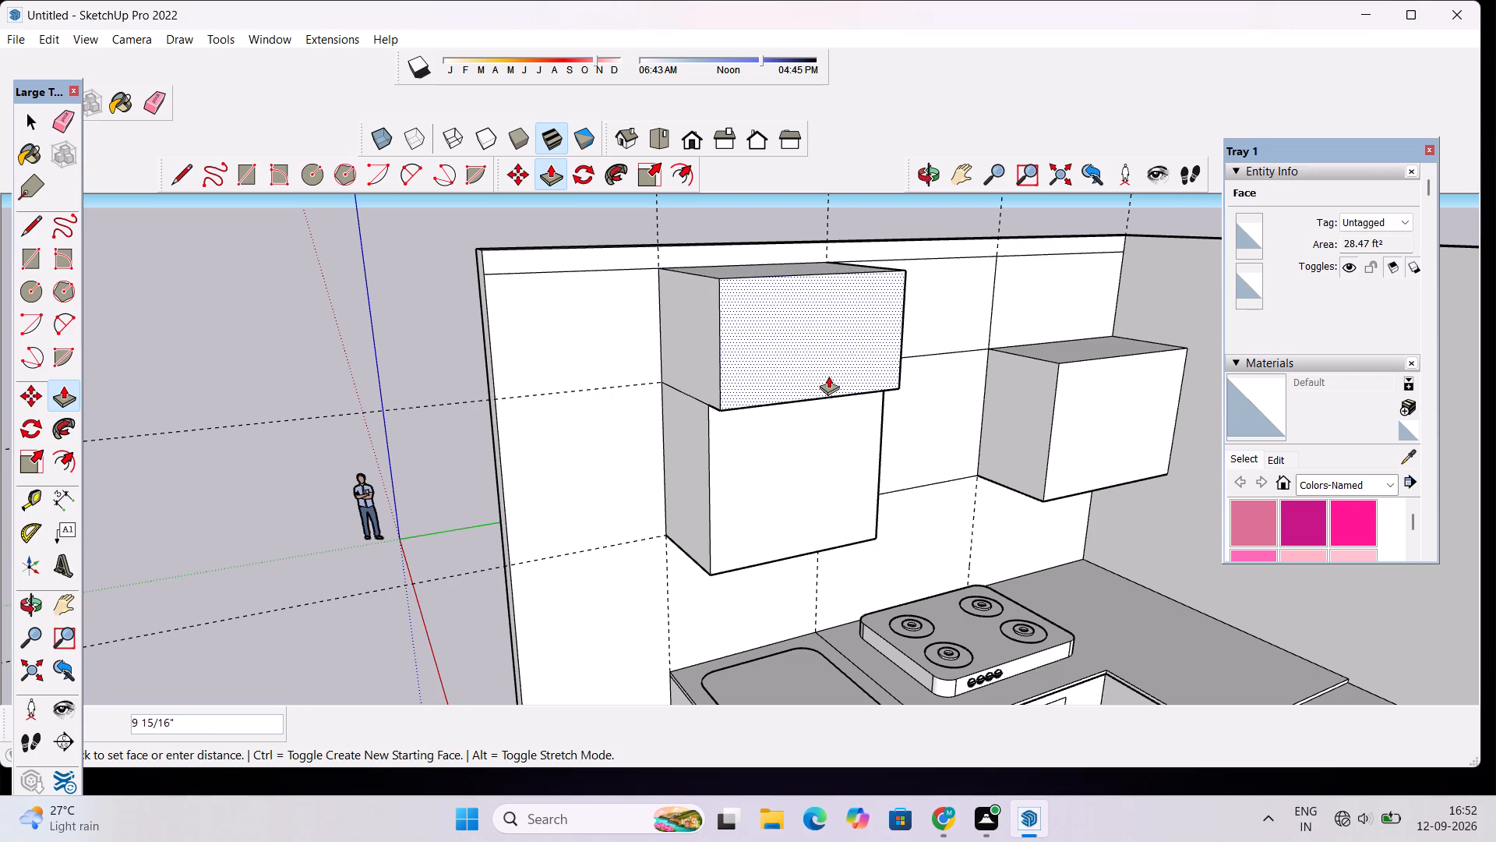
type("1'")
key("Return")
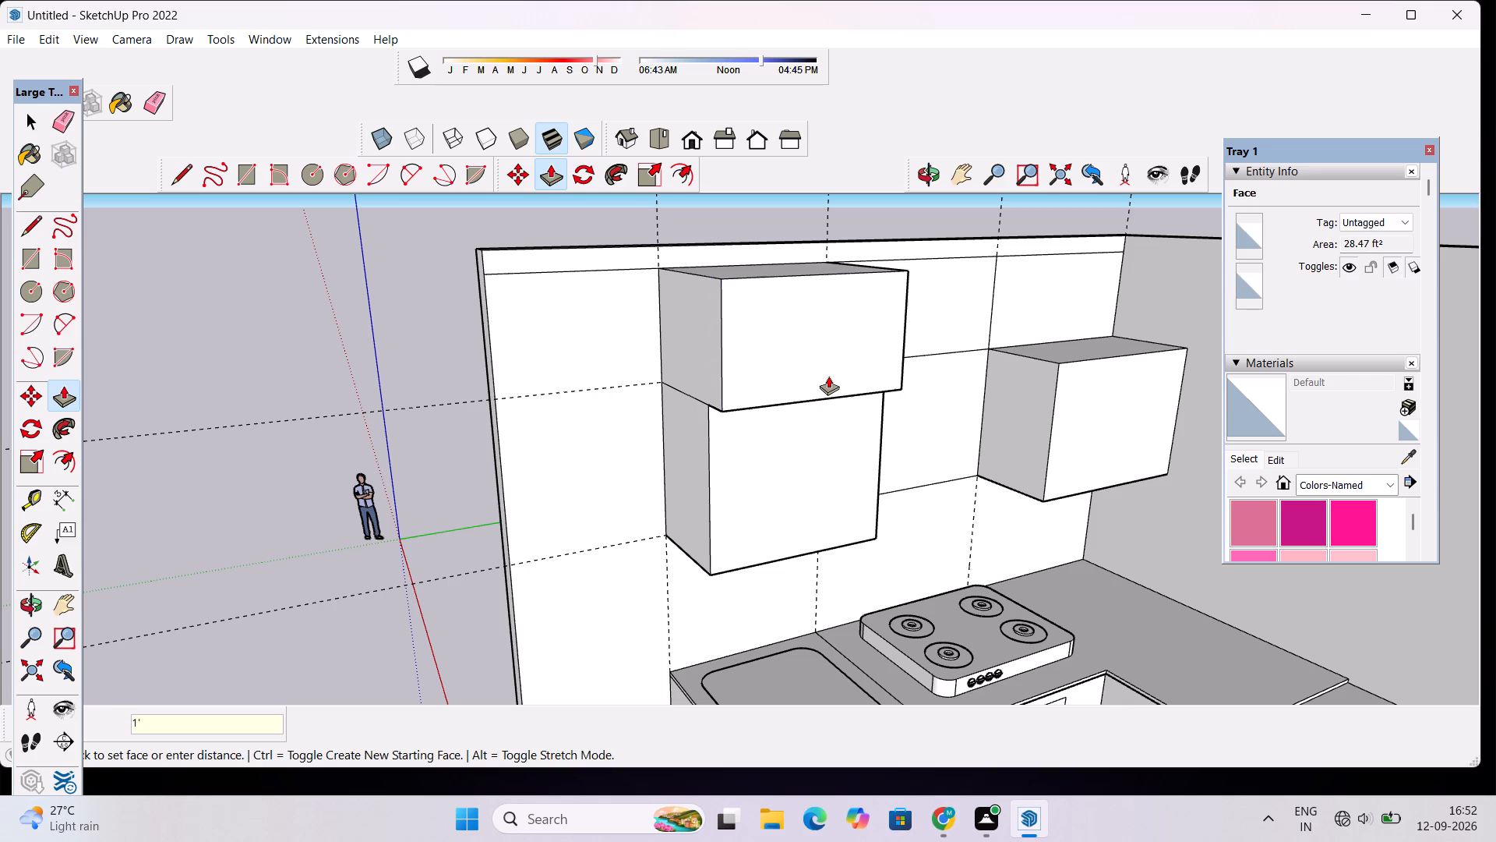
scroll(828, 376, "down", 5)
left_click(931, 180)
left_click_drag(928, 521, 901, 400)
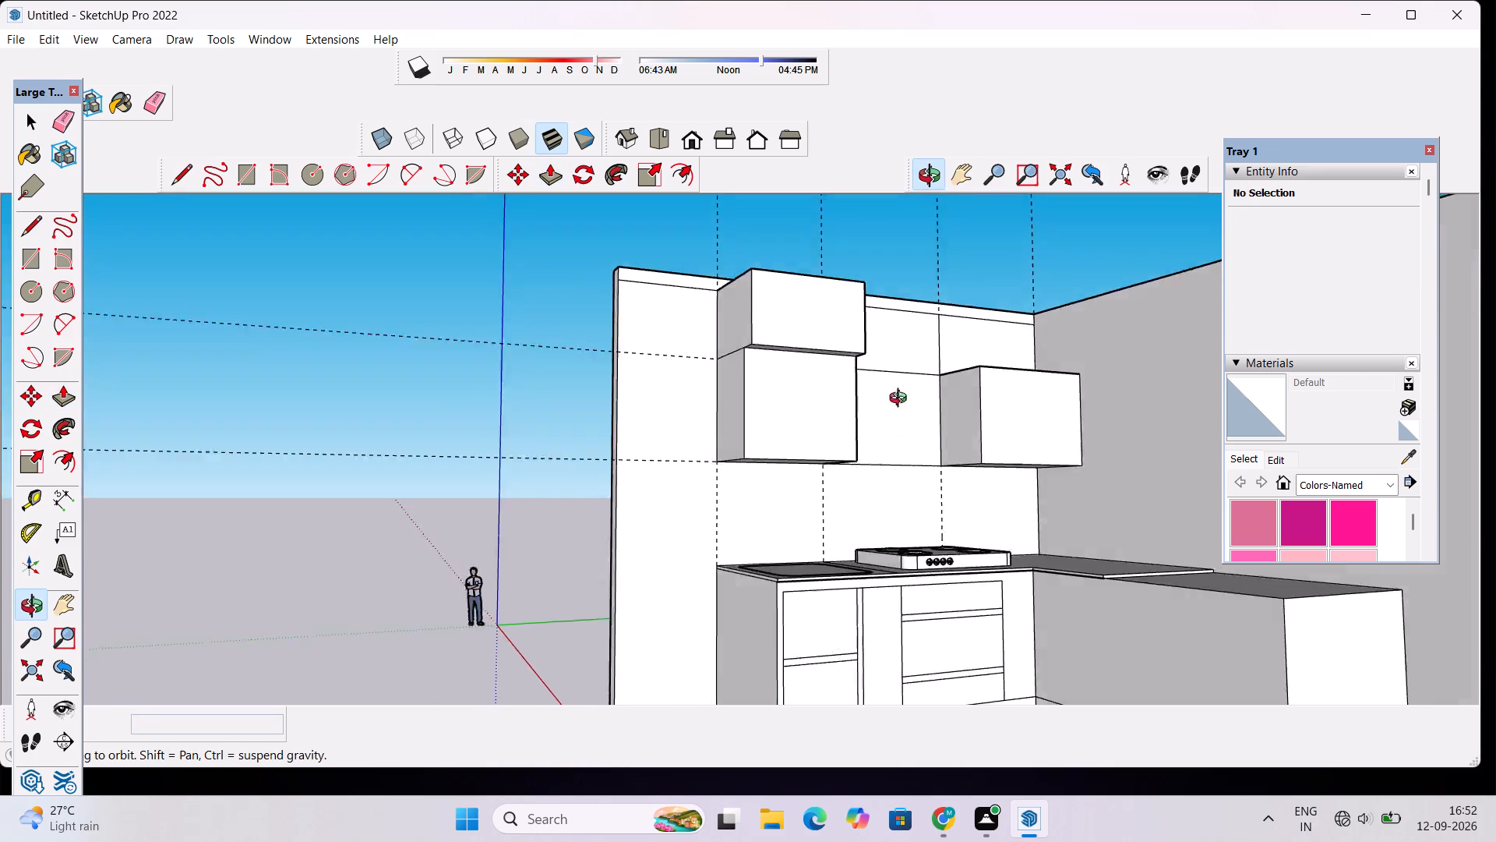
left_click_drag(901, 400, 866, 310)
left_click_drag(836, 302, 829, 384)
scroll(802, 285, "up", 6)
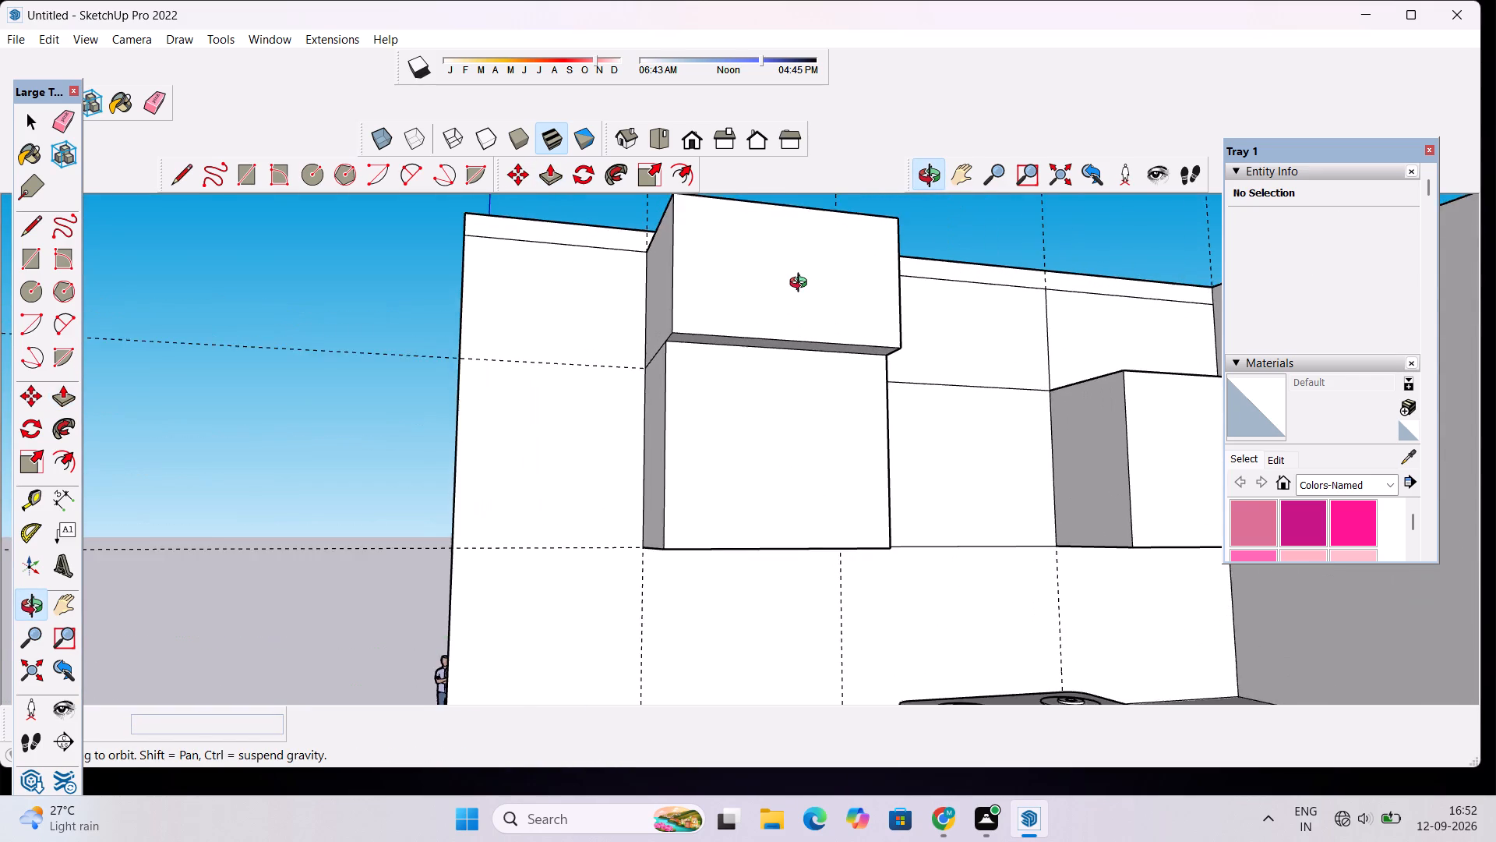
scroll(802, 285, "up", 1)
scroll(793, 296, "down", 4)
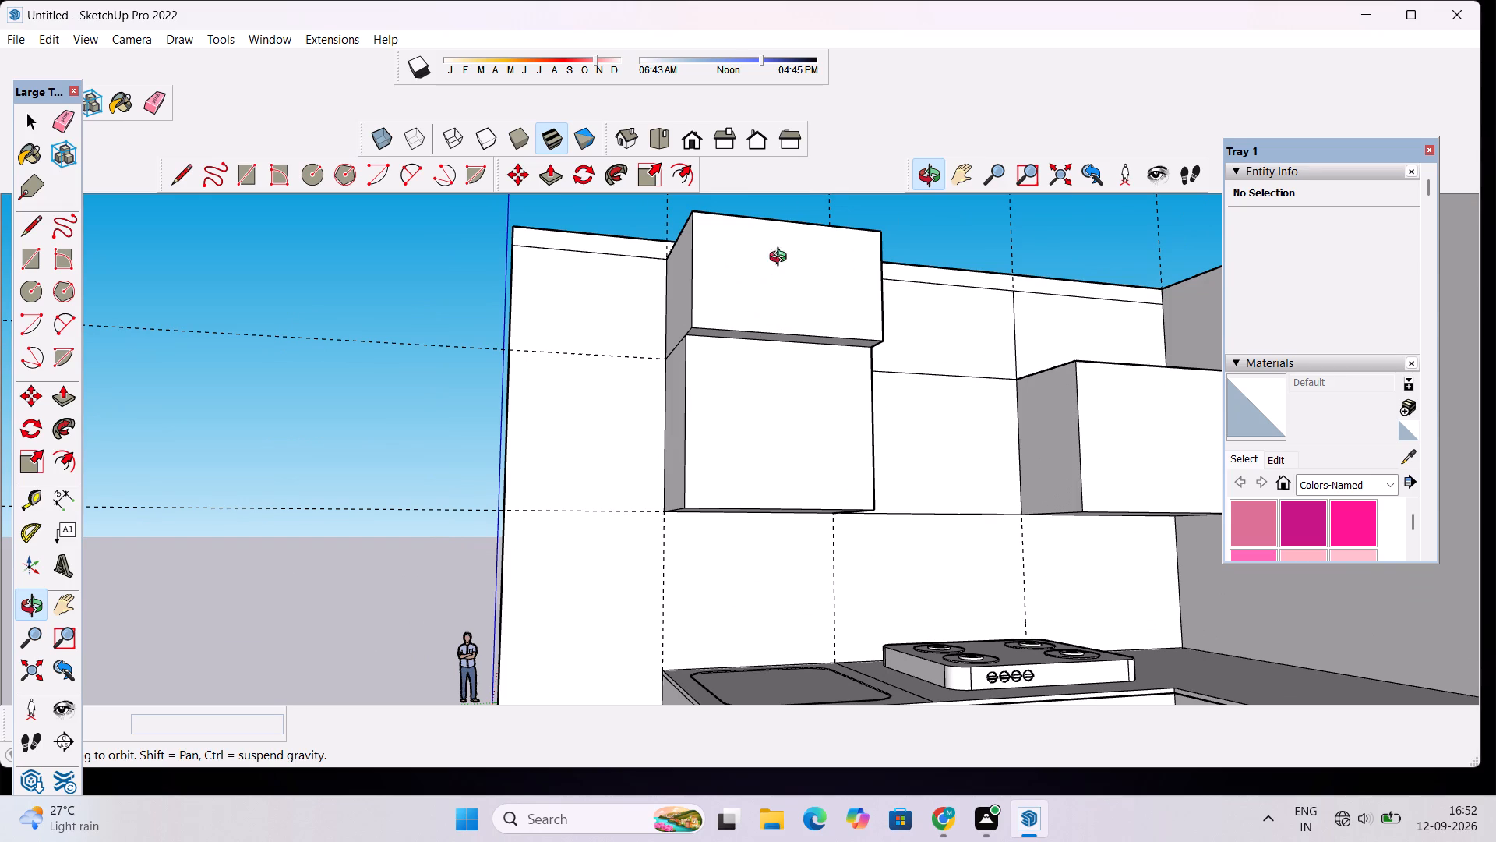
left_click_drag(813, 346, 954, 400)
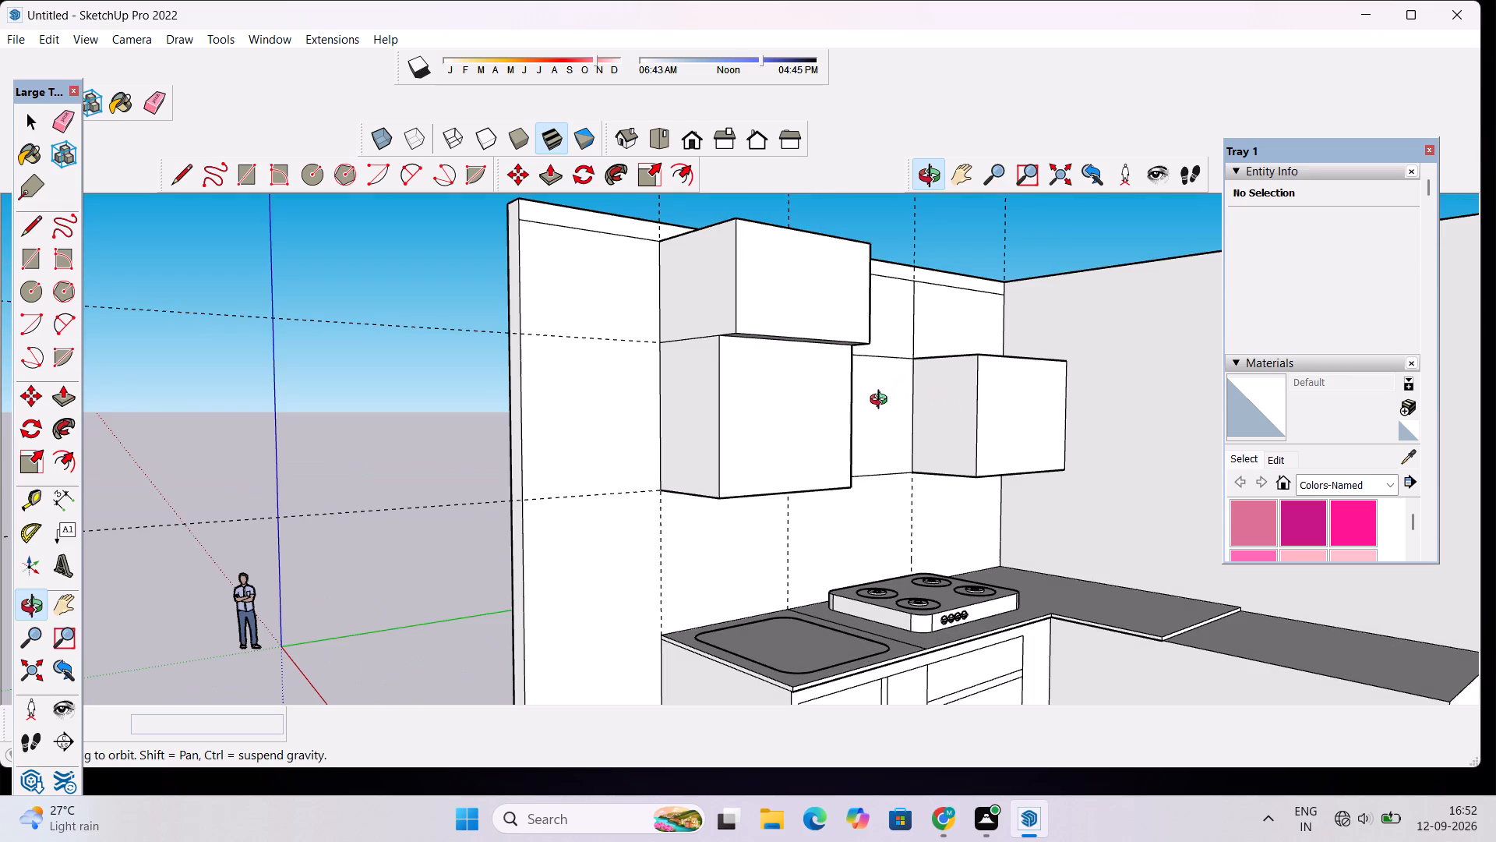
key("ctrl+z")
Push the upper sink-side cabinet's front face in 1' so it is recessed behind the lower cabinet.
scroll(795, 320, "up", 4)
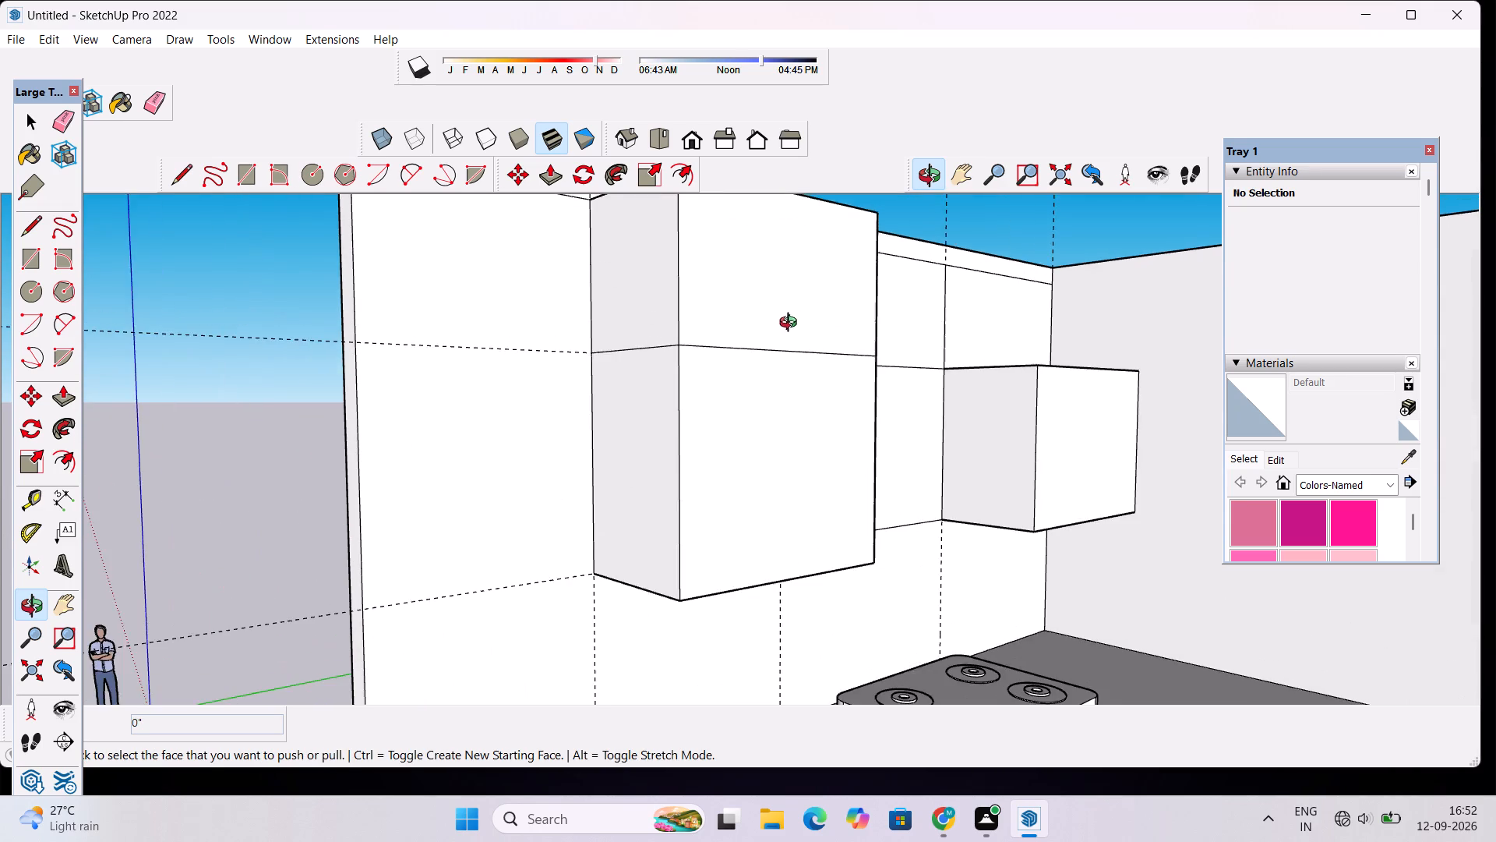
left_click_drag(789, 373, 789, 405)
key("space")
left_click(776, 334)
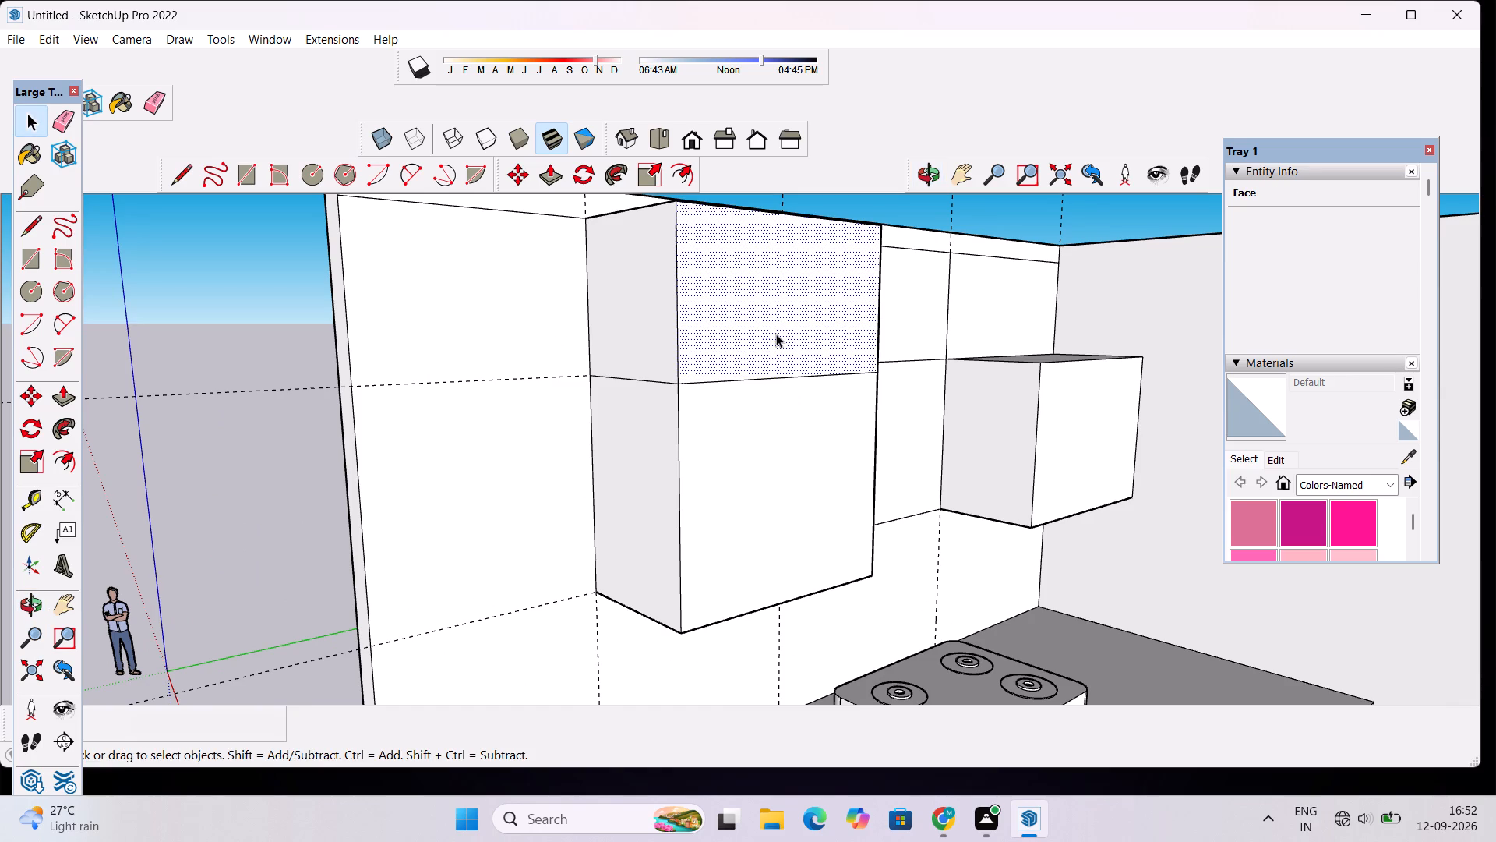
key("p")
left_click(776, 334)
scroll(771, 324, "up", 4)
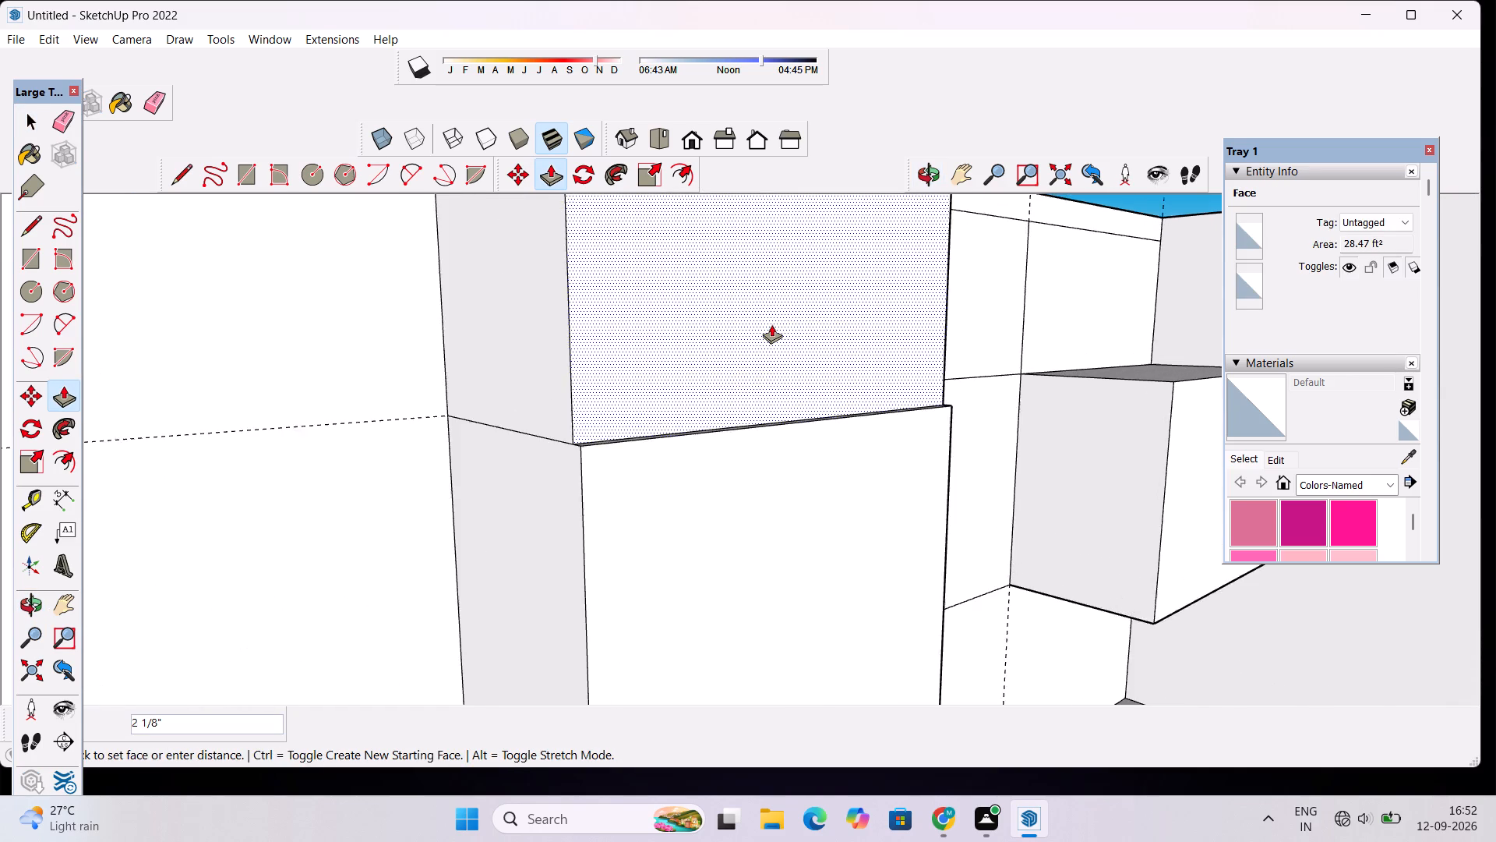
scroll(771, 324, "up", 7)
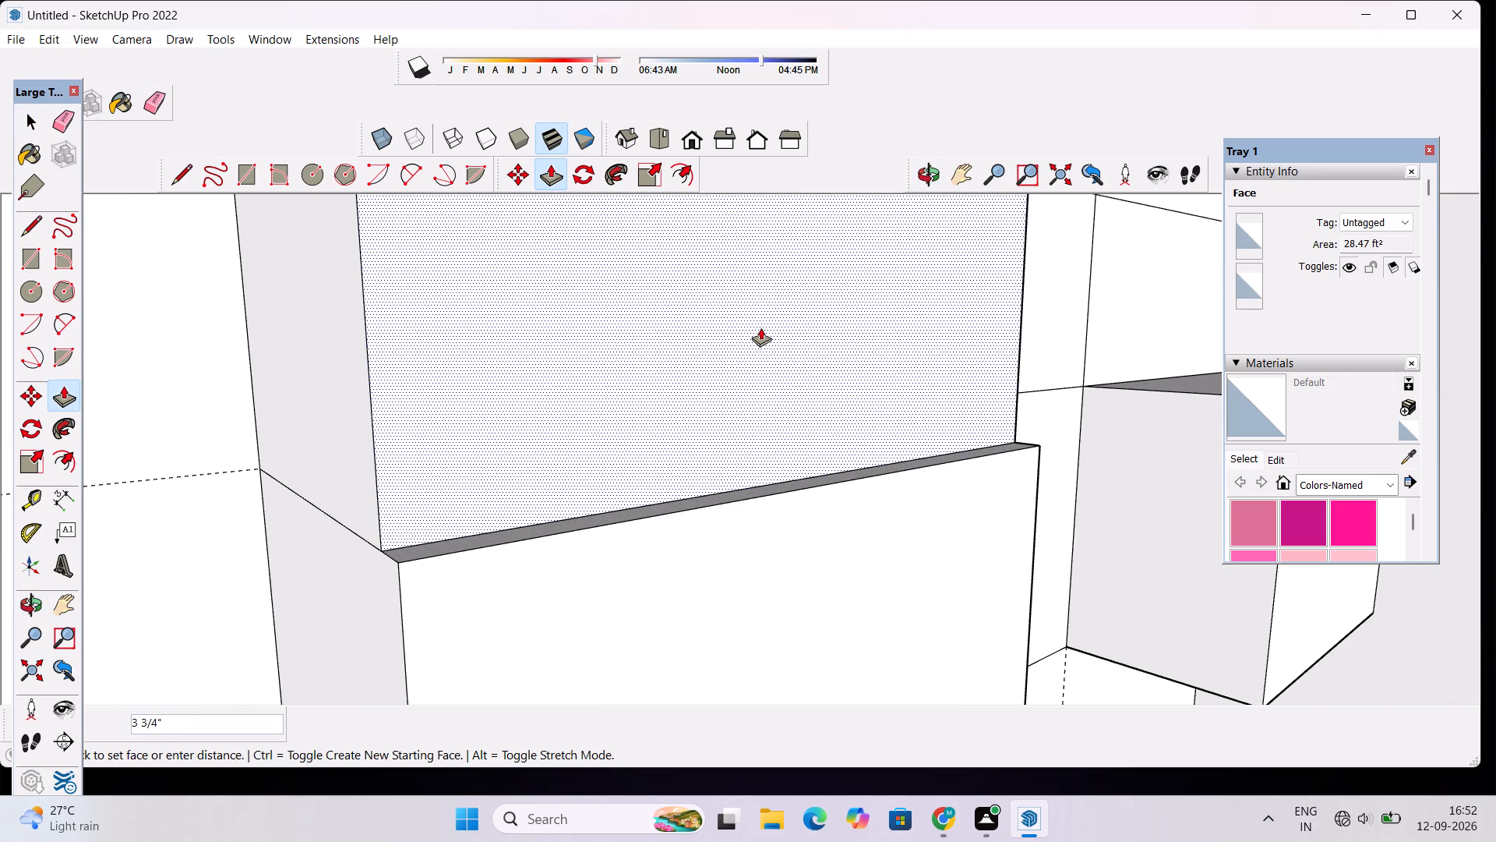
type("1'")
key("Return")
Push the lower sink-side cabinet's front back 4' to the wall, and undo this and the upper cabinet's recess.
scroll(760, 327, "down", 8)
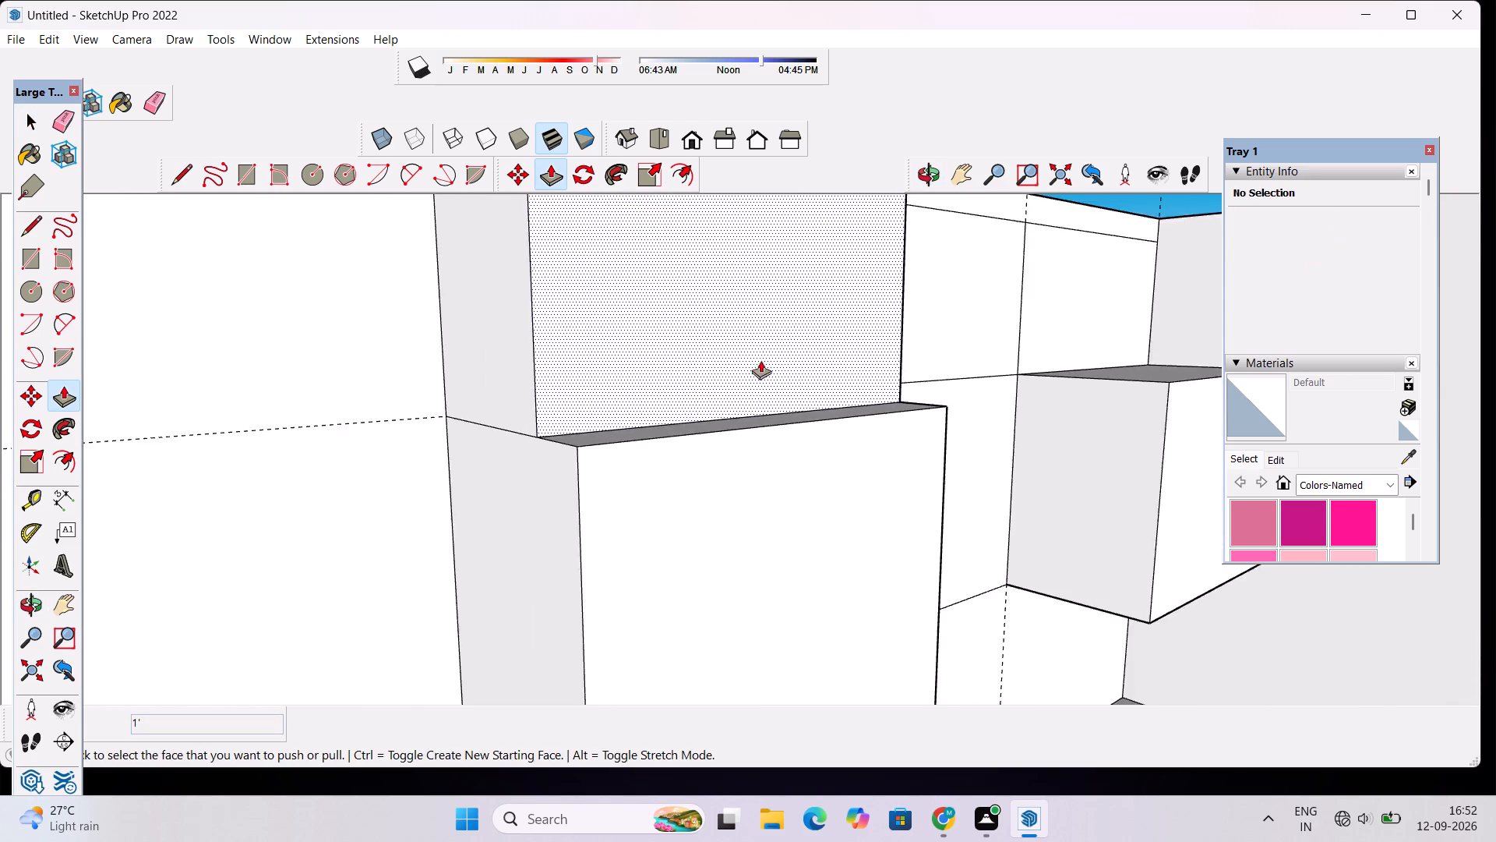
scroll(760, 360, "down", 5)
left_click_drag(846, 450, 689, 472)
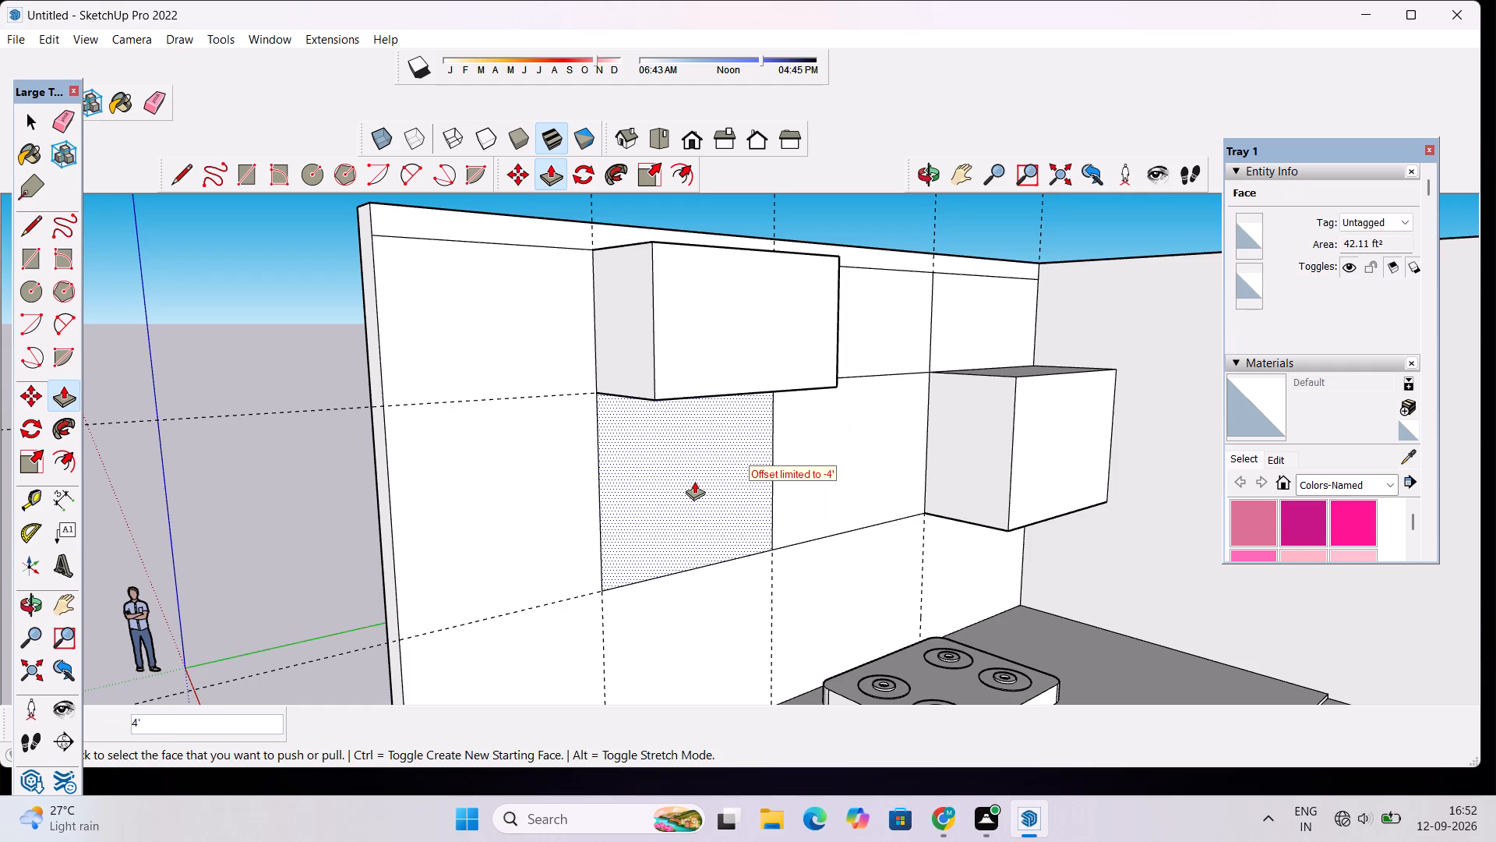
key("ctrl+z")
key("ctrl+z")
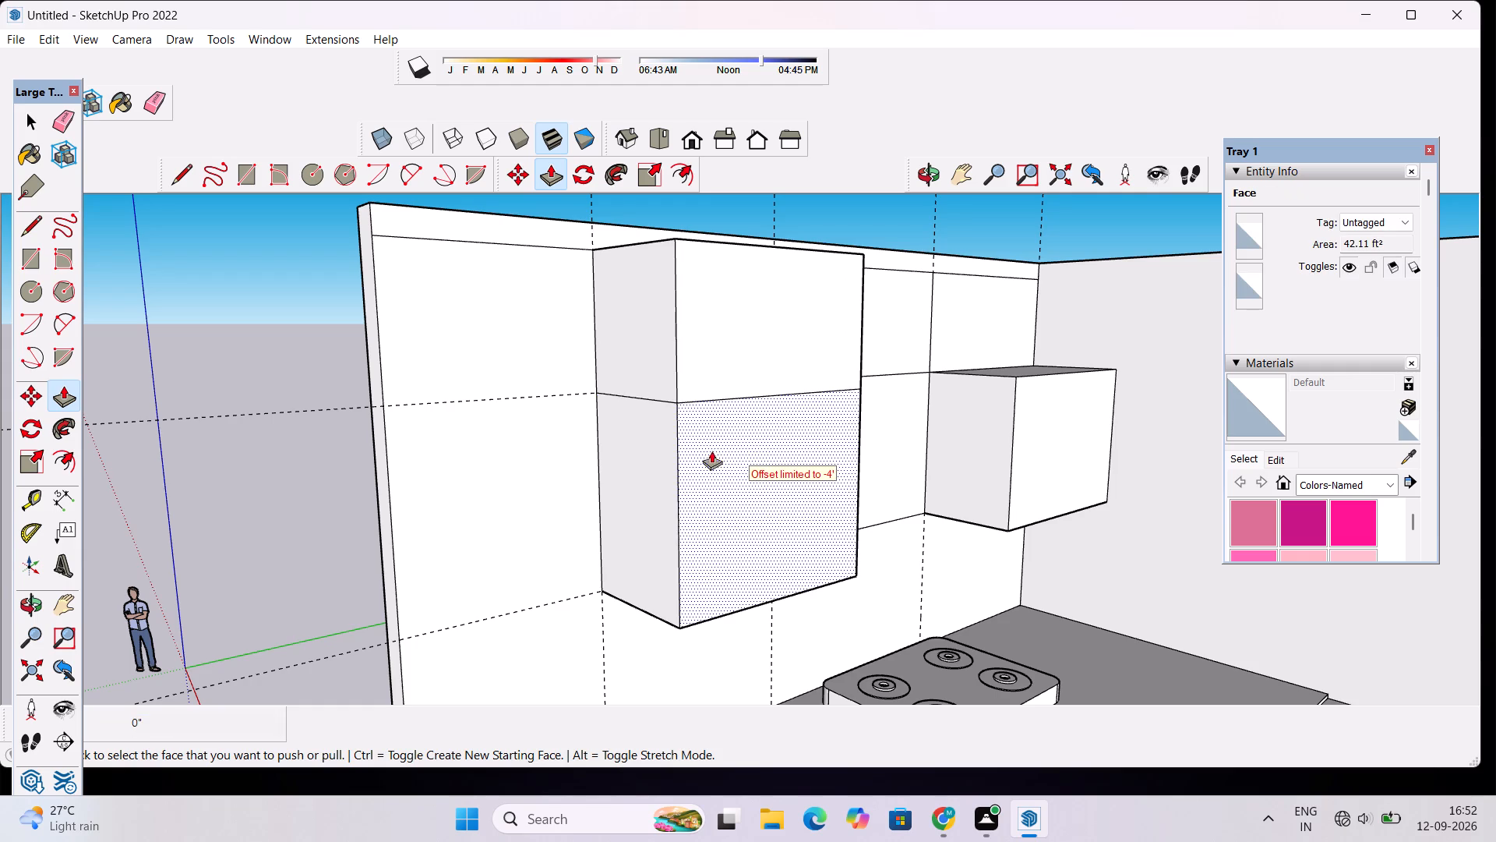
Push the lower sink-side wall cabinet's front face in 9" so it sits behind the upper one.
left_click(722, 447)
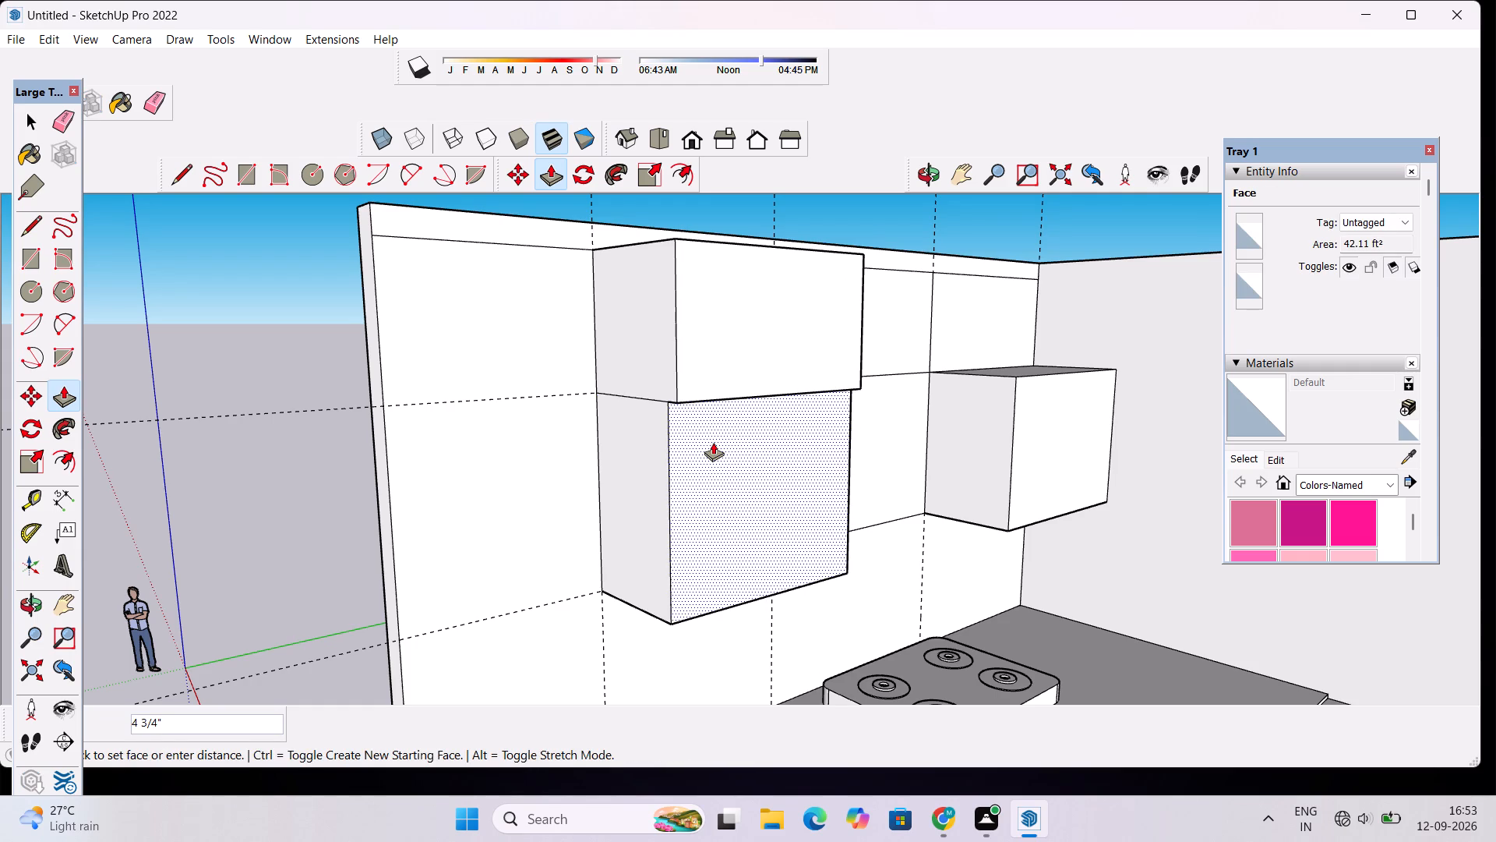
type("9\"")
key("Return")
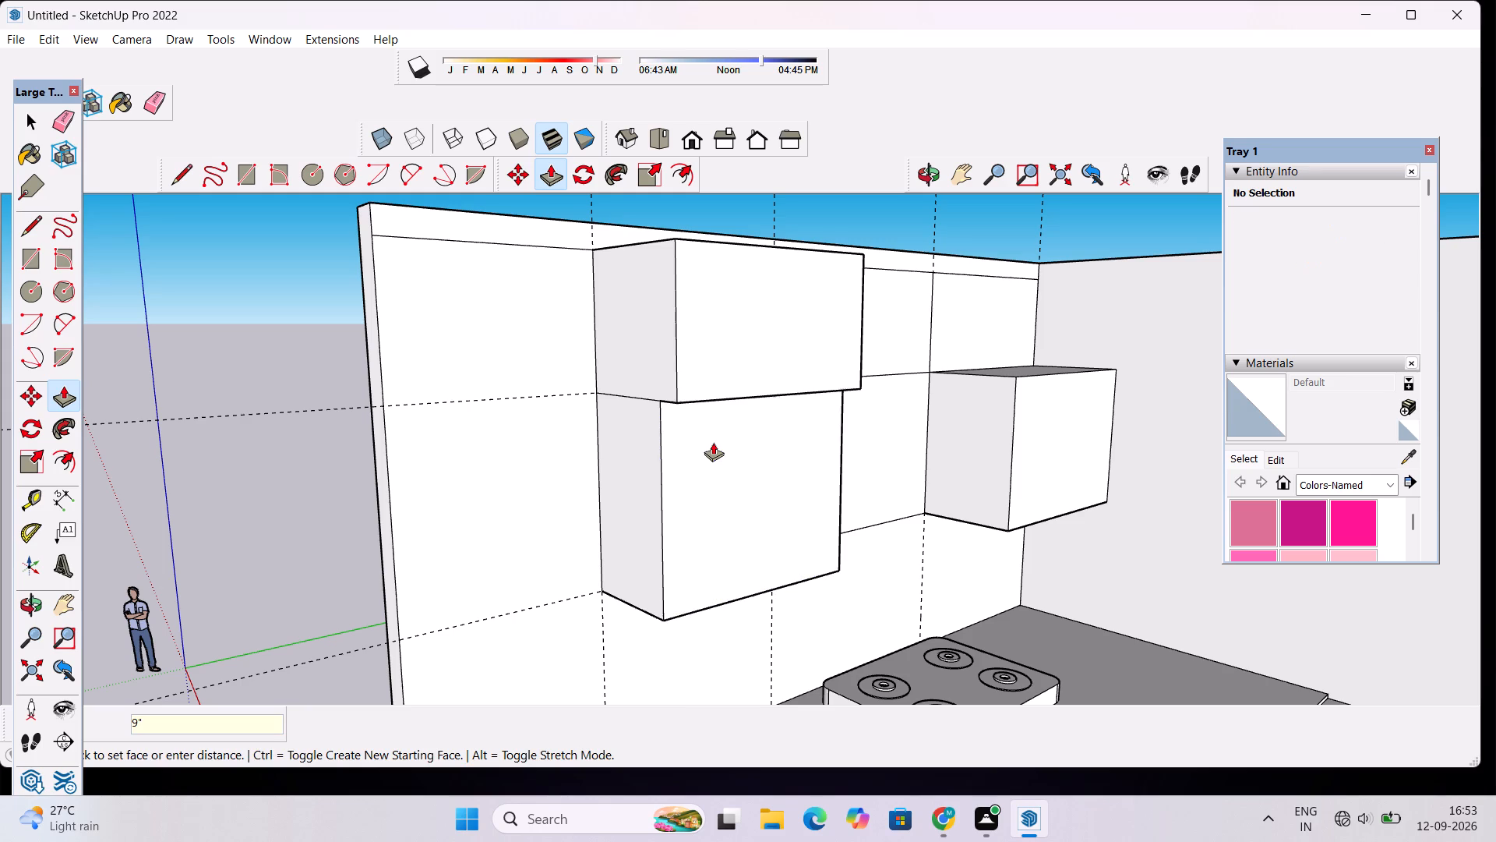
Push the front face of the lower wall cabinet near the room corner in 9", flush with the lower sink-side cabinet.
left_click(928, 174)
left_click_drag(985, 346, 848, 378)
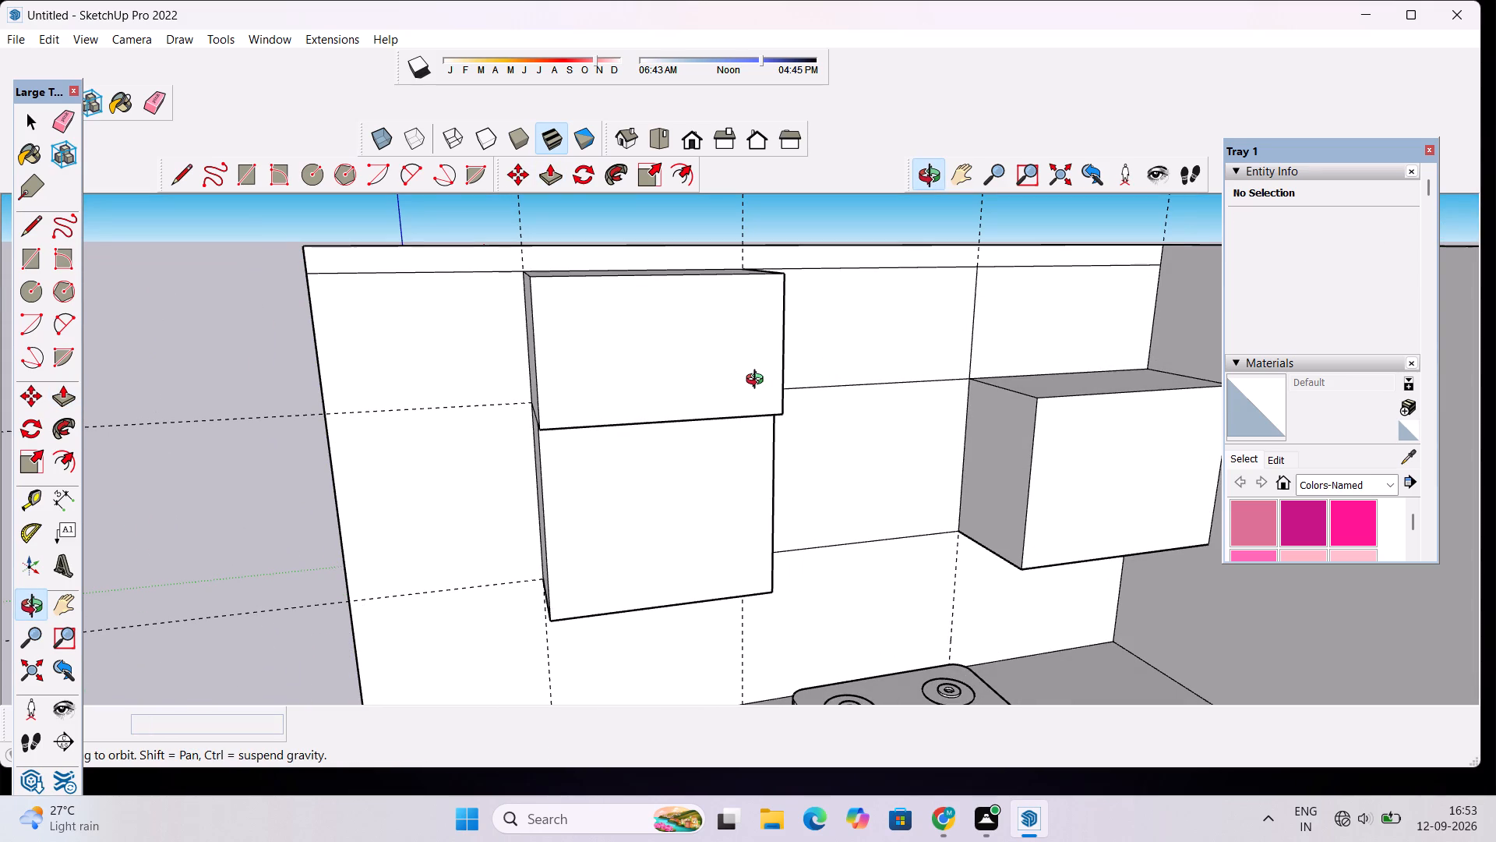
scroll(756, 393, "down", 3)
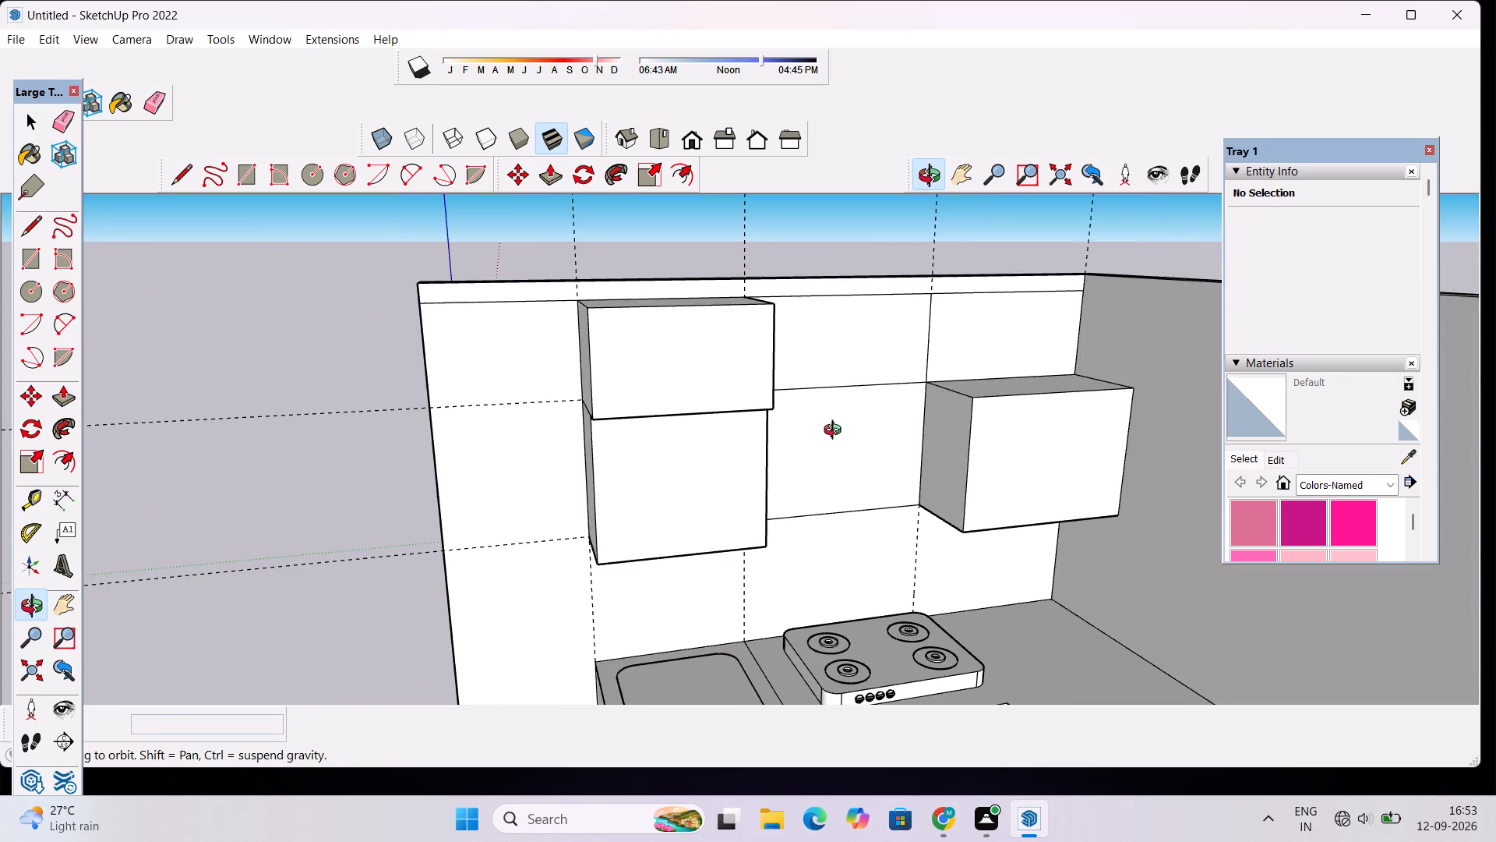
left_click_drag(841, 437, 1078, 532)
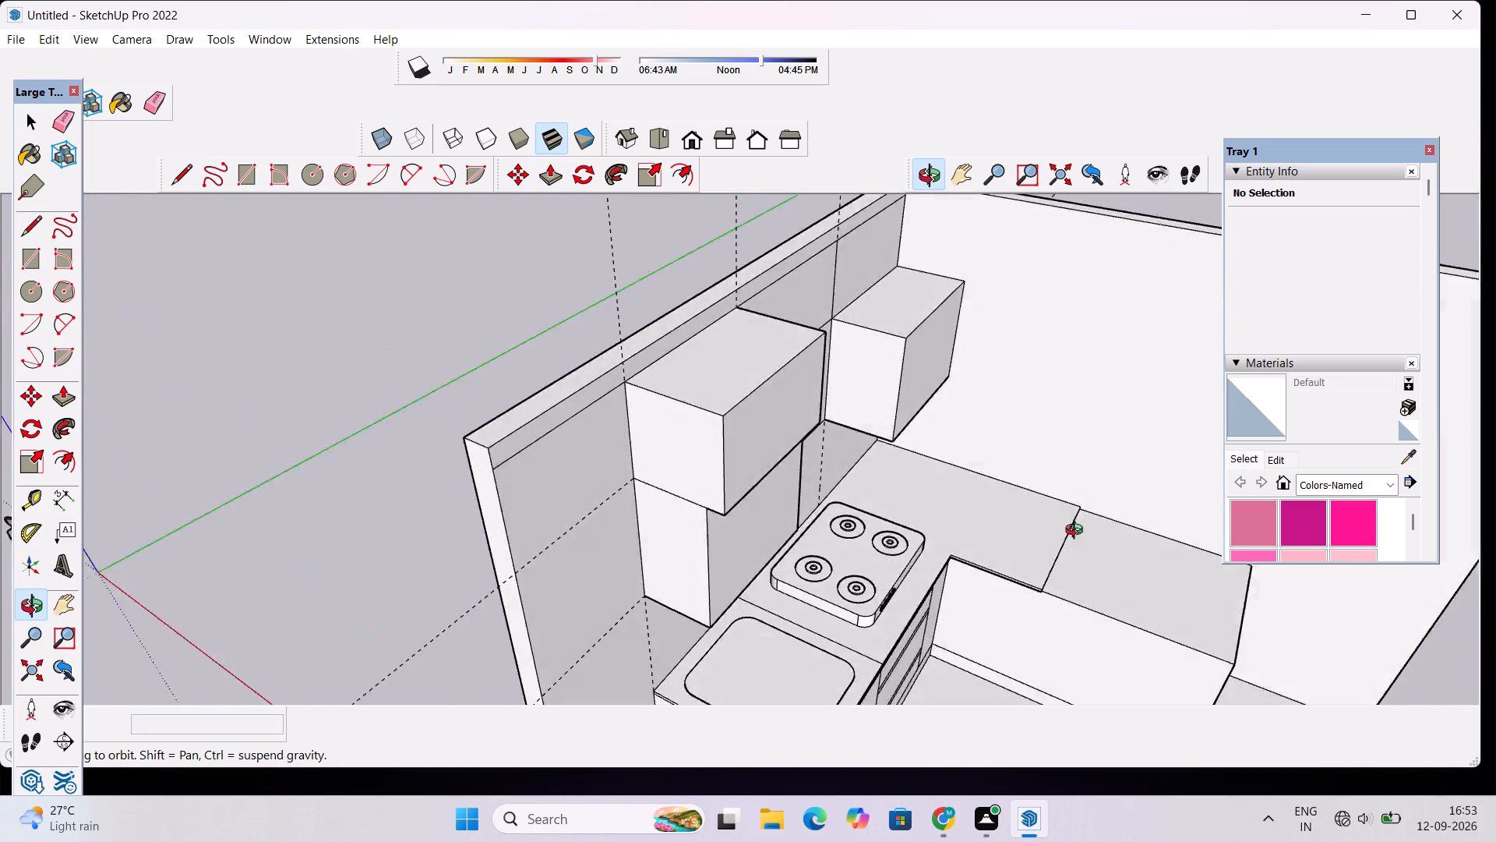
left_click_drag(1078, 532, 1000, 420)
scroll(966, 445, "up", 3)
key("p")
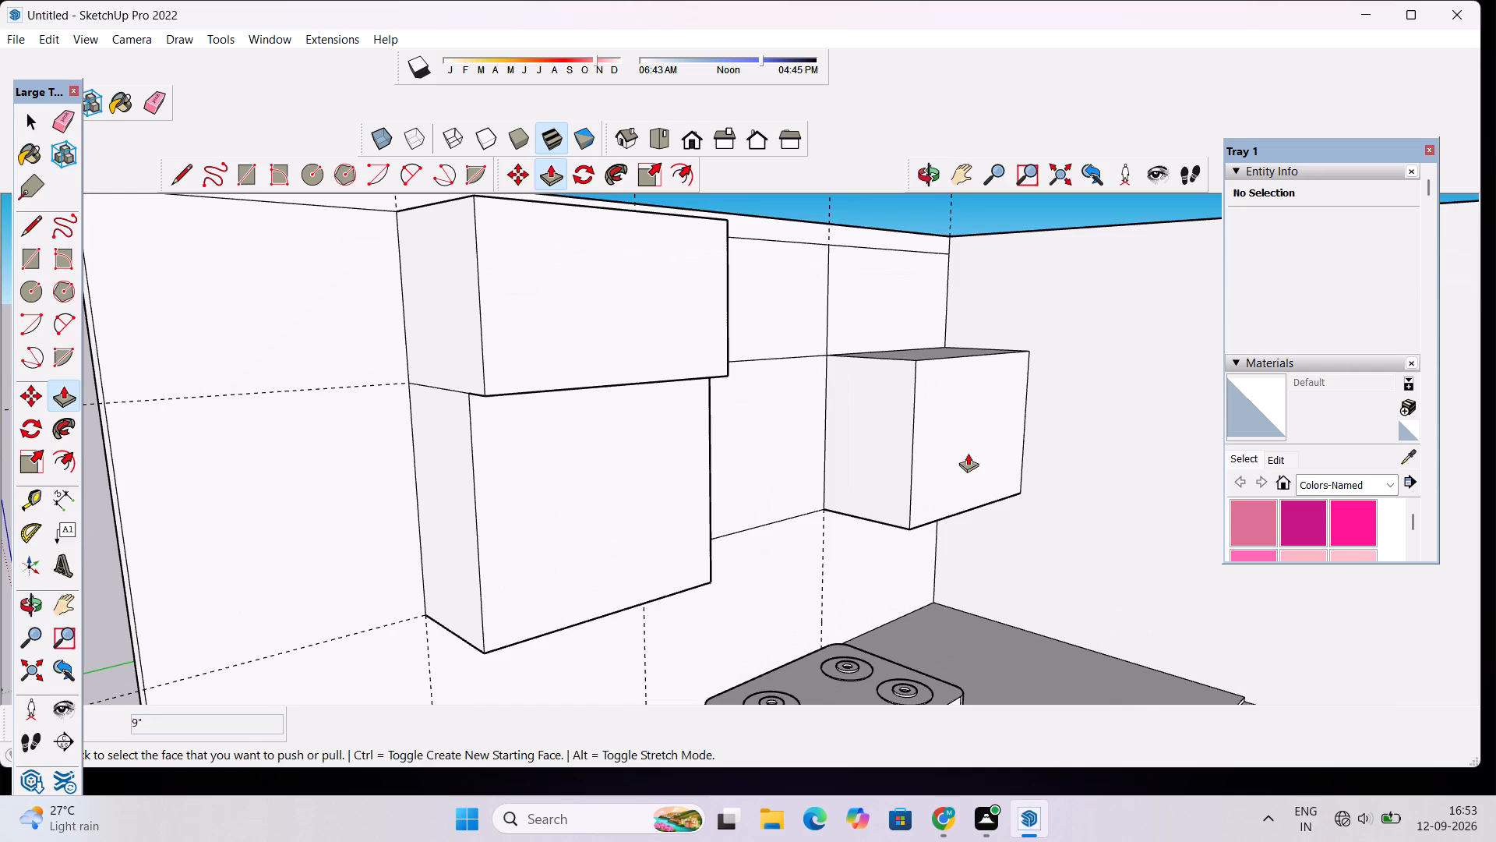
left_click(968, 453)
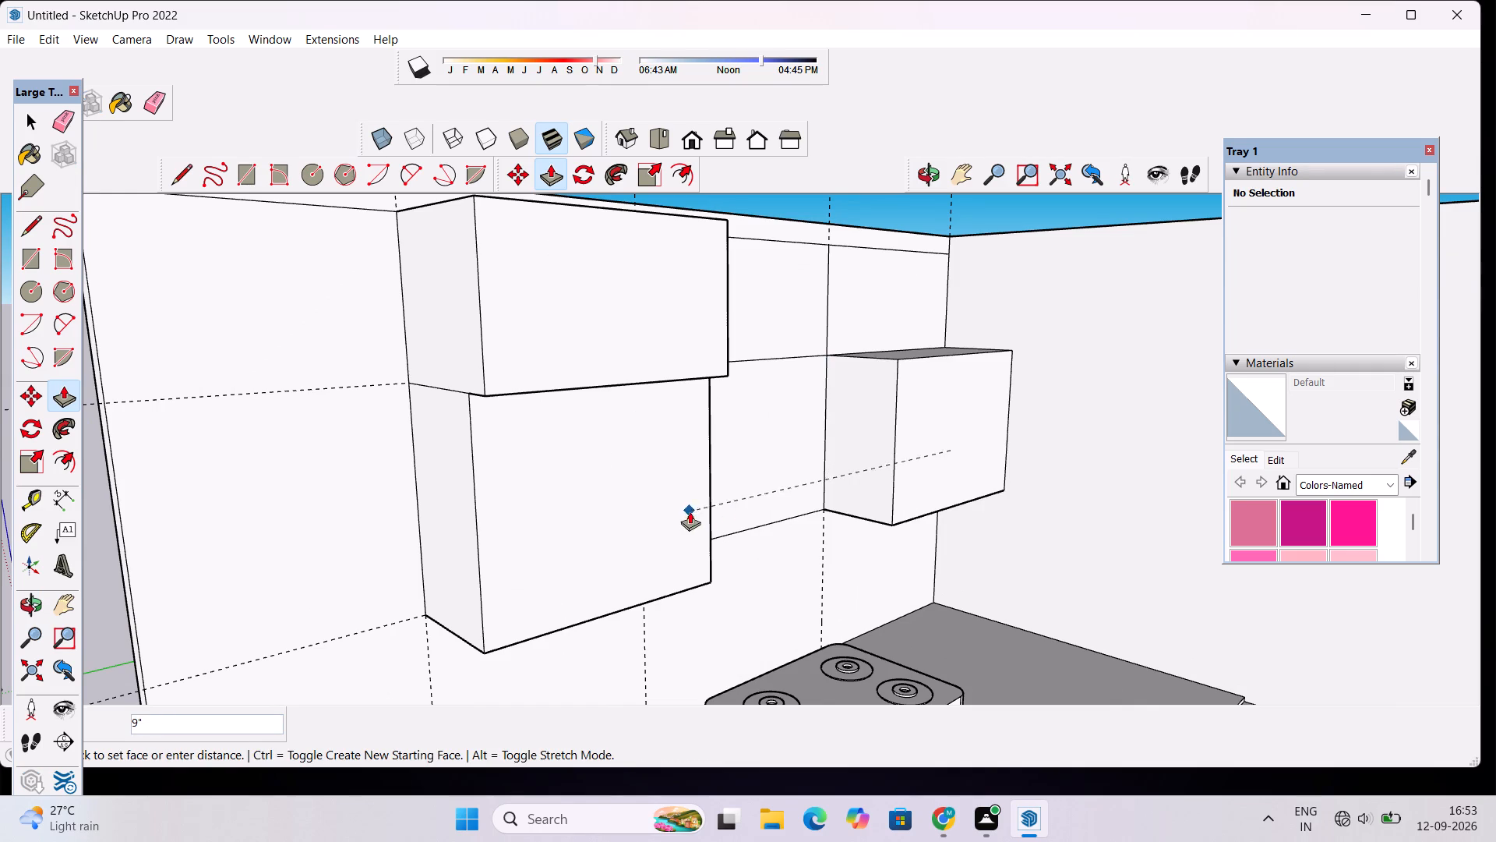
left_click(690, 511)
Pull the wall panel above the lower corner cabinet out 3' 3", flush with that cabinet's front.
left_click(847, 321)
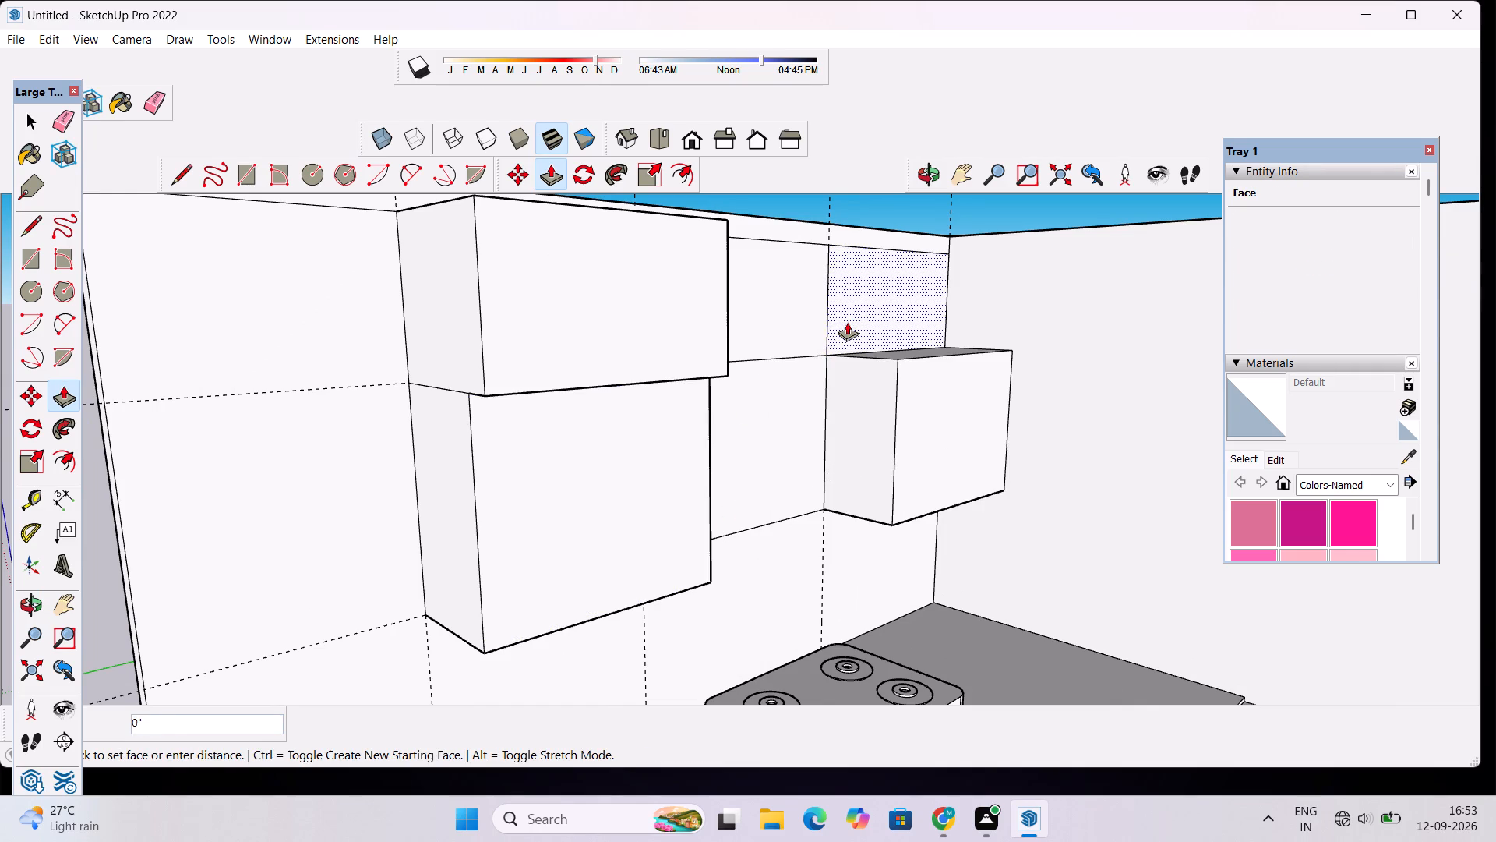
left_click(714, 340)
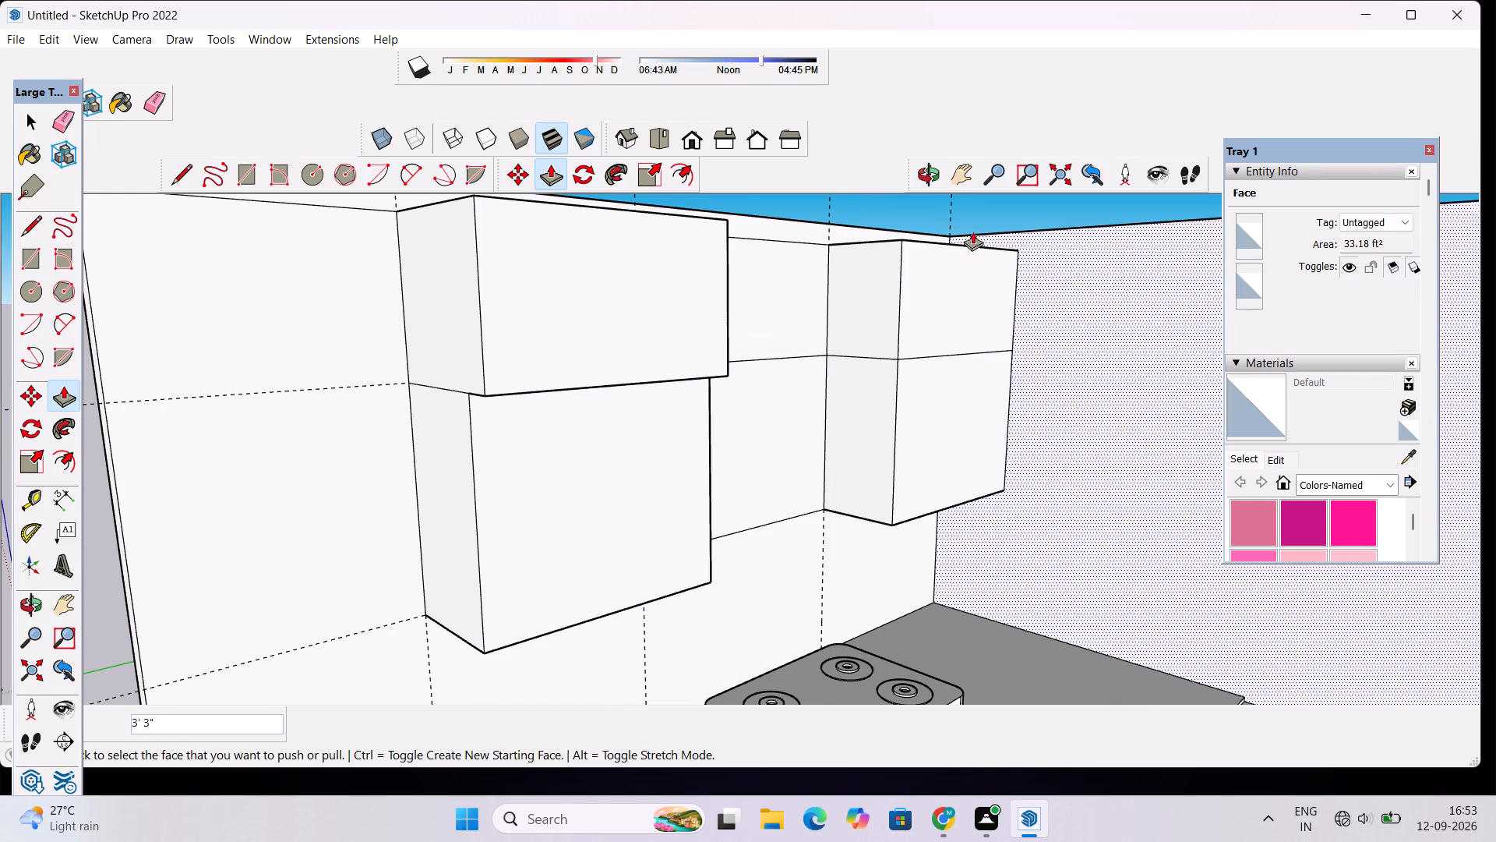
left_click(926, 426)
left_click(706, 443)
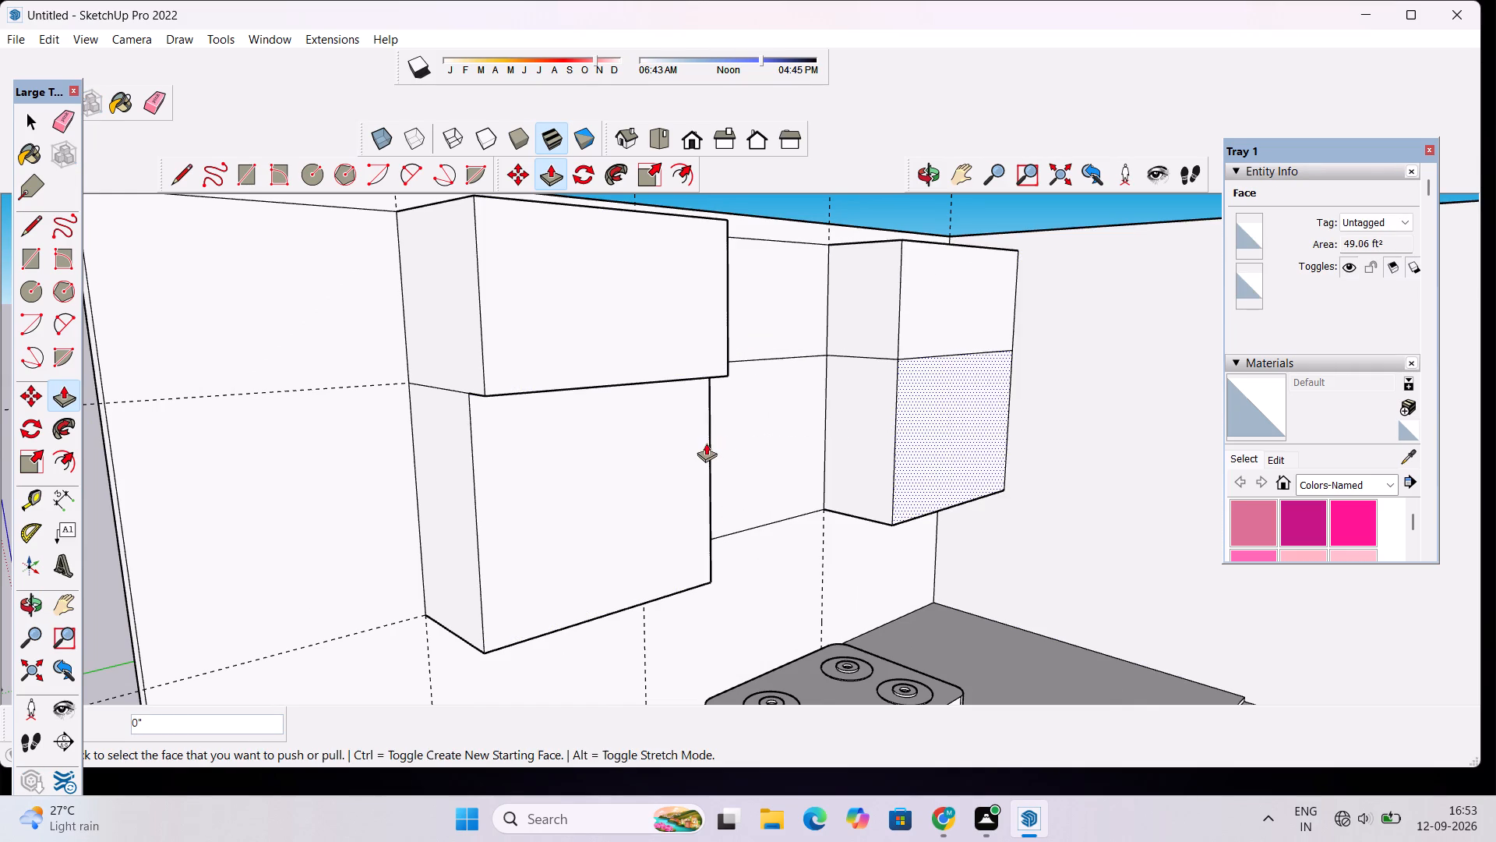
Push the lower corner wall cabinet's front face in 2' 10 1/4" toward the wall and inspect it from above.
scroll(849, 324, "down", 3)
left_click(933, 178)
left_click_drag(946, 307, 945, 309)
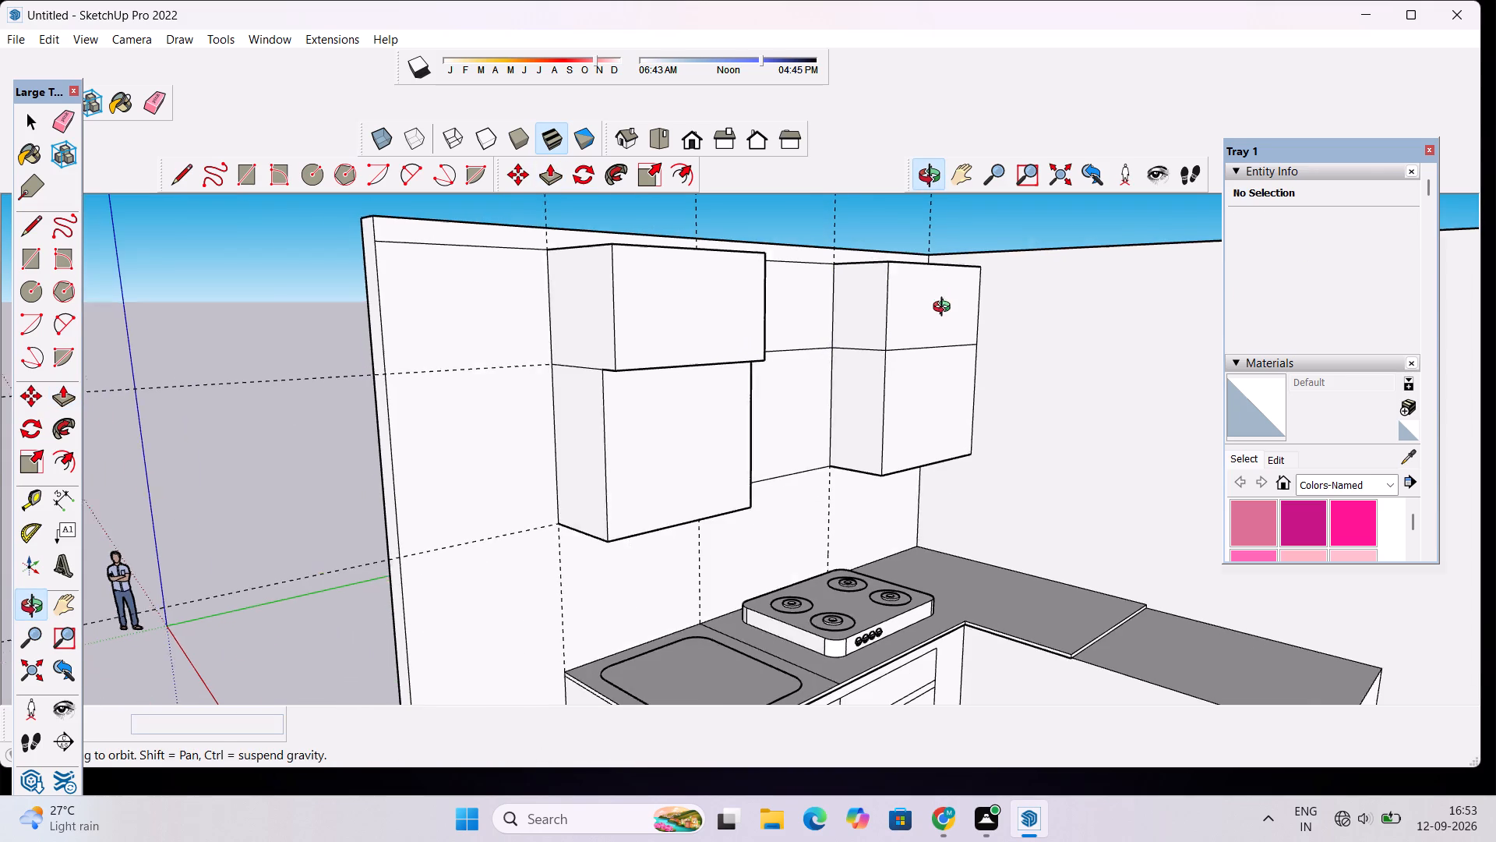
left_click_drag(945, 309, 863, 138)
scroll(842, 327, "up", 4)
left_click_drag(841, 330, 947, 628)
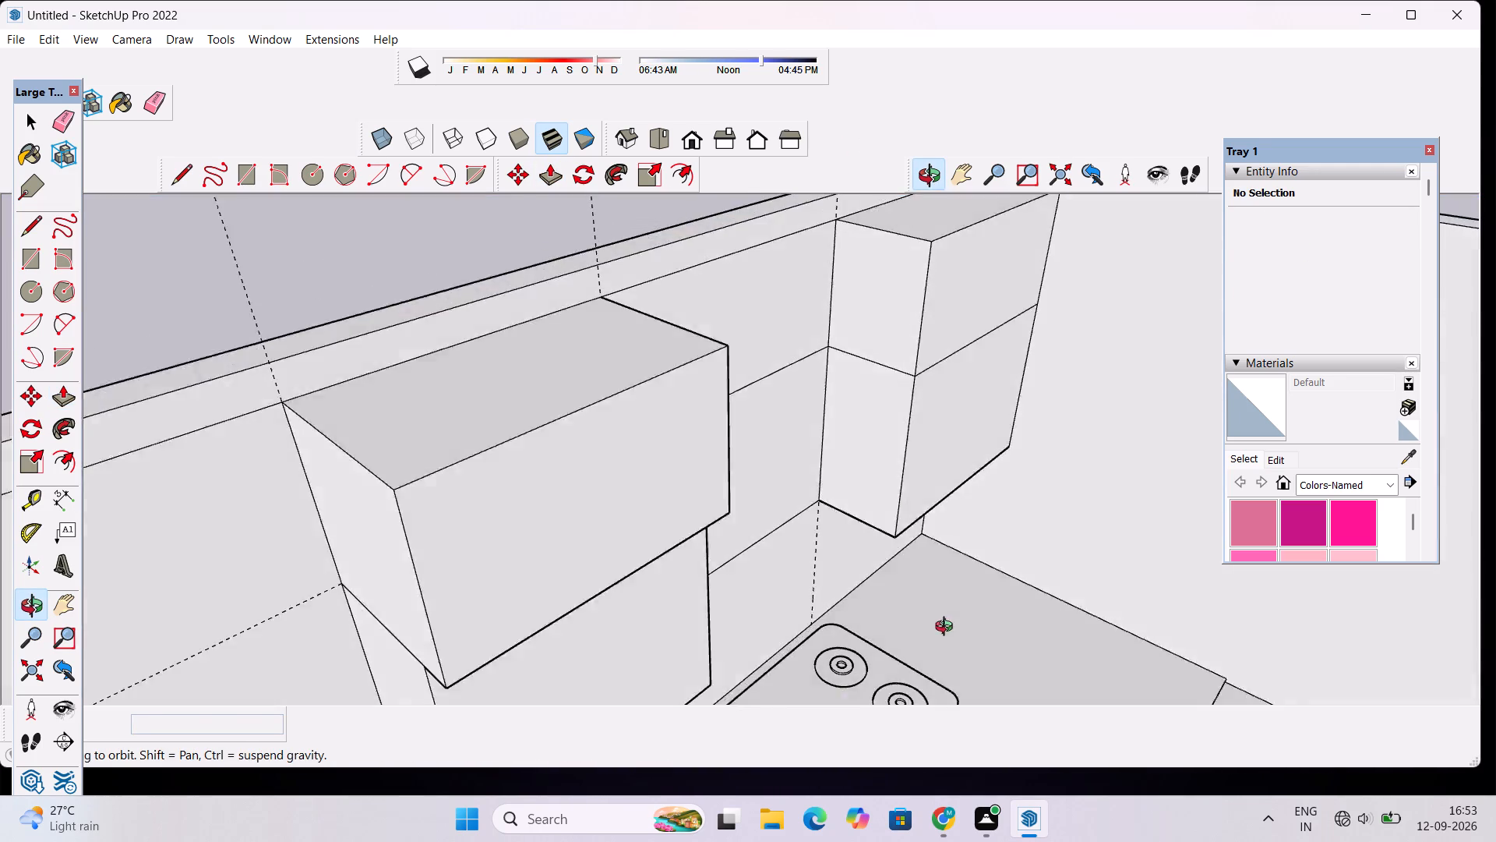
left_click_drag(947, 628, 1047, 639)
scroll(785, 479, "down", 11)
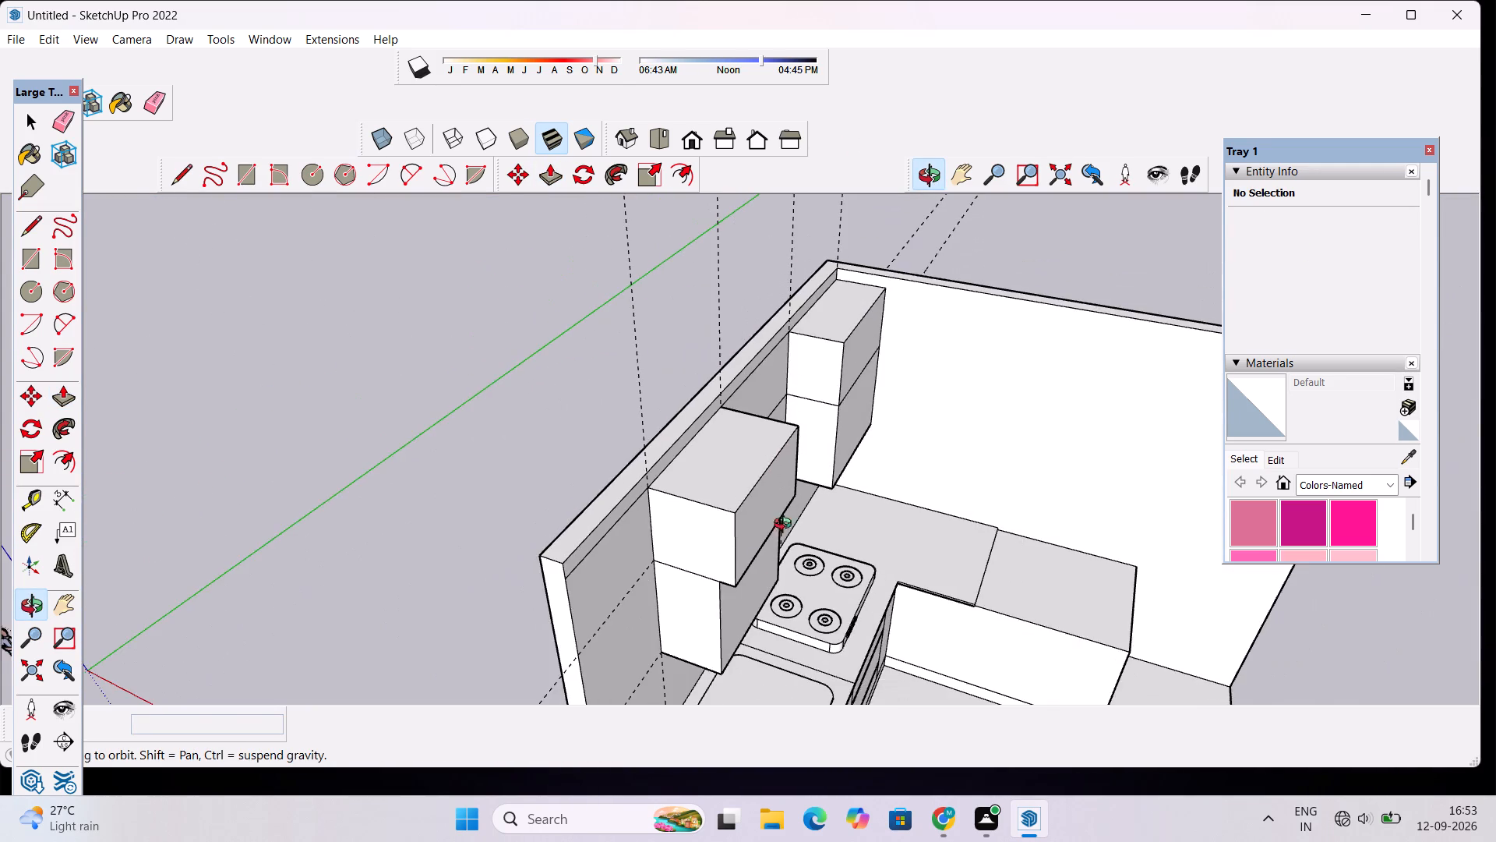
left_click_drag(764, 564, 835, 379)
scroll(841, 384, "up", 6)
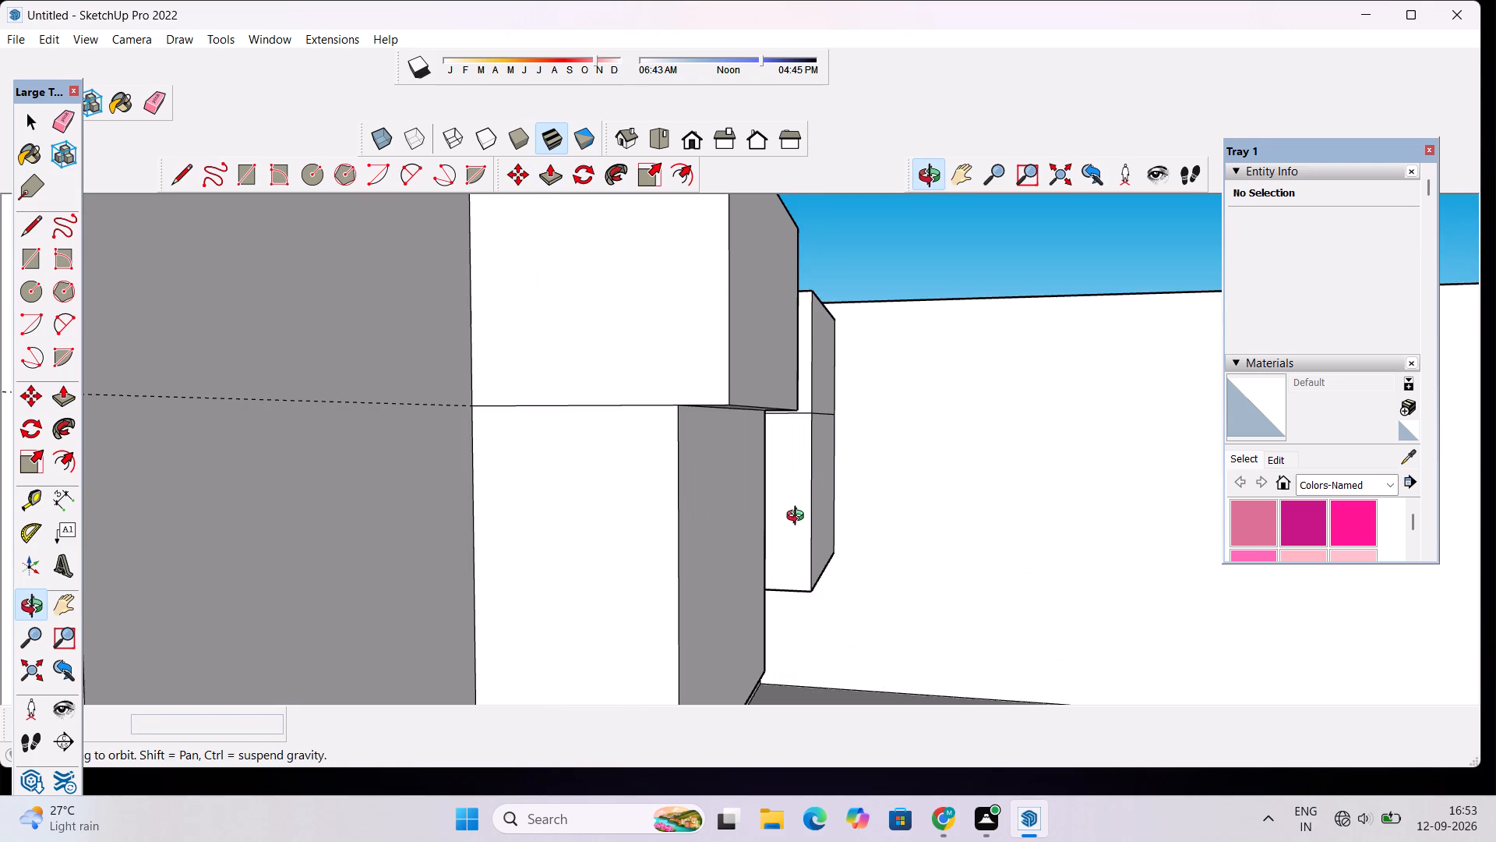
scroll(799, 518, "up", 2)
key("p")
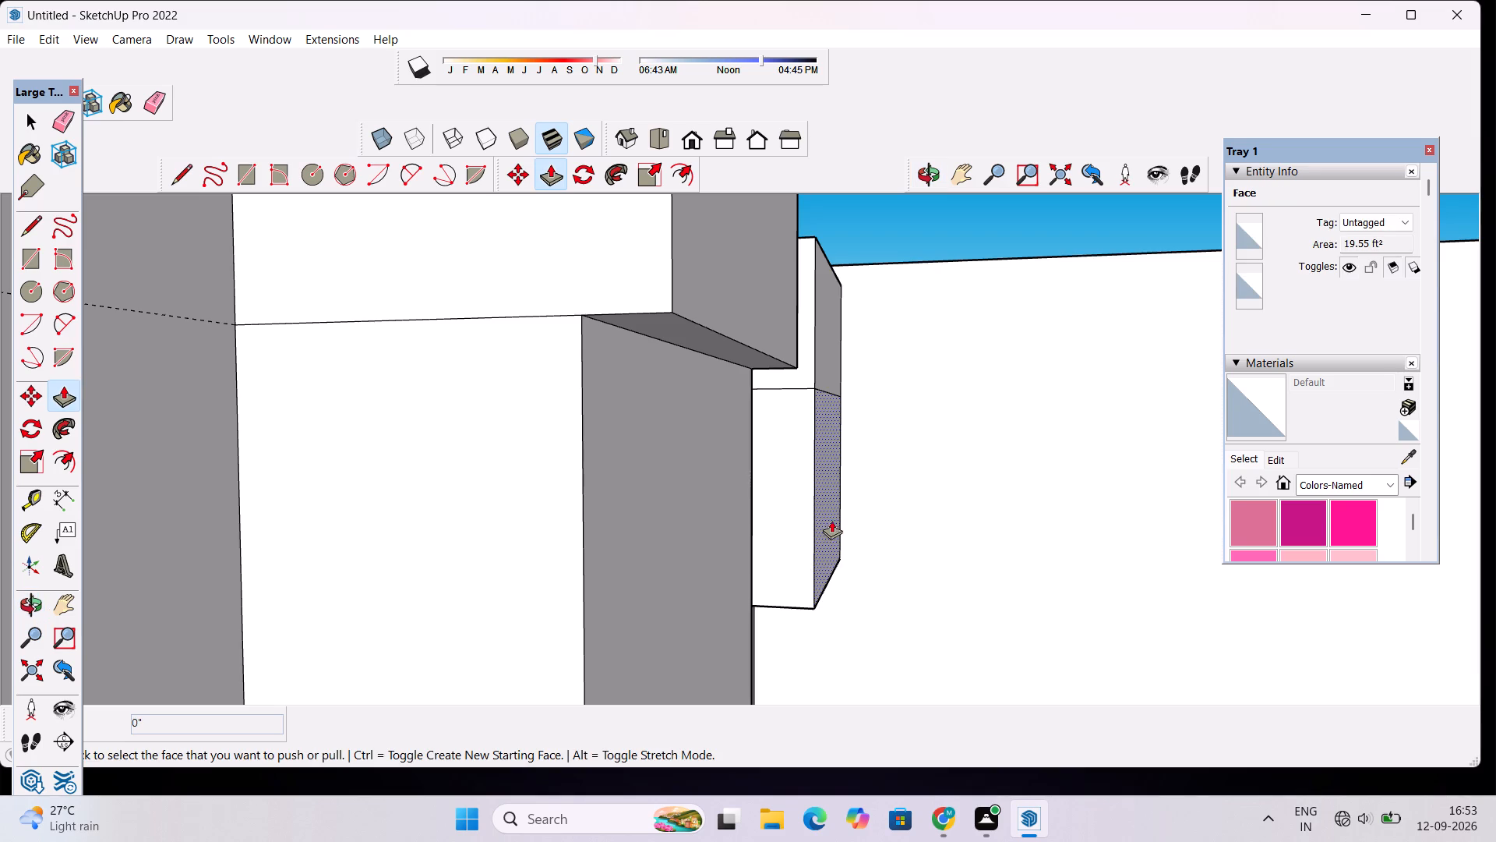
left_click(831, 518)
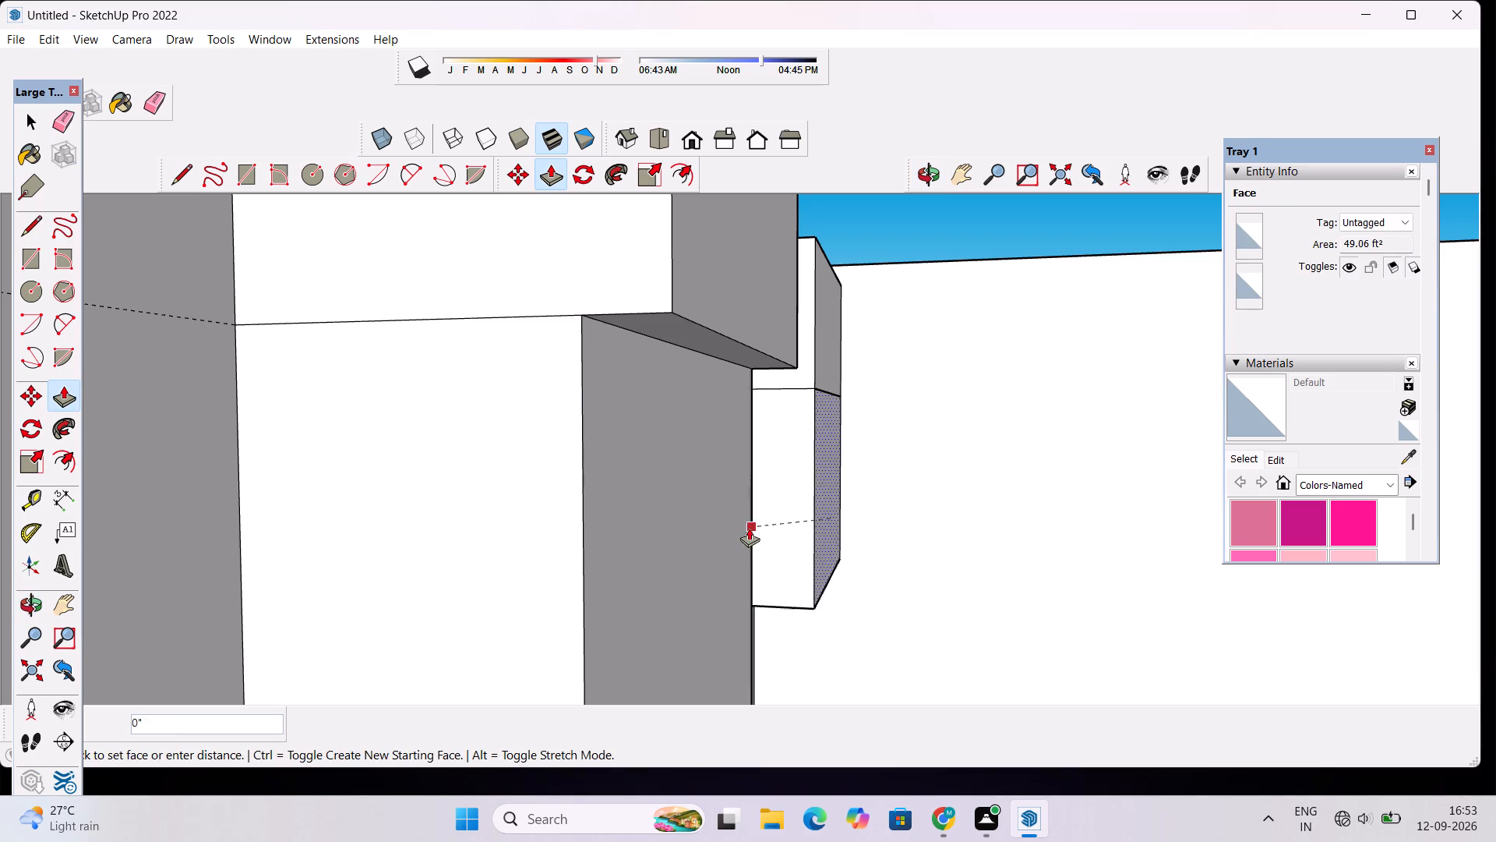
left_click(745, 529)
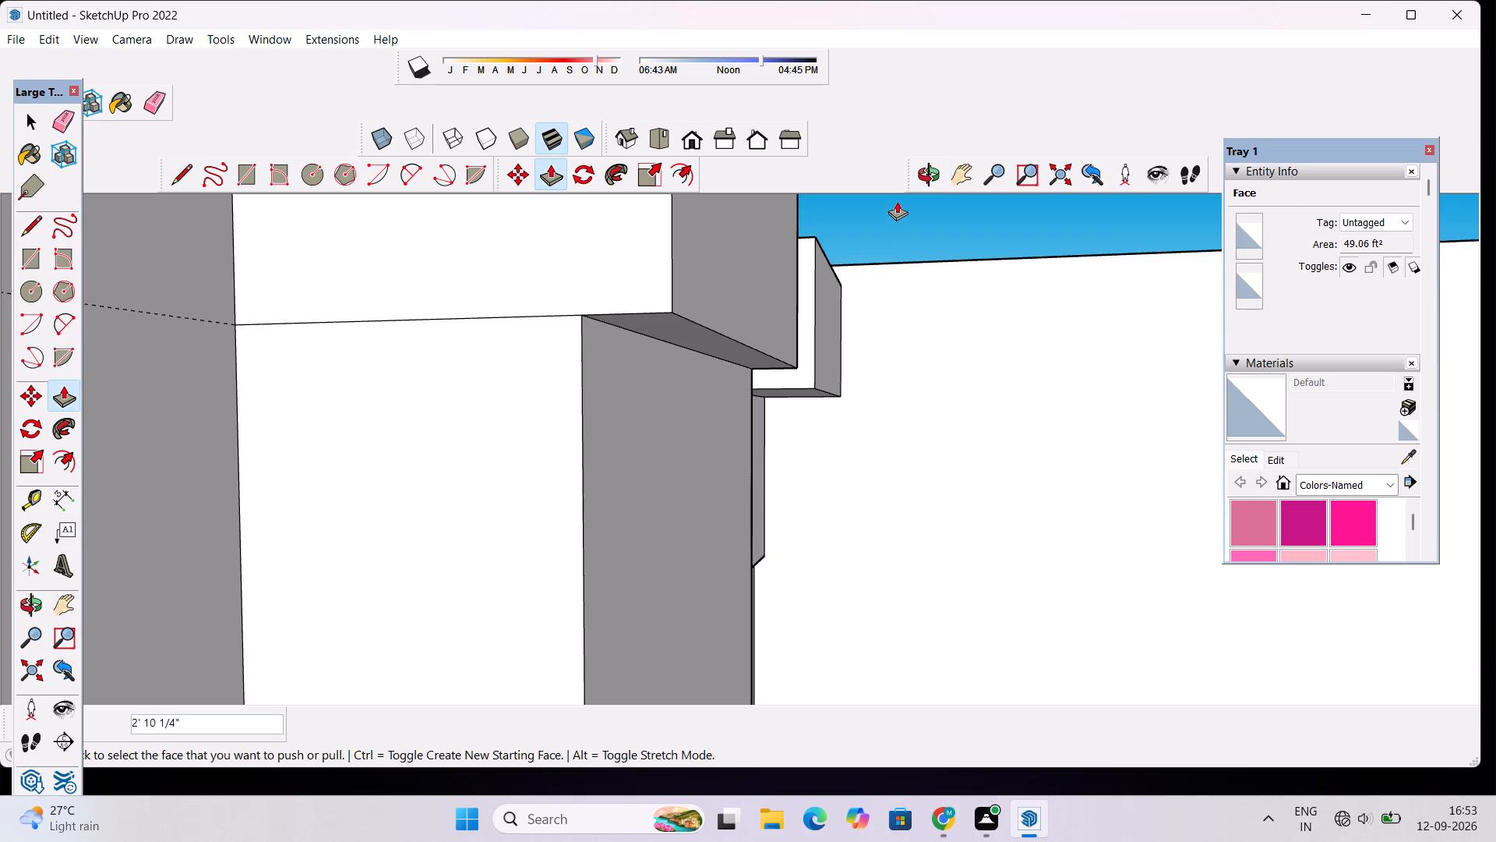
left_click(912, 178)
left_click_drag(949, 315, 770, 430)
scroll(770, 430, "down", 5)
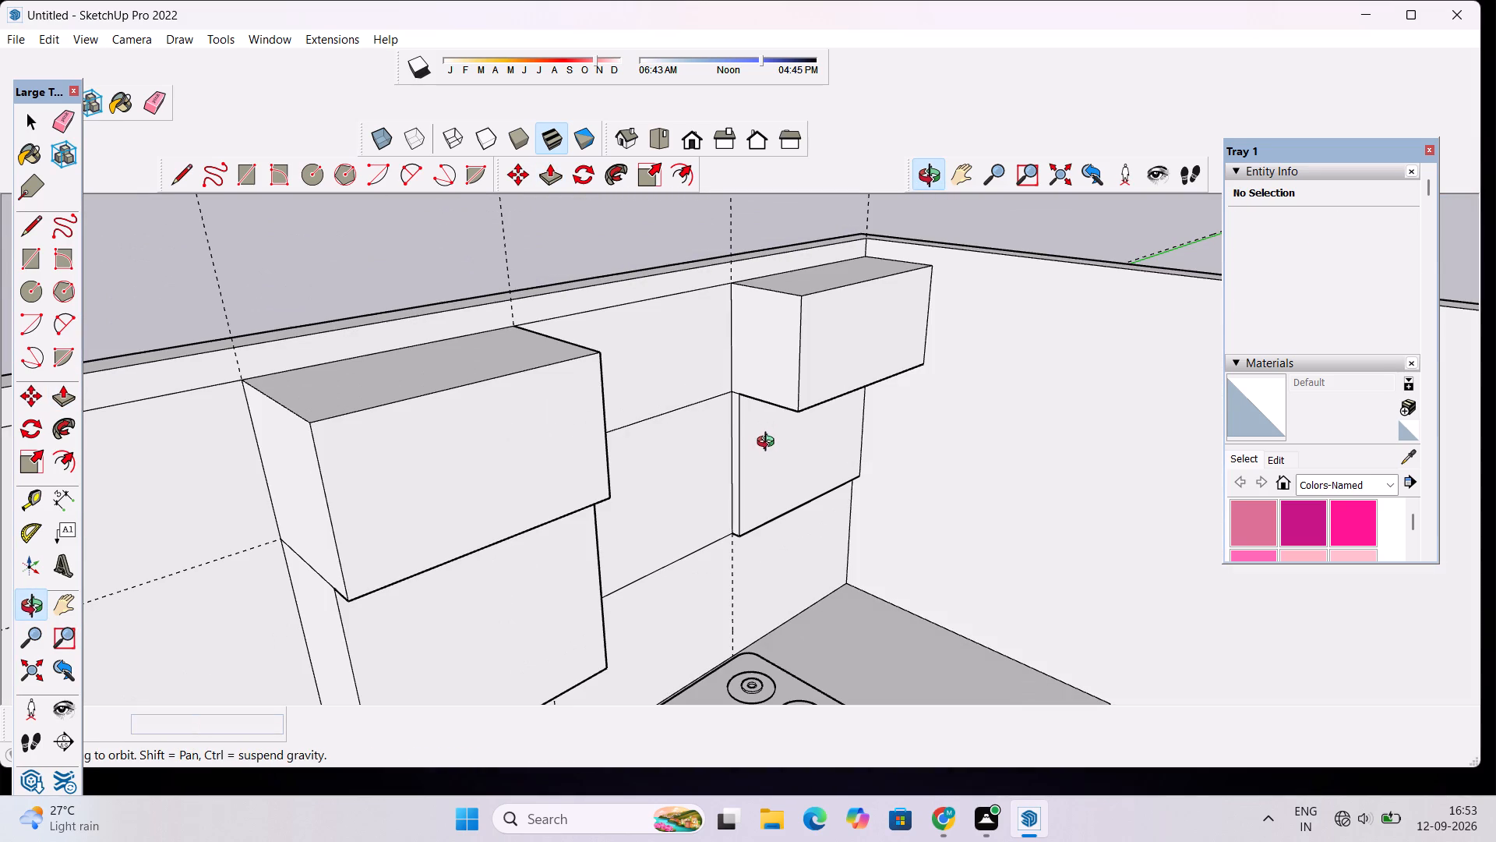
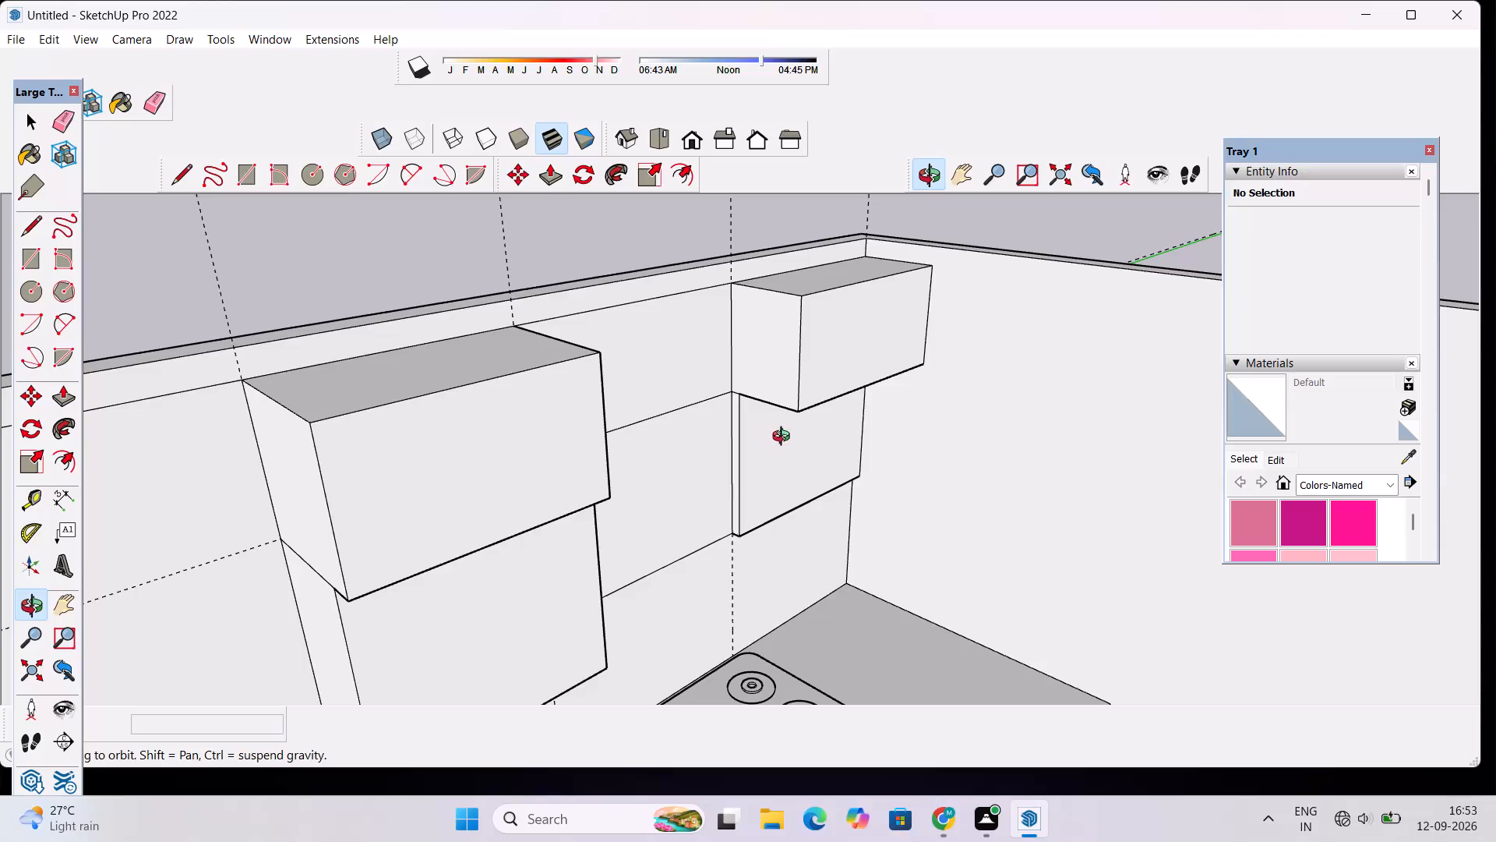
Undo the last push/pull on the lower corner wall cabinet and push its front face back 9".
key("ctrl+z")
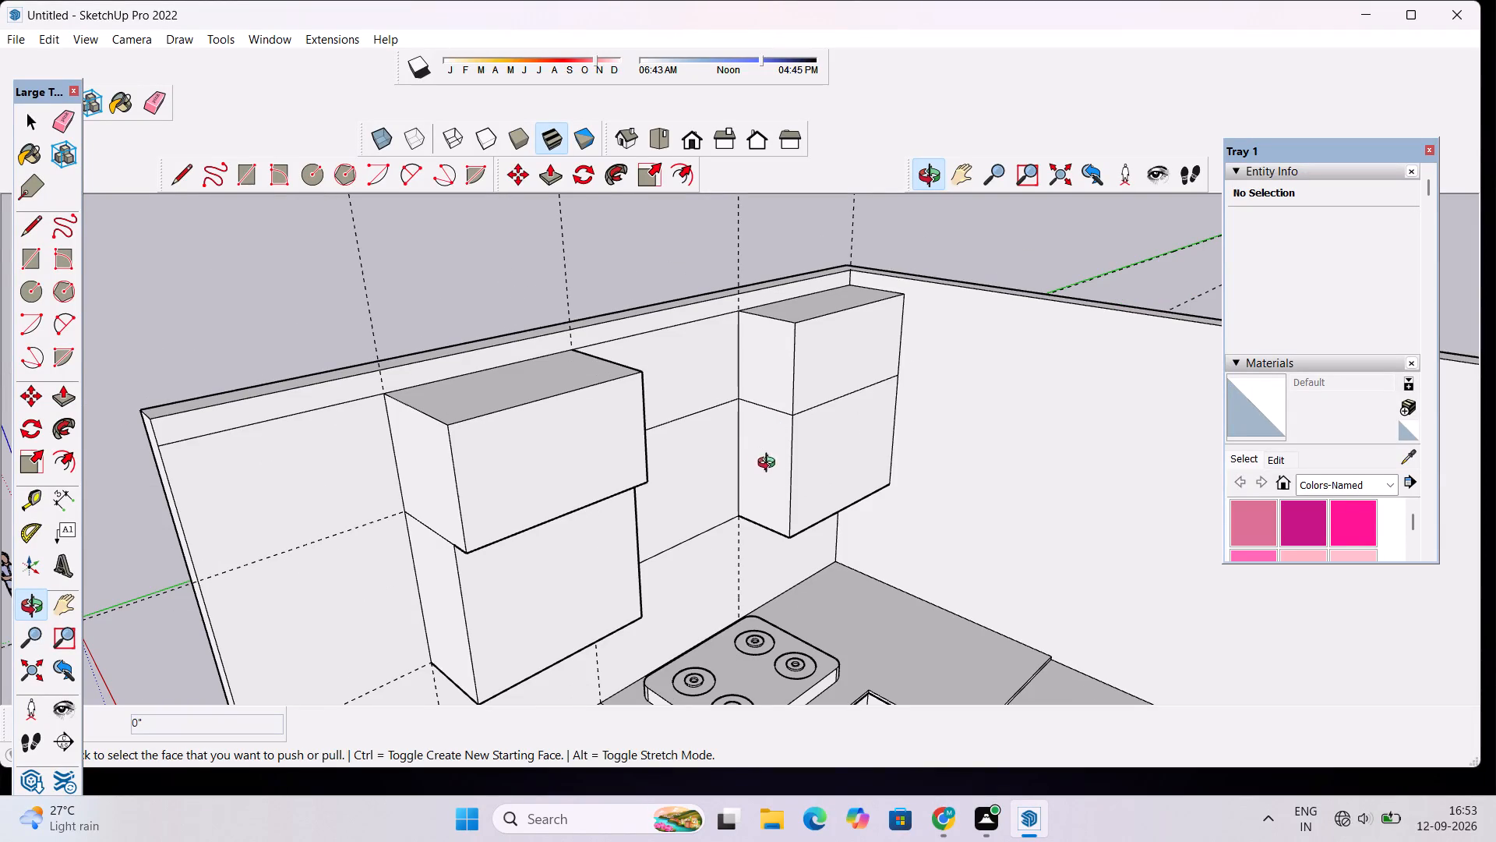
key("space")
left_click(816, 460)
key("p")
left_click(793, 455)
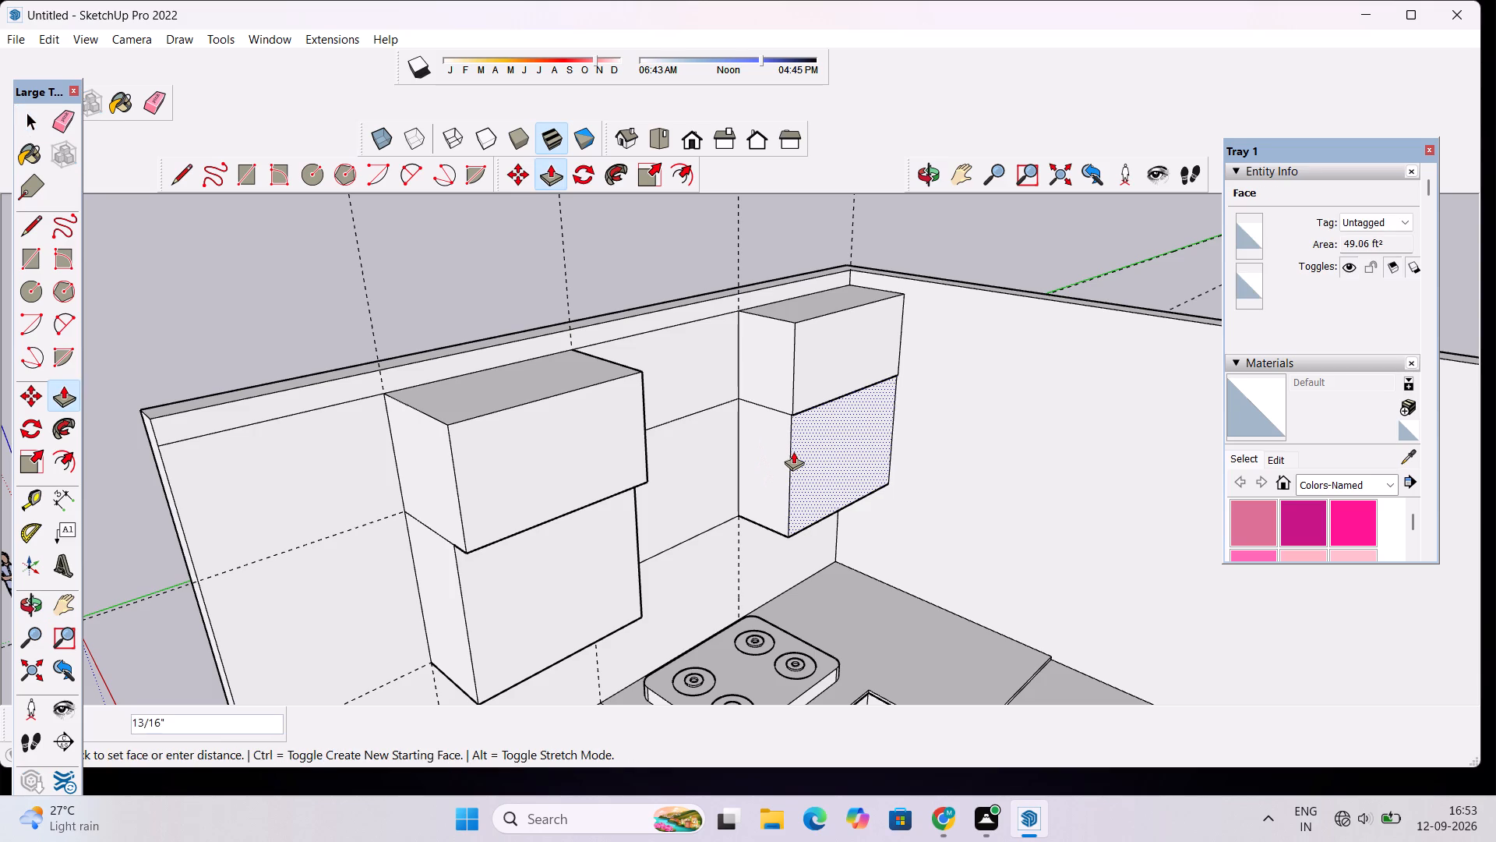
type("9\"")
key("Return")
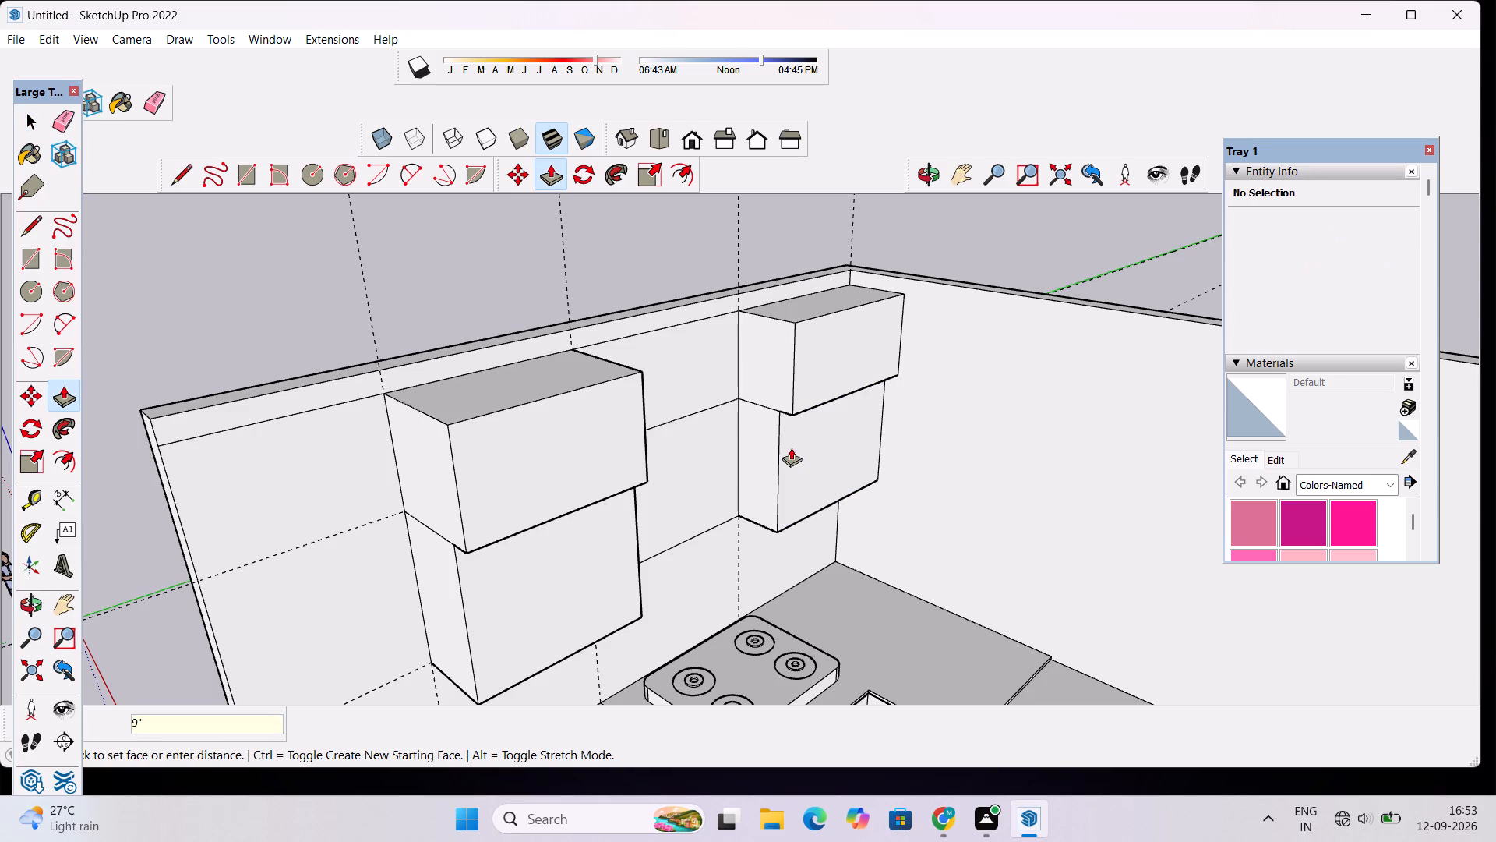
Pull the upper wall panel between the two upper cabinets out 3' 3", flush with the corner cabinet's front.
left_click(726, 387)
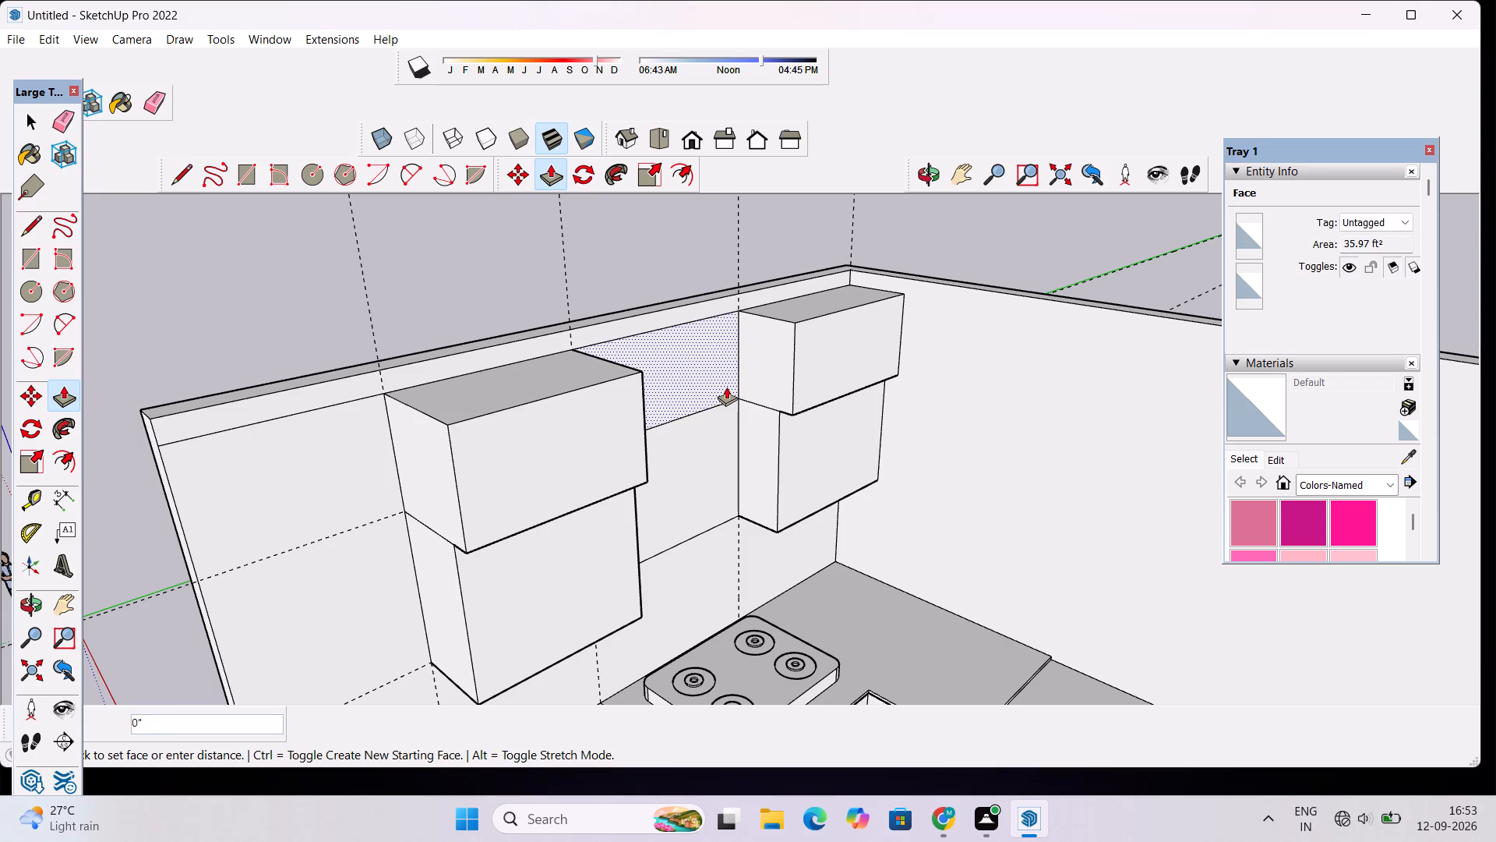
left_click(799, 333)
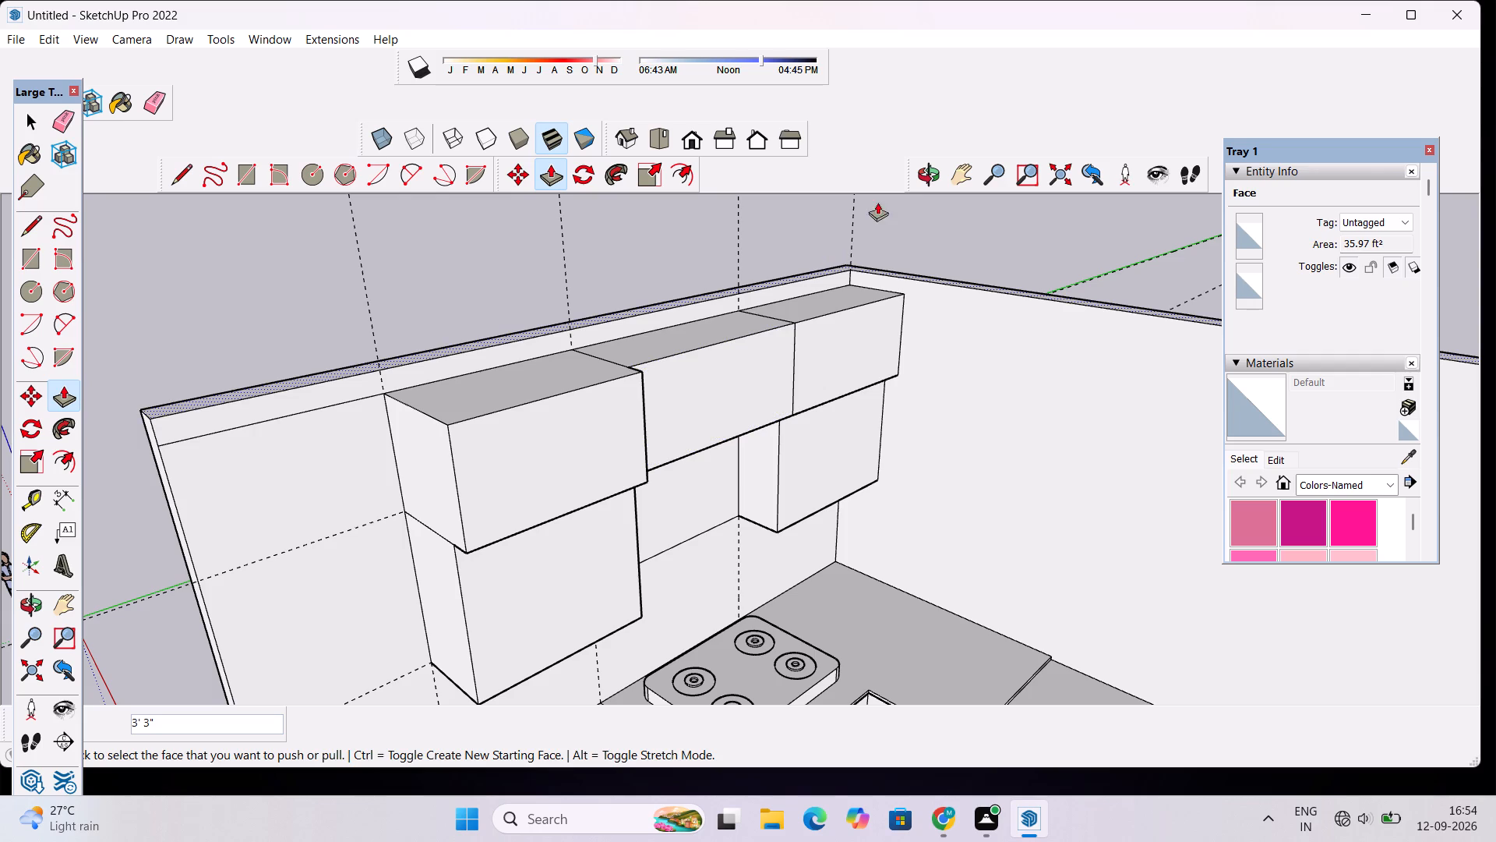
Push the front face of the upper cabinet above the sink back 9", flush with the middle upper cabinet.
left_click(919, 179)
left_click_drag(997, 359, 624, 377)
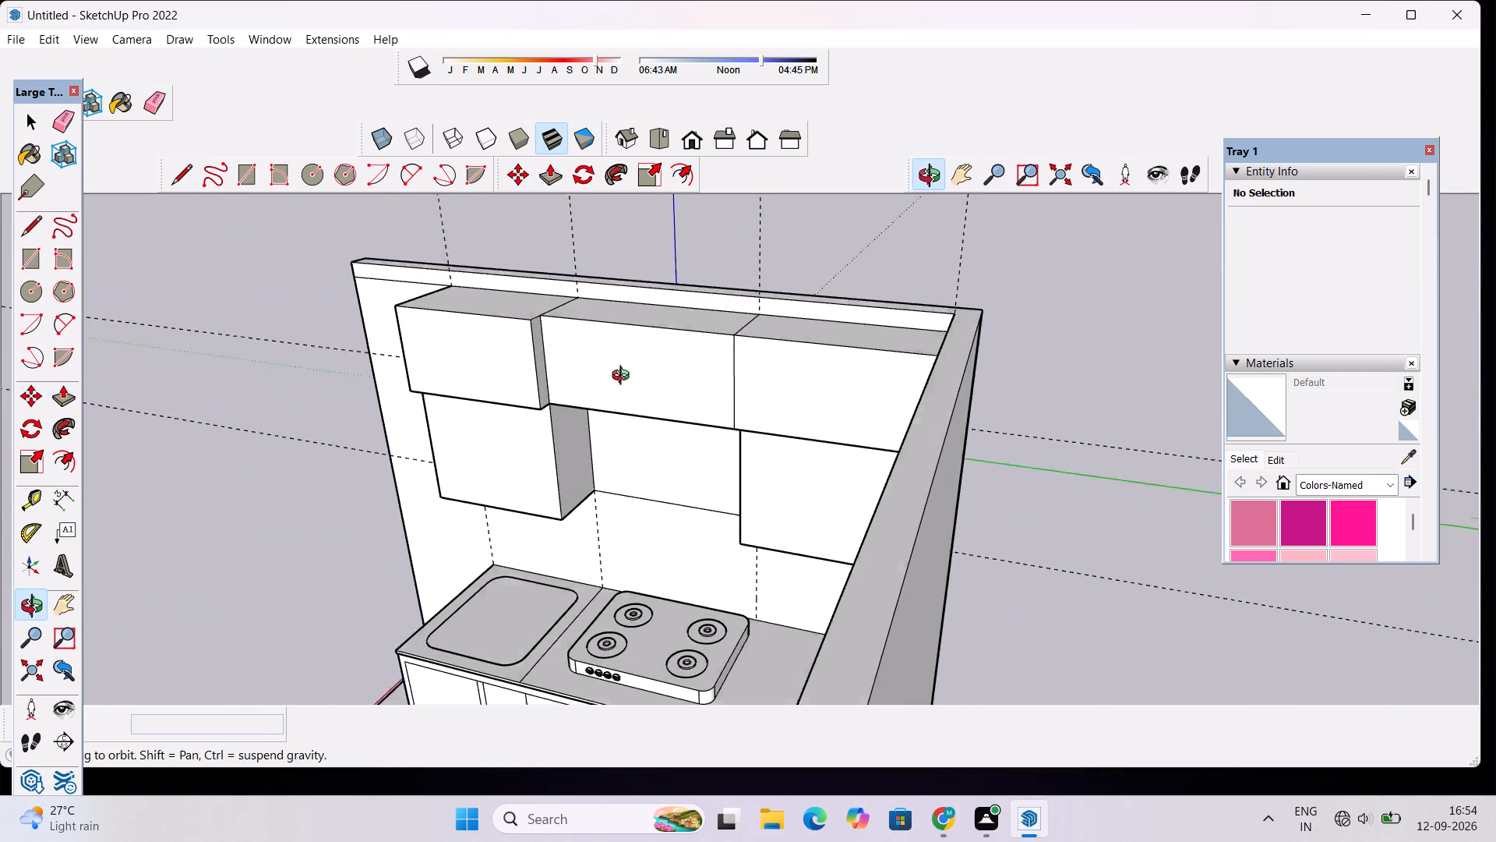
left_click_drag(624, 377, 663, 508)
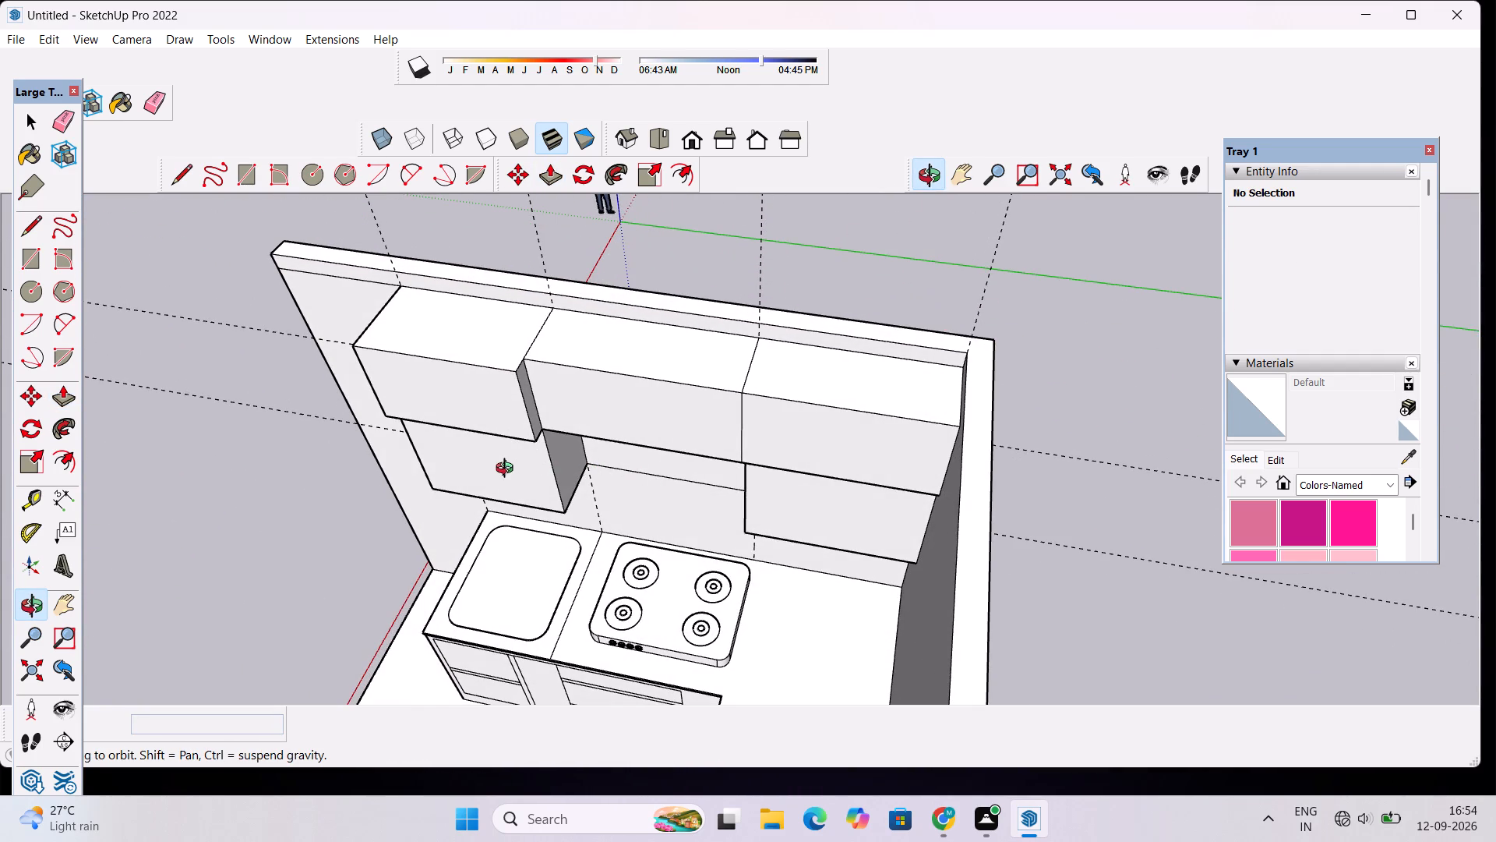
scroll(503, 472, "up", 5)
key("space")
left_click(503, 417)
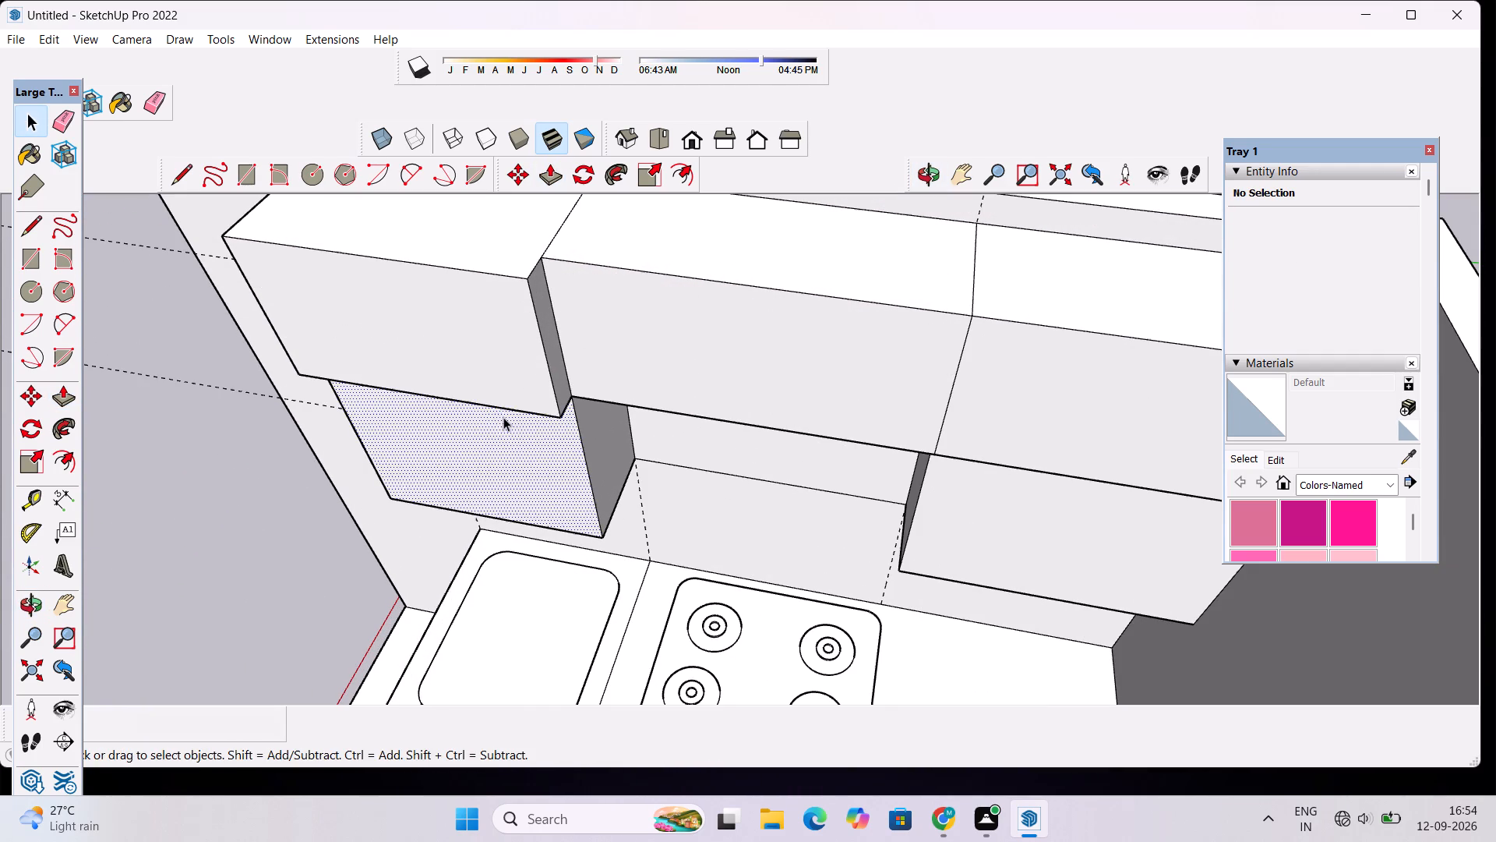
left_click(509, 376)
key("p")
left_click(509, 376)
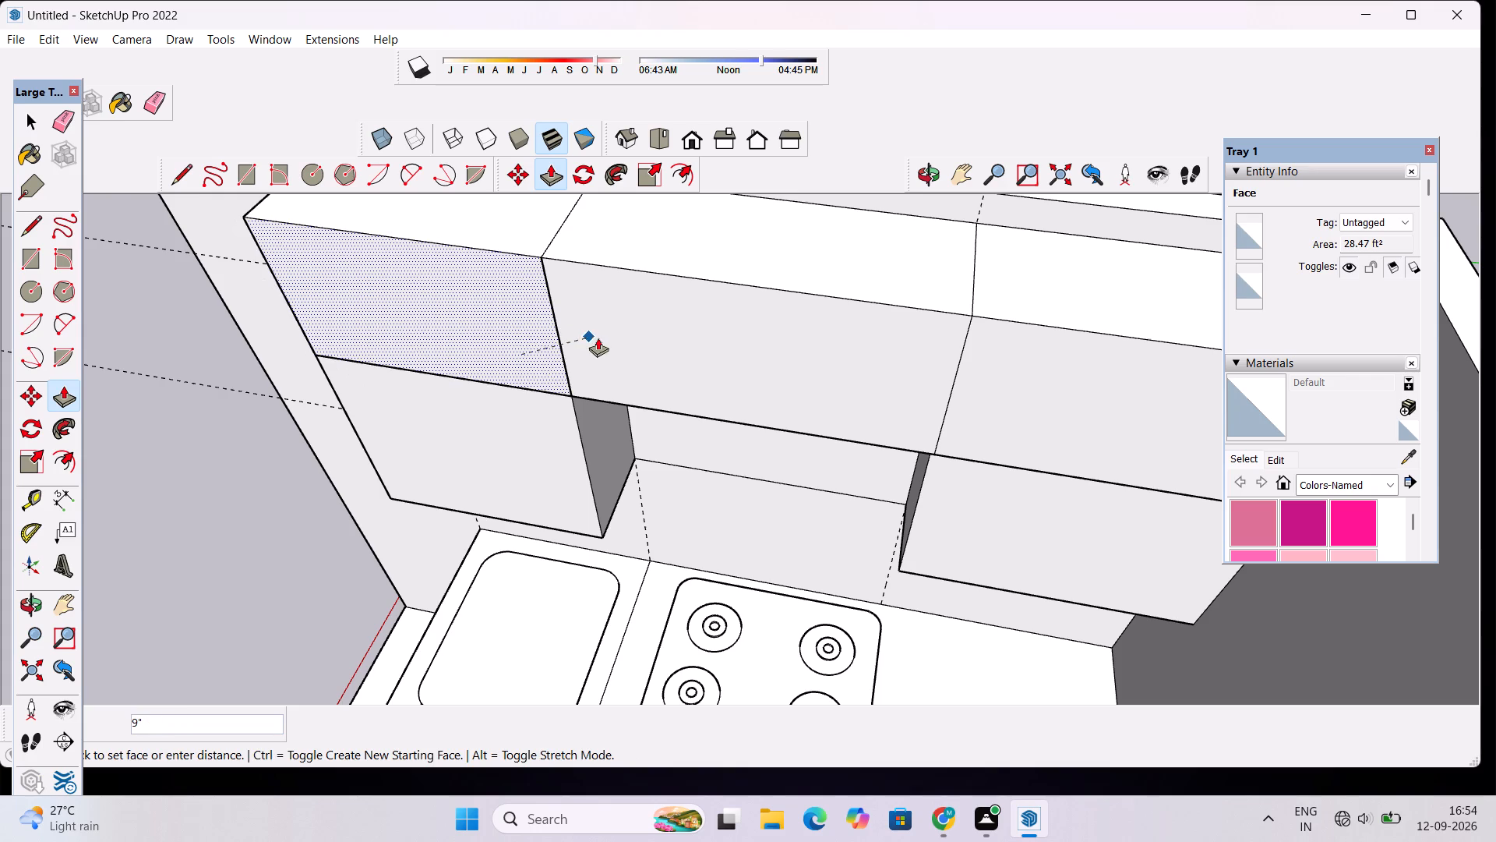
left_click(631, 338)
Push the front face of the lower wall cabinet above the sink back 2".
scroll(813, 320, "down", 4)
left_click(925, 176)
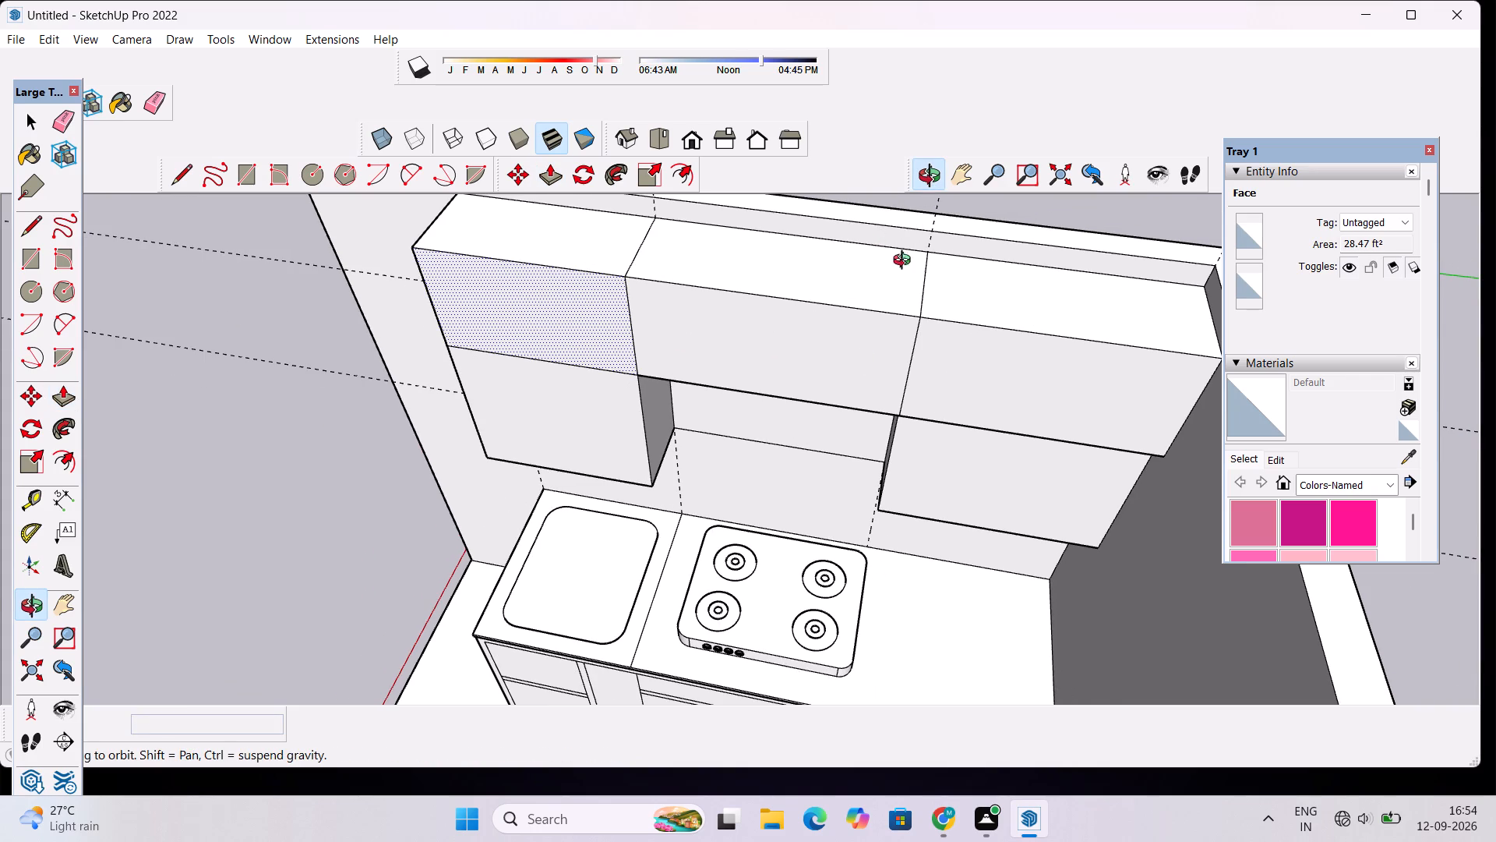
left_click_drag(618, 543, 929, 372)
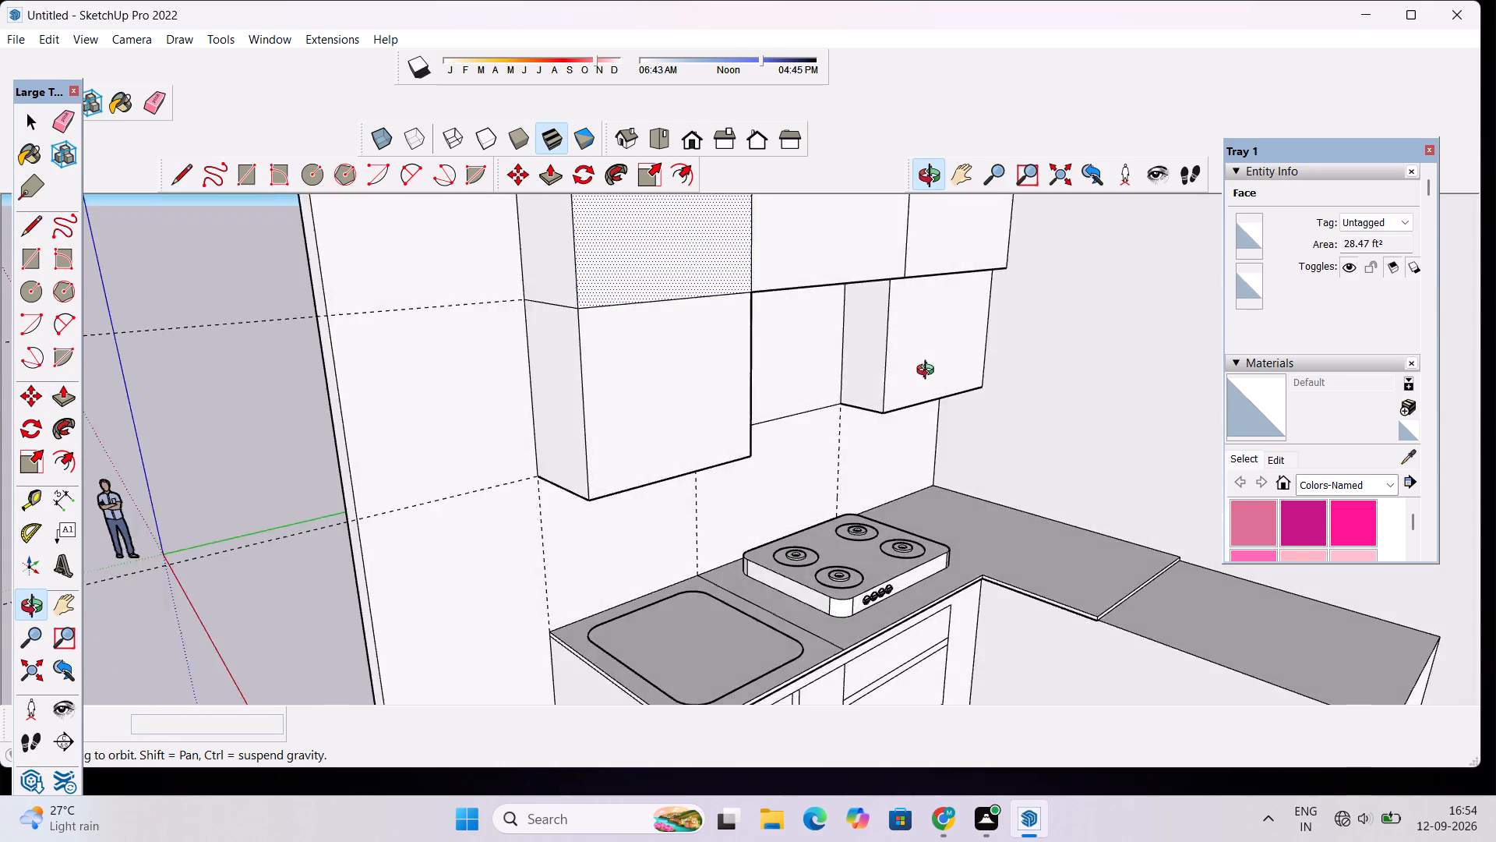
left_click_drag(929, 372, 923, 467)
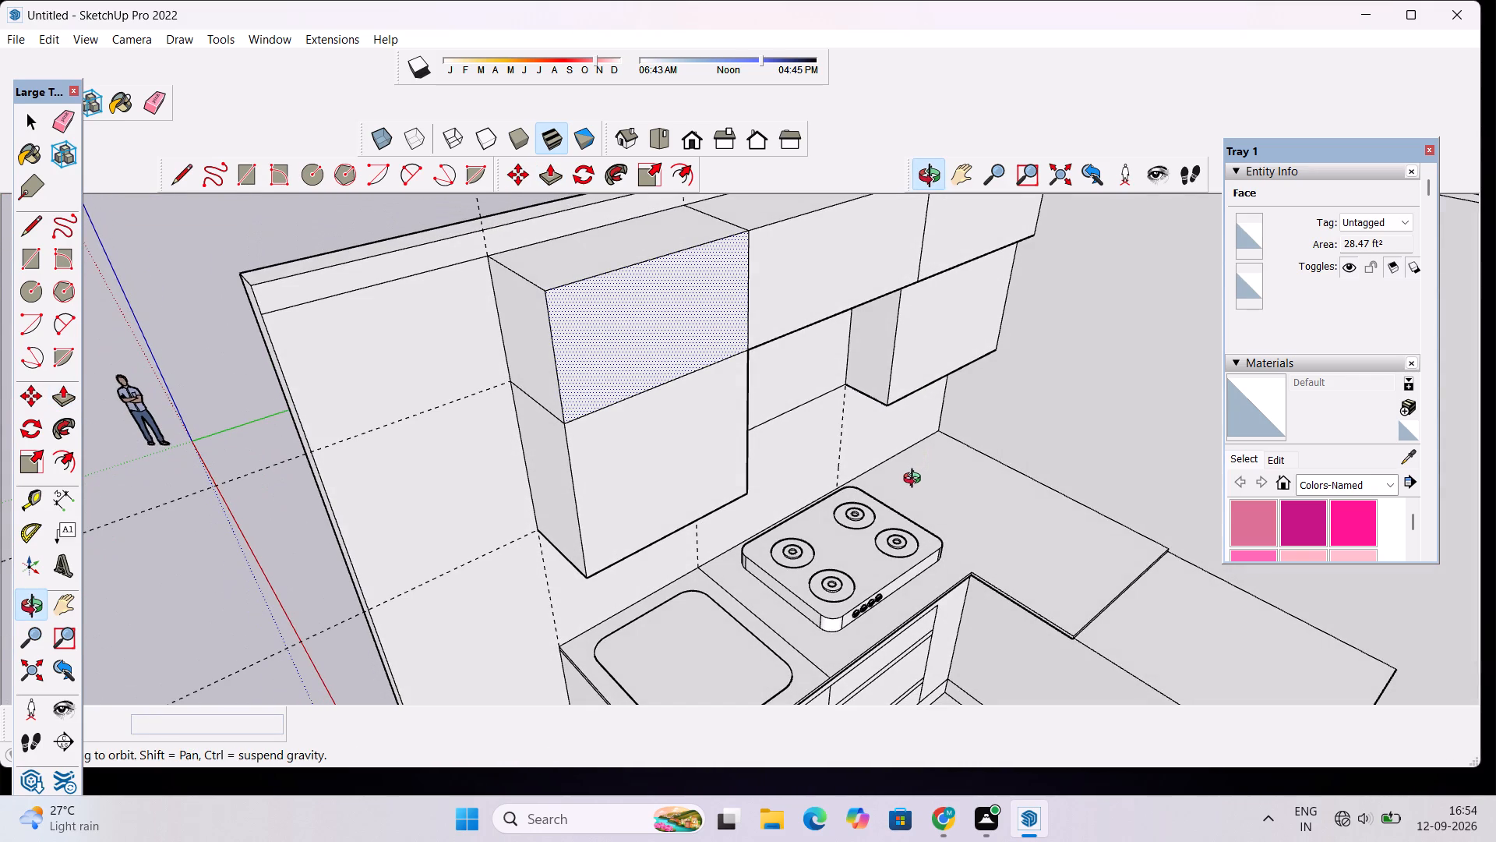
scroll(917, 474, "down", 4)
left_click_drag(780, 391, 838, 461)
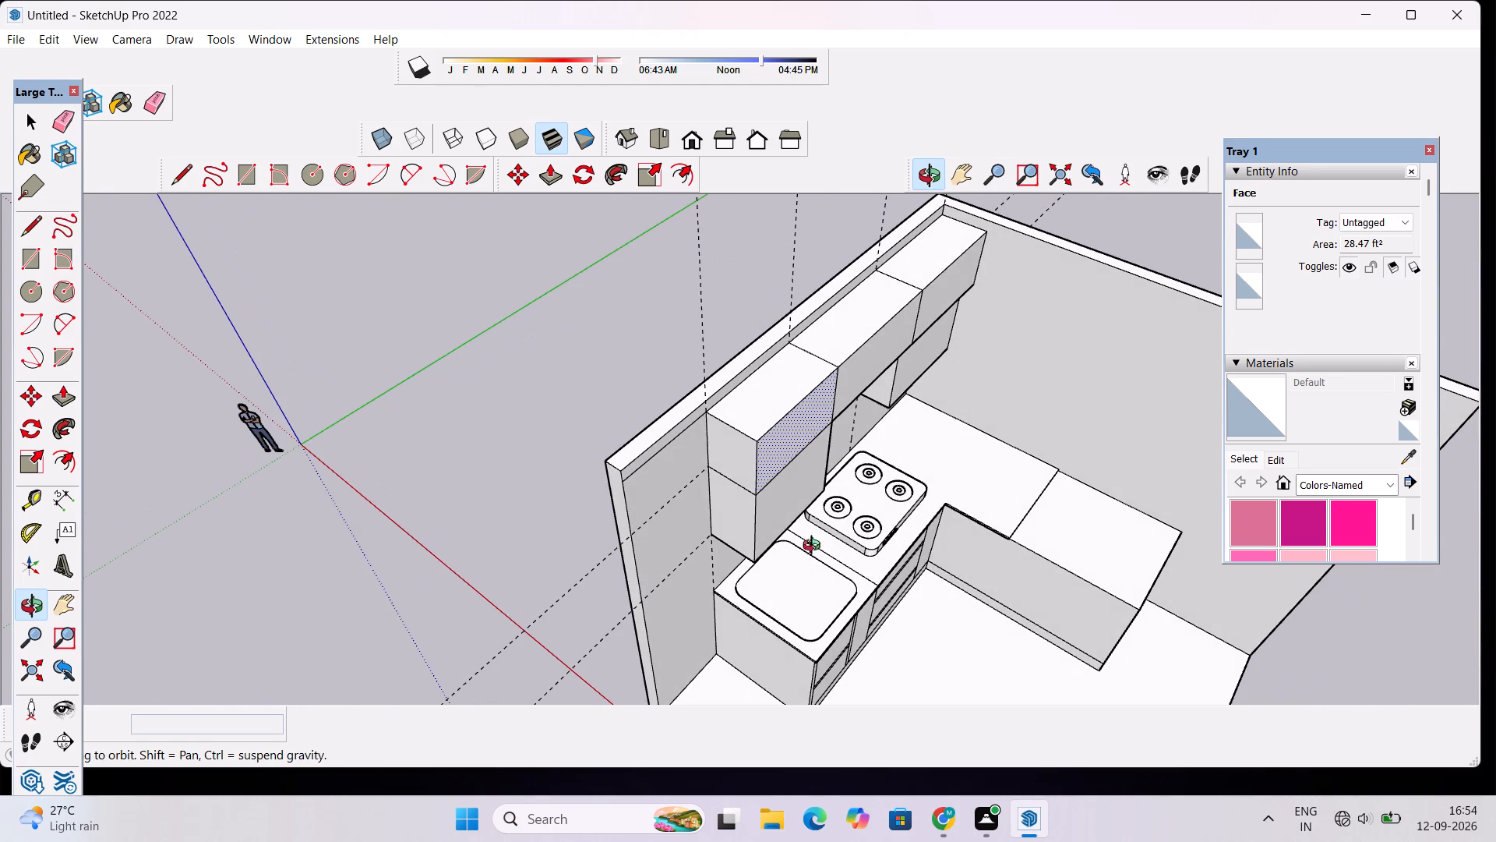
left_click_drag(900, 479, 873, 264)
scroll(766, 342, "up", 5)
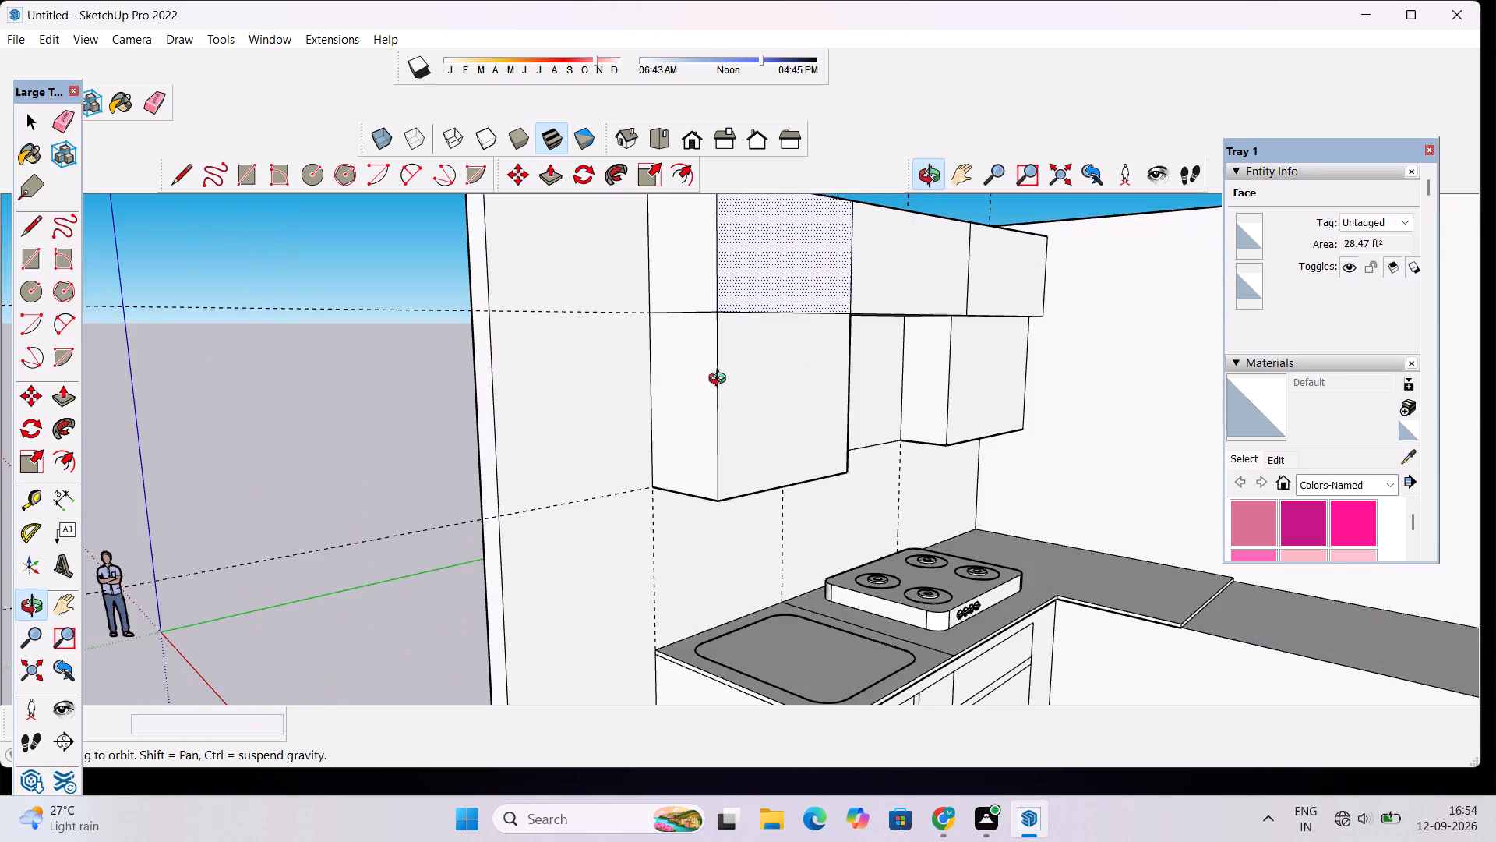
left_click_drag(710, 406, 769, 452)
scroll(790, 440, "up", 3)
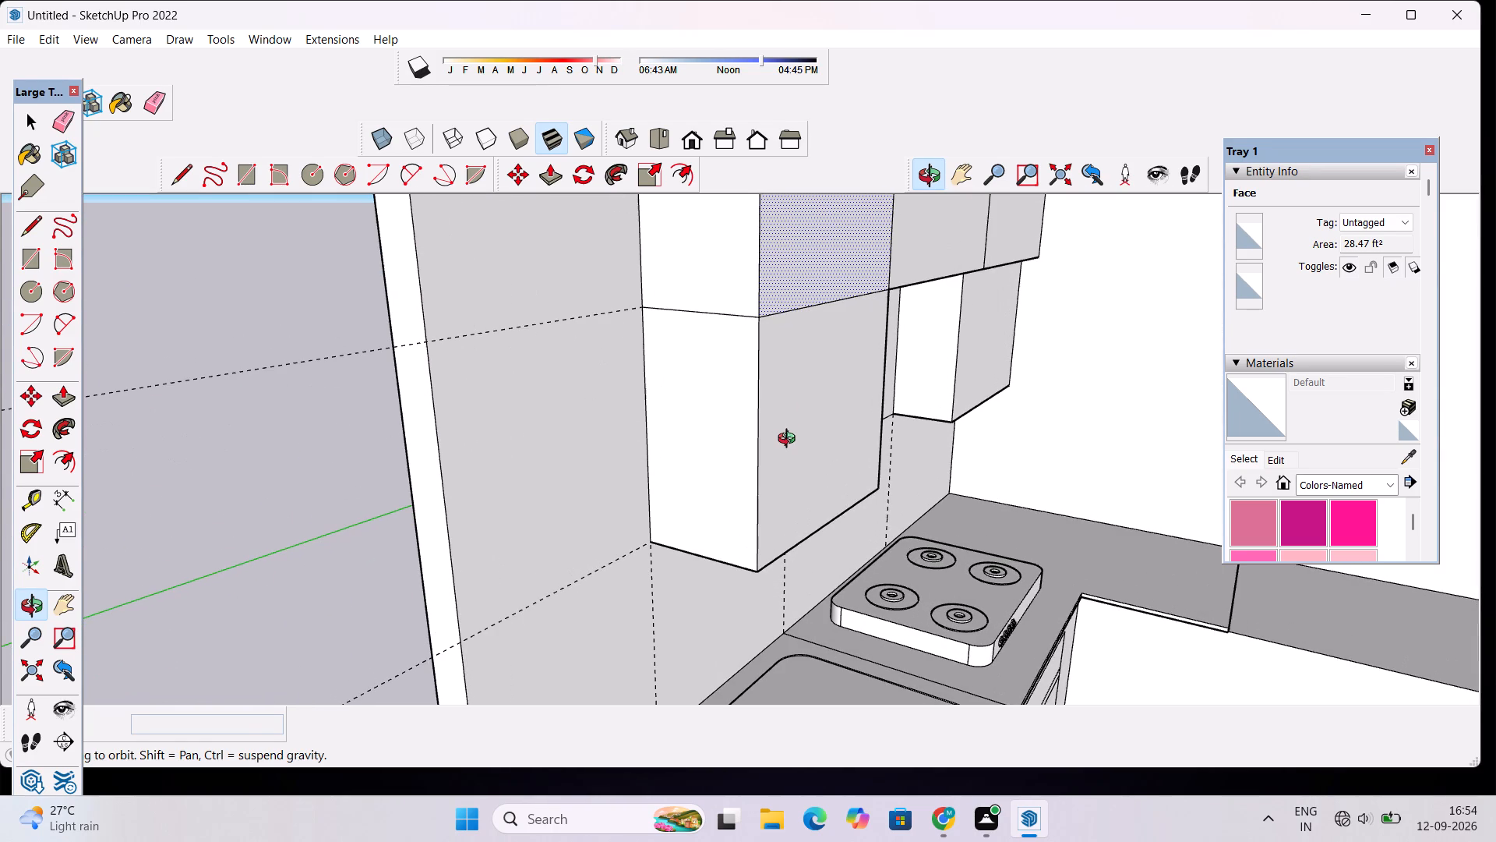
key("p")
left_click(790, 440)
key("space")
left_click(790, 440)
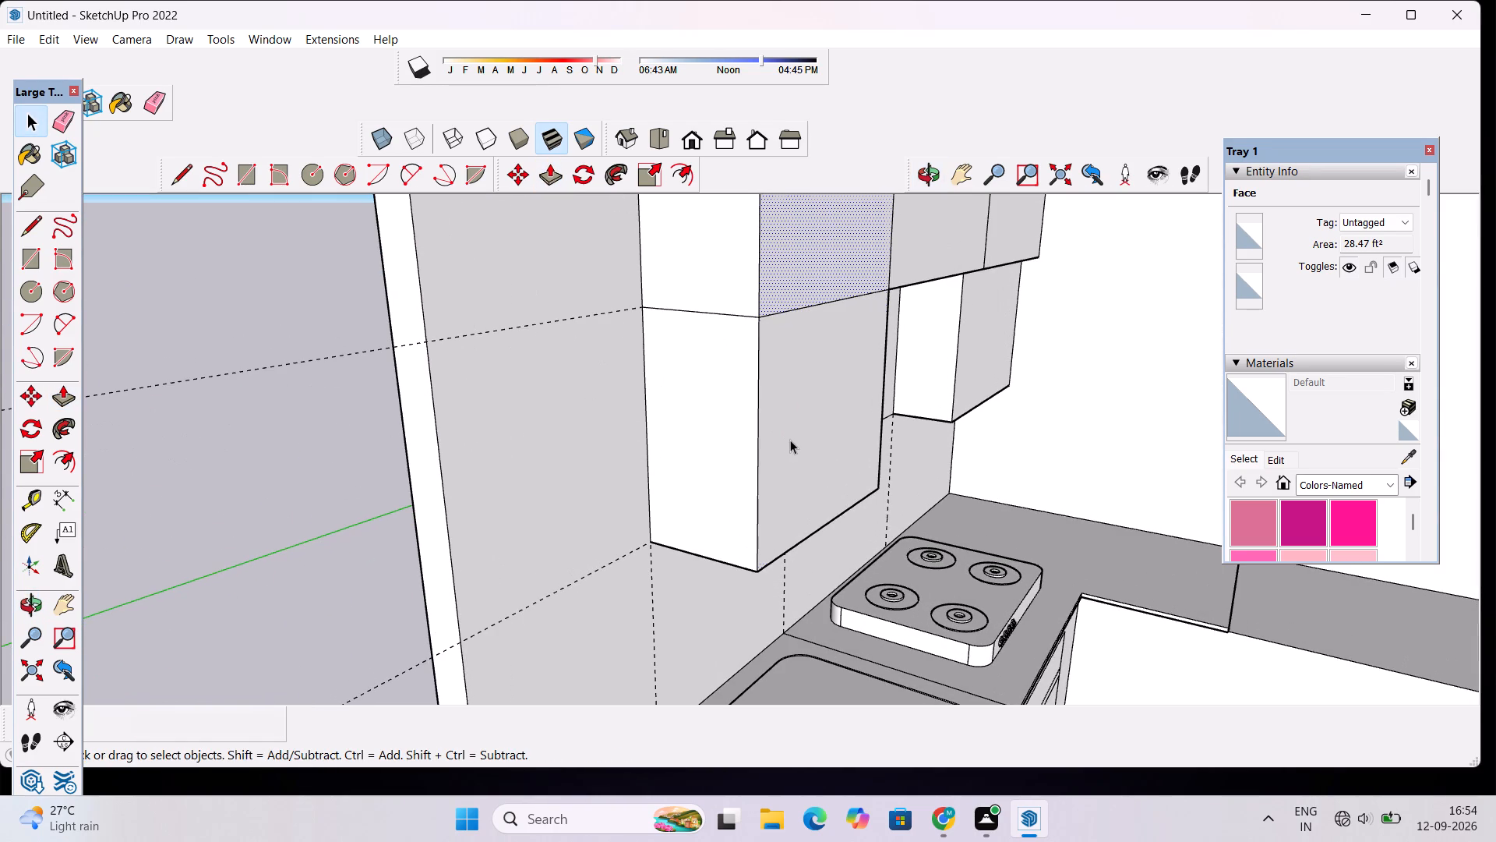
key("p")
left_click(790, 440)
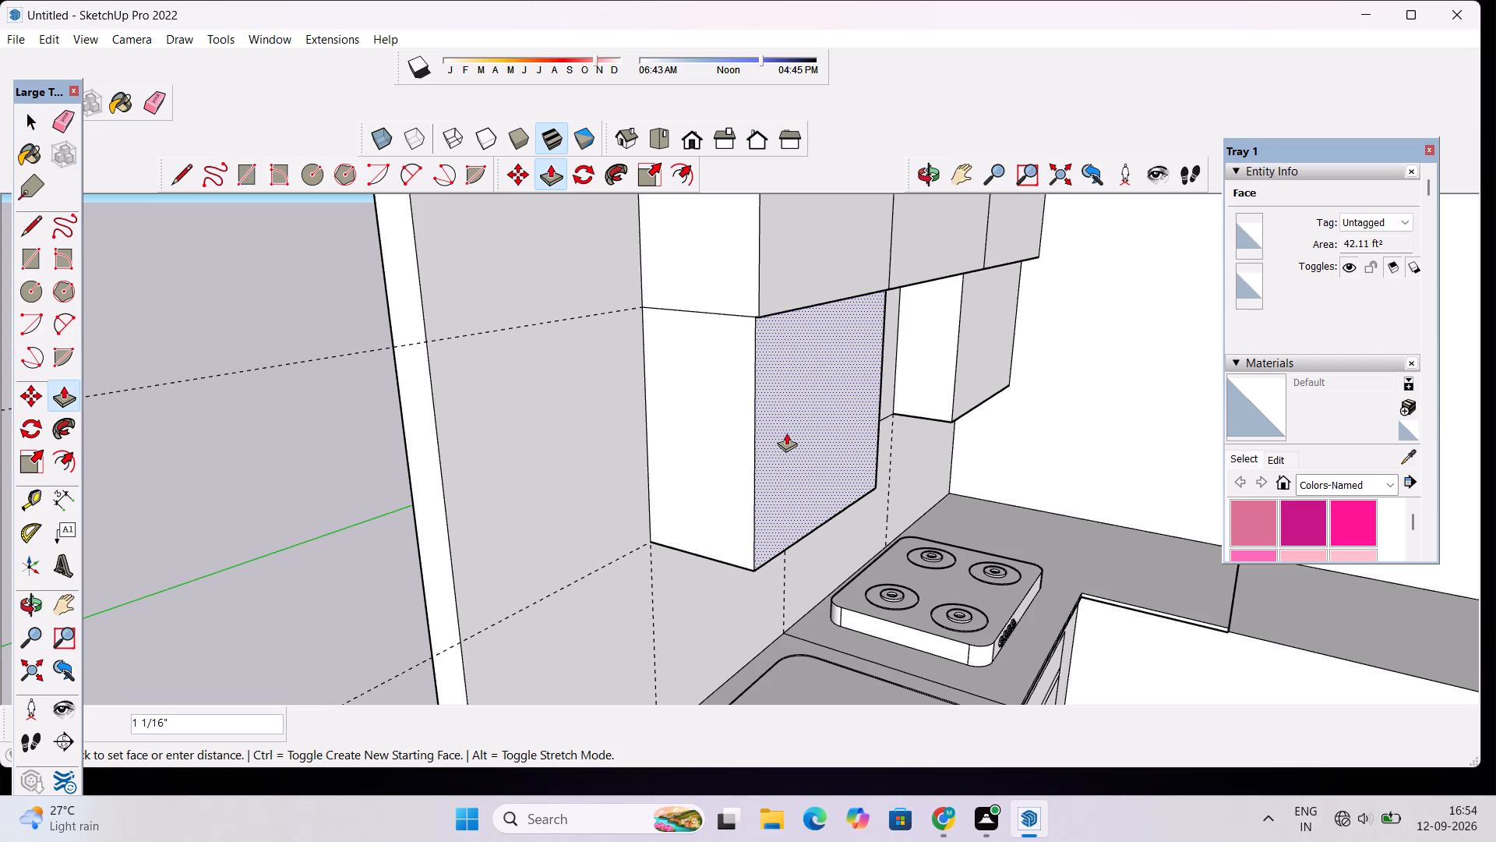
key("2")
key("shift+quotedbl")
key("Return")
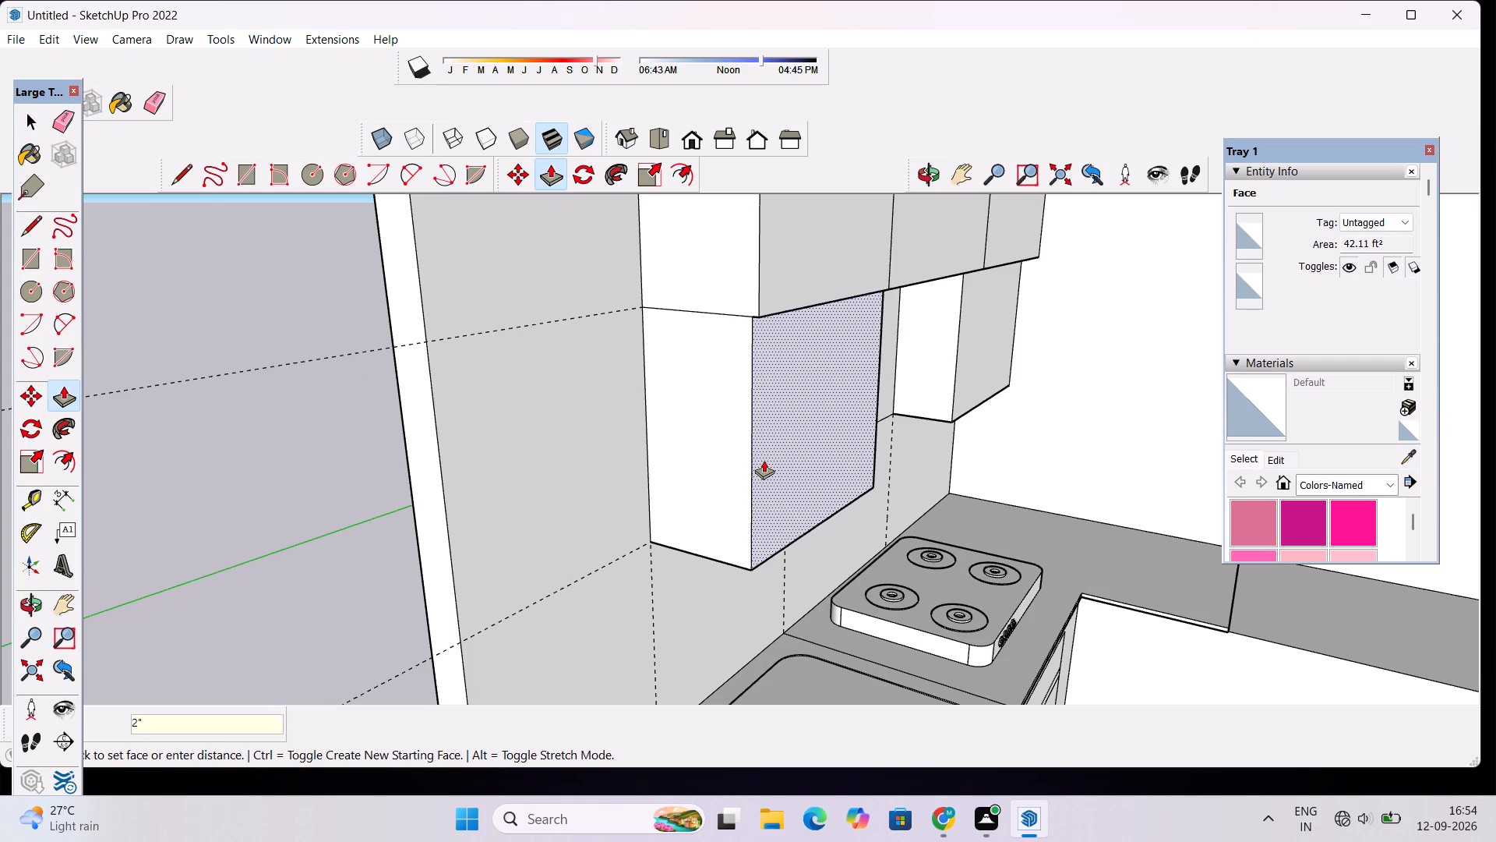
Examine the row of wall cabinets above the sink and stove from several angles.
left_click(929, 174)
left_click_drag(983, 385, 777, 393)
scroll(774, 398, "down", 11)
left_click_drag(838, 520, 844, 417)
scroll(828, 433, "up", 1)
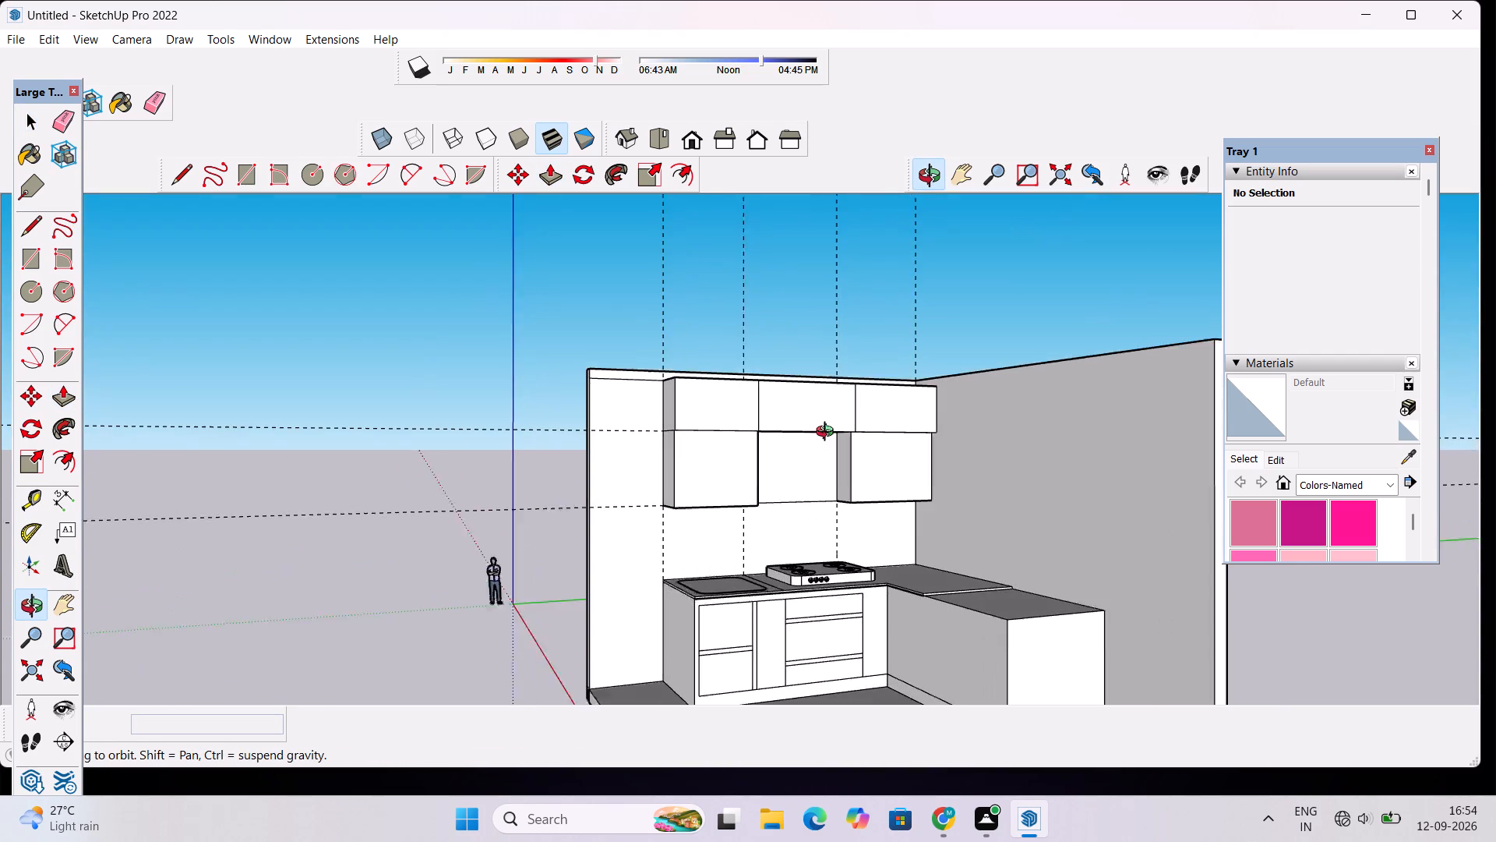
scroll(828, 433, "up", 1)
left_click_drag(827, 434, 1000, 497)
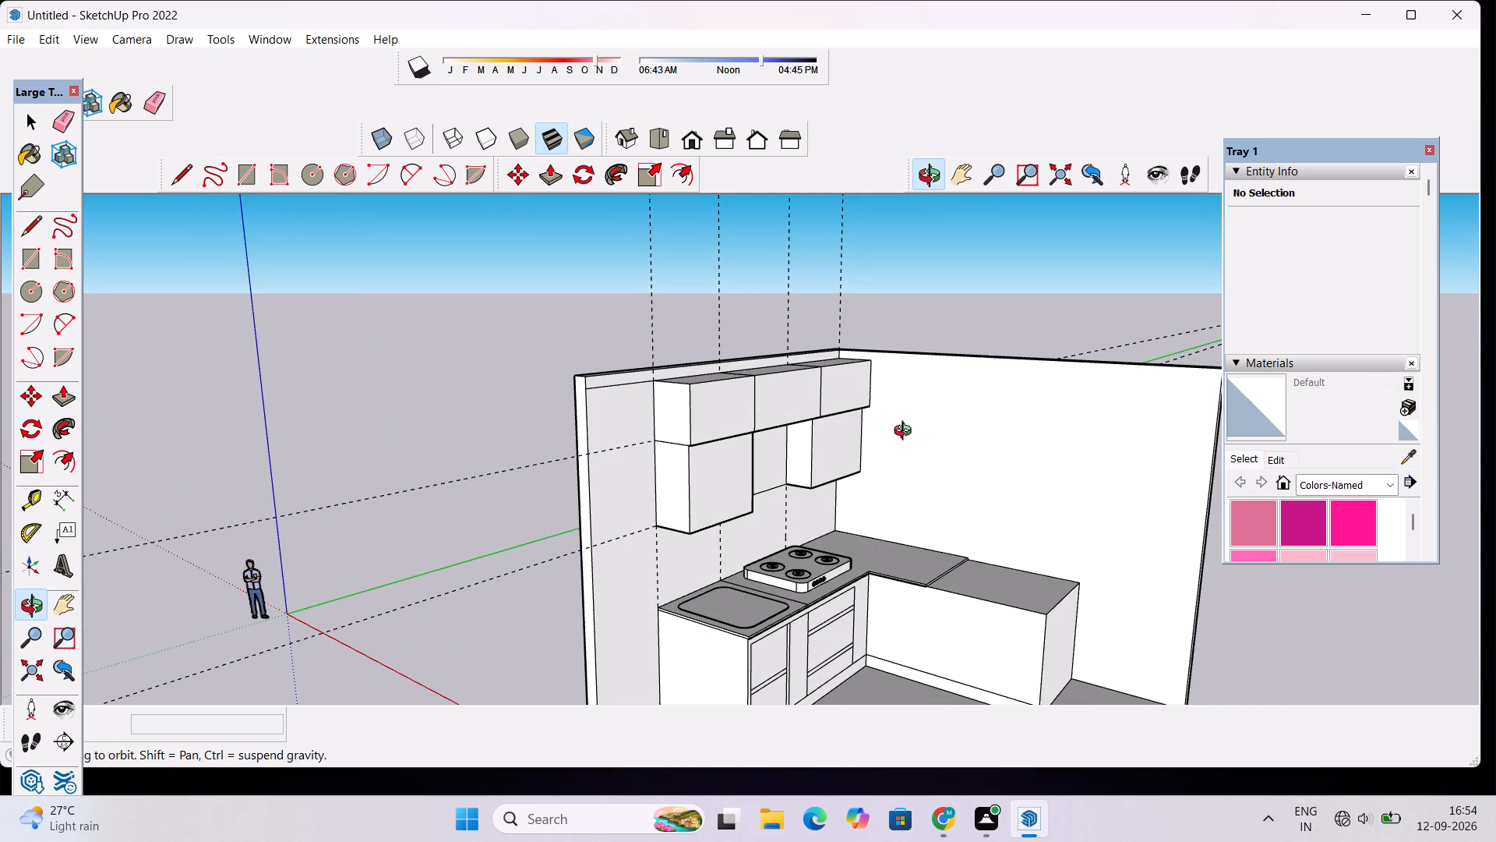
scroll(853, 392, "up", 2)
left_click_drag(838, 423, 888, 433)
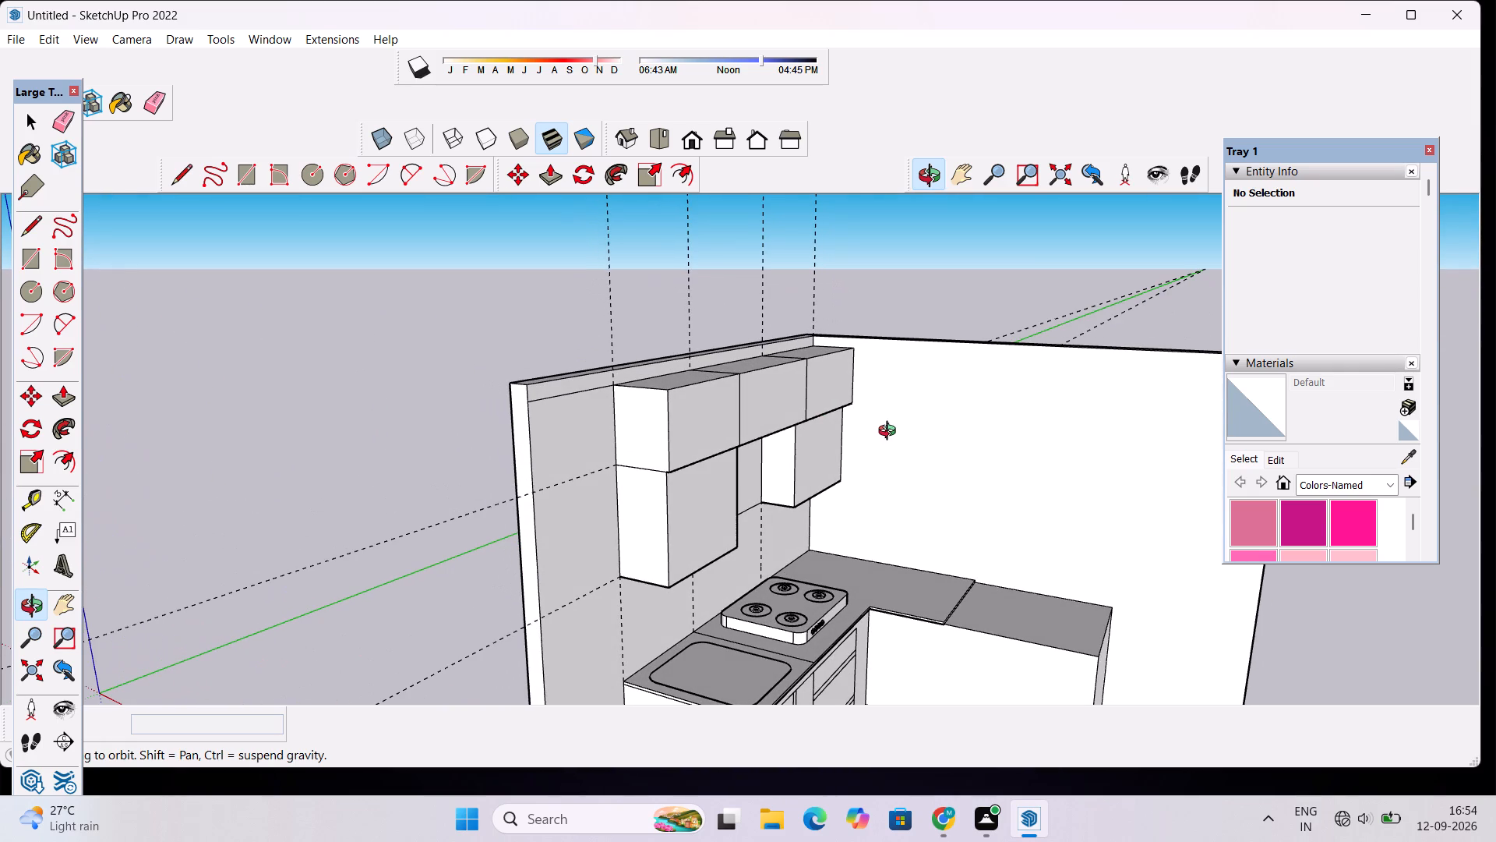
left_click_drag(739, 479, 741, 479)
left_click_drag(741, 479, 820, 463)
Place a vertical guide on the adjoining wall 3' 3" from the corner, at the upper cabinet's front edge.
left_click_drag(1000, 437, 731, 495, "shift")
scroll(554, 485, "up", 5, "shift")
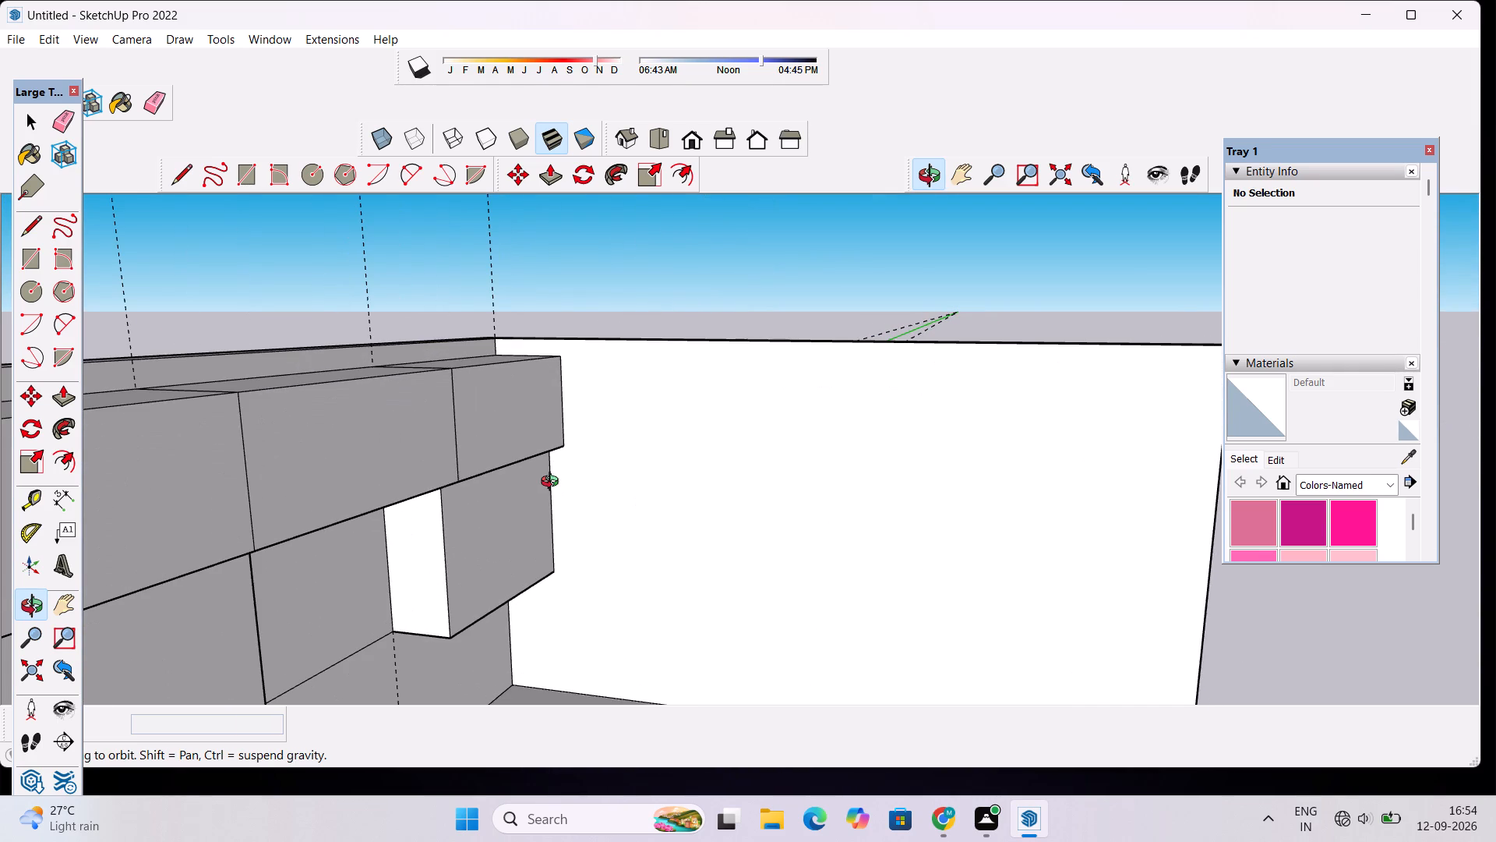
key("t")
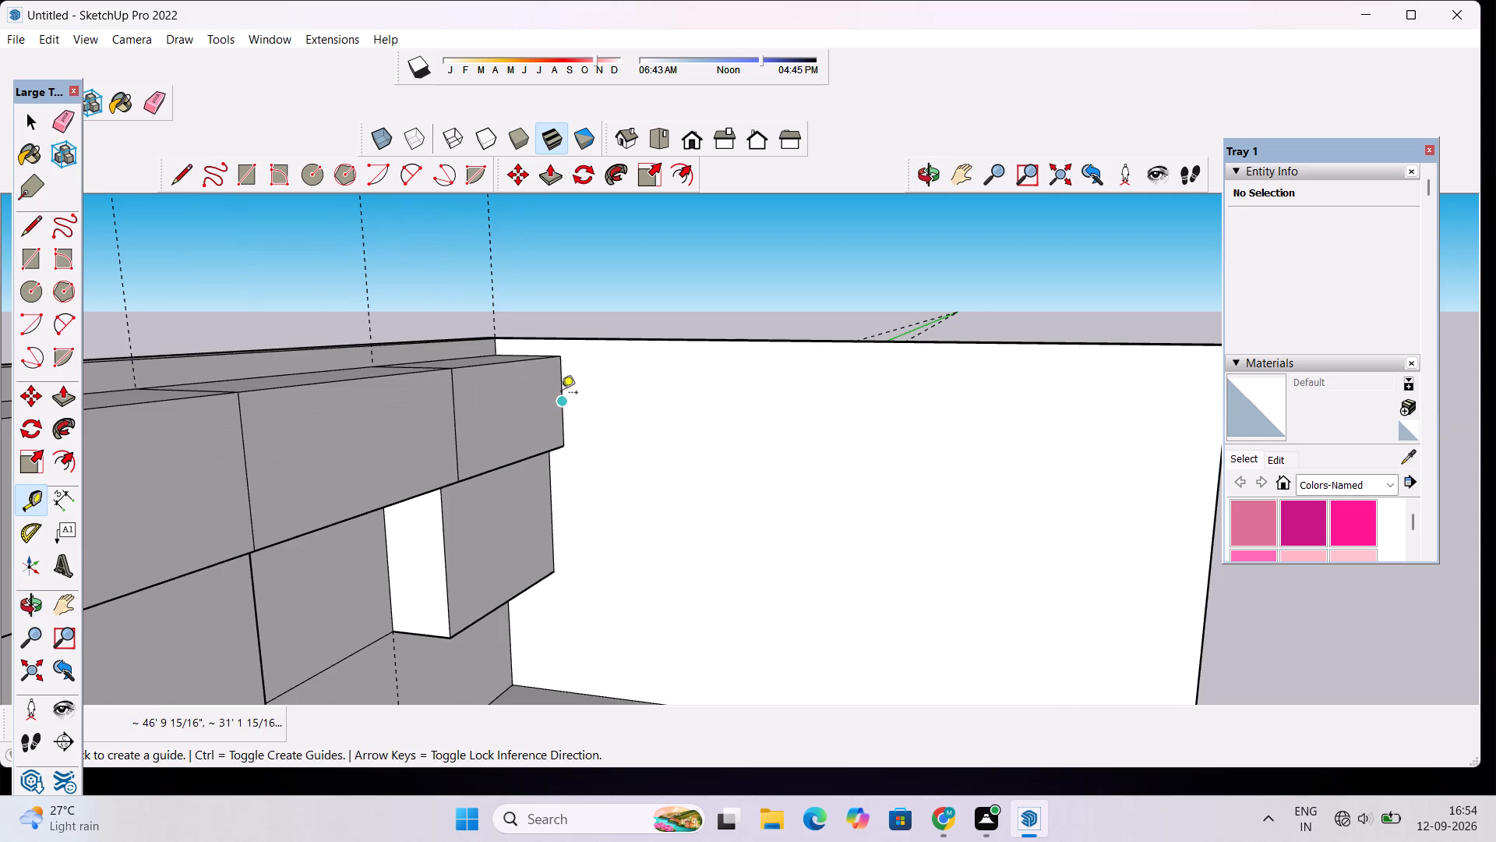
scroll(584, 439, "down", 3)
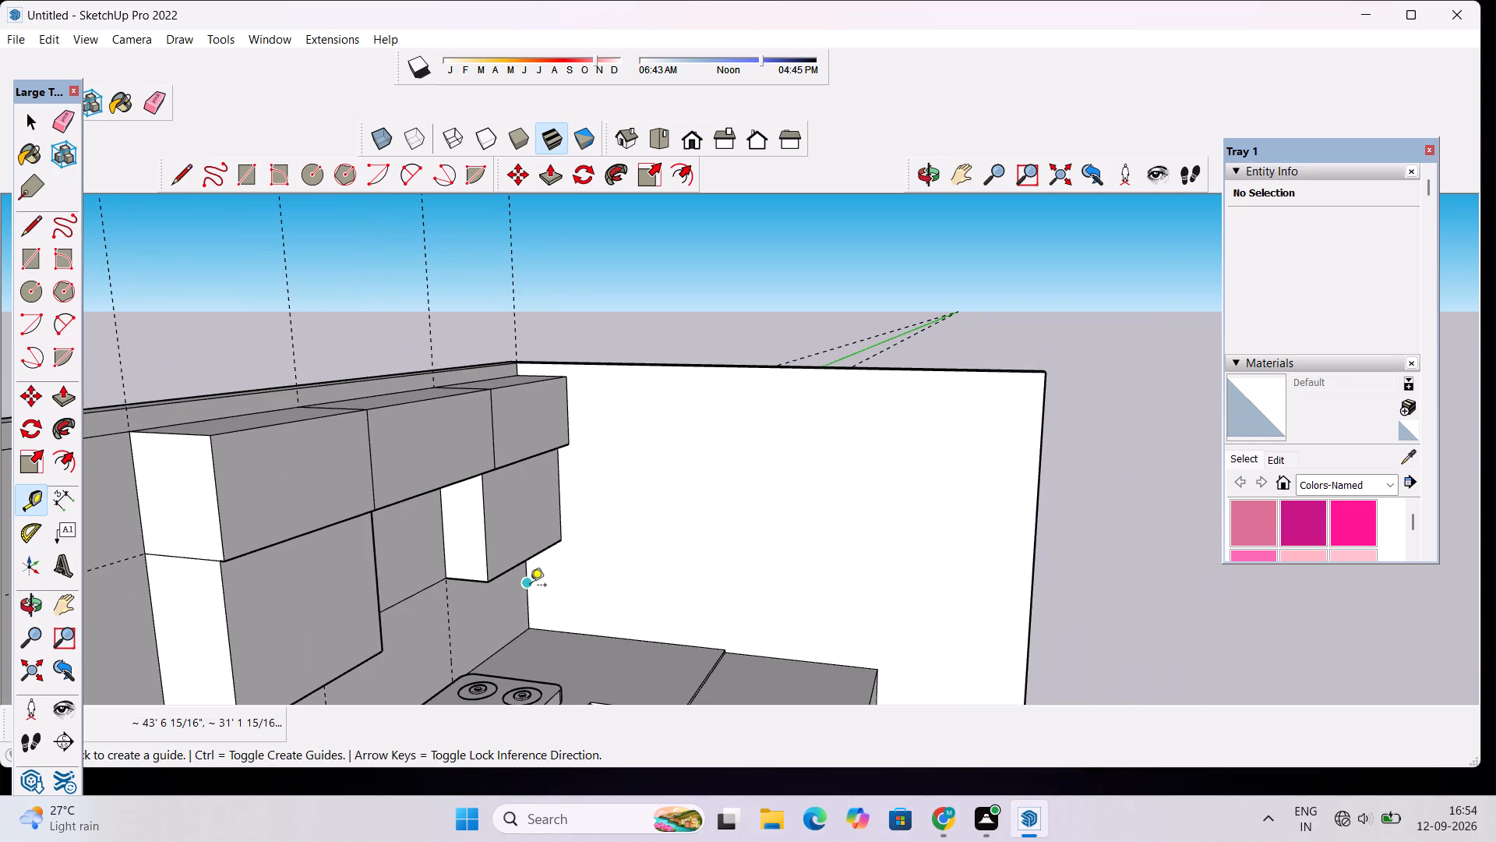
left_click(530, 586)
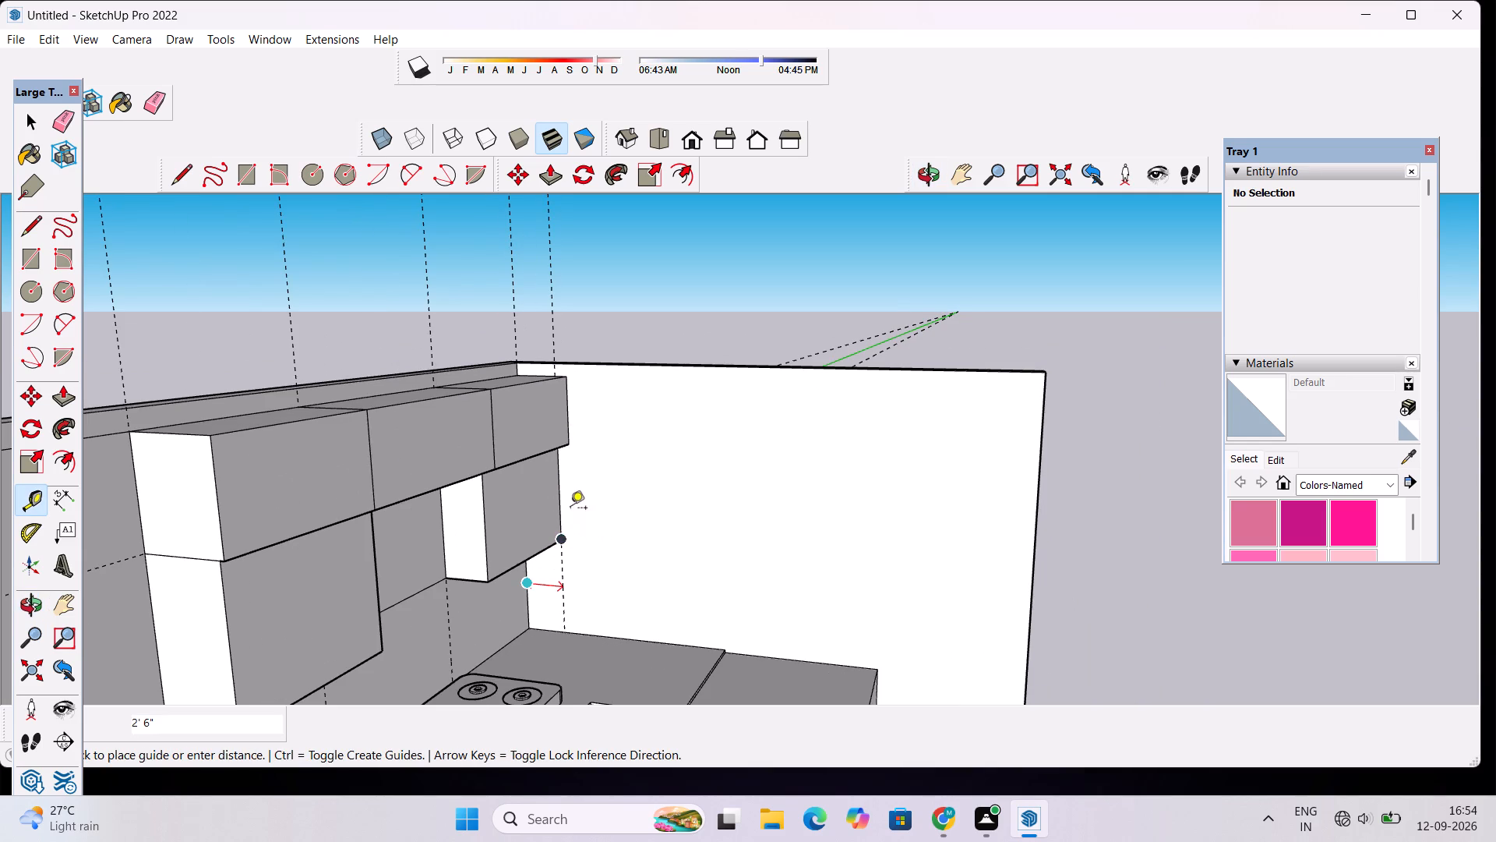
left_click(570, 444)
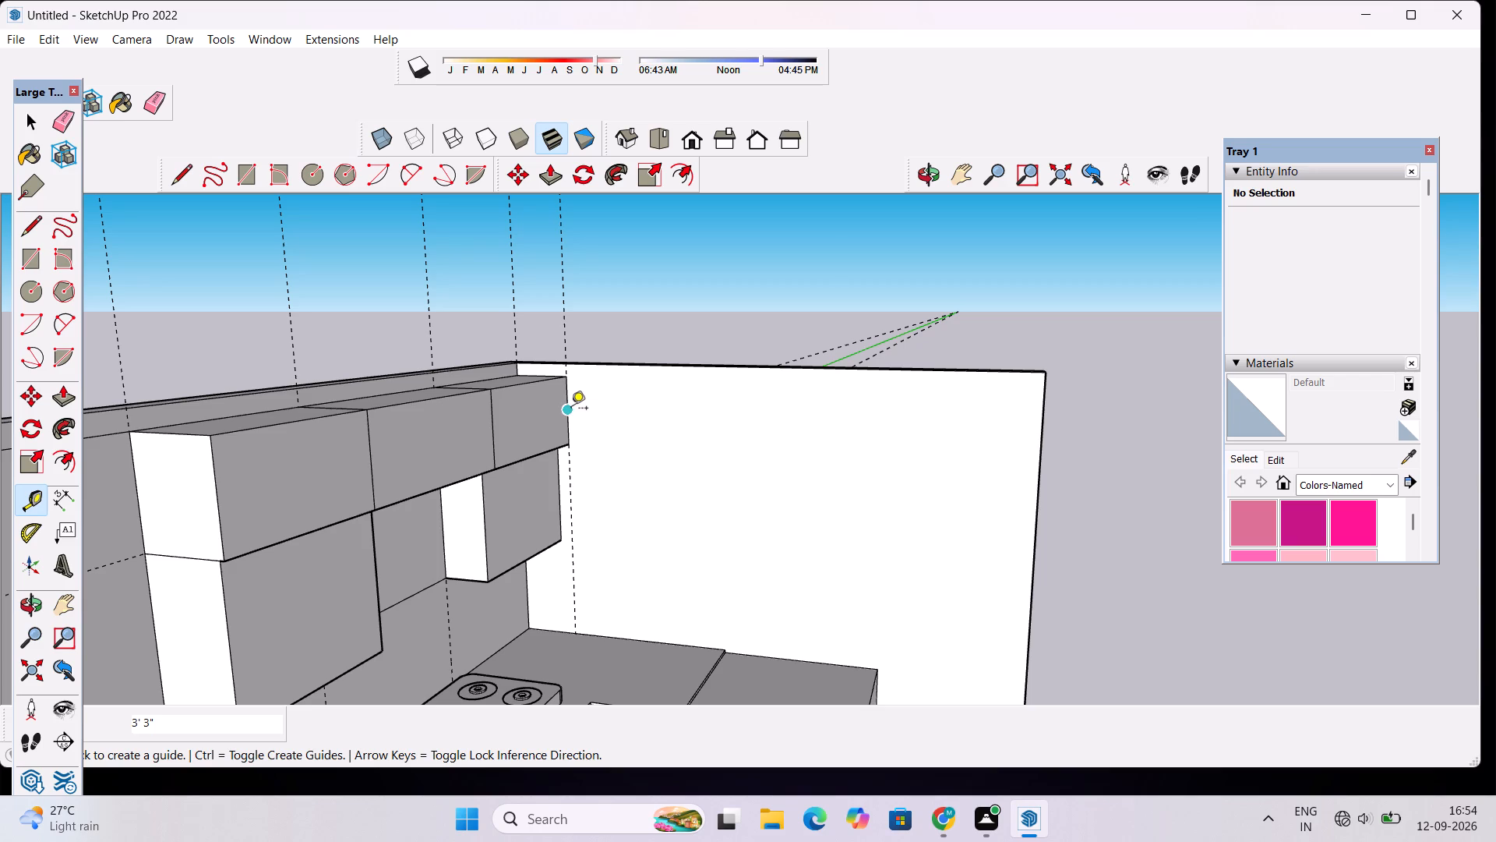
Place a vertical guide near the adjoining wall's far end, about 25' 10" from the upper cabinet's front edge.
left_click(571, 409)
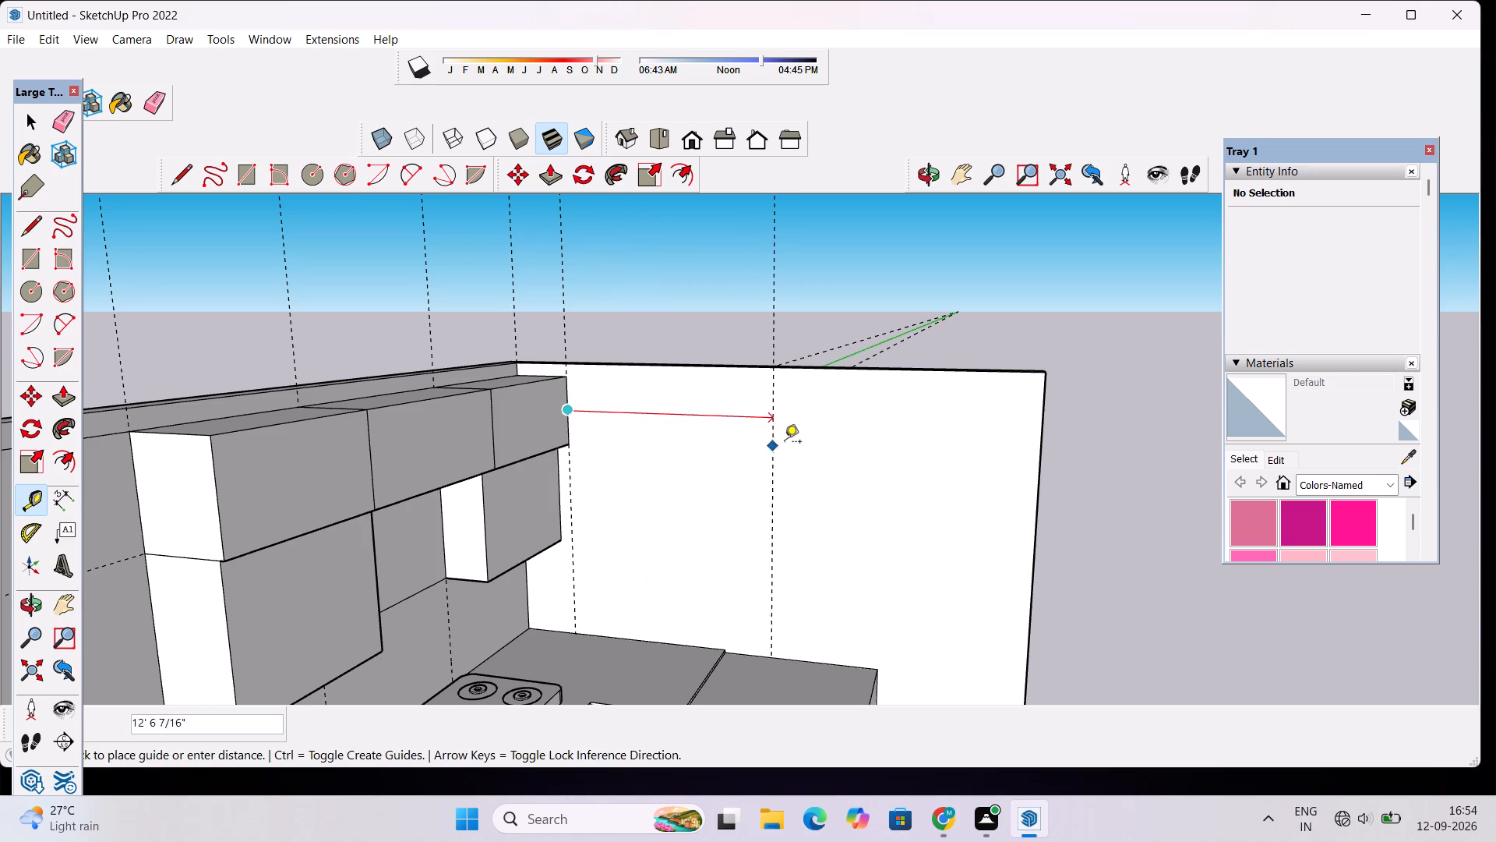
scroll(789, 429, "down", 4)
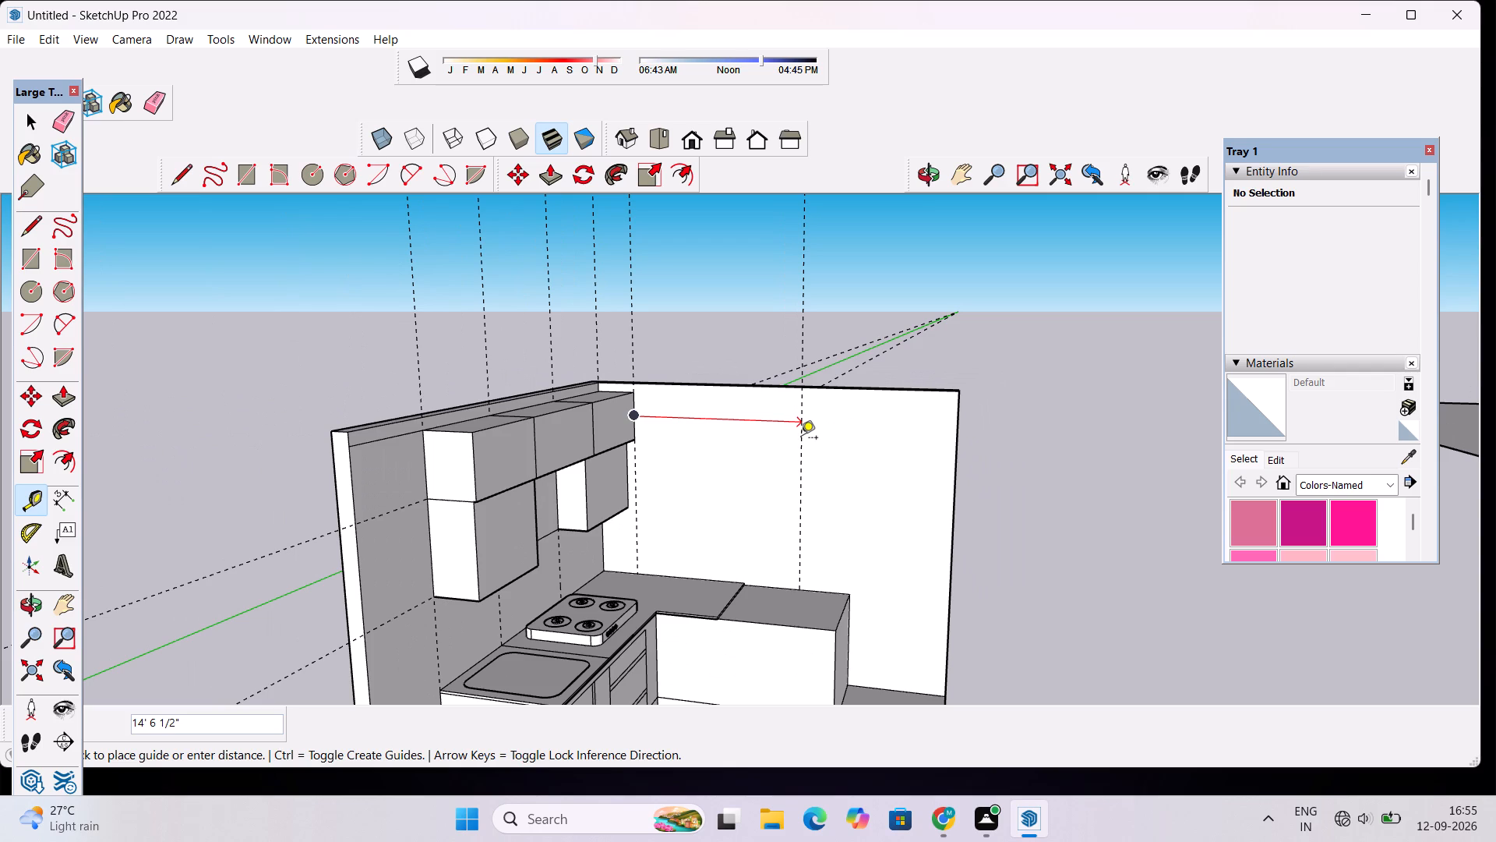
left_click(947, 405)
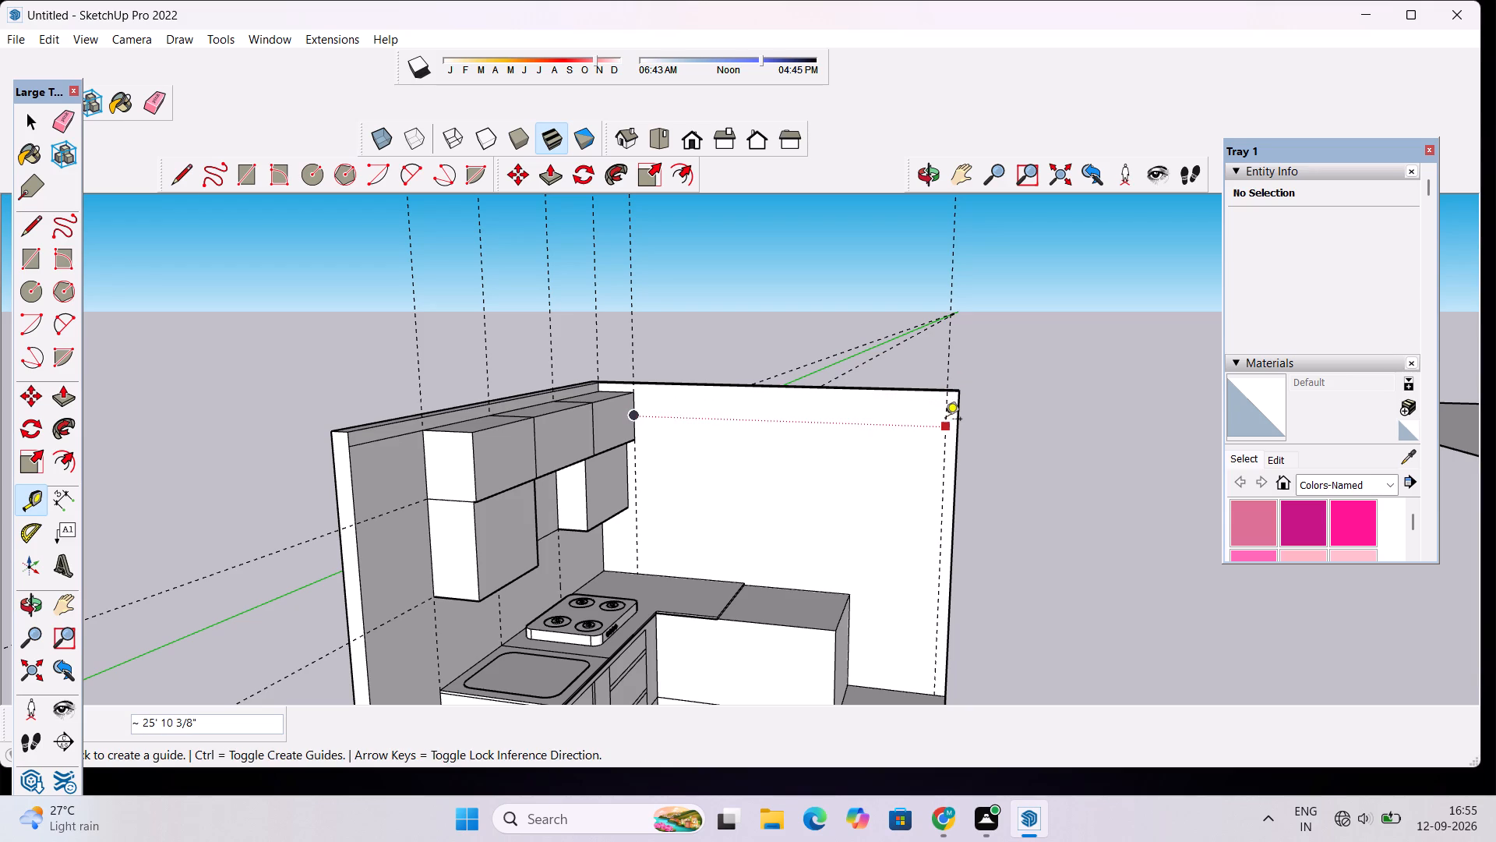
left_click(945, 420)
key("space")
Place a vertical guide at the counter's far end, about 7' 1" from the guide near the wall's end.
type("t")
left_click(941, 471)
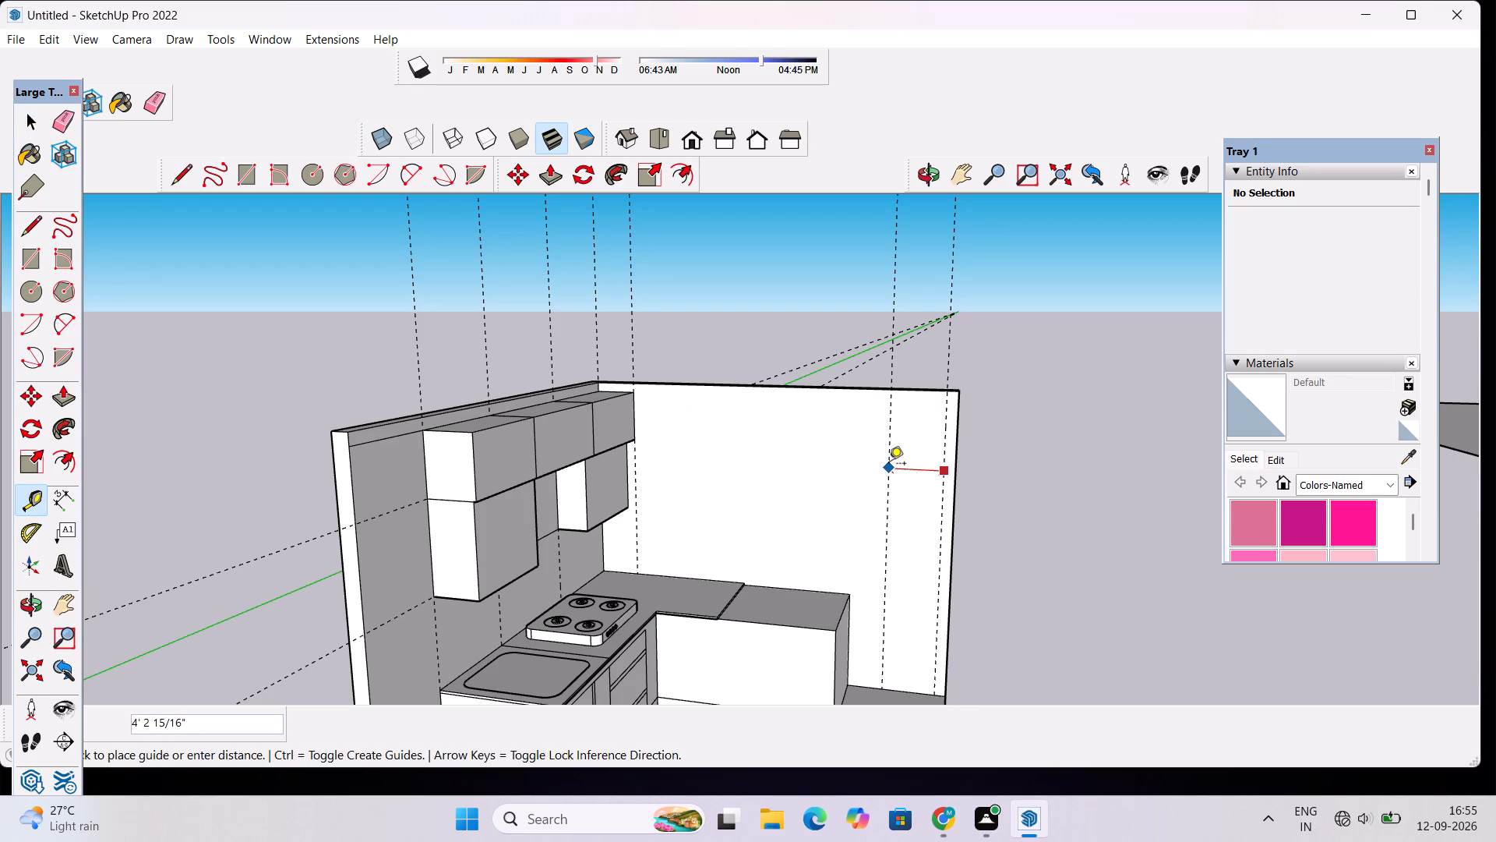
scroll(885, 459, "down", 1)
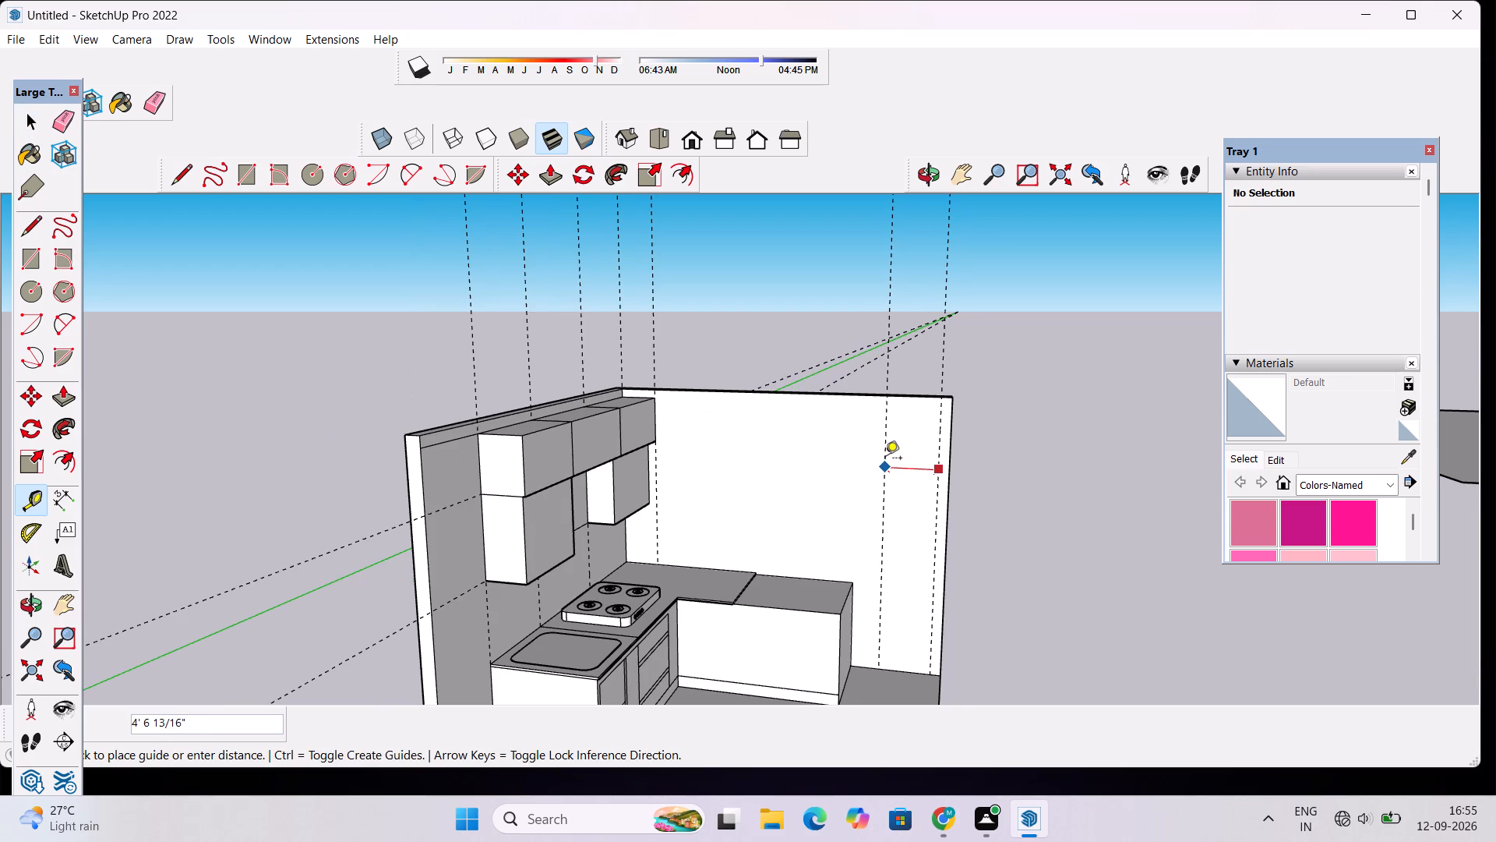
left_click(856, 585)
Place a vertical guide above the counter, about 4' 9" from the counter-end guide toward the wall cabinets.
left_click(854, 504)
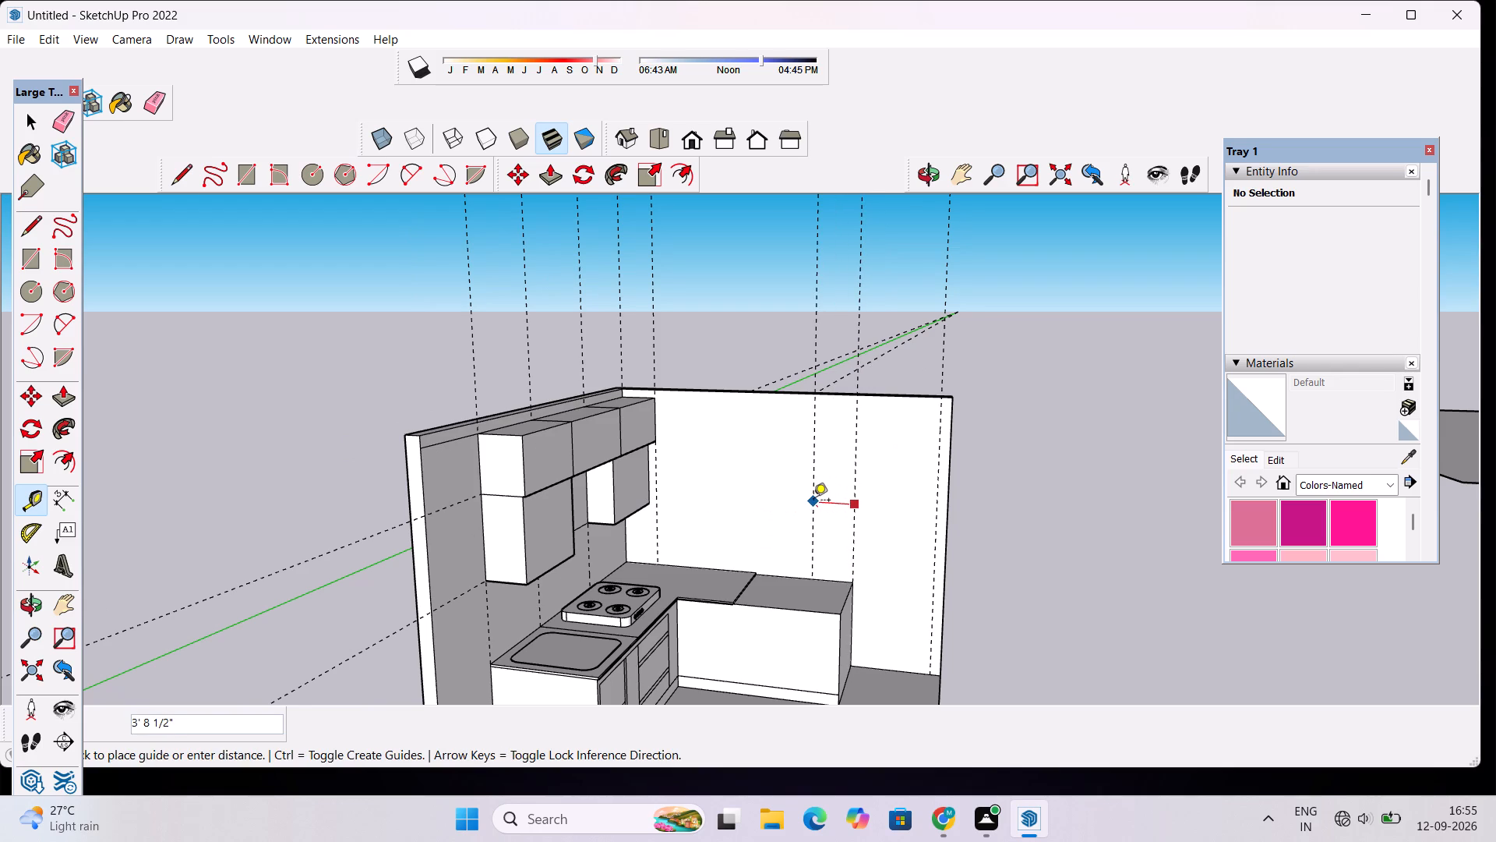
left_click(802, 501)
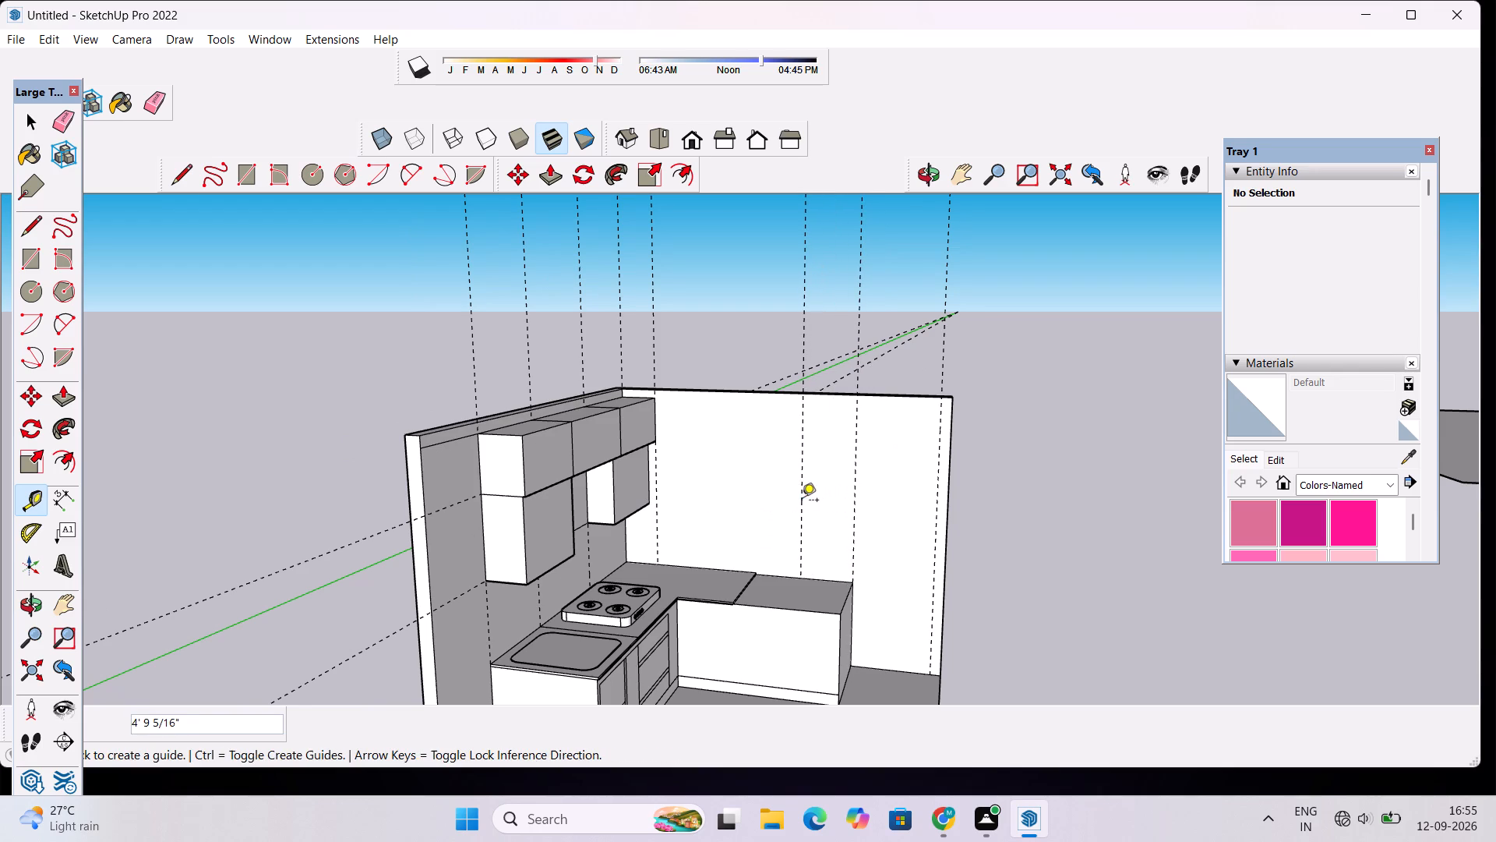
left_click(803, 412)
key("space")
key("t")
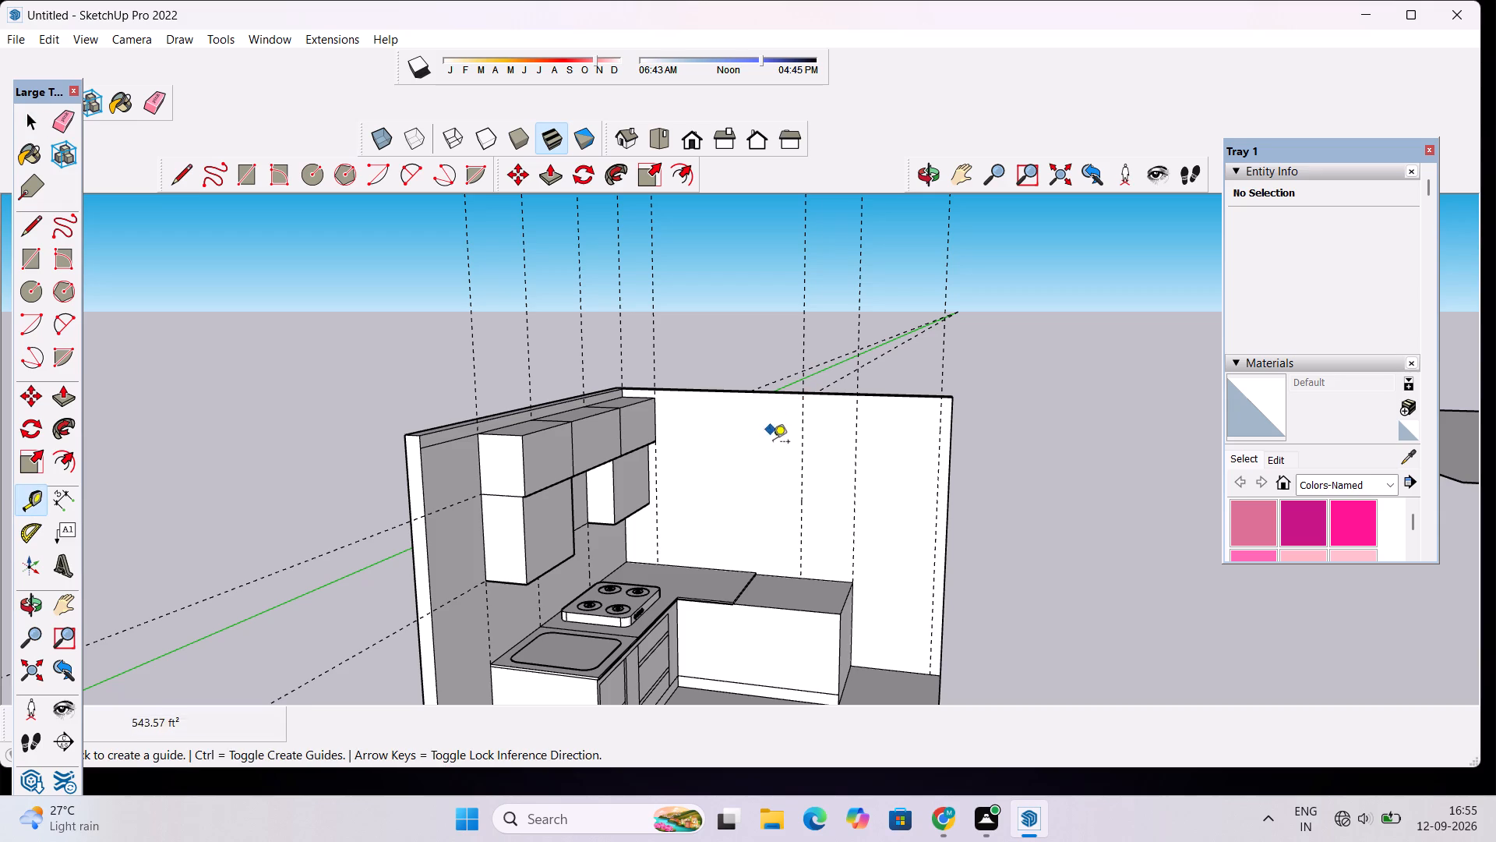
Place two more vertical guides above the counter toward the wall cabinets, spaced about 4' 5" and then 5' apart.
left_click(802, 483)
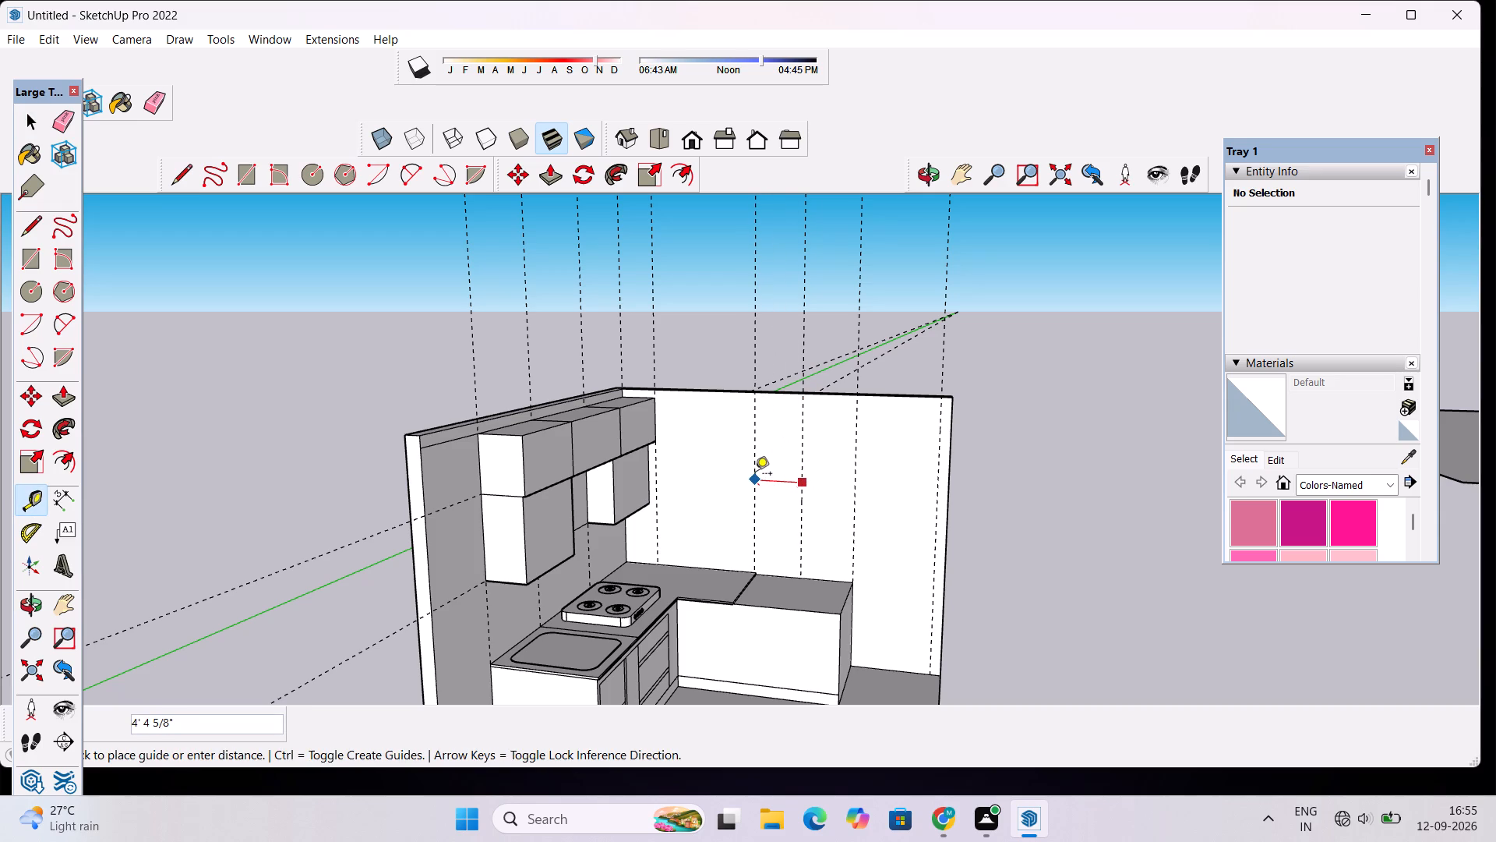
left_click(755, 475)
left_click(755, 491)
left_click(702, 470)
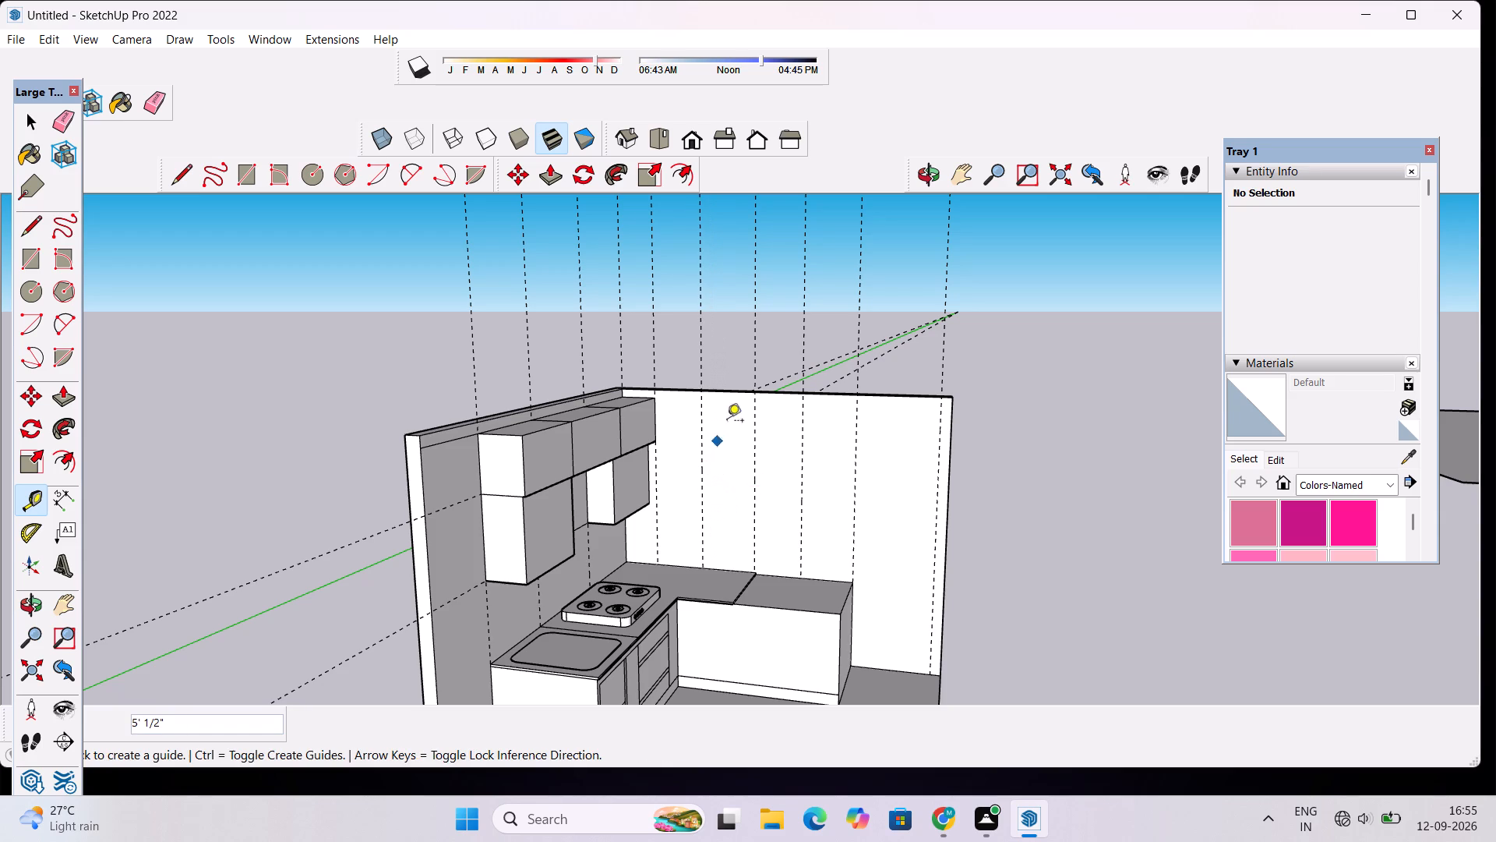
Place a horizontal guide on the adjoining wall 9" below its top edge, level with the upper cabinets' top.
left_click(745, 392)
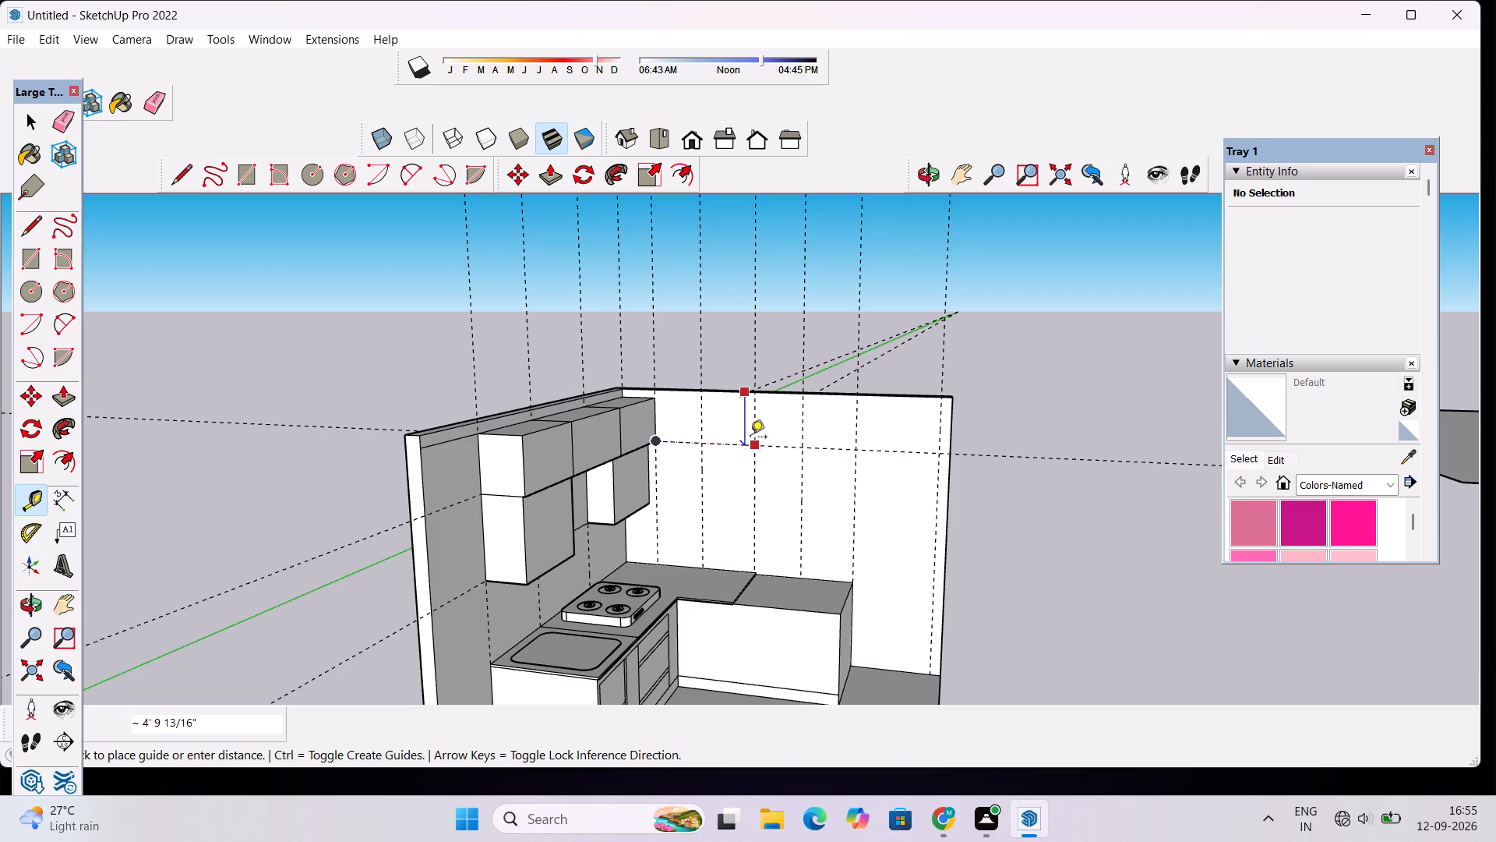
scroll(750, 438, "up", 1)
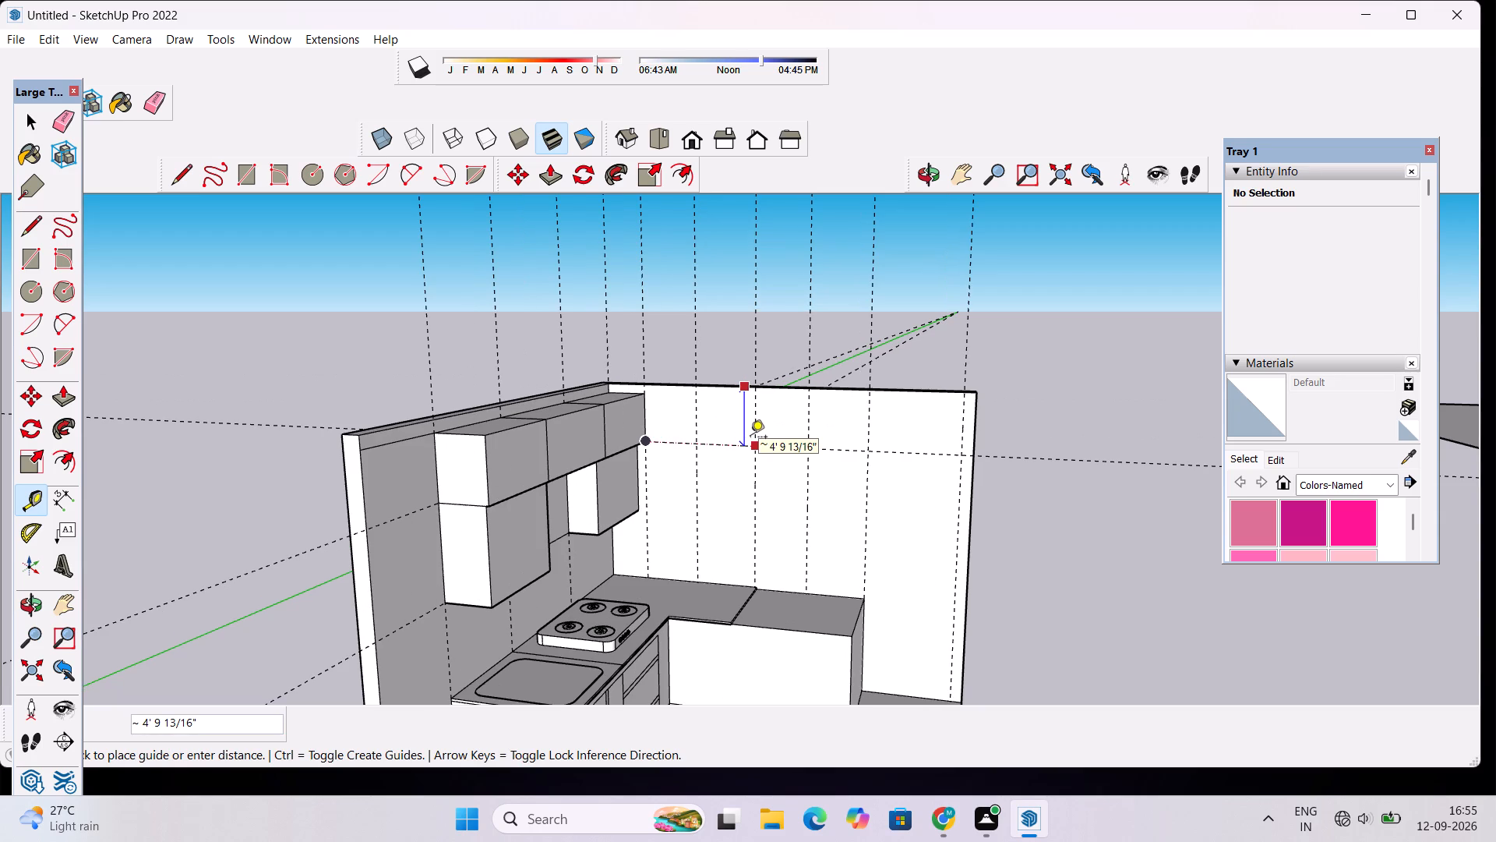
scroll(751, 468, "up", 3)
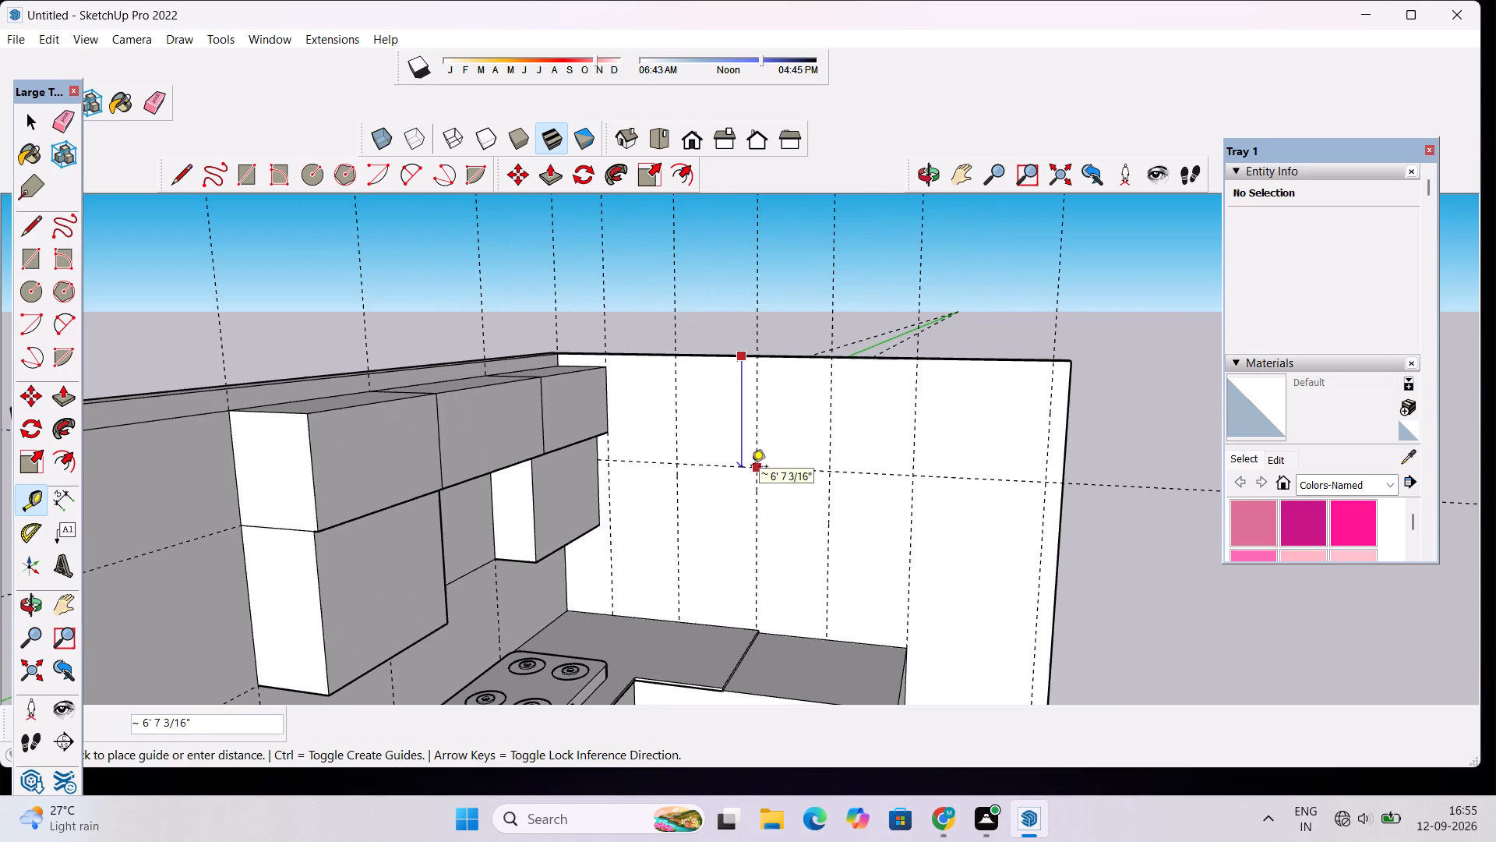
left_click(604, 367)
Place a horizontal guide on the adjoining wall level with the upper cabinets' bottom corner, about 4' below the top guide.
left_click(654, 372)
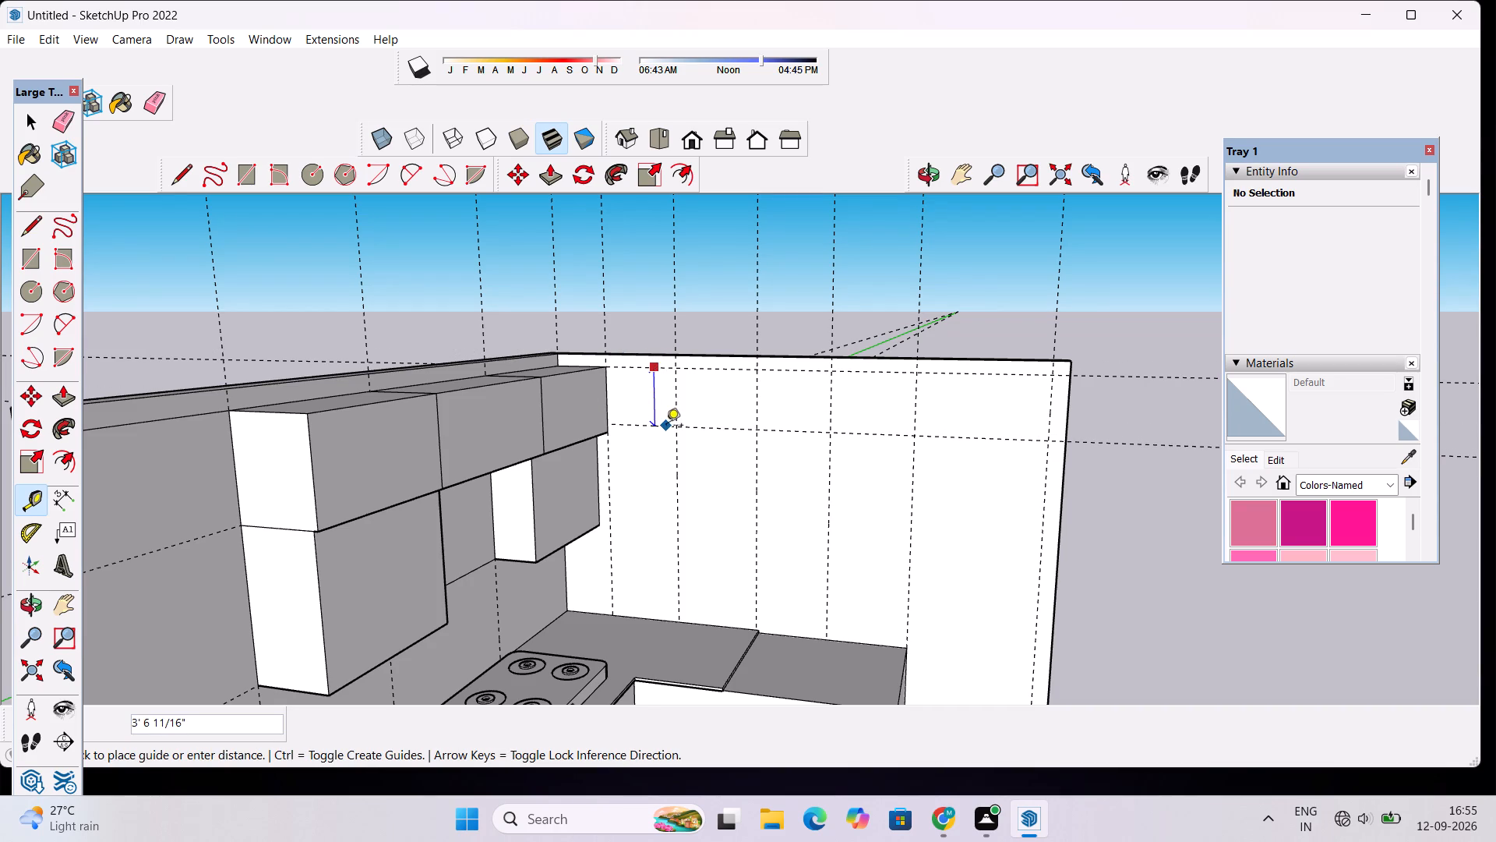
scroll(666, 427, "up", 3)
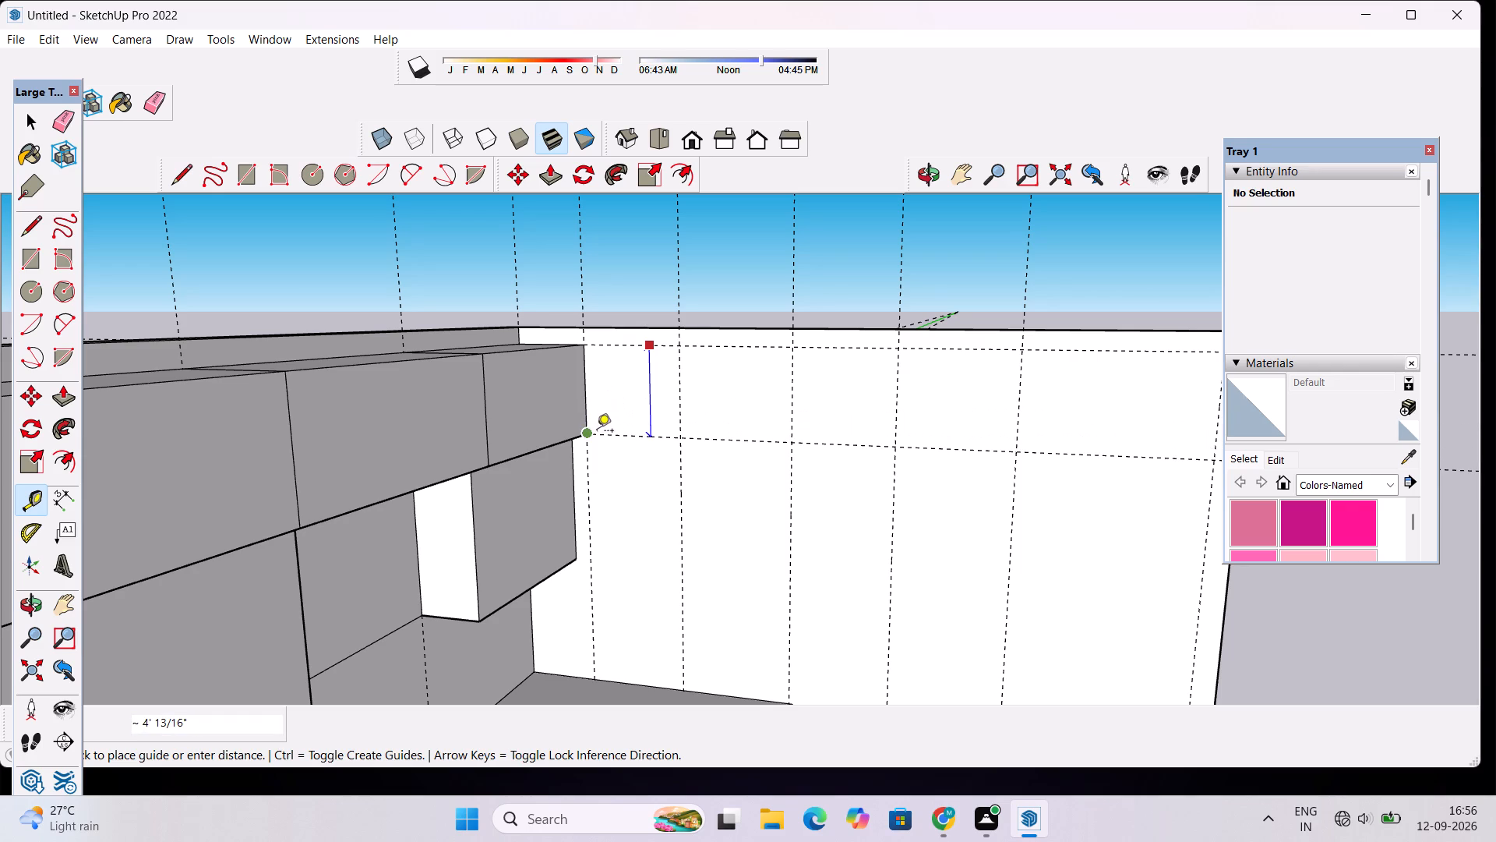
left_click(587, 434)
Place a horizontal guide on the adjoining wall level with the lower wall cabinet's bottom corner, about 6' below the previous guide.
scroll(599, 384, "down", 6)
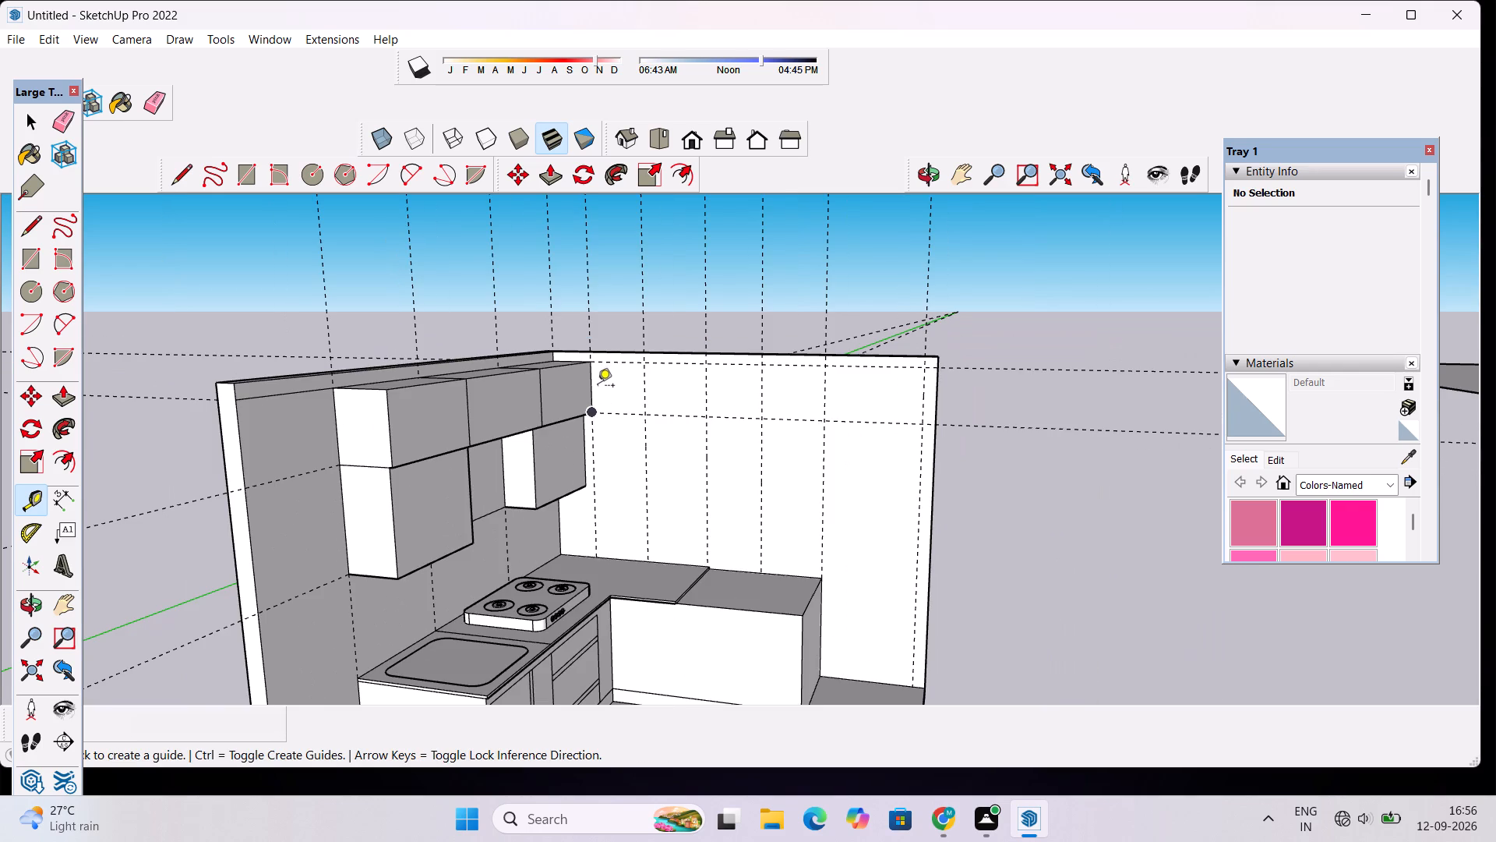
scroll(624, 426, "up", 2)
left_click(678, 416)
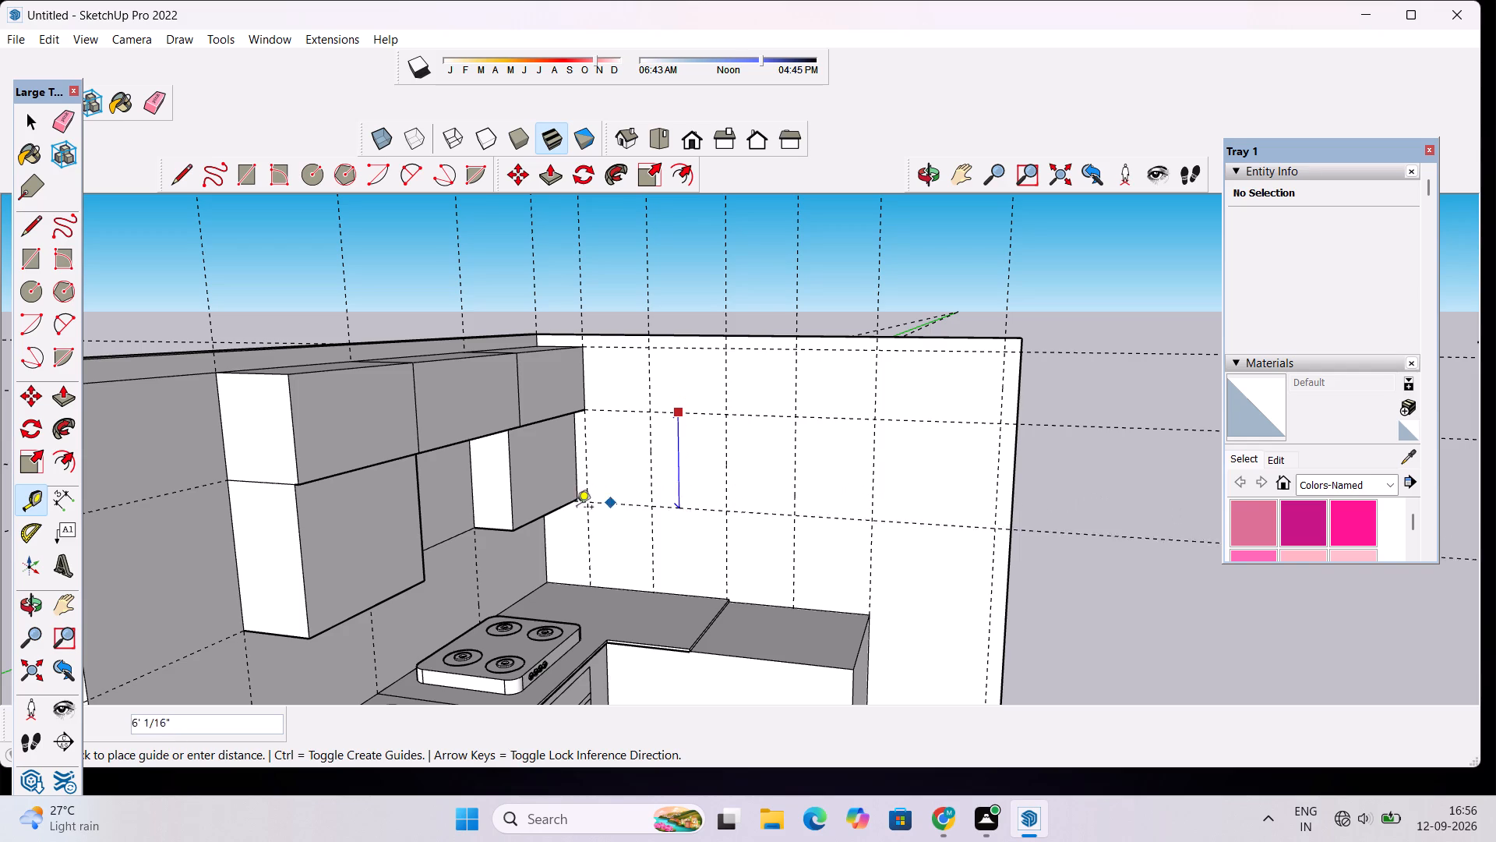
scroll(591, 539, "up", 7)
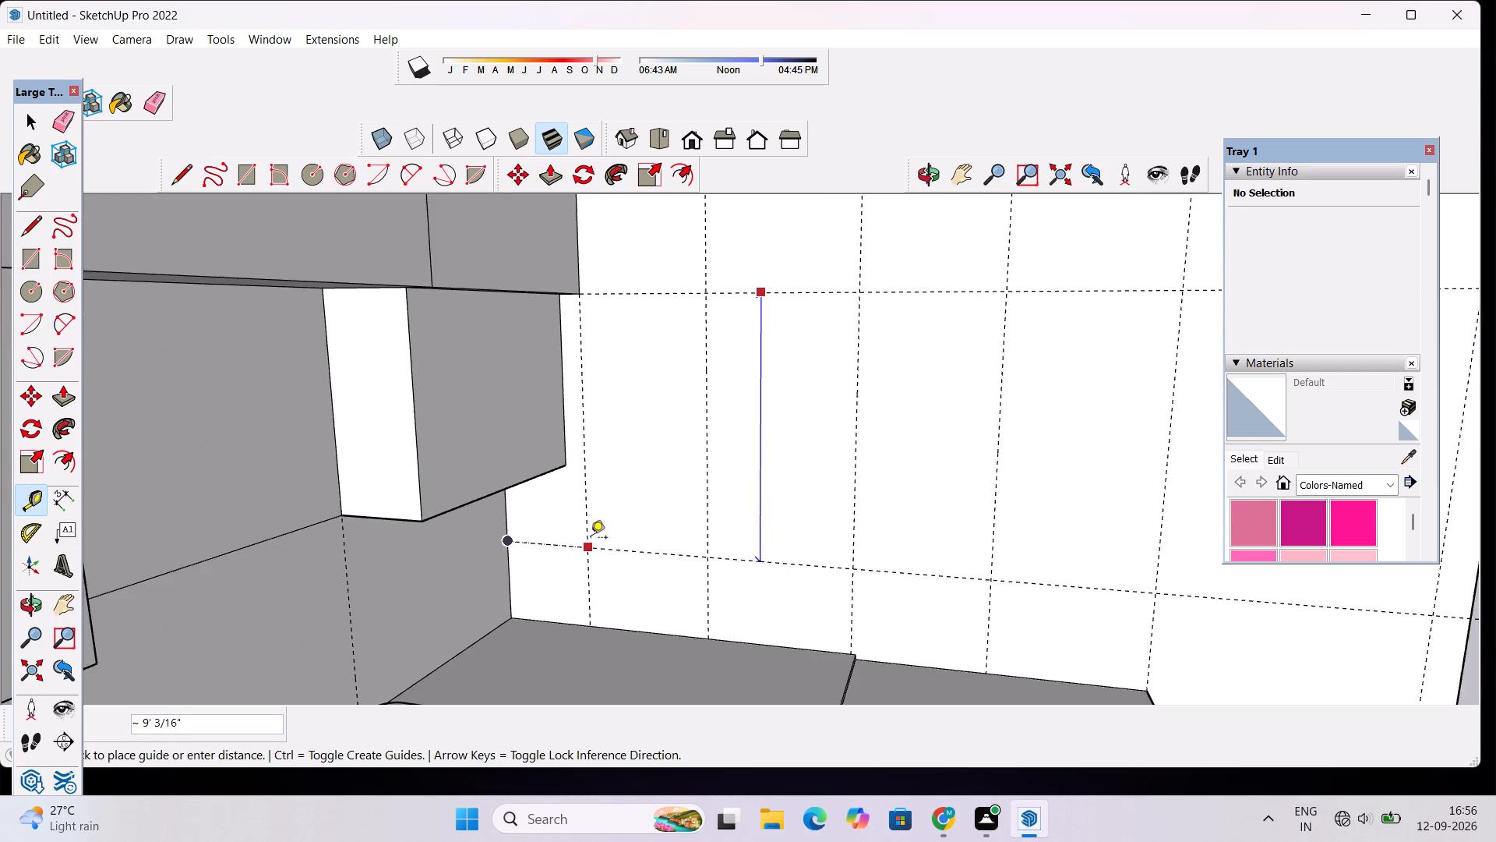
scroll(591, 539, "up", 3)
left_click(555, 430)
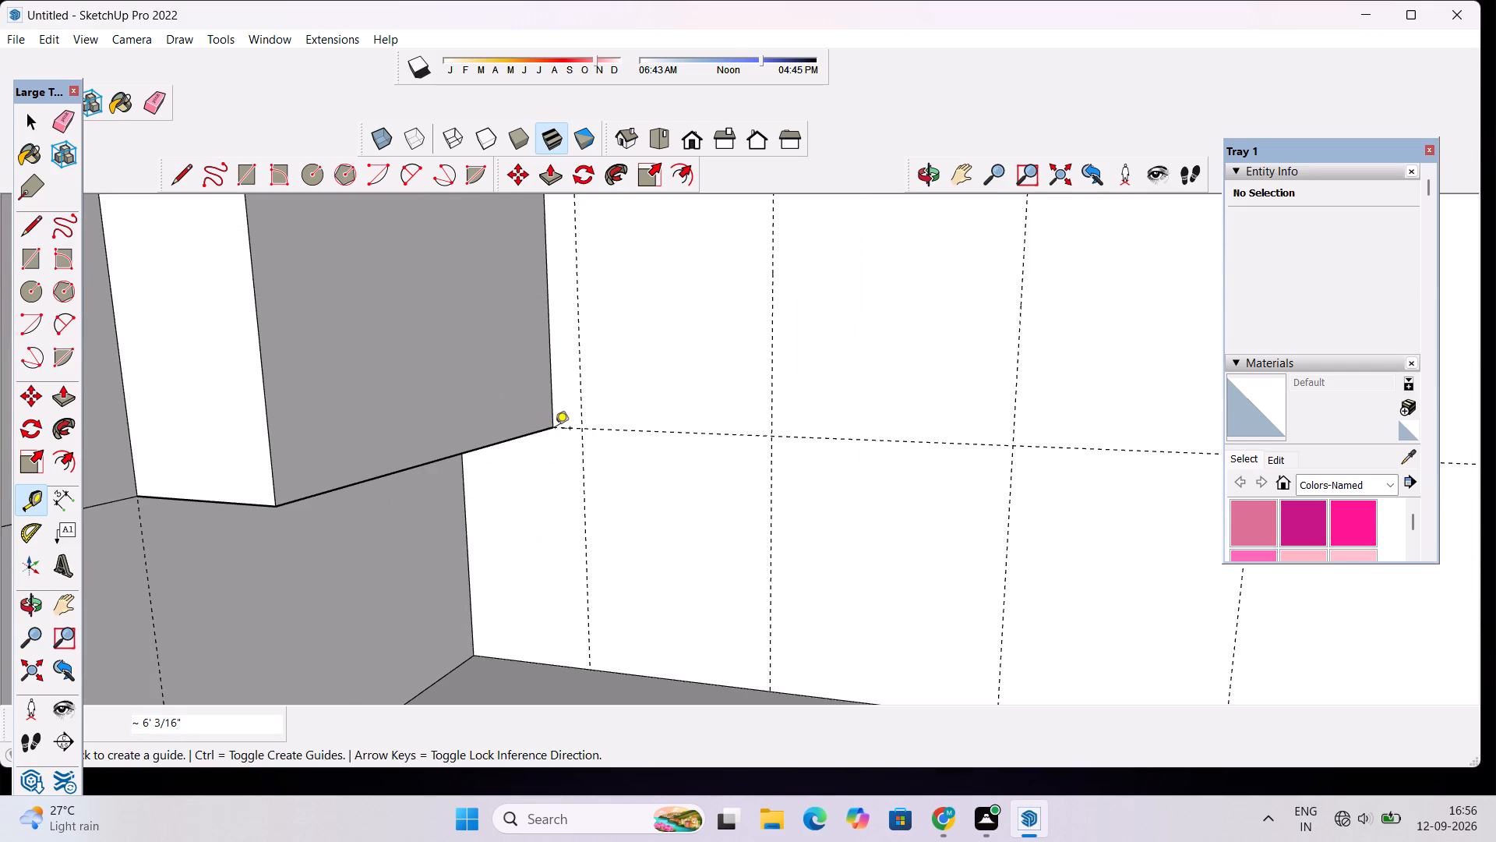
scroll(552, 432, "down", 8)
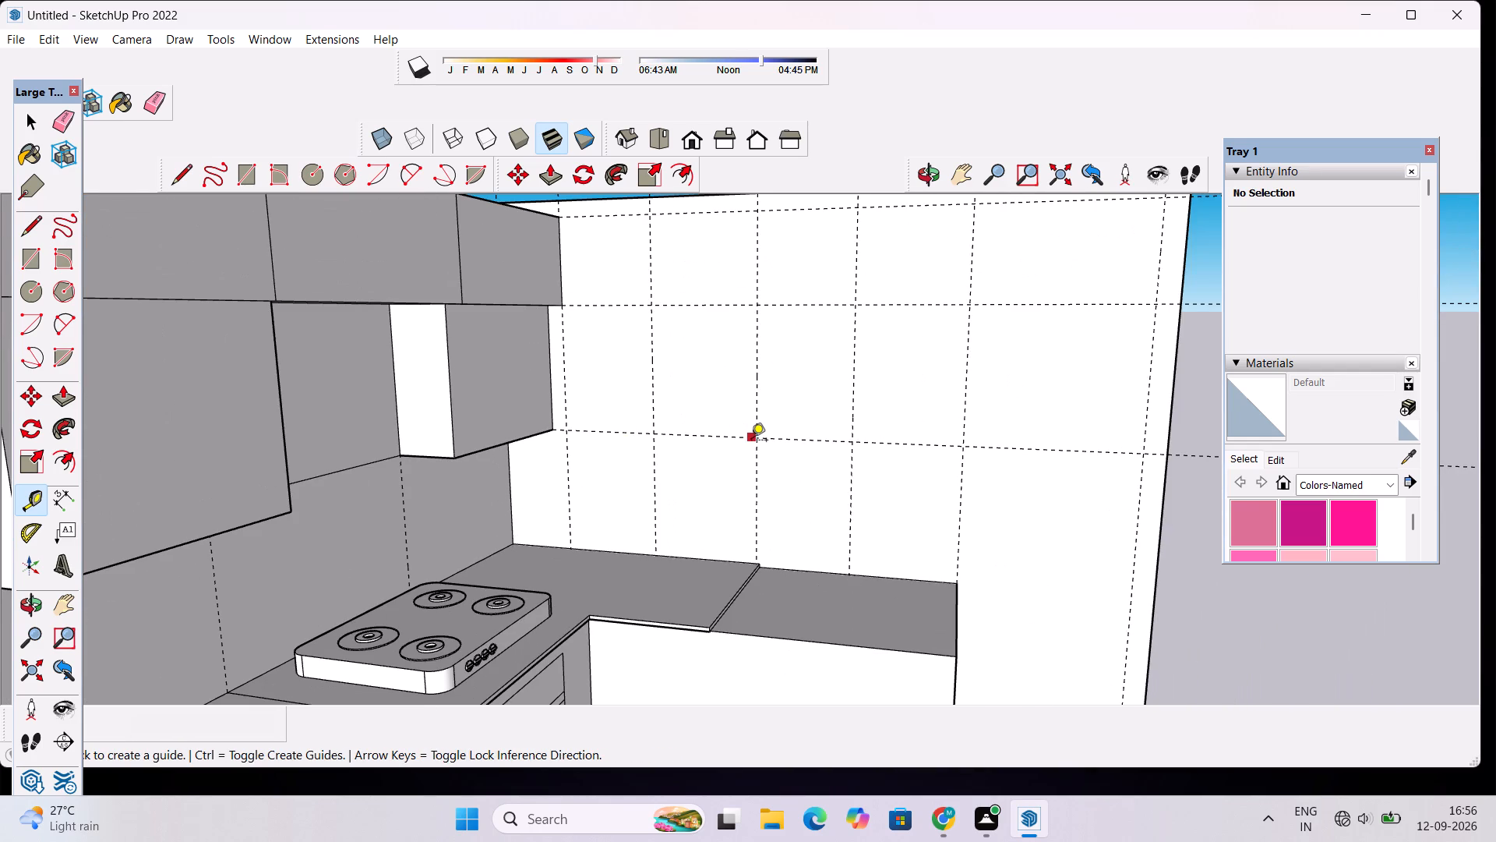
key("space")
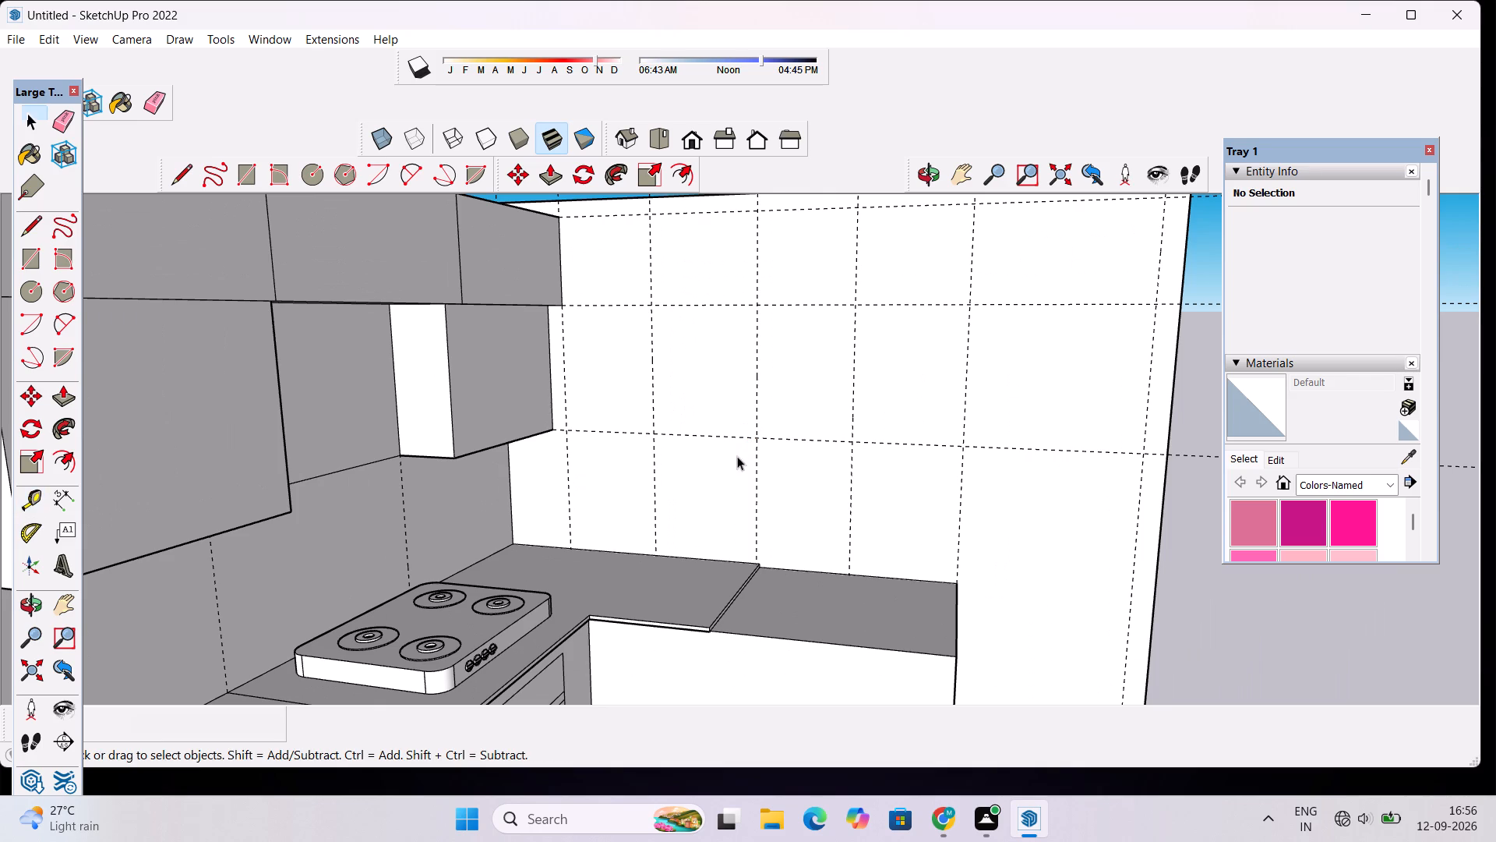
Examine the adjoining wall's guide grid and the counter below it from several angles.
scroll(900, 350, "down", 3)
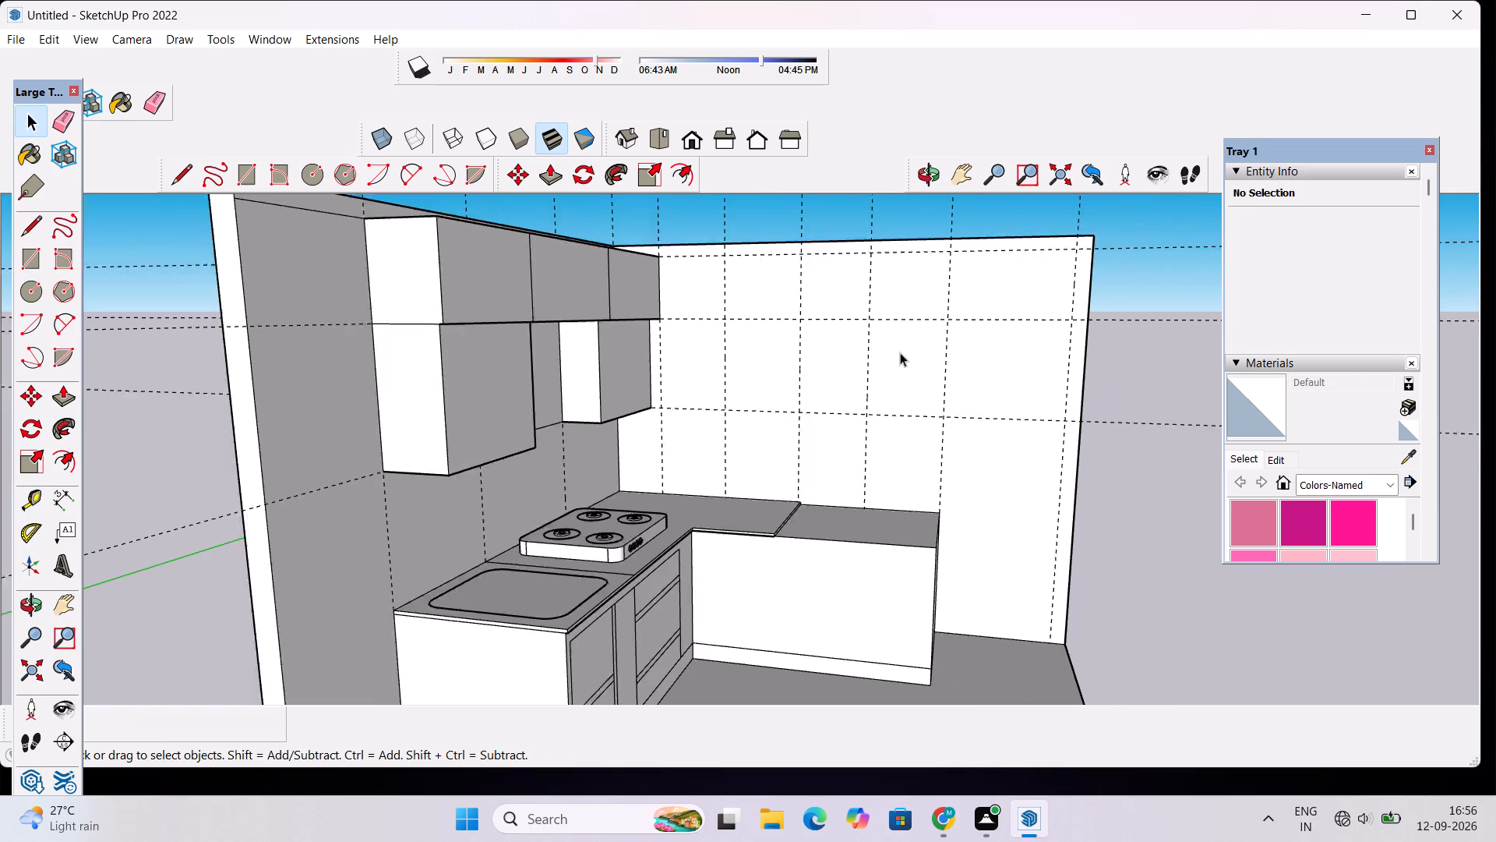
scroll(900, 352, "down", 2)
left_click(919, 173)
left_click_drag(933, 351, 959, 447)
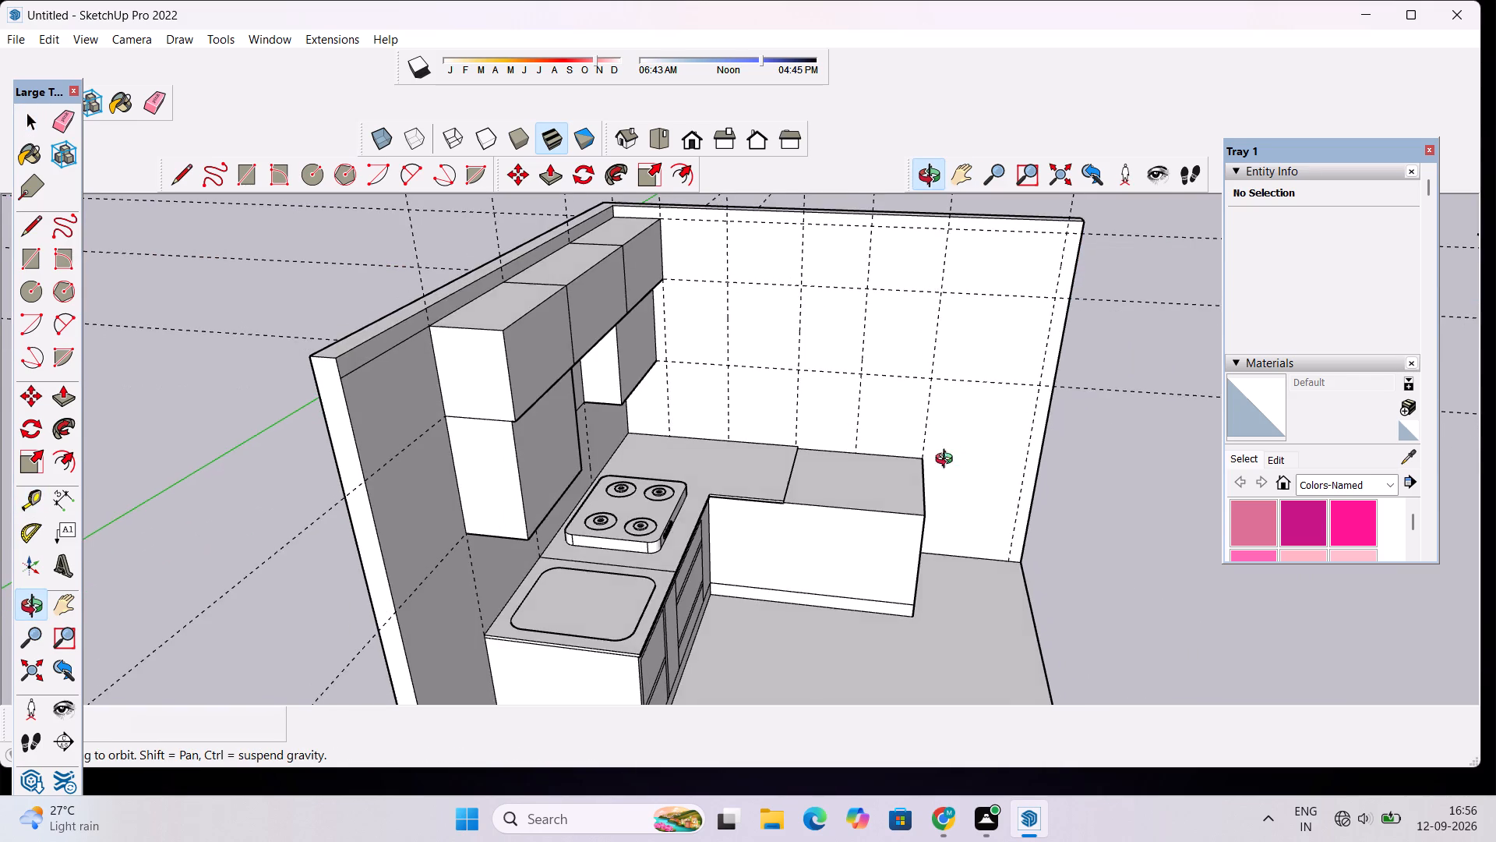
scroll(832, 469, "up", 3)
left_click_drag(832, 466, 803, 522, "shift")
scroll(793, 504, "down", 2)
left_click_drag(774, 532, 773, 495)
scroll(773, 495, "up", 2)
left_click_drag(773, 495, 787, 525, "shift")
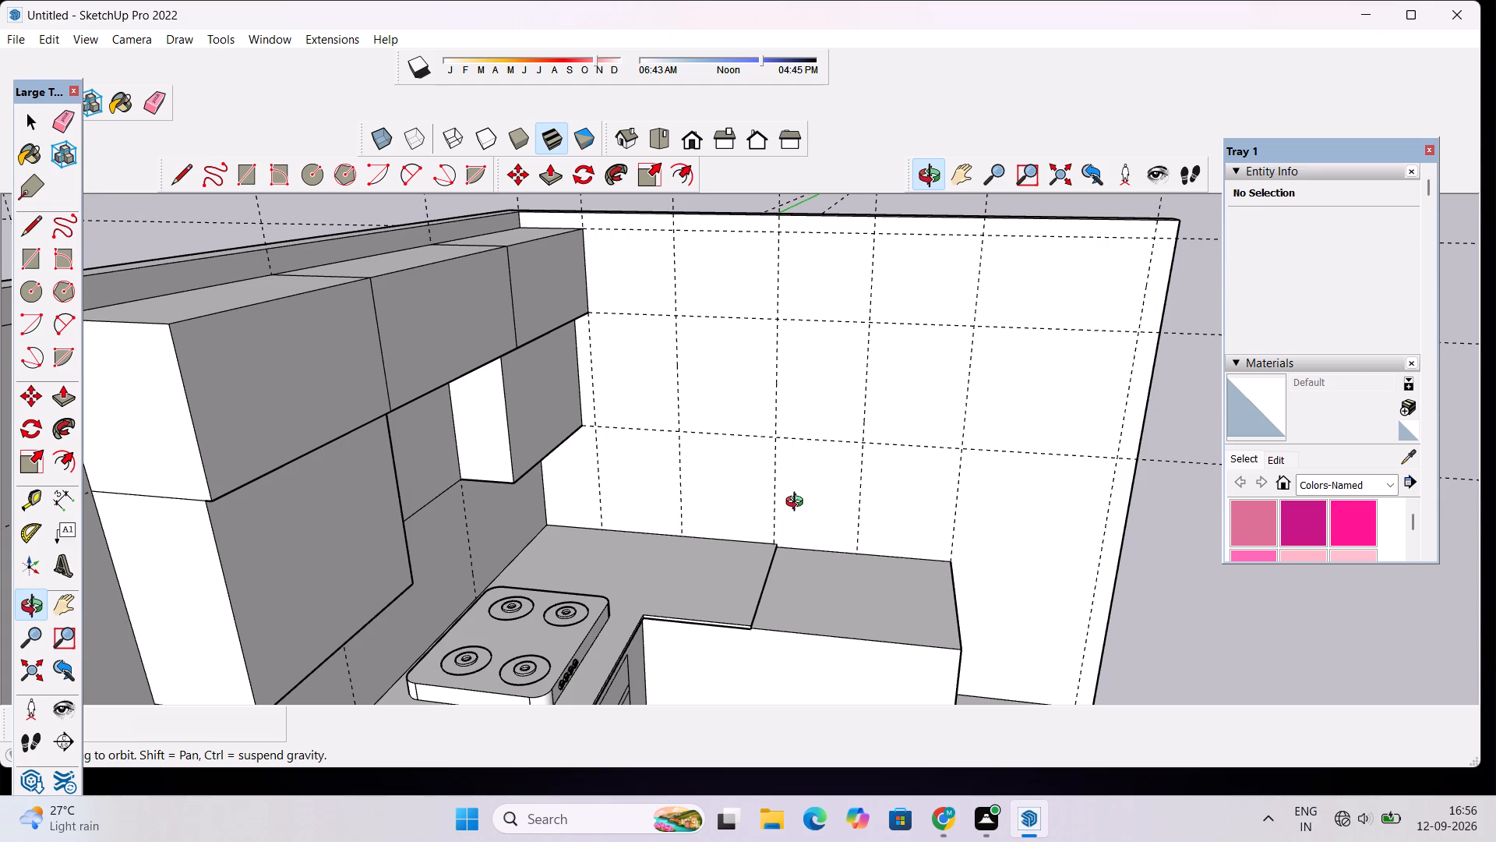
scroll(802, 491, "down", 7)
left_click_drag(799, 599, 803, 559)
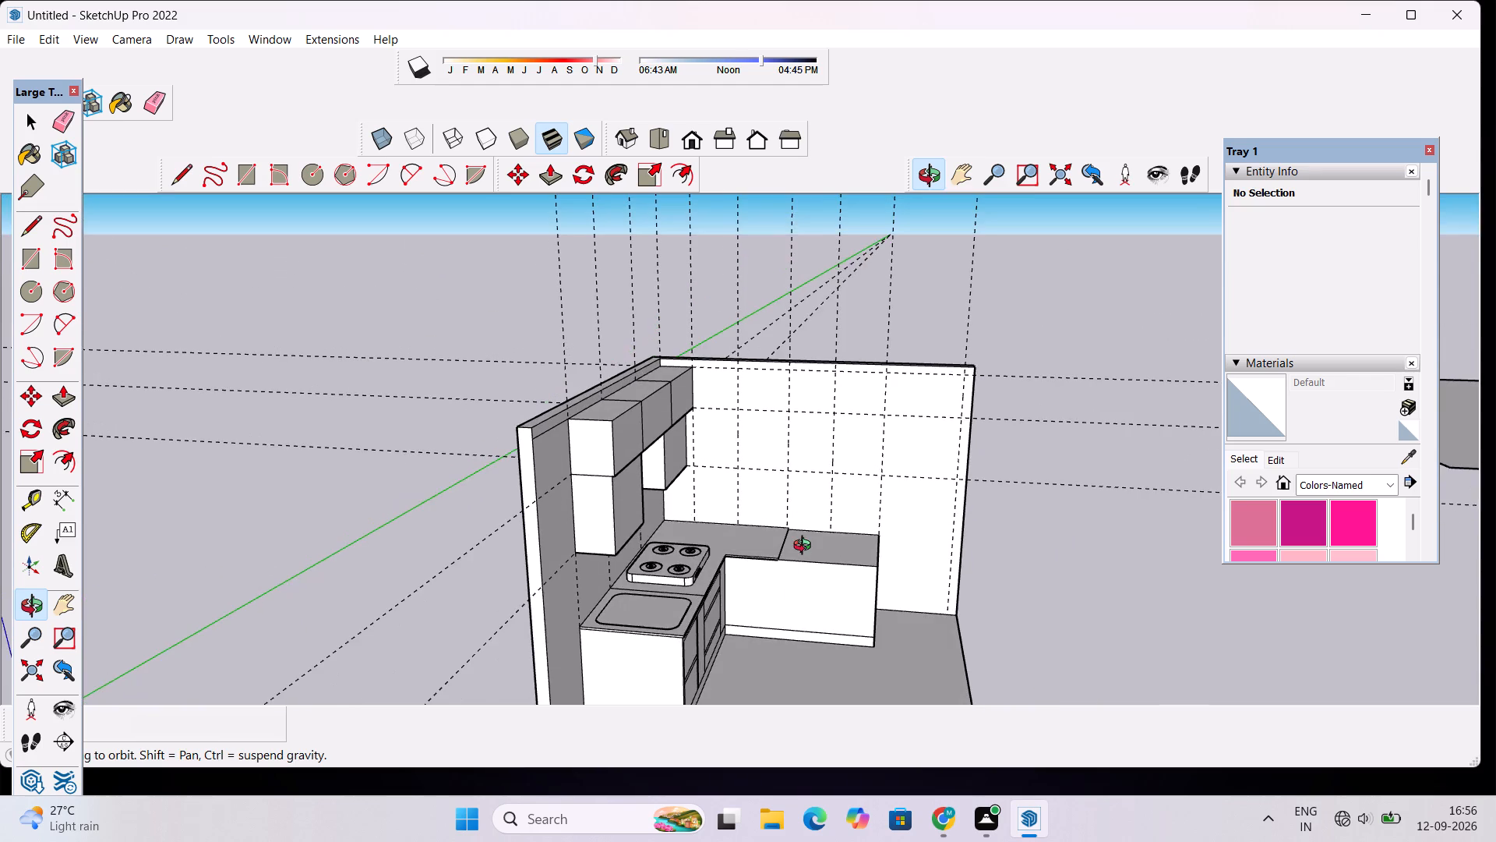
scroll(796, 553, "up", 3)
Draw a vertical line about 7' long down the counter's front face, from the raised countertop's end corner to the toe-kick line.
key("space")
type("l")
scroll(792, 582, "up", 6)
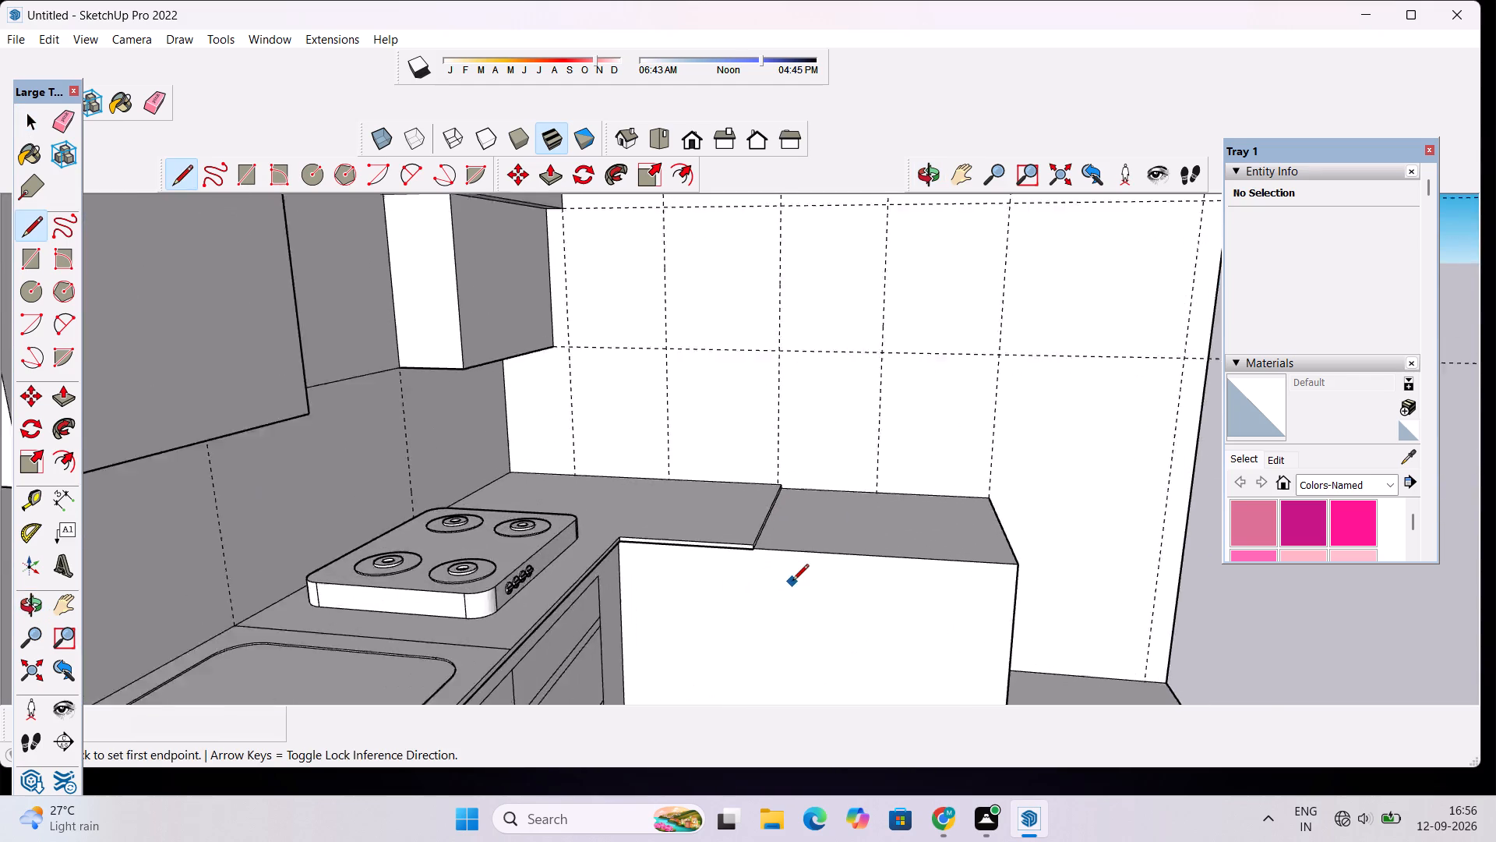
scroll(792, 582, "up", 11)
scroll(704, 540, "up", 4)
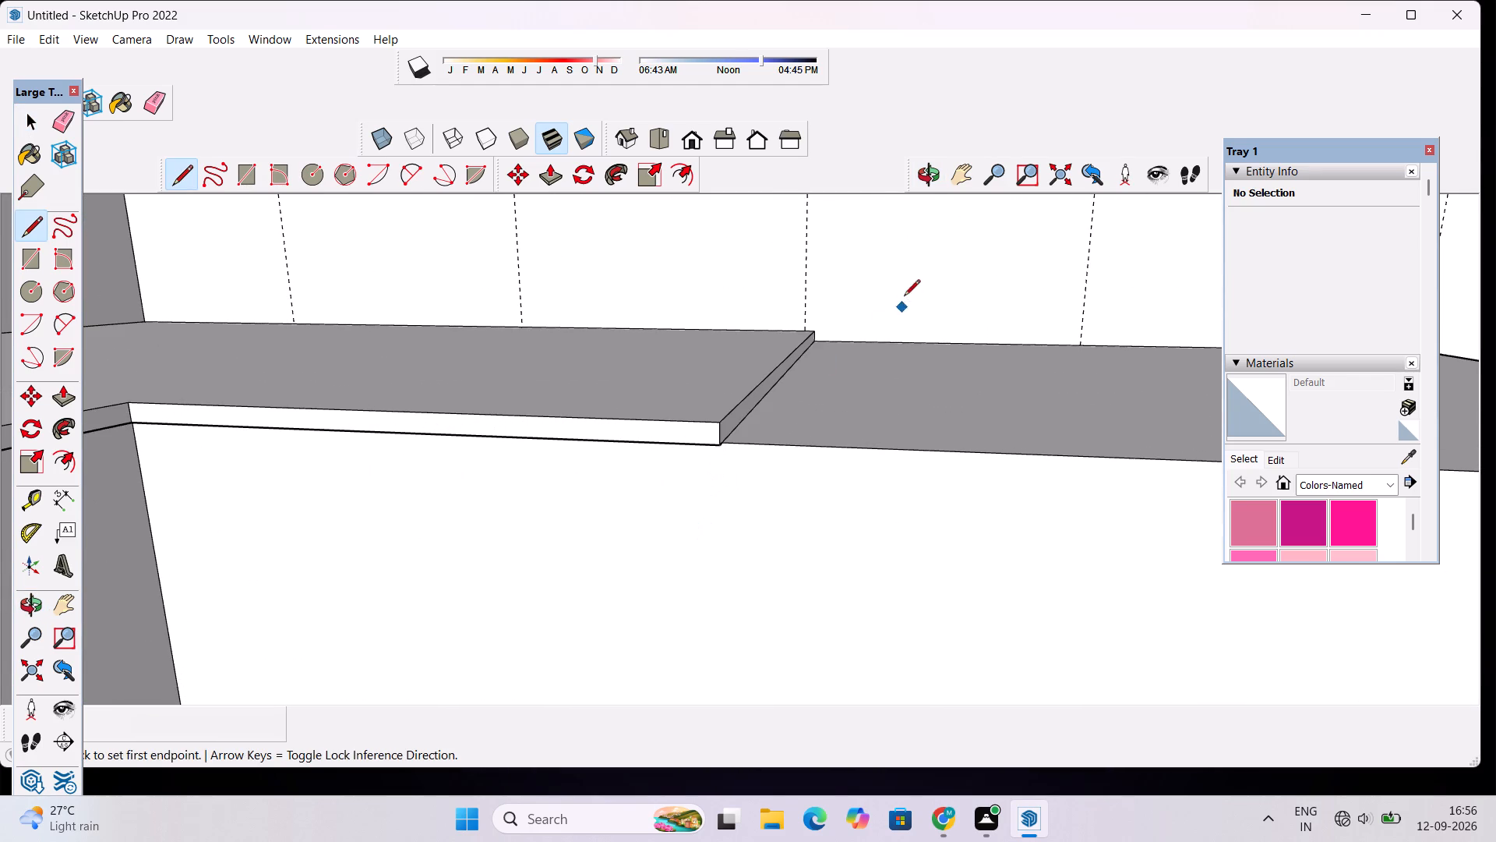
left_click(929, 182)
left_click_drag(787, 597, 807, 472)
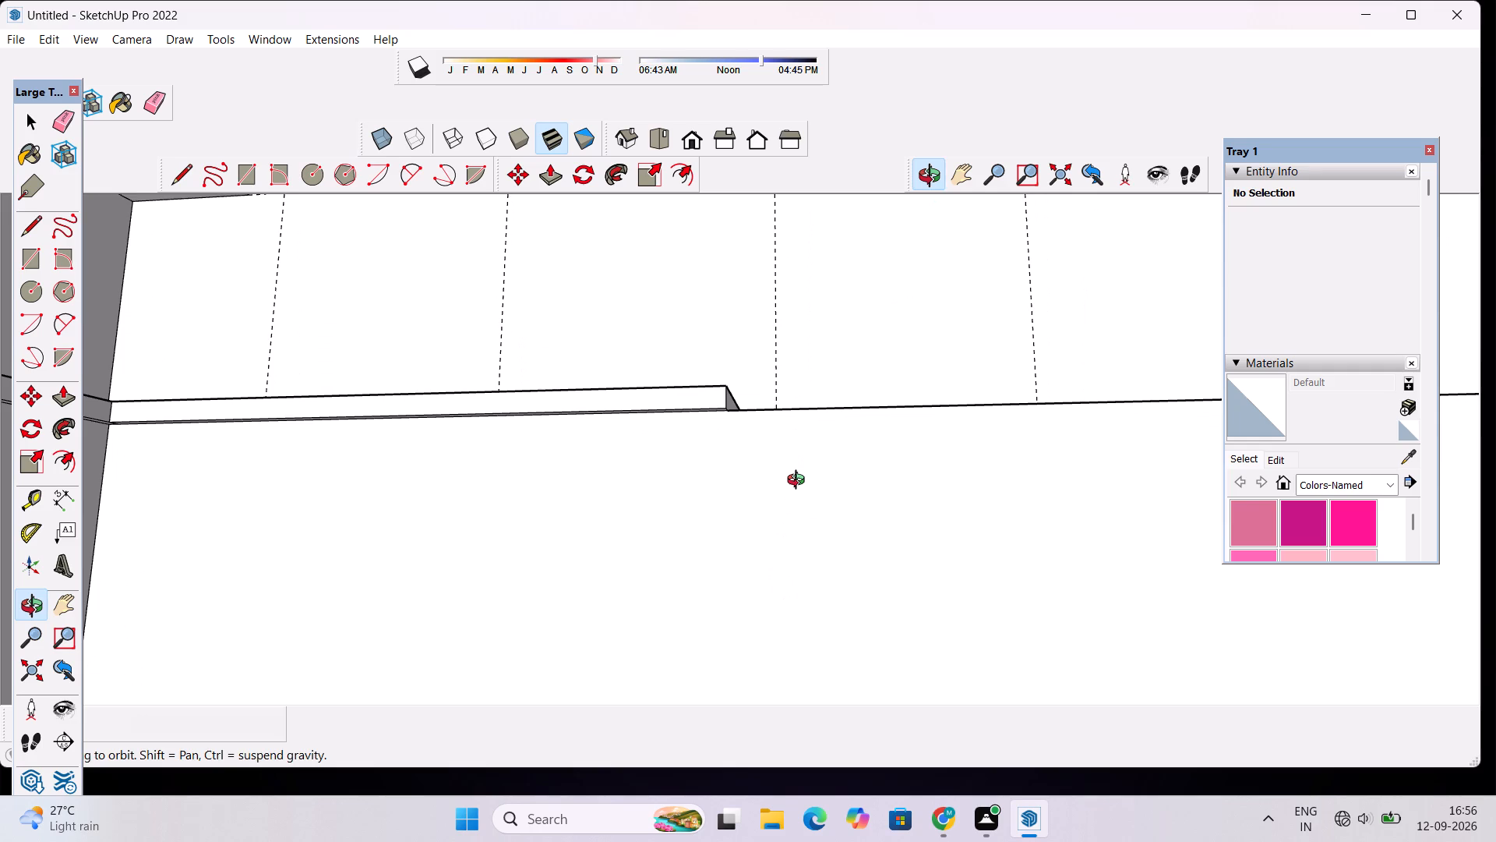
key("l")
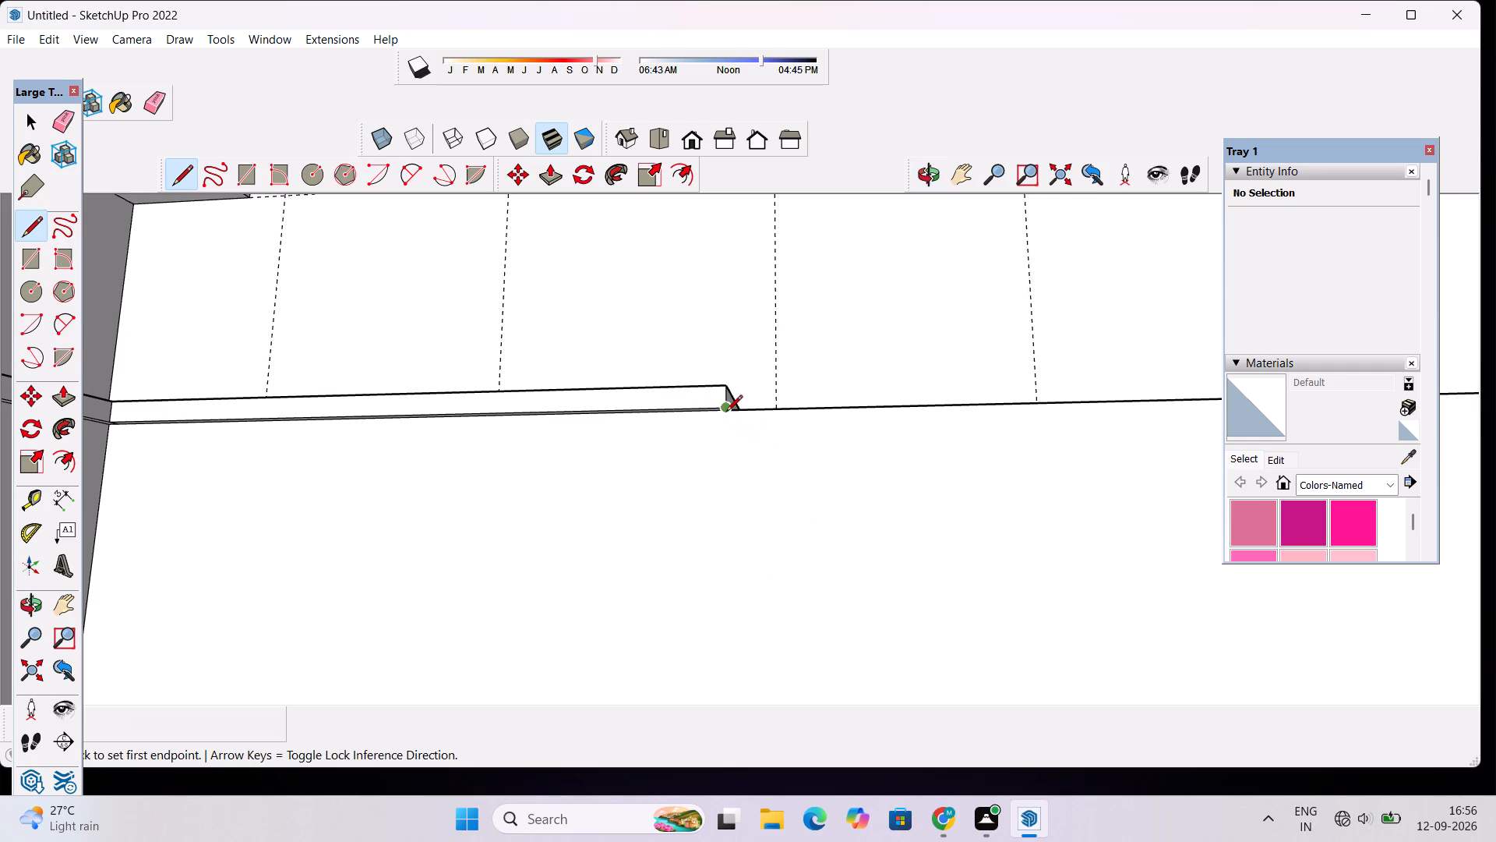
left_click(726, 412)
key("space")
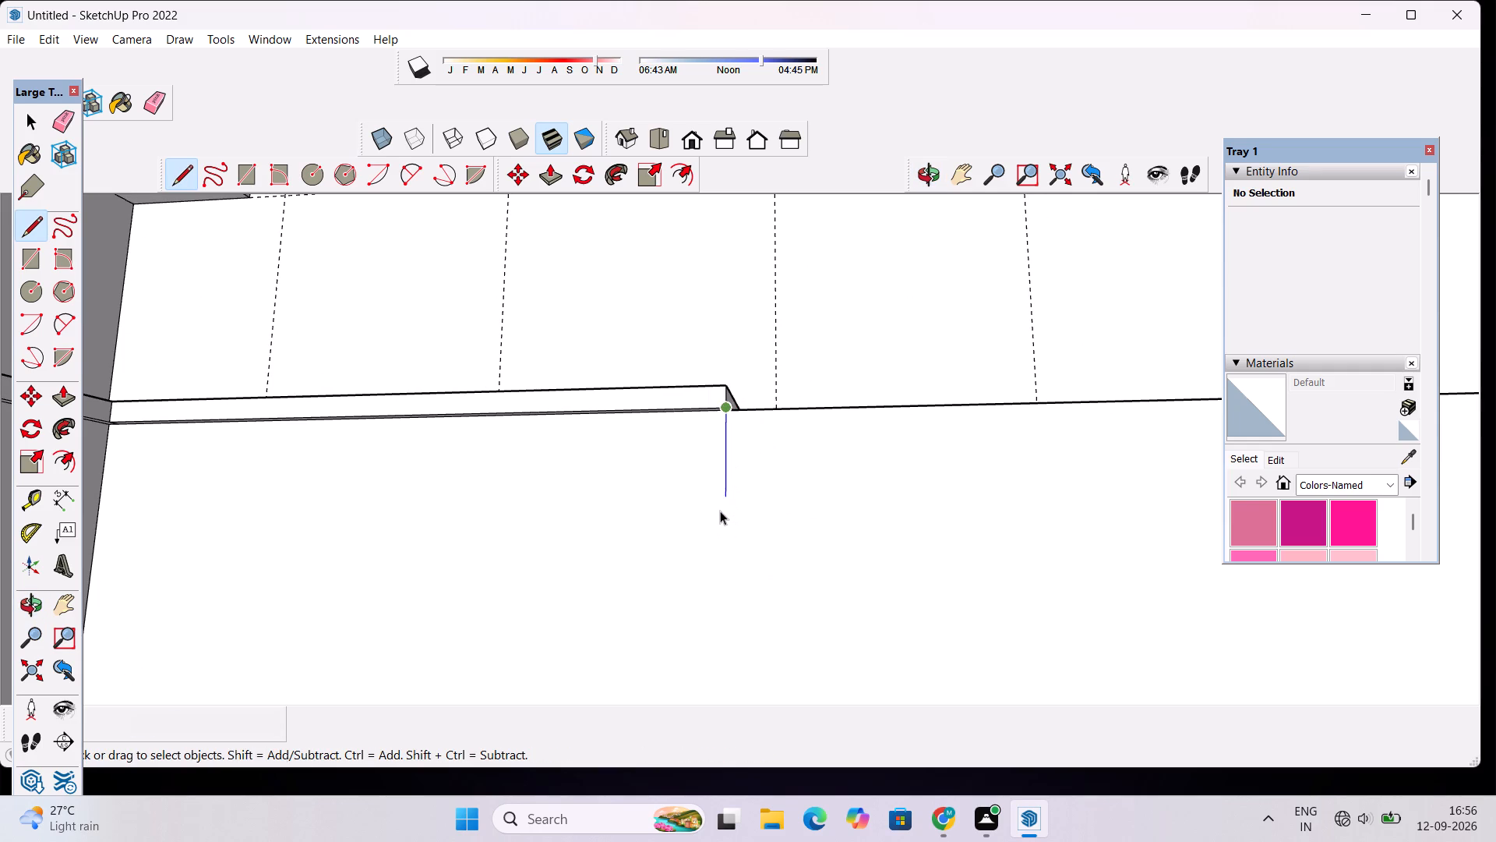
scroll(720, 504, "up", 5)
scroll(720, 383, "up", 4)
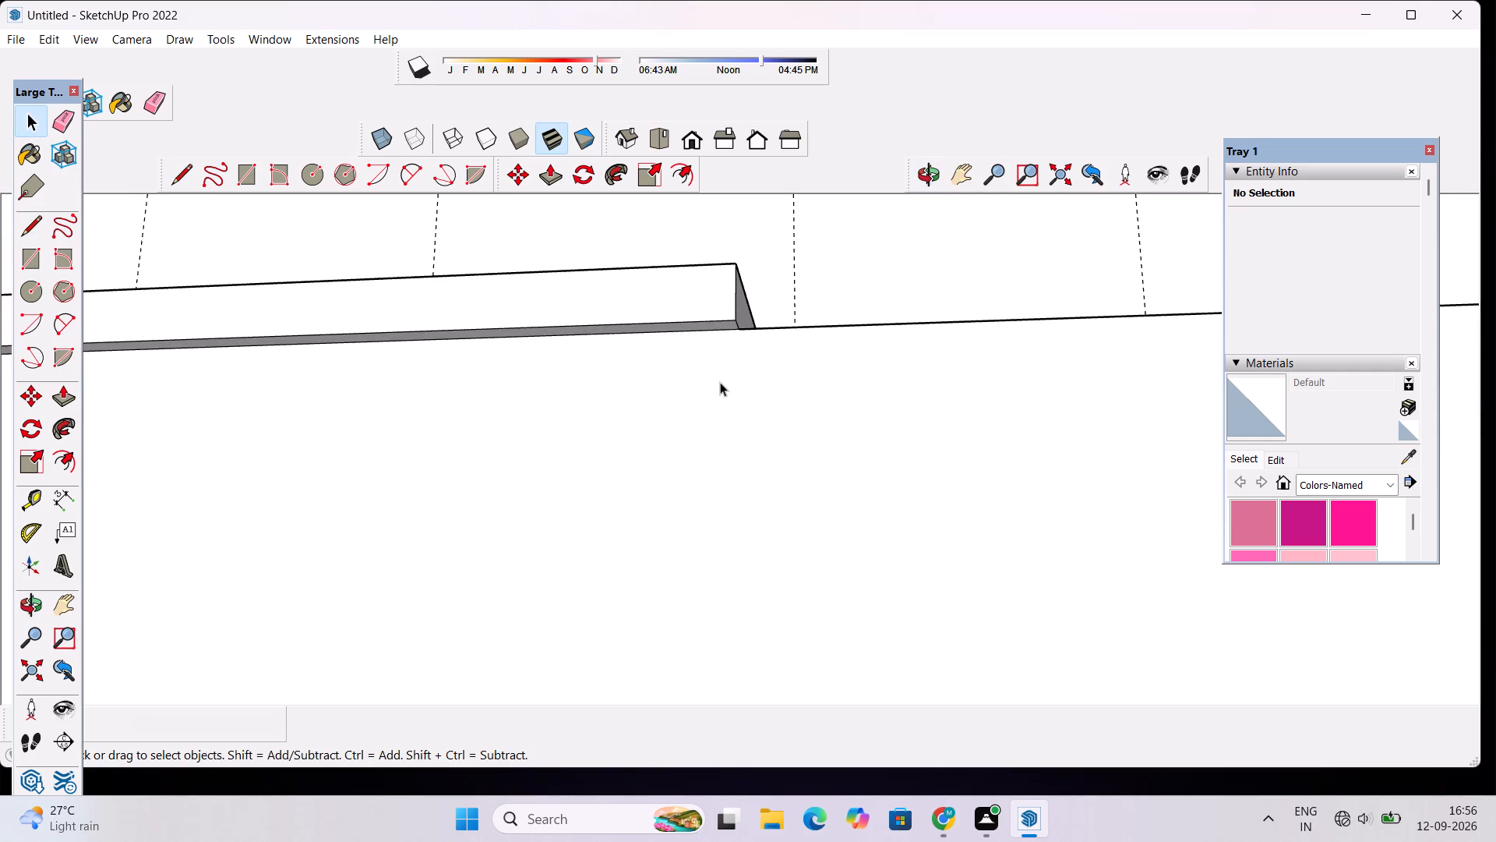
key("l")
scroll(728, 353, "up", 10)
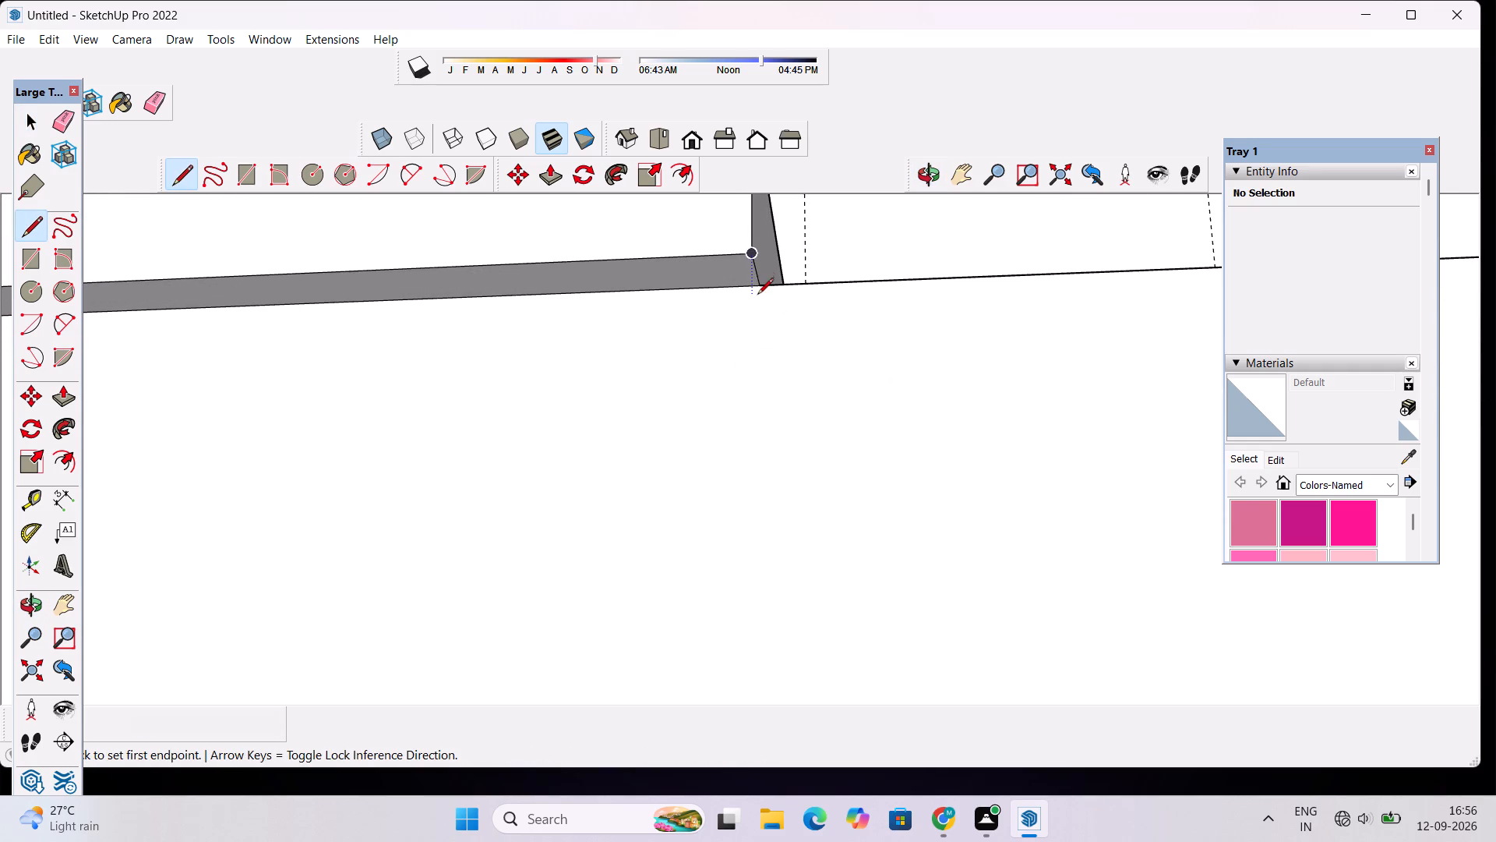
scroll(758, 289, "up", 16)
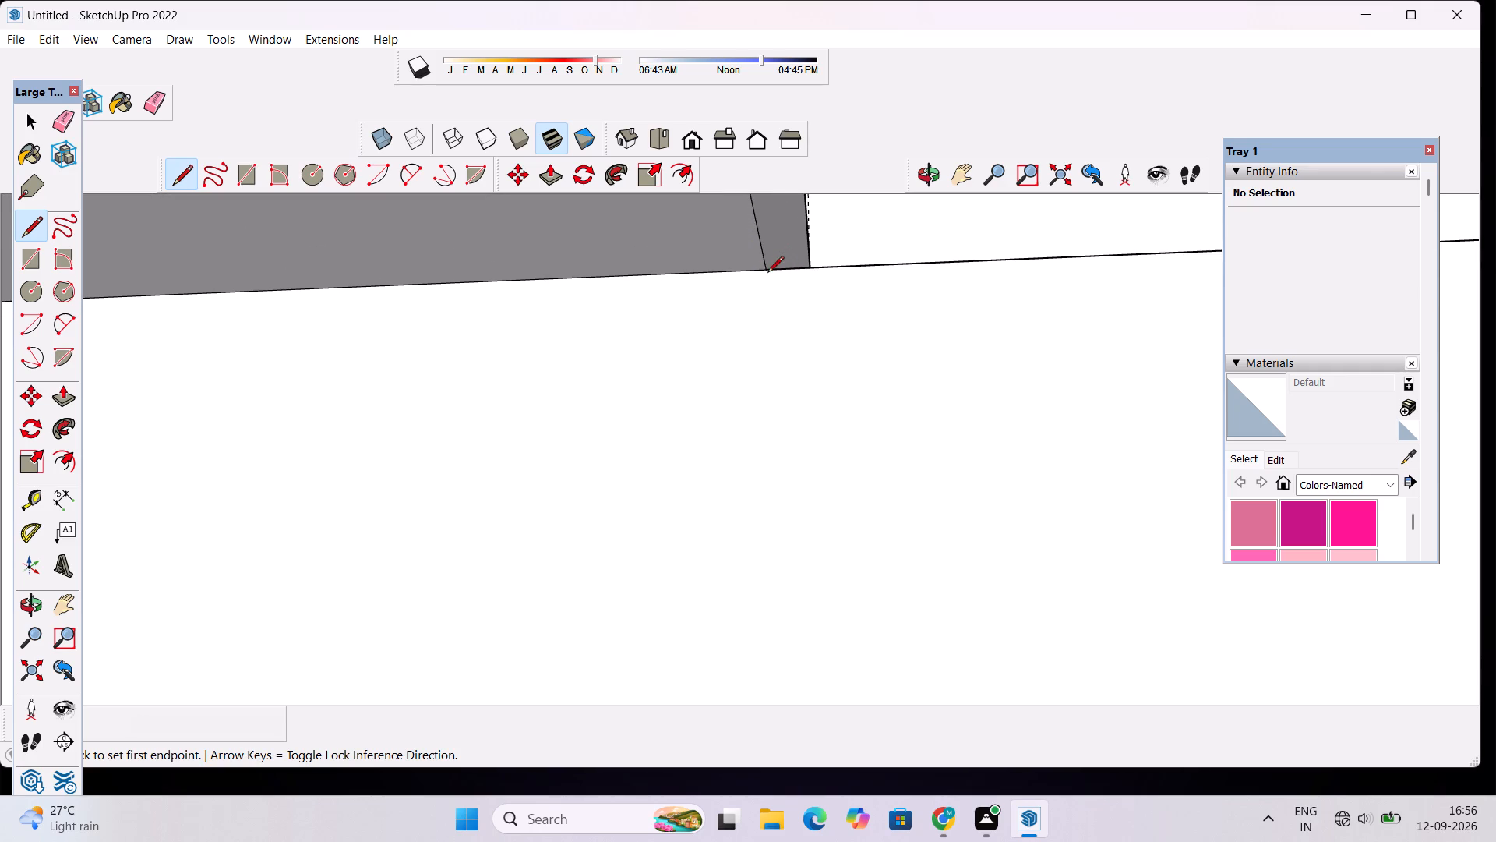
left_click(763, 268)
scroll(771, 364, "down", 12)
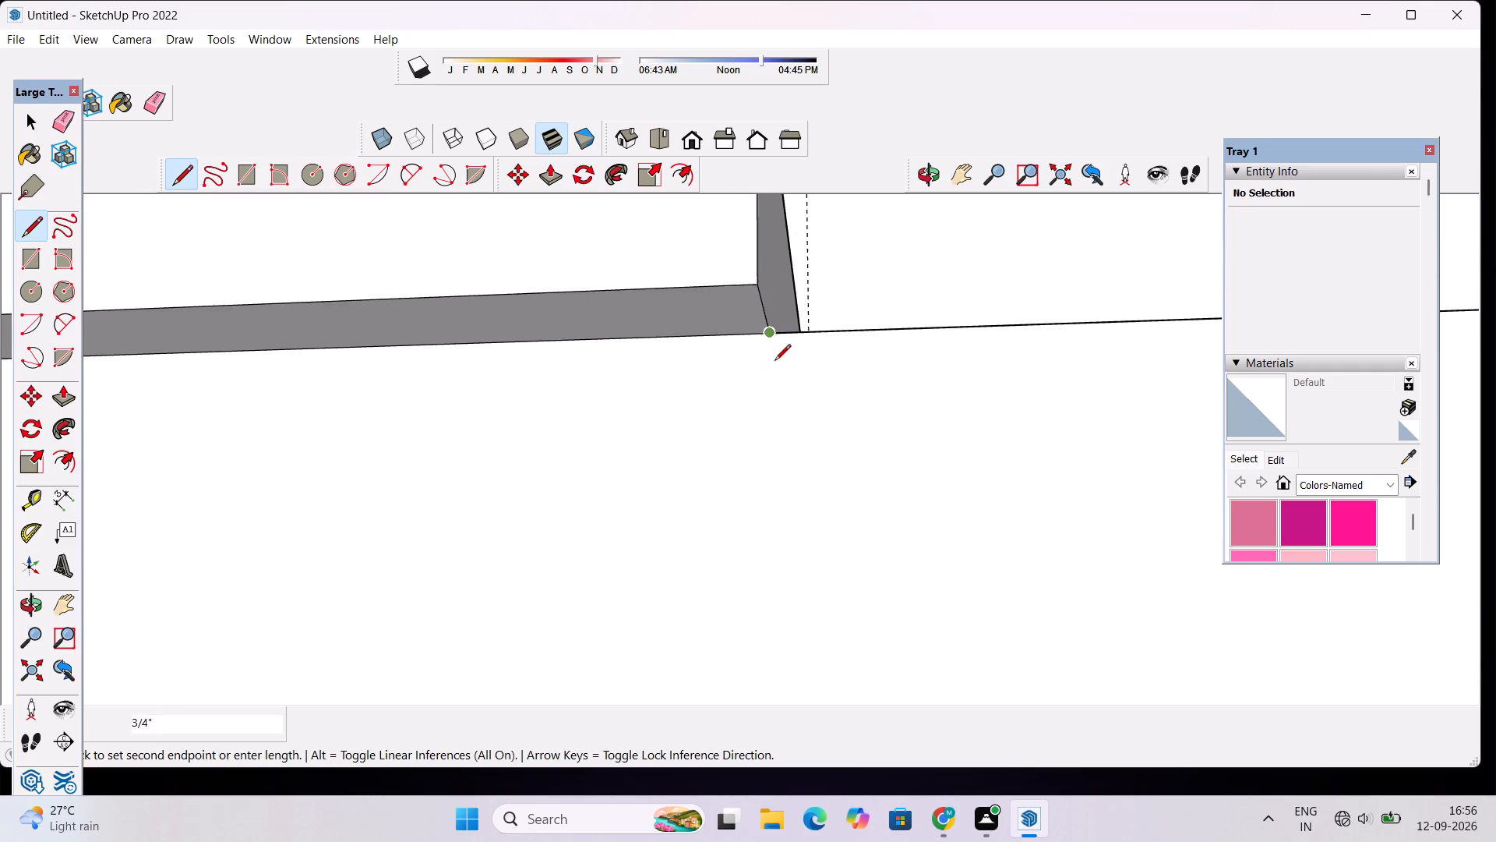
scroll(774, 362, "down", 8)
scroll(774, 362, "down", 16)
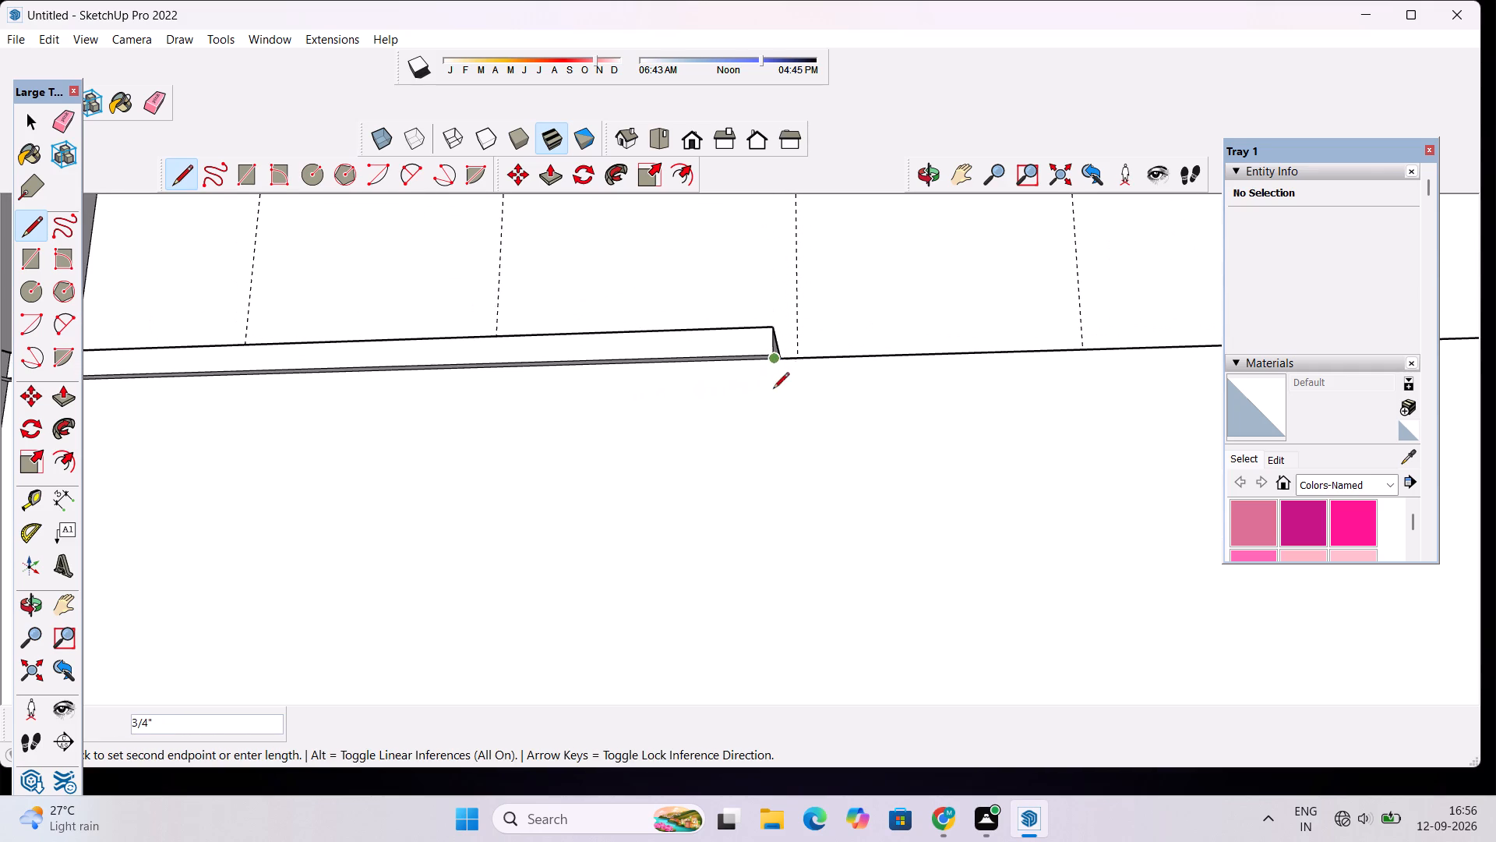
scroll(773, 421, "down", 20)
scroll(773, 421, "down", 3)
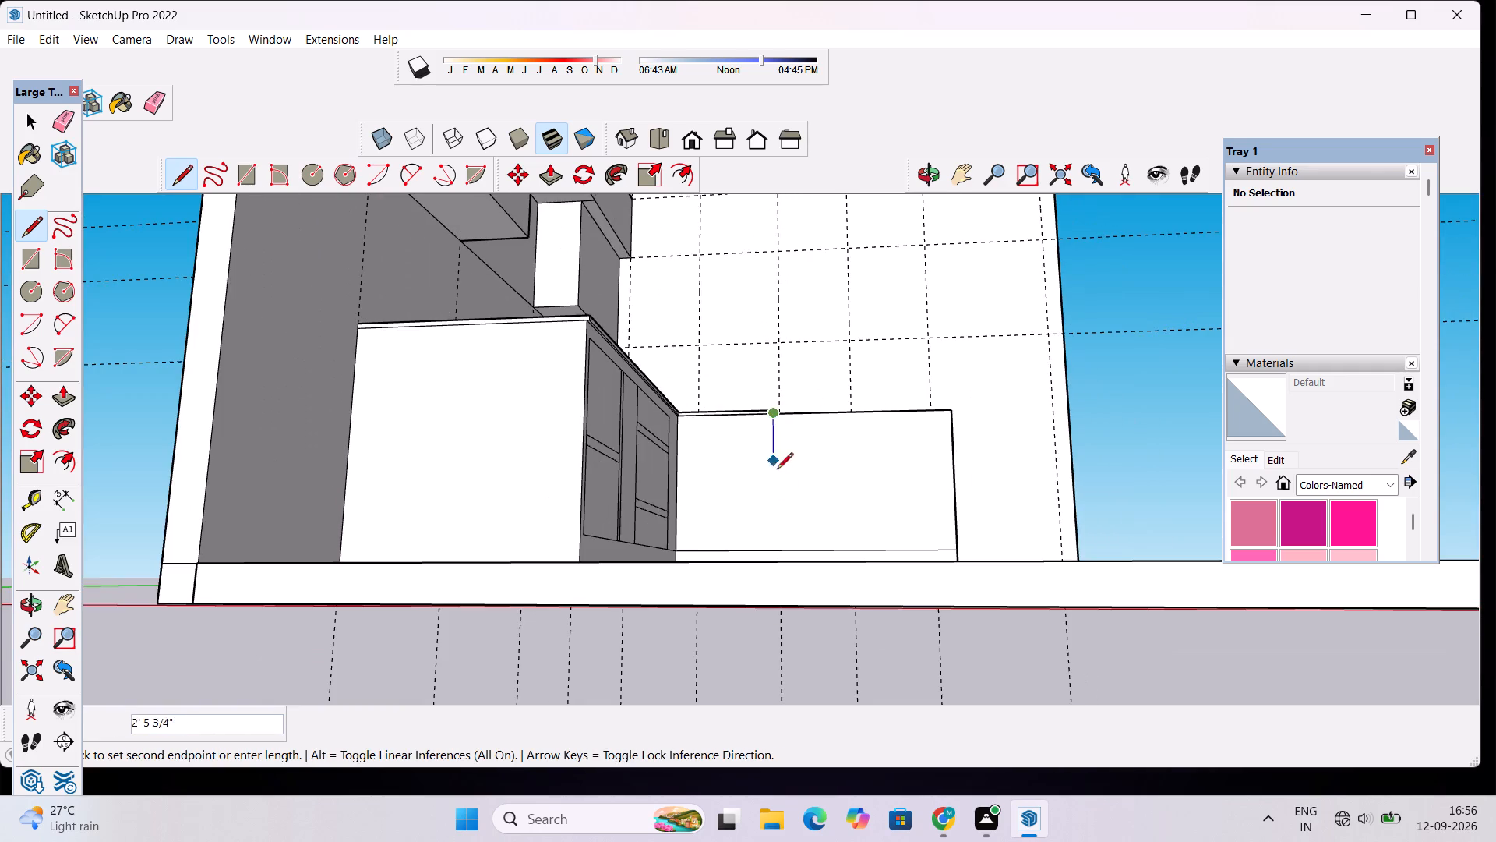
scroll(775, 511, "up", 8)
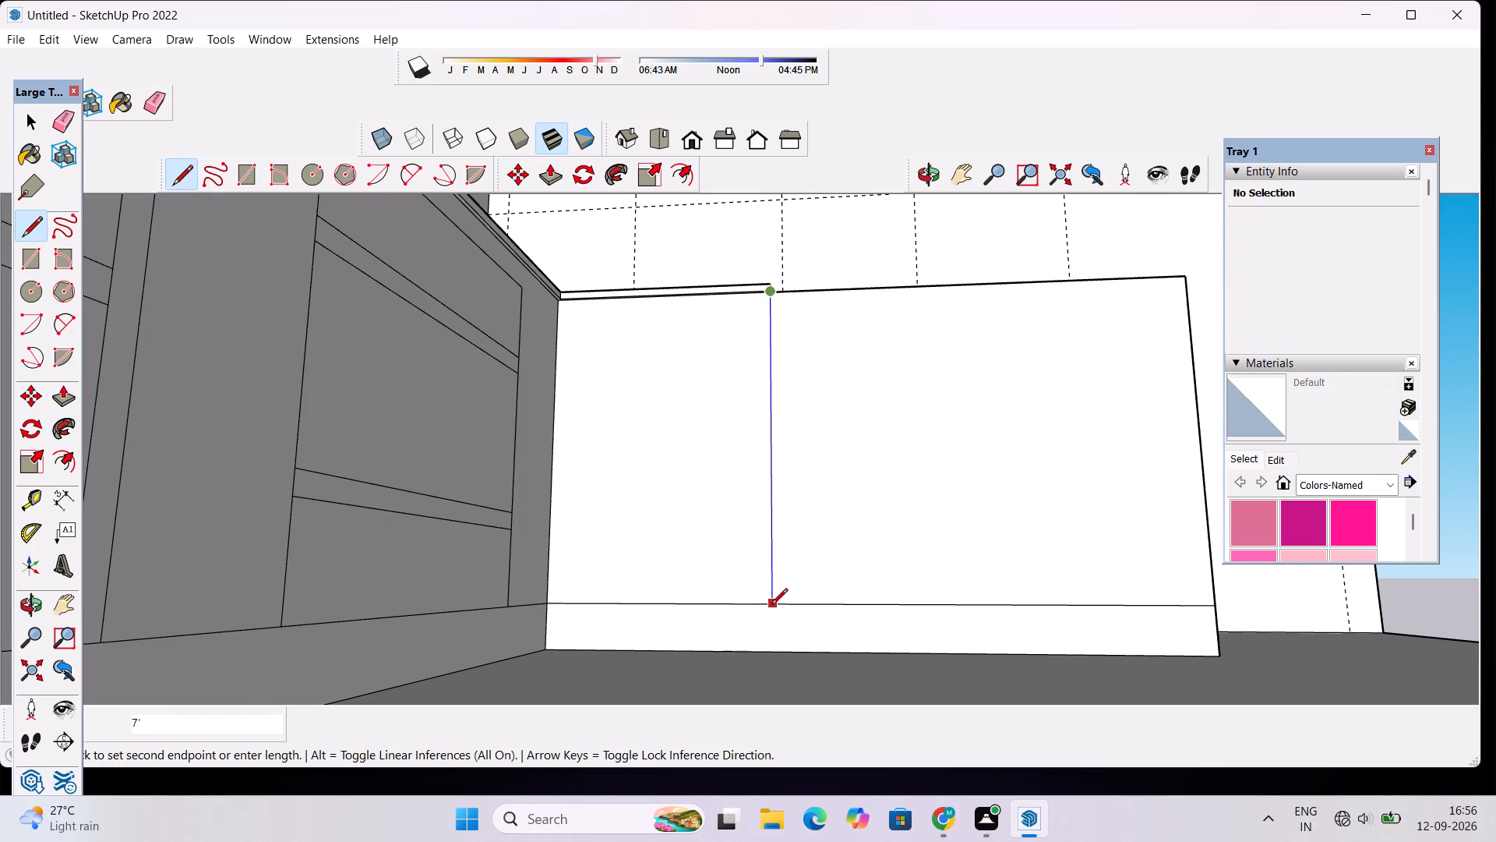
left_click(771, 606)
Draw a vertical line down the counter's front face, from the midpoint of the raised countertop's lower front edge to the toe-kick line.
scroll(771, 606, "down", 5)
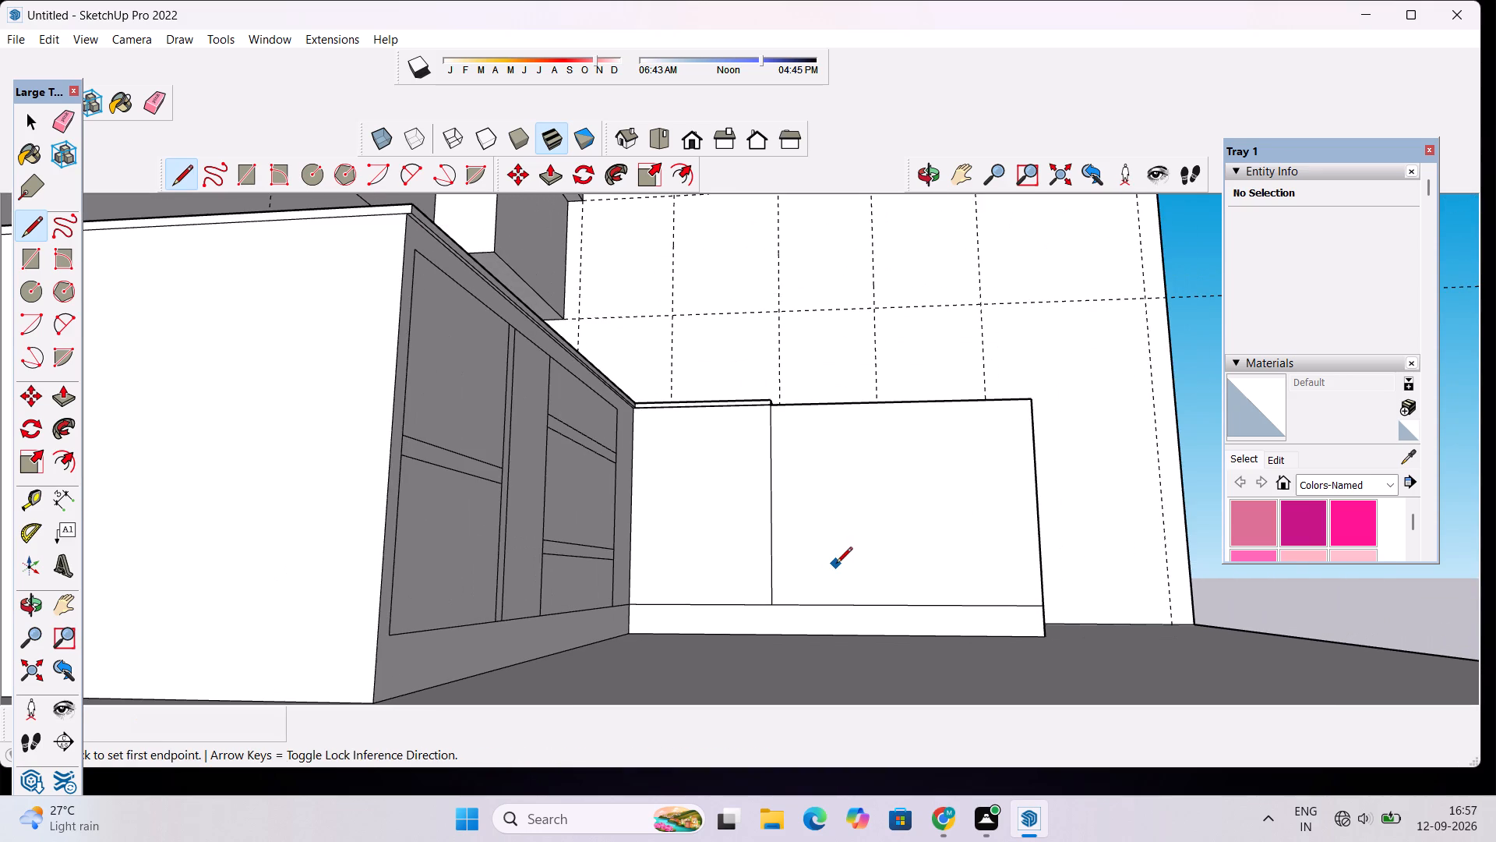
scroll(706, 419, "up", 4)
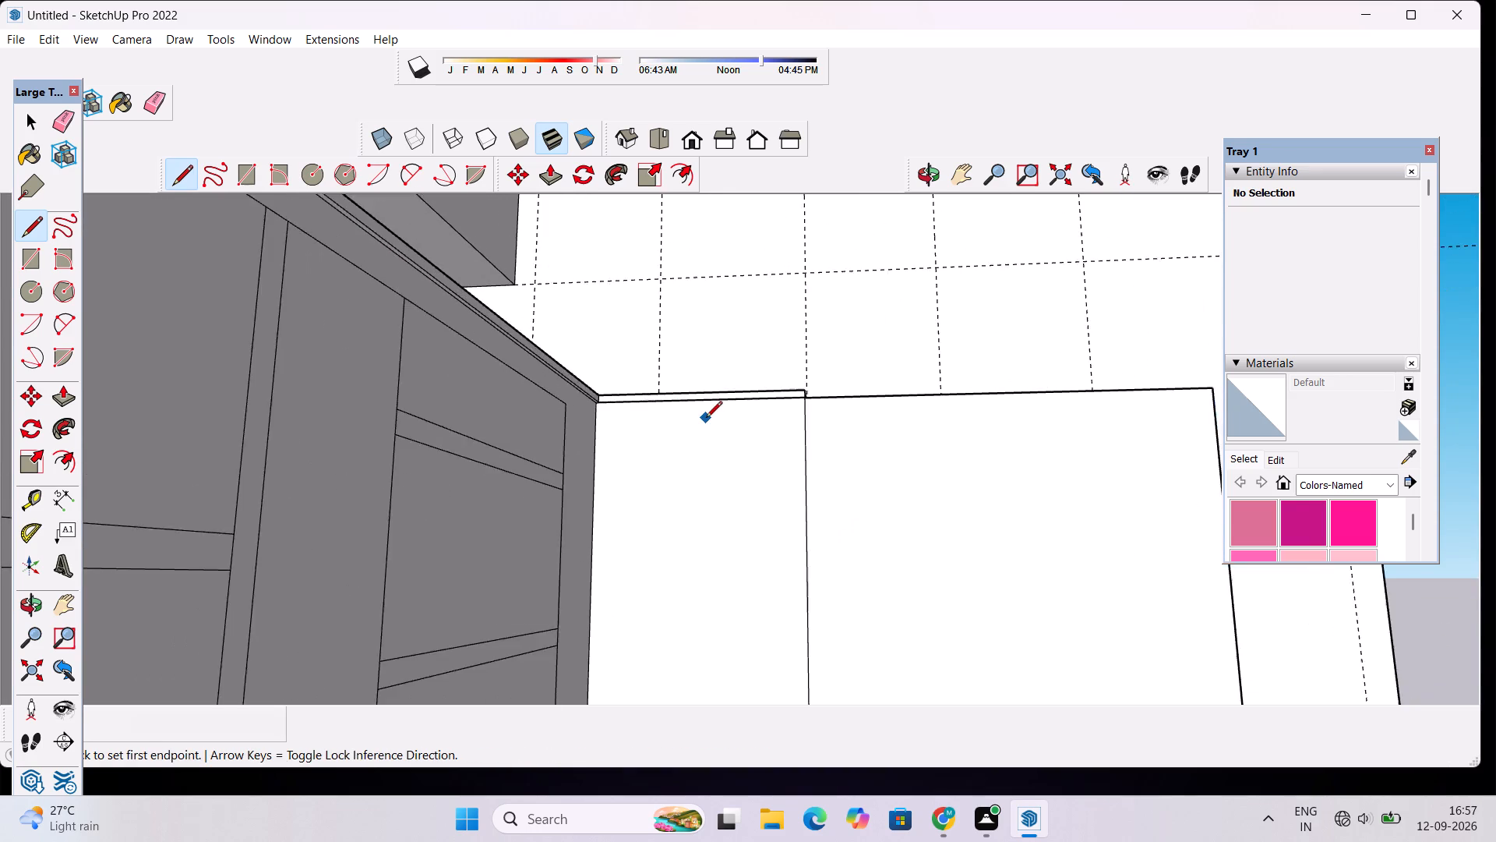
scroll(706, 419, "up", 6)
scroll(837, 390, "up", 5)
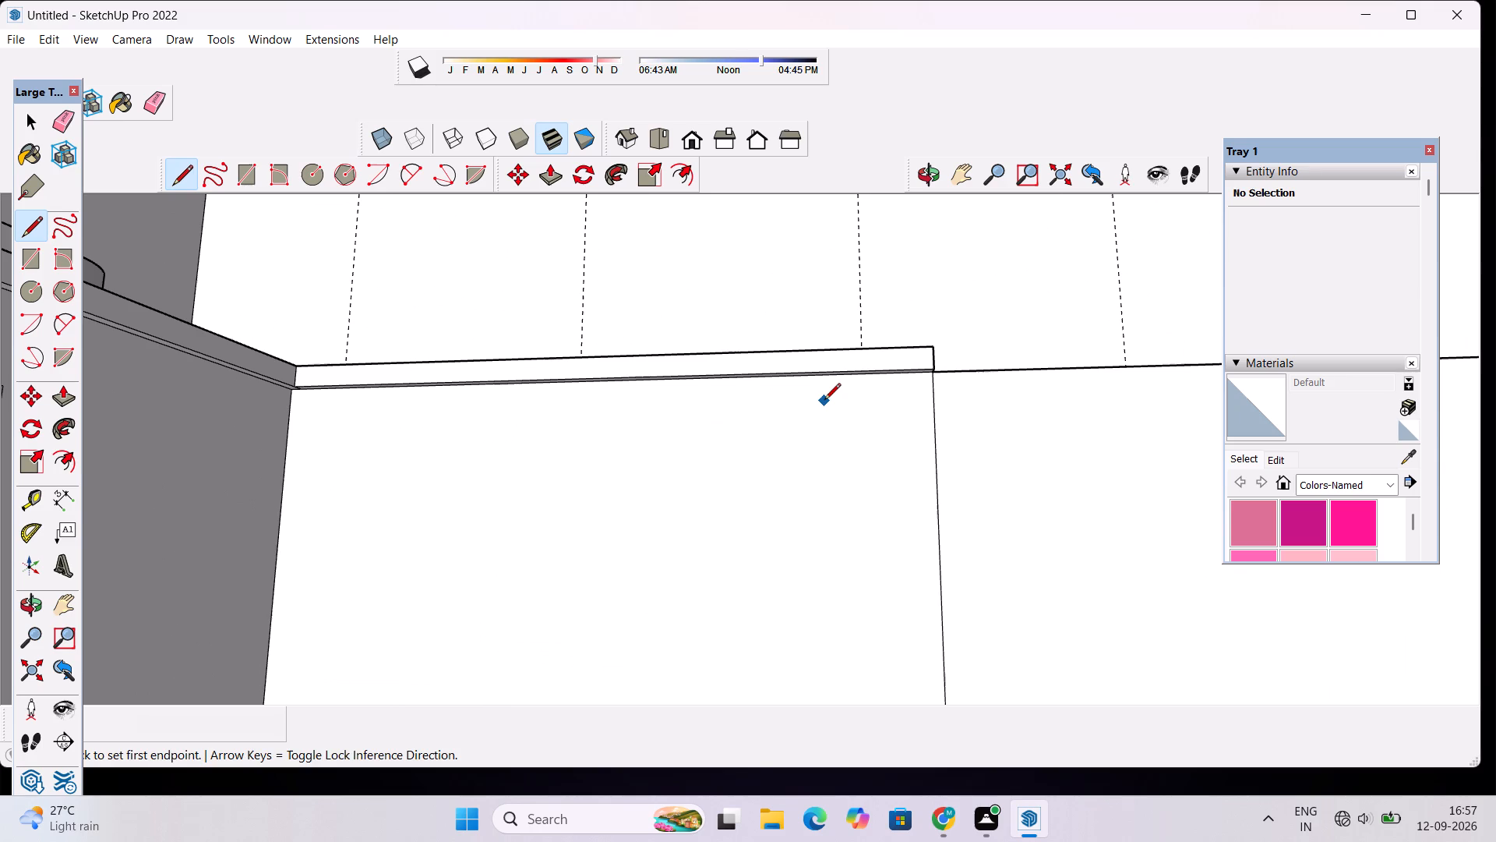
scroll(761, 431, "down", 1)
scroll(586, 448, "up", 8)
scroll(645, 416, "down", 6)
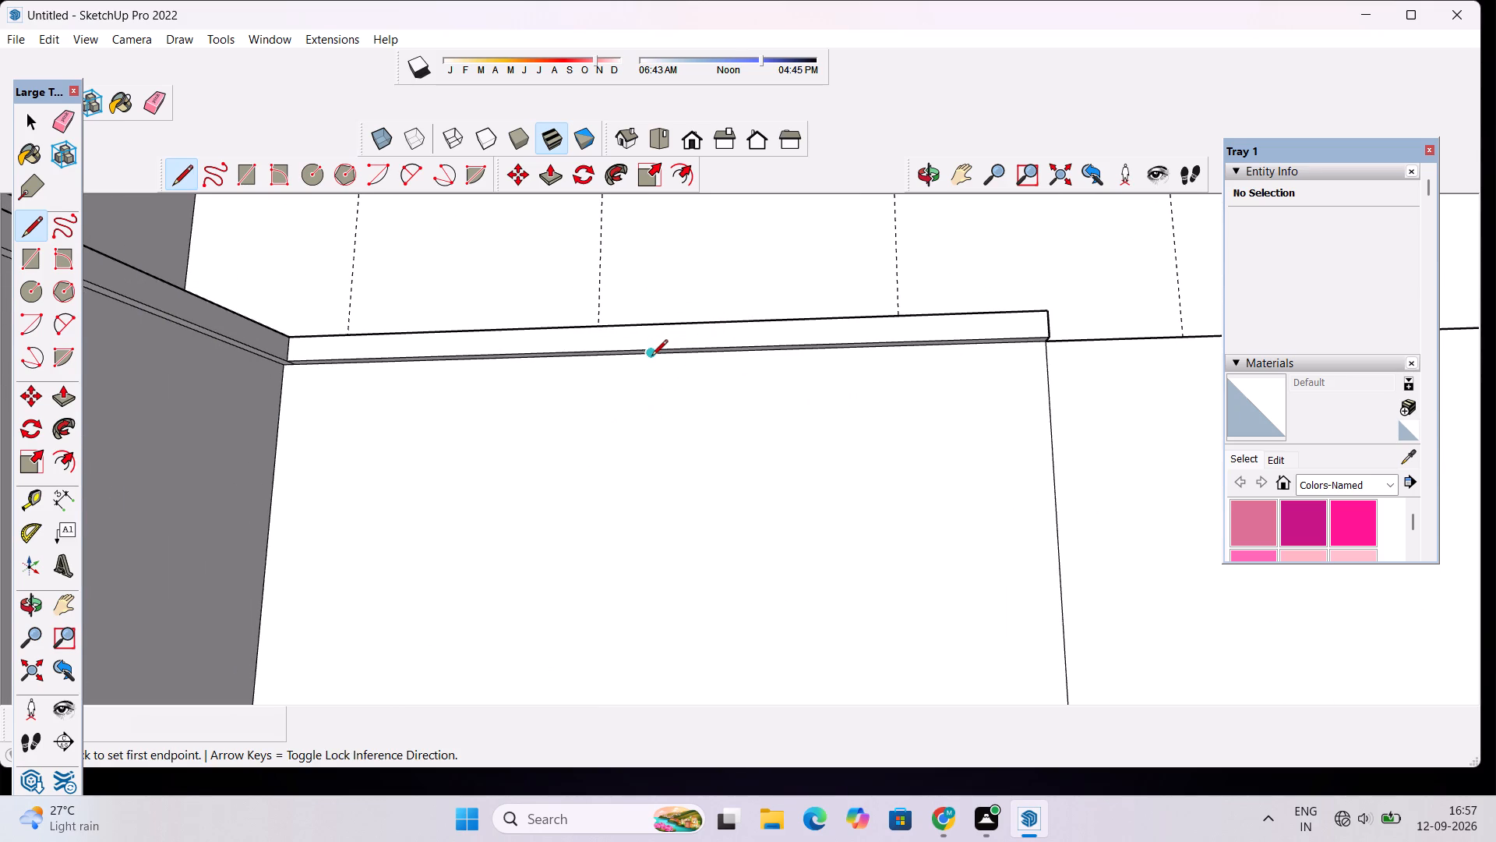
scroll(651, 357, "up", 17)
left_click(652, 338)
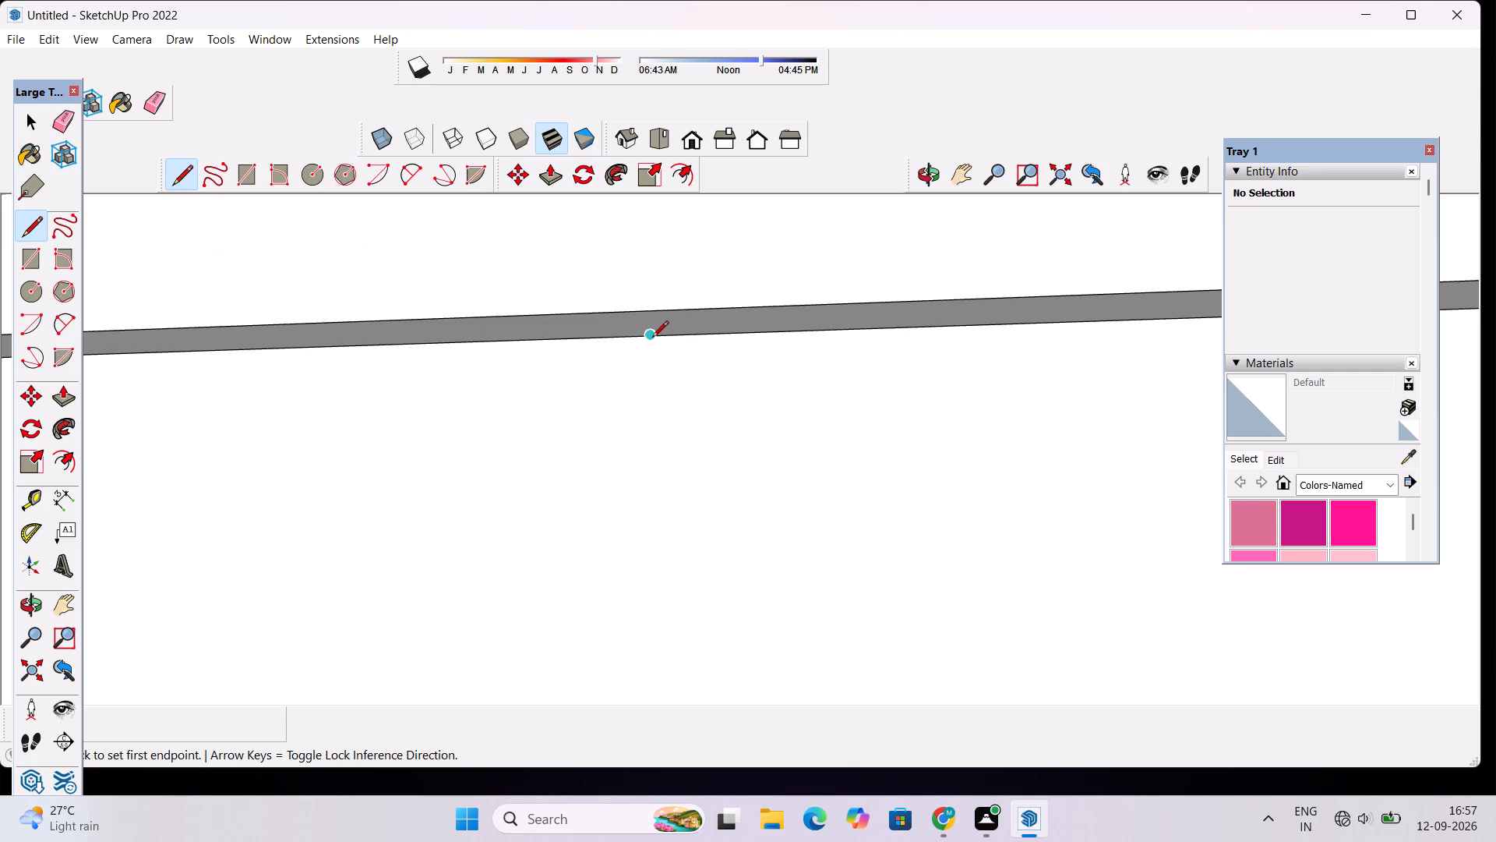
scroll(654, 376, "down", 20)
scroll(654, 376, "down", 8)
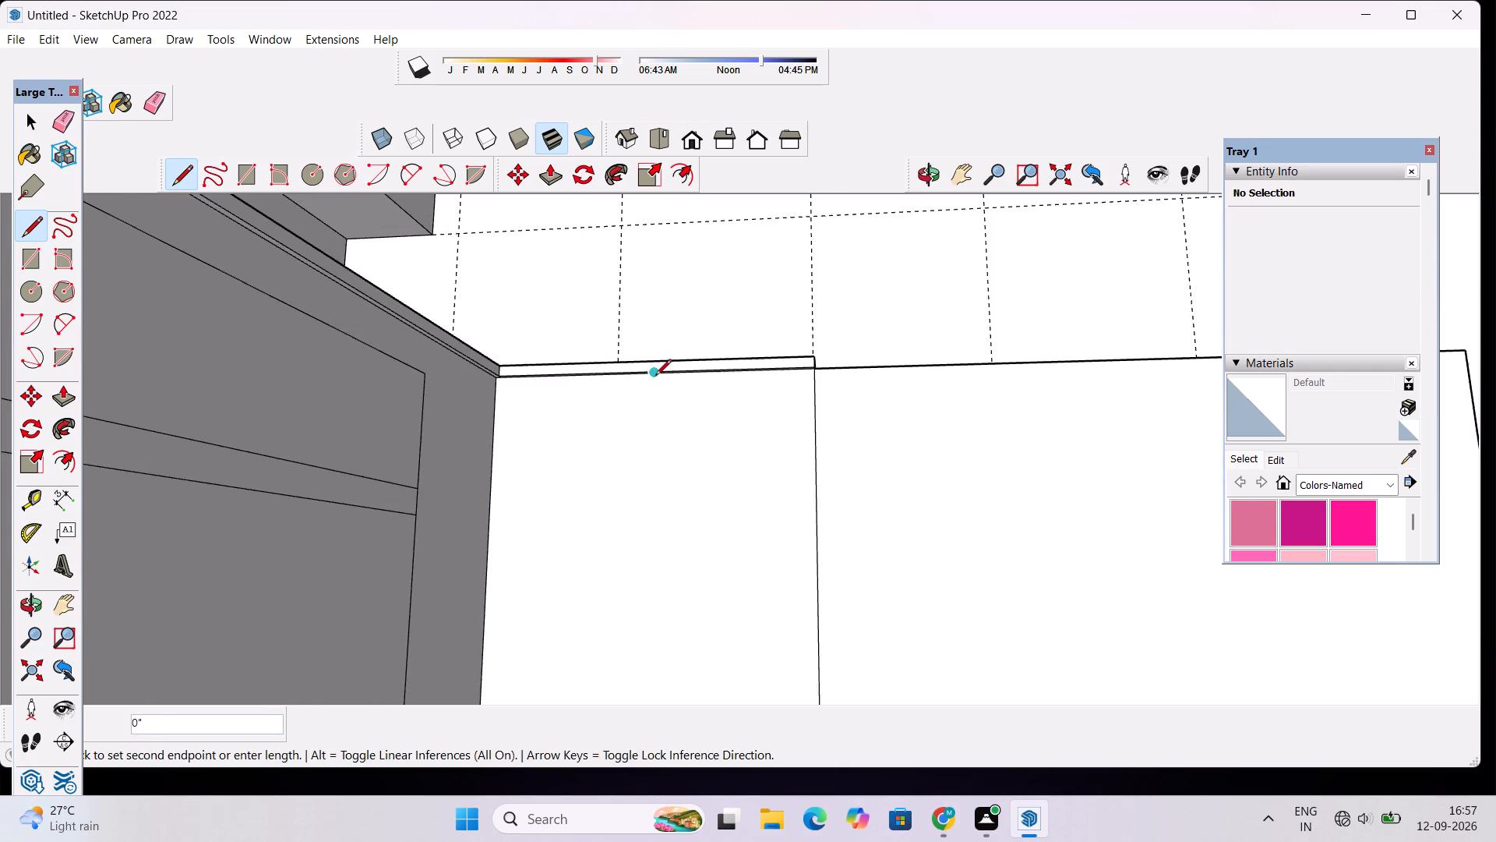
scroll(655, 377, "down", 15)
scroll(657, 469, "up", 3)
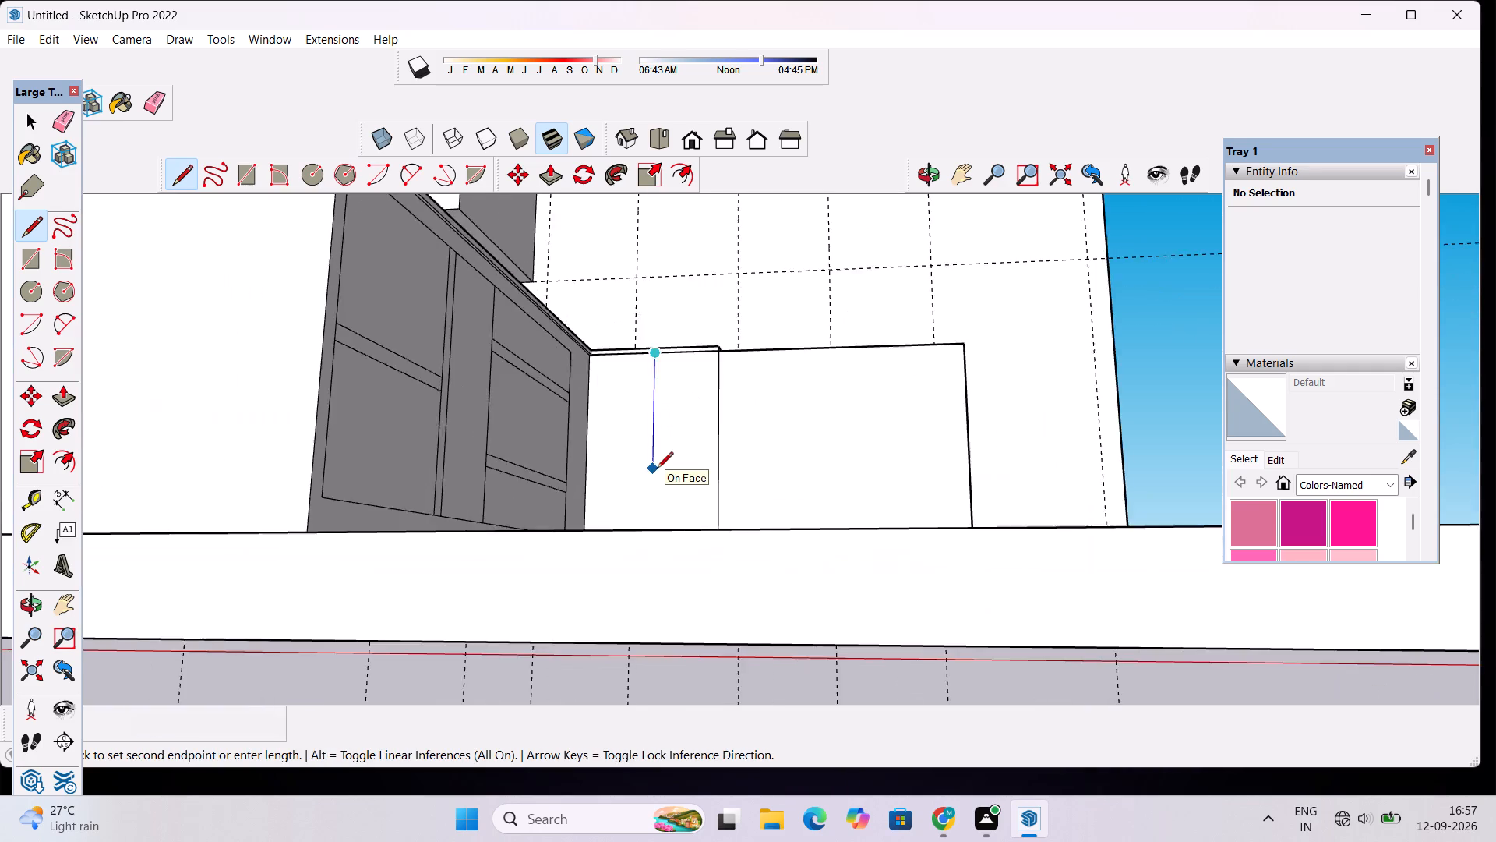
scroll(657, 469, "up", 7)
left_click(646, 589)
scroll(647, 575, "down", 6)
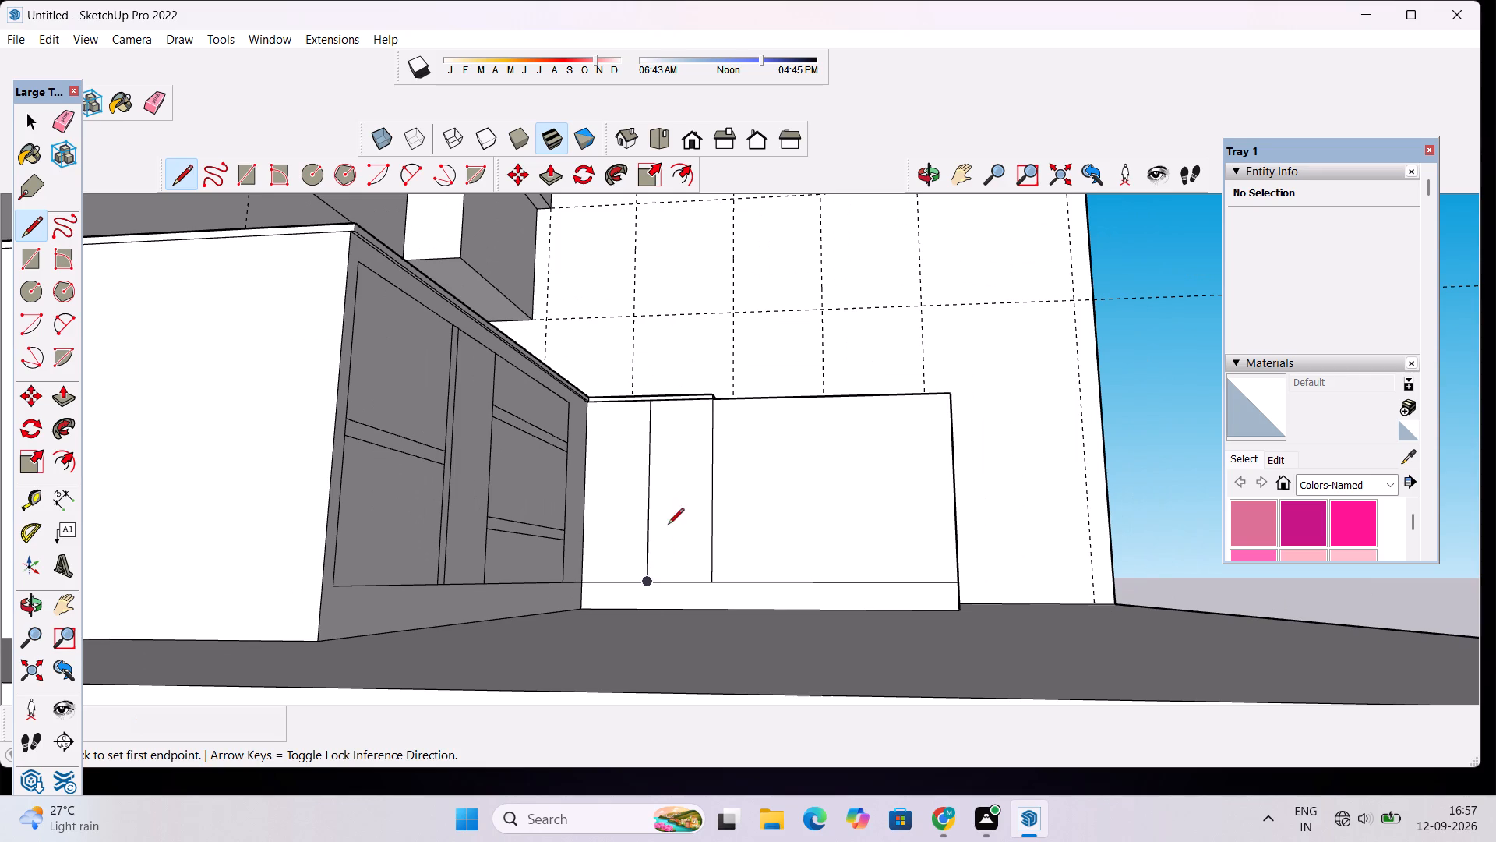
Examine the wall cabinets, the adjoining wall's guide grid and the L-shaped counter from several angles.
scroll(705, 498, "down", 7)
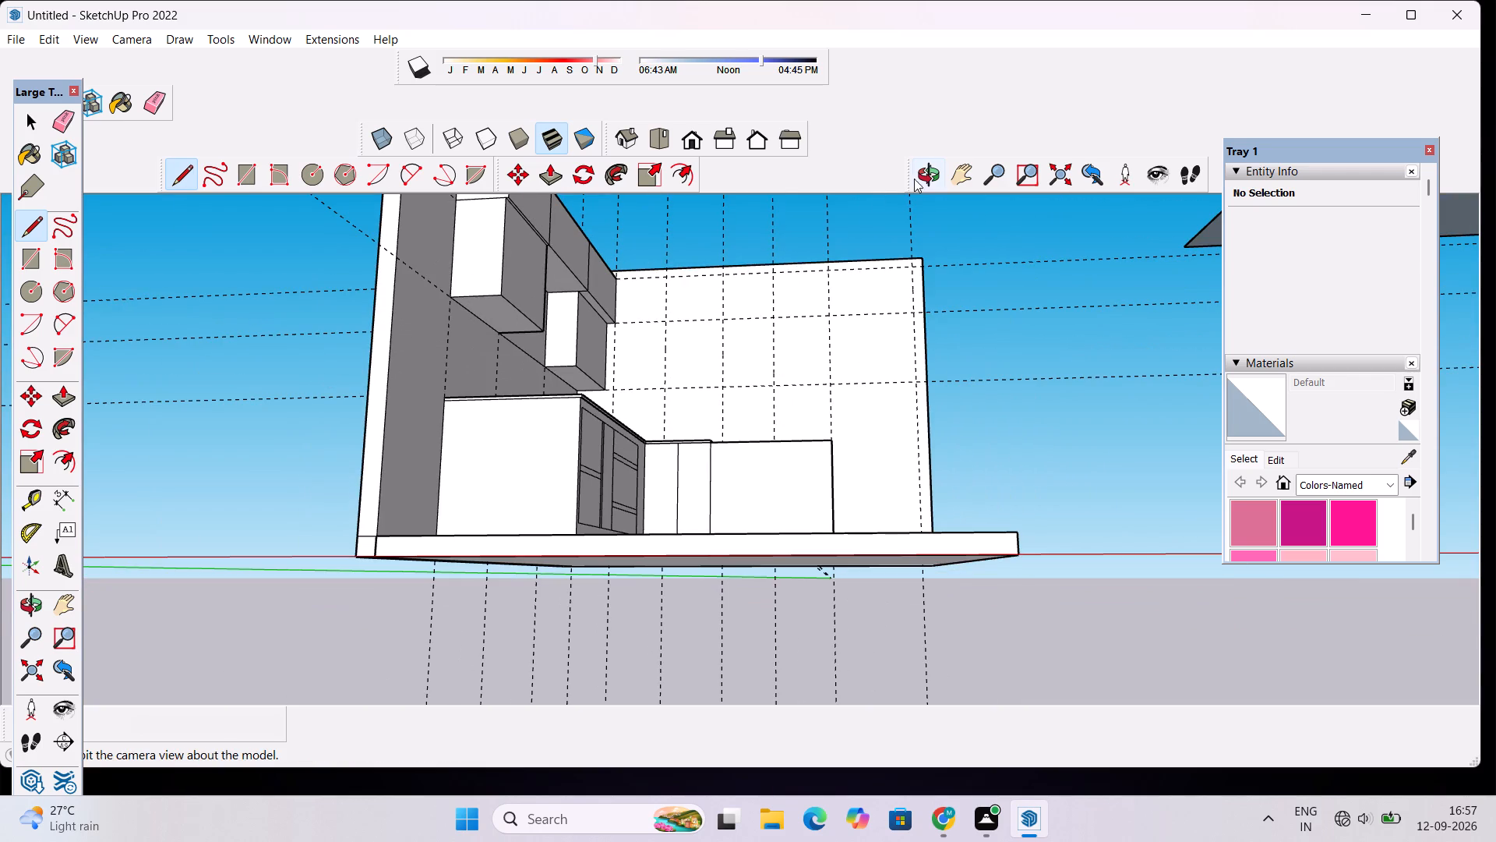
left_click(919, 172)
left_click_drag(877, 261, 869, 373)
scroll(698, 348, "up", 2)
left_click_drag(697, 349, 757, 352)
scroll(757, 345, "down", 3)
left_click_drag(758, 306, 671, 447, "shift")
scroll(557, 409, "up", 3)
left_click_drag(569, 405, 556, 410)
scroll(540, 391, "up", 4)
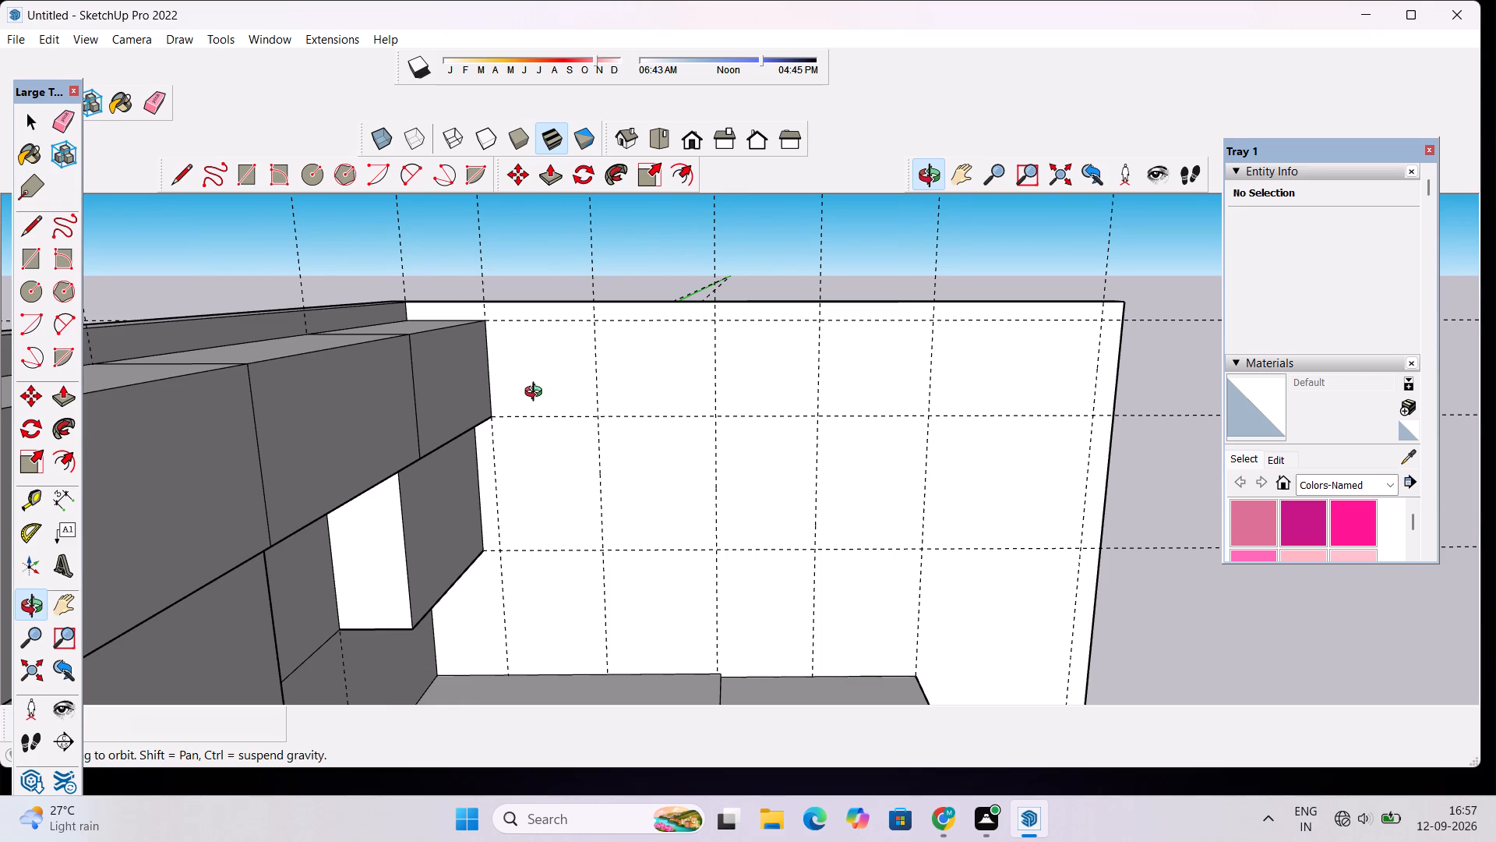
left_click(923, 181)
left_click_drag(937, 271, 629, 306)
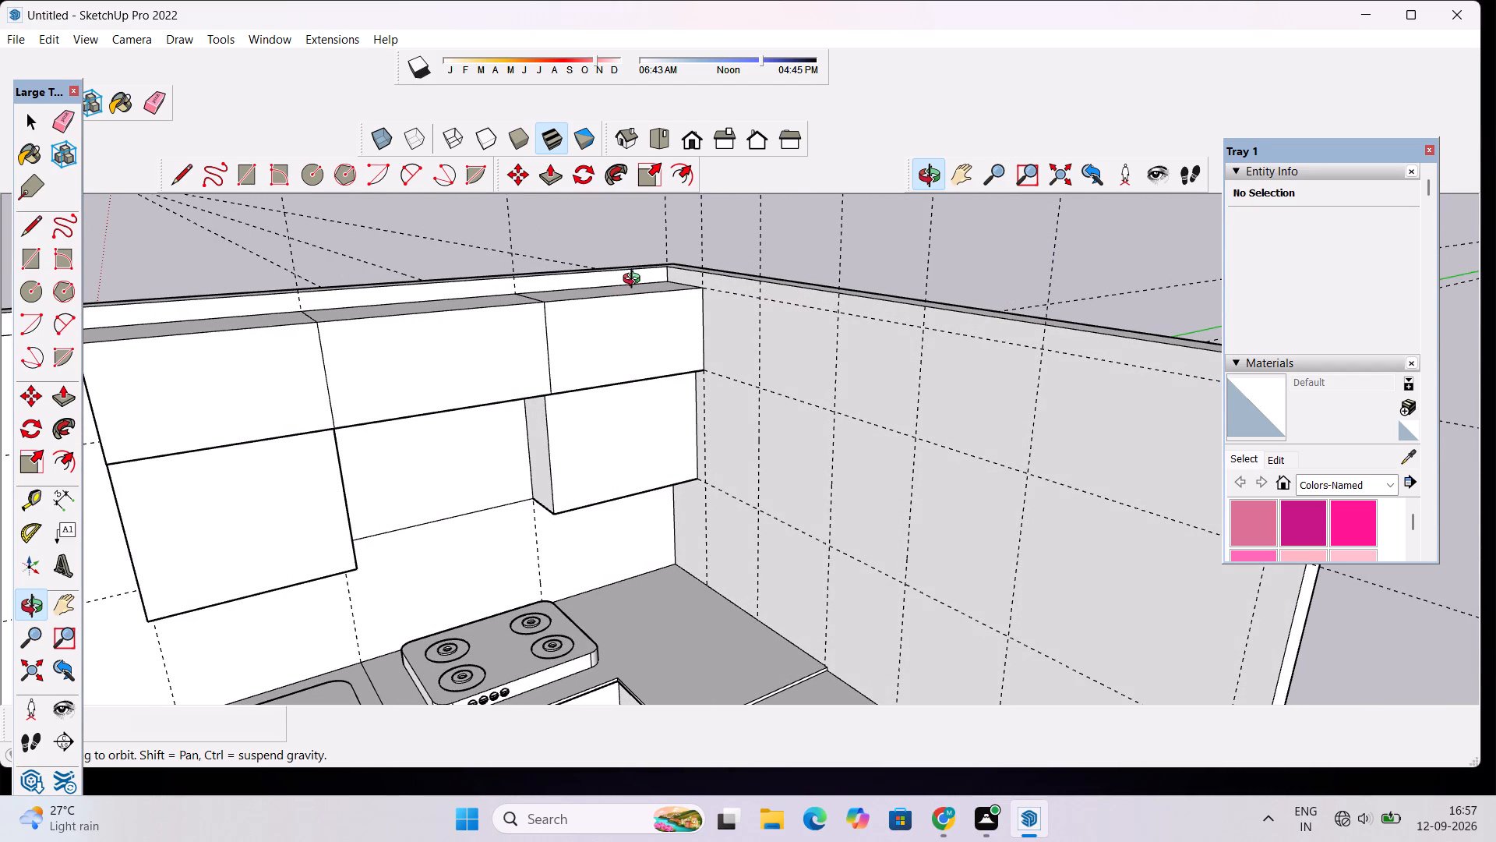
scroll(665, 298, "up", 5)
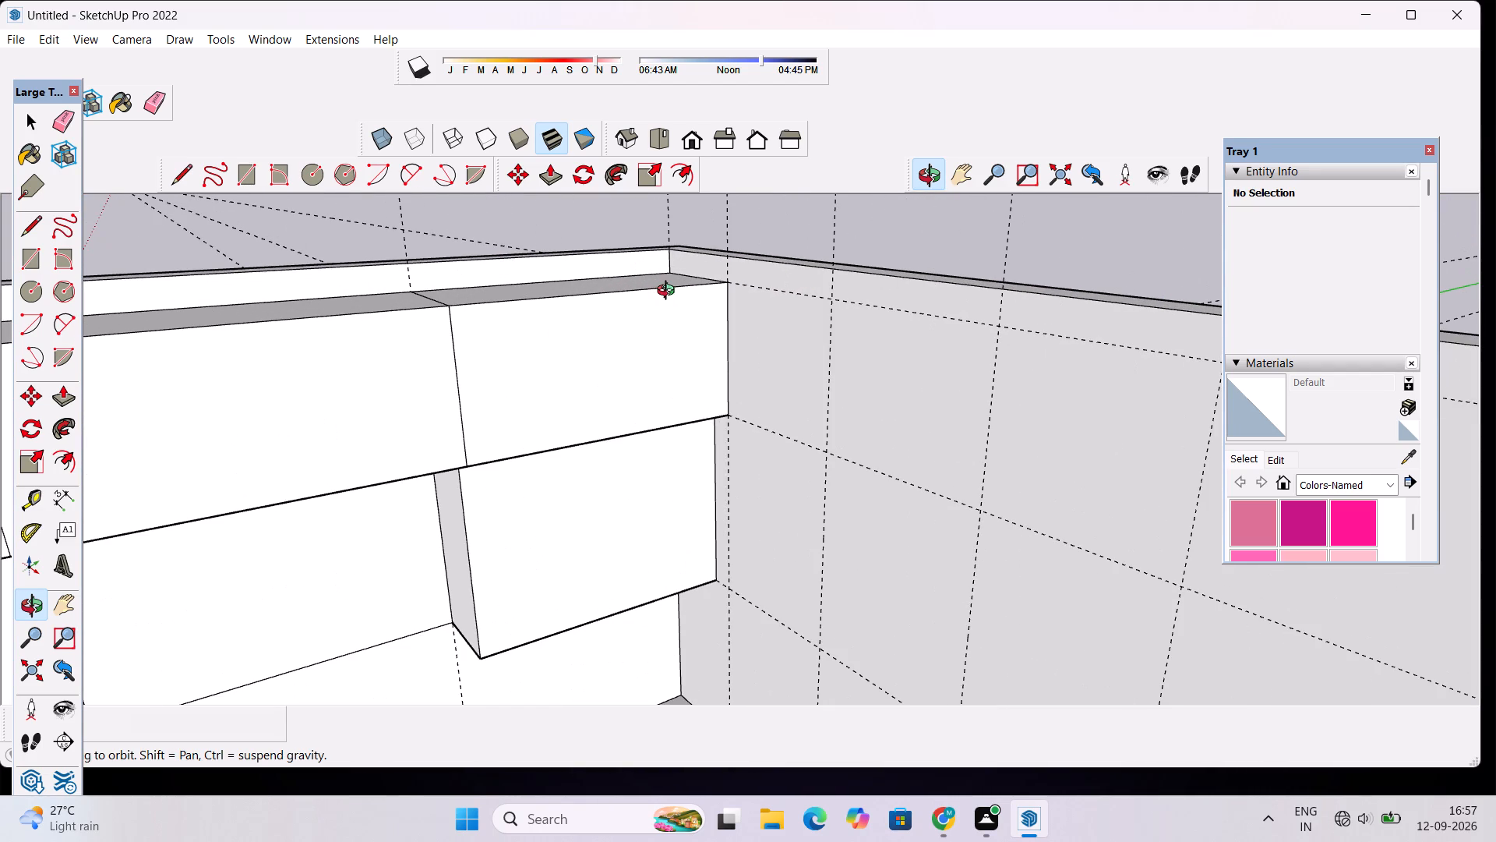
scroll(696, 295, "down", 6)
left_click(923, 193)
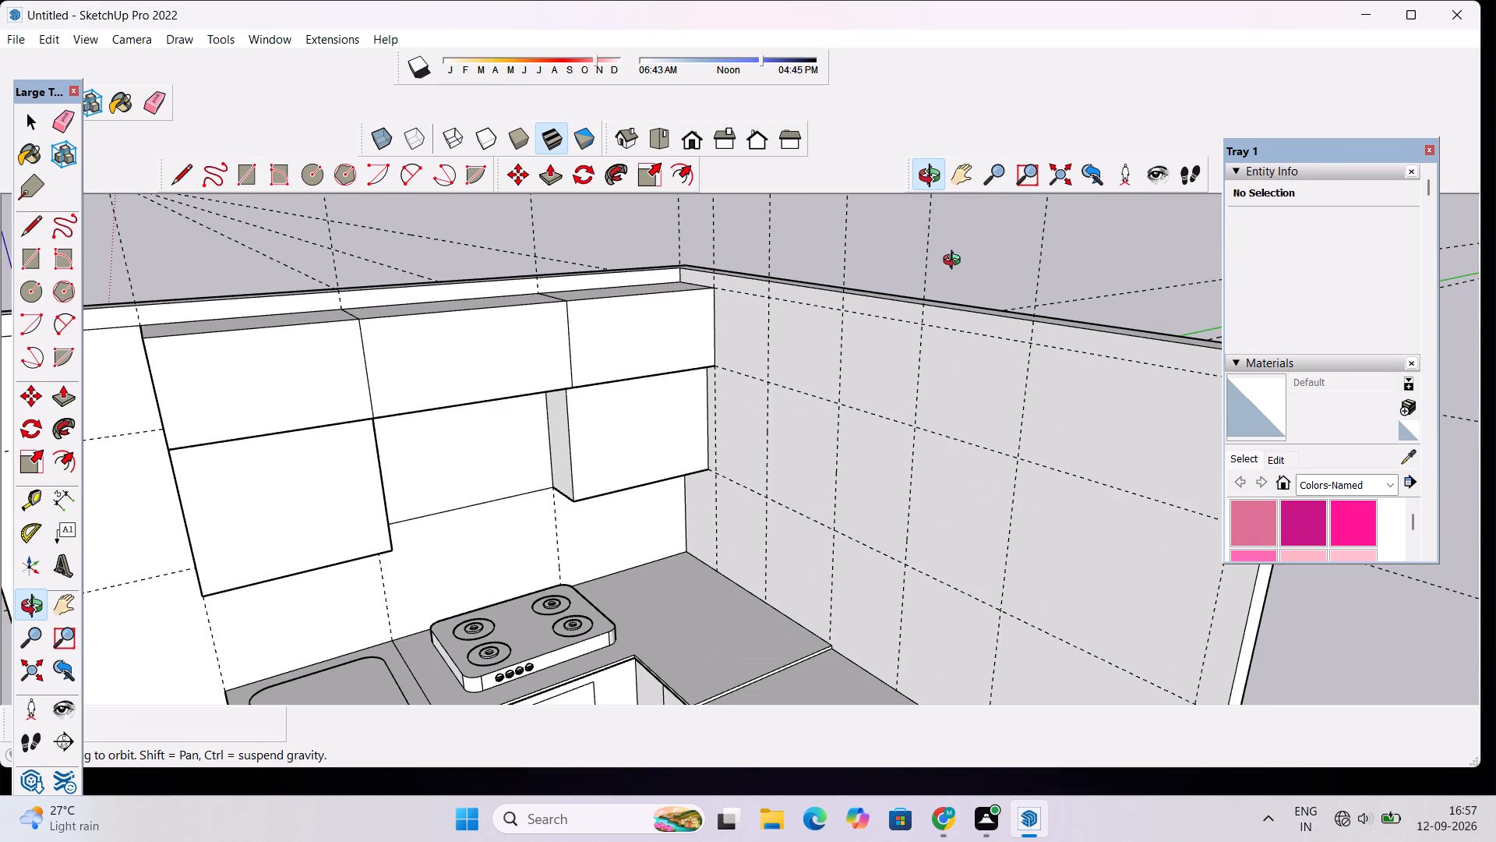
left_click_drag(965, 313, 856, 325)
scroll(852, 303, "down", 11)
left_click_drag(648, 392, 730, 358)
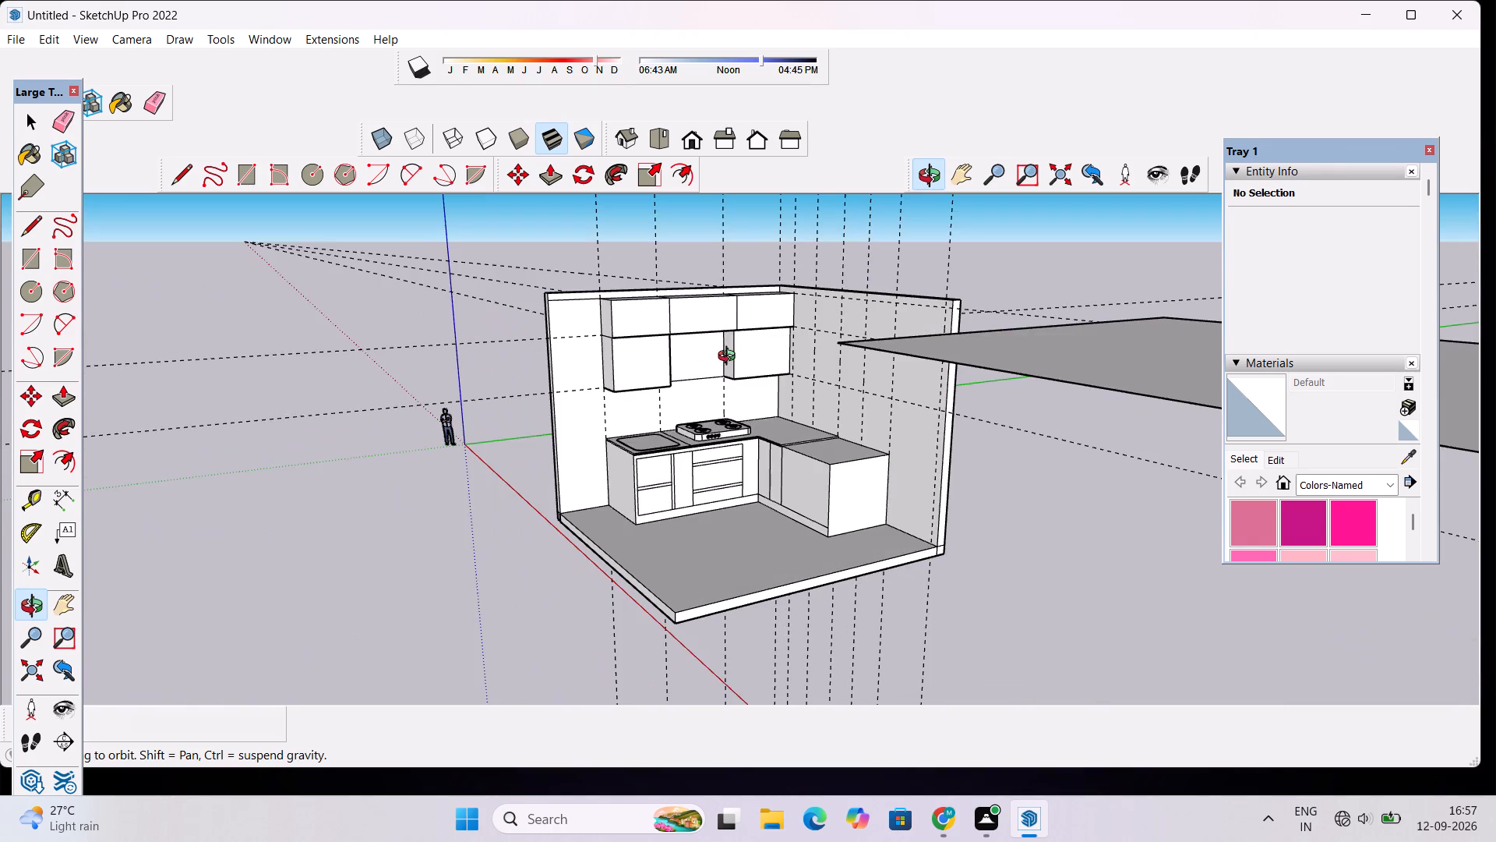
scroll(735, 362, "up", 2)
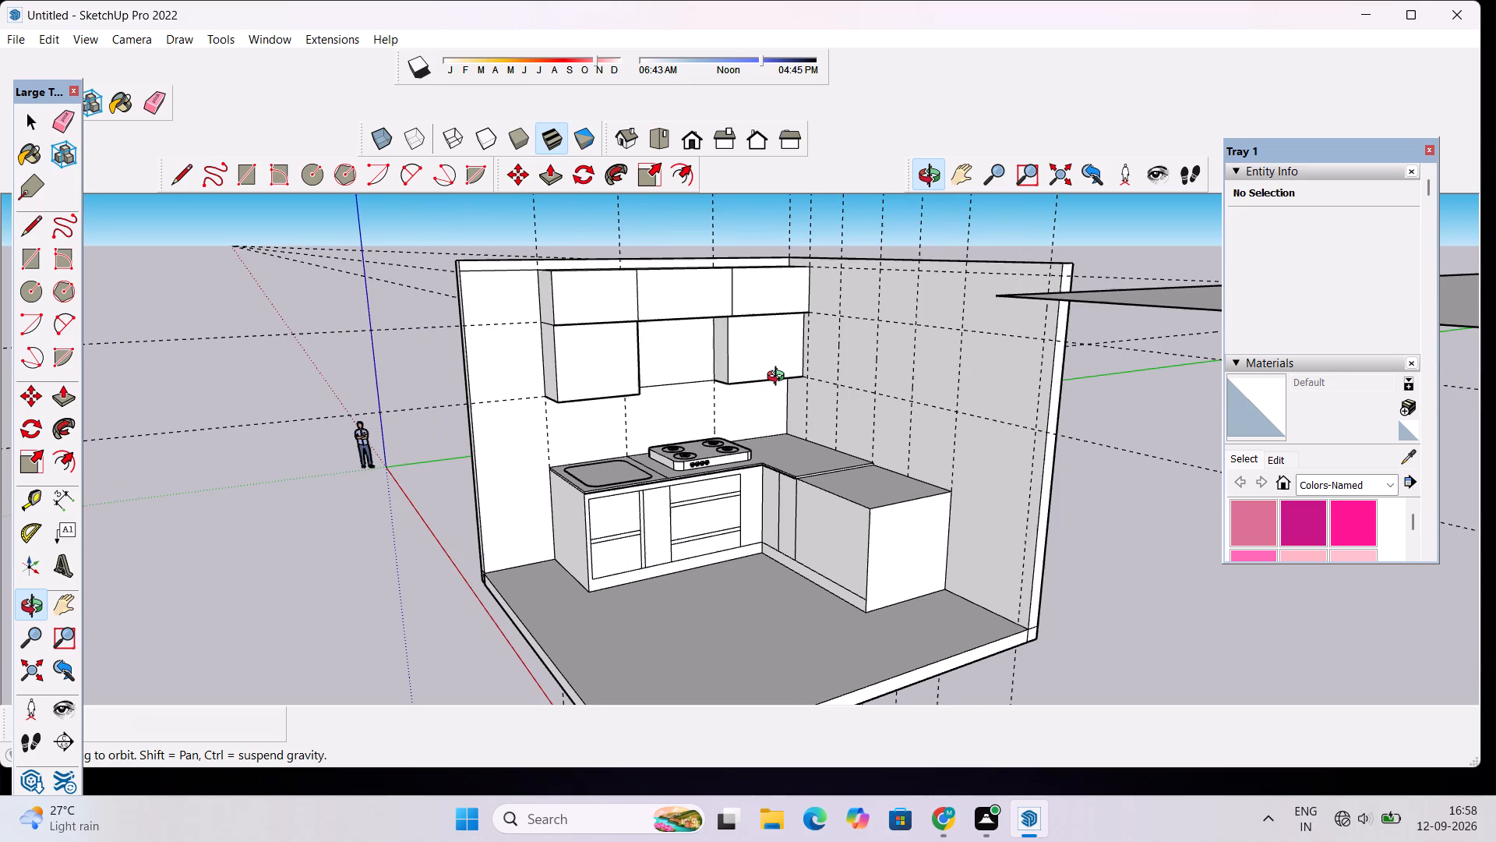
scroll(779, 378, "up", 1)
scroll(774, 314, "up", 3)
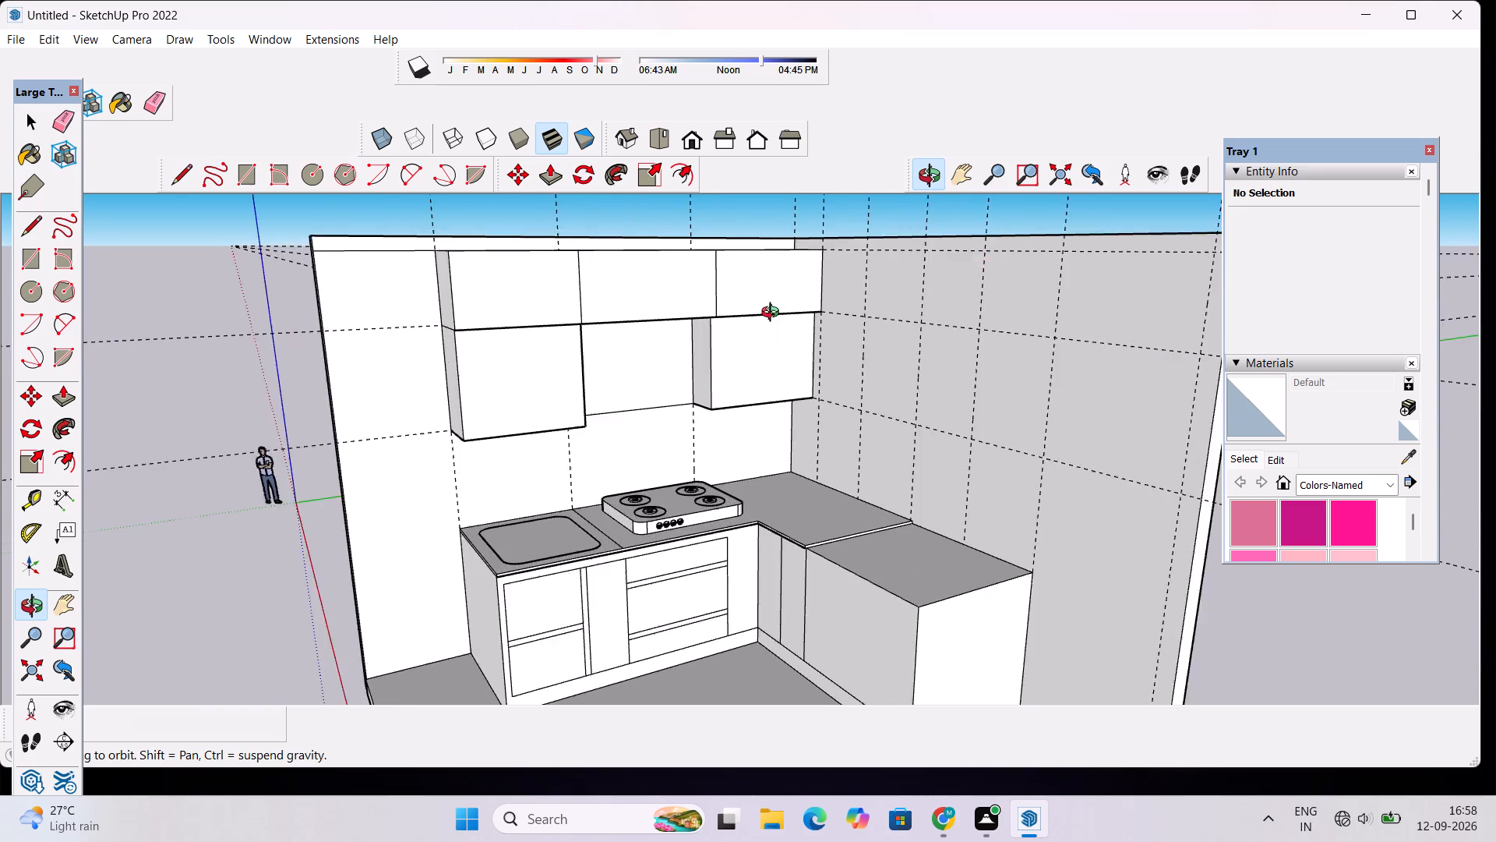
scroll(774, 314, "up", 1)
scroll(774, 314, "down", 5)
left_click_drag(704, 340, 800, 357)
scroll(806, 313, "up", 4)
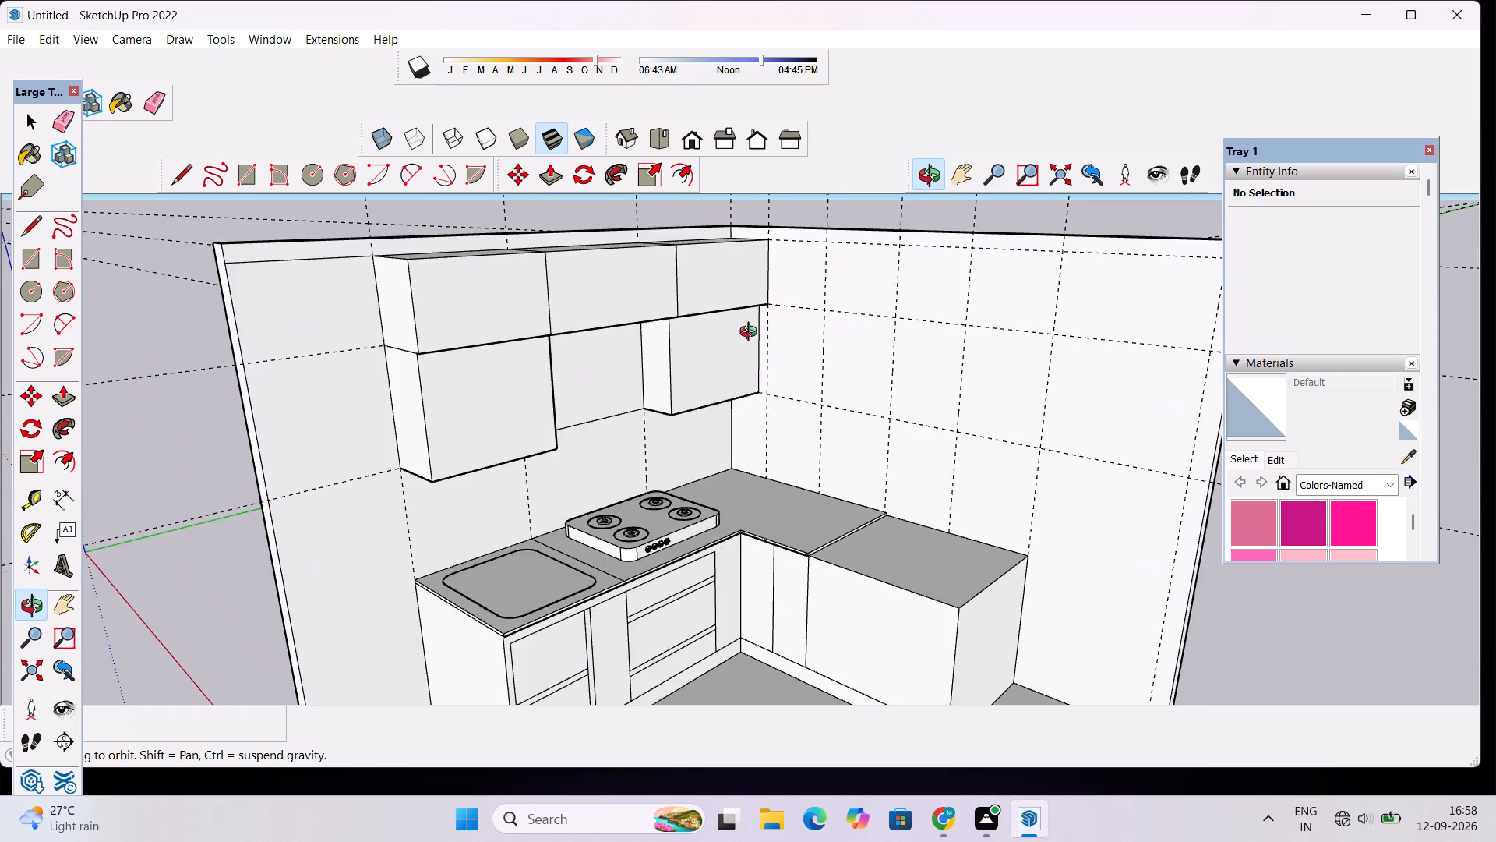
left_click_drag(540, 384, 644, 392)
left_click_drag(766, 290, 684, 373, "shift")
scroll(684, 374, "up", 3, "shift")
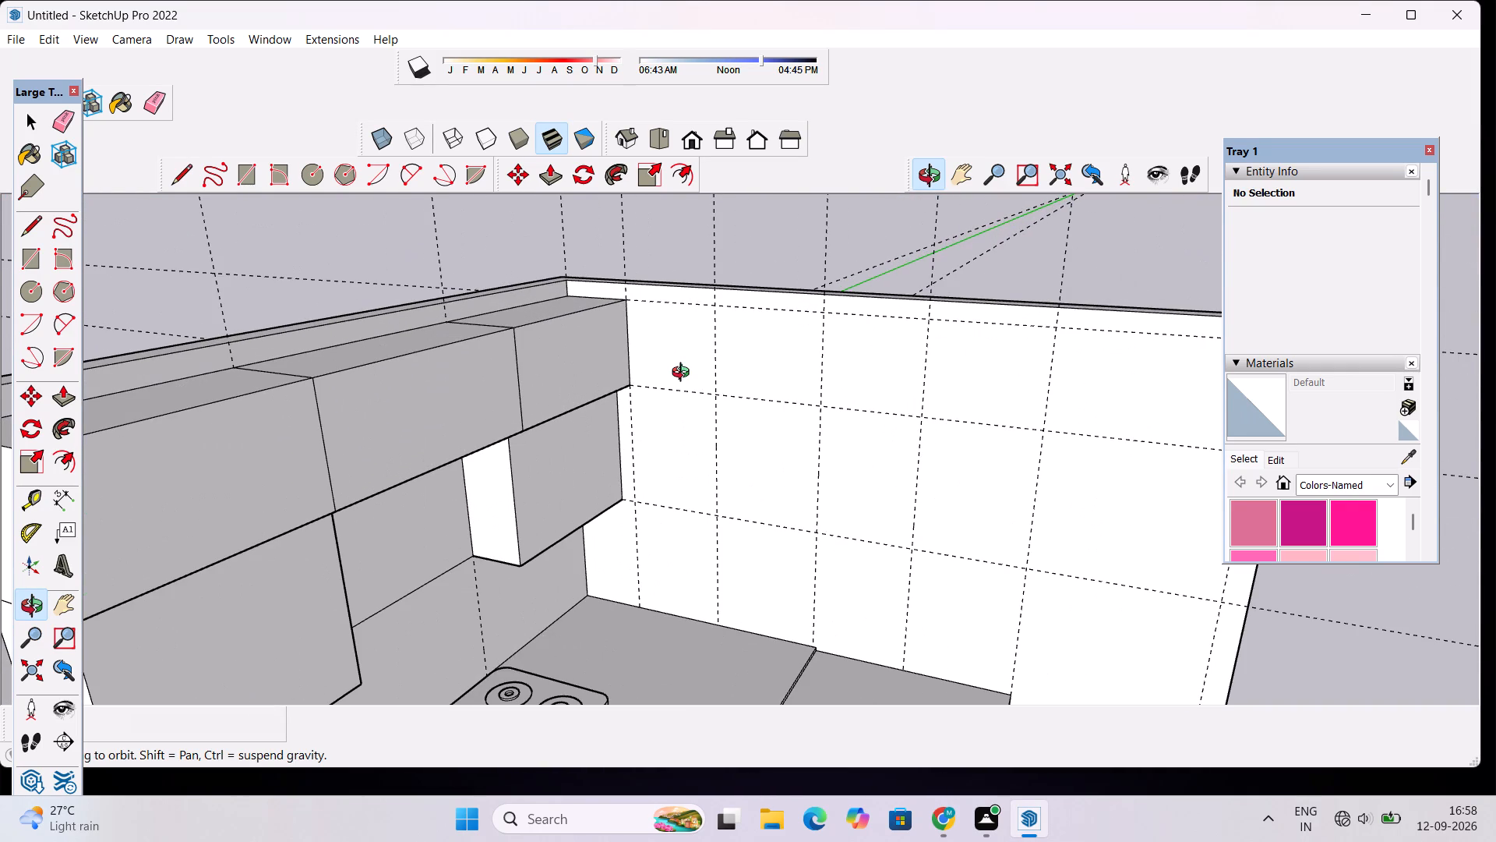
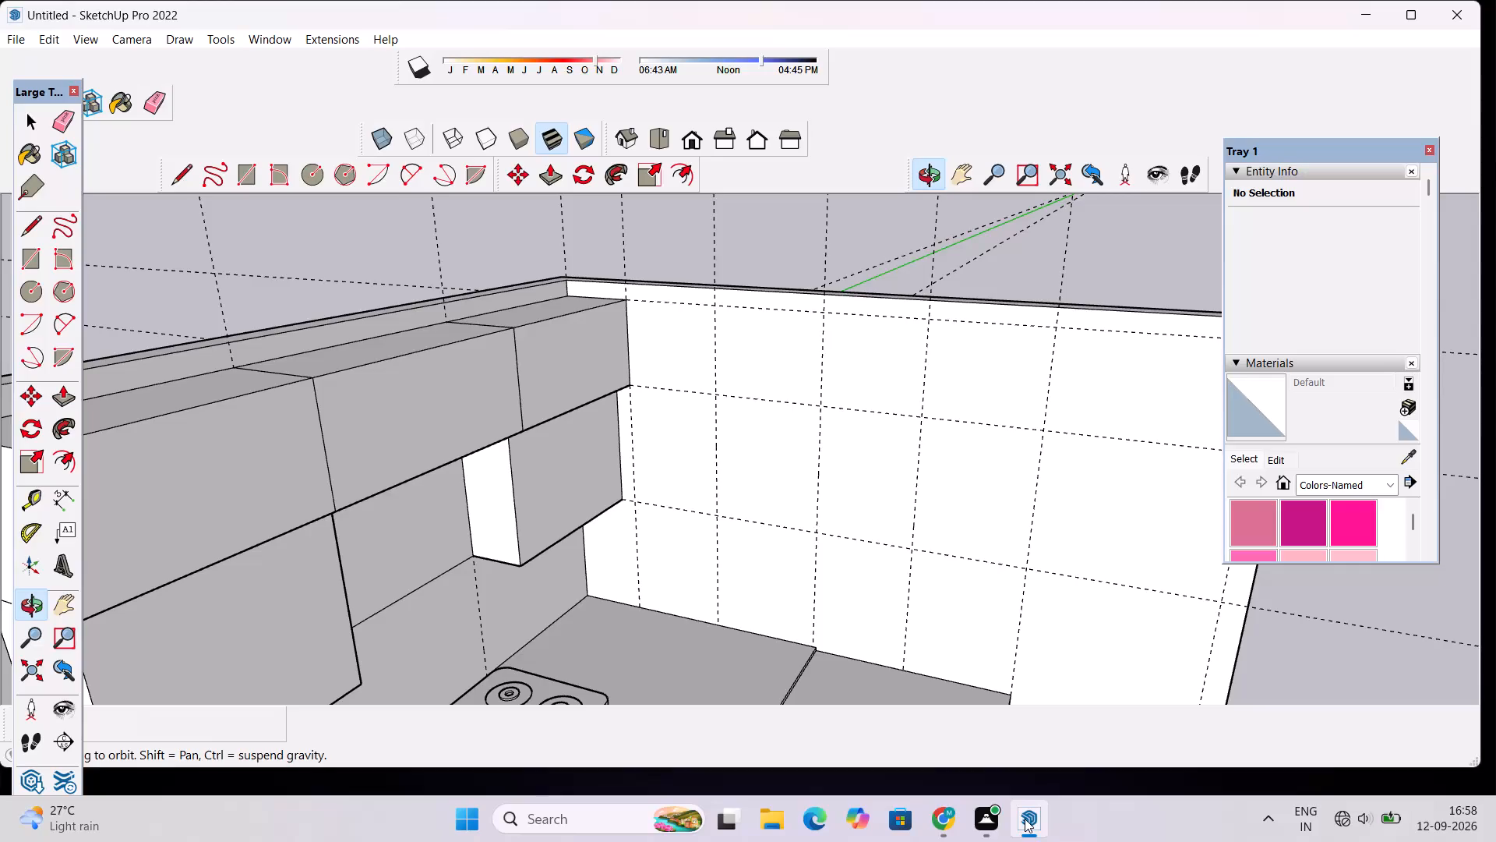
Push the front face of the upper wall cabinet nearest the corner back 9", plus a further 2' 6", to the wall plane.
scroll(855, 557, "down", 5)
left_click_drag(875, 487, 760, 464)
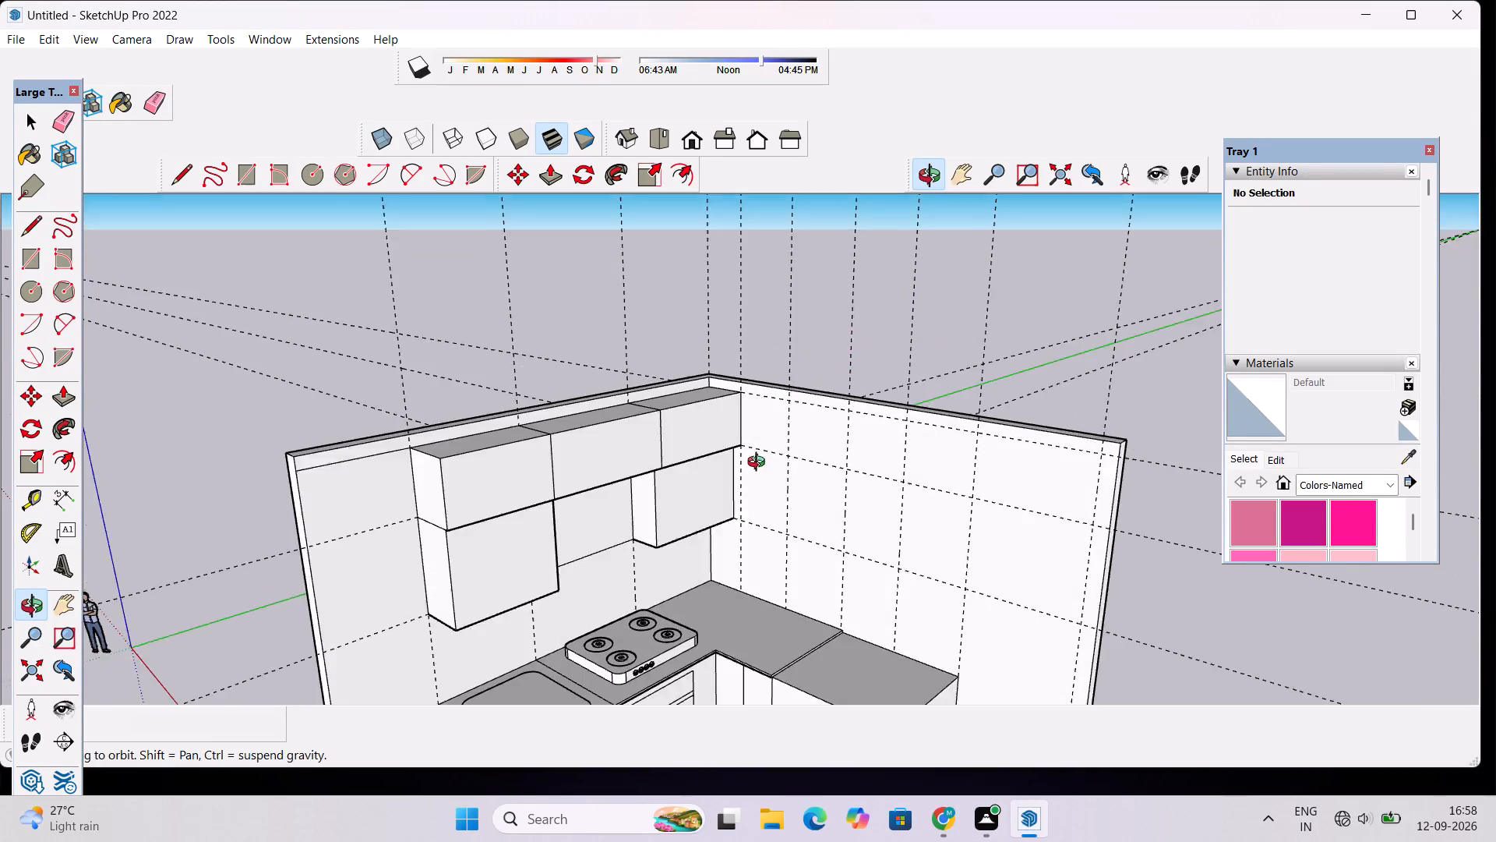
left_click_drag(760, 464, 742, 455)
scroll(738, 451, "up", 4)
left_click_drag(753, 440, 753, 416)
scroll(753, 402, "down", 4)
left_click_drag(753, 402, 758, 493)
scroll(756, 391, "up", 5)
key("space")
left_click(691, 396)
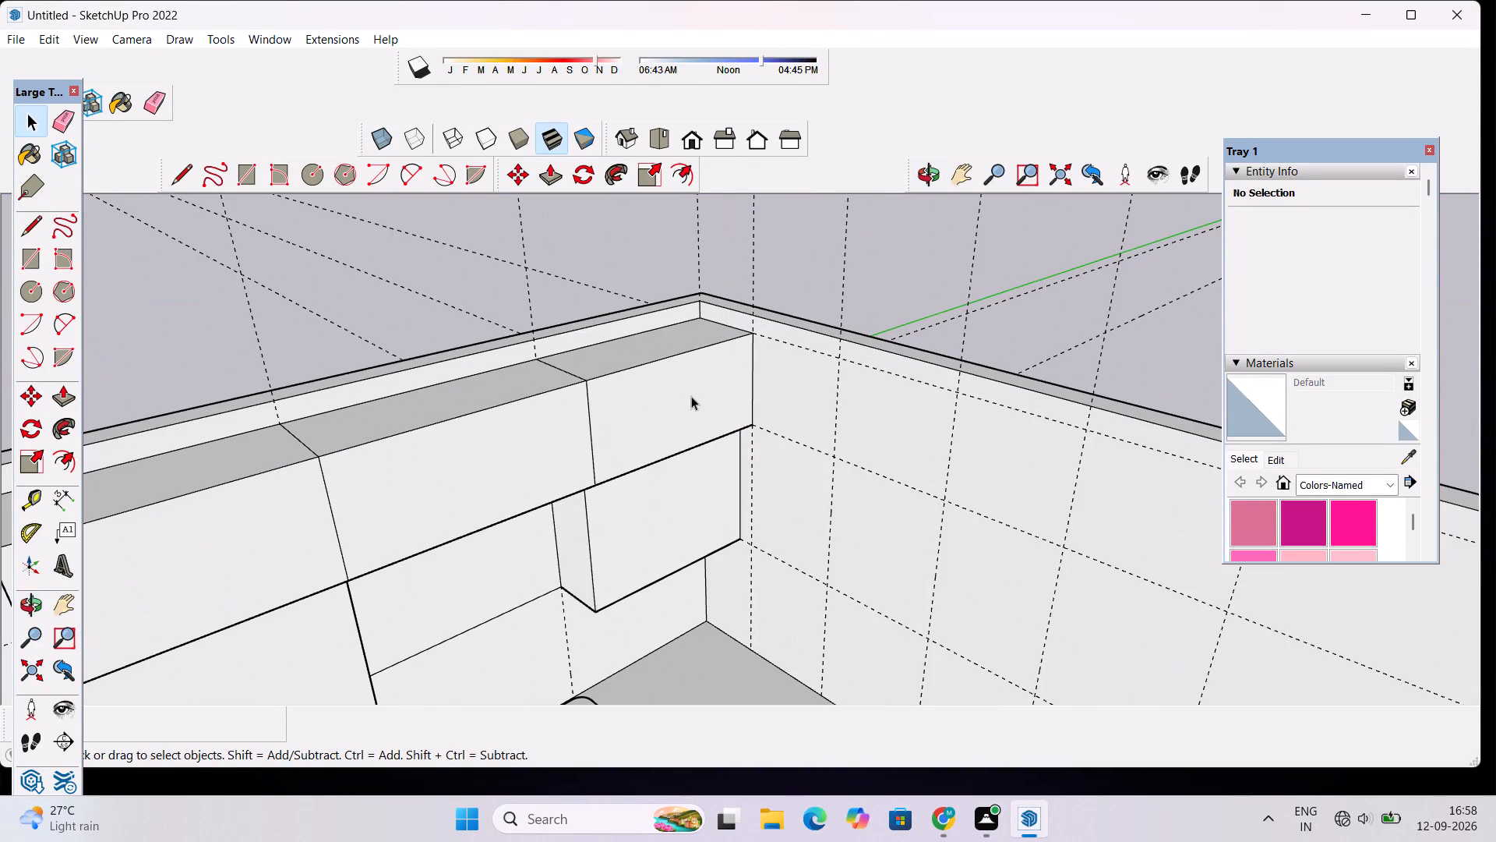
key("p")
left_click(691, 397)
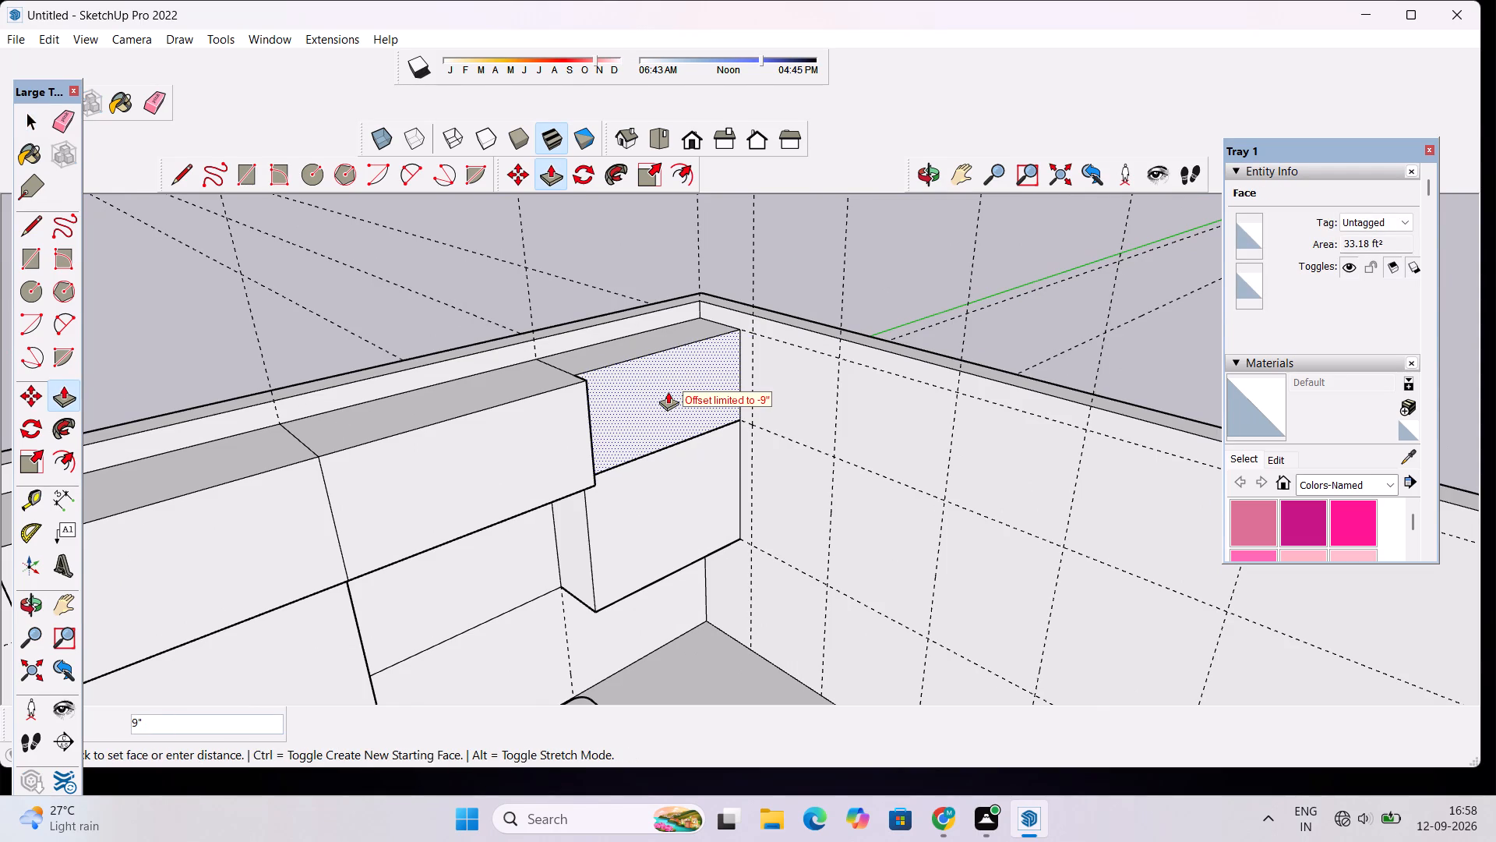
left_click(610, 318)
left_click(619, 380)
left_click(614, 323)
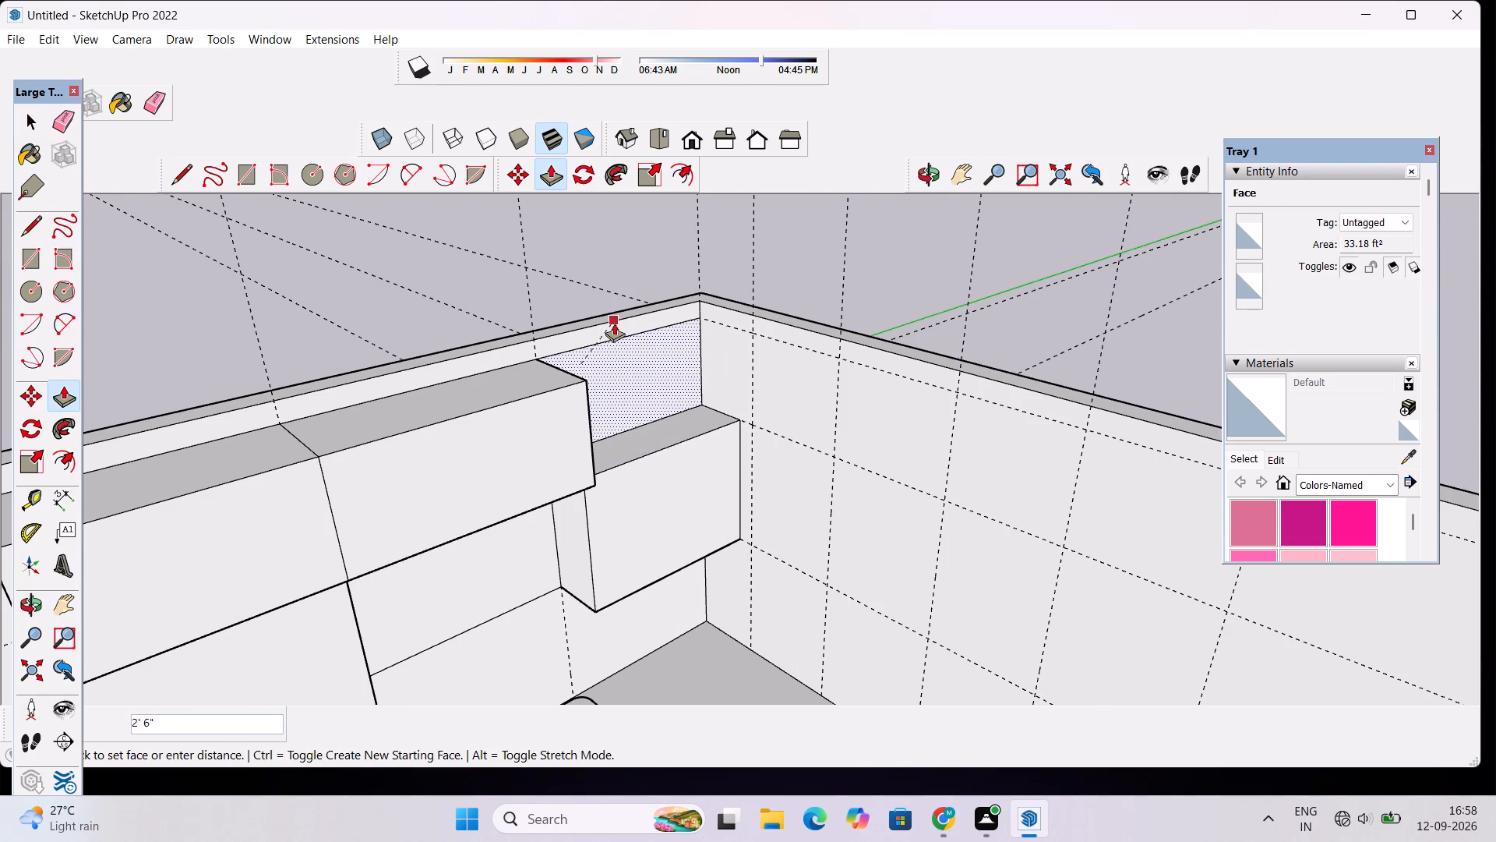
Push the front face of the lower wall cabinet nearest the corner back 2' 6" to the wall plane.
left_click(927, 177)
left_click_drag(923, 403, 810, 409)
scroll(799, 407, "down", 4)
left_click_drag(771, 482, 764, 414)
scroll(762, 404, "up", 3)
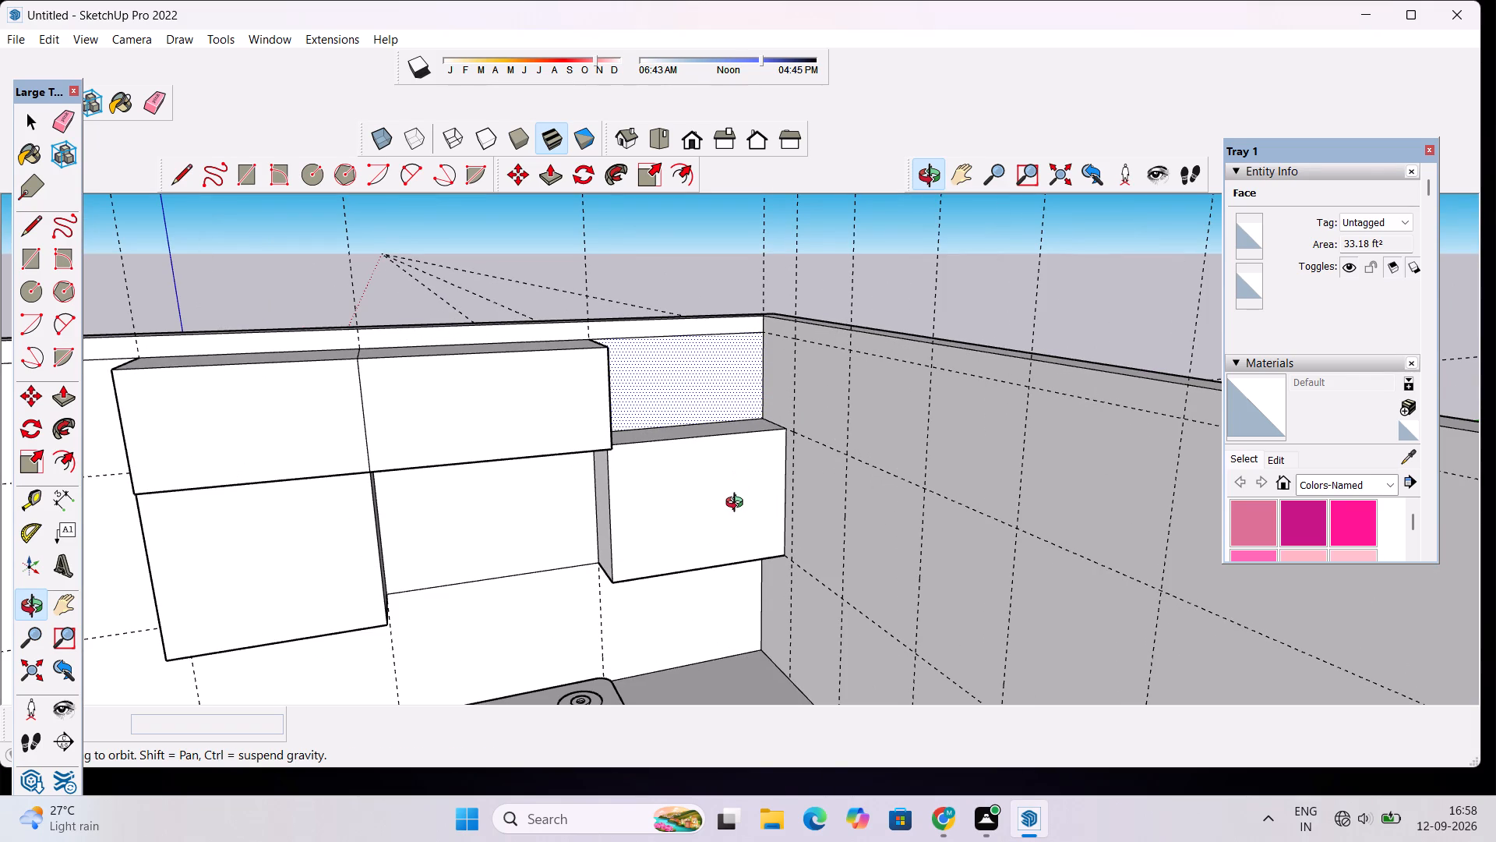
key("space")
left_click(738, 504)
key("p")
left_click(738, 504)
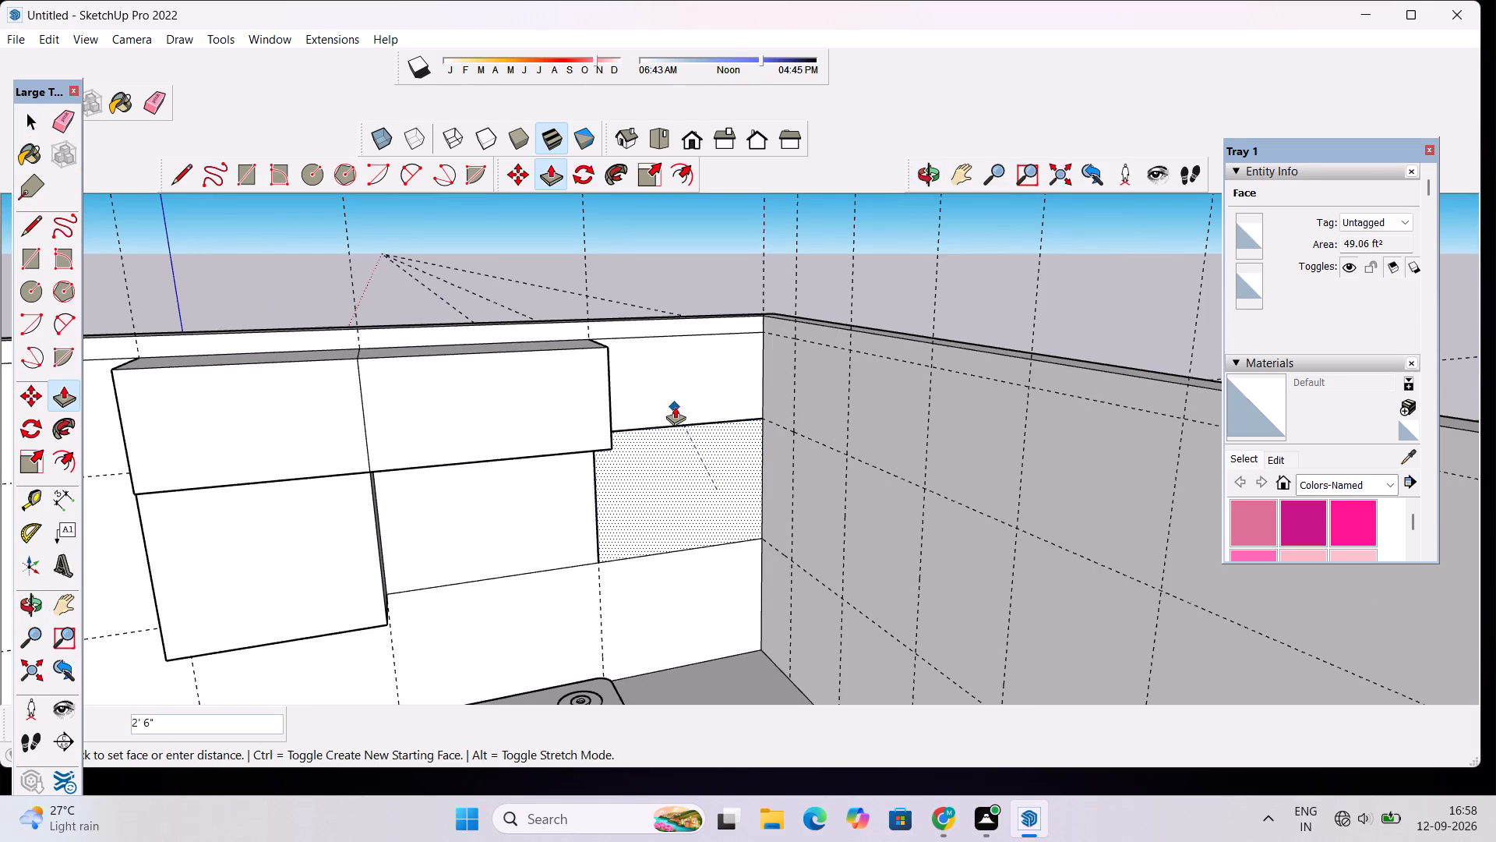
left_click(683, 385)
key("space")
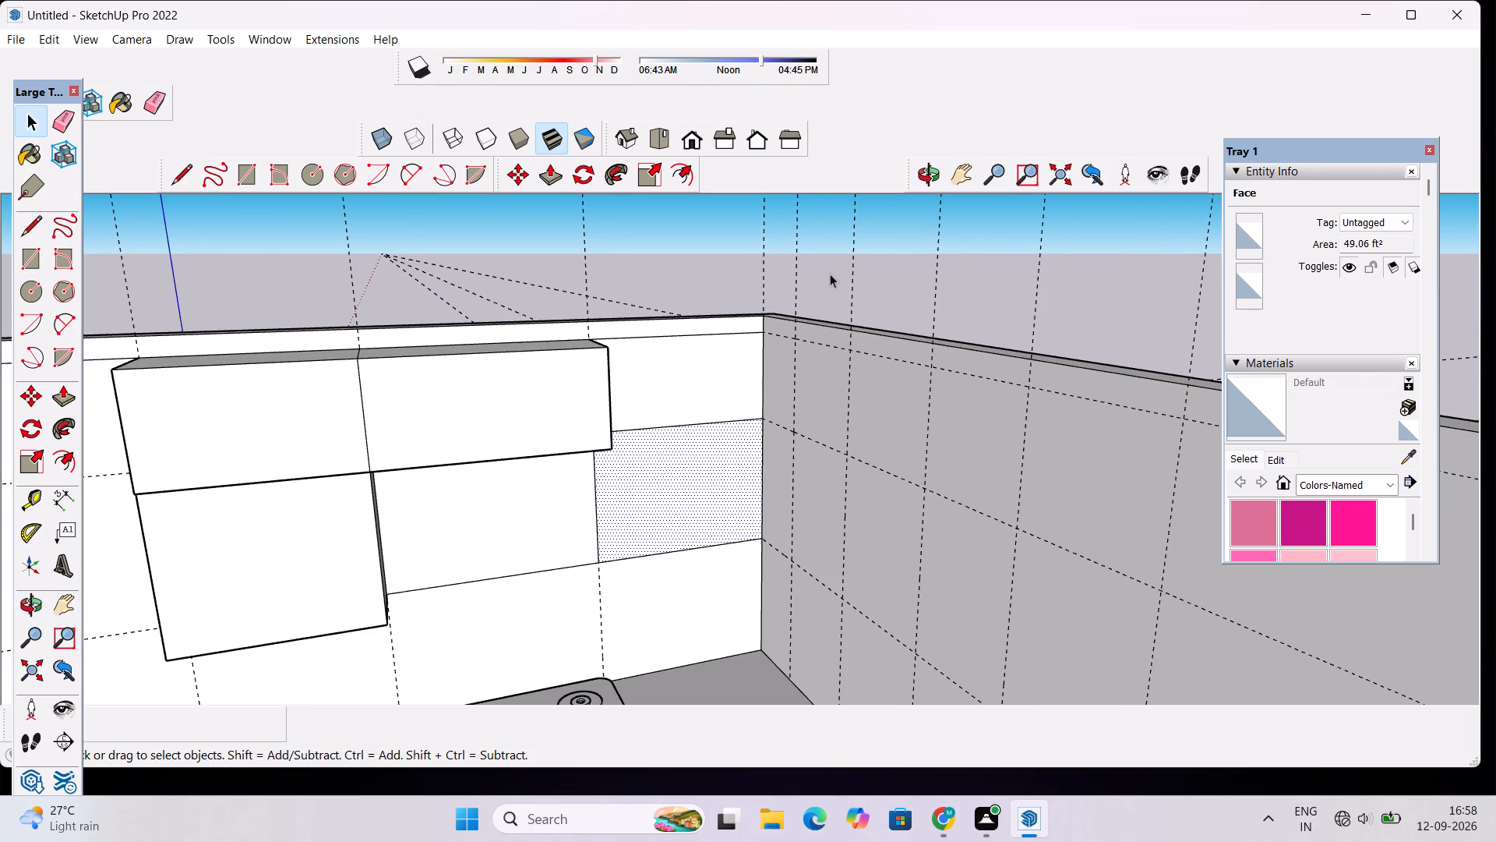
Examine the remaining wall cabinets, the flattened corner panels and the counter from several angles.
left_click(916, 170)
scroll(922, 236, "down", 10)
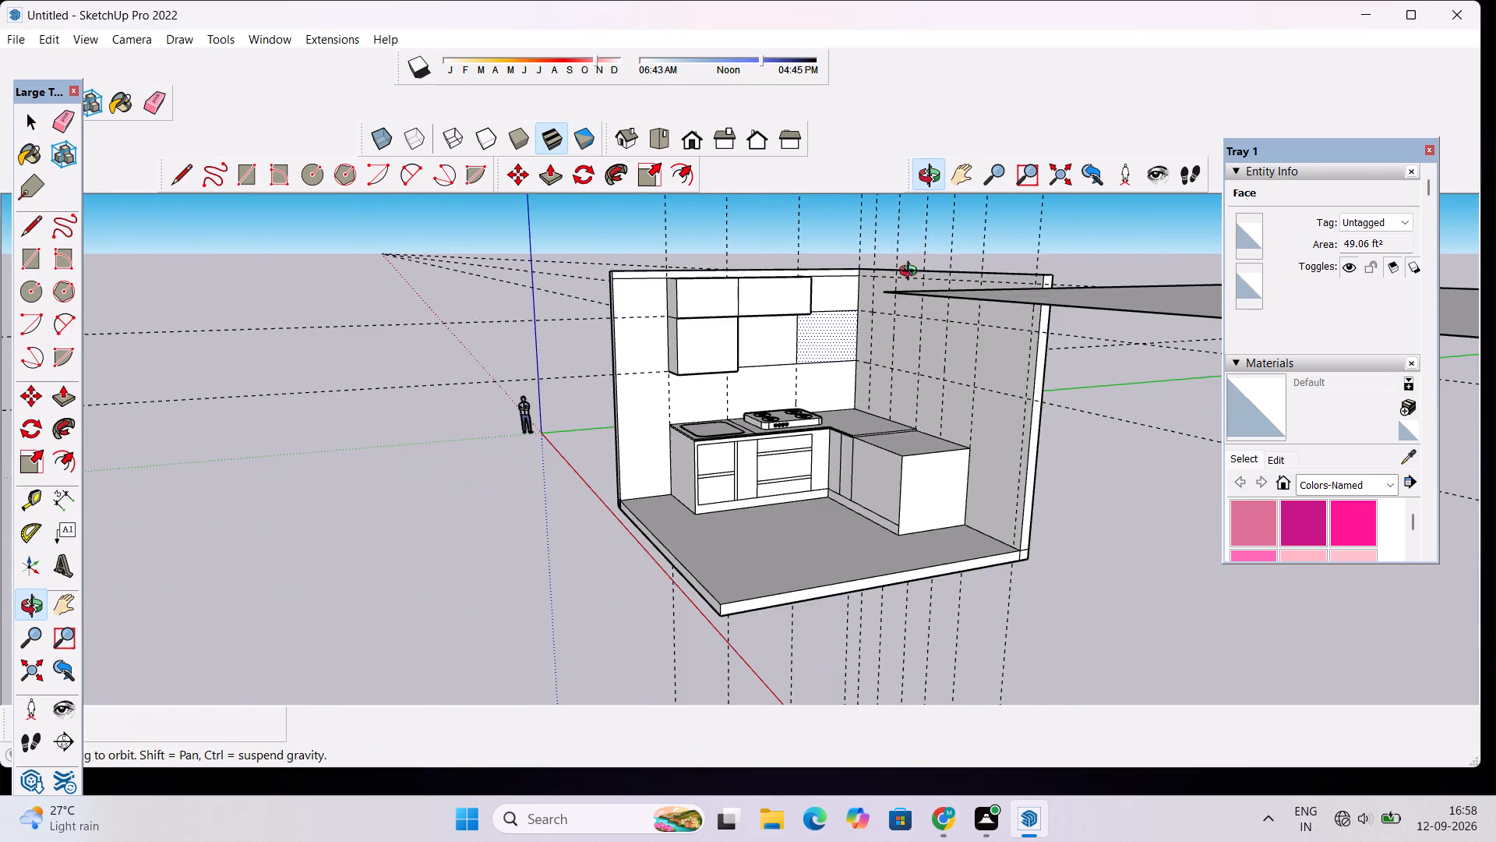
scroll(893, 383, "up", 4)
left_click_drag(869, 406, 909, 448)
scroll(789, 273, "up", 3)
left_click_drag(809, 366, 821, 359)
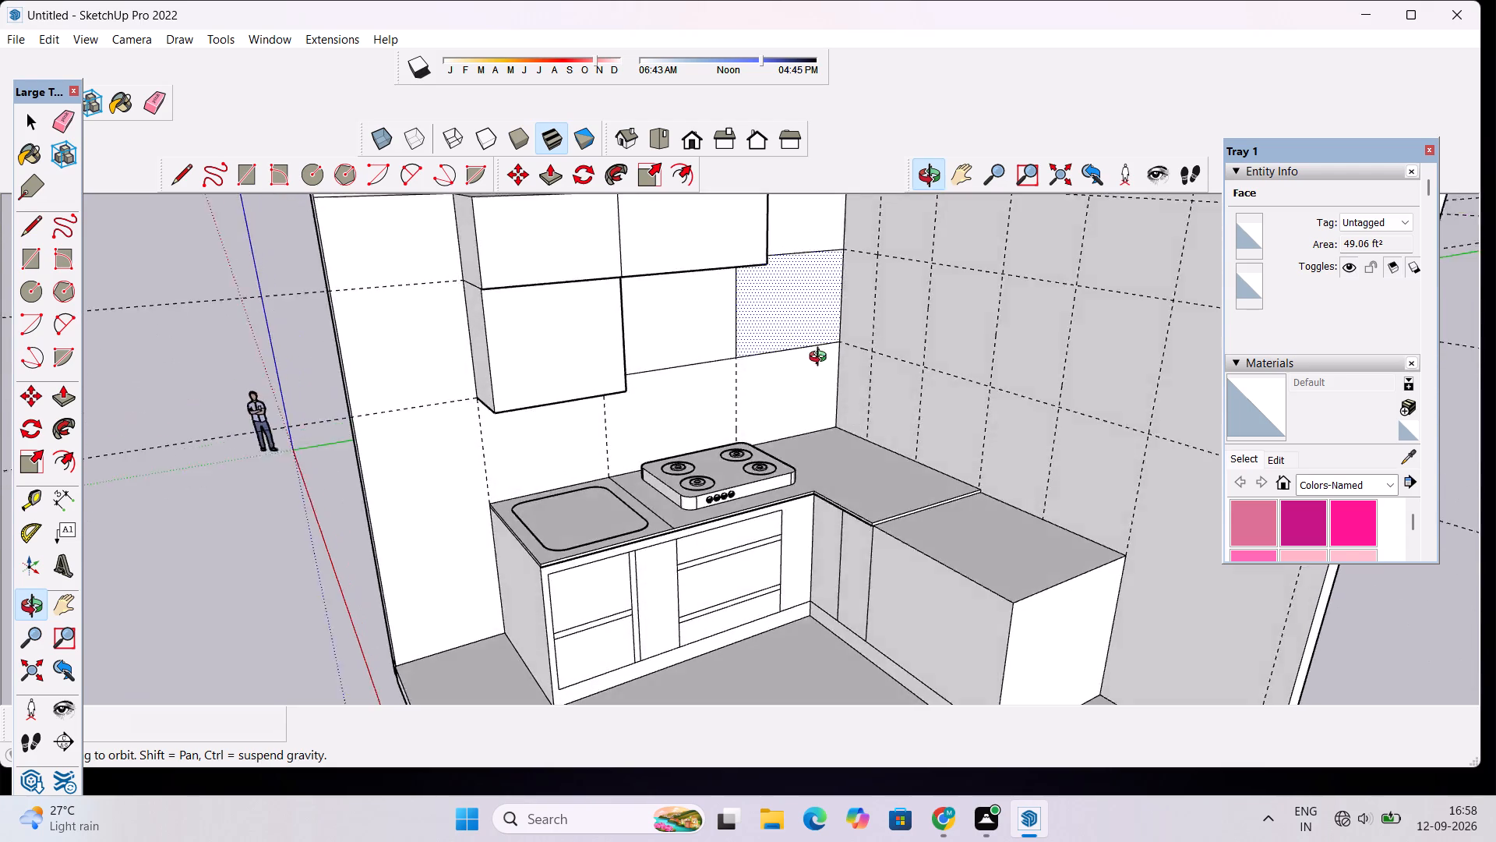
left_click_drag(821, 359, 824, 277)
scroll(834, 292, "down", 2)
scroll(829, 300, "up", 2)
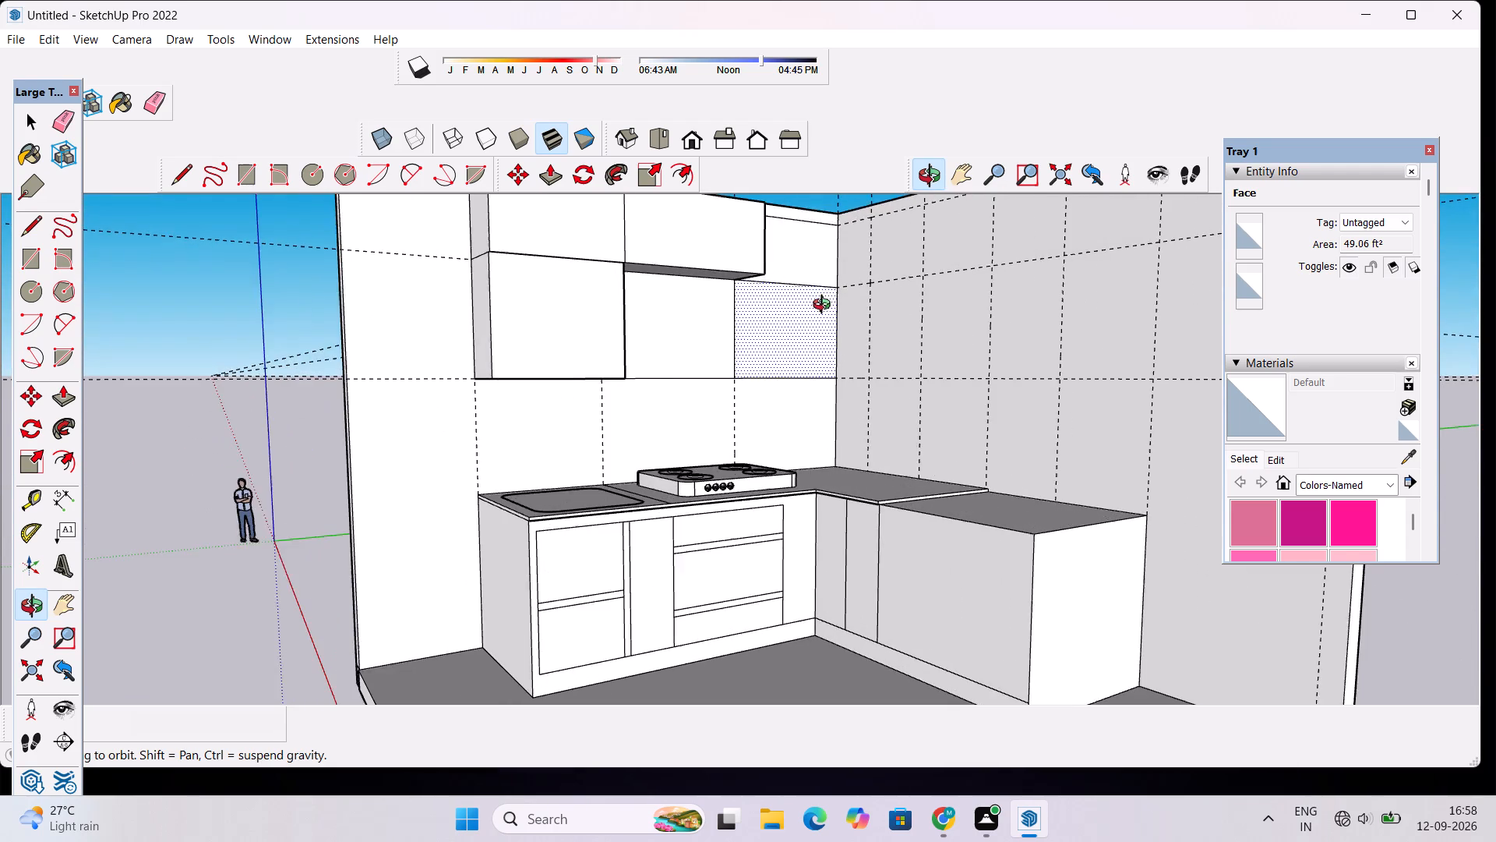
left_click_drag(825, 308, 873, 460)
scroll(875, 404, "down", 6)
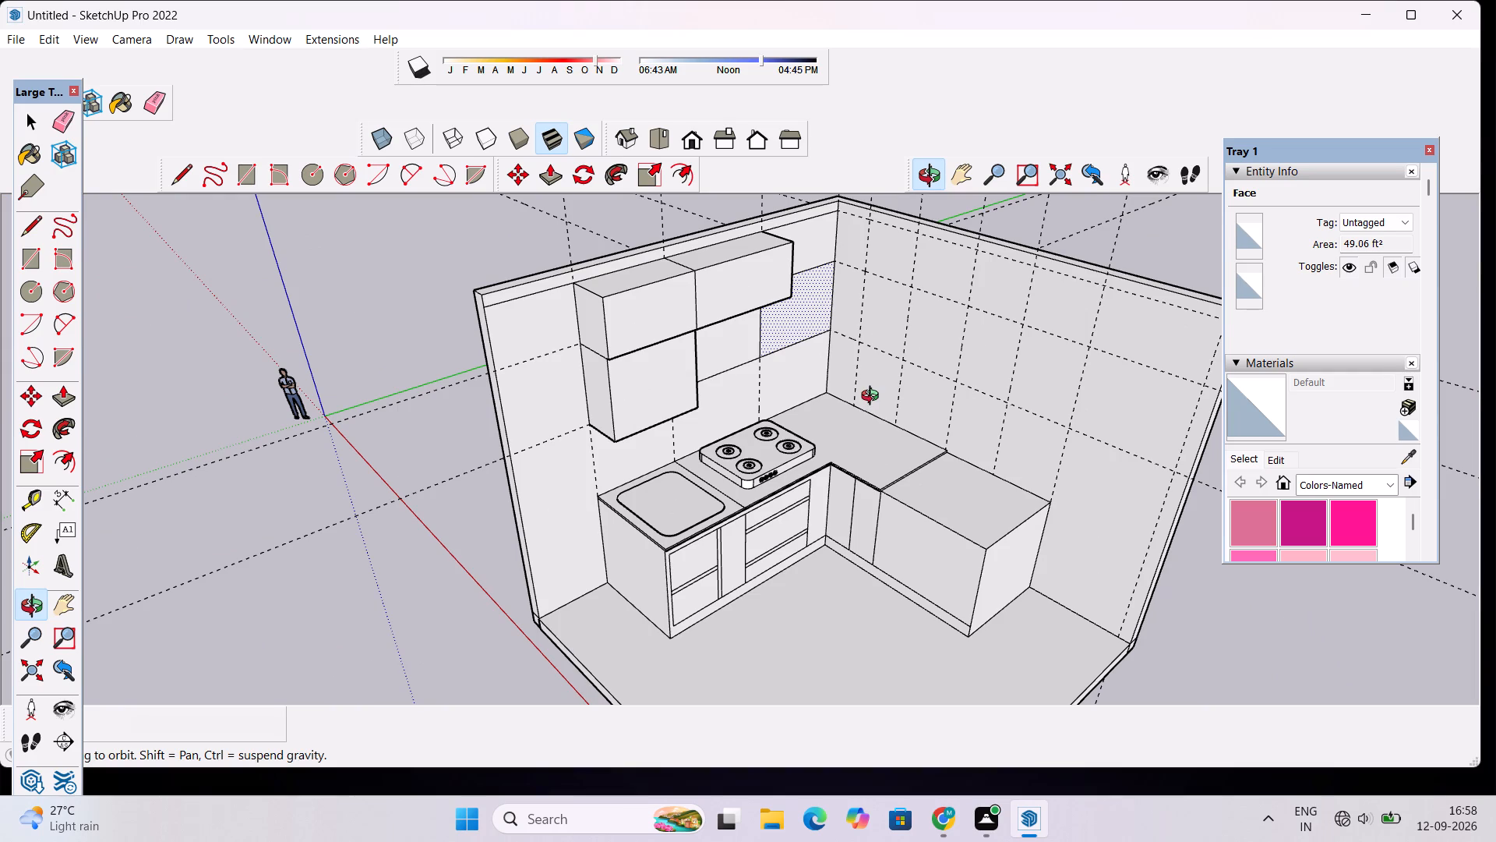
scroll(846, 377, "up", 1)
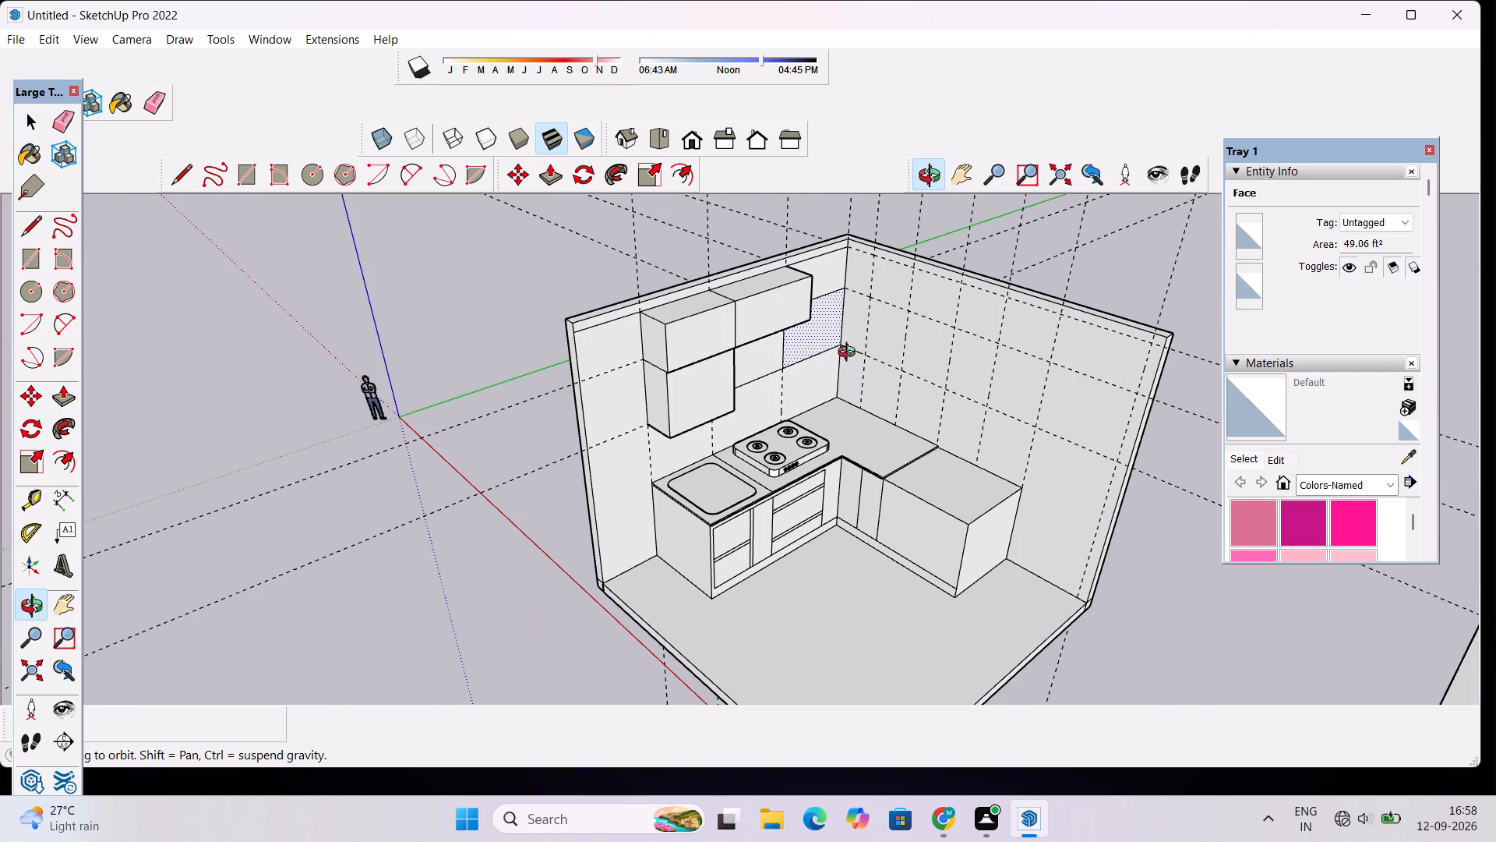
Draw a vertical line about 4' 1" long across the upper corner panel, a short distance from the wall corner.
scroll(838, 292, "up", 3)
left_click_drag(959, 407, 875, 367)
scroll(832, 289, "up", 3)
left_click_drag(880, 353, 834, 363)
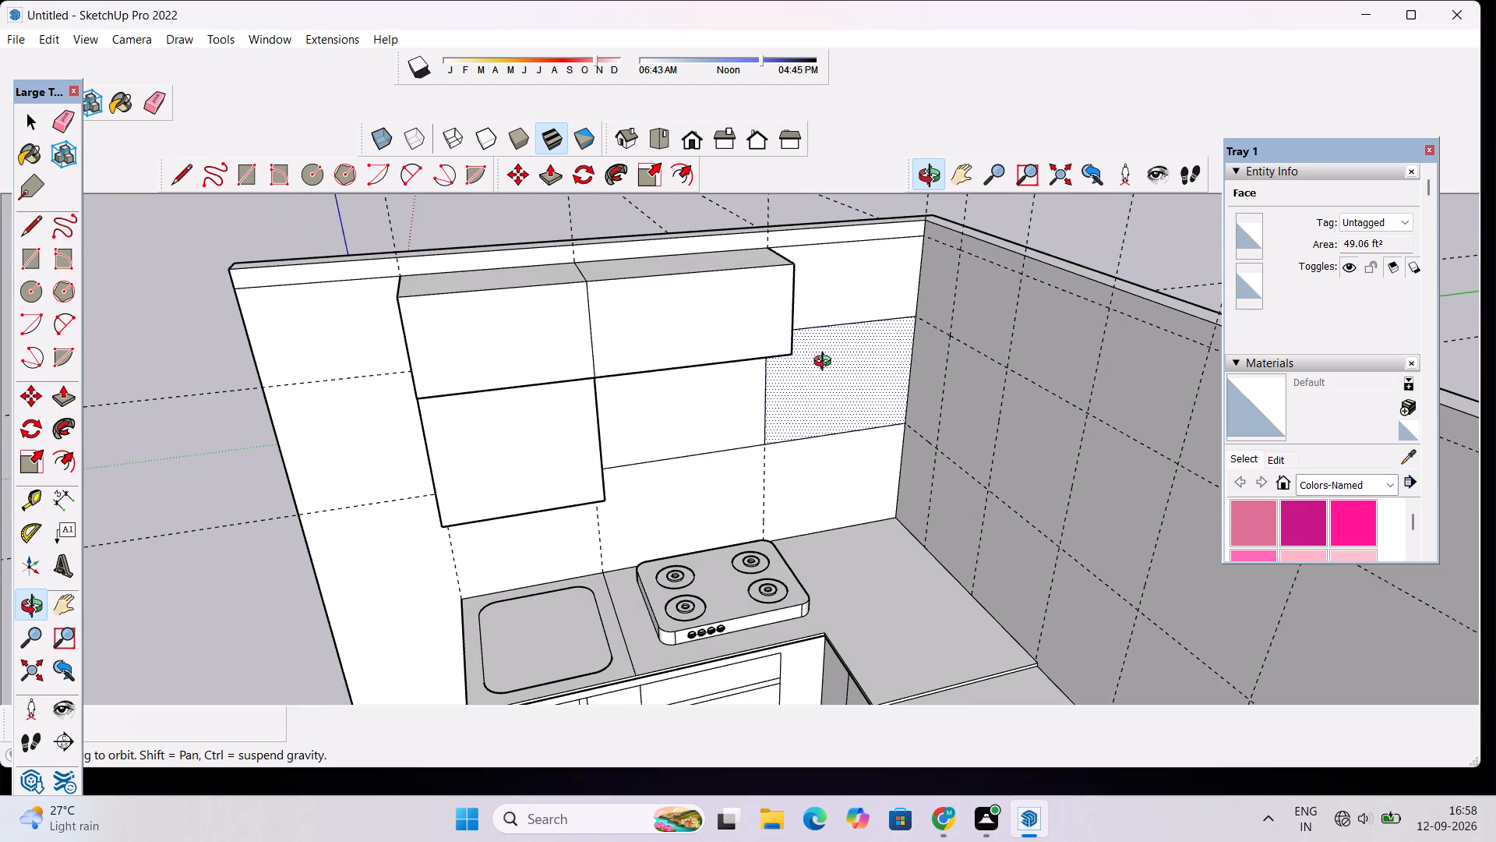
key("l")
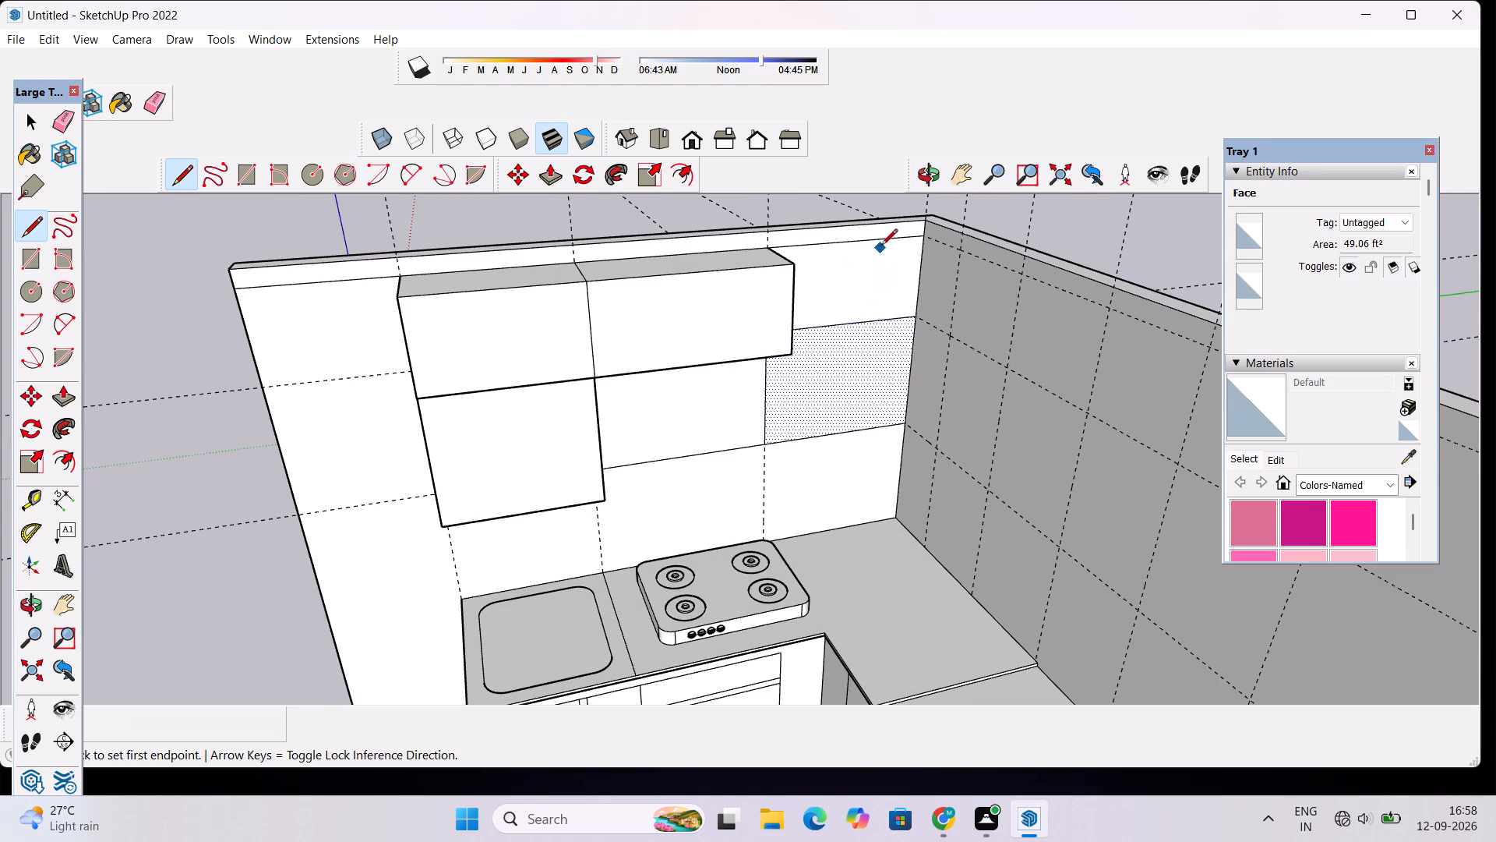
left_click(882, 242)
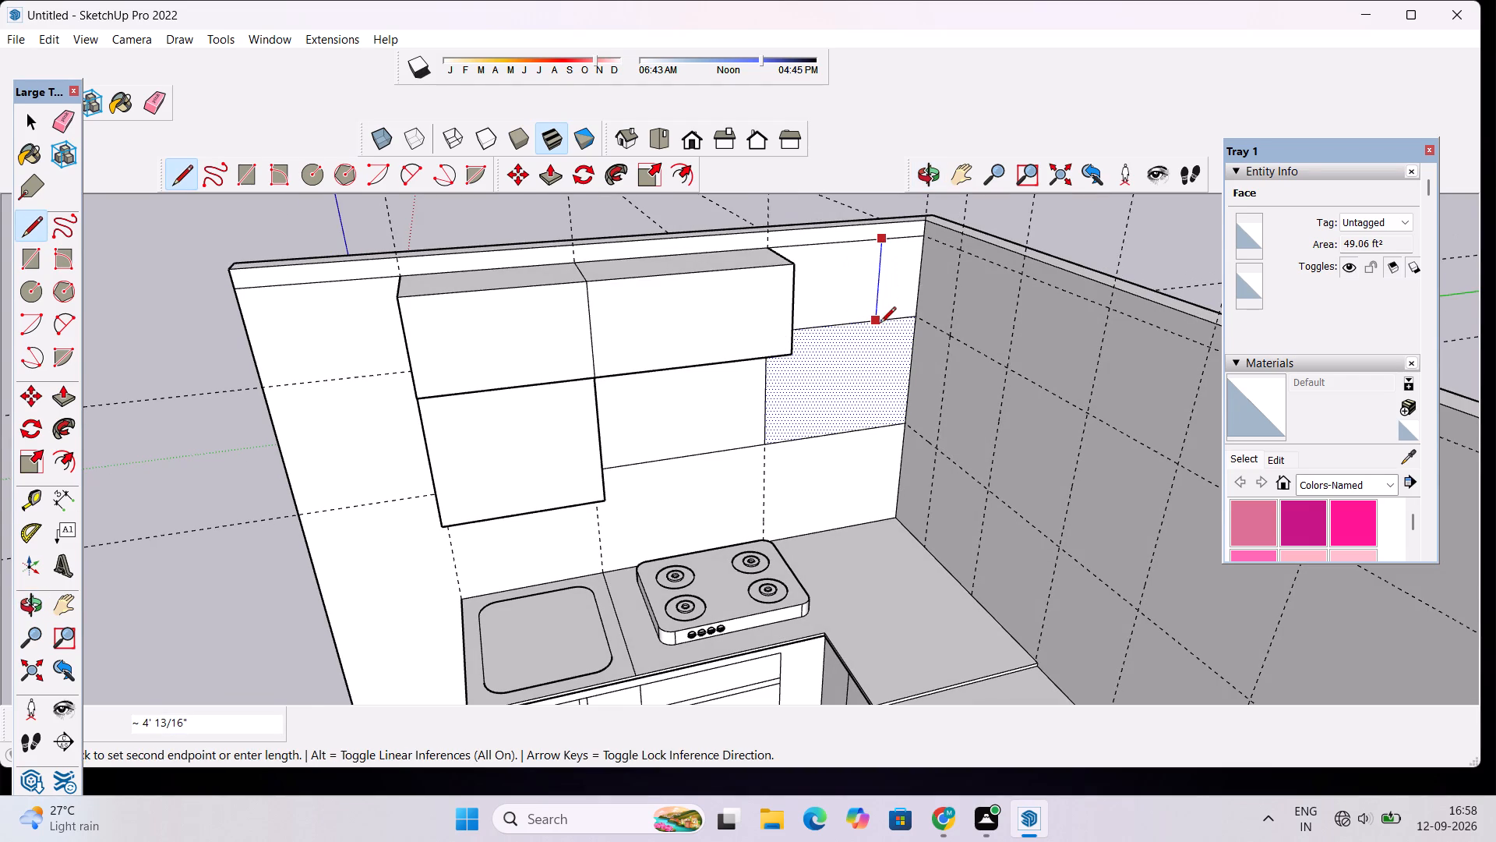
left_click(880, 324)
Push/Pull the upper panel between the new line and the existing cabinet out 3' 3", level with that cabinet's front.
key("space")
left_click(846, 305)
key("p")
left_click(845, 304)
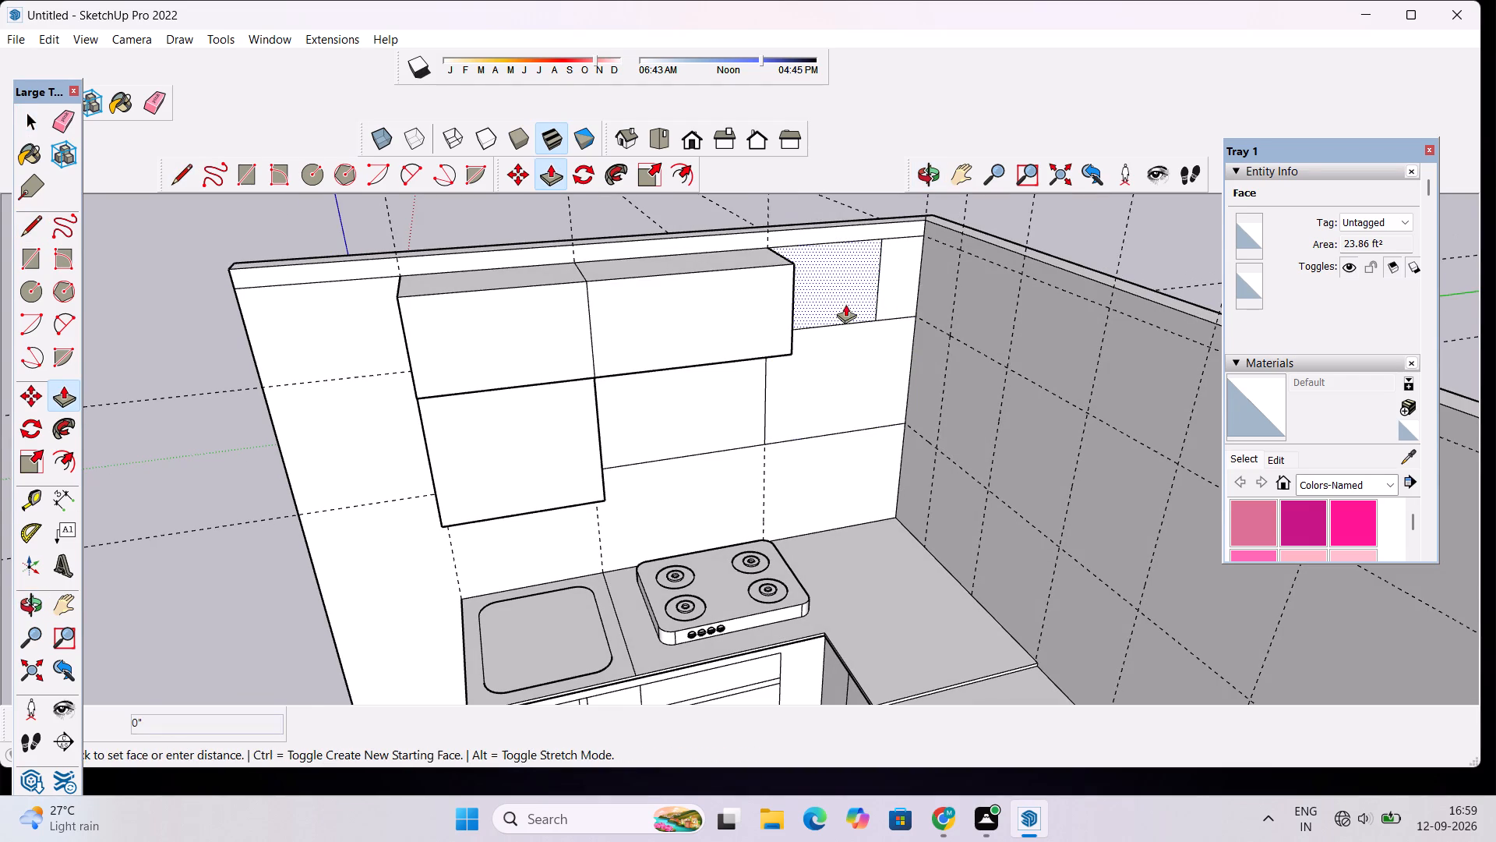
left_click(782, 336)
Examine the extended upper cabinet's end against the adjoining wall and its guide grid from several angles.
scroll(831, 311, "down", 4)
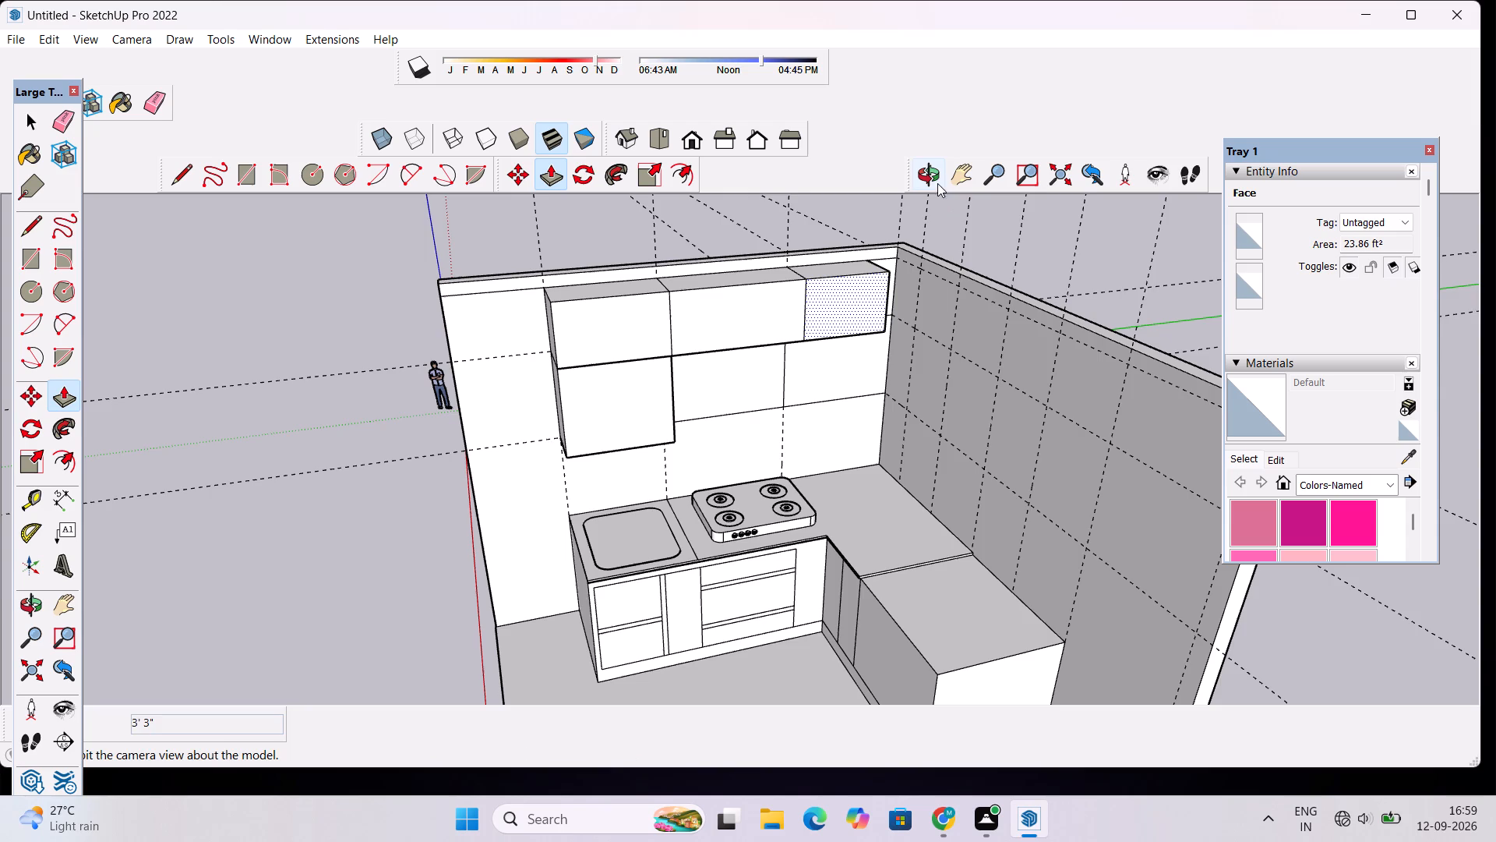
left_click(935, 172)
left_click_drag(853, 309, 1086, 276)
scroll(870, 279, "up", 5)
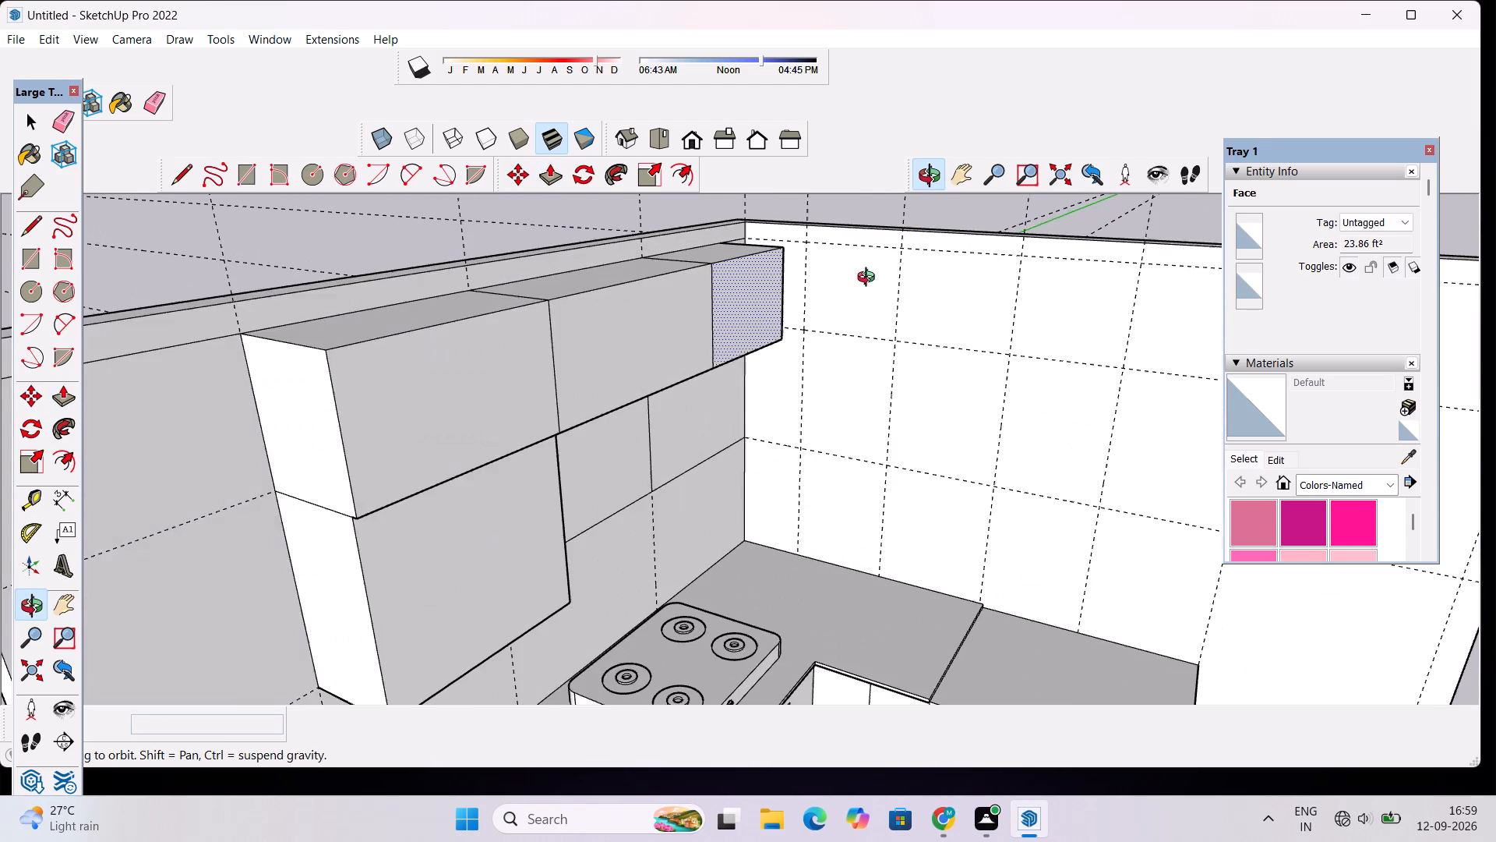
left_click_drag(923, 412, 793, 411)
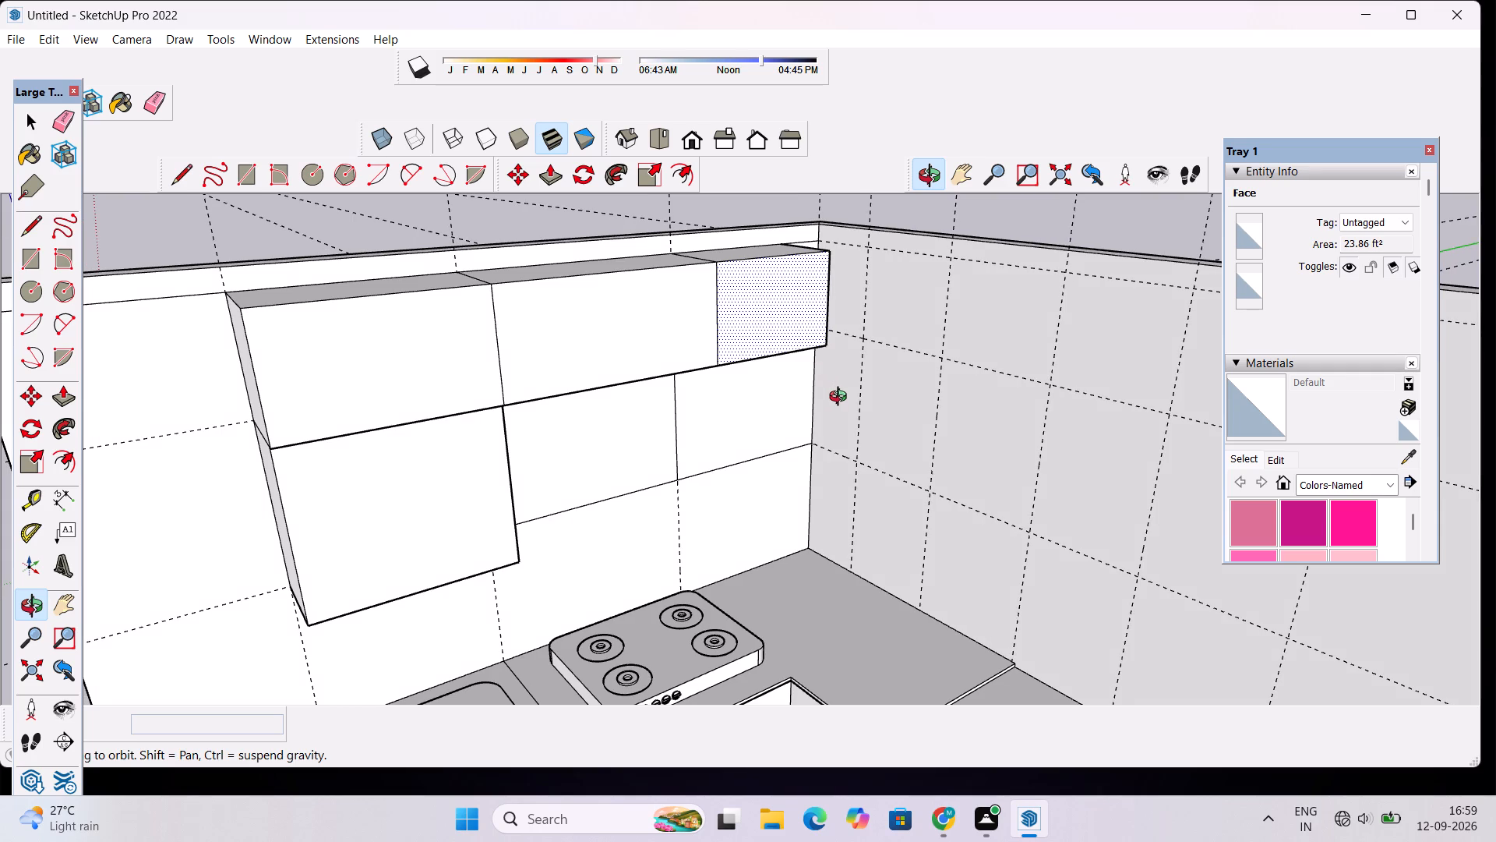
scroll(849, 324, "down", 2)
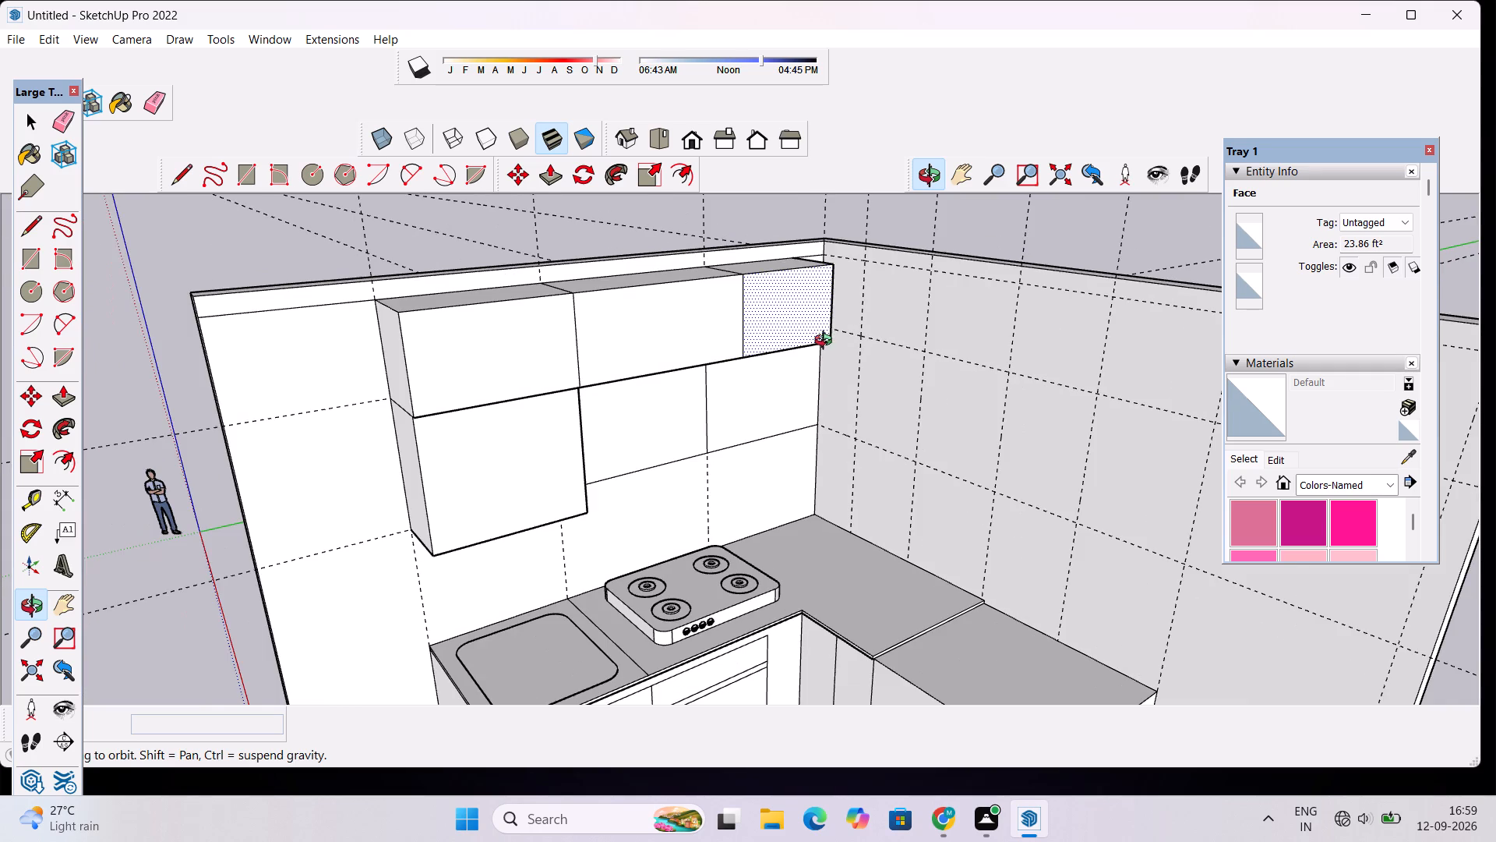
left_click_drag(823, 348, 914, 369)
scroll(838, 334, "up", 6)
left_click_drag(763, 360, 831, 372)
scroll(846, 338, "down", 2)
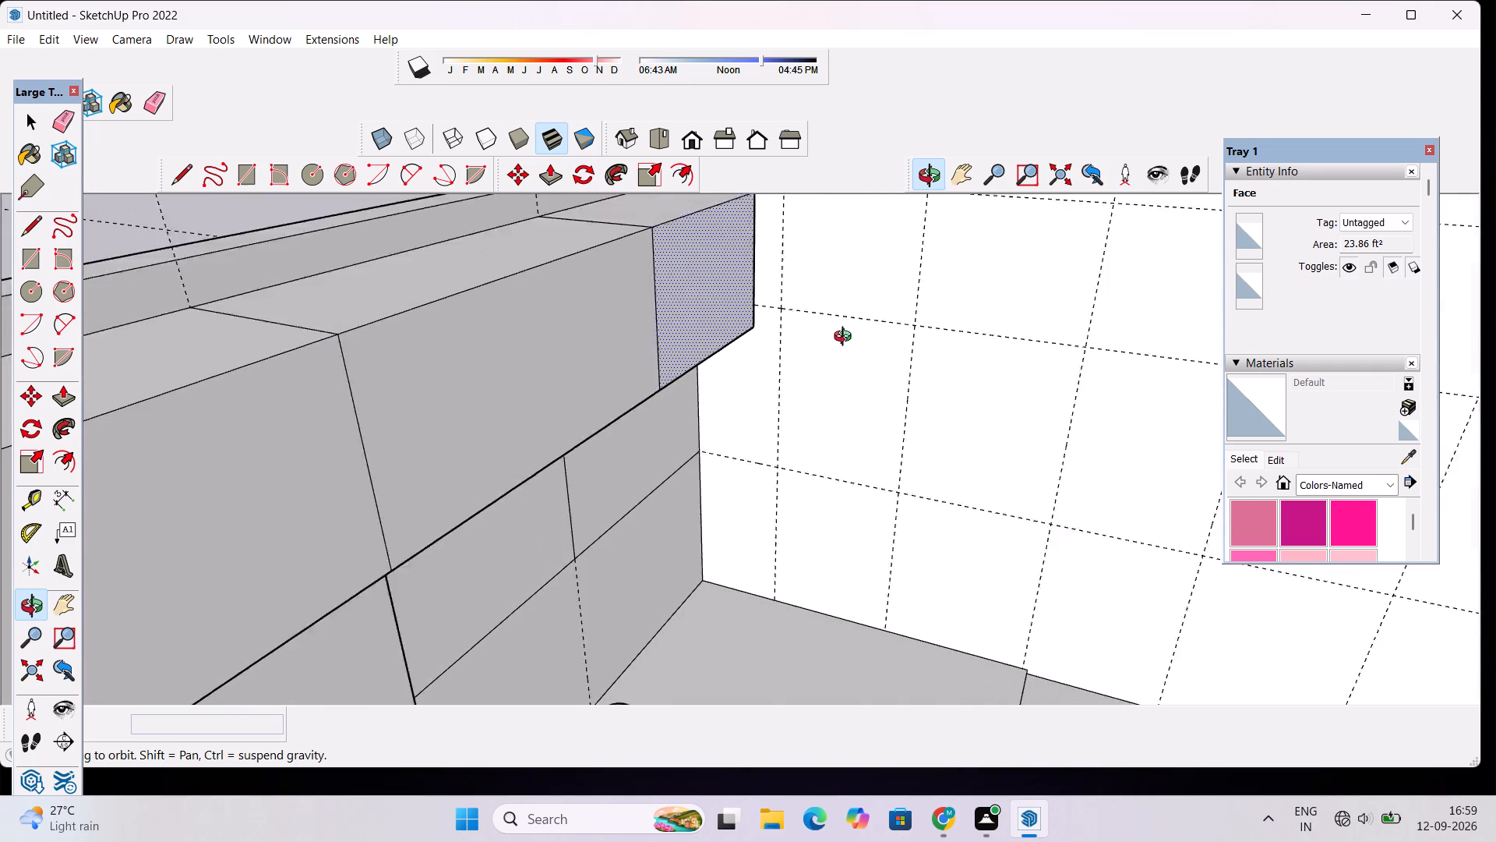
scroll(846, 338, "down", 2)
left_click_drag(803, 312, 822, 263)
left_click_drag(822, 263, 775, 391, "shift")
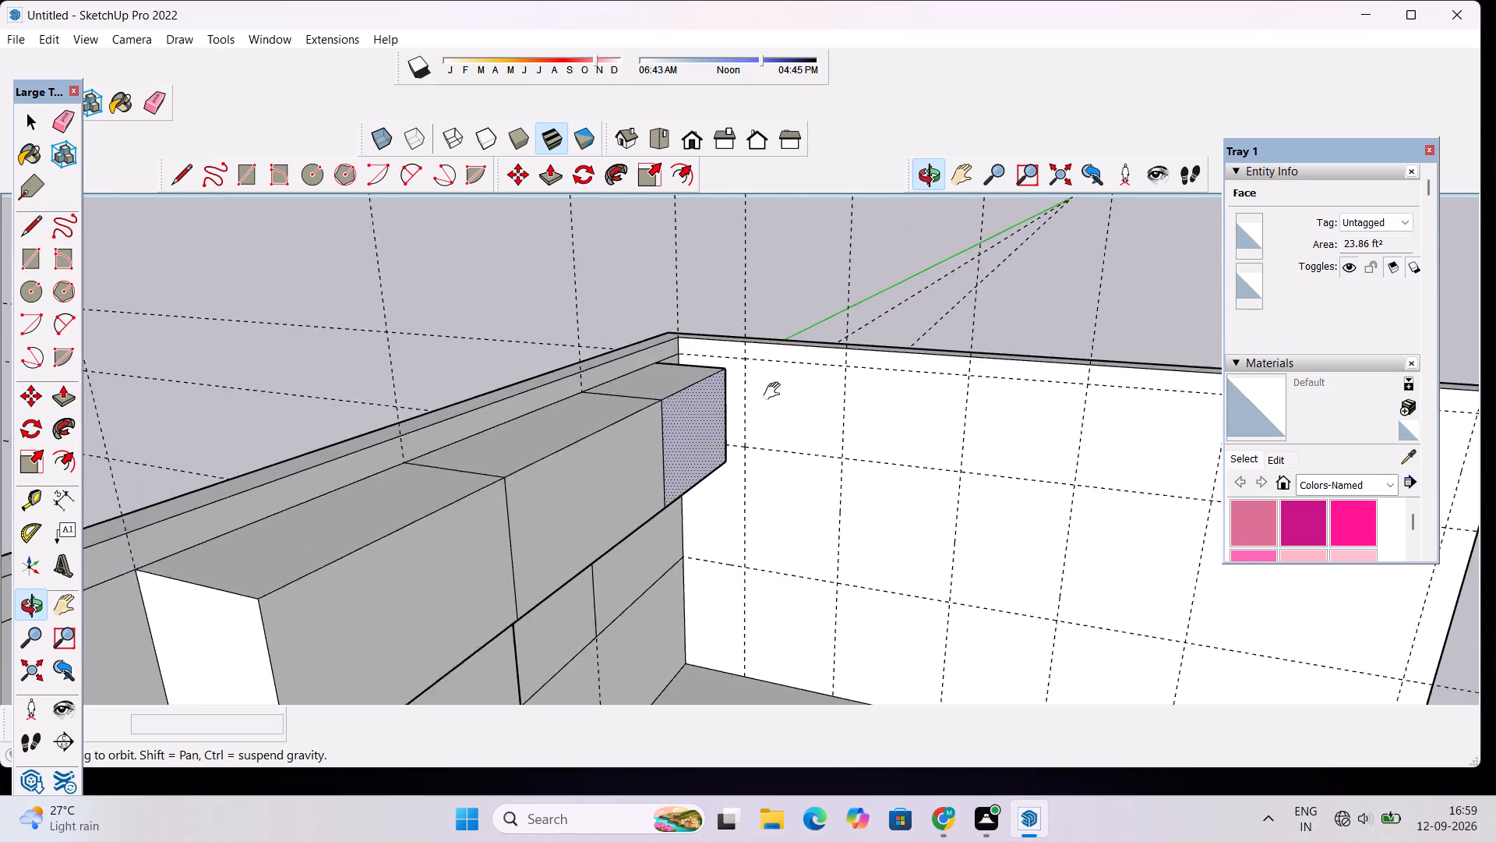
left_click_drag(775, 391, 774, 394, "shift")
scroll(763, 378, "down", 6)
scroll(761, 434, "up", 4)
left_click_drag(736, 447, 789, 450)
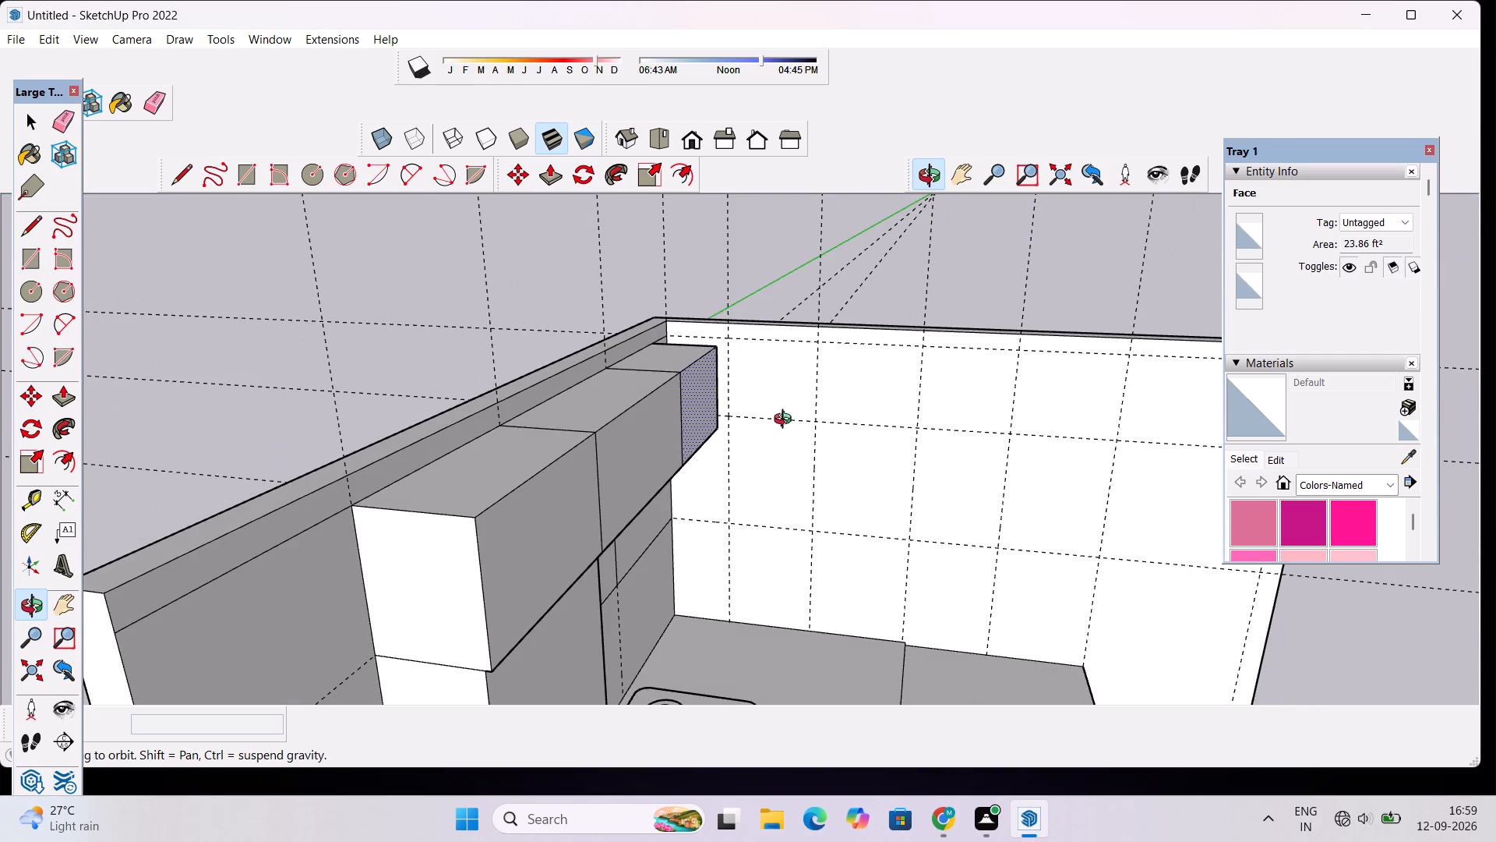
scroll(786, 421, "up", 1)
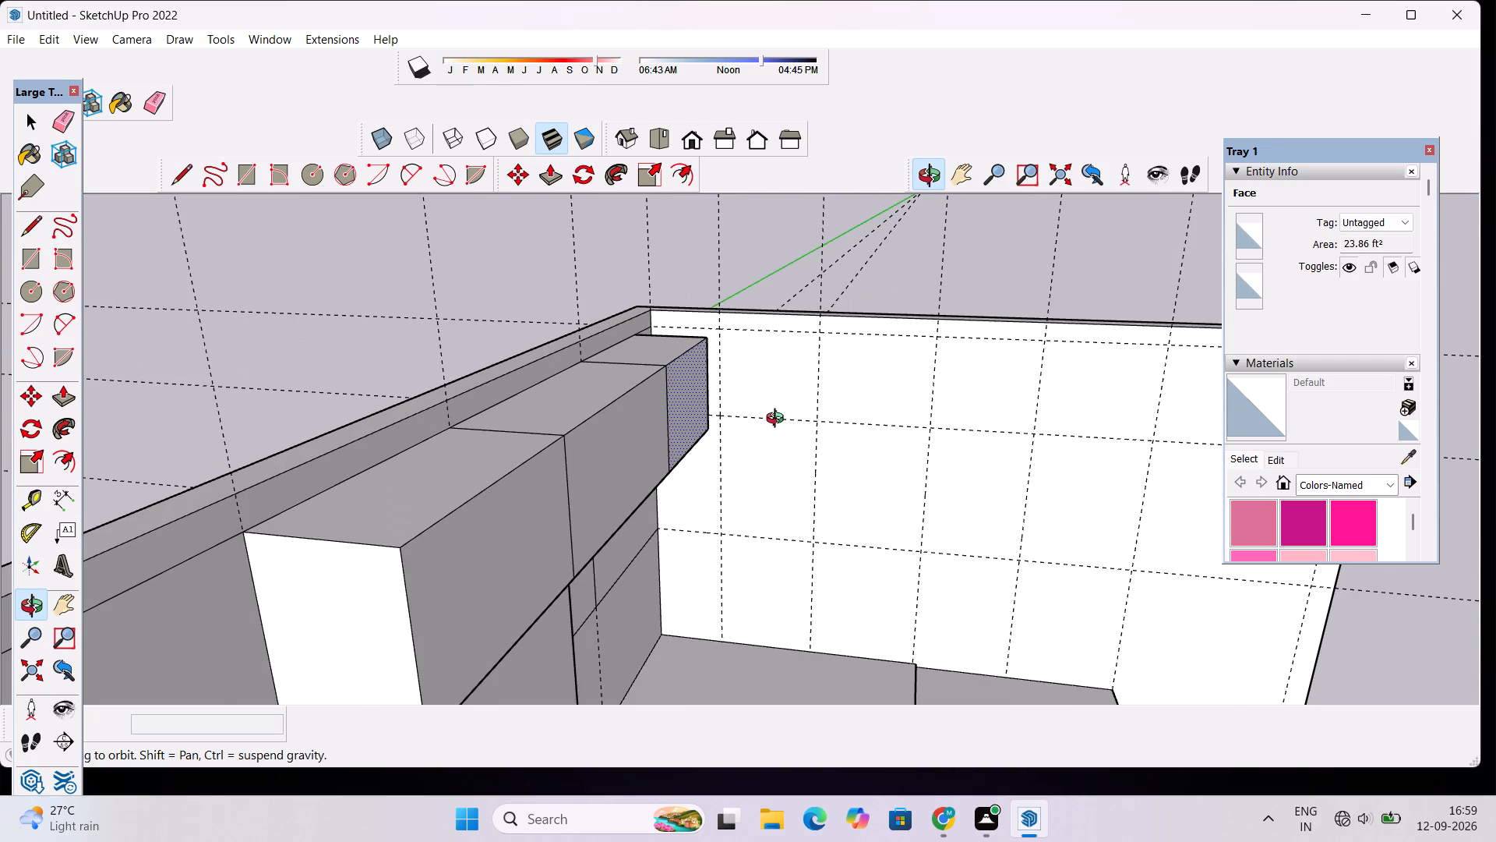
left_click_drag(749, 428, 792, 434)
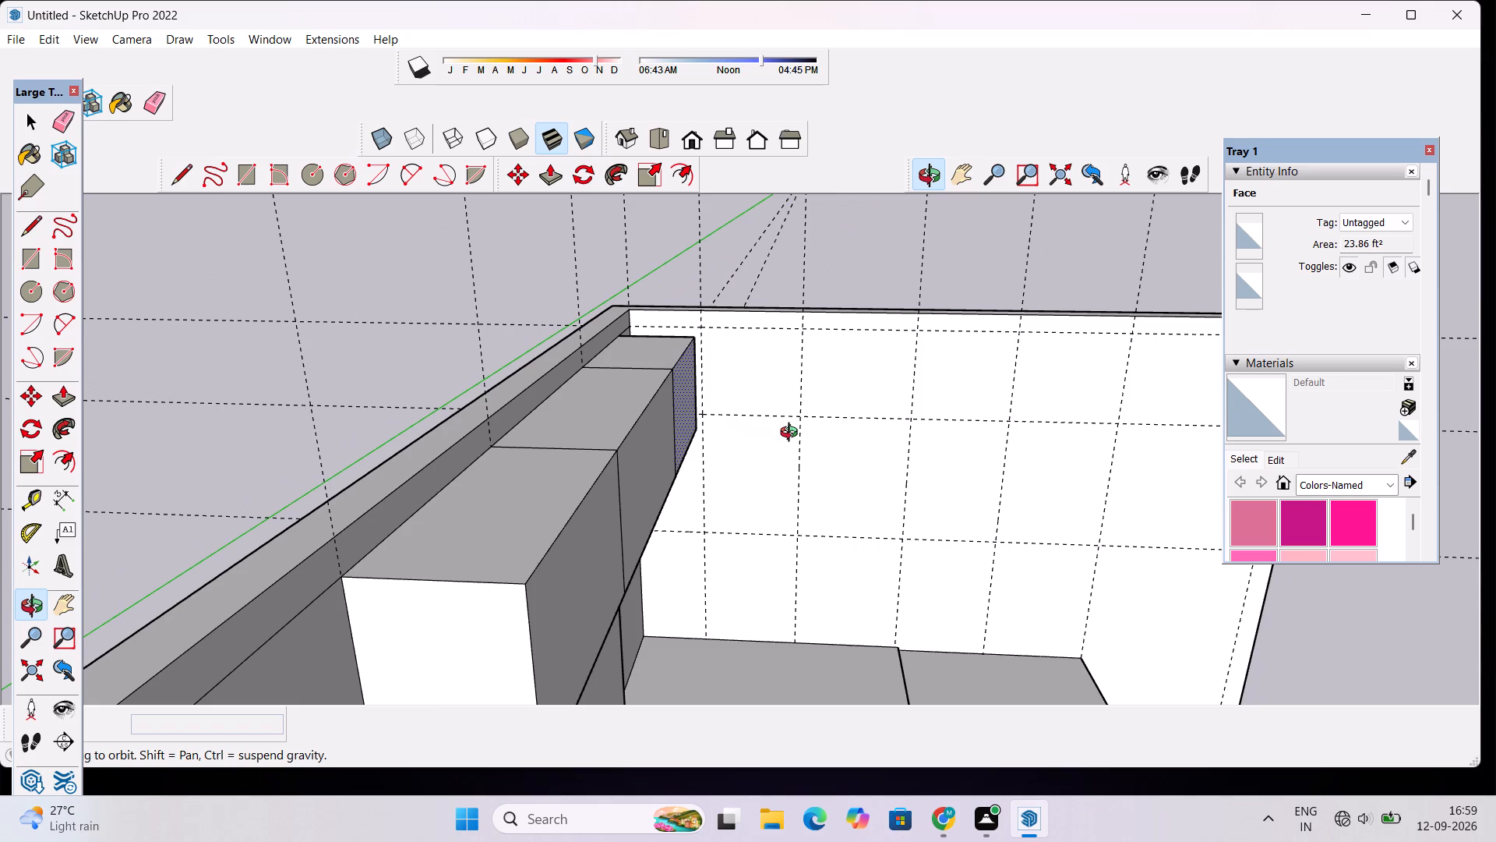
scroll(749, 408, "up", 3)
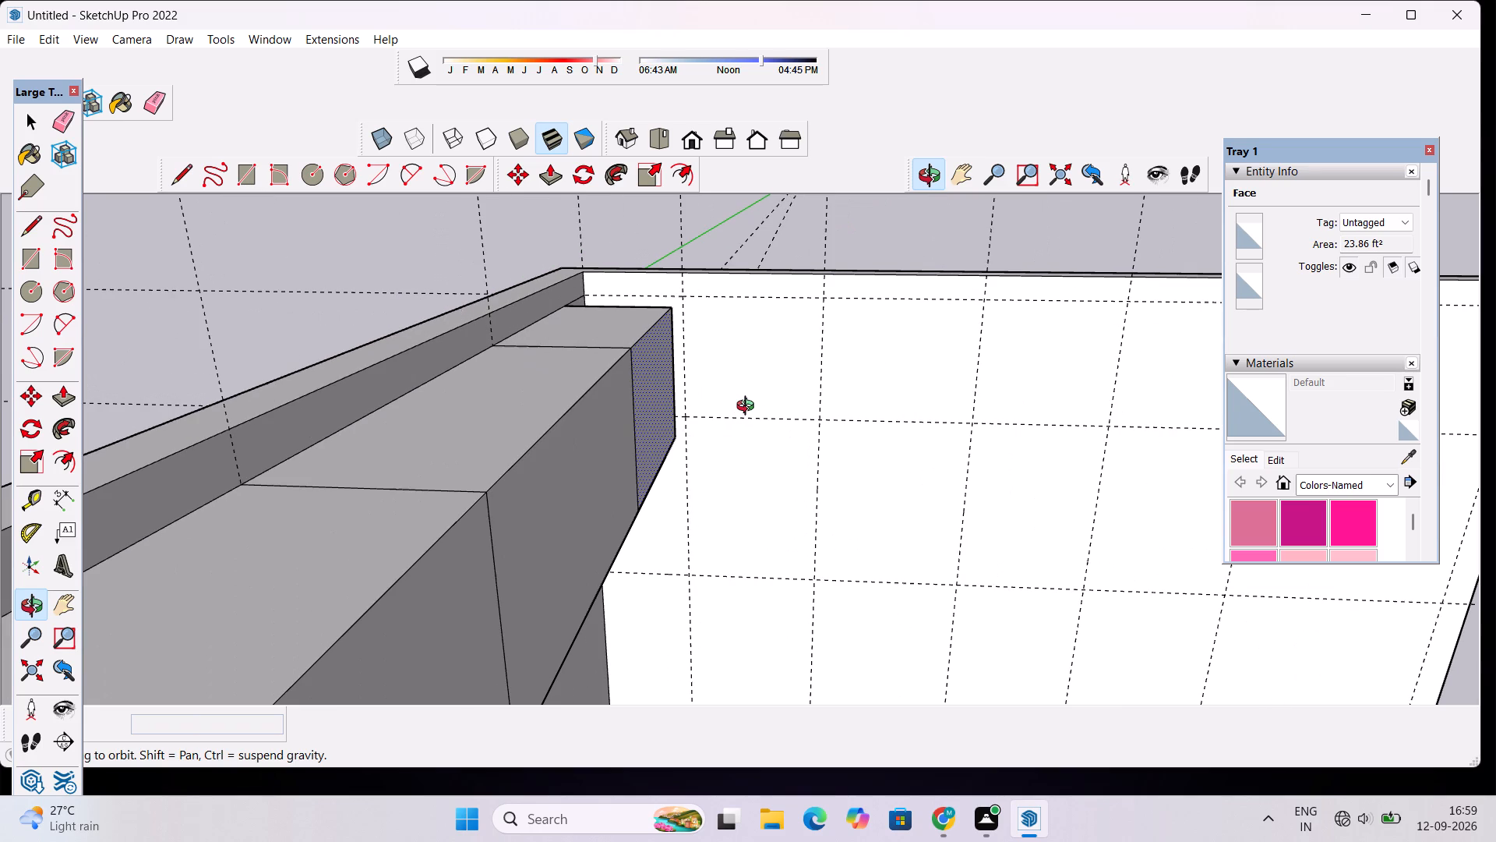
Draw a rectangle about 25' 10" by 4' 1" along the top row of the adjoining wall's guide grid.
key("space")
left_click(753, 384)
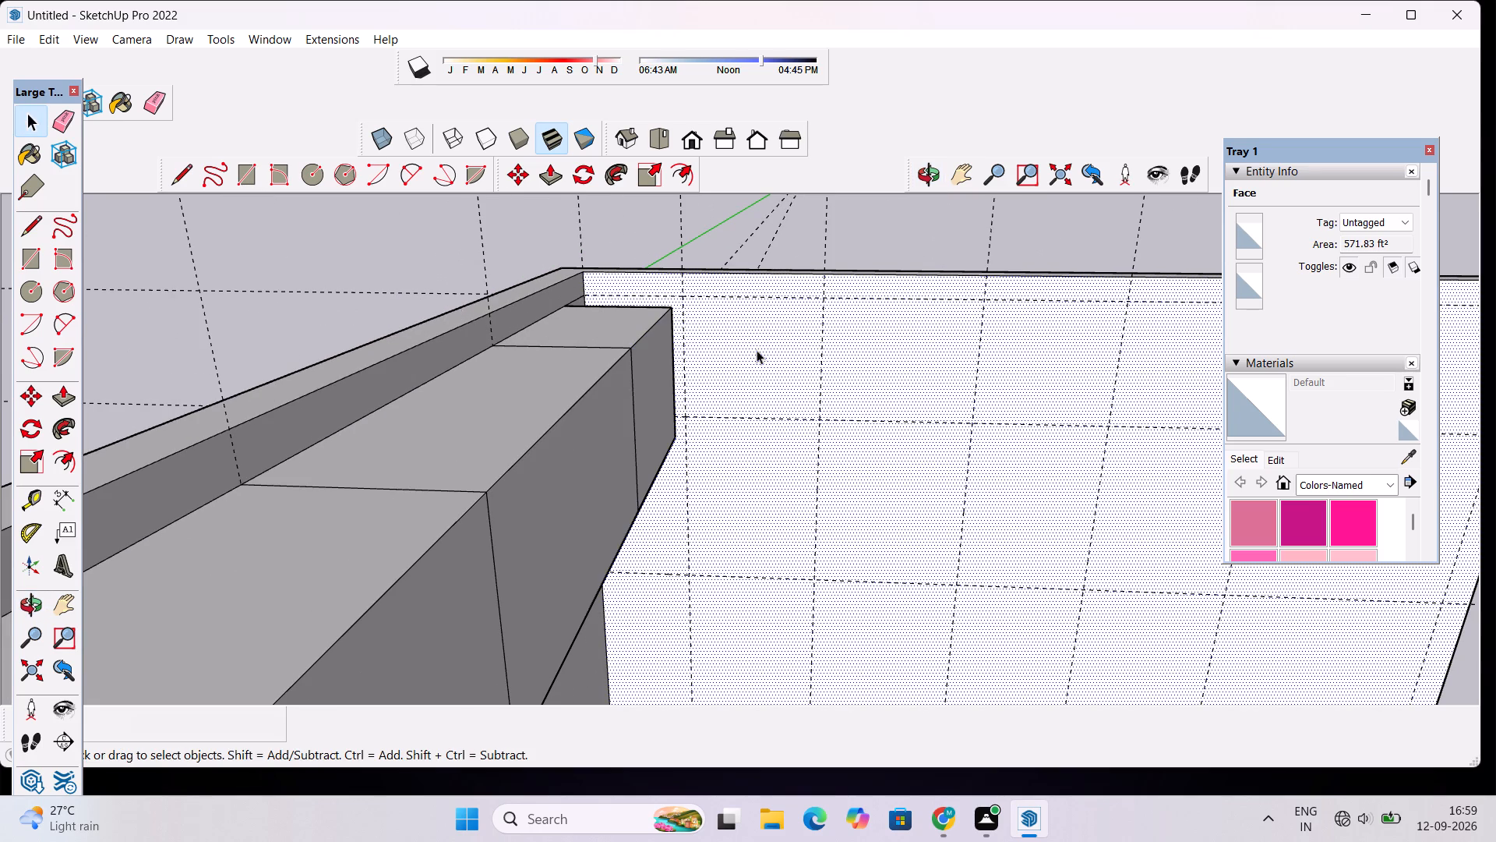
key("space")
key("space")
key("l")
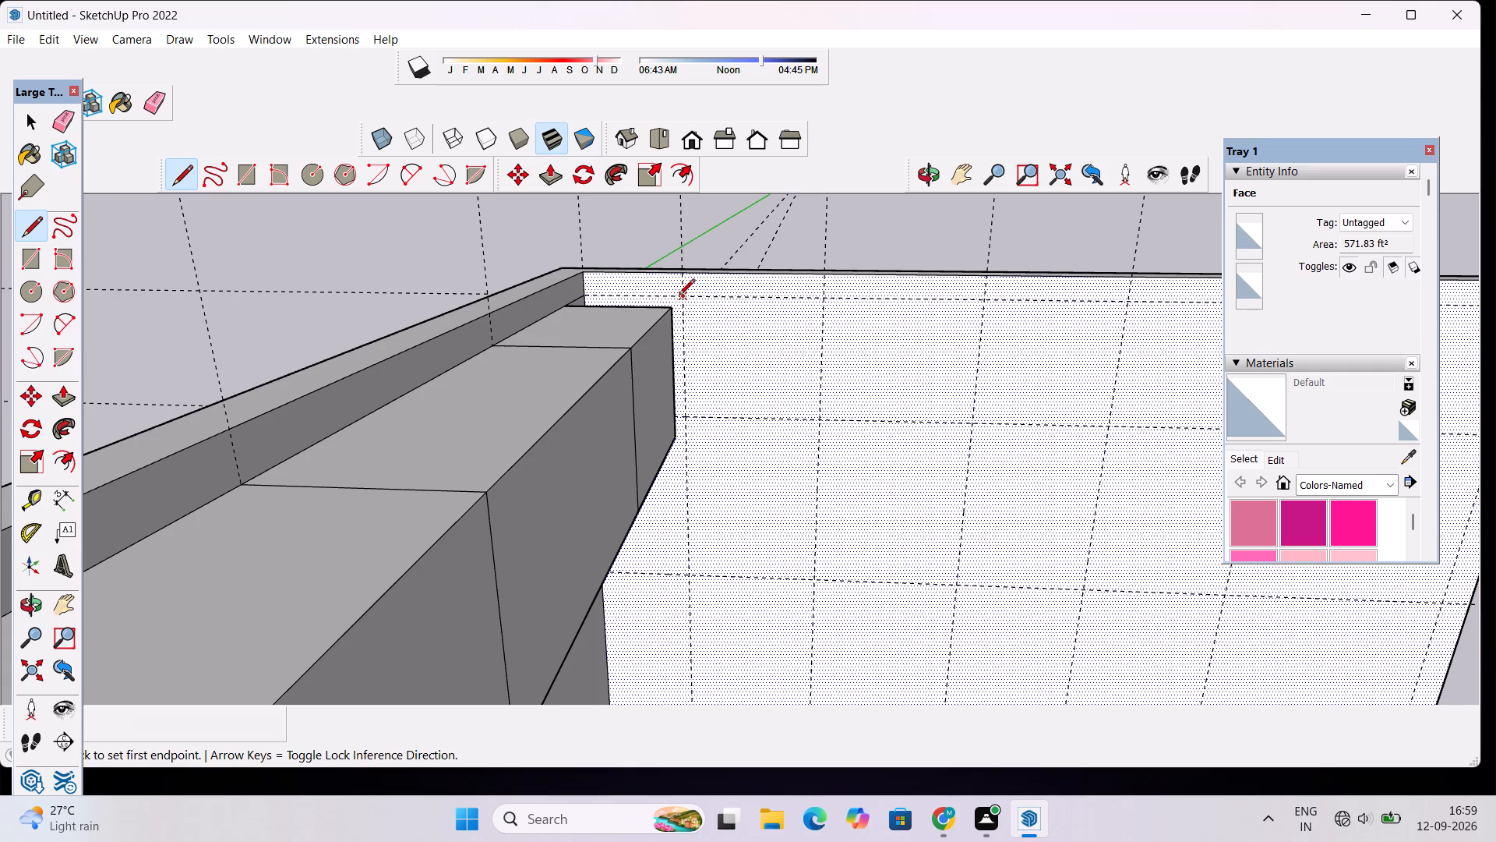
key("r")
left_click(682, 299)
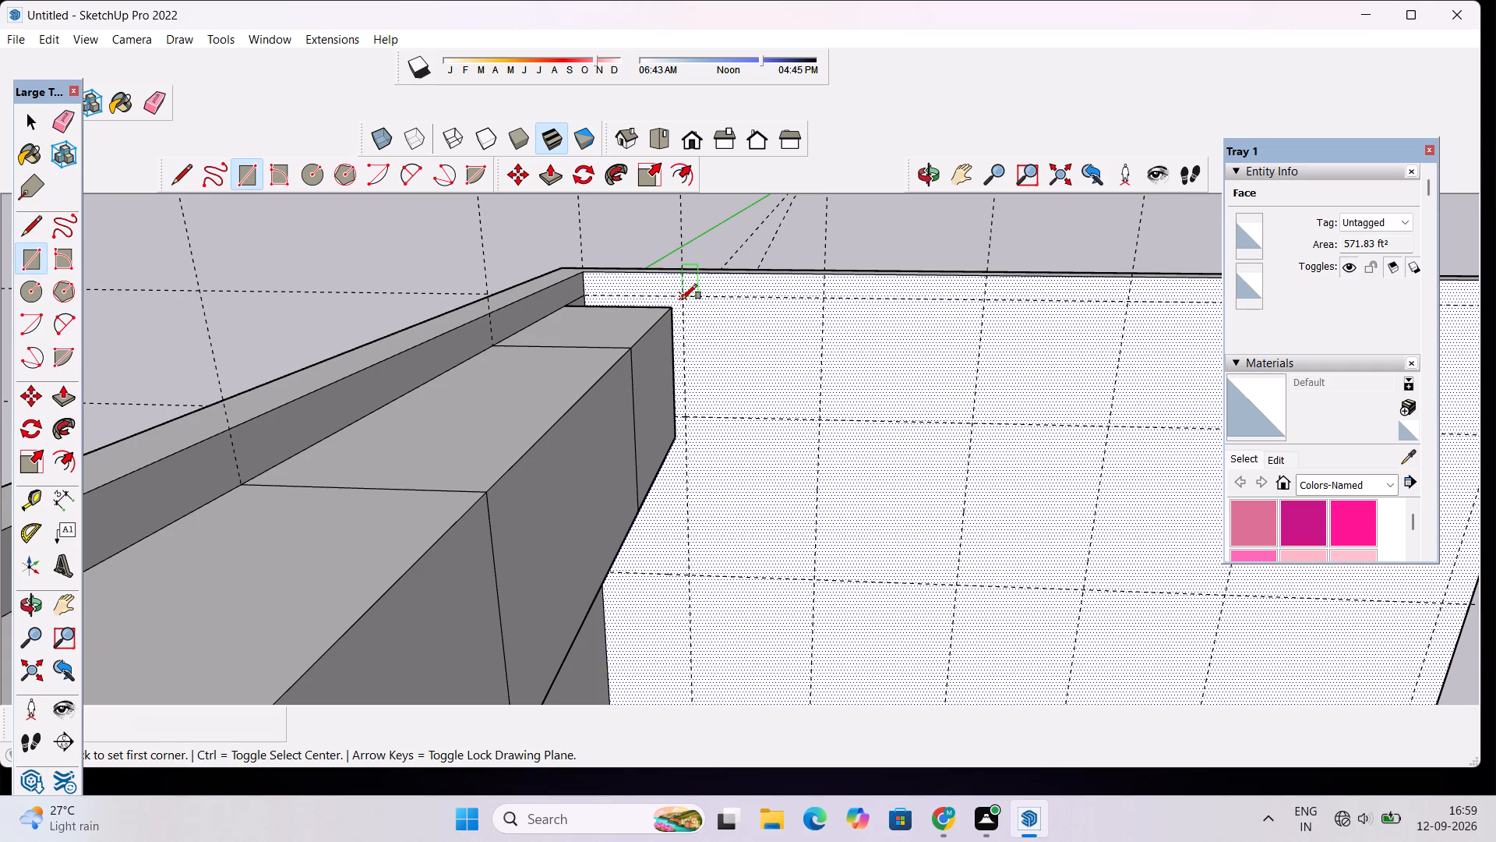
scroll(682, 338, "down", 15)
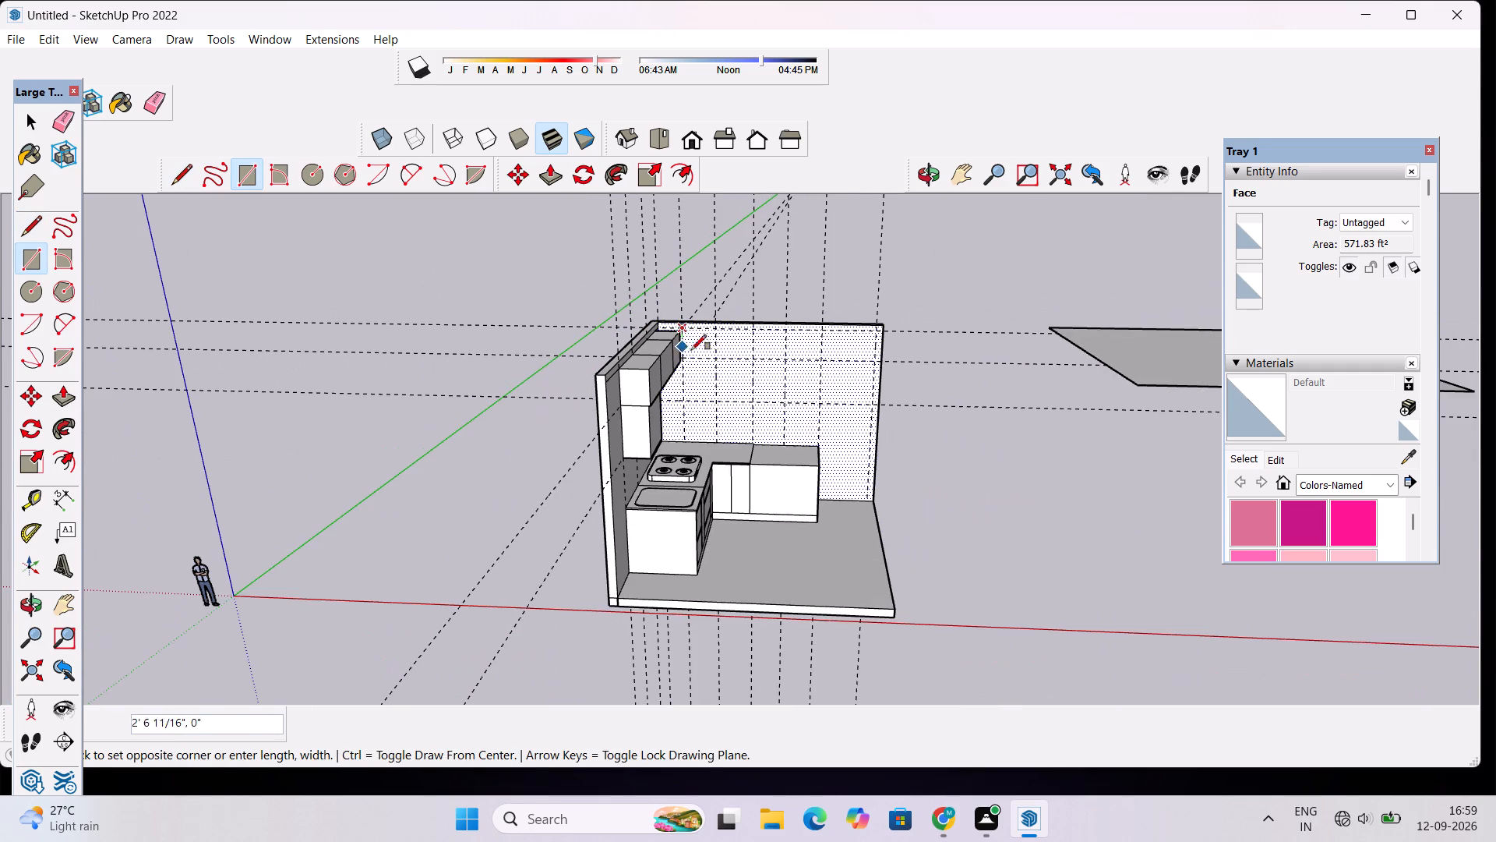
scroll(788, 371, "up", 9)
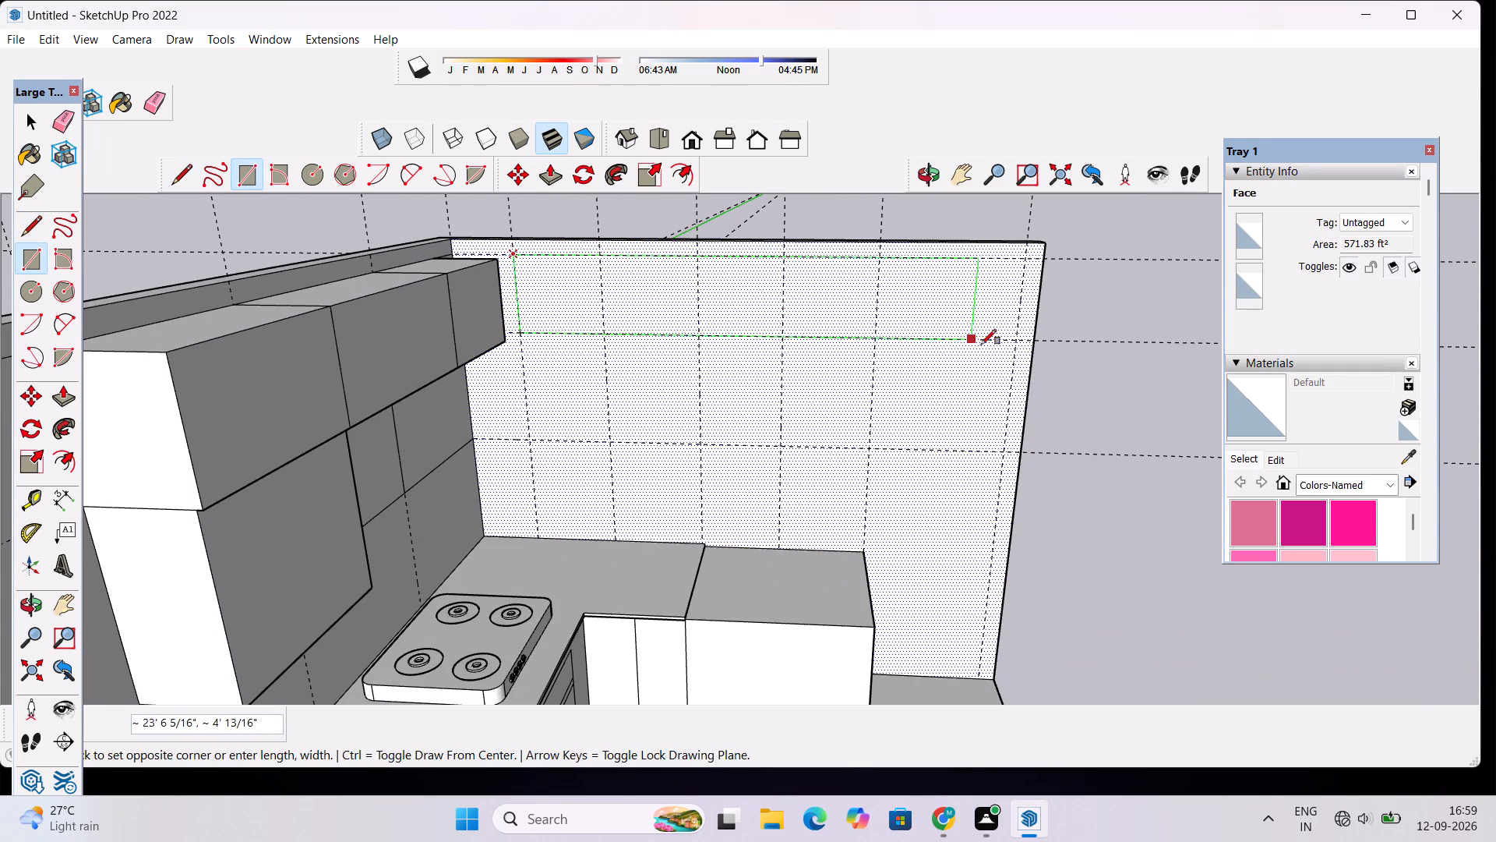
left_click(1018, 341)
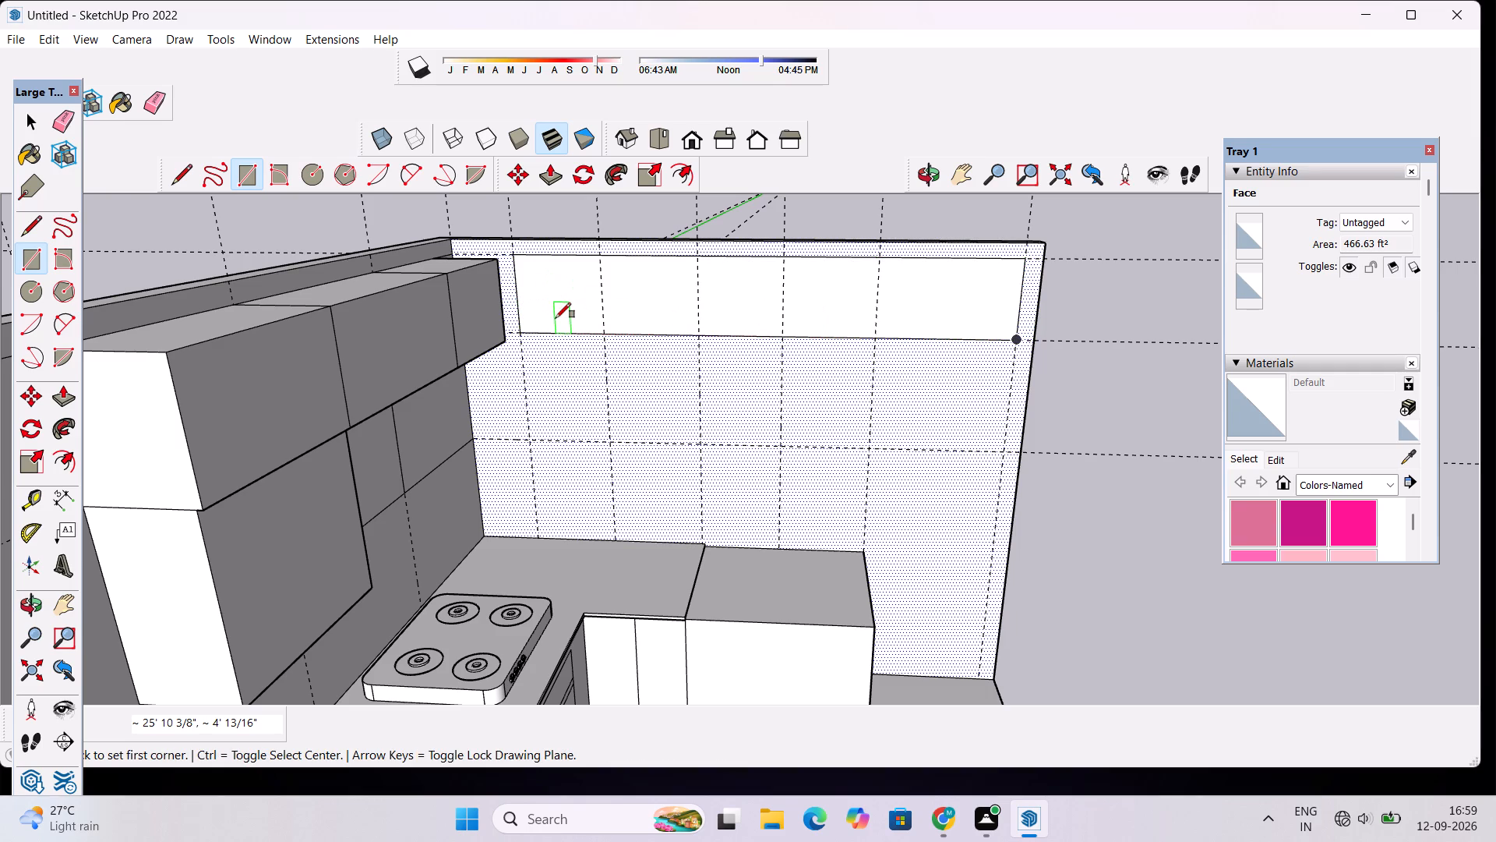
Draw a rectangle about 9' 7" by 6' below the top row, spanning the two guide columns nearest the wall corner.
scroll(479, 394, "up", 2)
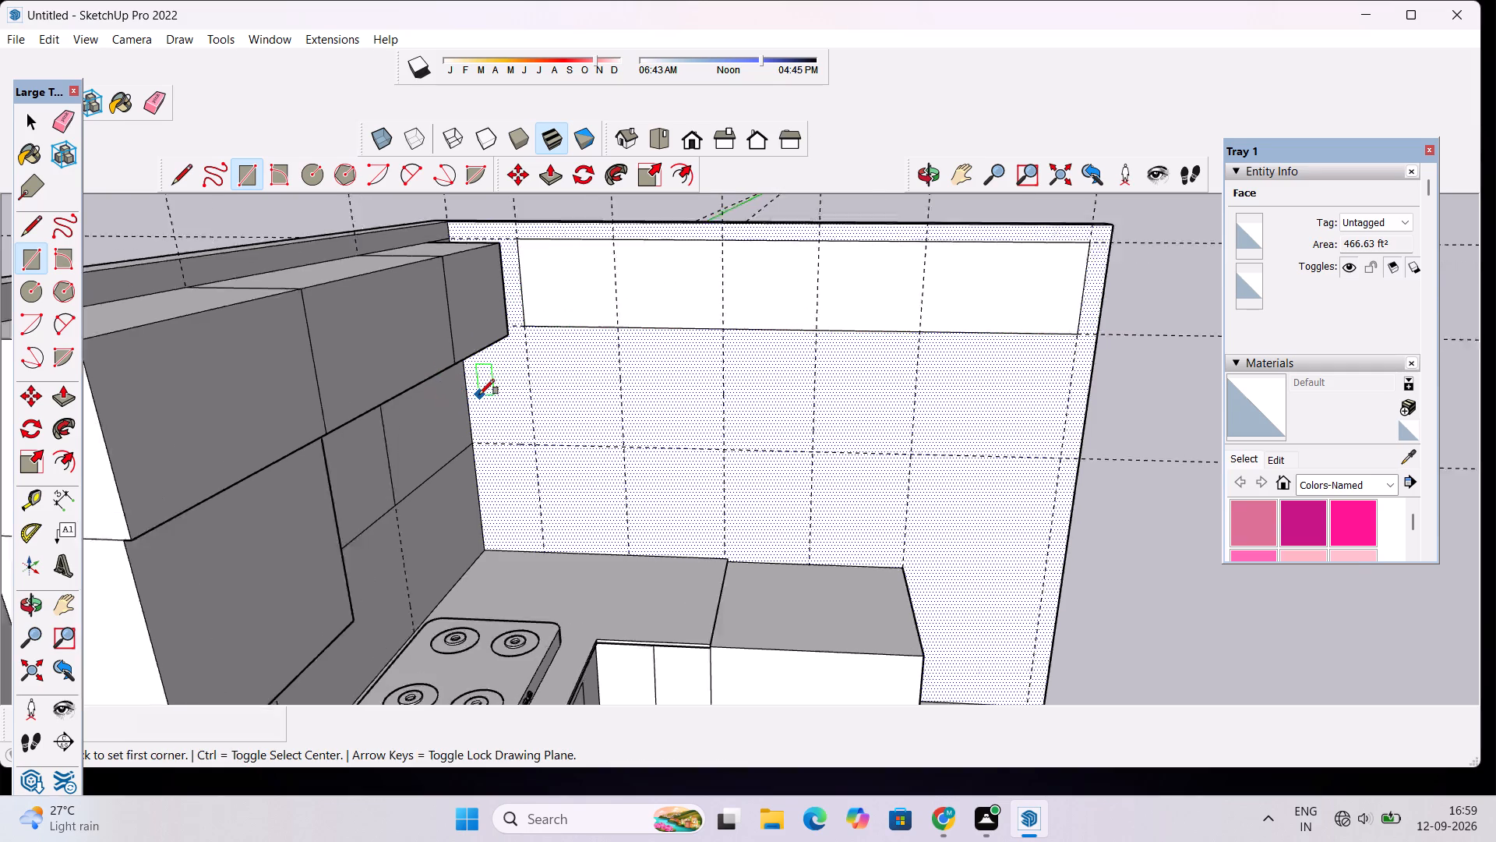
scroll(479, 394, "up", 3)
left_click(549, 291)
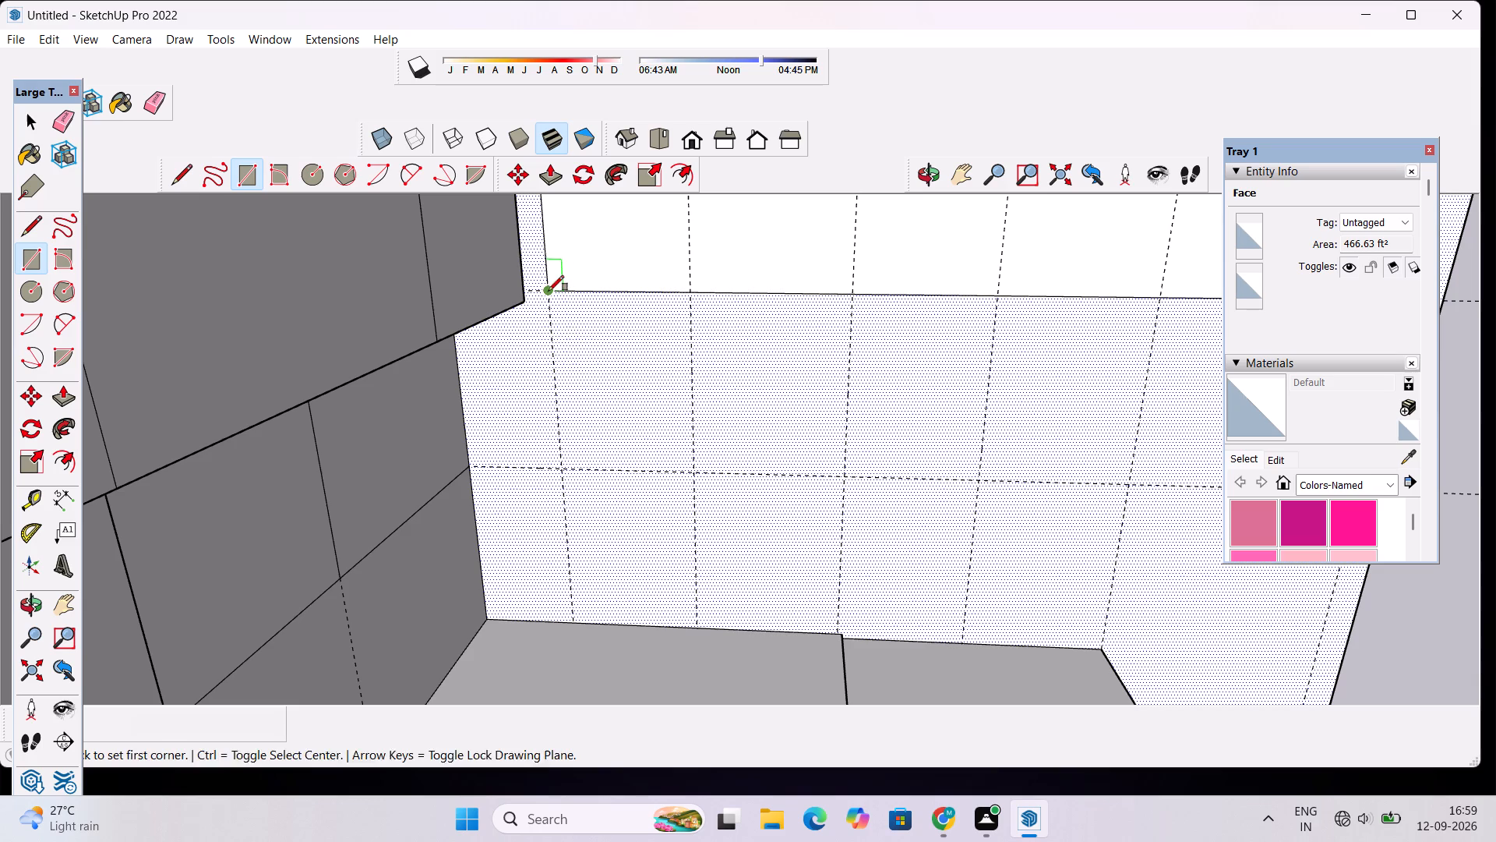
left_click(844, 477)
scroll(746, 379, "down", 7)
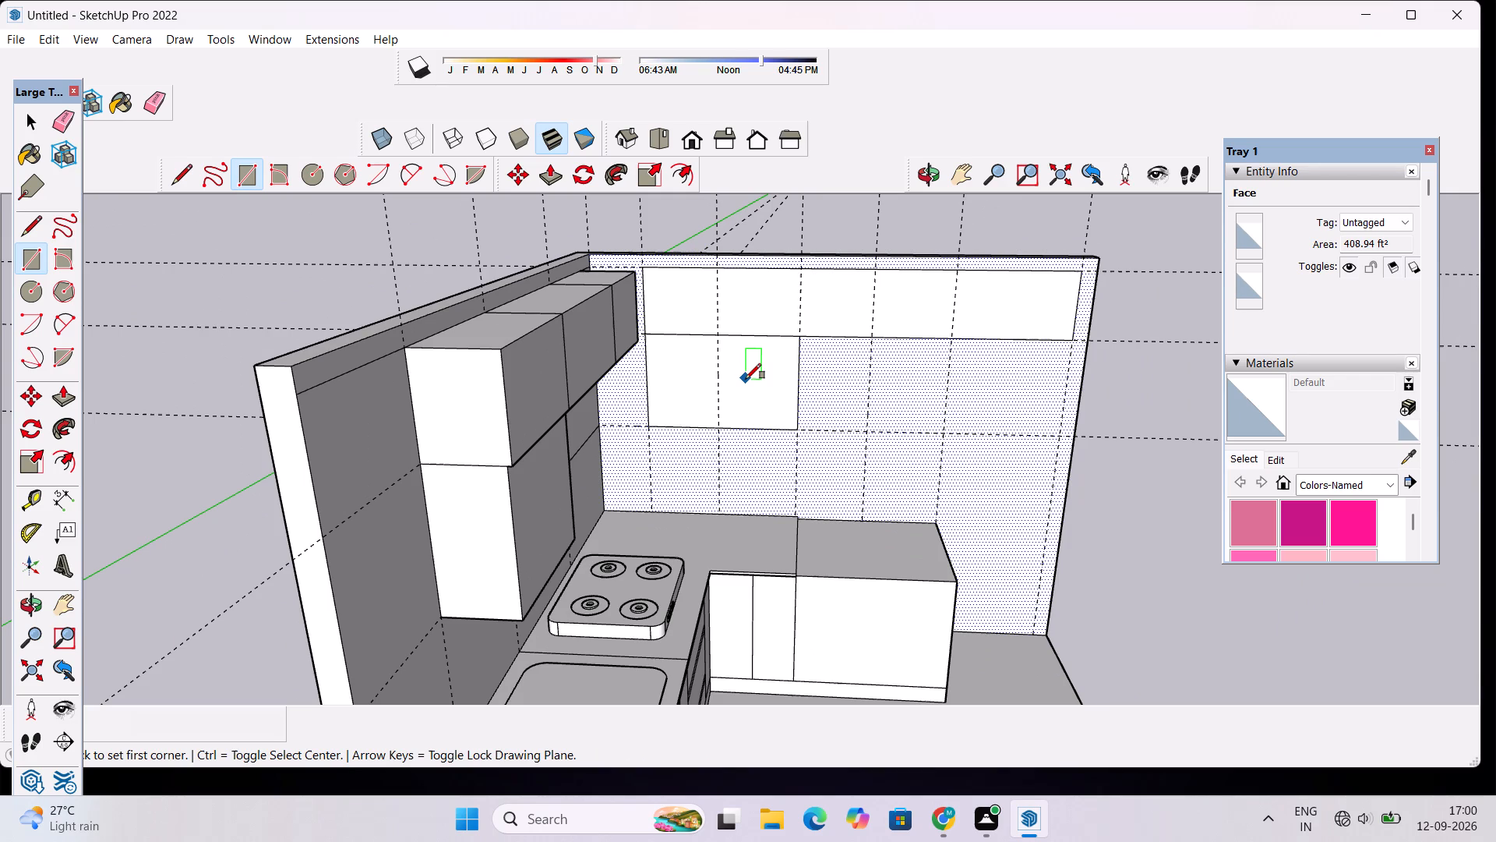
key("space")
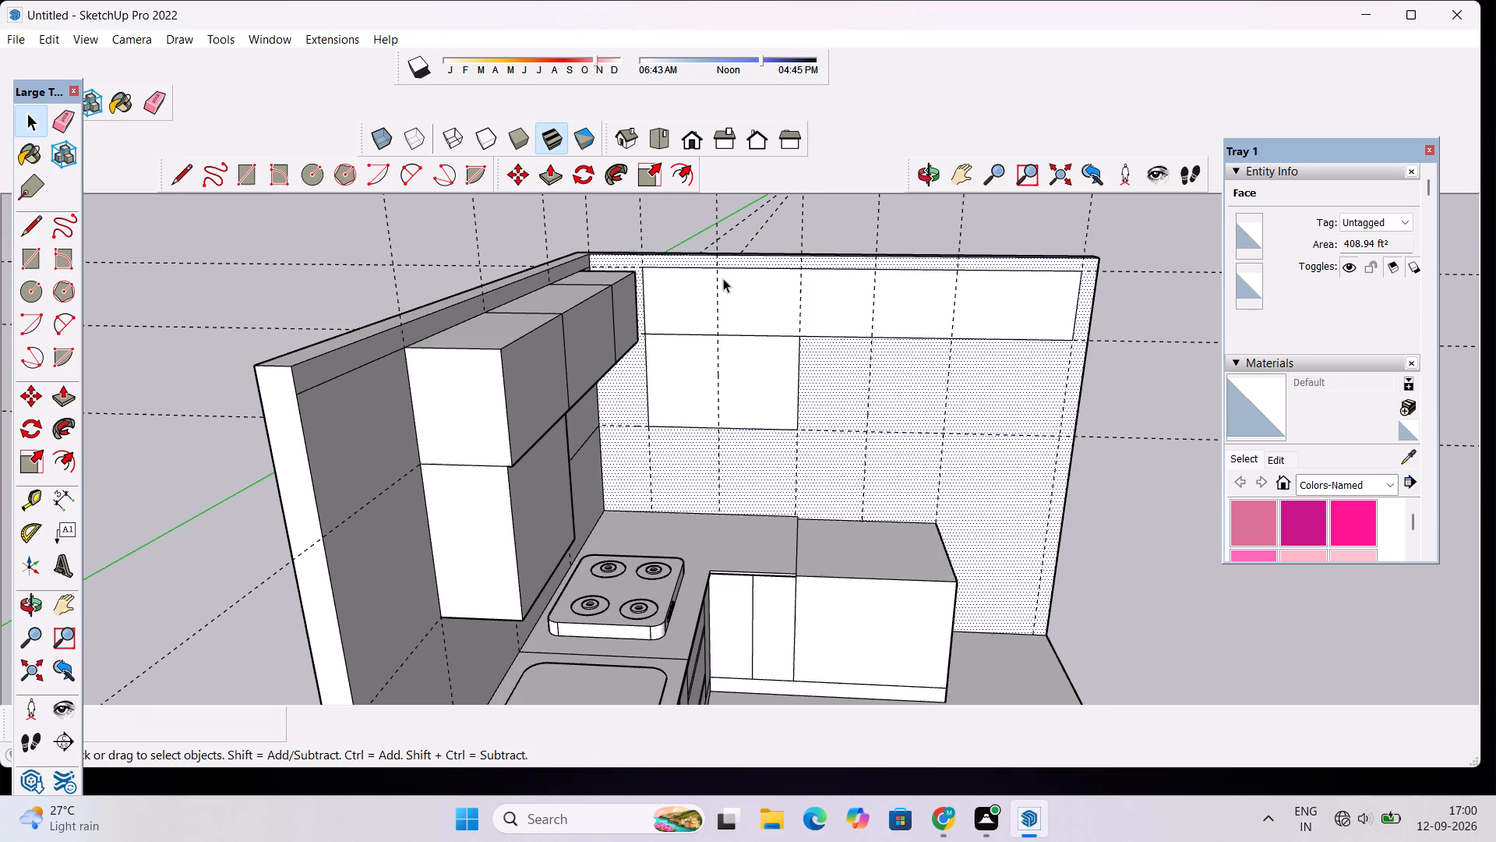
Draw a rectangle about 5' by 10' 1" over the second guide column, spanning both rows of cabinet faces.
scroll(697, 296, "up", 4)
left_click(695, 297)
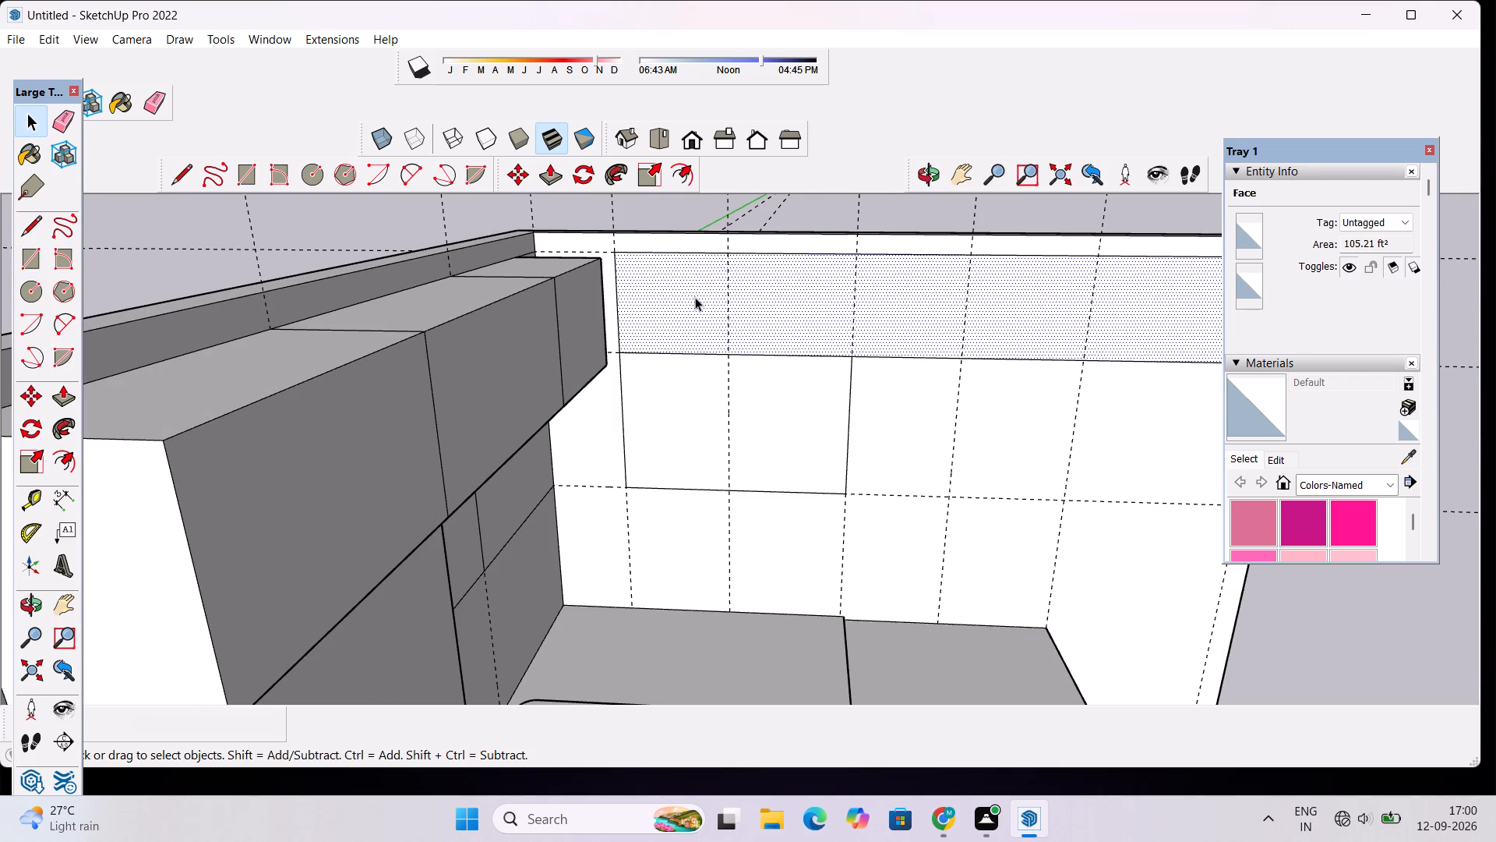
key("r")
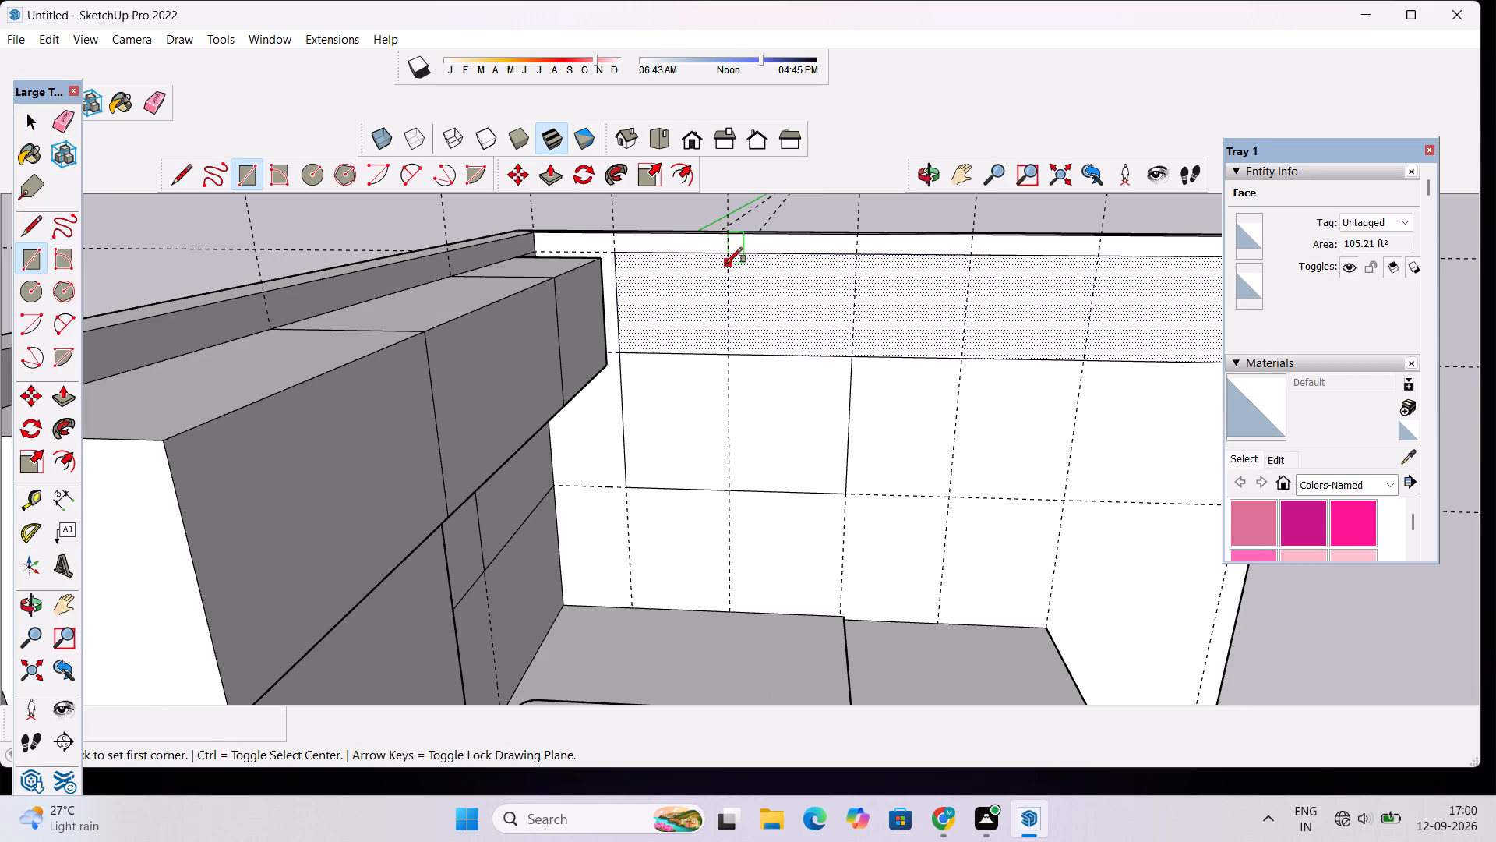
left_click(728, 256)
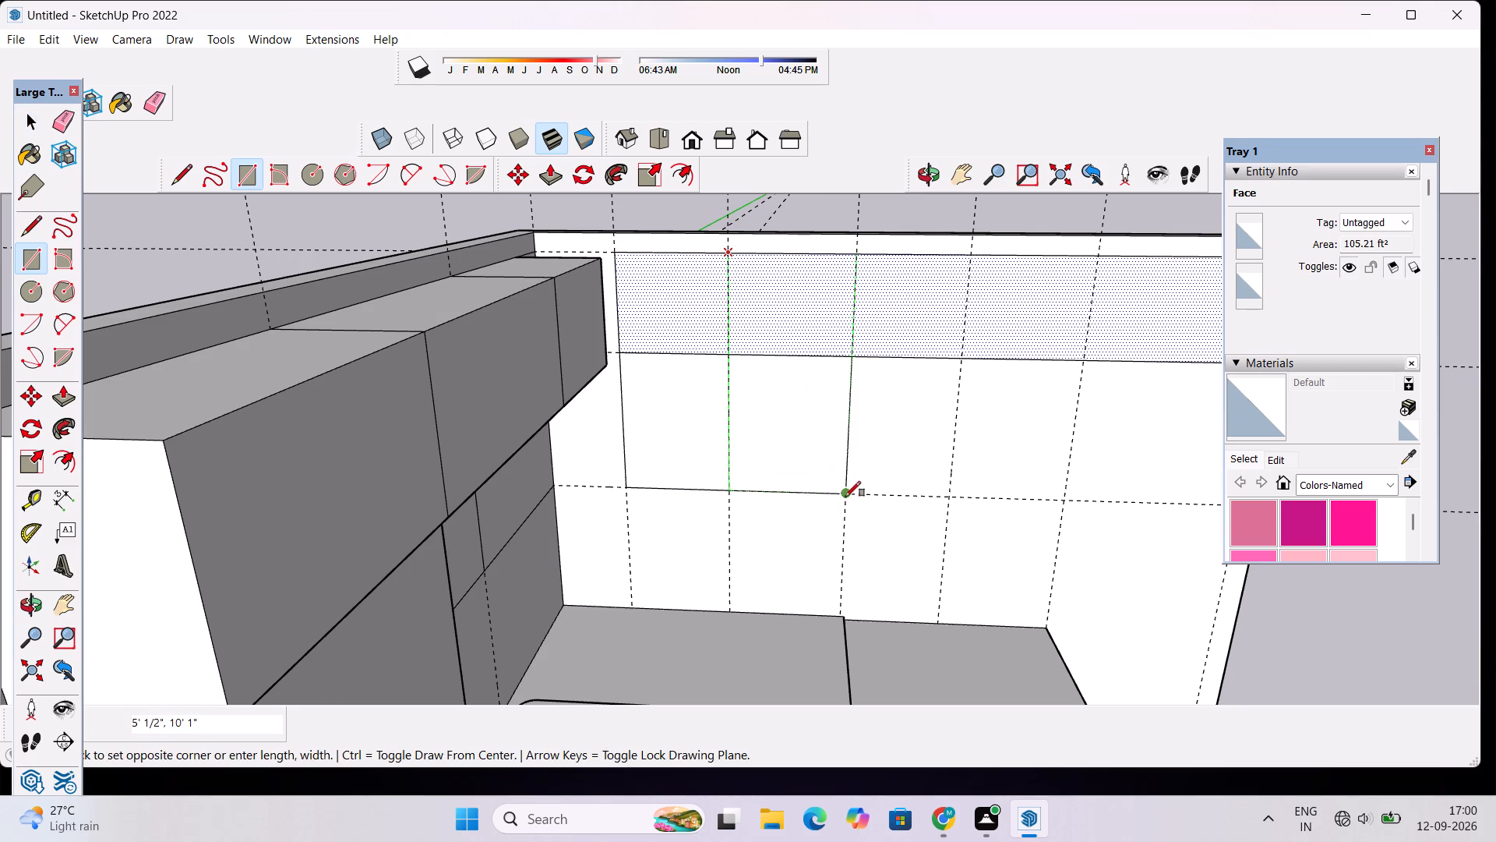
left_click(845, 497)
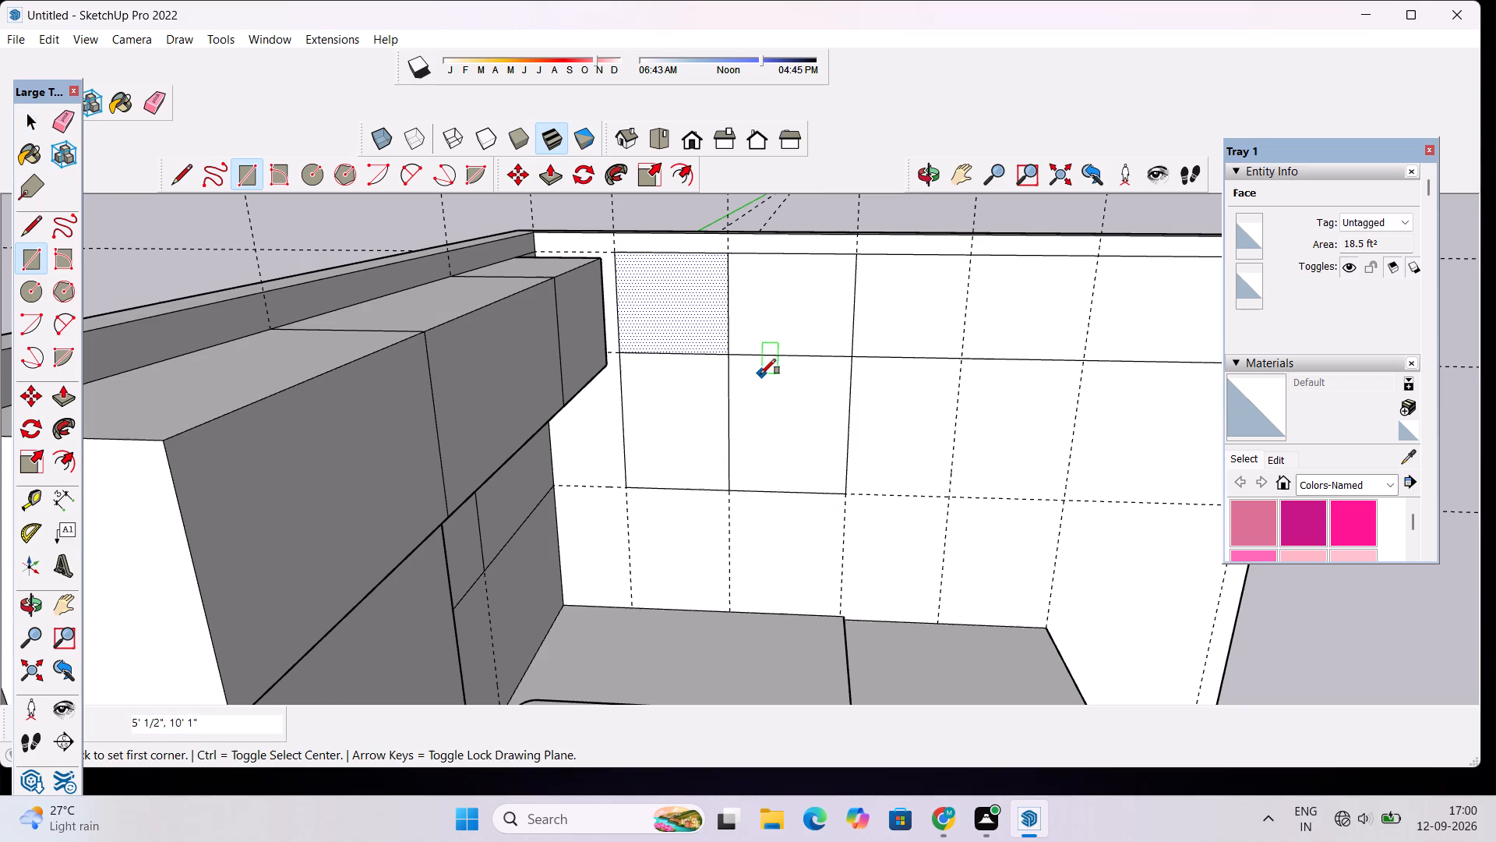
key("space")
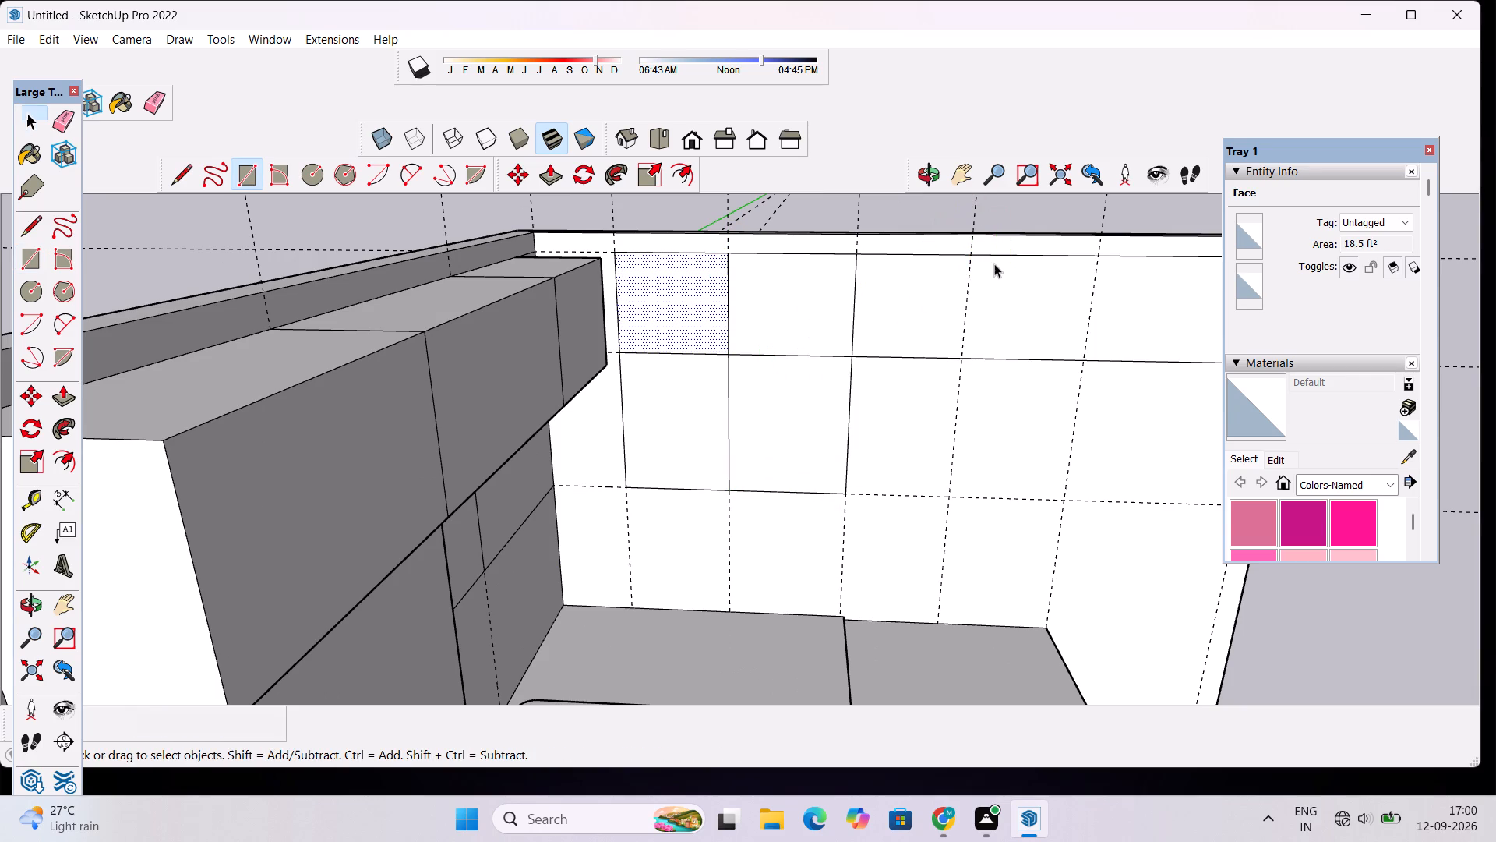
Divide the rest of the top row with two vertical lines about 4' 1" long along the next two guides.
type("l")
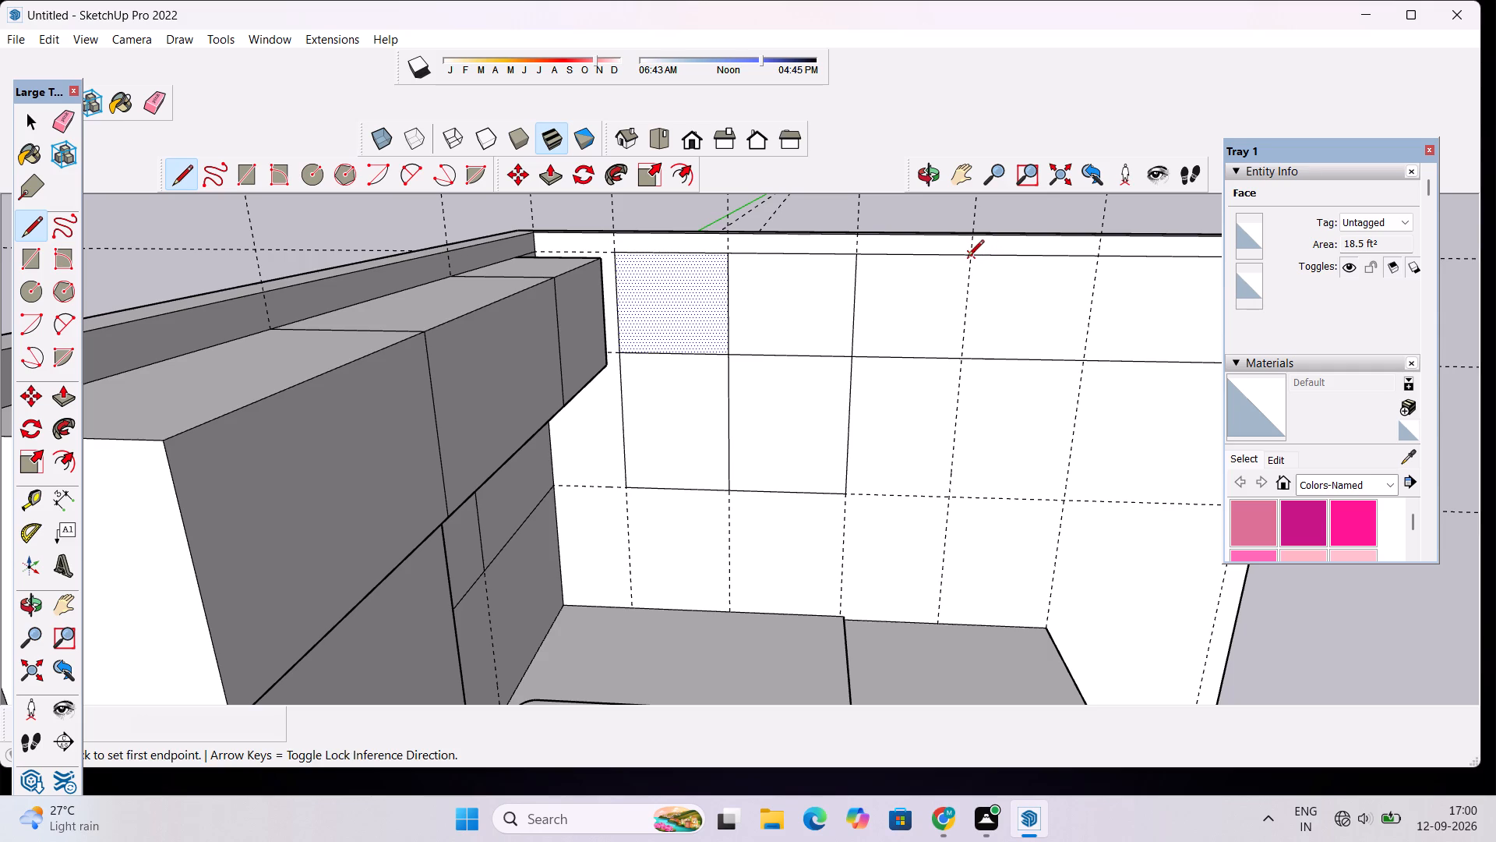
left_click(968, 257)
left_click(959, 359)
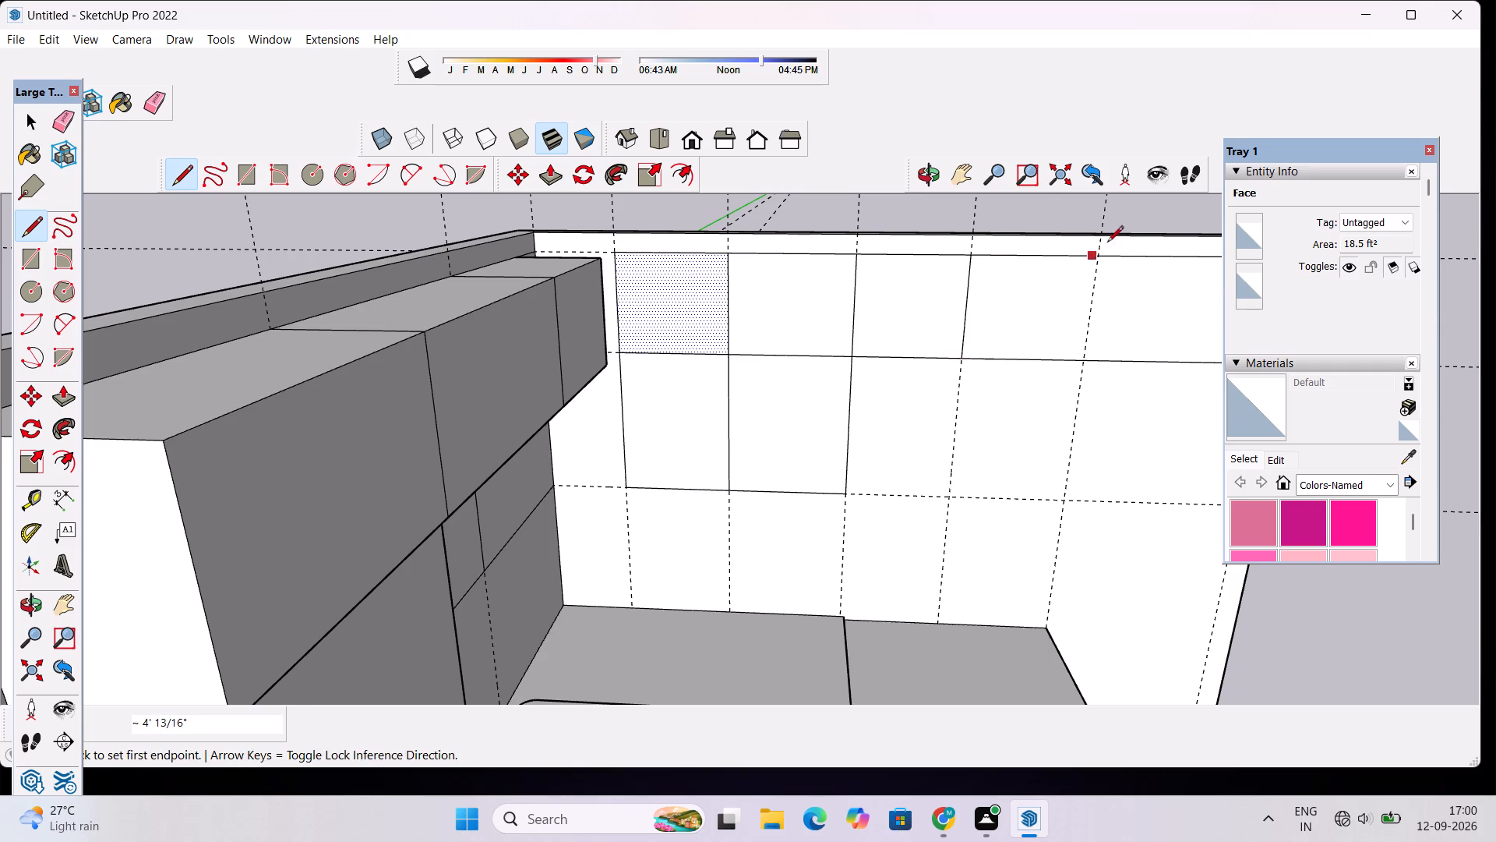
left_click(1101, 253)
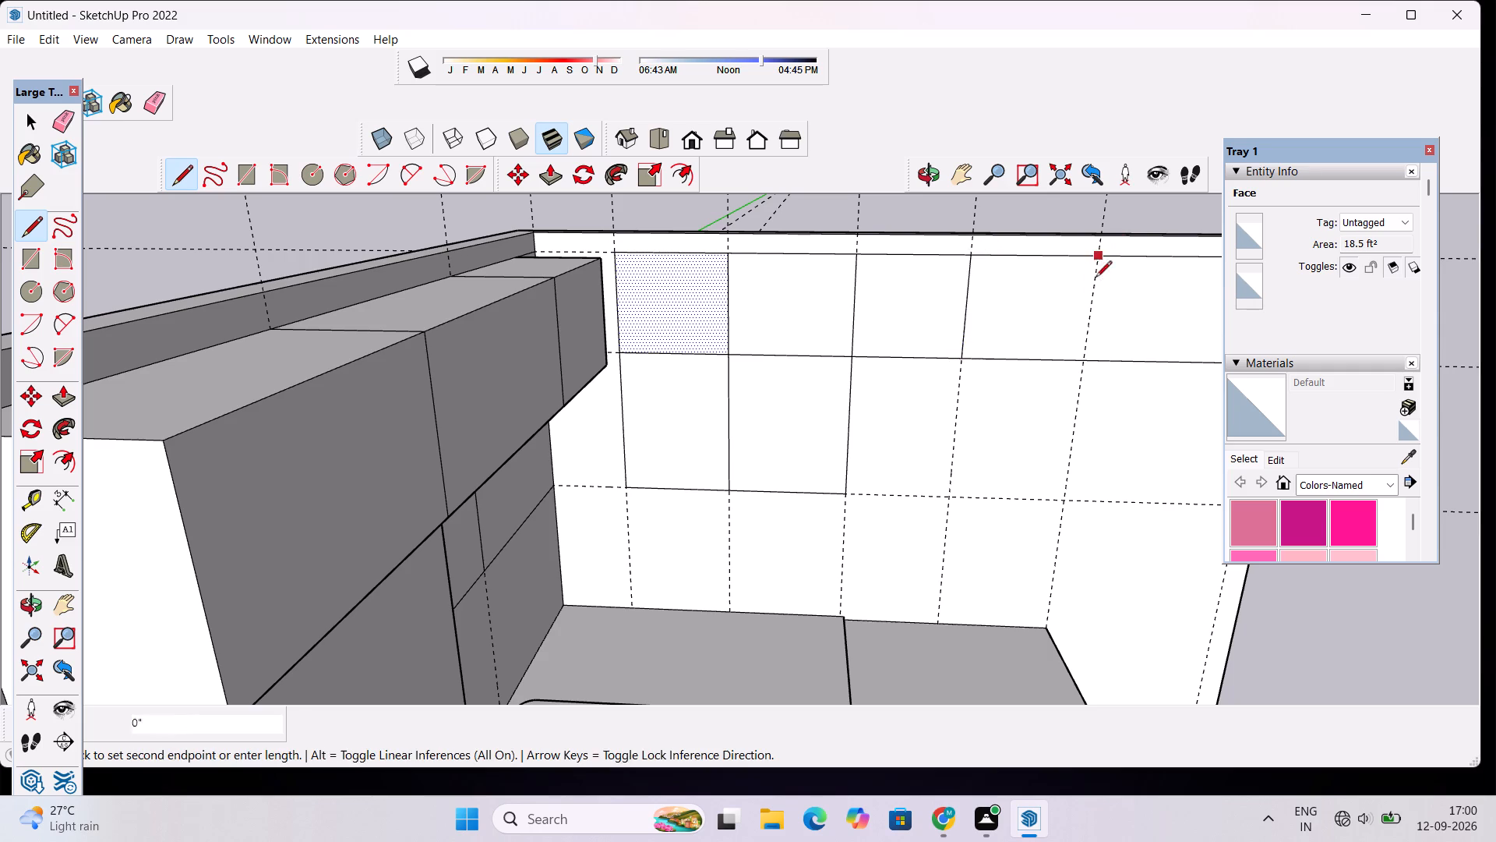
left_click(1087, 360)
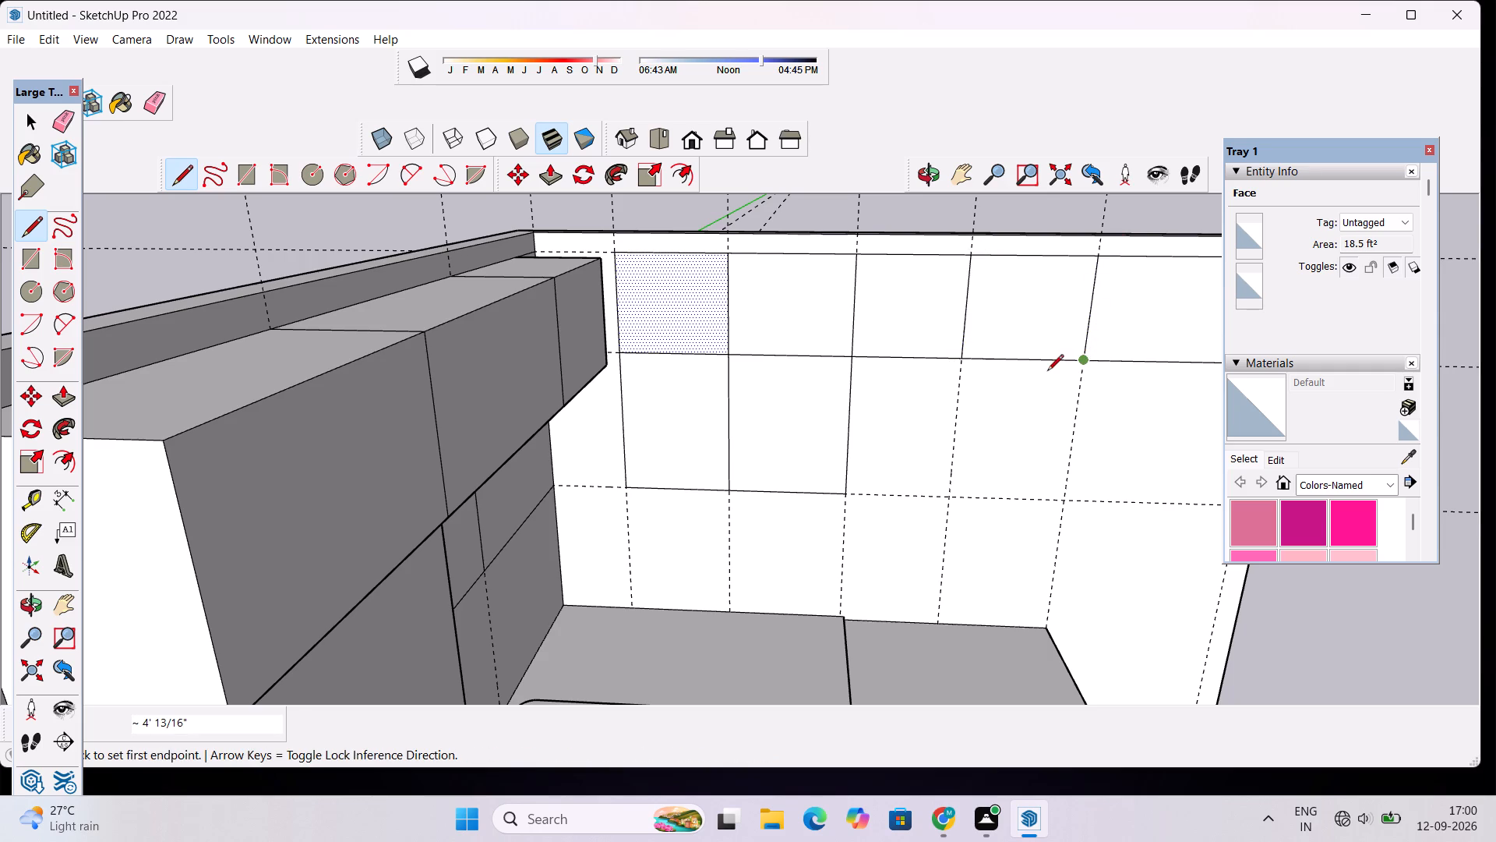
key("space")
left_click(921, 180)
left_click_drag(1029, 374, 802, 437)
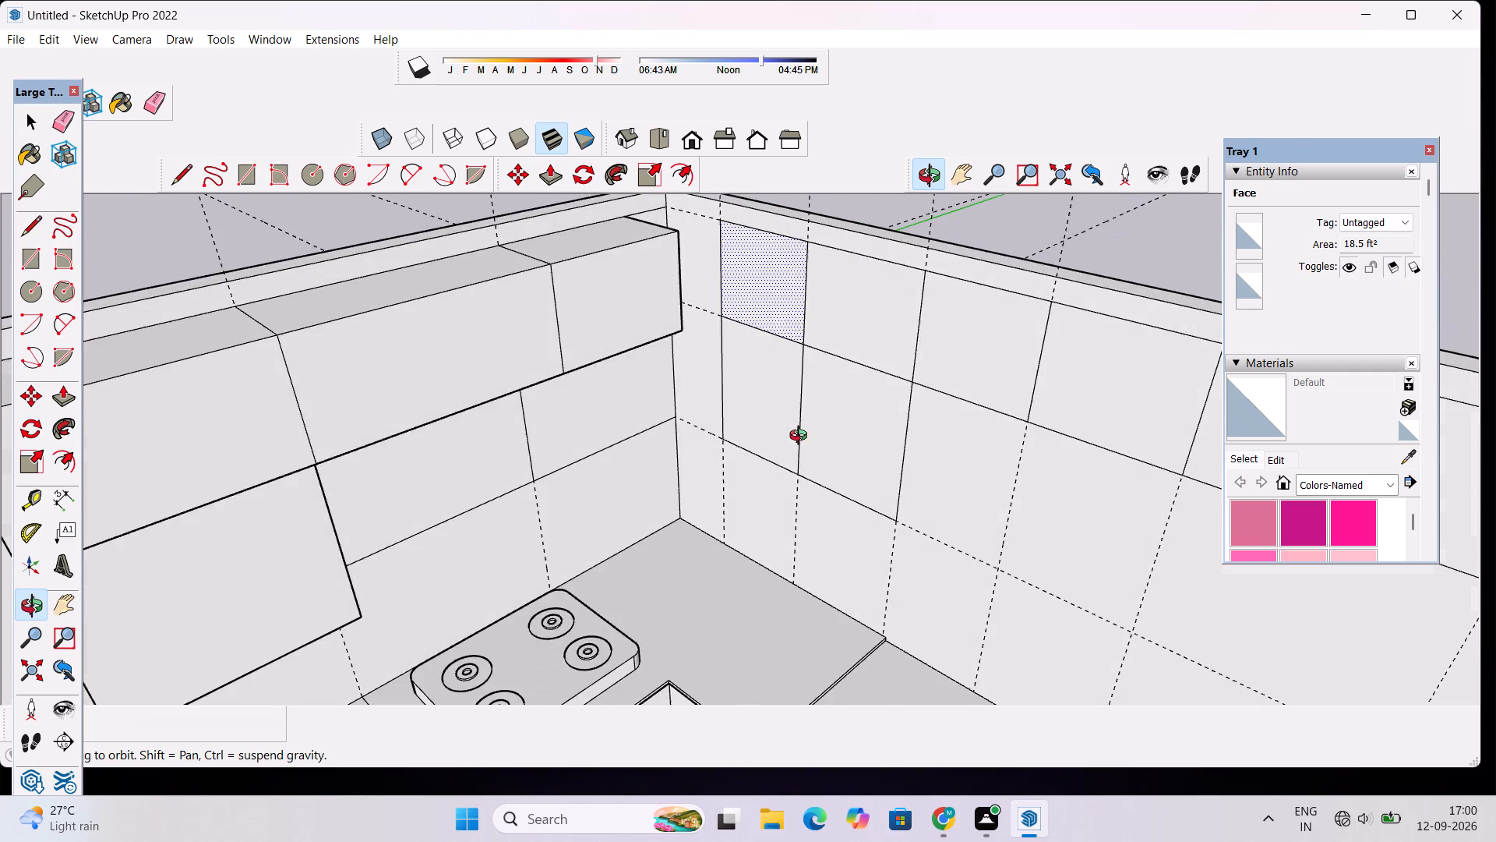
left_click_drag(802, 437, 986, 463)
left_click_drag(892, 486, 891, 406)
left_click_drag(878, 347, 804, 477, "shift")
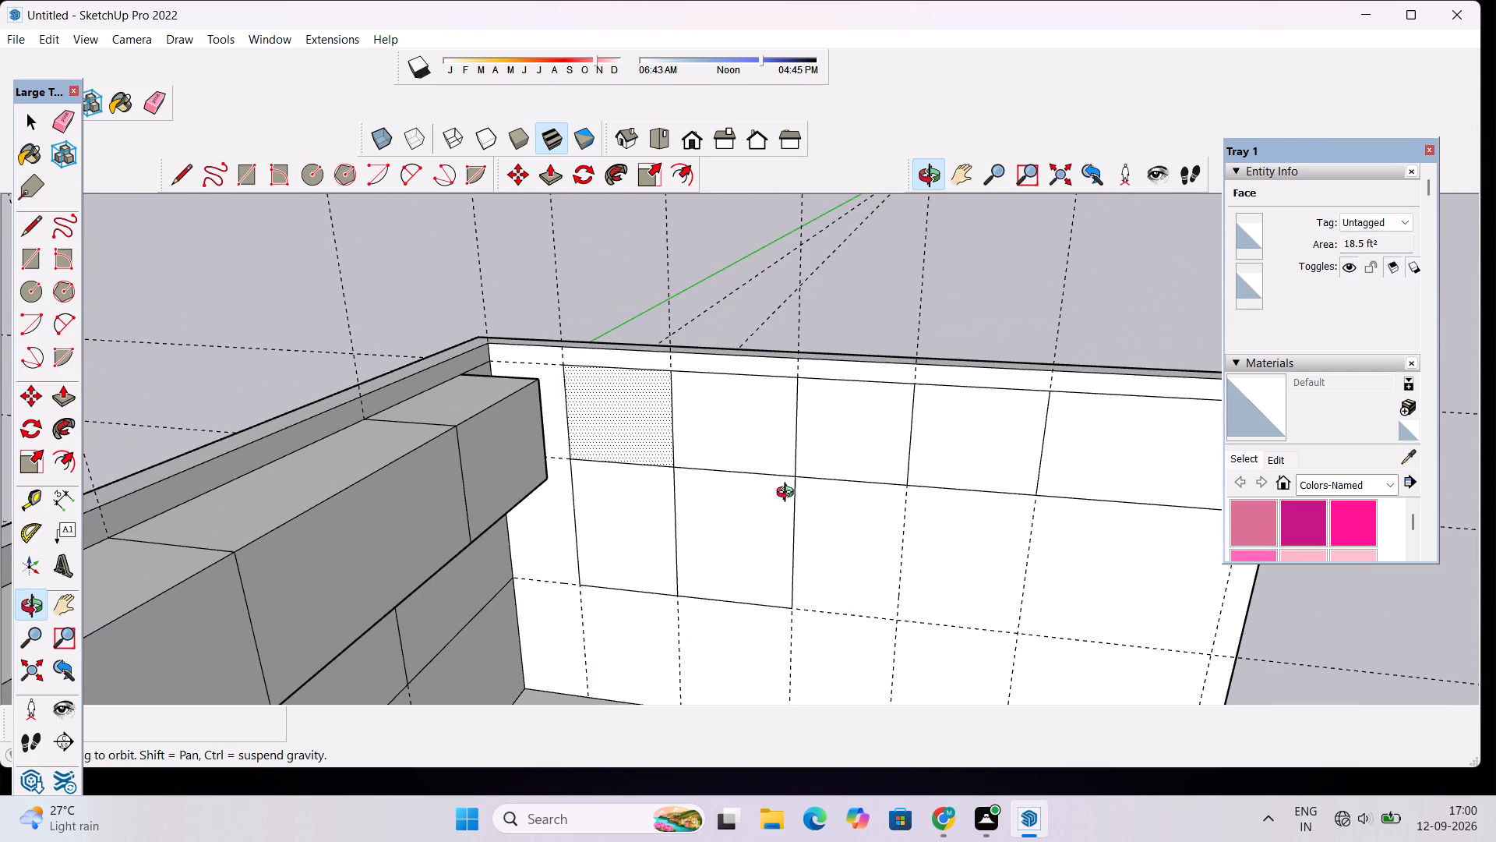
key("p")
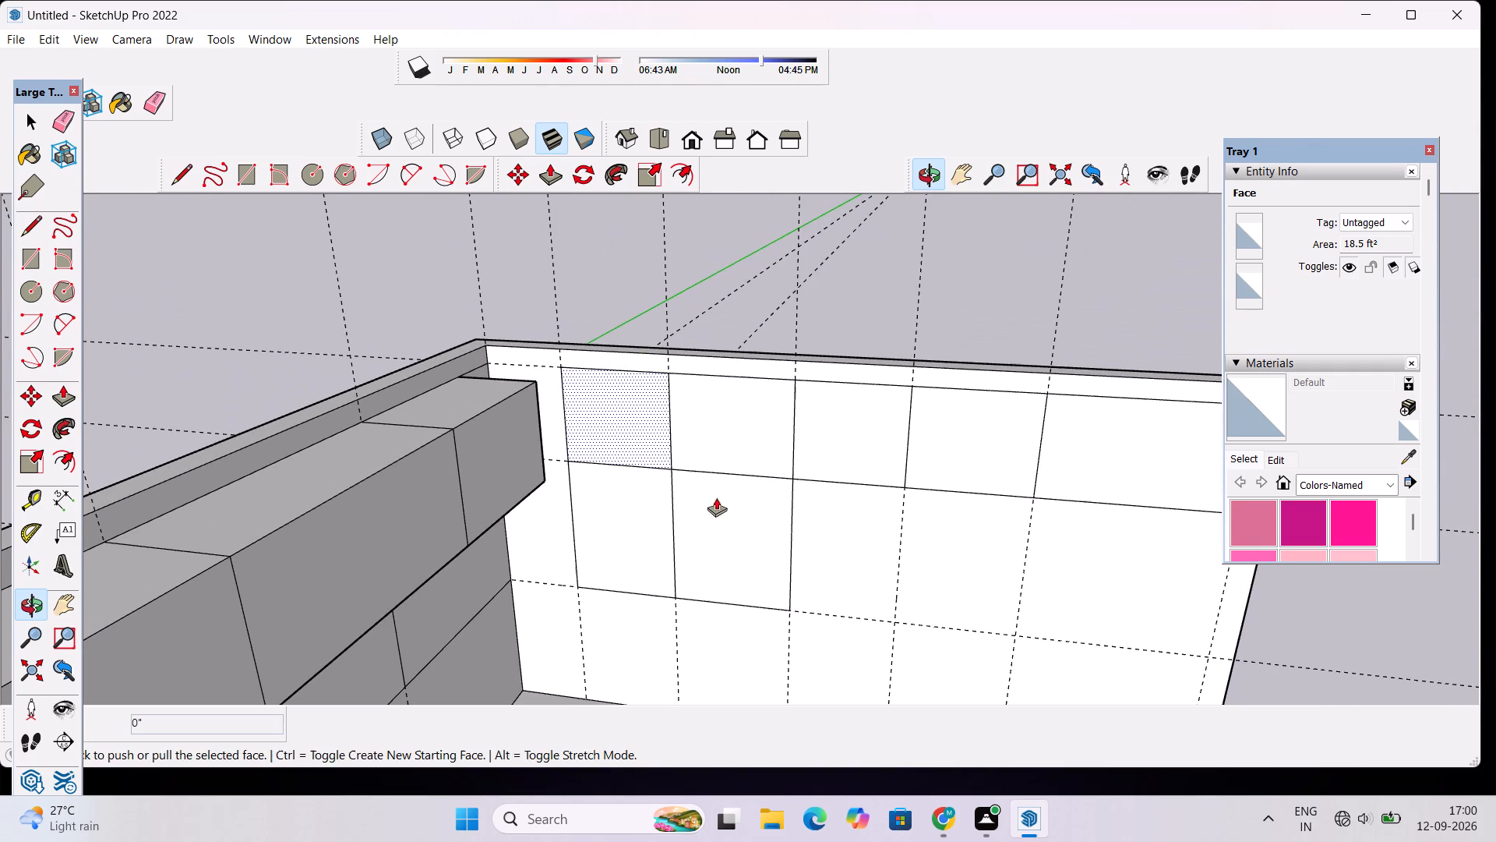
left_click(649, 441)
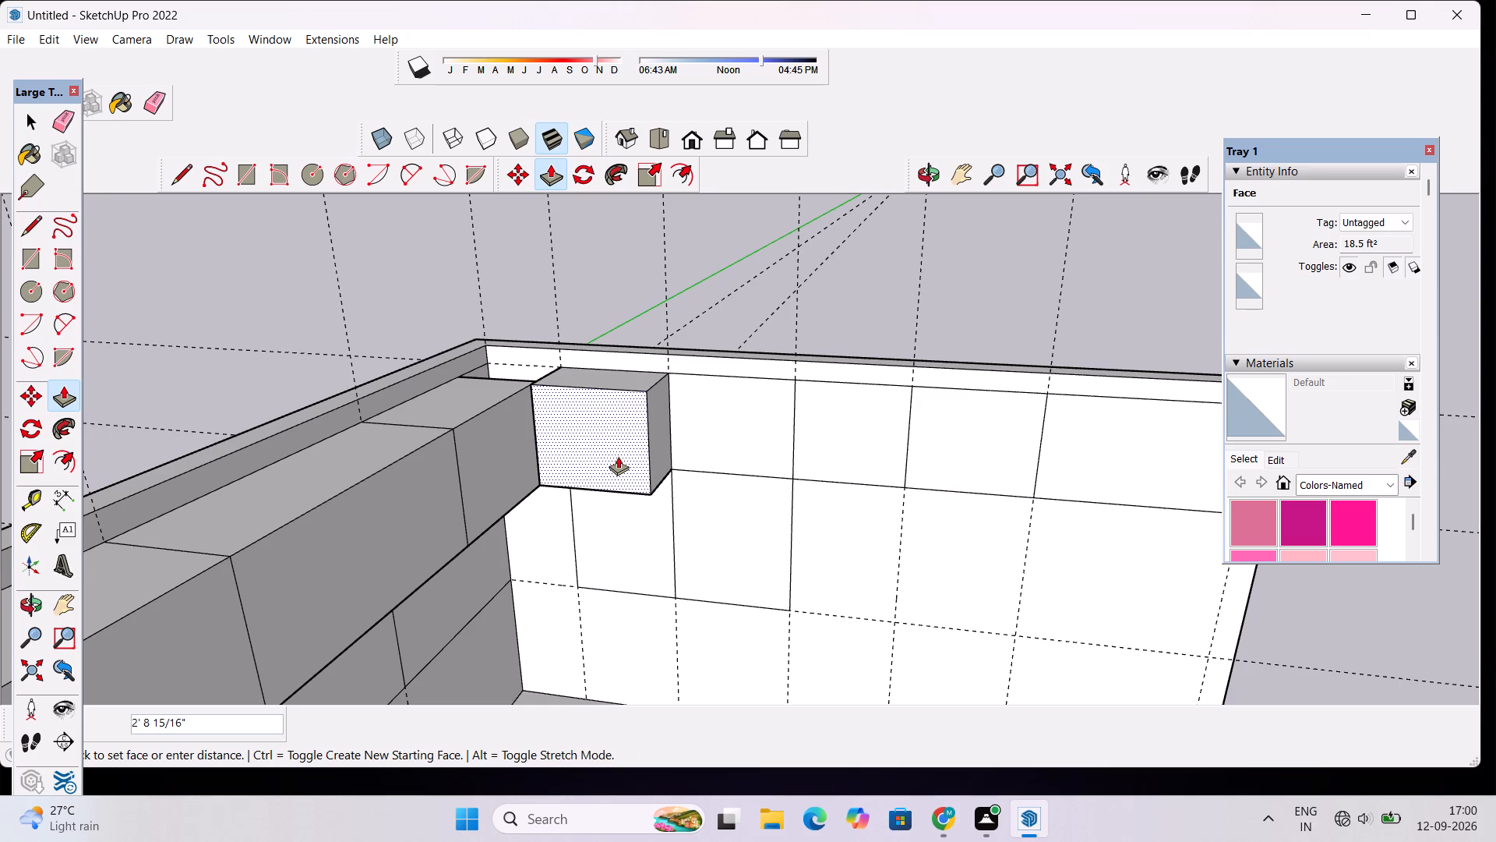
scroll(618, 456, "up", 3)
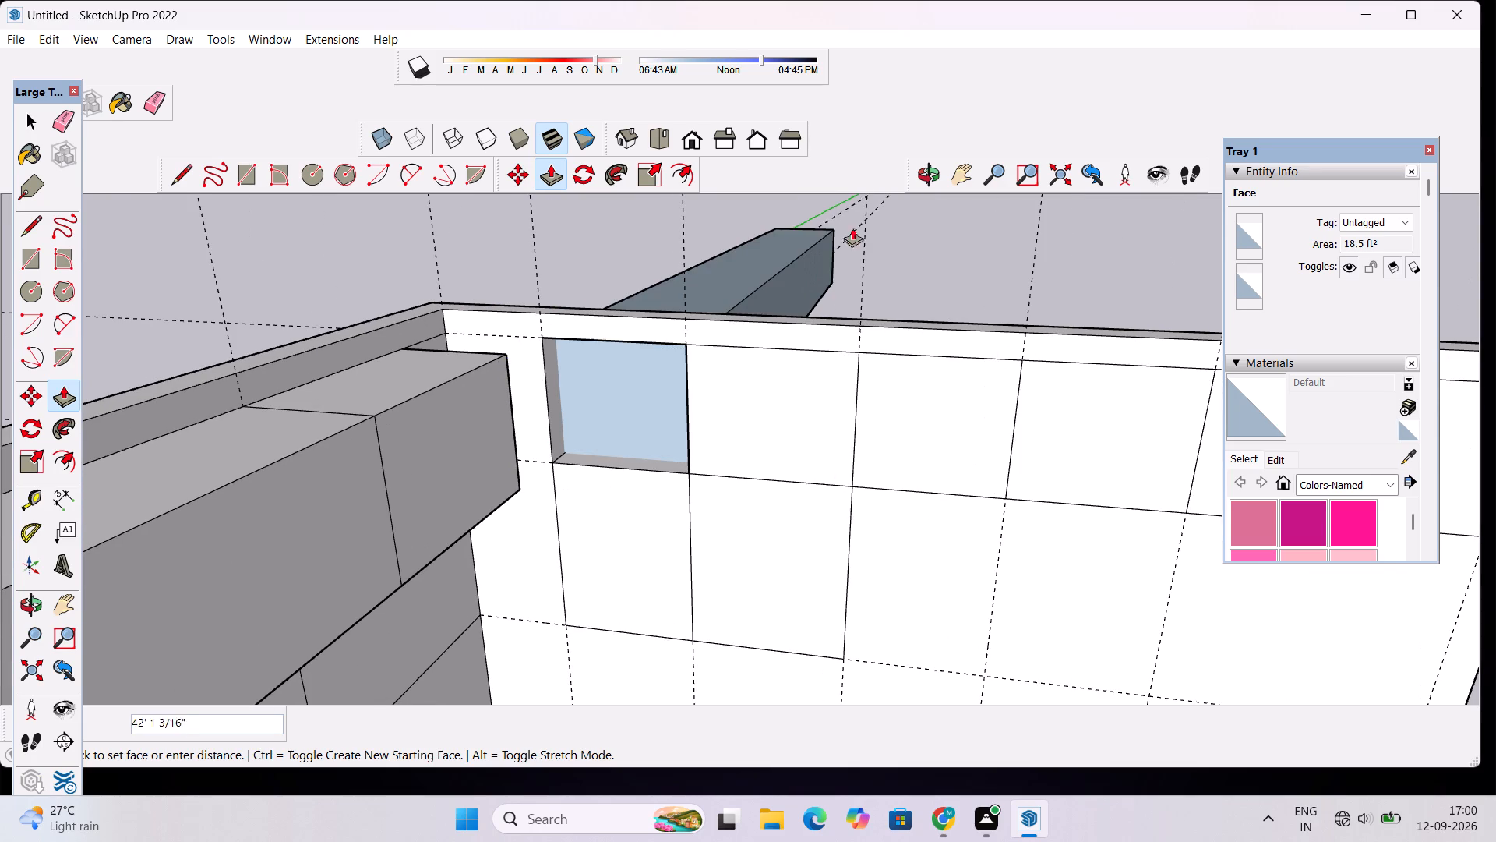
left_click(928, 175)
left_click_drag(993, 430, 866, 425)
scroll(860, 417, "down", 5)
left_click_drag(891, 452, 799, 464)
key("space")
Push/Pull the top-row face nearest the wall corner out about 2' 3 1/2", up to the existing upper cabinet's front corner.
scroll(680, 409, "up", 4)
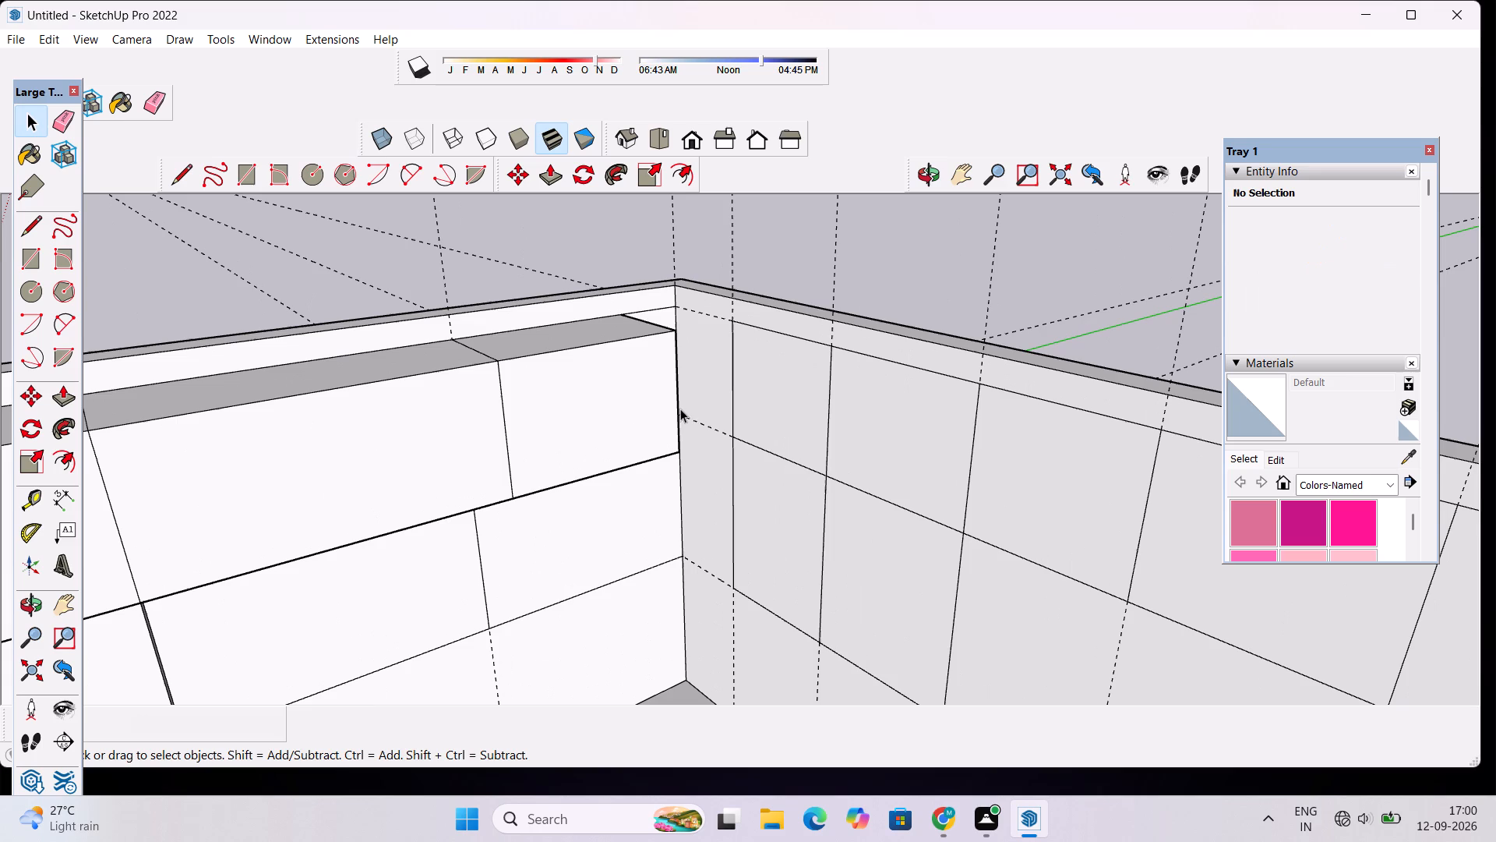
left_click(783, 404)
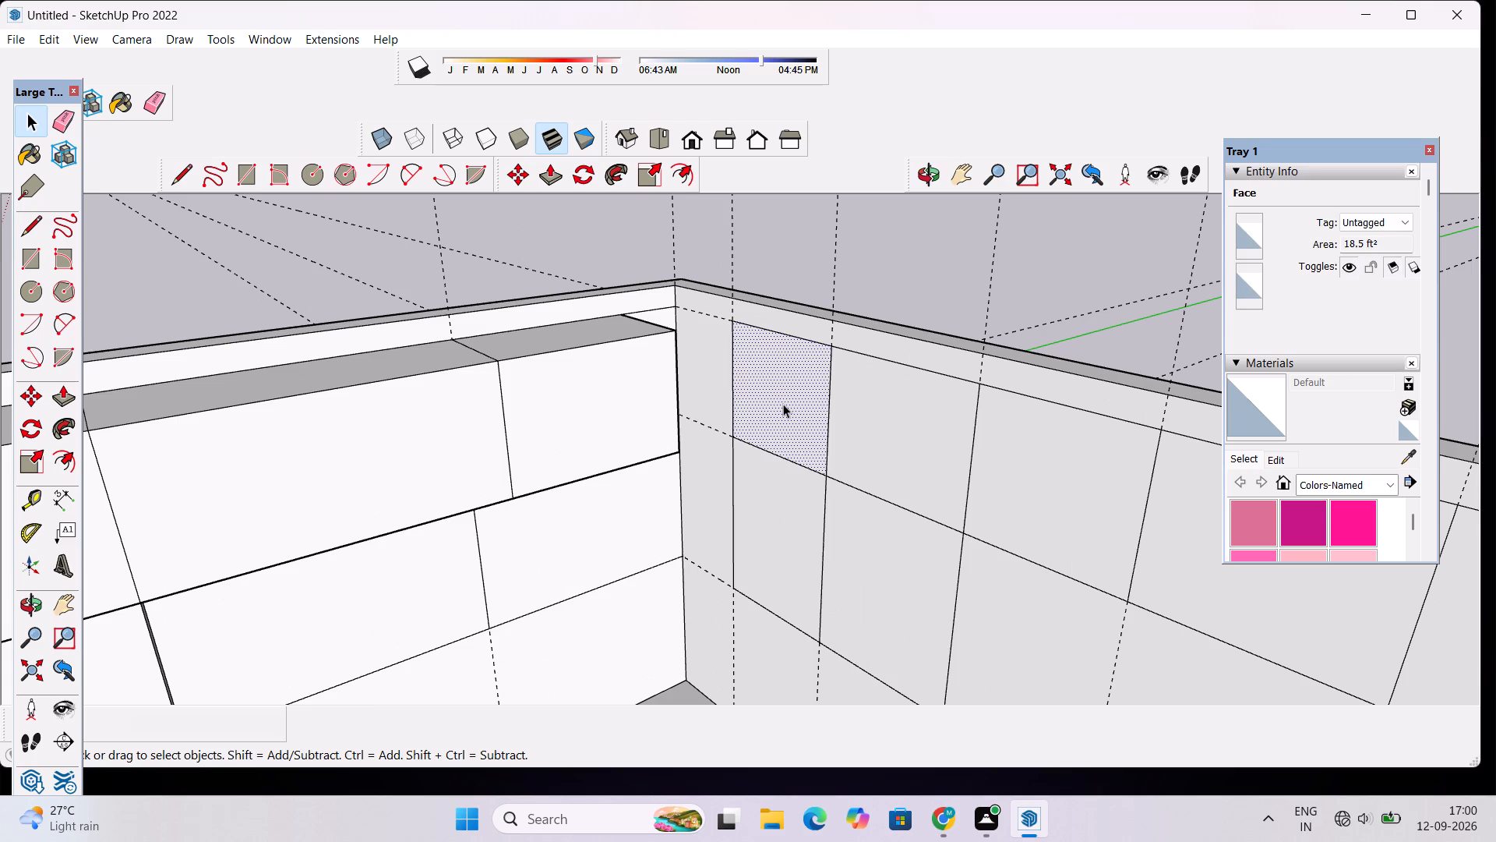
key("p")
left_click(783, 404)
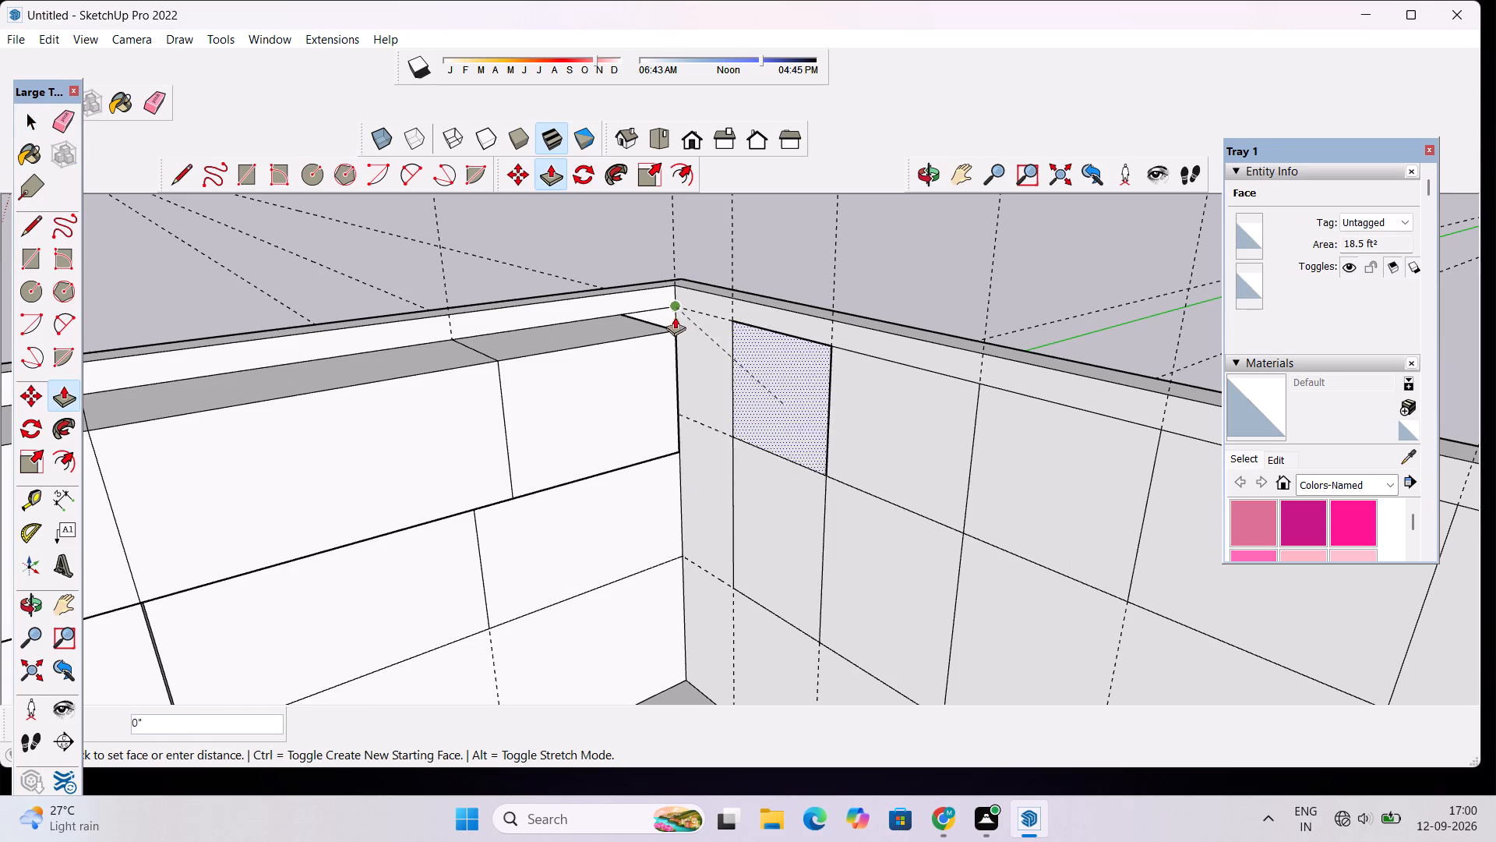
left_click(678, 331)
Examine the pulled-out top-row cabinet against the existing upper cabinets and the whole kitchen from several angles.
left_click(929, 180)
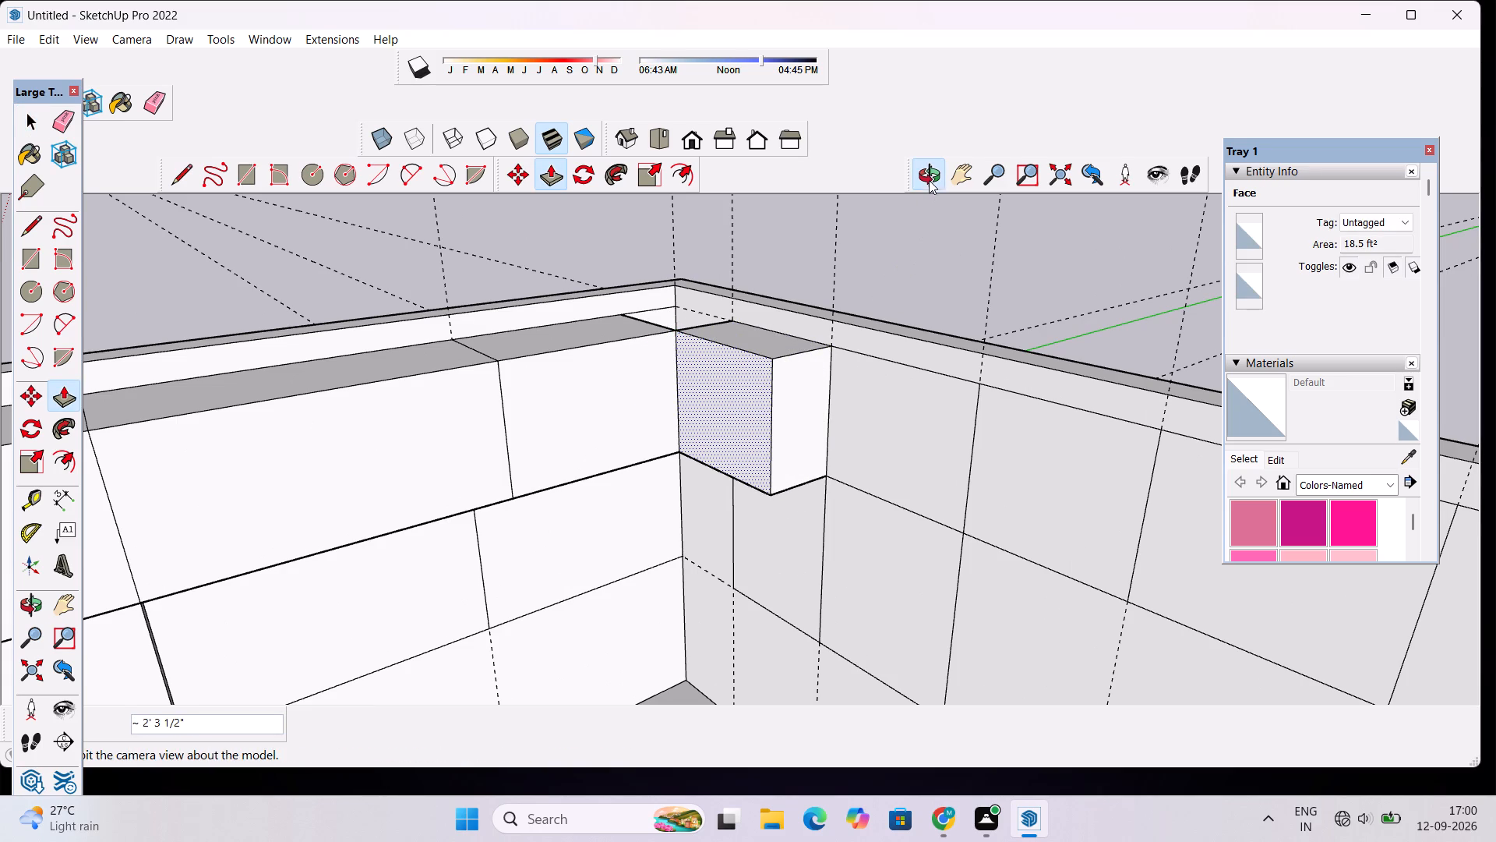
left_click_drag(686, 536, 721, 448)
scroll(721, 448, "down", 6)
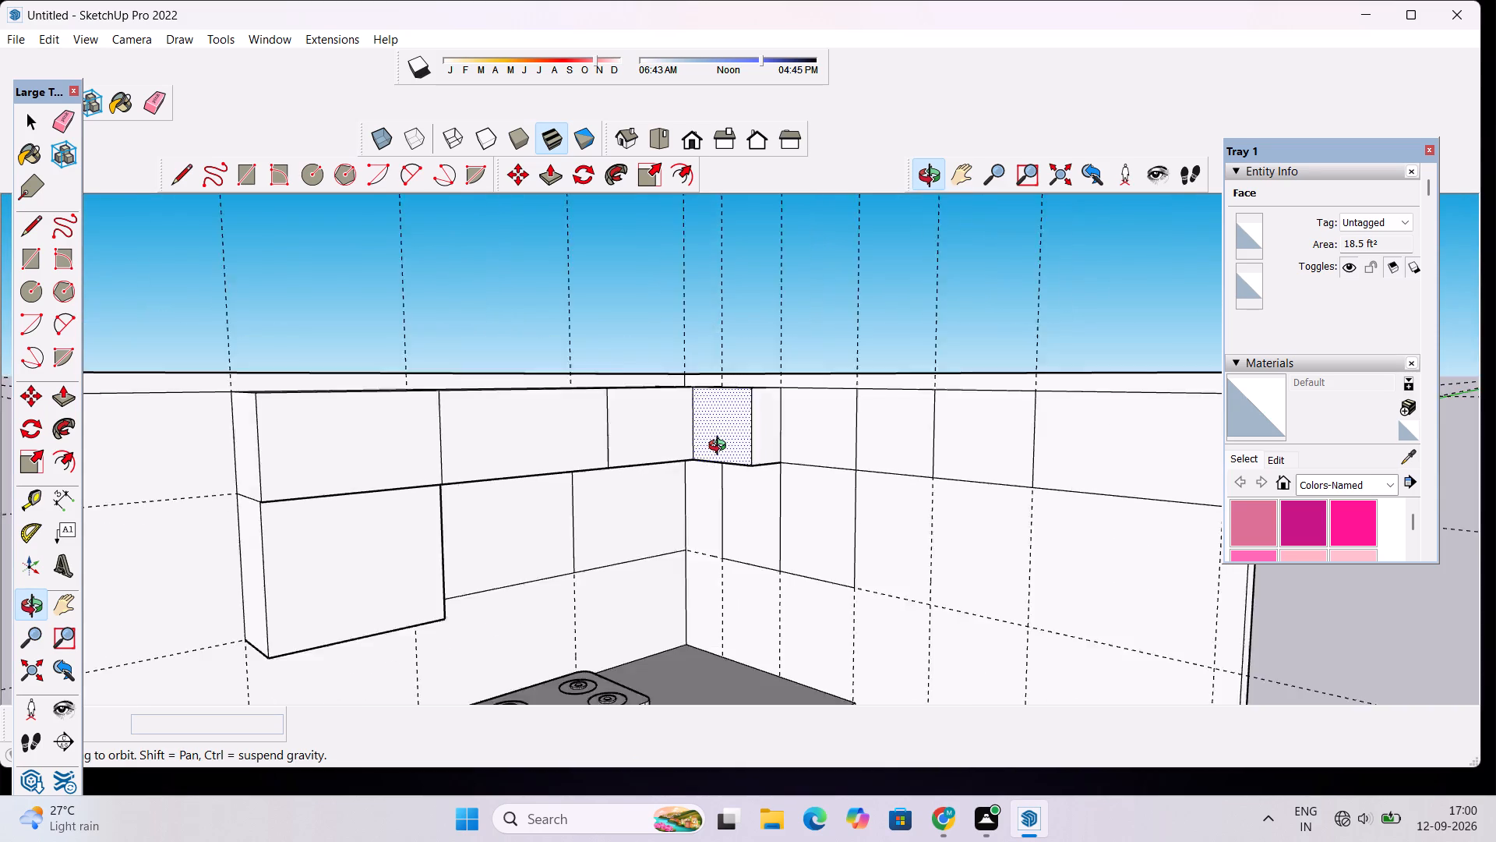
scroll(721, 448, "down", 4)
scroll(706, 552, "up", 5)
left_click_drag(755, 532, 729, 619)
scroll(758, 444, "down", 11)
scroll(769, 592, "up", 5)
left_click_drag(755, 582, 750, 517)
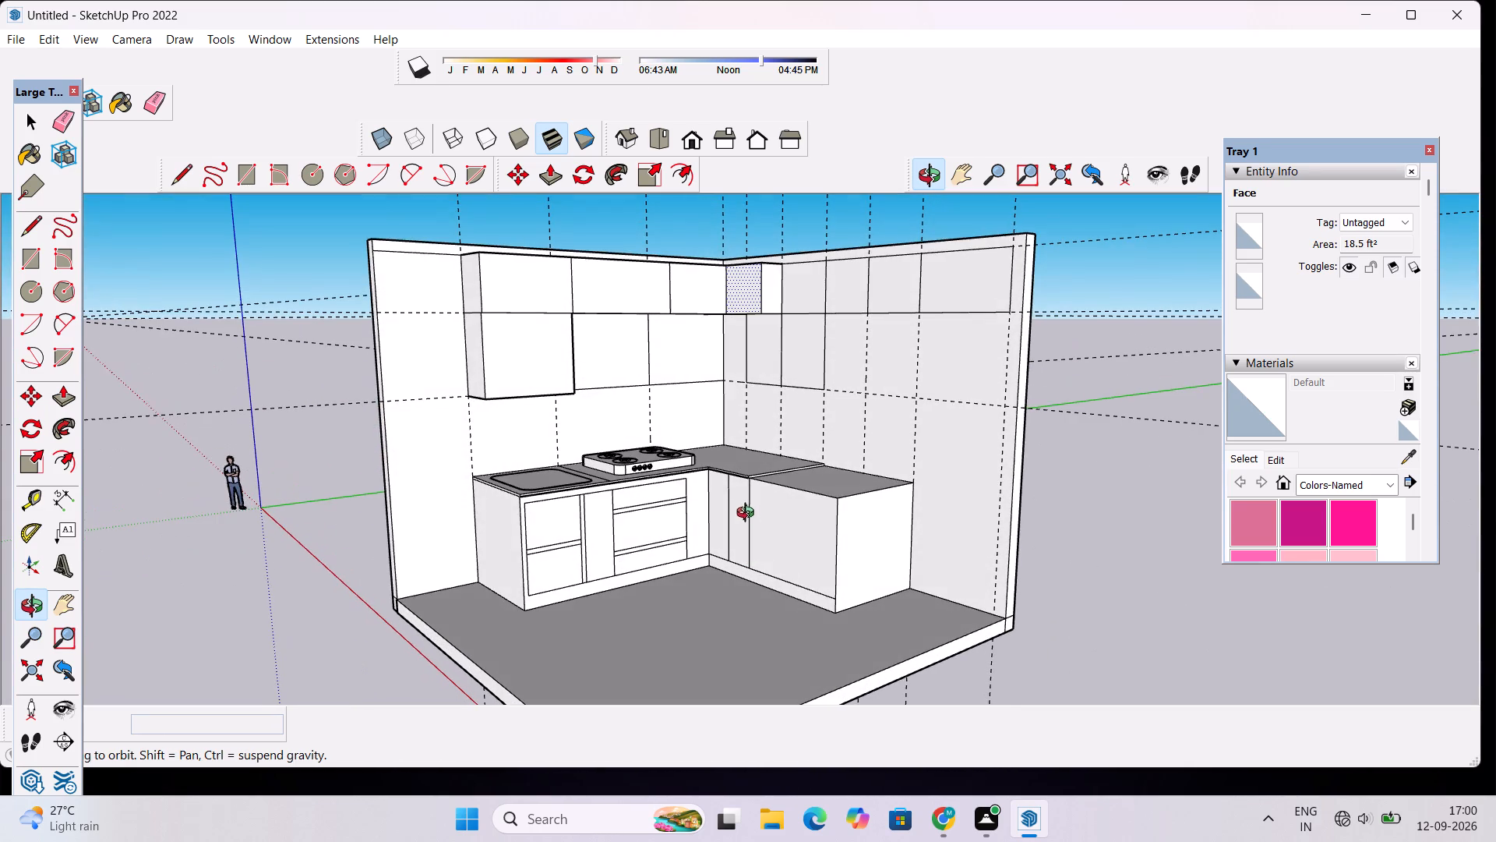
scroll(746, 380, "up", 4)
left_click_drag(746, 380, 825, 465)
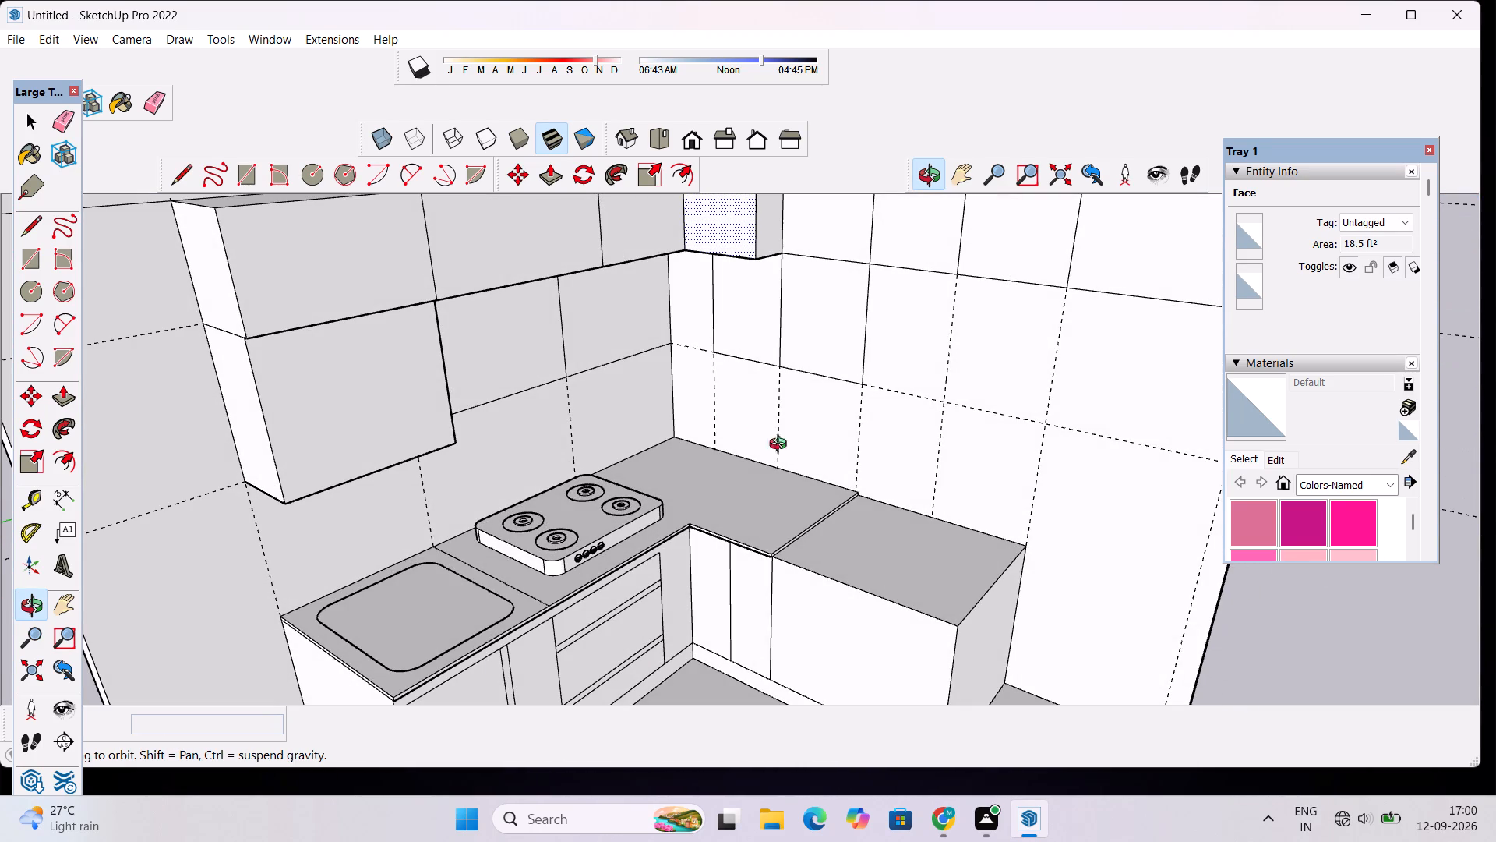
scroll(711, 289, "down", 9)
scroll(697, 232, "up", 14)
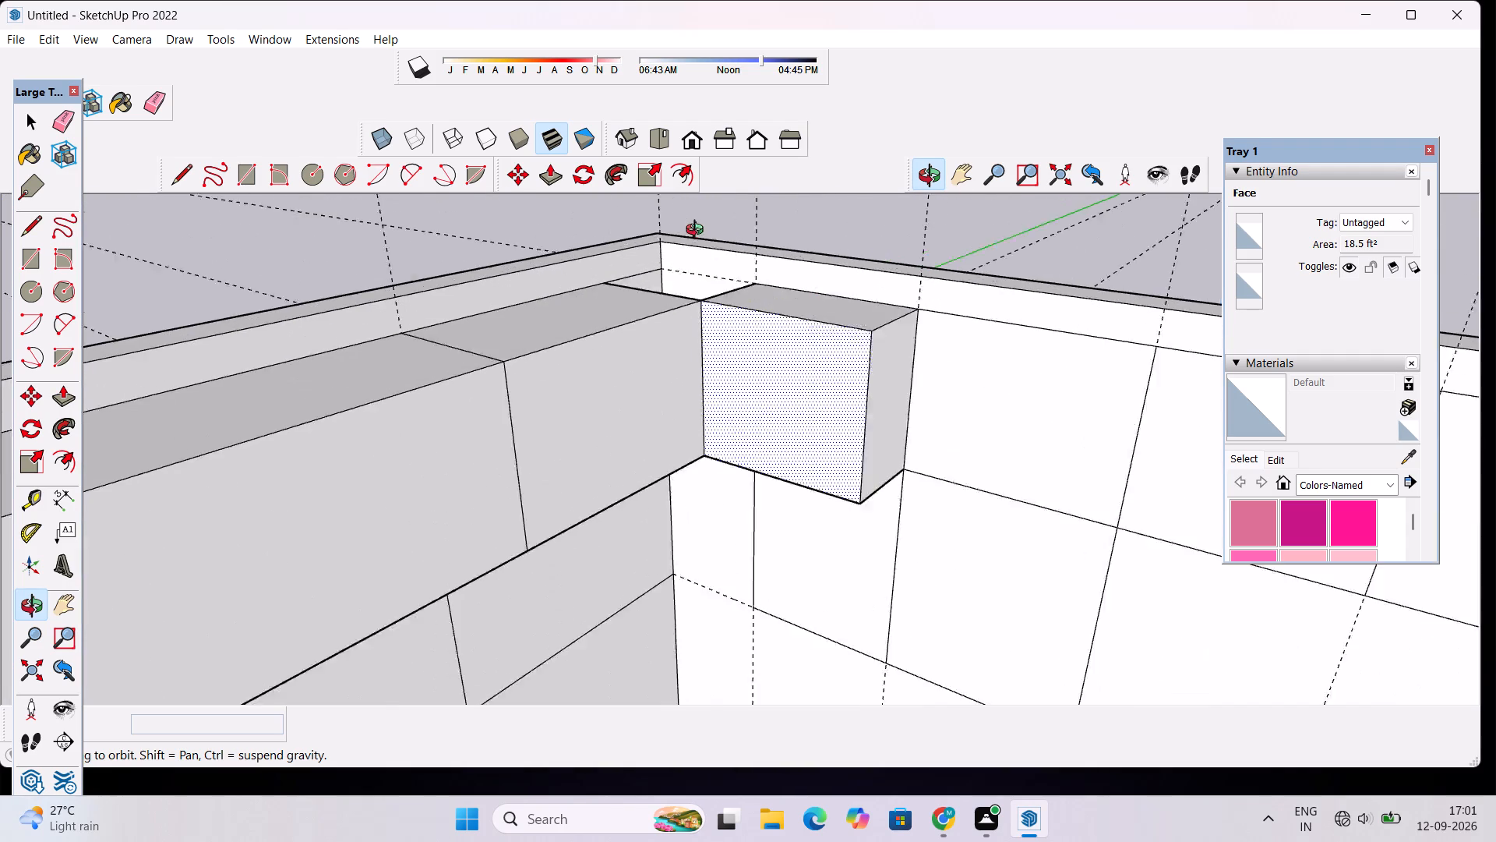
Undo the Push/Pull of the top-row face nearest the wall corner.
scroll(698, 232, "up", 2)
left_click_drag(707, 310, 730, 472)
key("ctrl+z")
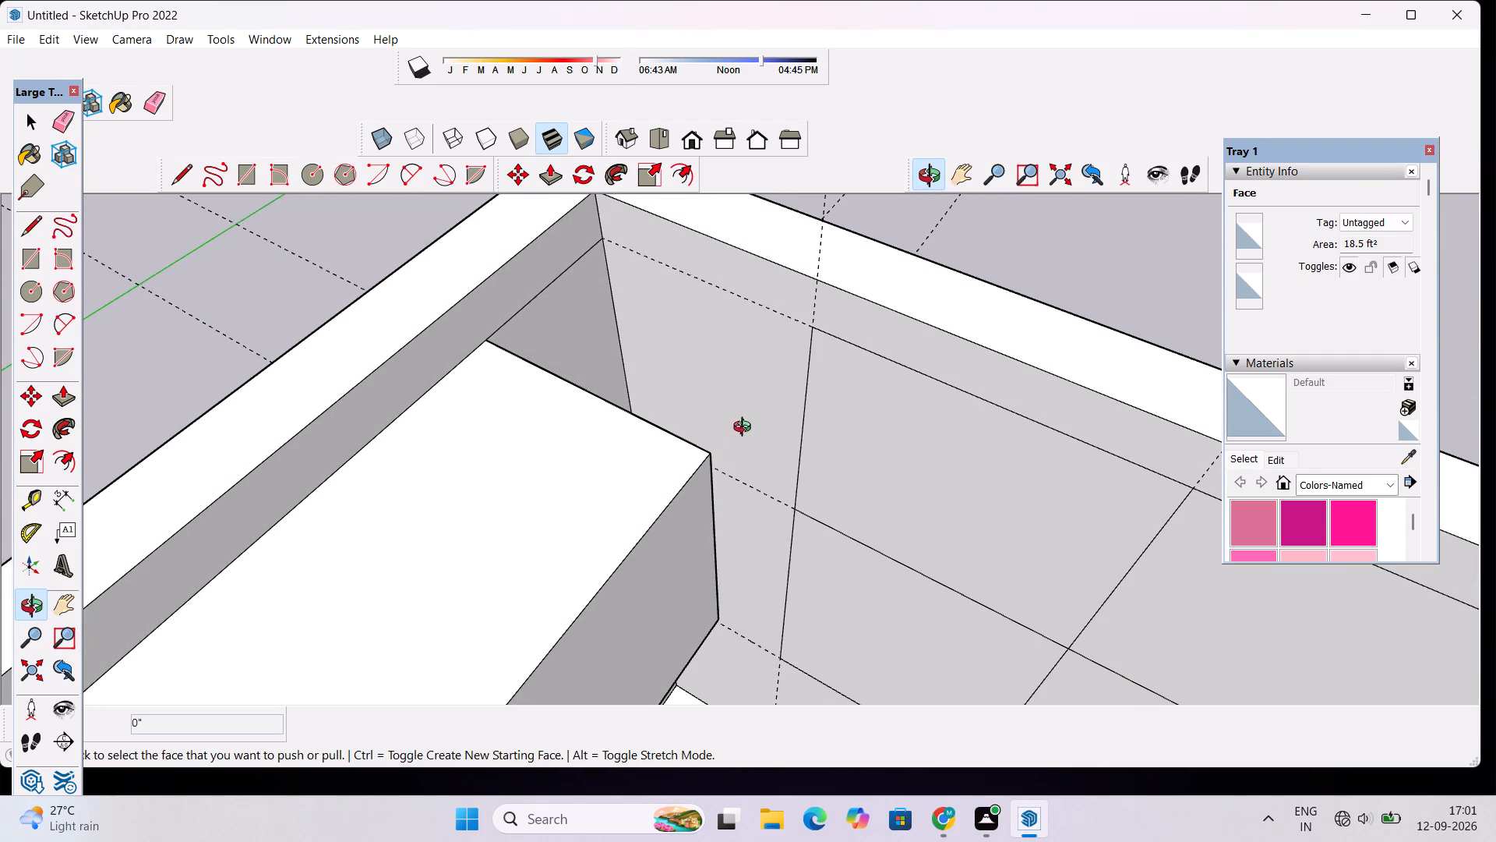
Push/Pull the top-row face nearest the wall corner out 2' 2 3/16", beside the existing upper cabinet's front edge.
key("p")
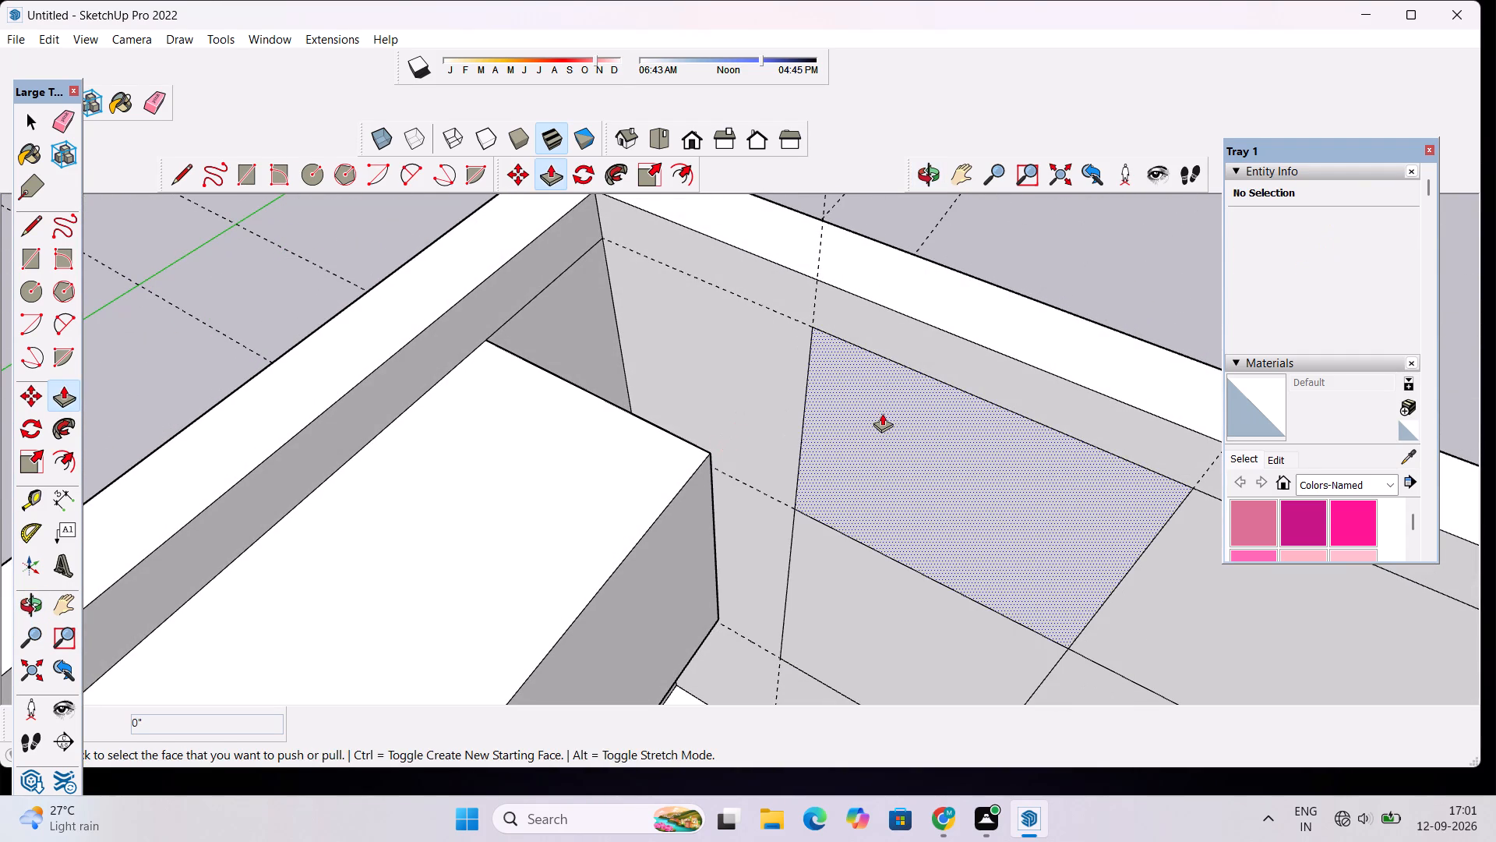
left_click(882, 413)
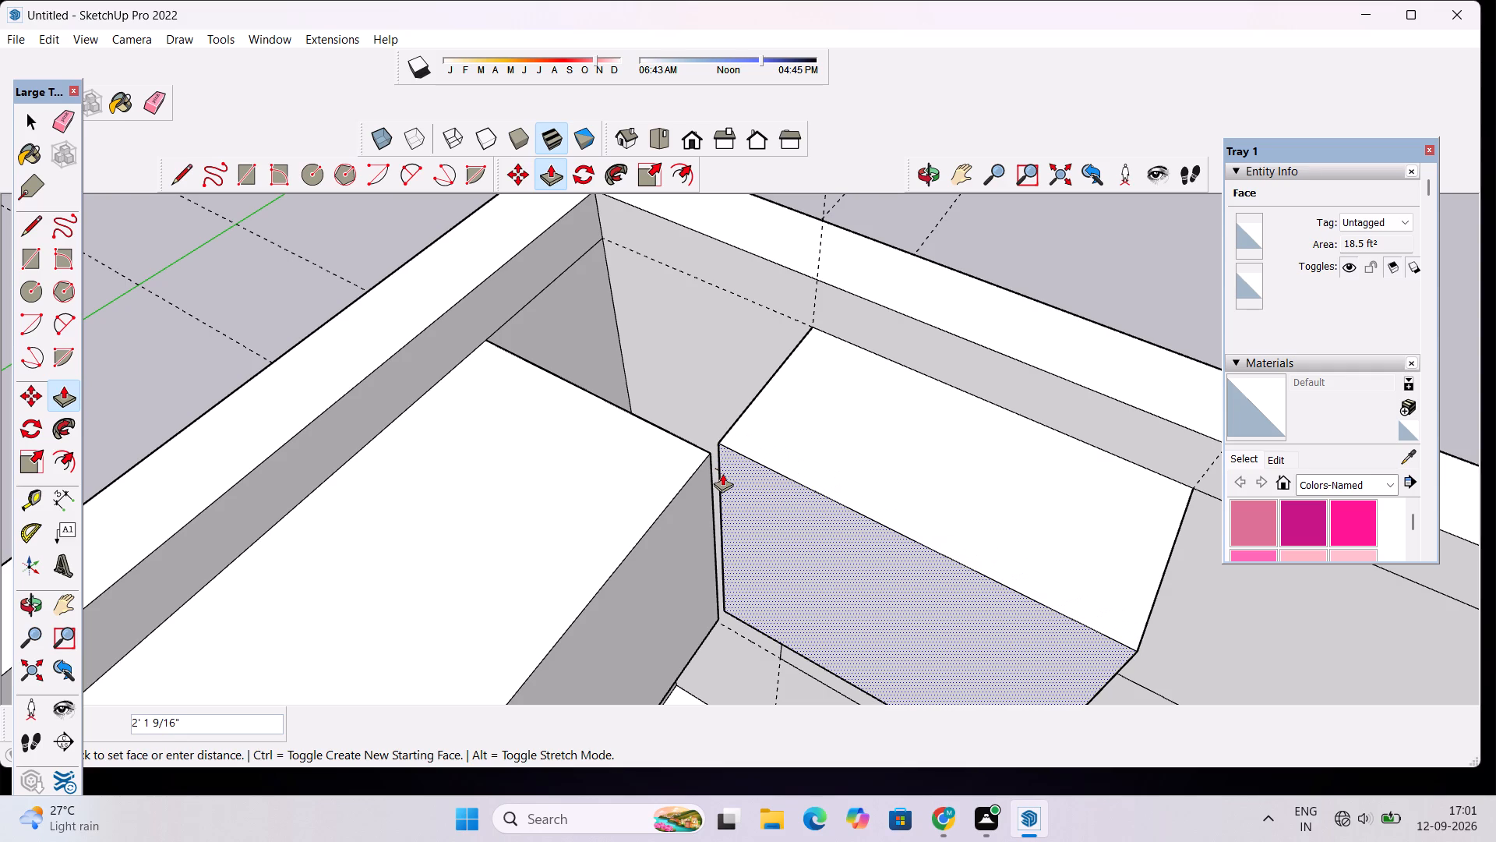
left_click(722, 478)
Push/Pull the remaining four top-row faces out 2' 2 3/16", level with the first cabinet's front.
scroll(724, 373, "down", 6)
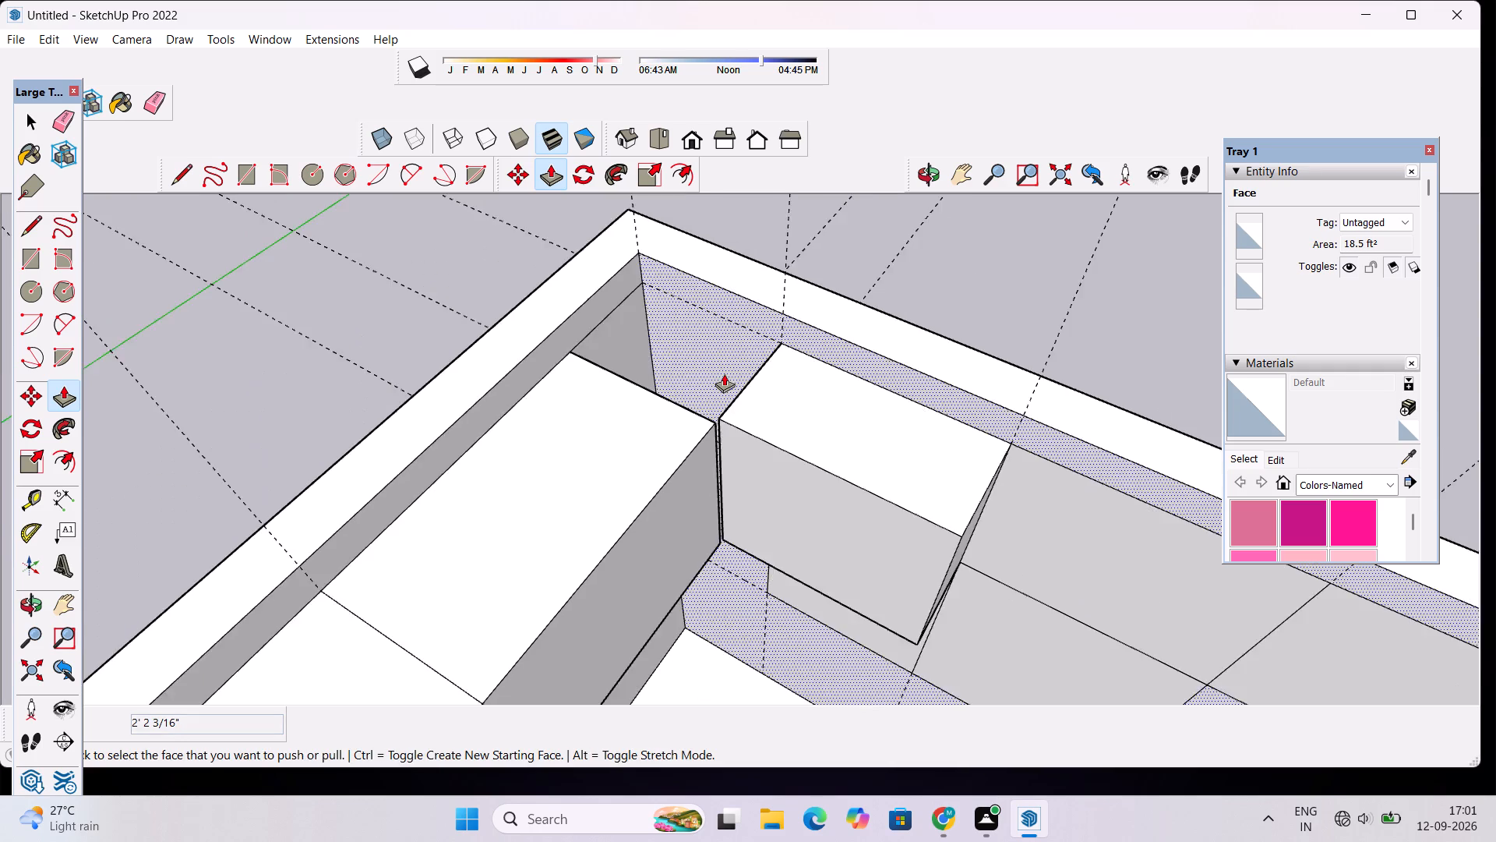
scroll(724, 373, "down", 4)
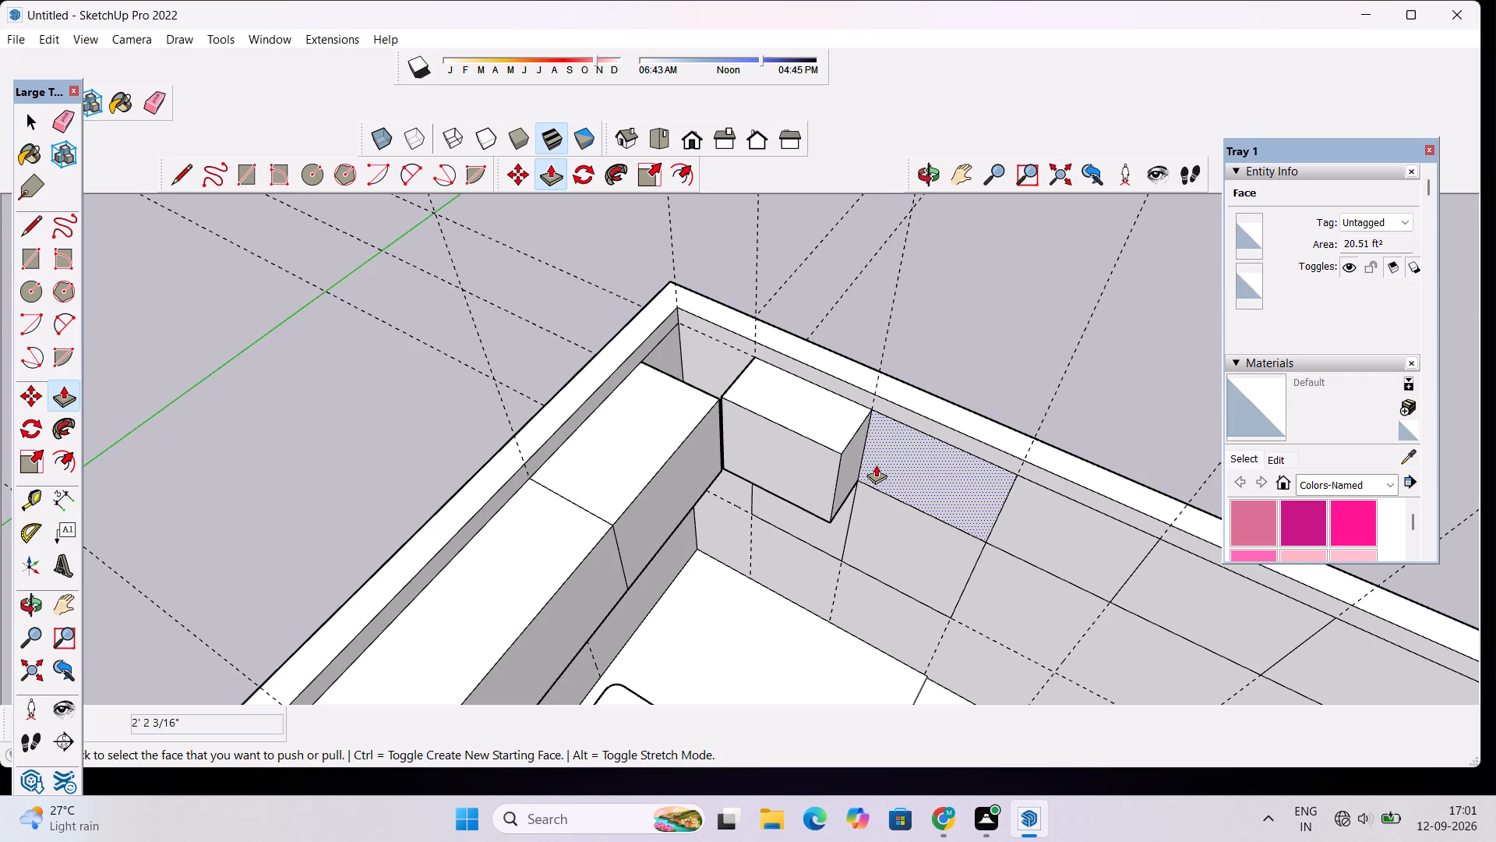
left_click(918, 481)
left_click(824, 456)
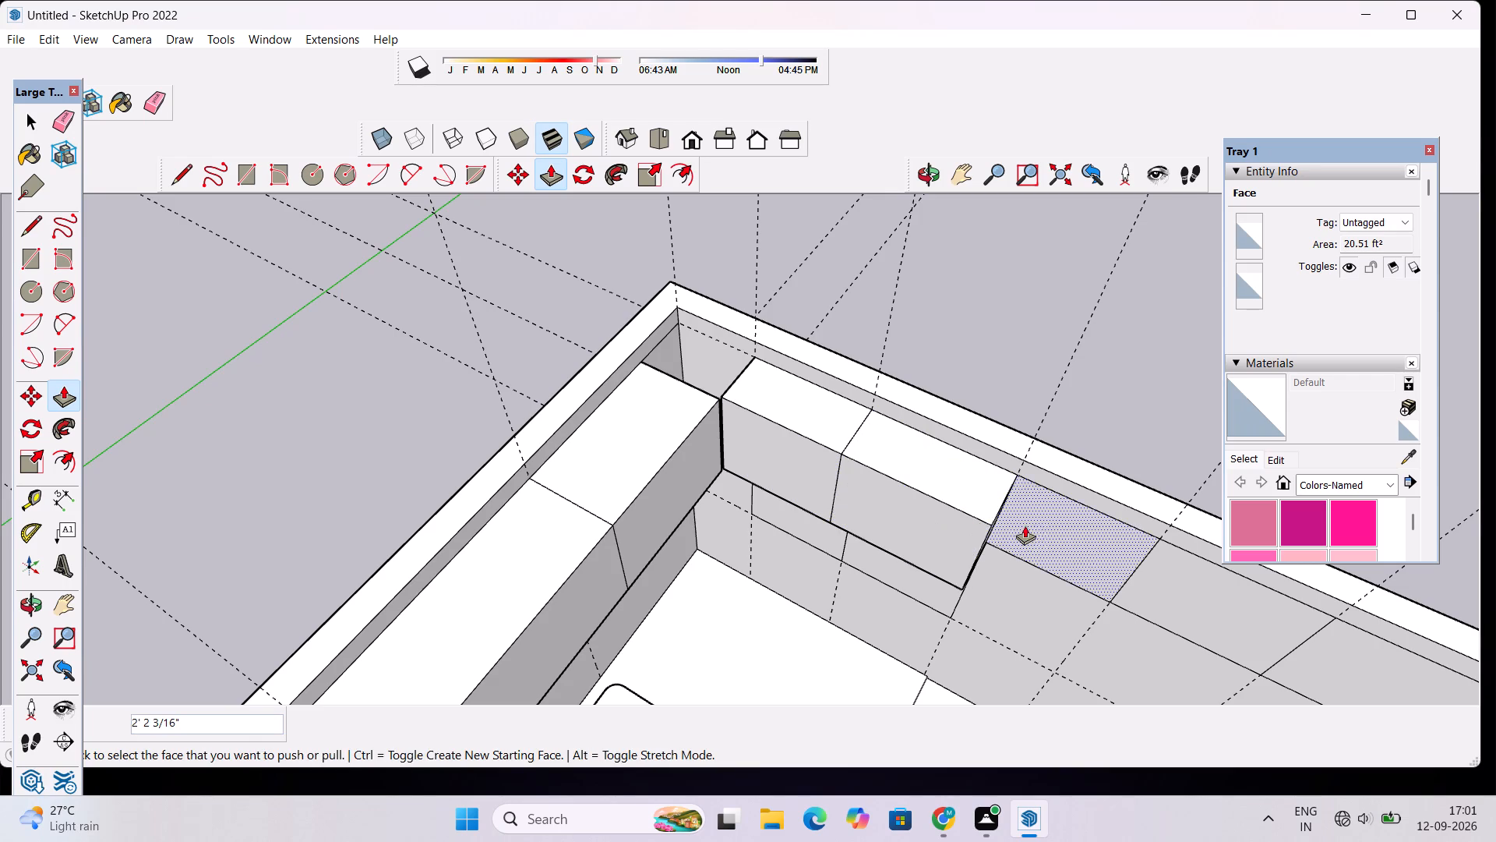
left_click(1038, 527)
left_click(962, 529)
scroll(947, 409, "down", 9)
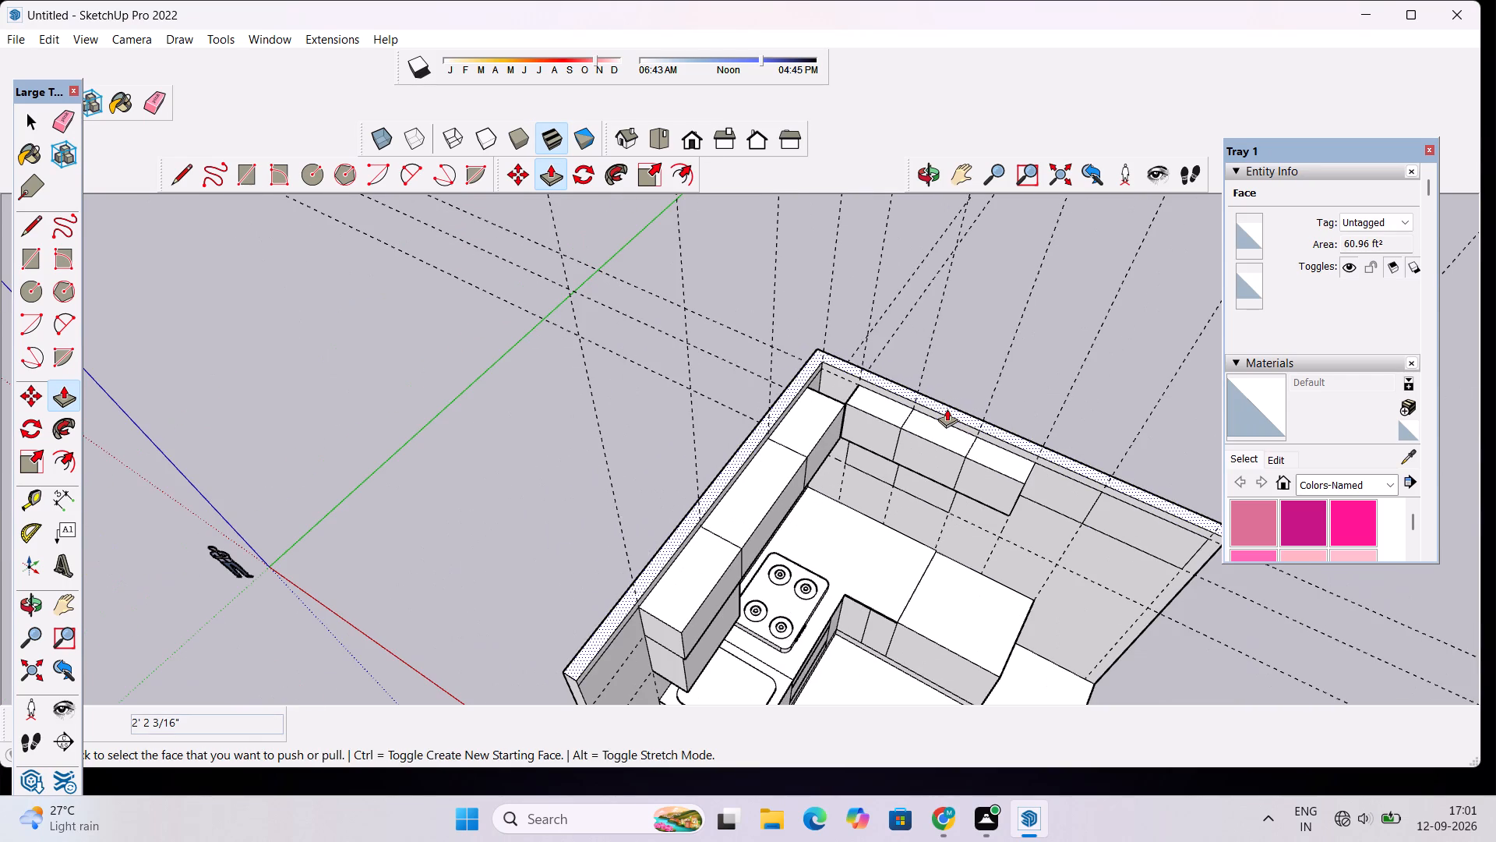
left_click(1060, 499)
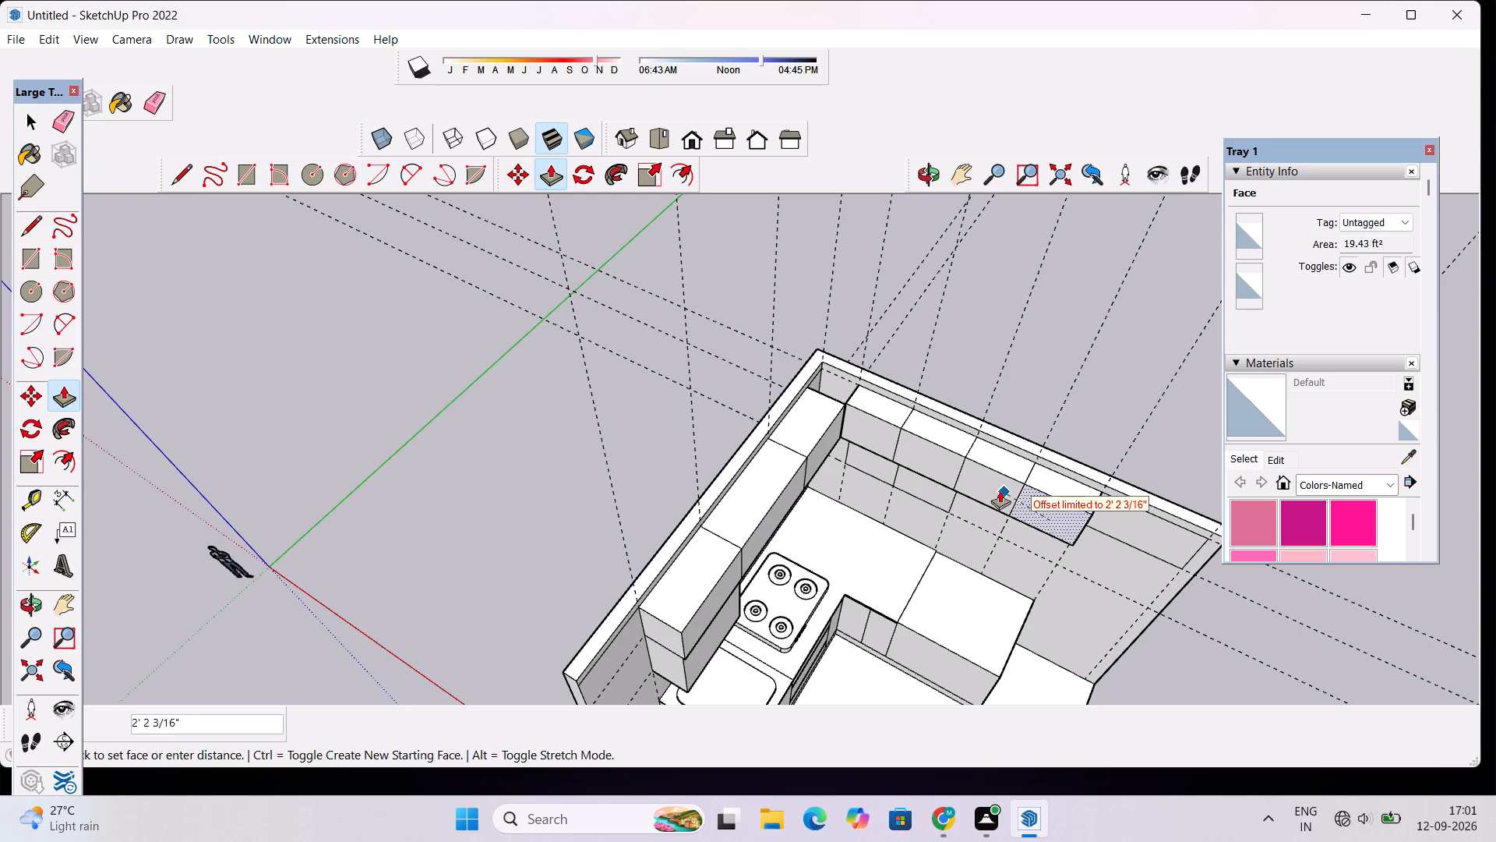
left_click(1000, 490)
left_click(1128, 526)
left_click(1065, 518)
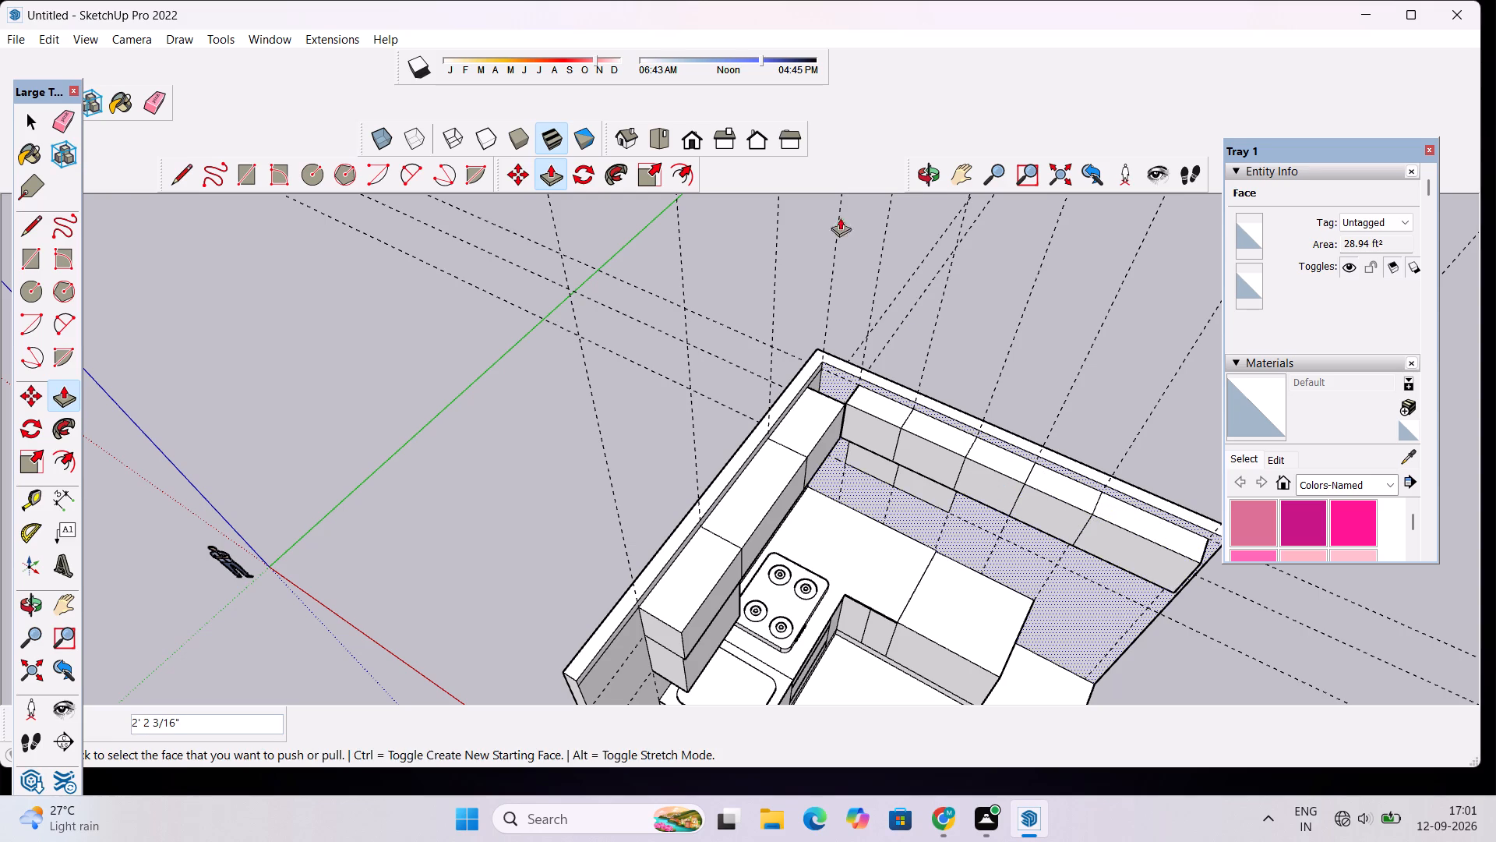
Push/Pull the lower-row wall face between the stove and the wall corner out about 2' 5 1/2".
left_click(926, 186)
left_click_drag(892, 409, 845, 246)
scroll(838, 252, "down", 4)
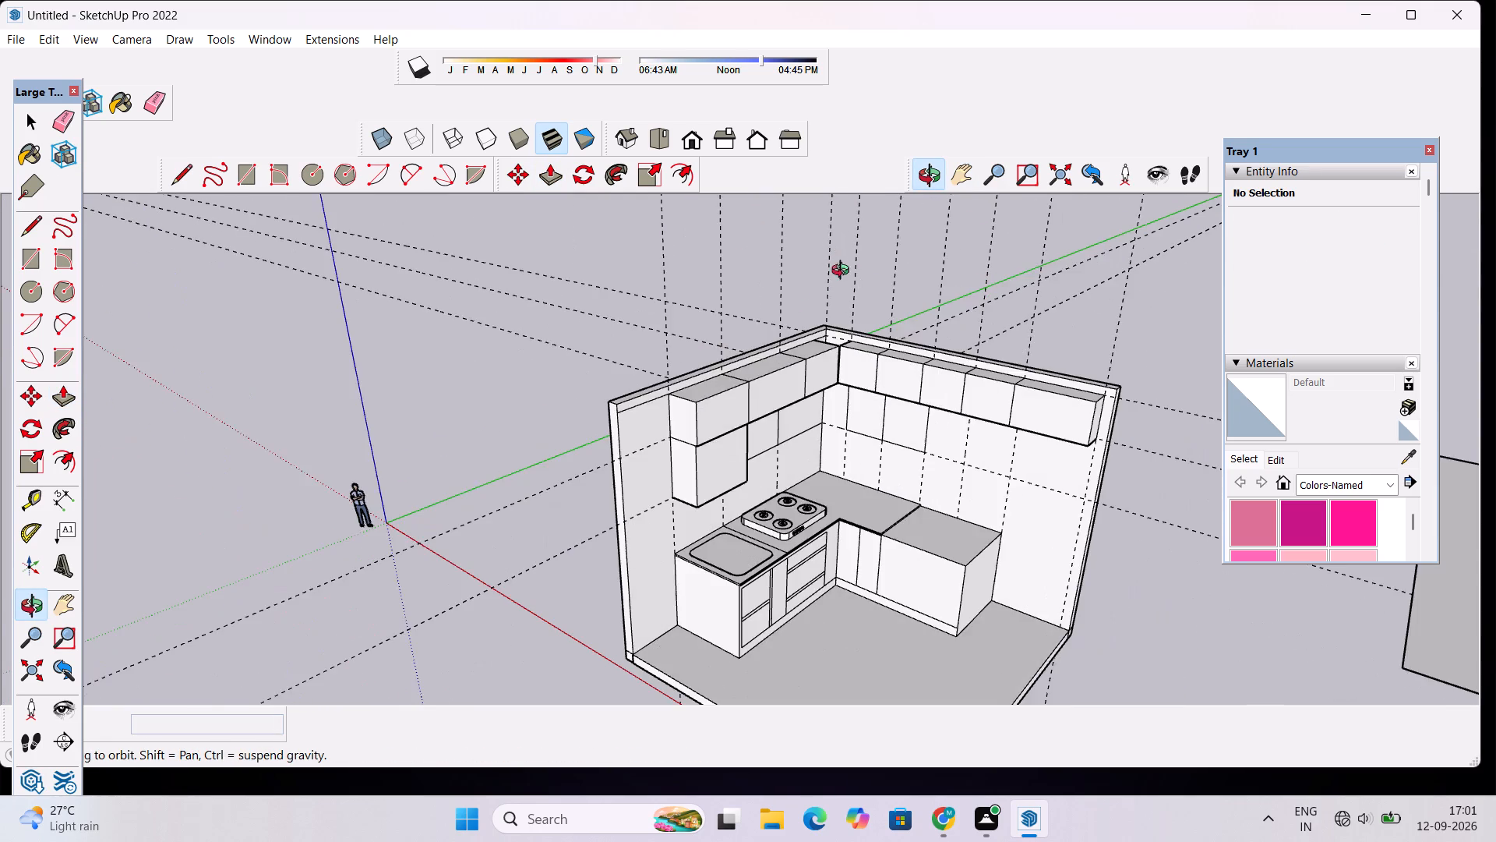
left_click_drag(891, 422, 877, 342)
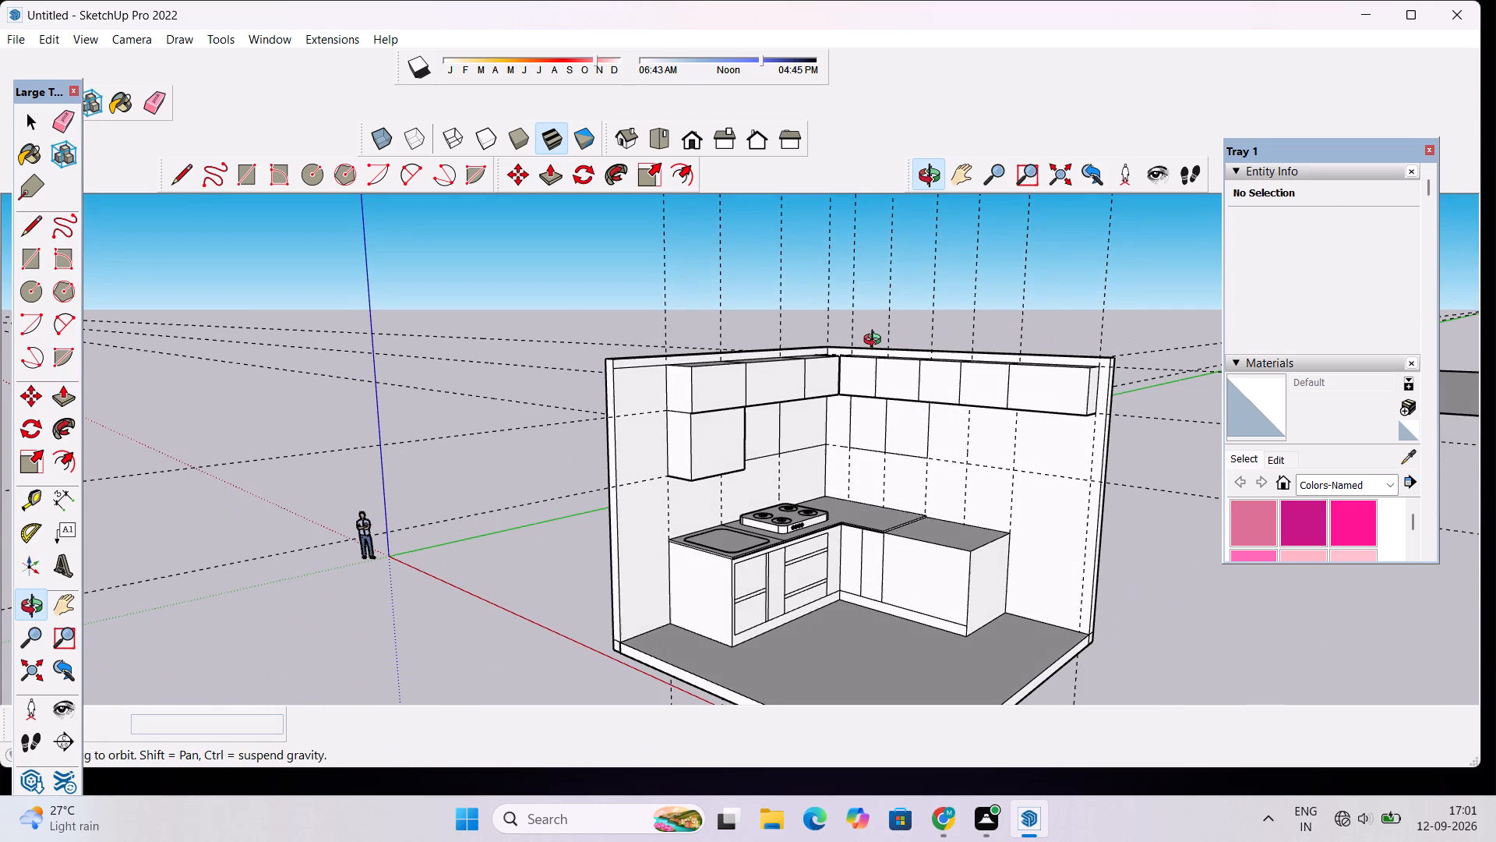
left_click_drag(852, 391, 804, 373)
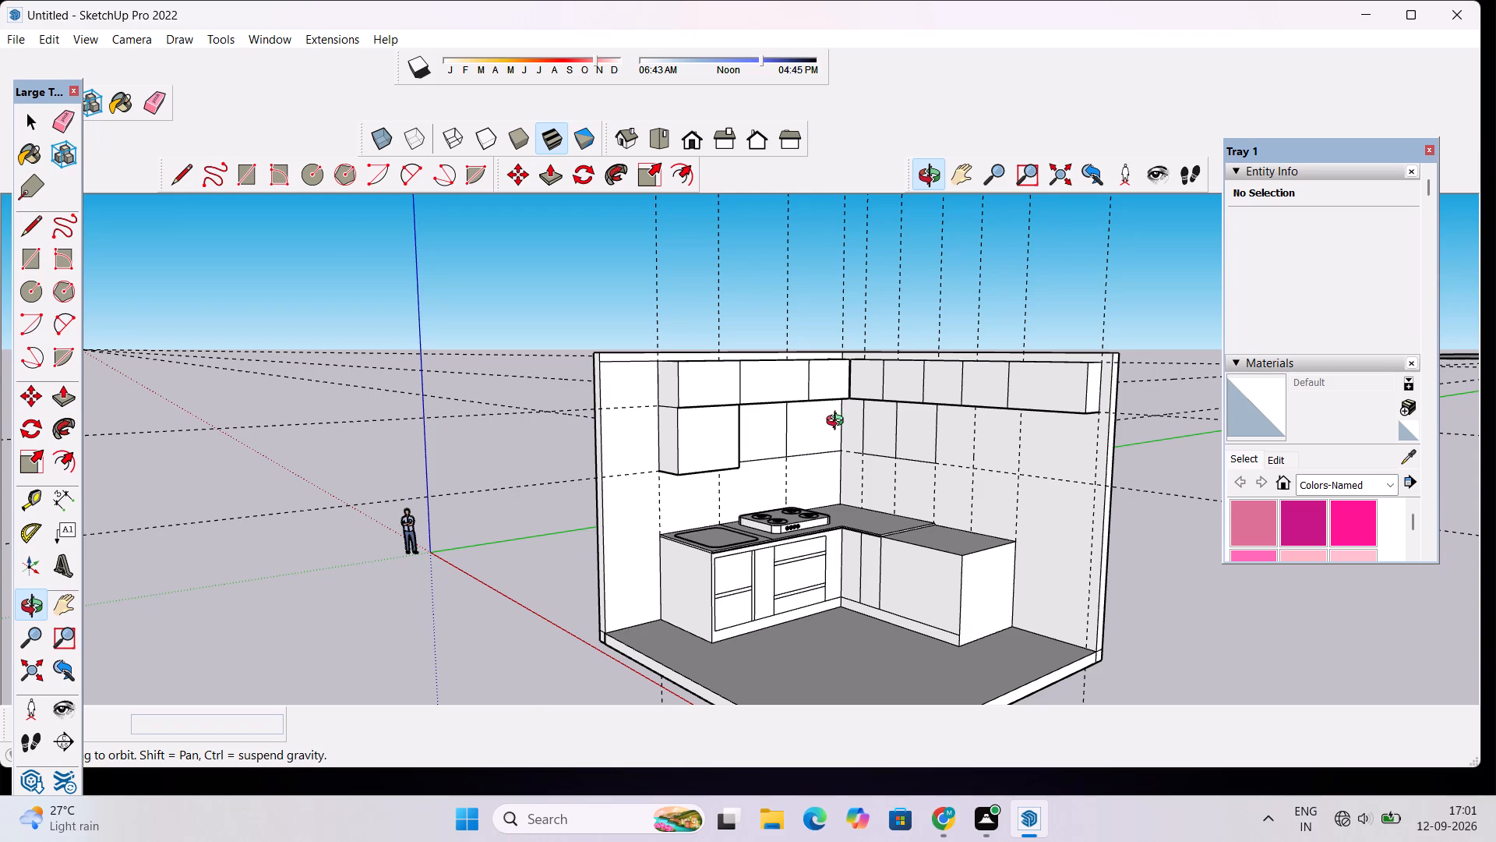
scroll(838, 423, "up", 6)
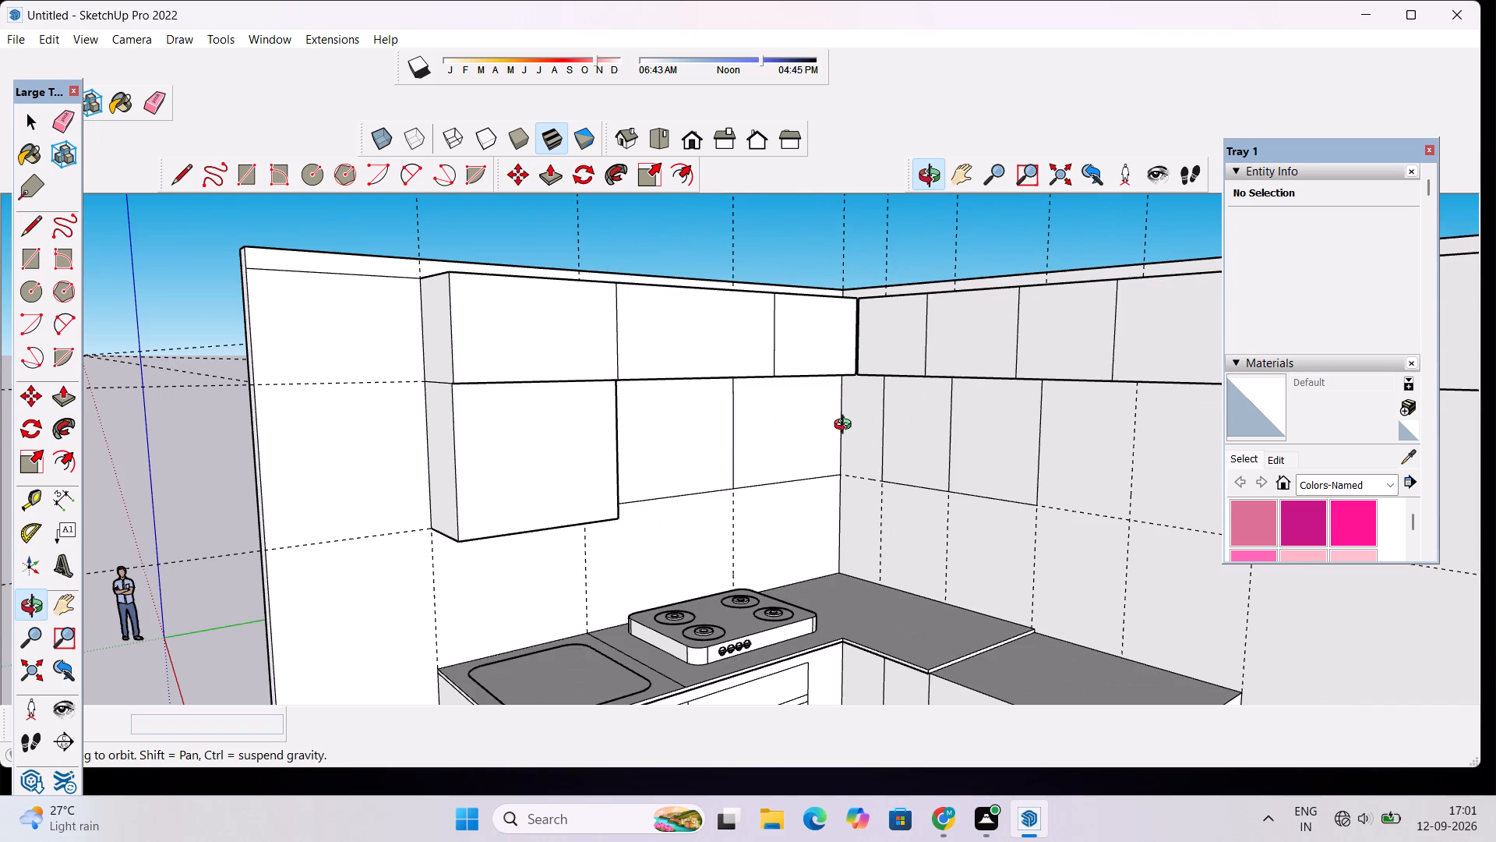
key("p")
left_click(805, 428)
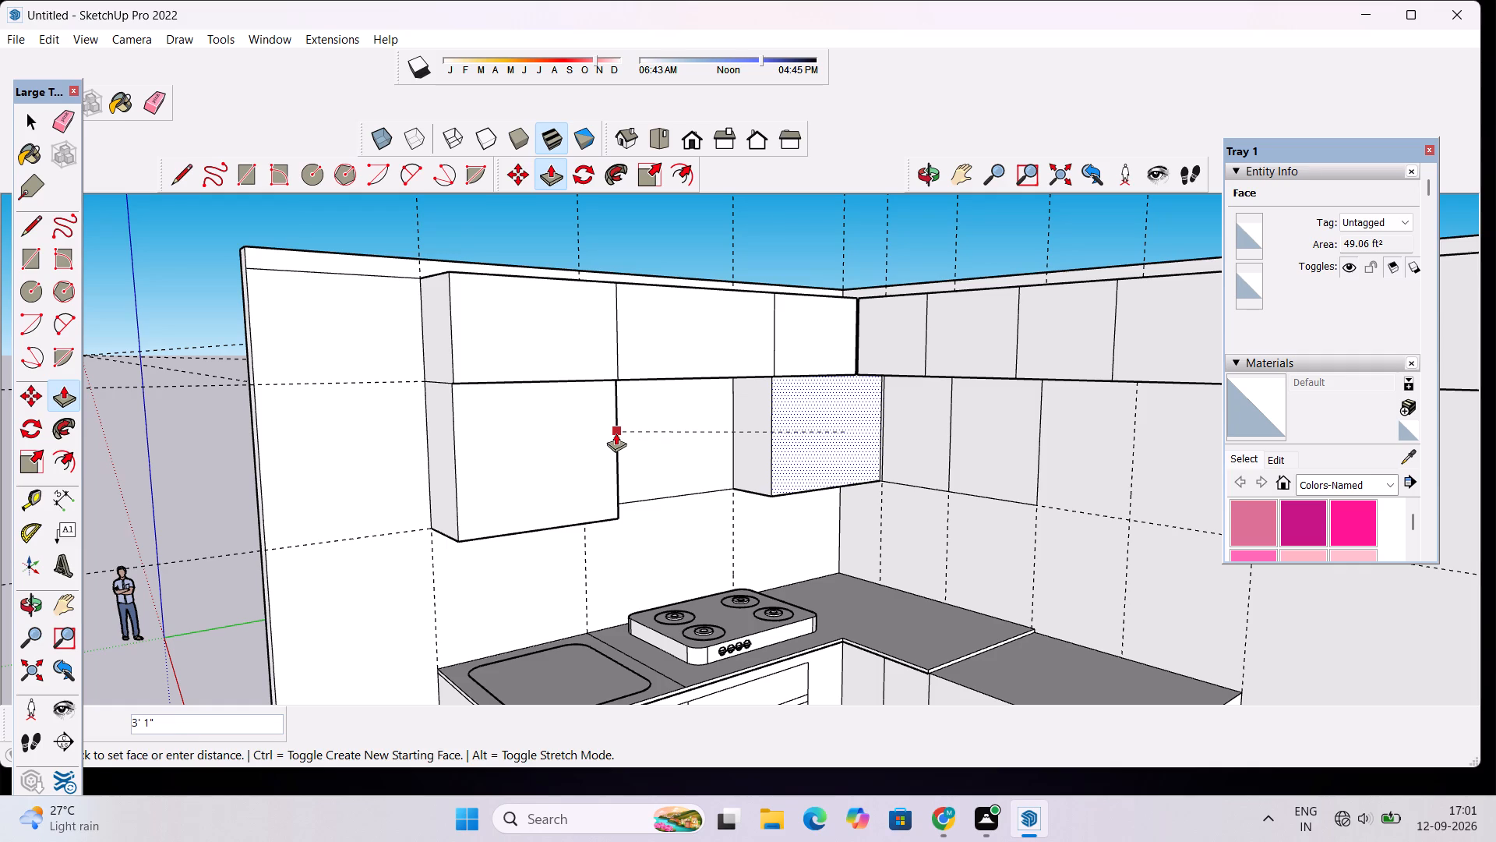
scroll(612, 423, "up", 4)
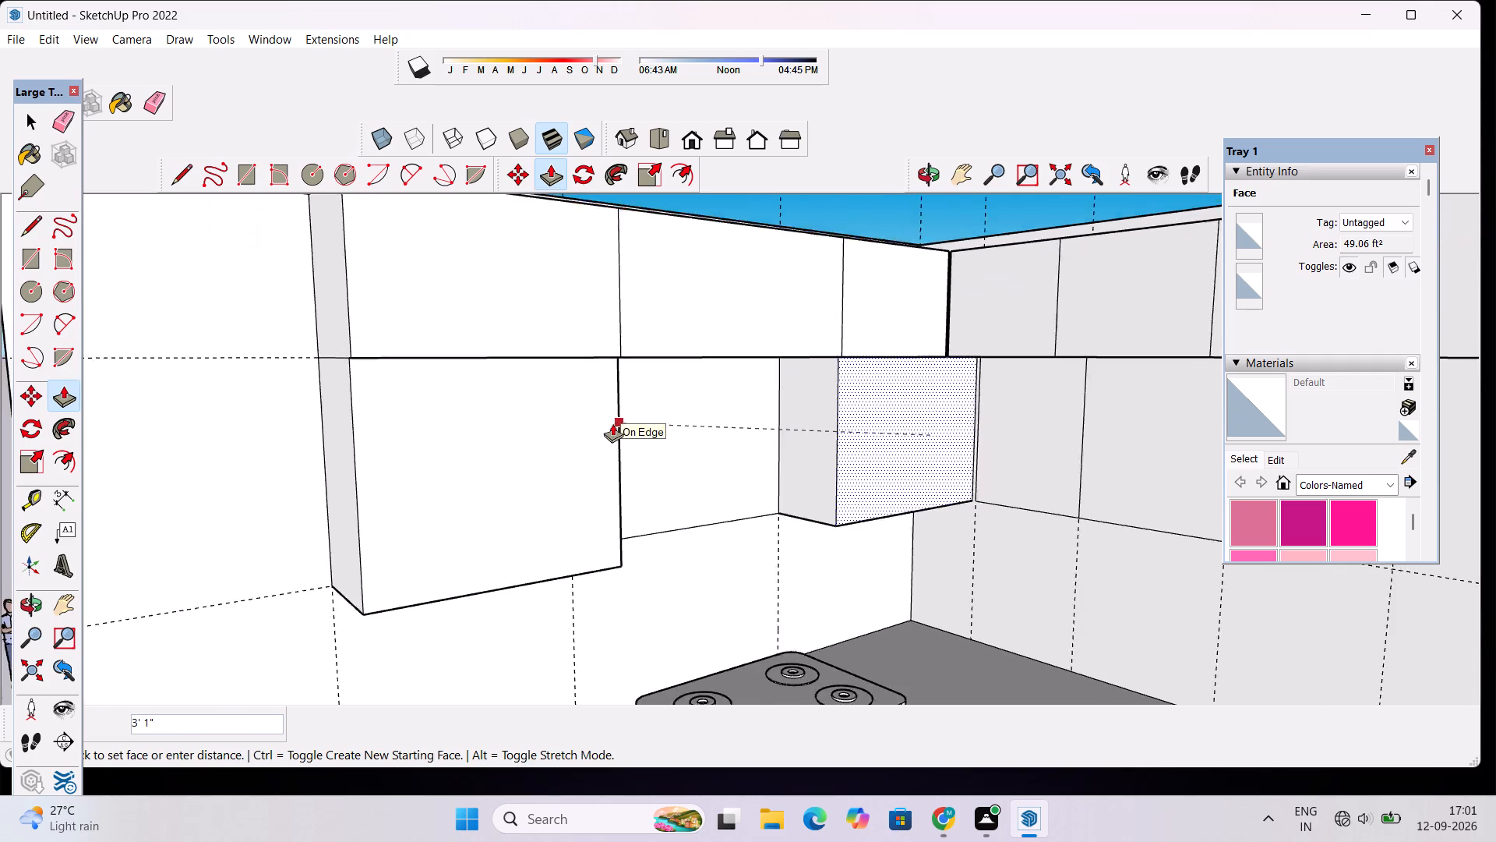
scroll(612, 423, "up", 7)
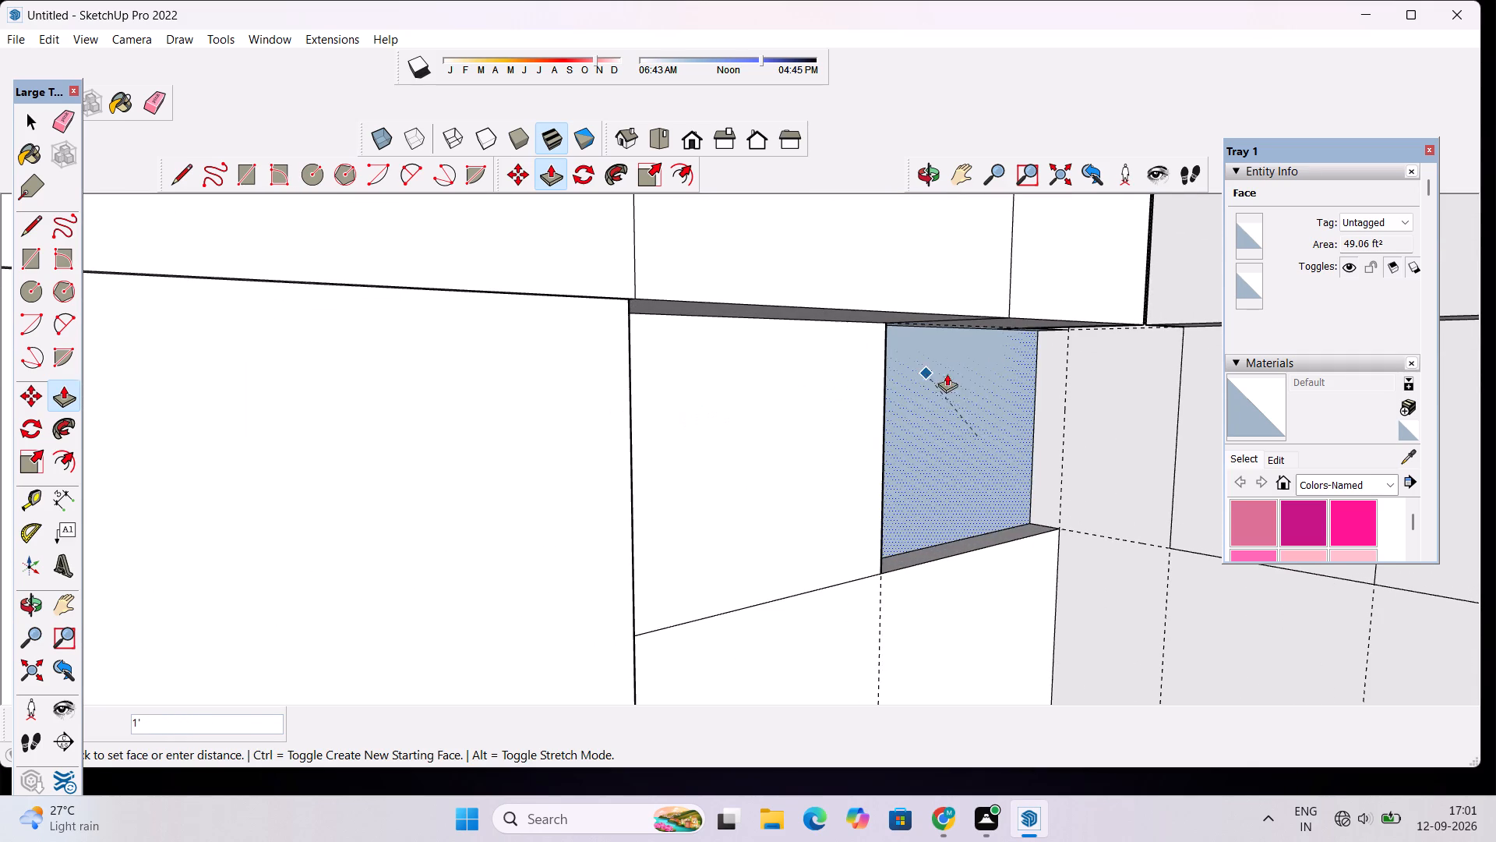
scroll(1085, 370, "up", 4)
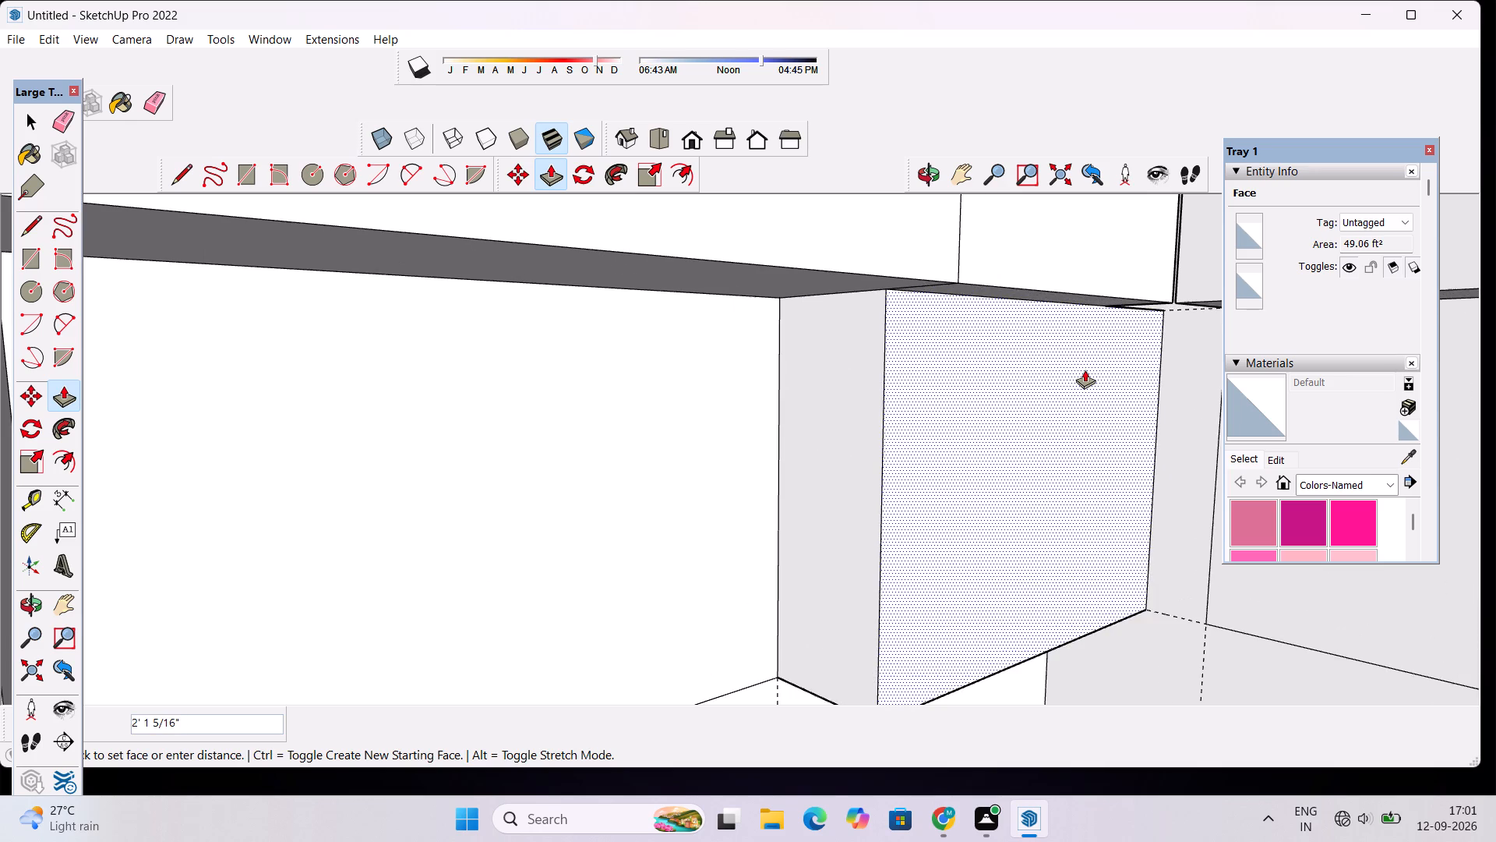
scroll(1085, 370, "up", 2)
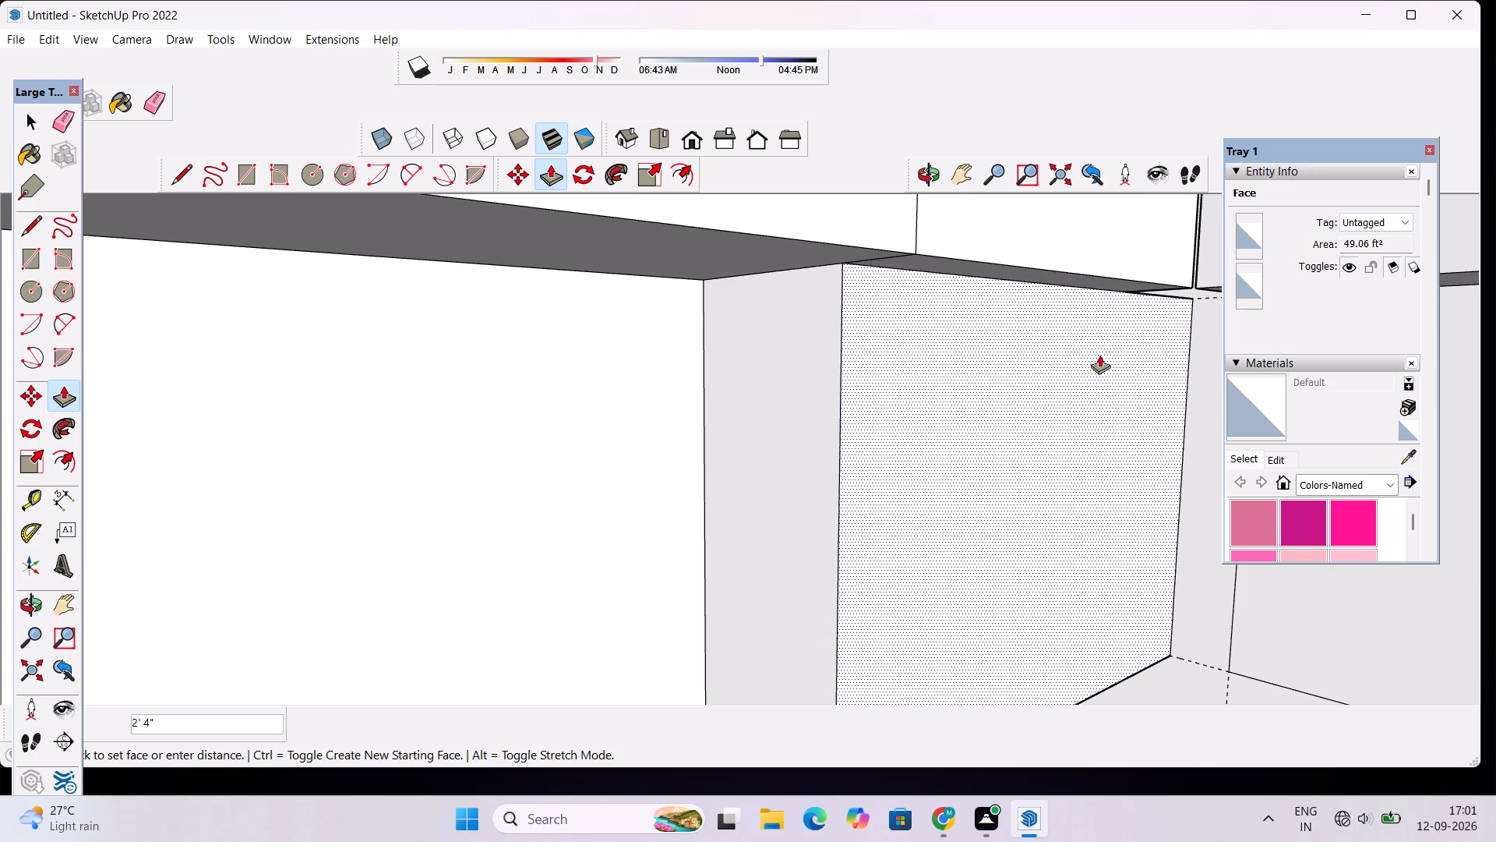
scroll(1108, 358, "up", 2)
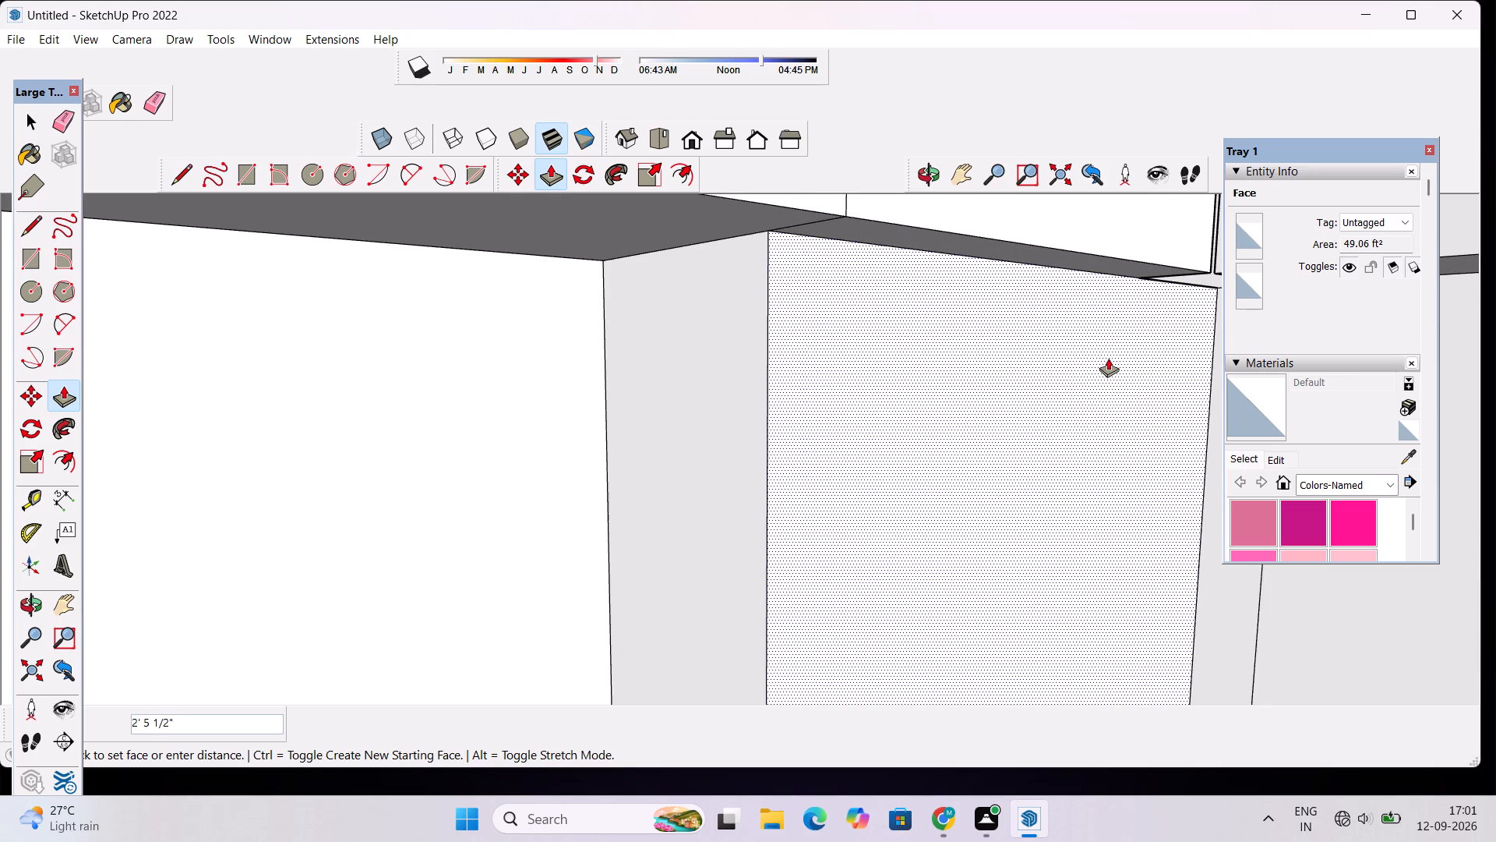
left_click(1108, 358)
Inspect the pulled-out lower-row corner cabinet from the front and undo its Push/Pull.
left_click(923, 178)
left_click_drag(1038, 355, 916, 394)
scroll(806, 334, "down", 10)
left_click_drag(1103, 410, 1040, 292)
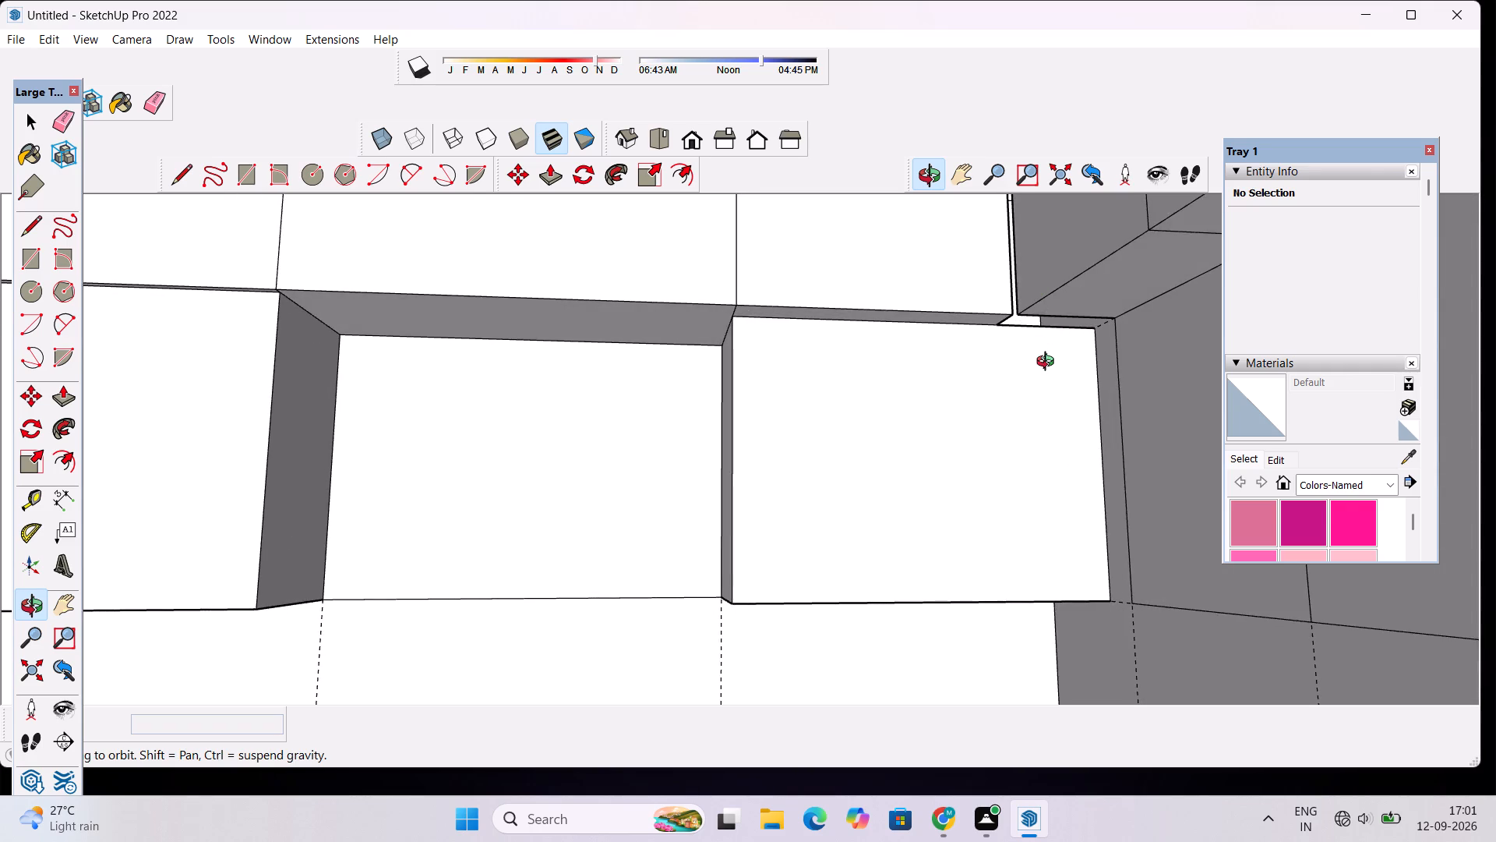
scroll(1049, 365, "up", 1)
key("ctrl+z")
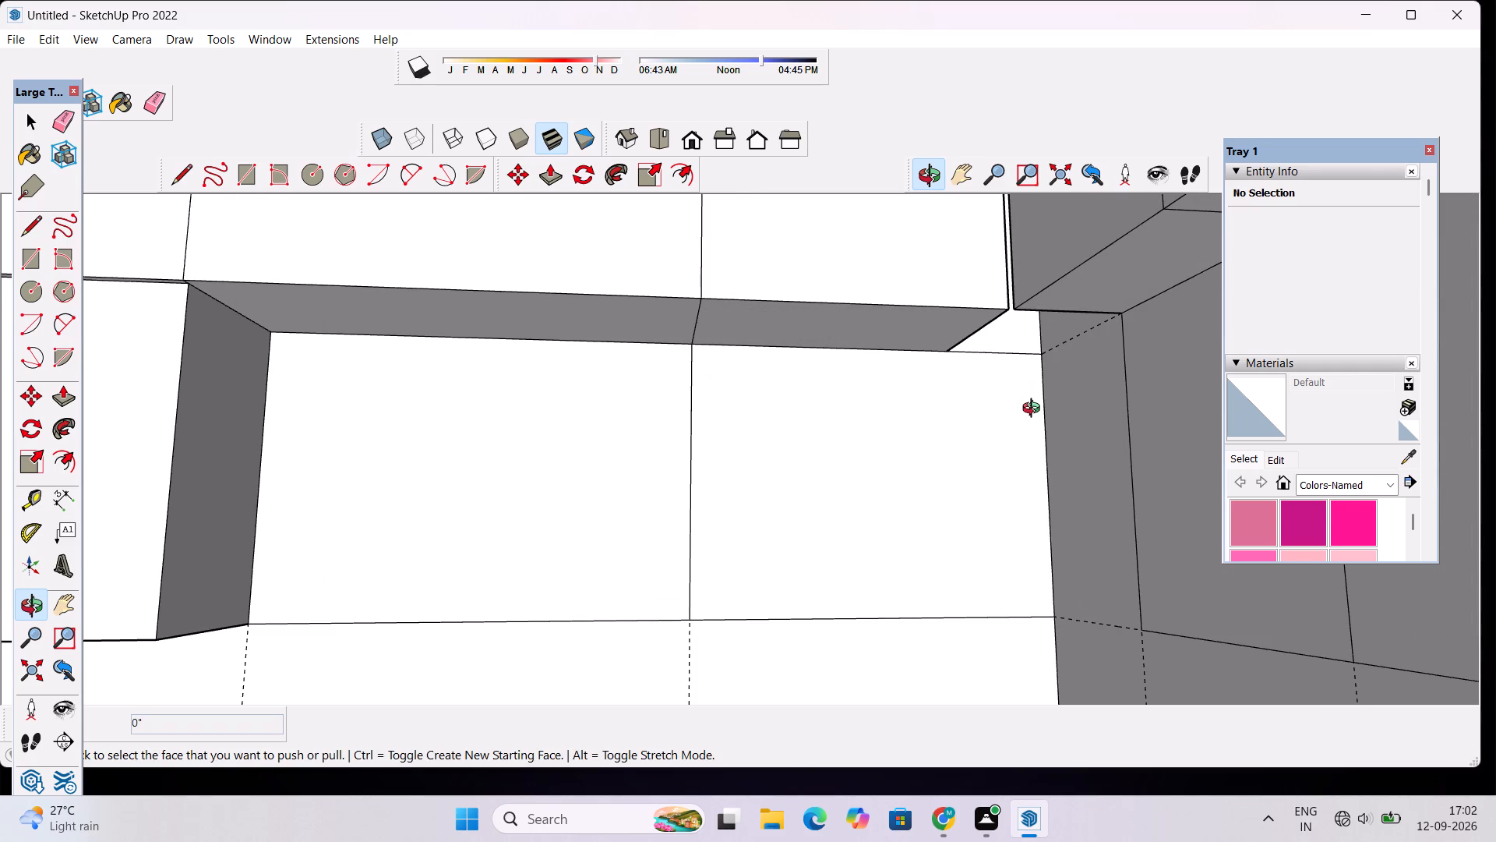
Draw a line about 6' 3/16" long down the lower-row corner face, from the top cabinets' inner underside corner to the face's bottom edge.
key("l")
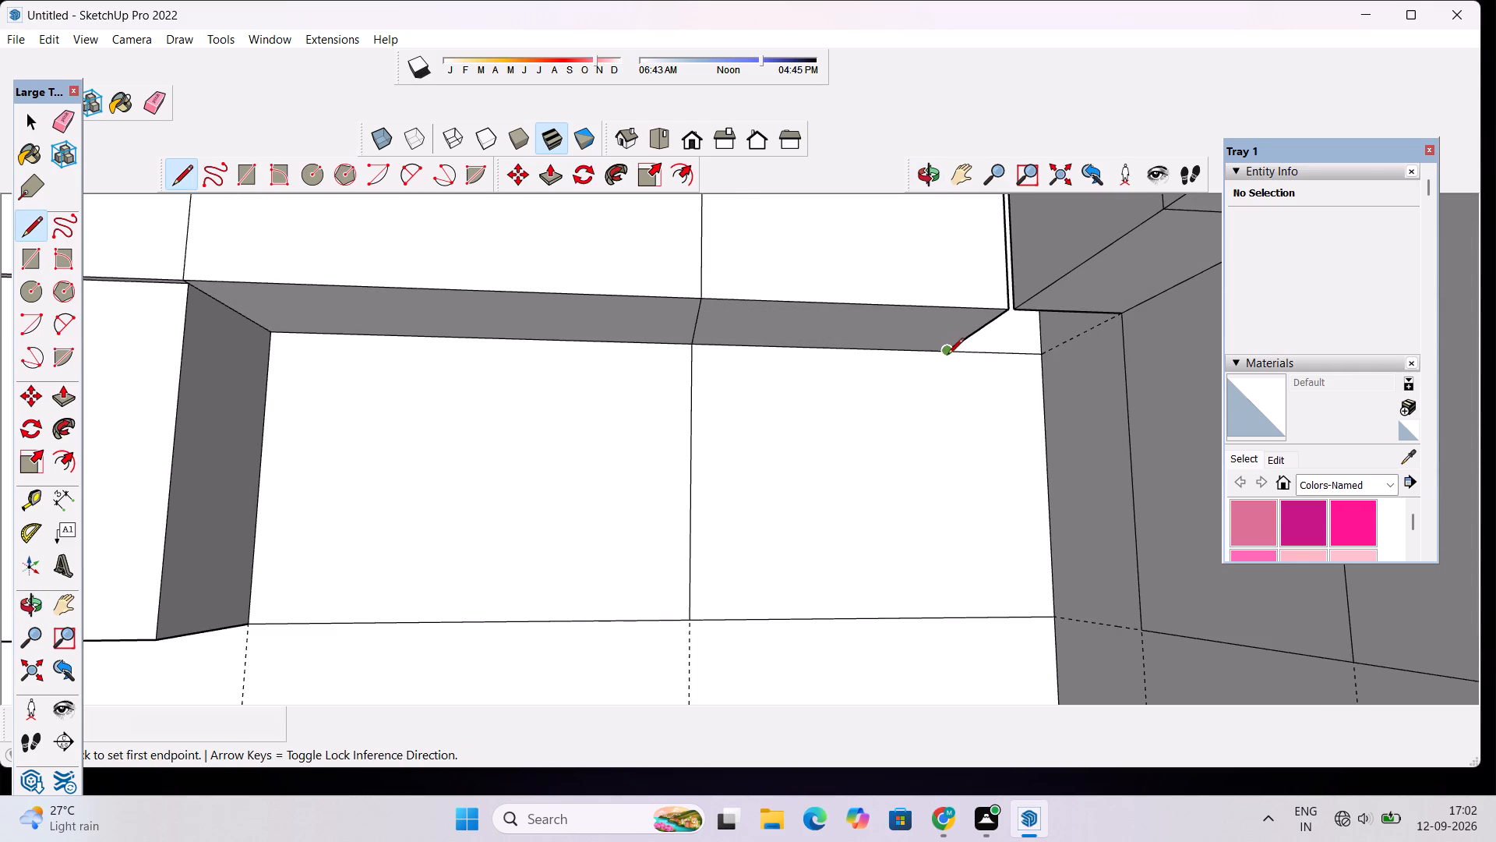
left_click(947, 356)
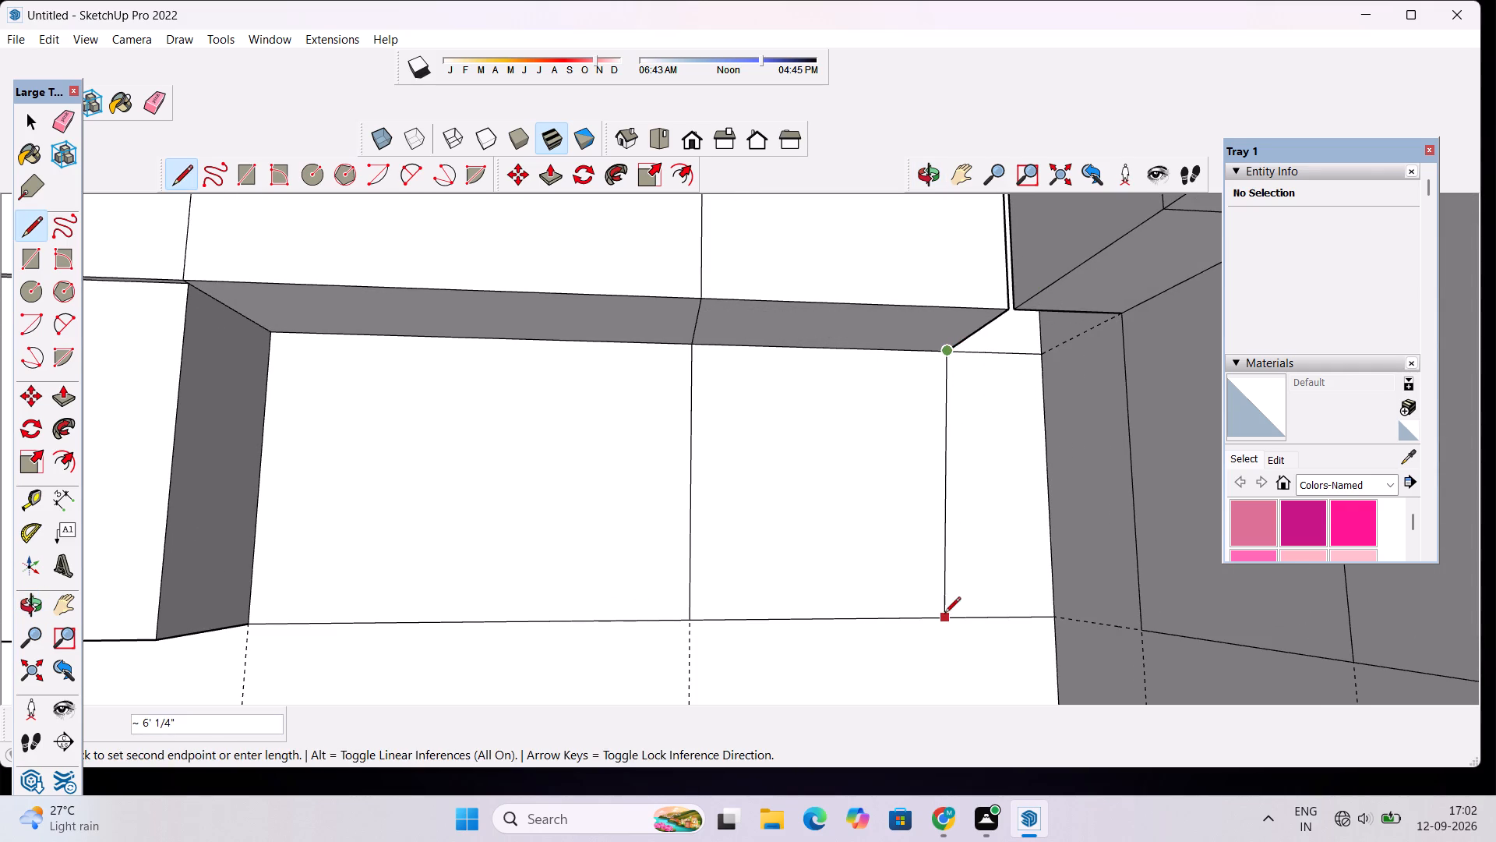
left_click(962, 621)
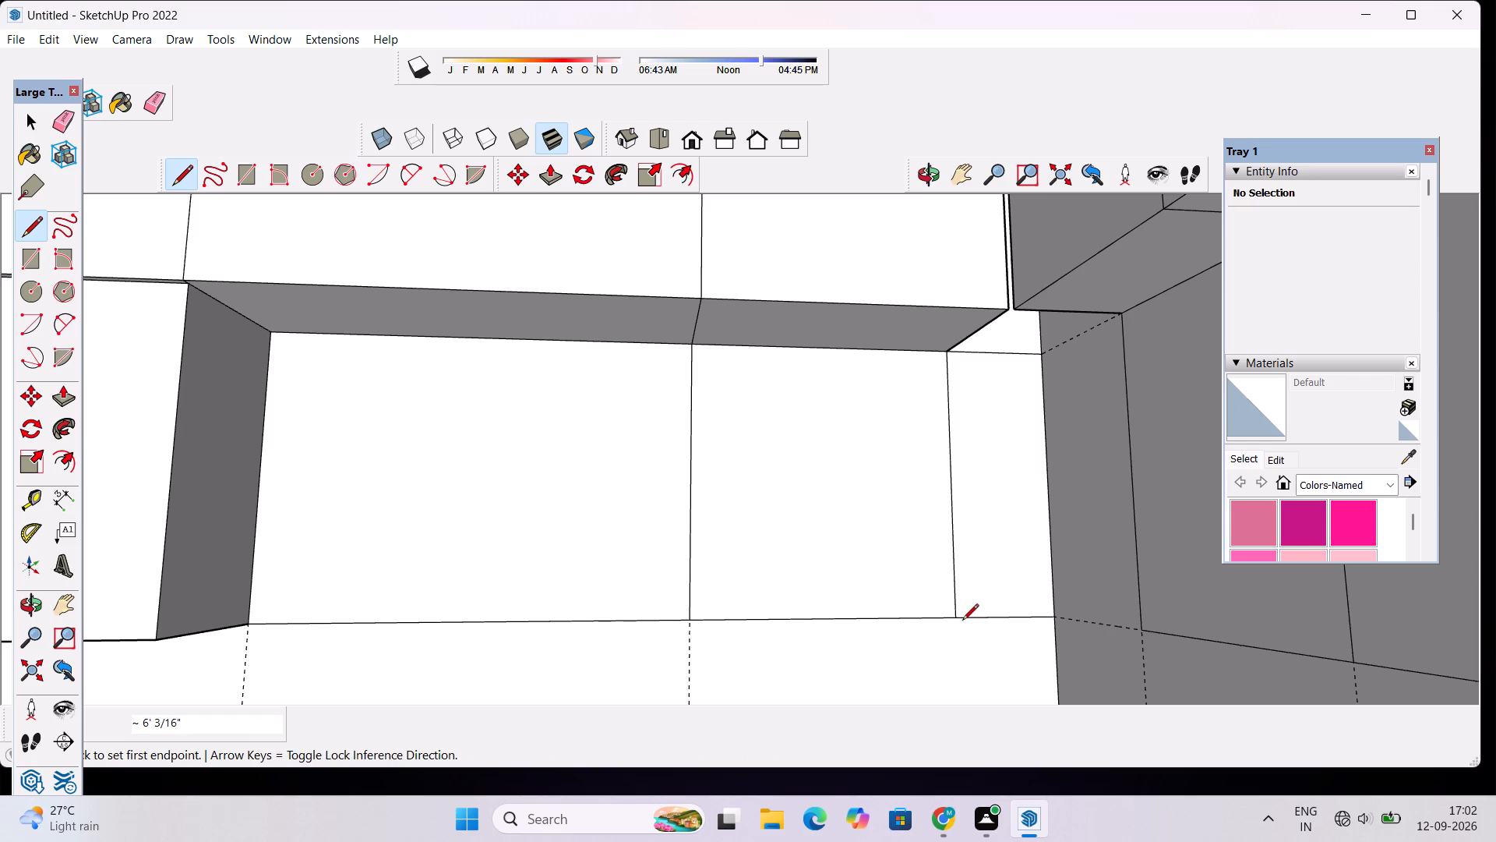
Erase the leftover top and bottom edge segments between the new dividing line and the wall corner.
key("e")
left_click_drag(1017, 342, 981, 578)
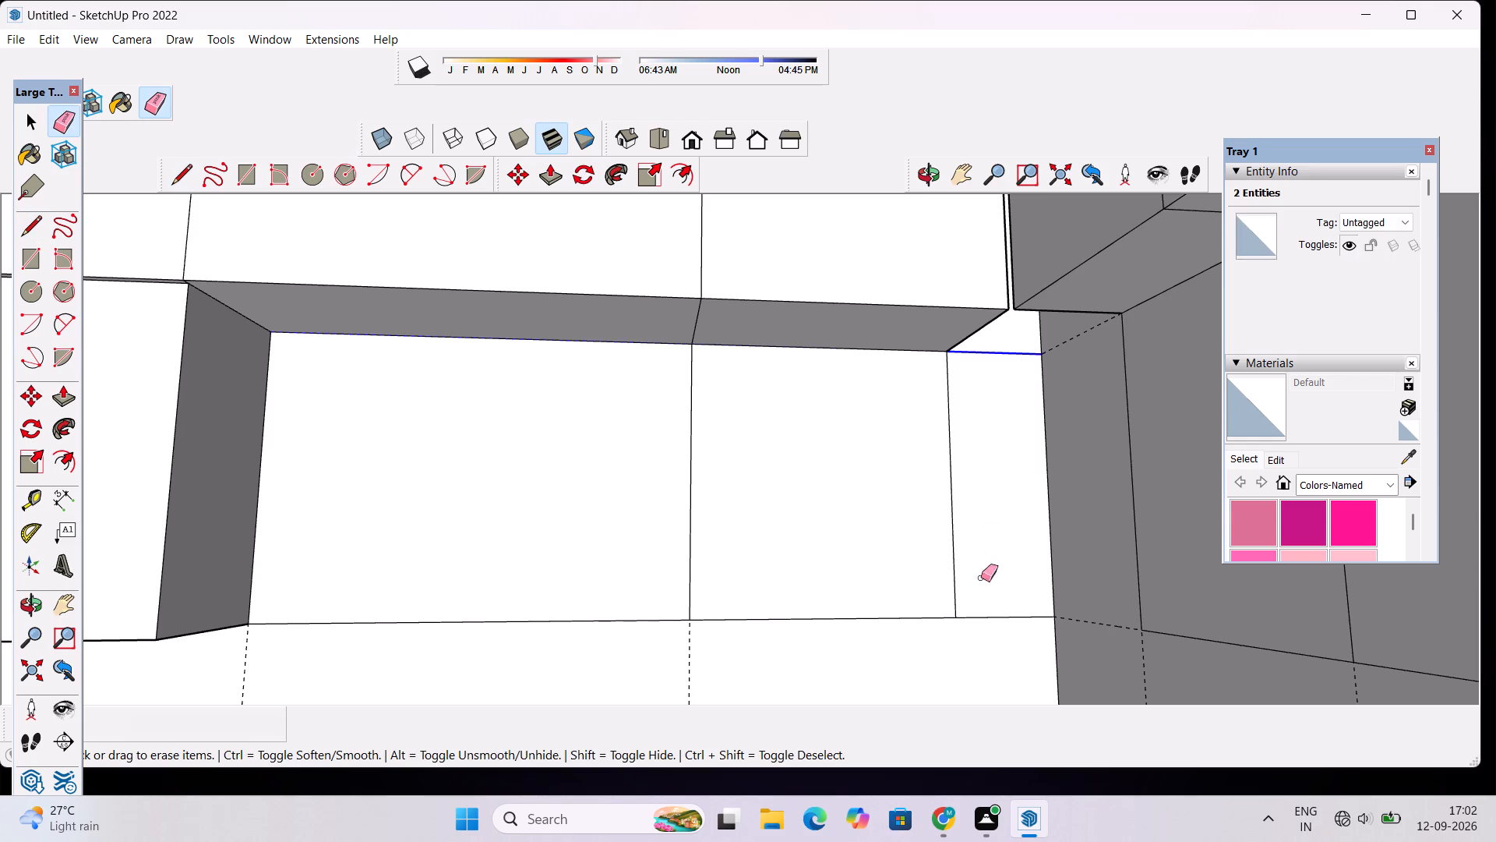
left_click_drag(981, 578, 981, 625)
key("space")
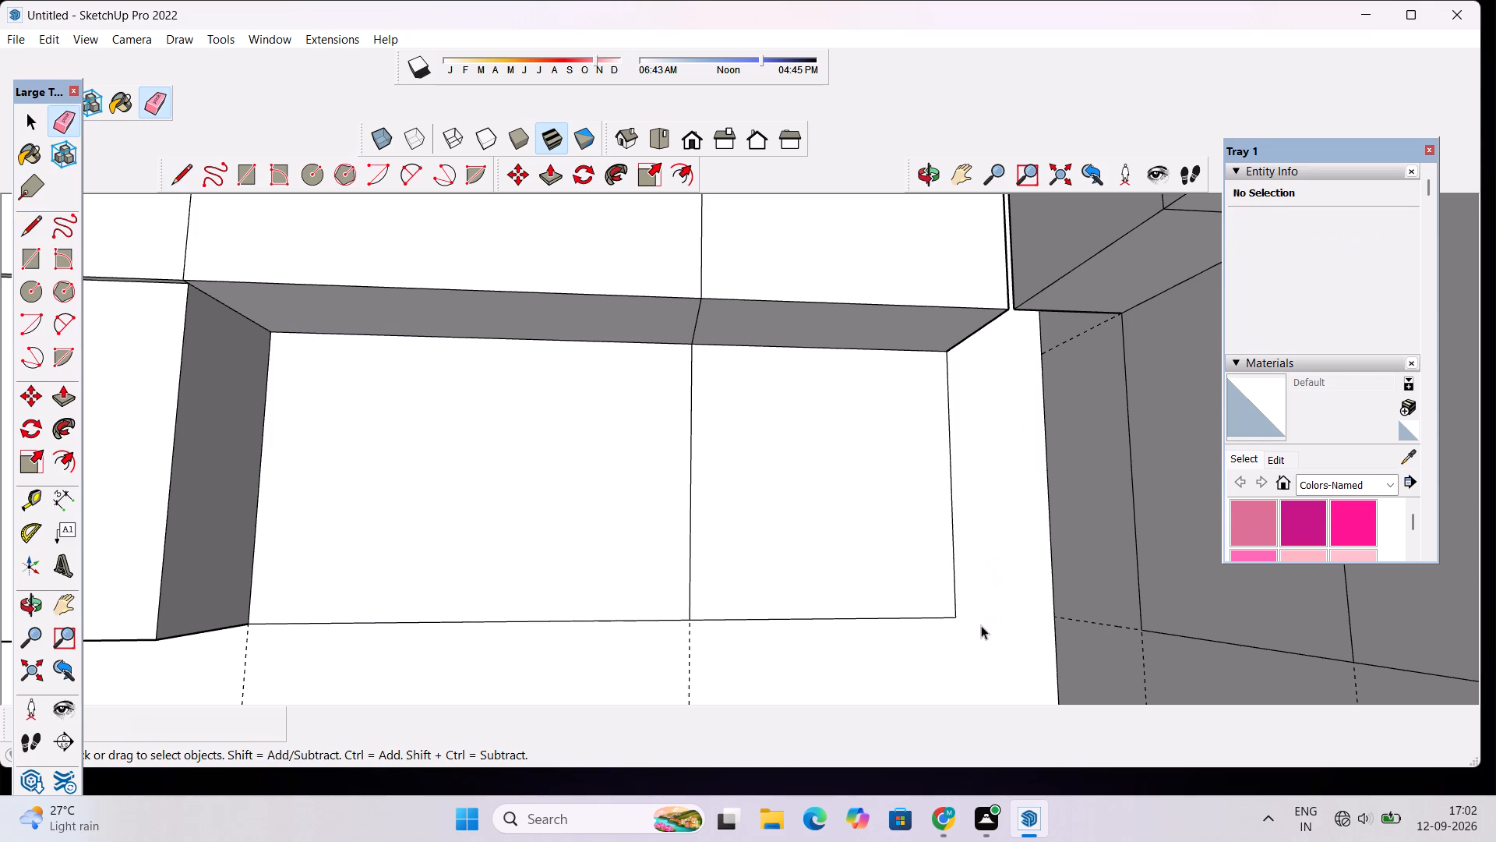
Push/Pull the narrowed lower-row corner face out 3' 1", level with the front of the cabinet above the sink.
type("p")
left_click(943, 544)
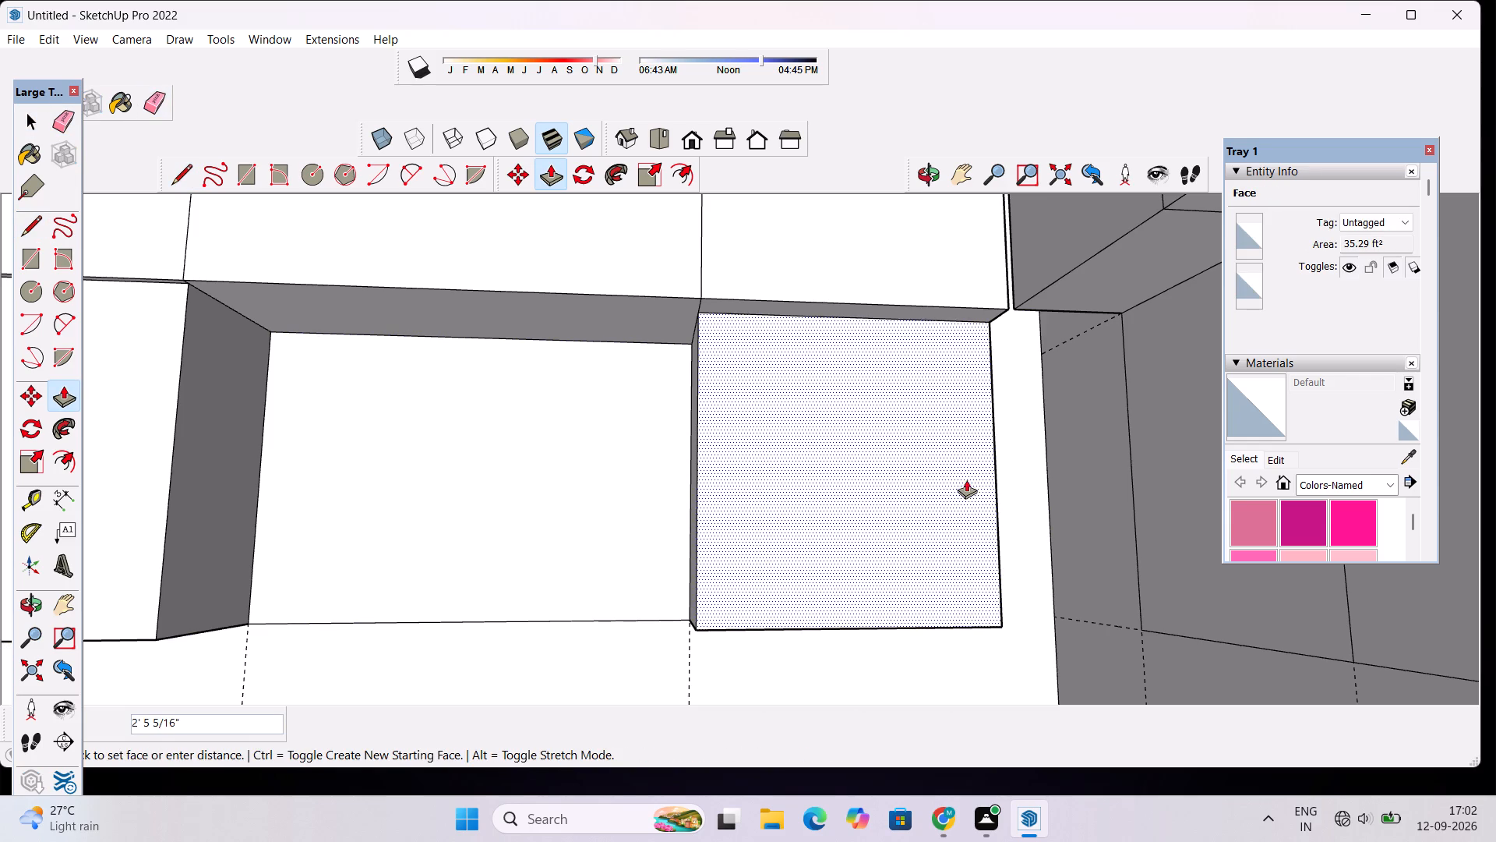
scroll(200, 285, "up", 8)
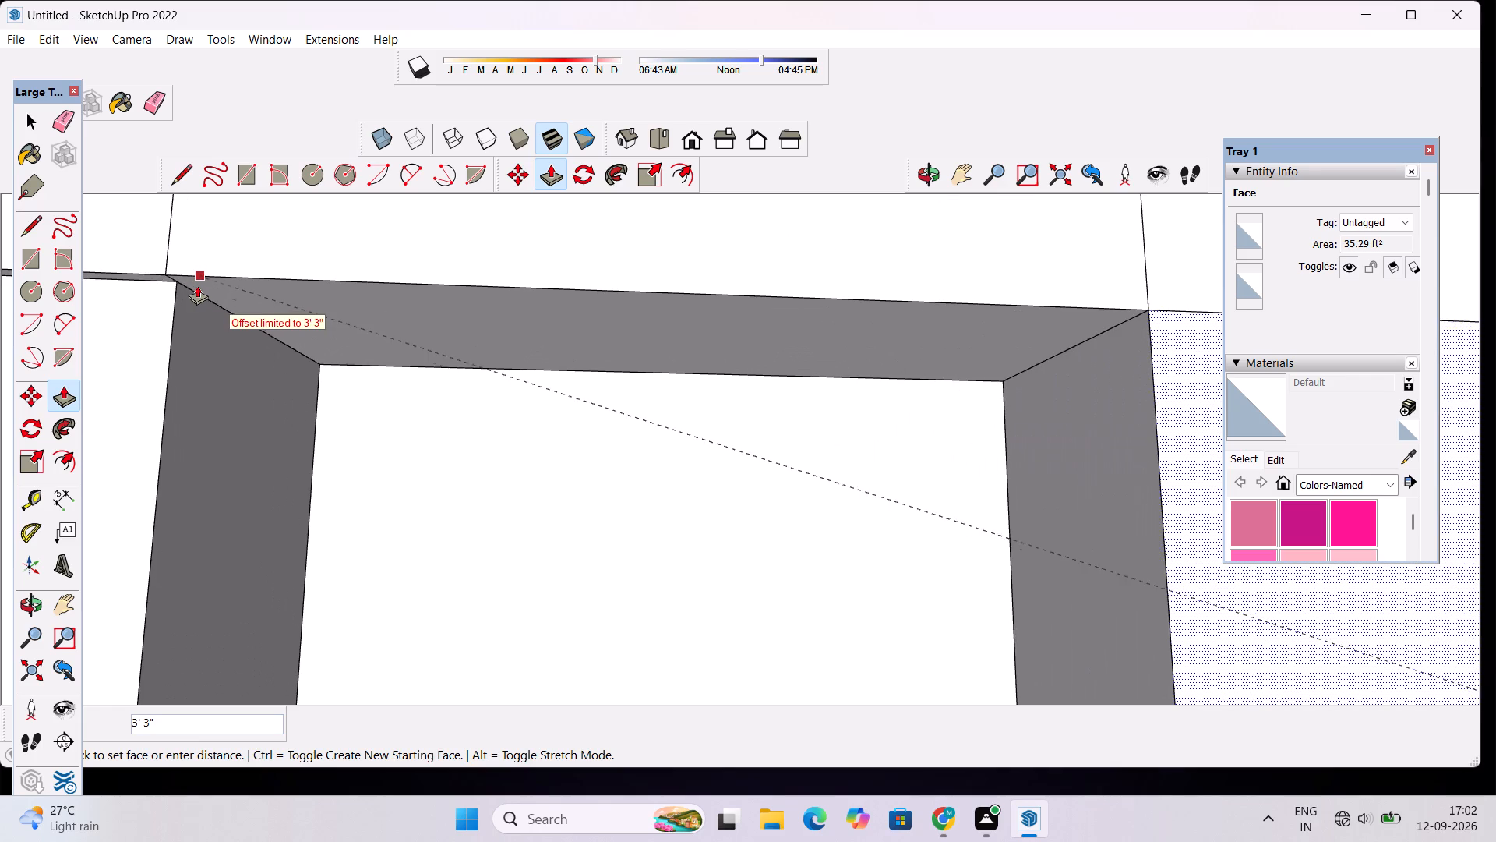
left_click(175, 288)
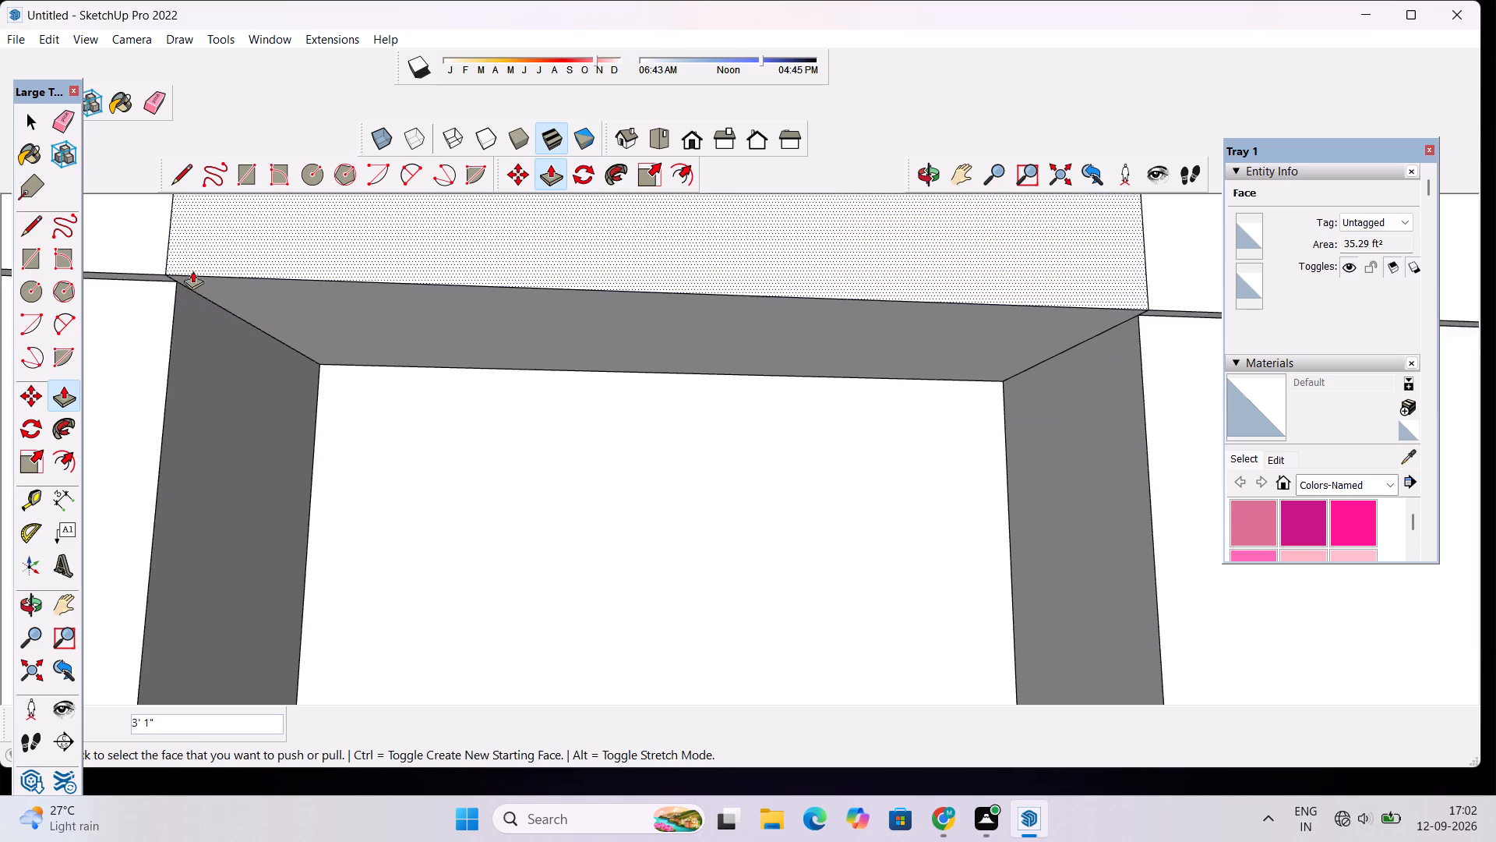
scroll(195, 268, "down", 12)
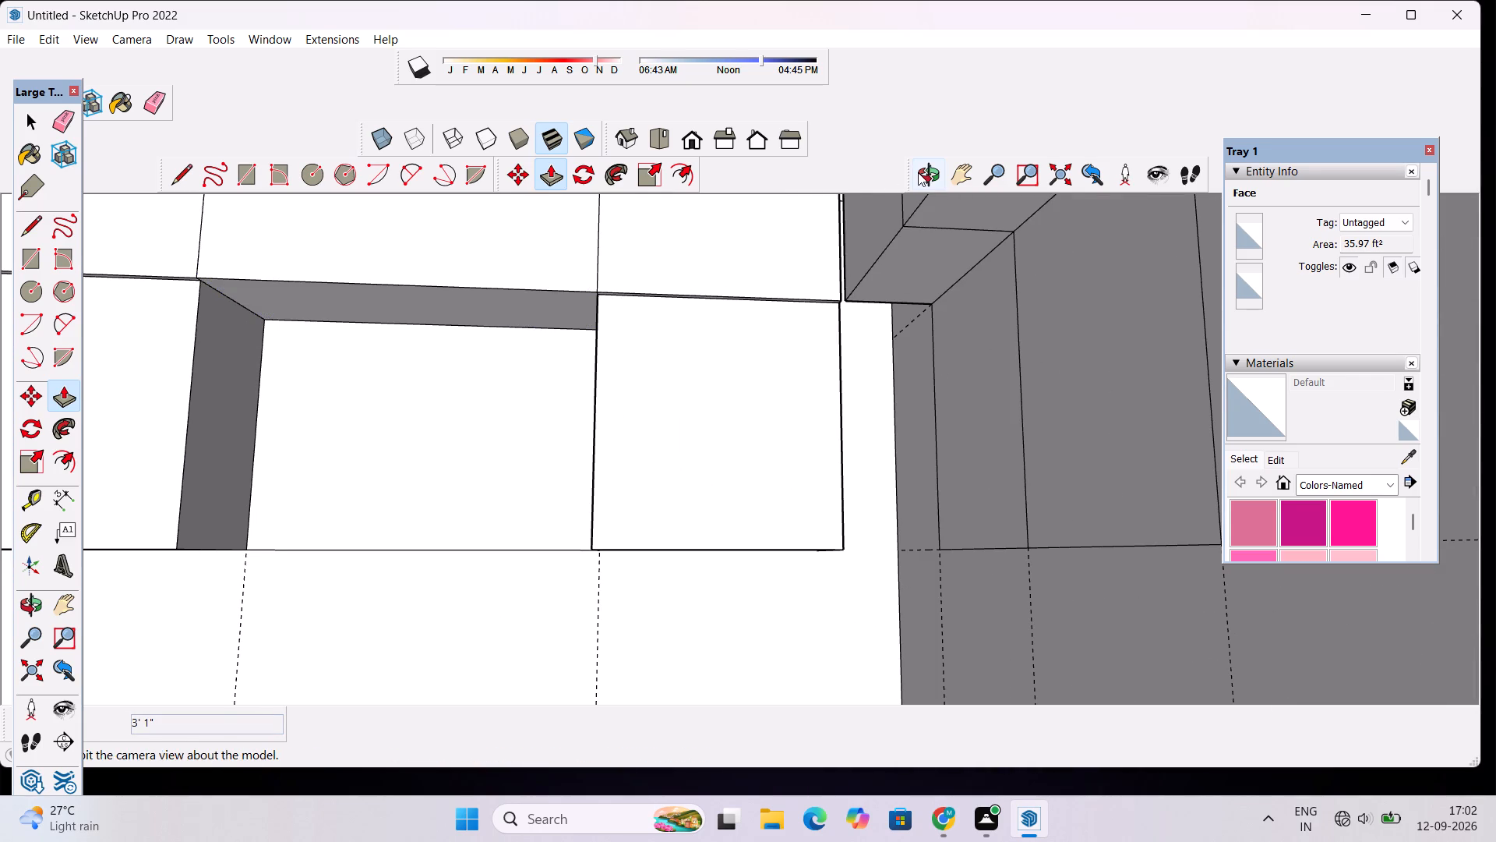
Examine the new lower-row corner cabinet against the neighbouring wall cabinets and the whole kitchen from several angles.
left_click(919, 172)
left_click_drag(812, 288, 807, 366)
scroll(813, 343, "down", 7)
left_click_drag(601, 361, 697, 381)
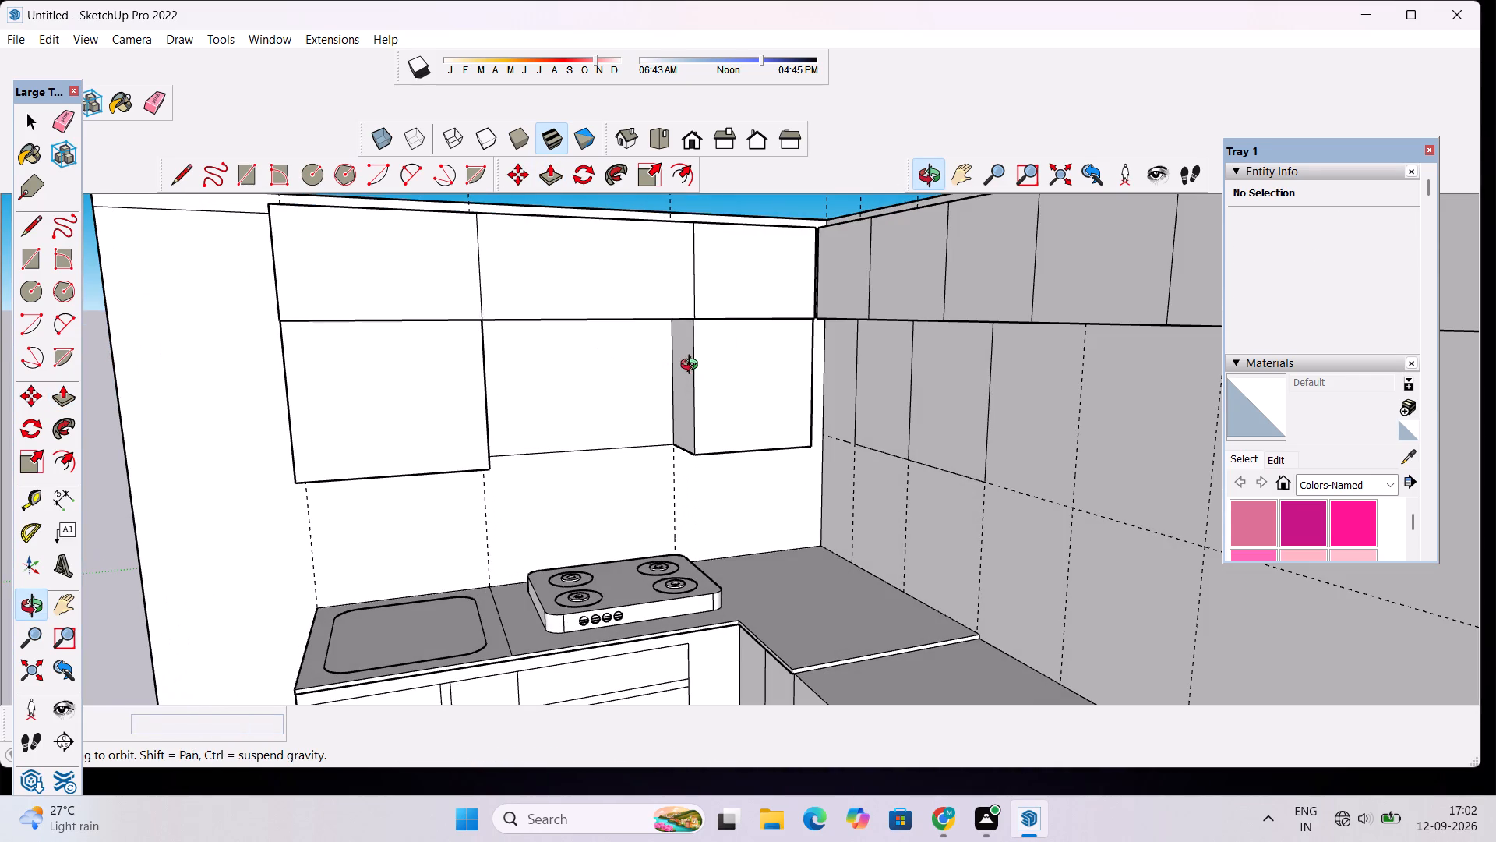
scroll(700, 367, "down", 3)
scroll(502, 308, "up", 4)
left_click_drag(500, 308, 509, 329)
scroll(527, 310, "up", 3)
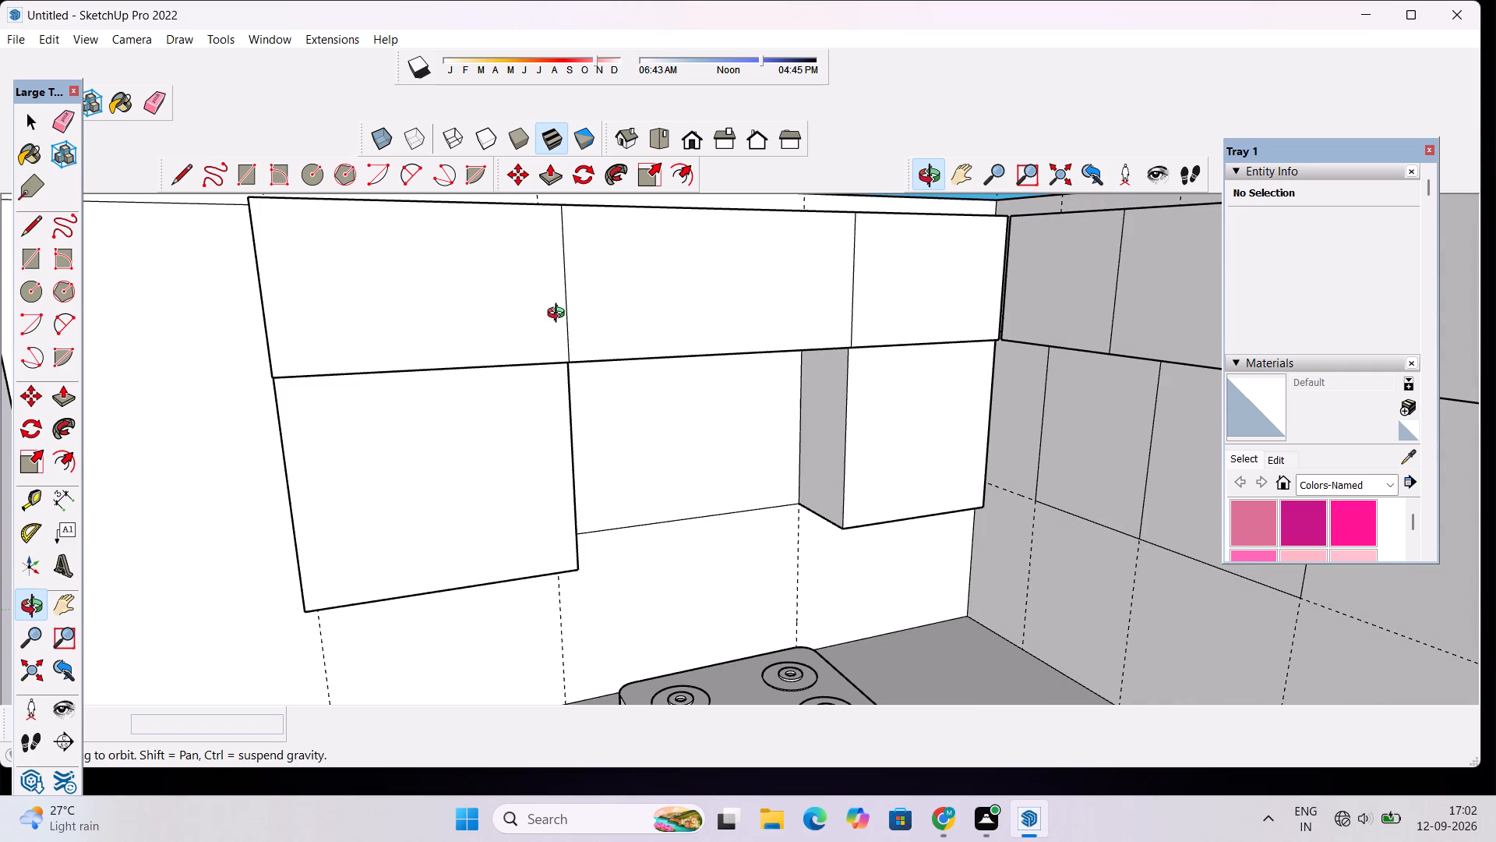
scroll(559, 315, "down", 6)
left_click_drag(530, 322, 718, 295)
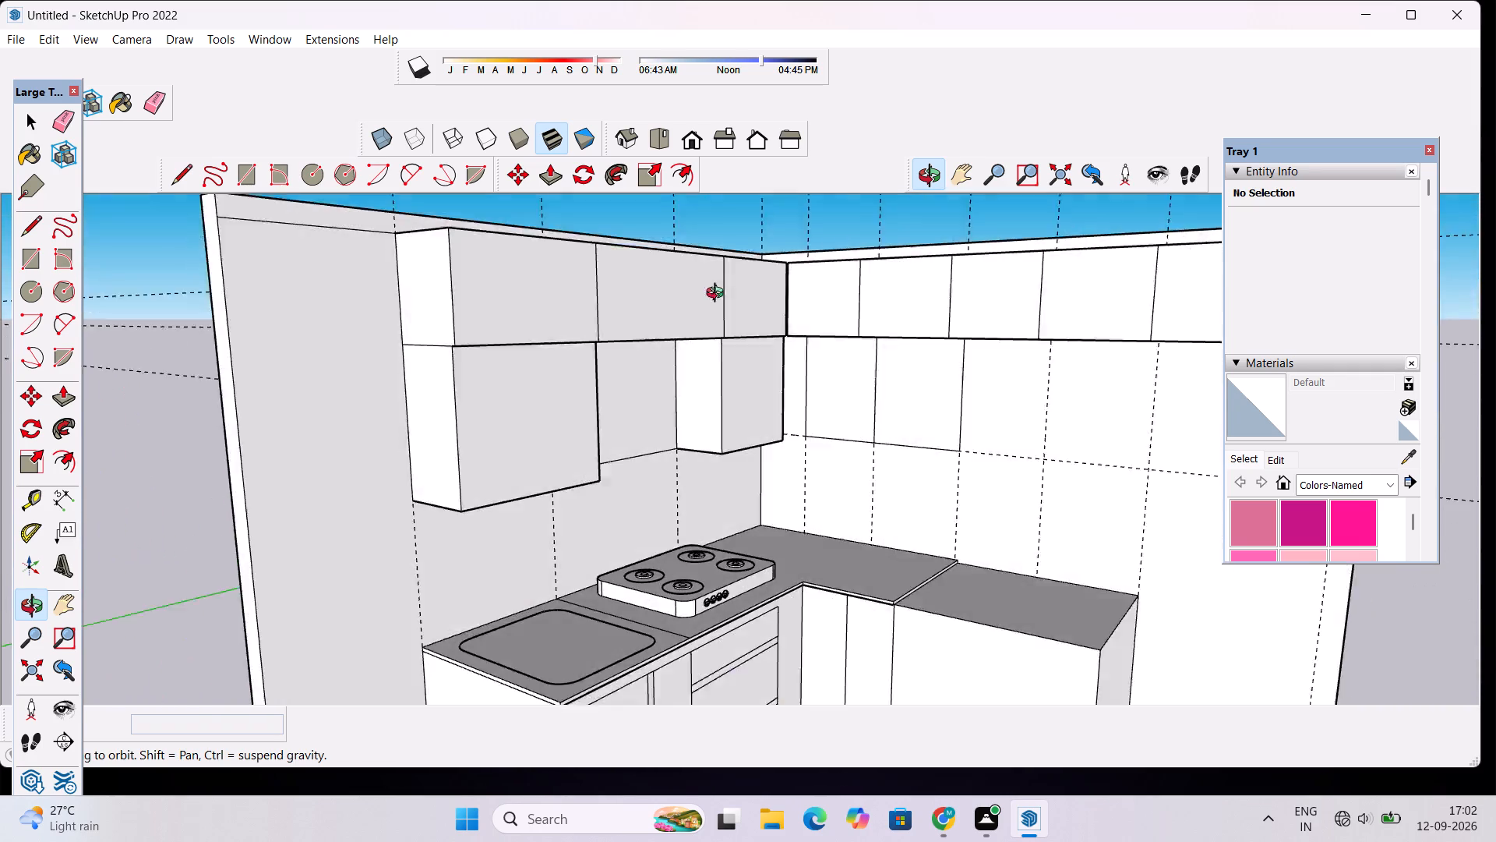
left_click_drag(718, 295, 720, 366)
scroll(695, 334, "down", 5)
left_click_drag(705, 373, 647, 323)
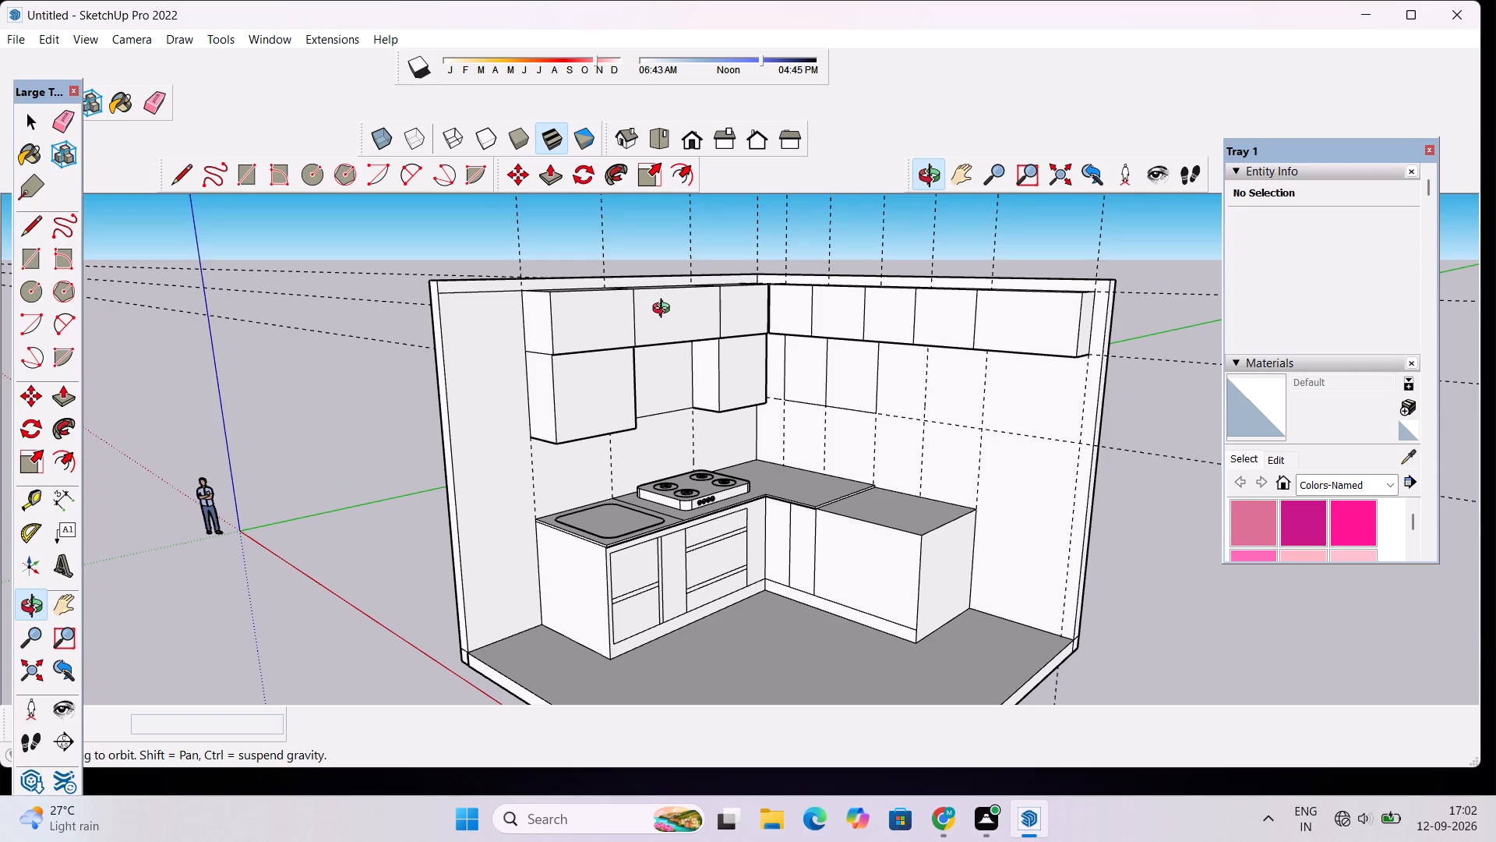
scroll(672, 292, "down", 5)
scroll(649, 359, "up", 5)
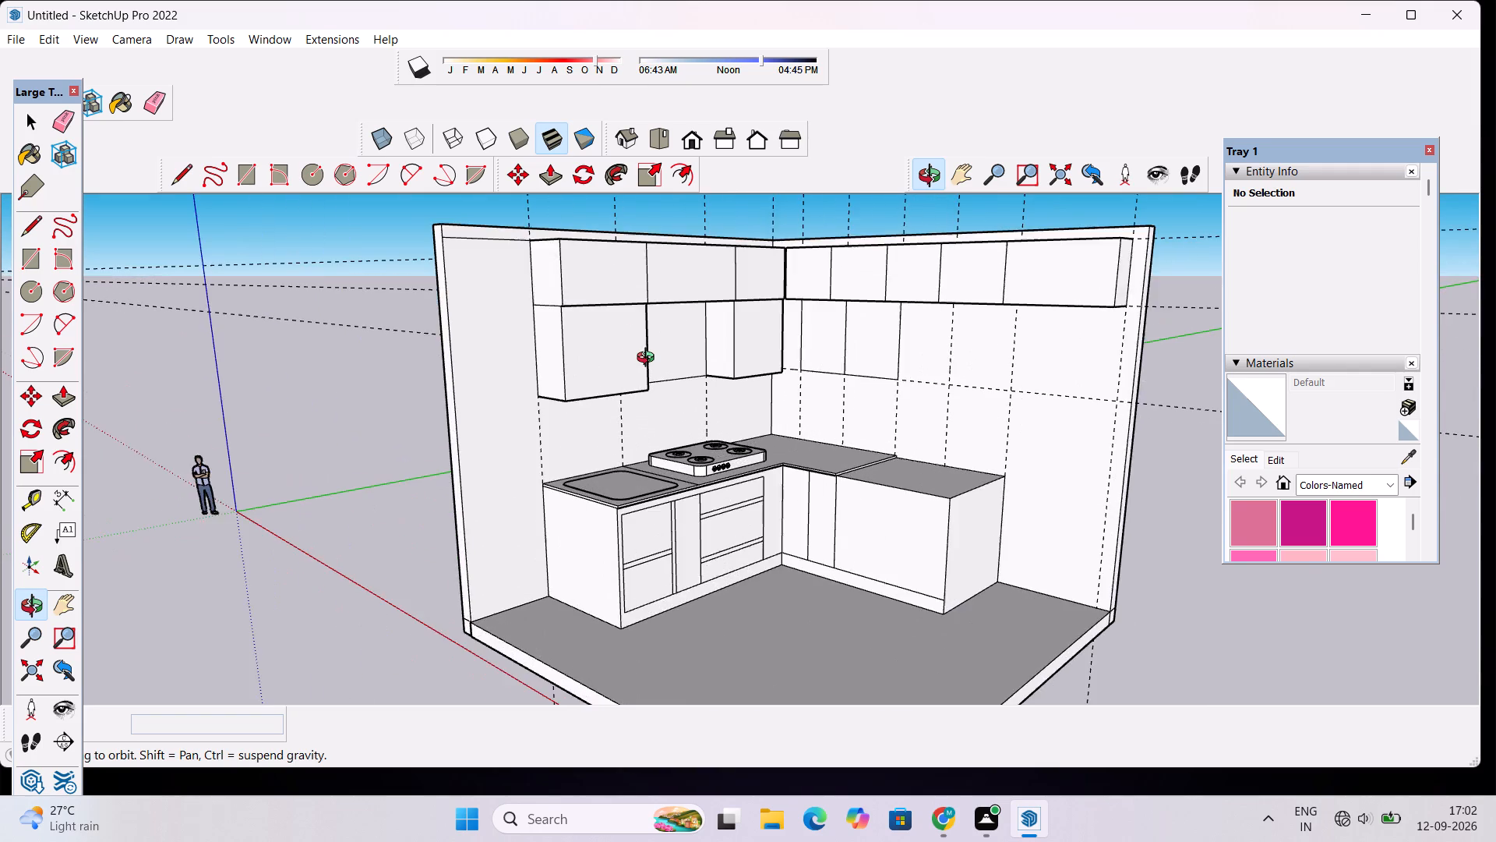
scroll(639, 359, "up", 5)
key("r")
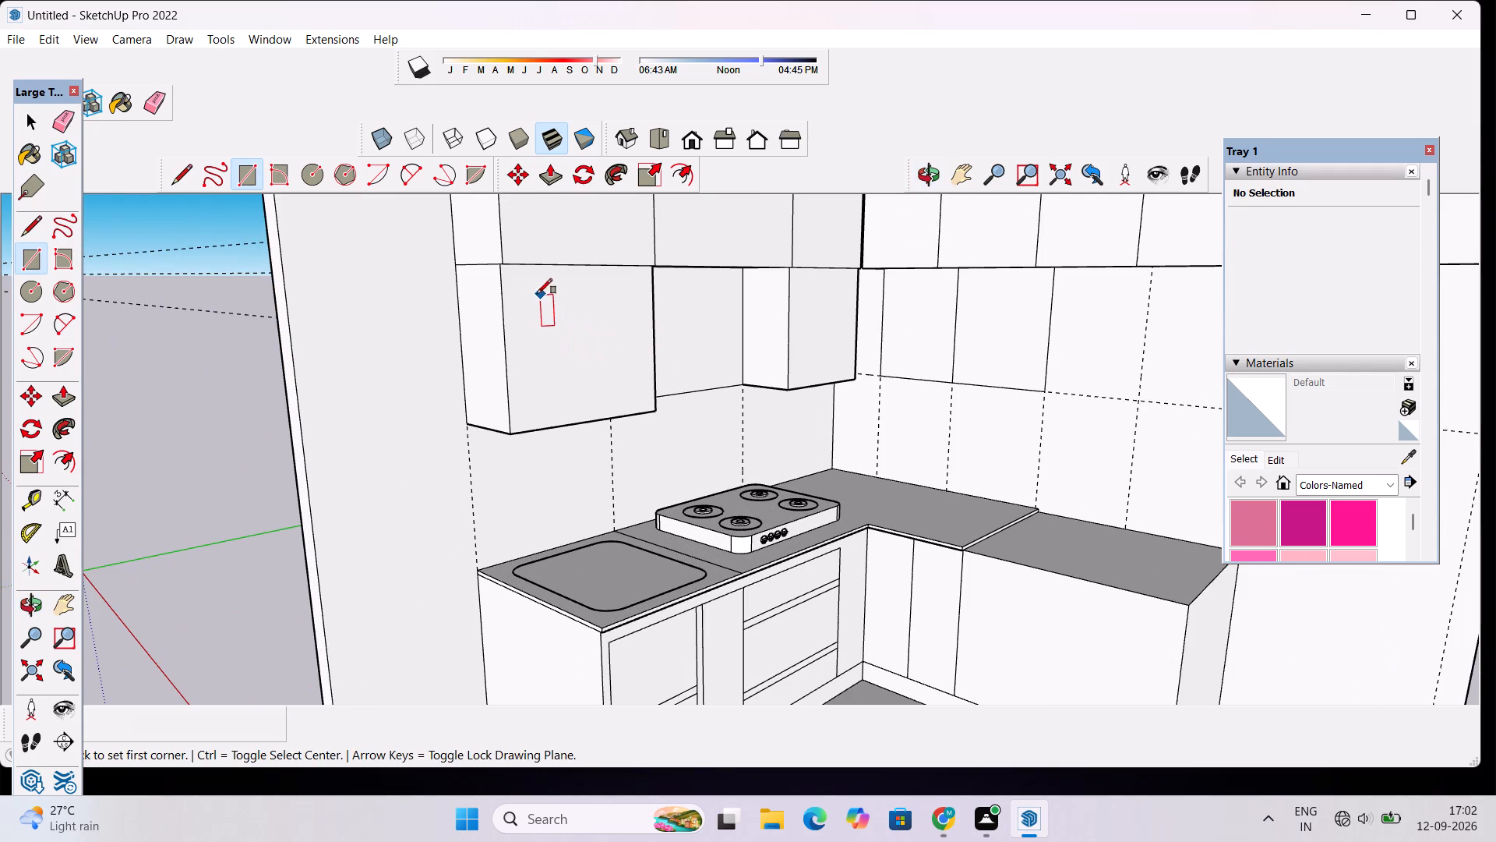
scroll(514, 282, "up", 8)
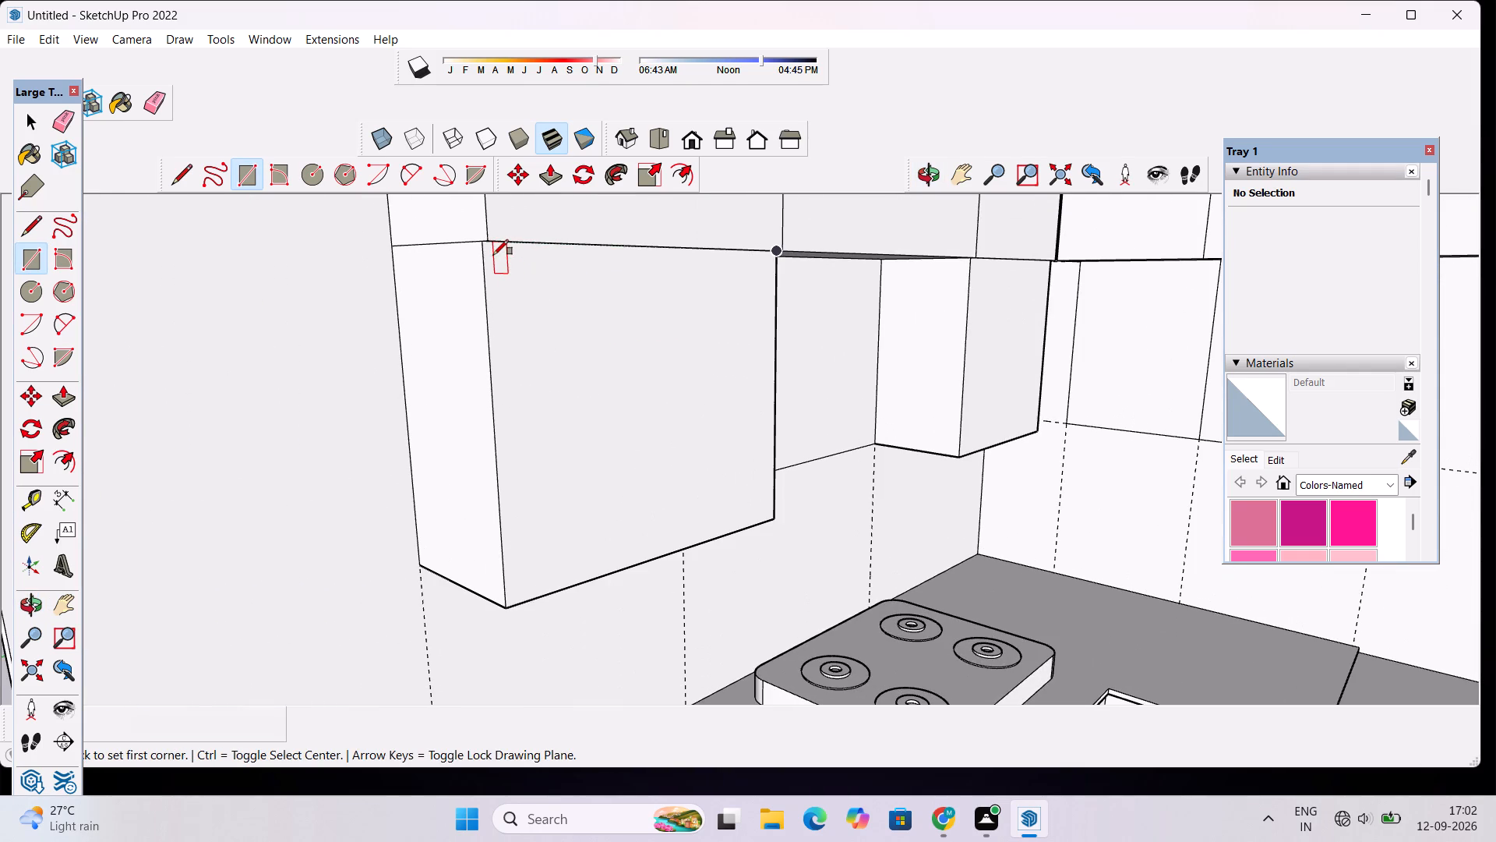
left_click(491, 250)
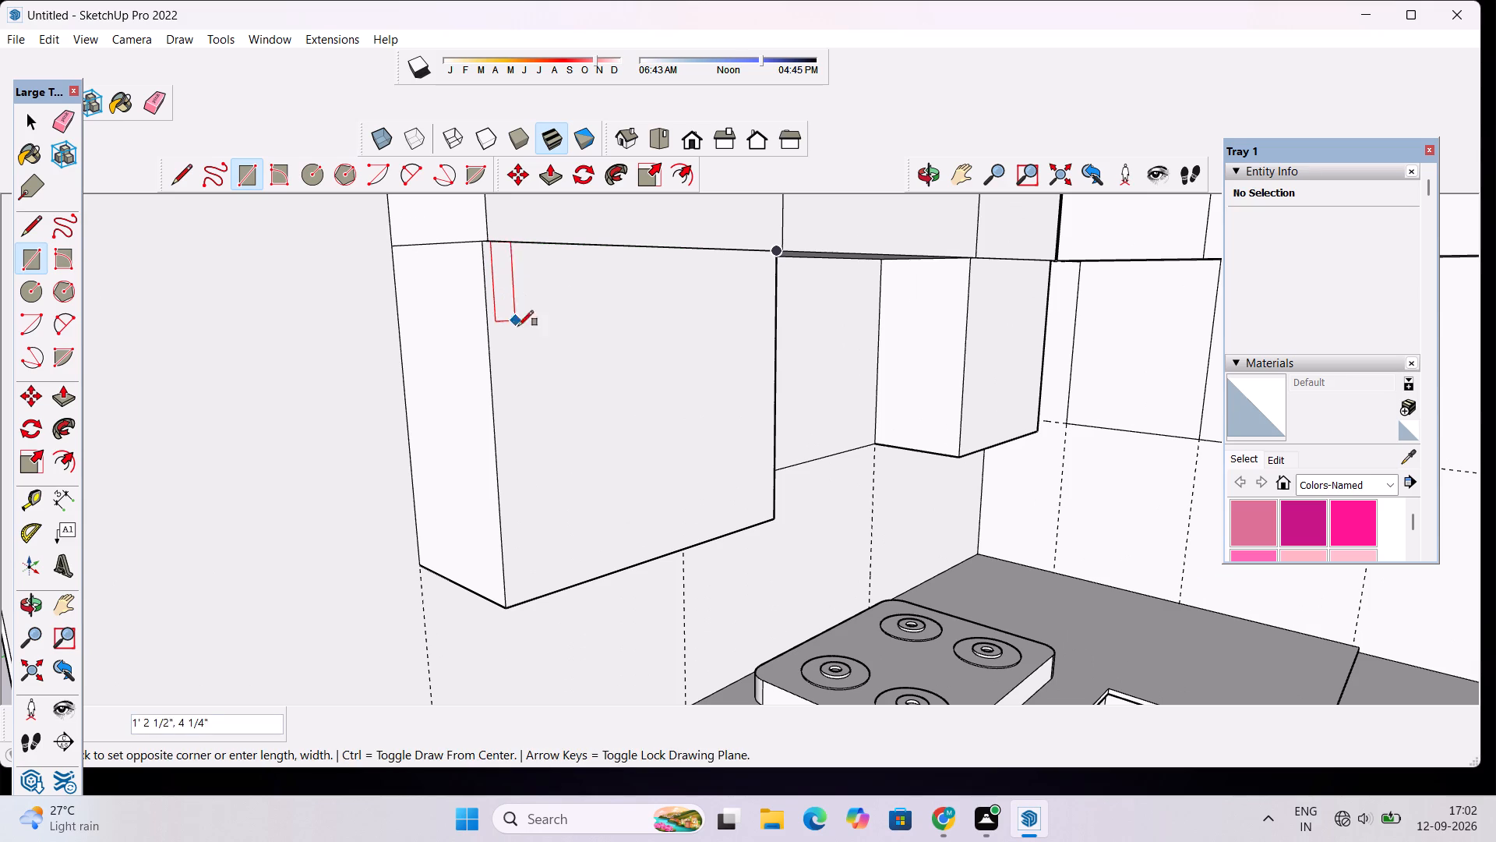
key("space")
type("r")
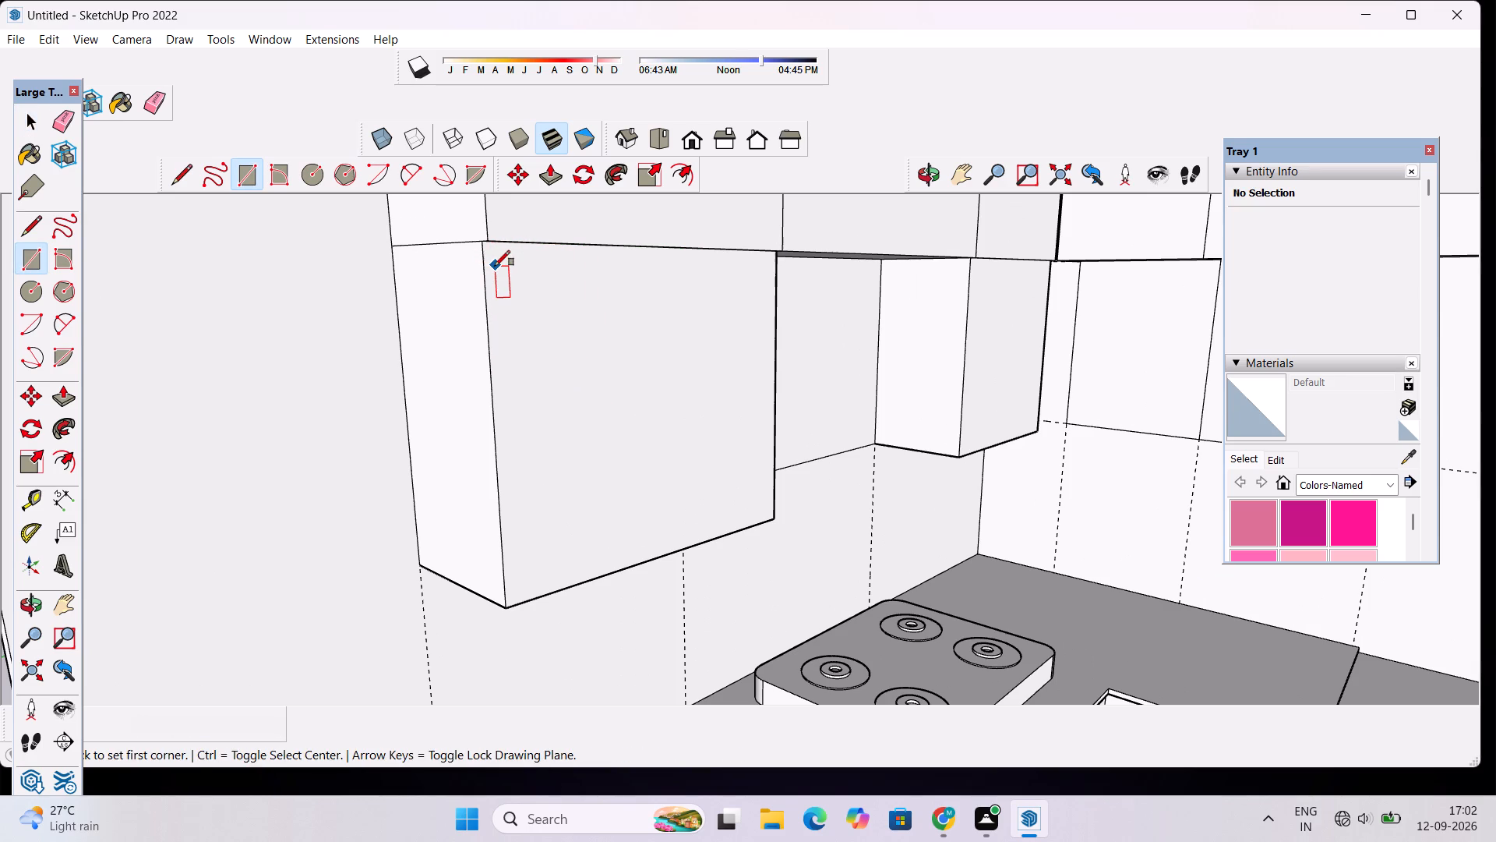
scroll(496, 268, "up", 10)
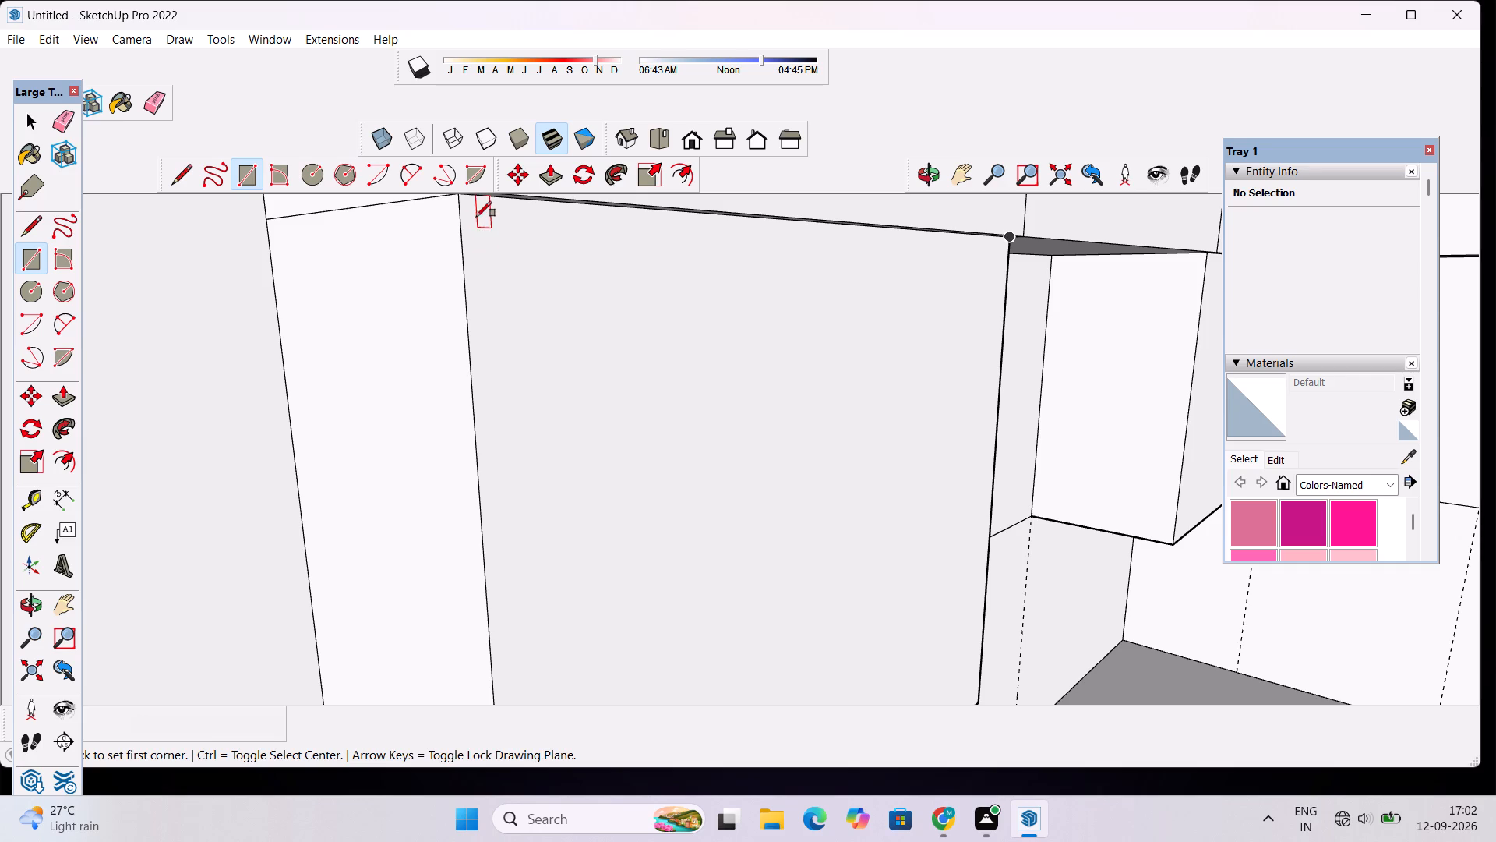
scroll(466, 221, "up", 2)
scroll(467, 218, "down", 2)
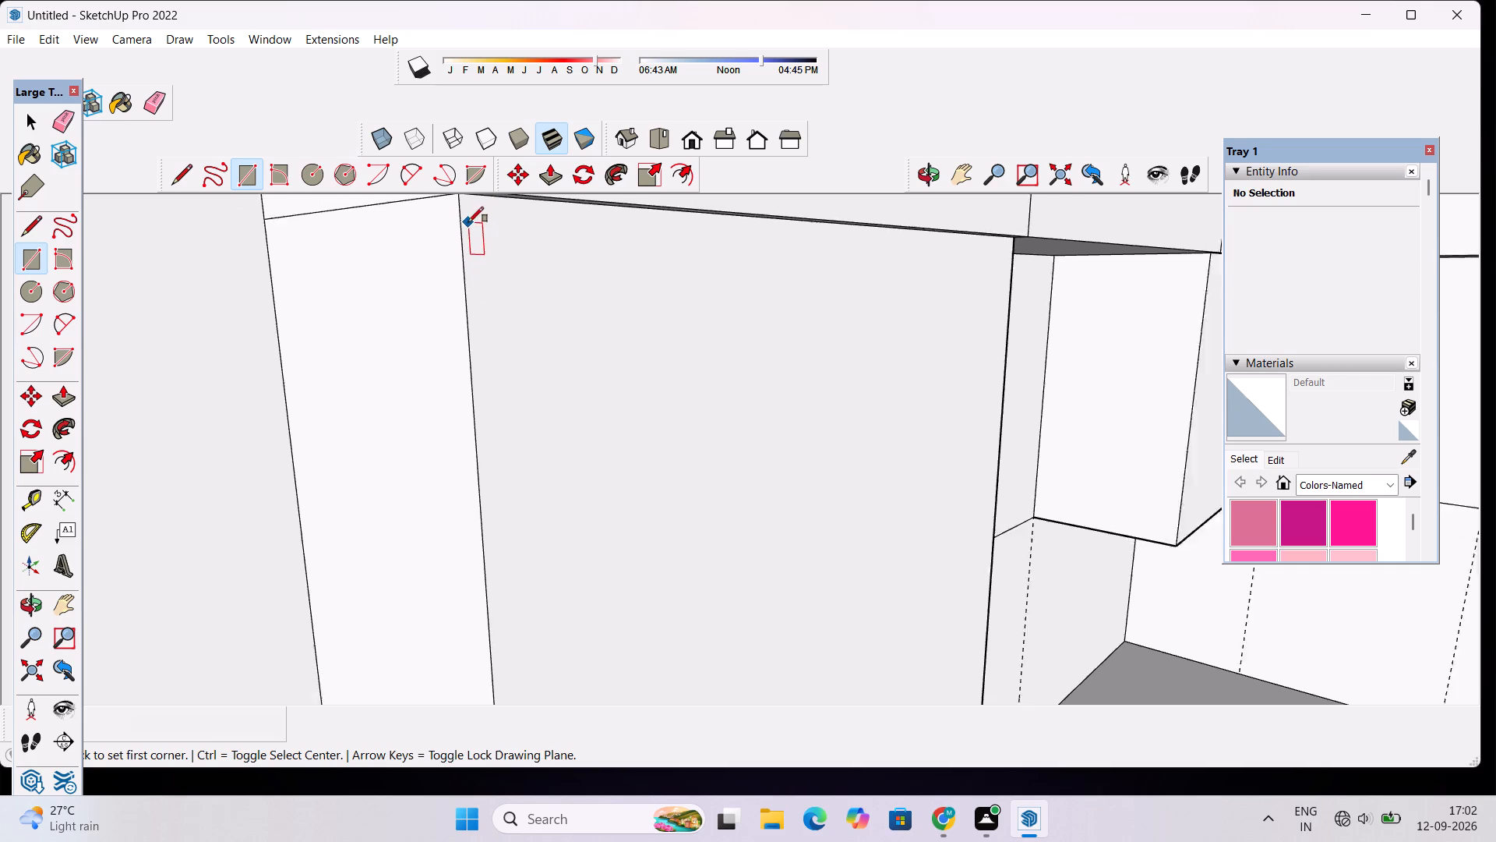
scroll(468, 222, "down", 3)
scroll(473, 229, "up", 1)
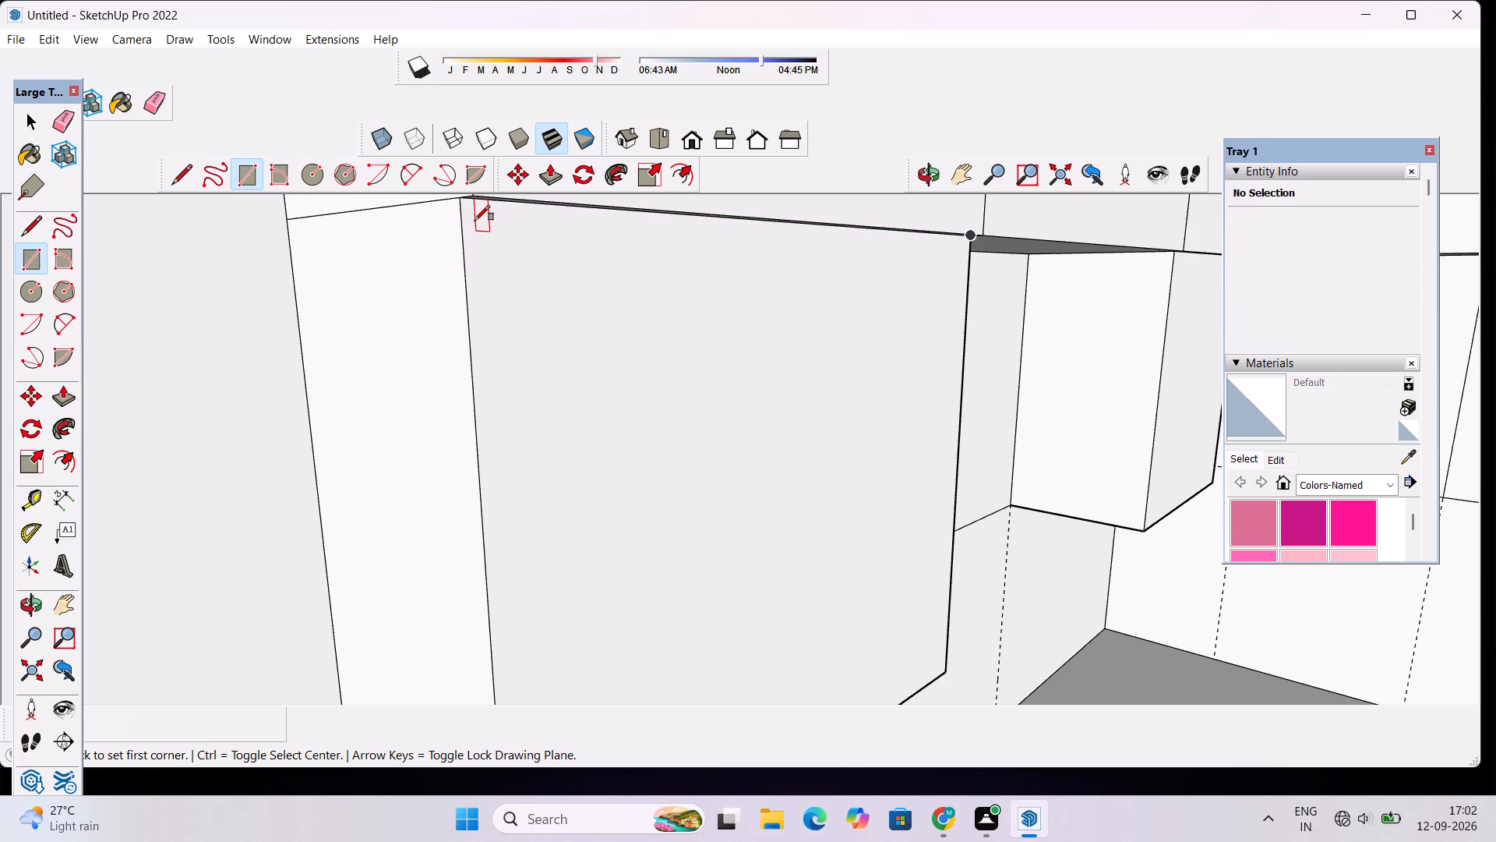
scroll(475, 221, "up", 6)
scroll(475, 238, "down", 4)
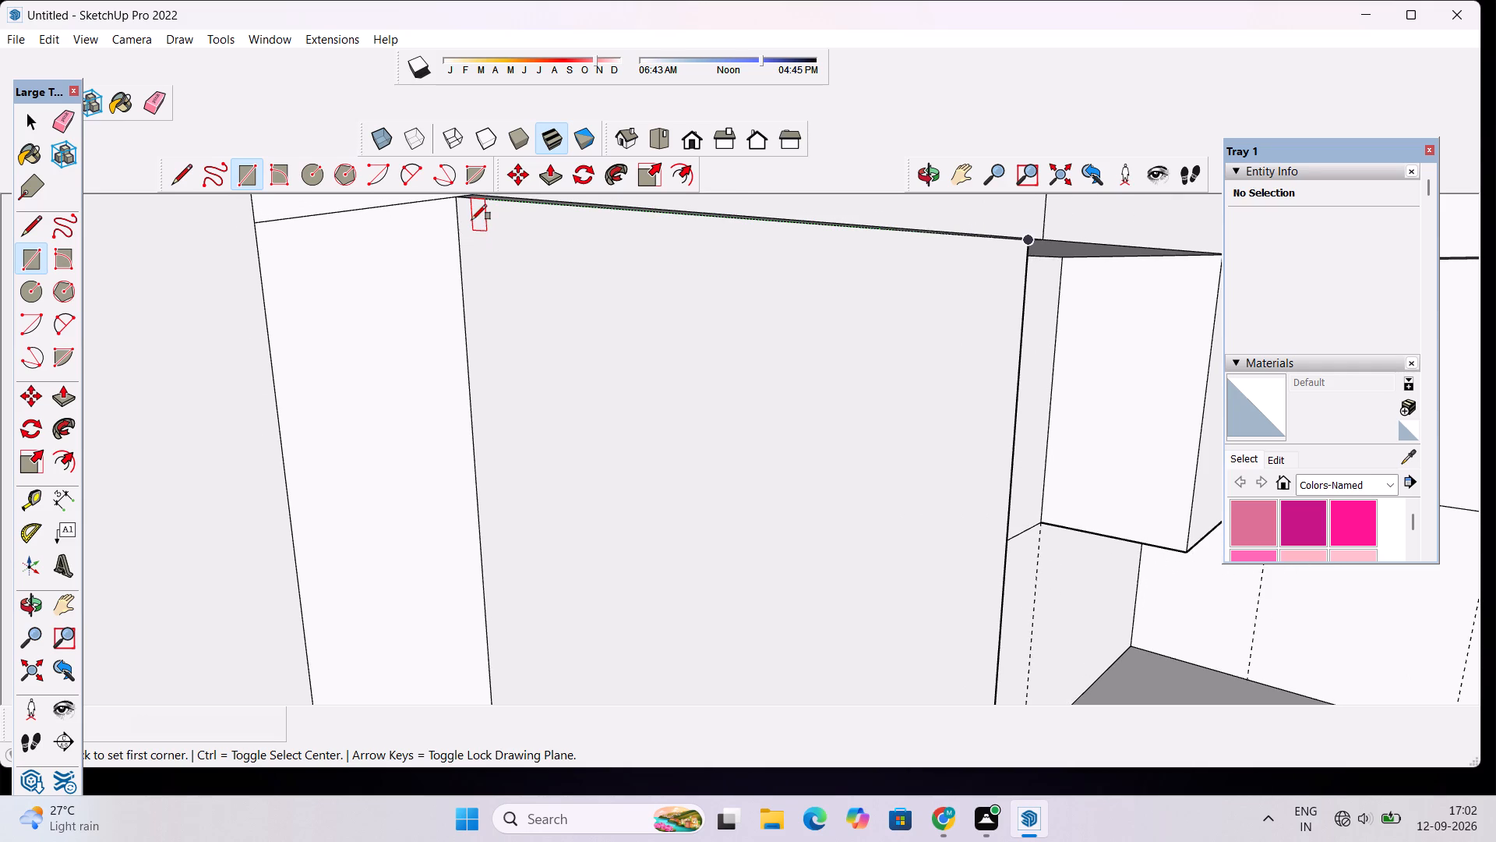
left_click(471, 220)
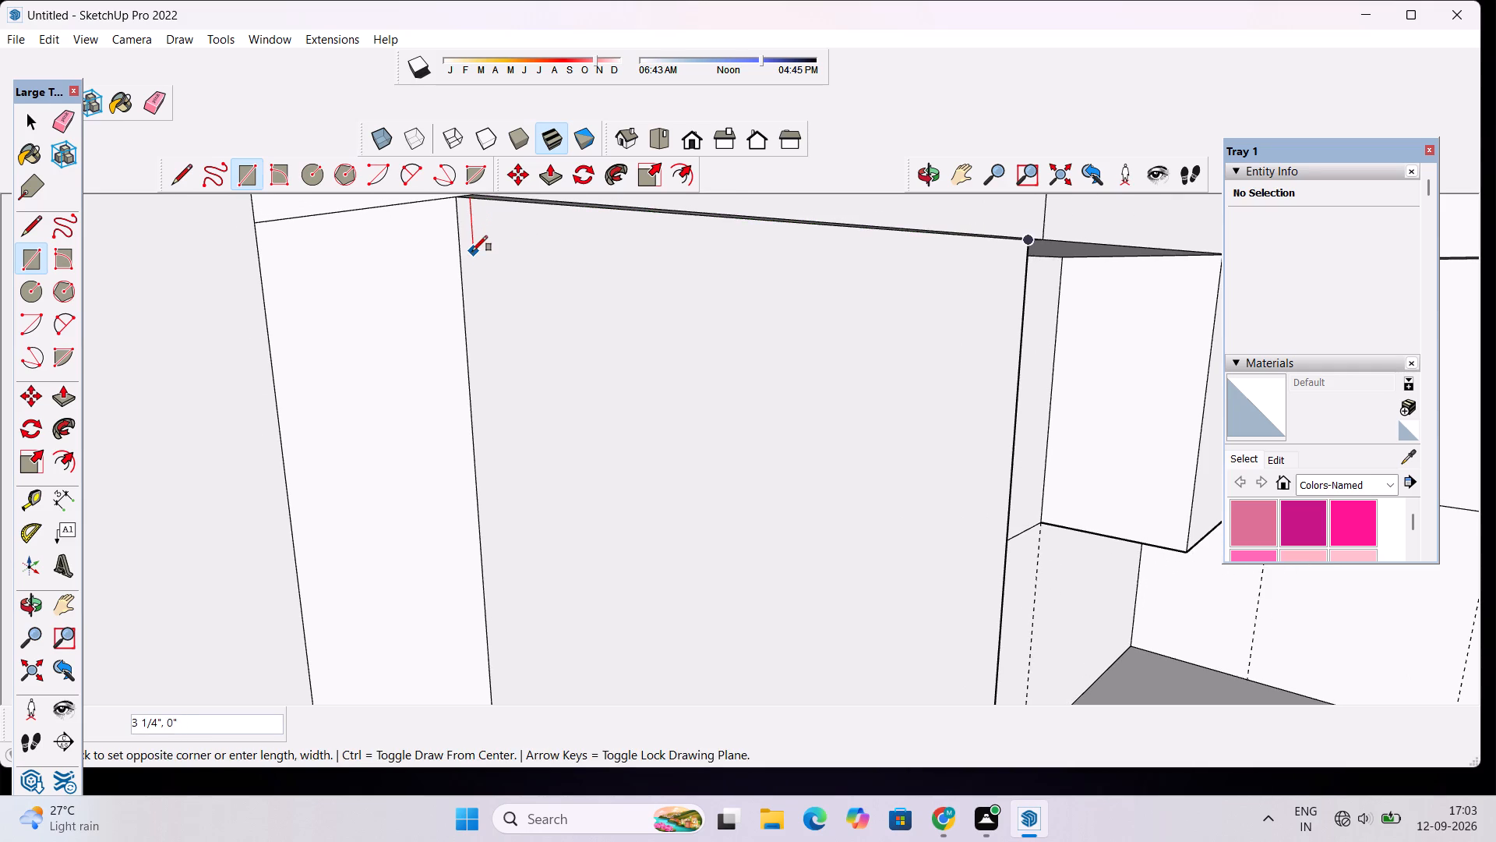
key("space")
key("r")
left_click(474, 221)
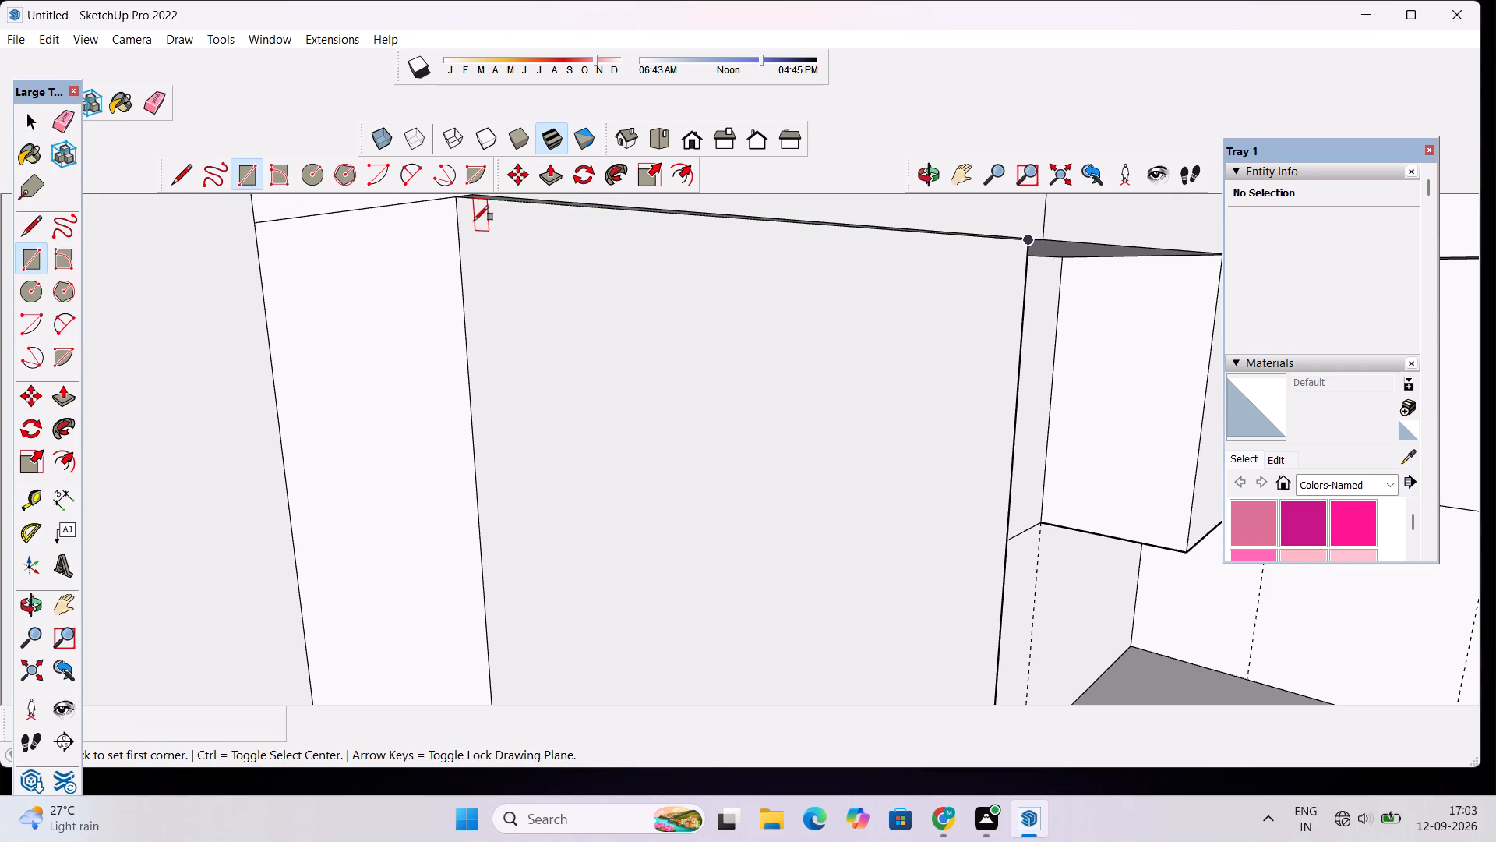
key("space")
Draw a door-panel rectangle about 6' 10 3/4" by 2' 6 3/8" on the upper part of the lower-row end cabinet's front, farthest from the corner.
key("r")
scroll(470, 220, "up", 6)
scroll(473, 245, "down", 10)
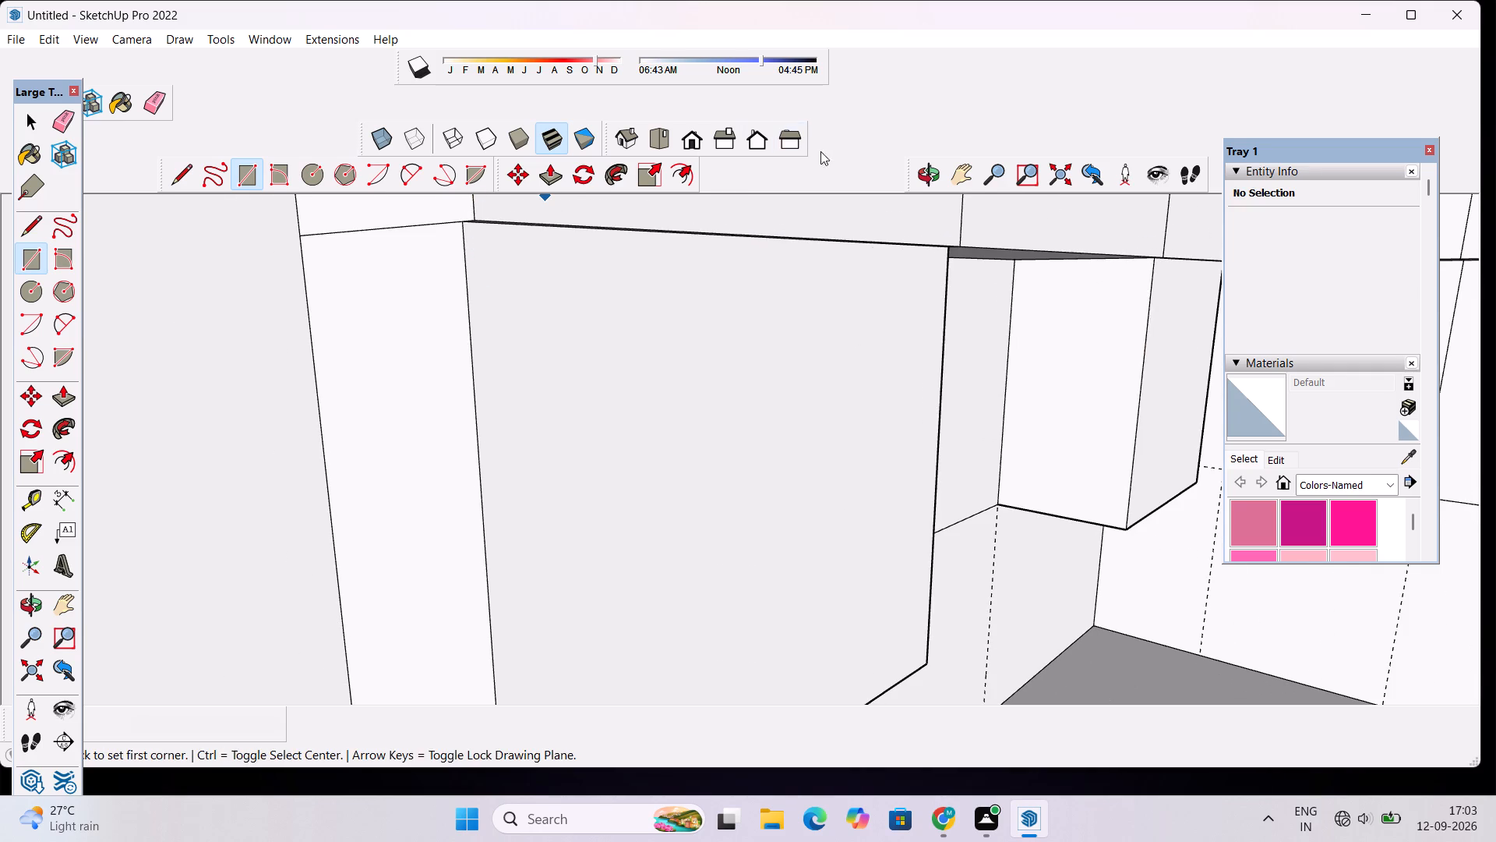
left_click(957, 179)
left_click_drag(527, 259, 537, 326)
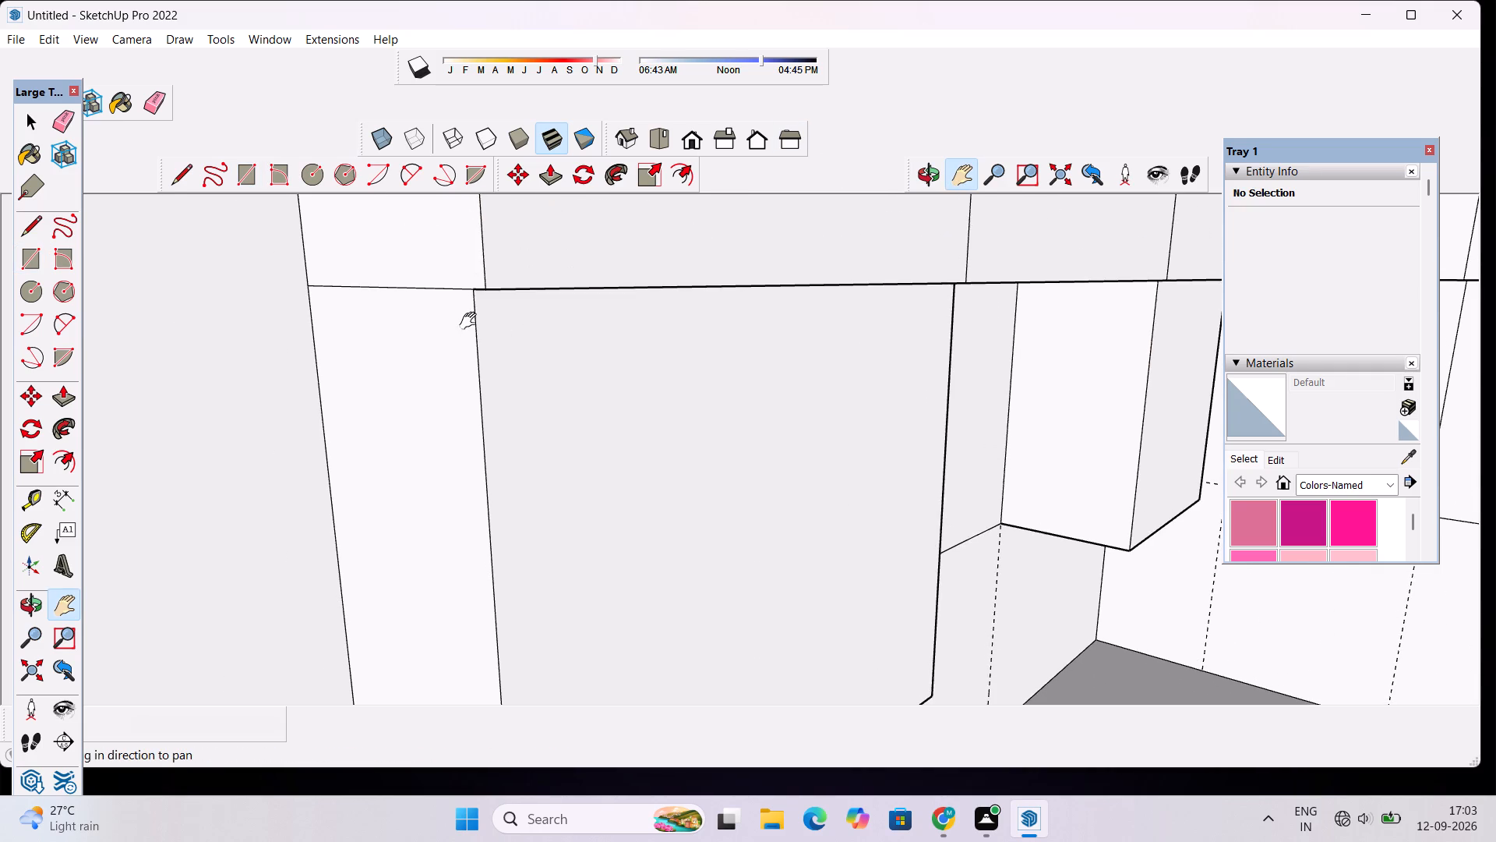
scroll(467, 313, "up", 12)
key("r")
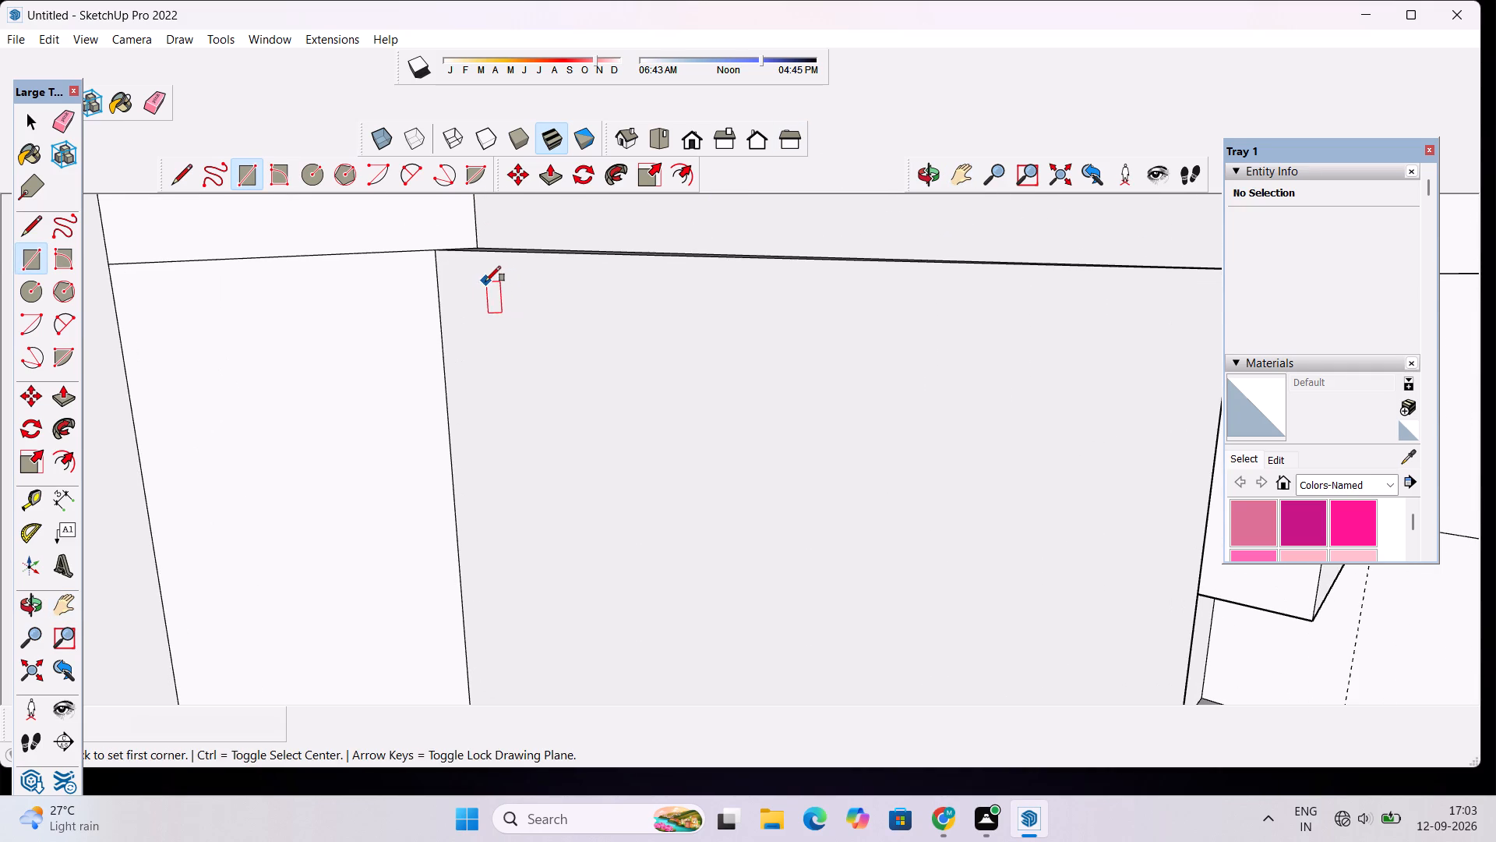
left_click(463, 274)
scroll(496, 310, "down", 6)
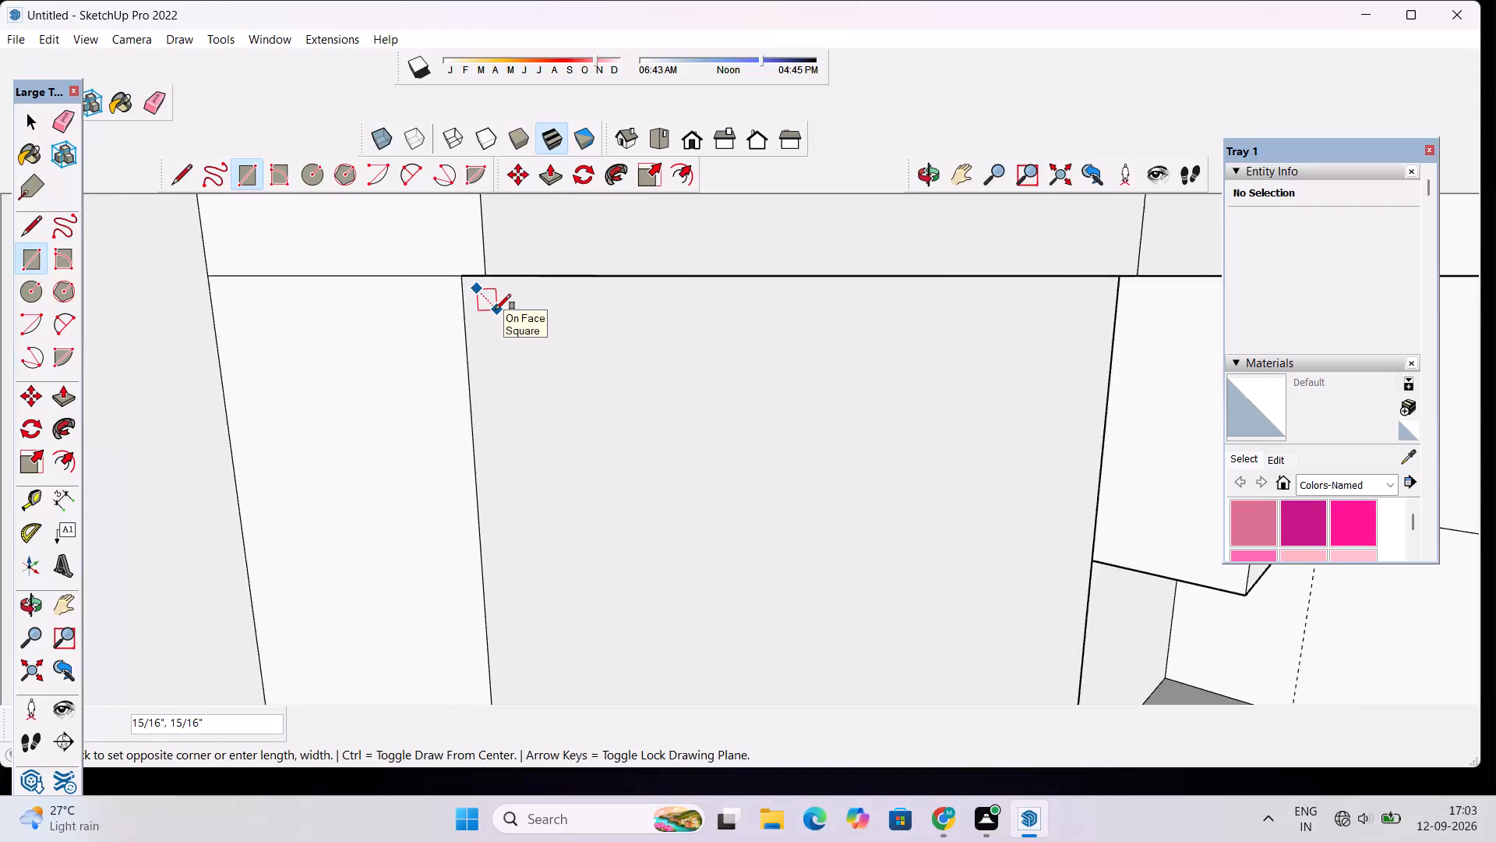
scroll(496, 310, "down", 3)
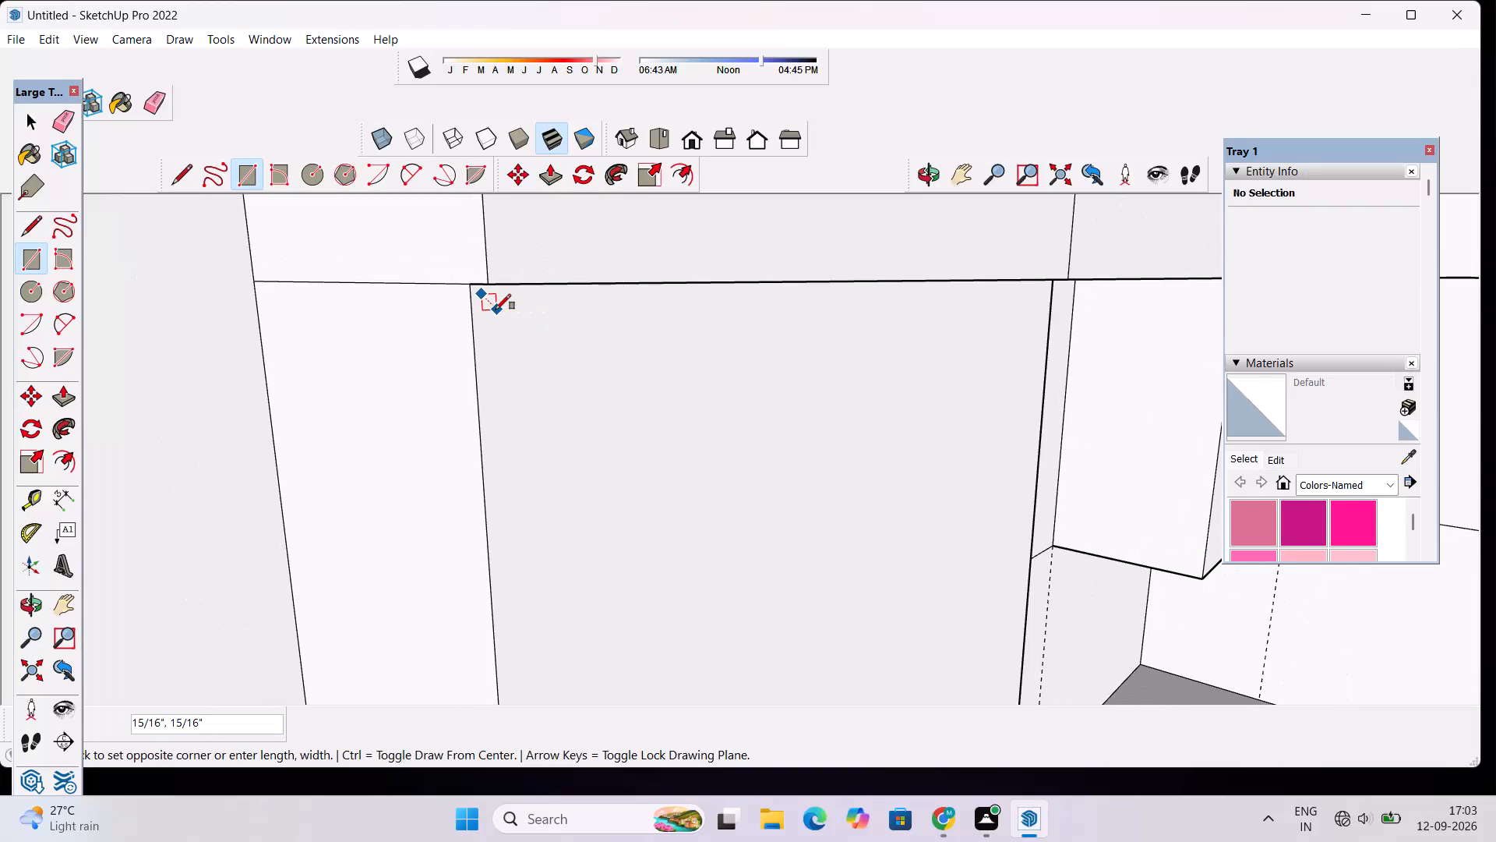
scroll(524, 327, "down", 9)
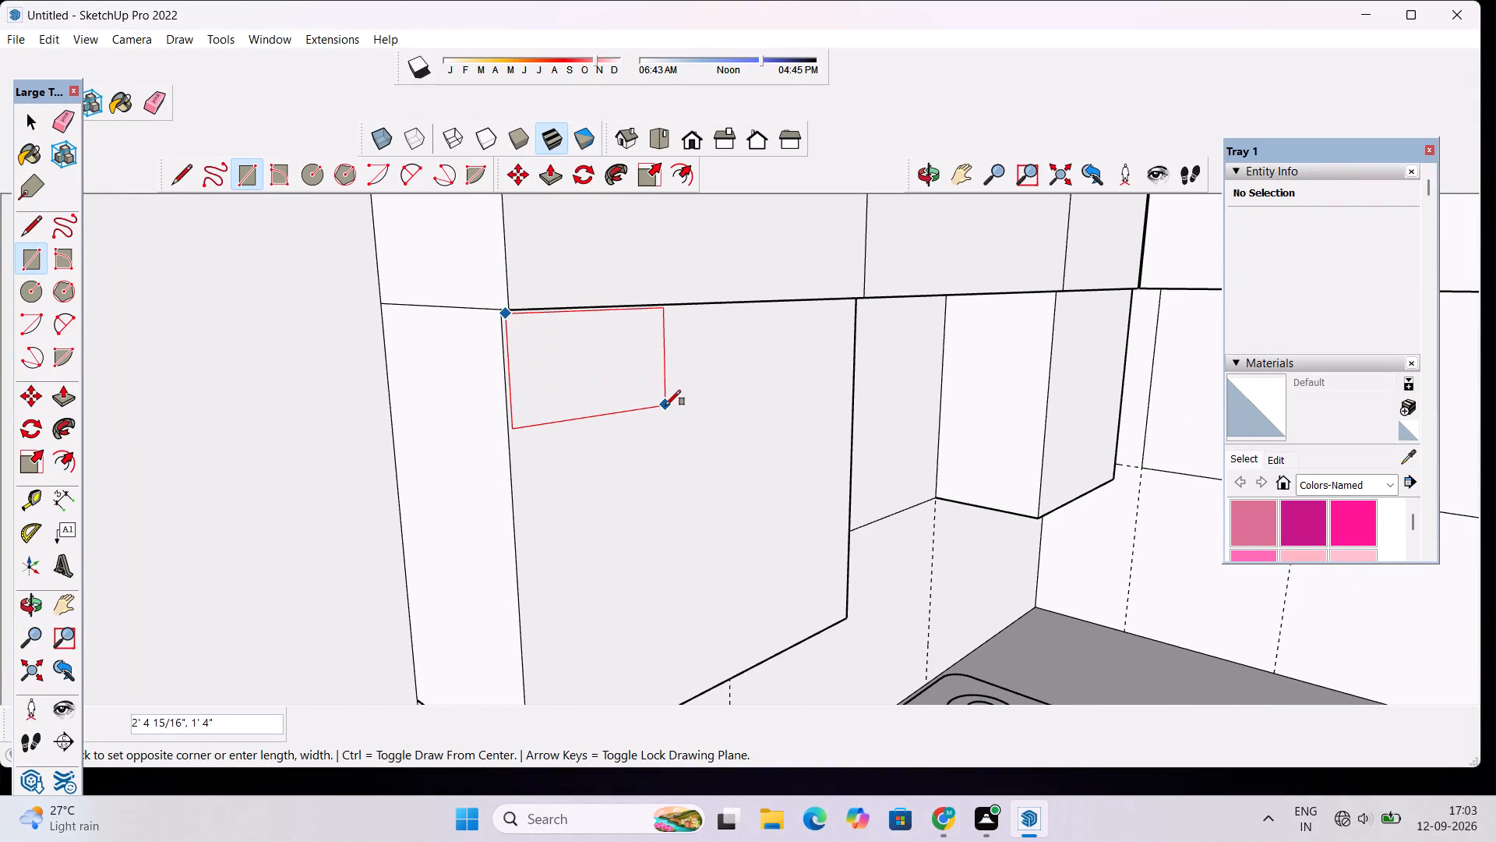
scroll(778, 416, "down", 5)
scroll(797, 435, "up", 8)
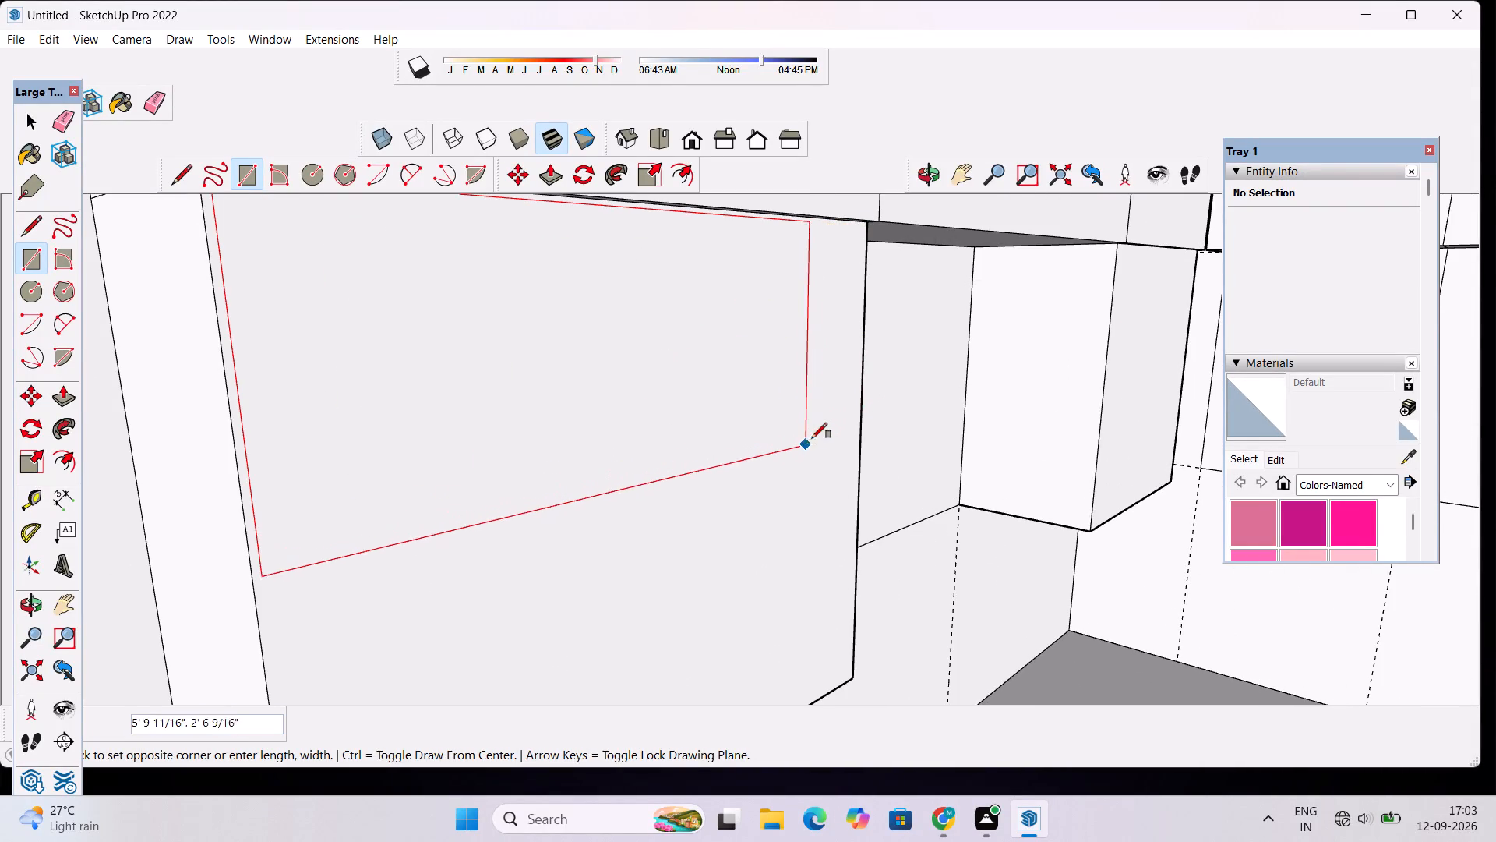
scroll(851, 424, "up", 8)
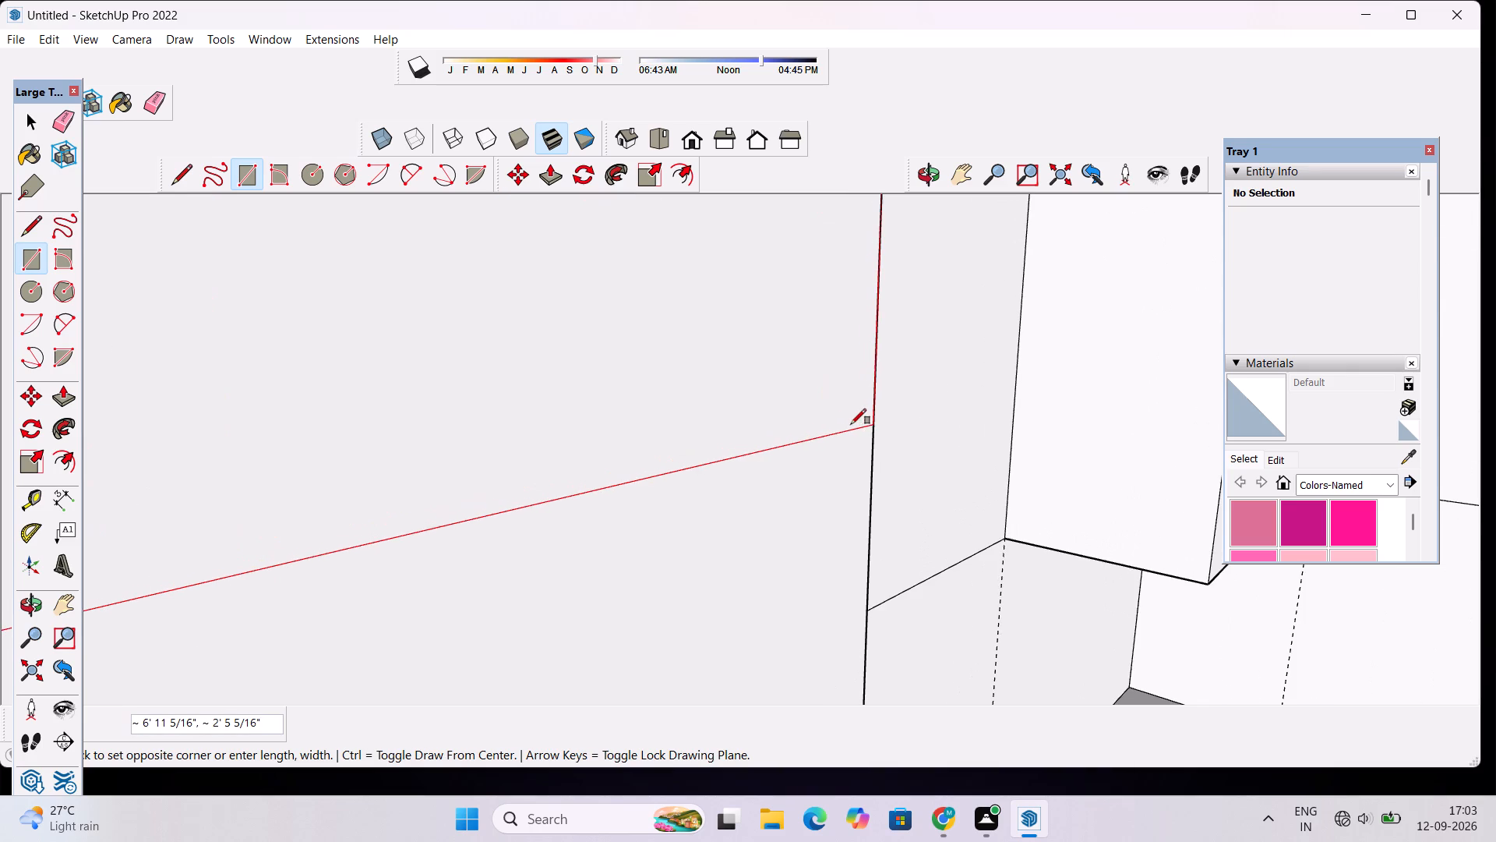
scroll(859, 438, "up", 8)
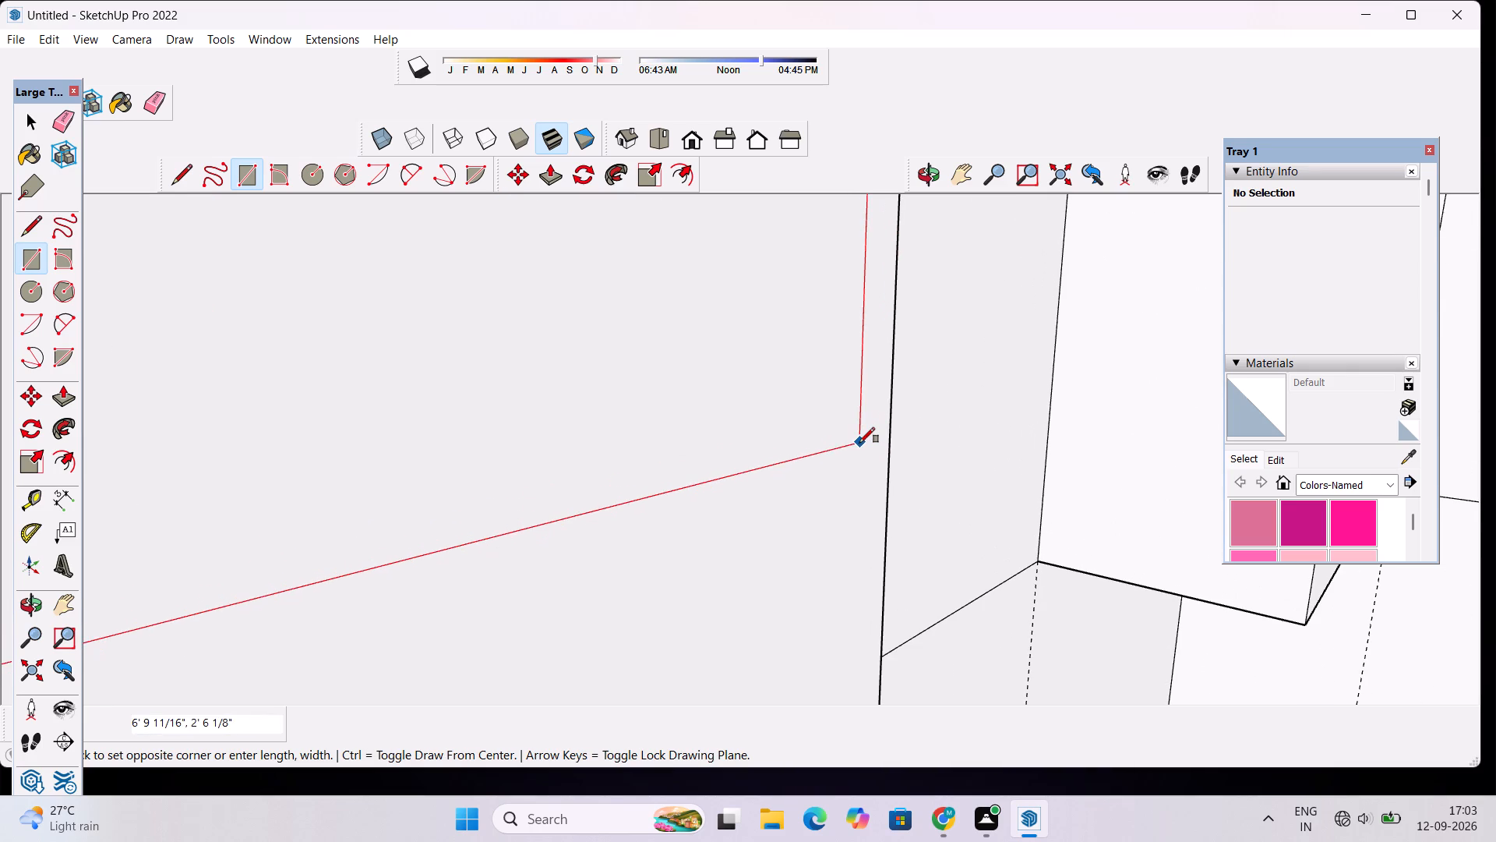
scroll(883, 444, "up", 8)
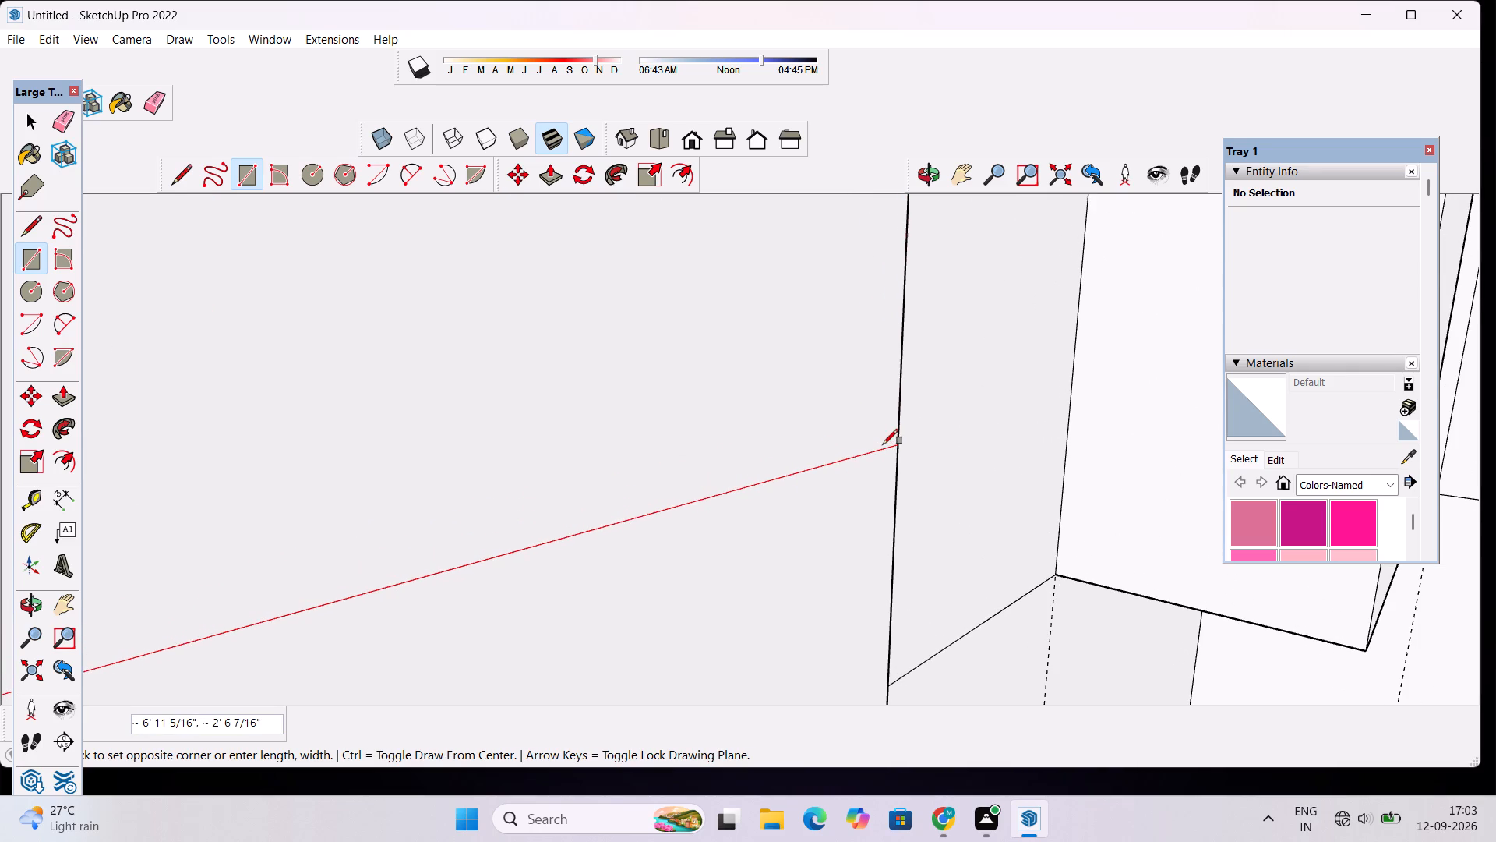
left_click(874, 446)
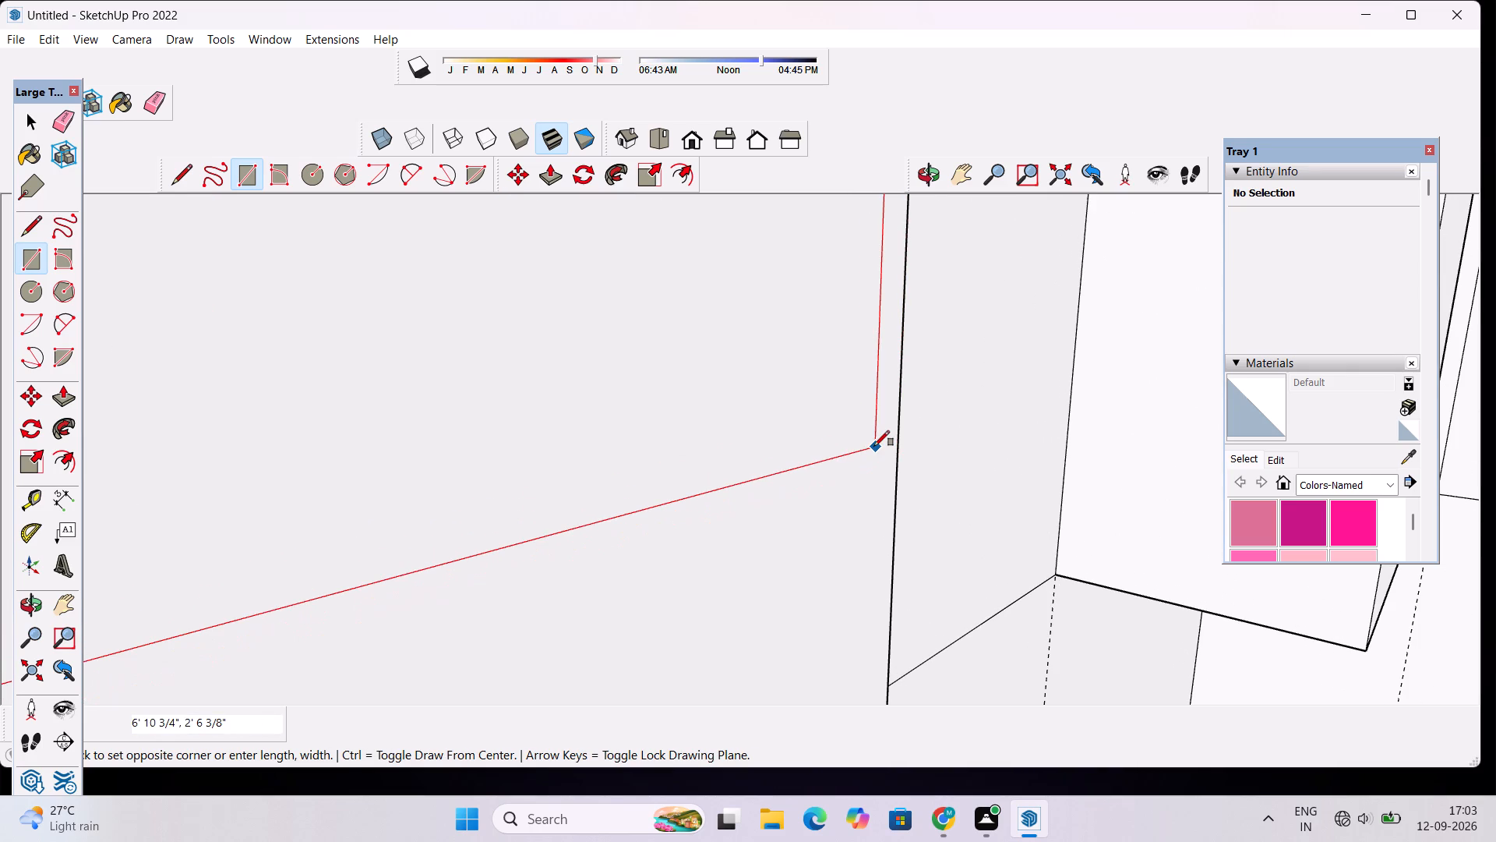
Copy the door-panel rectangle with its edges about 2' 7 1/2" straight down on the same end-cabinet front, leaving a narrow gap between the panels.
left_click(918, 178)
left_click_drag(1000, 377, 880, 361)
scroll(987, 354, "down", 9)
scroll(816, 357, "down", 3)
left_click_drag(792, 395, 734, 382)
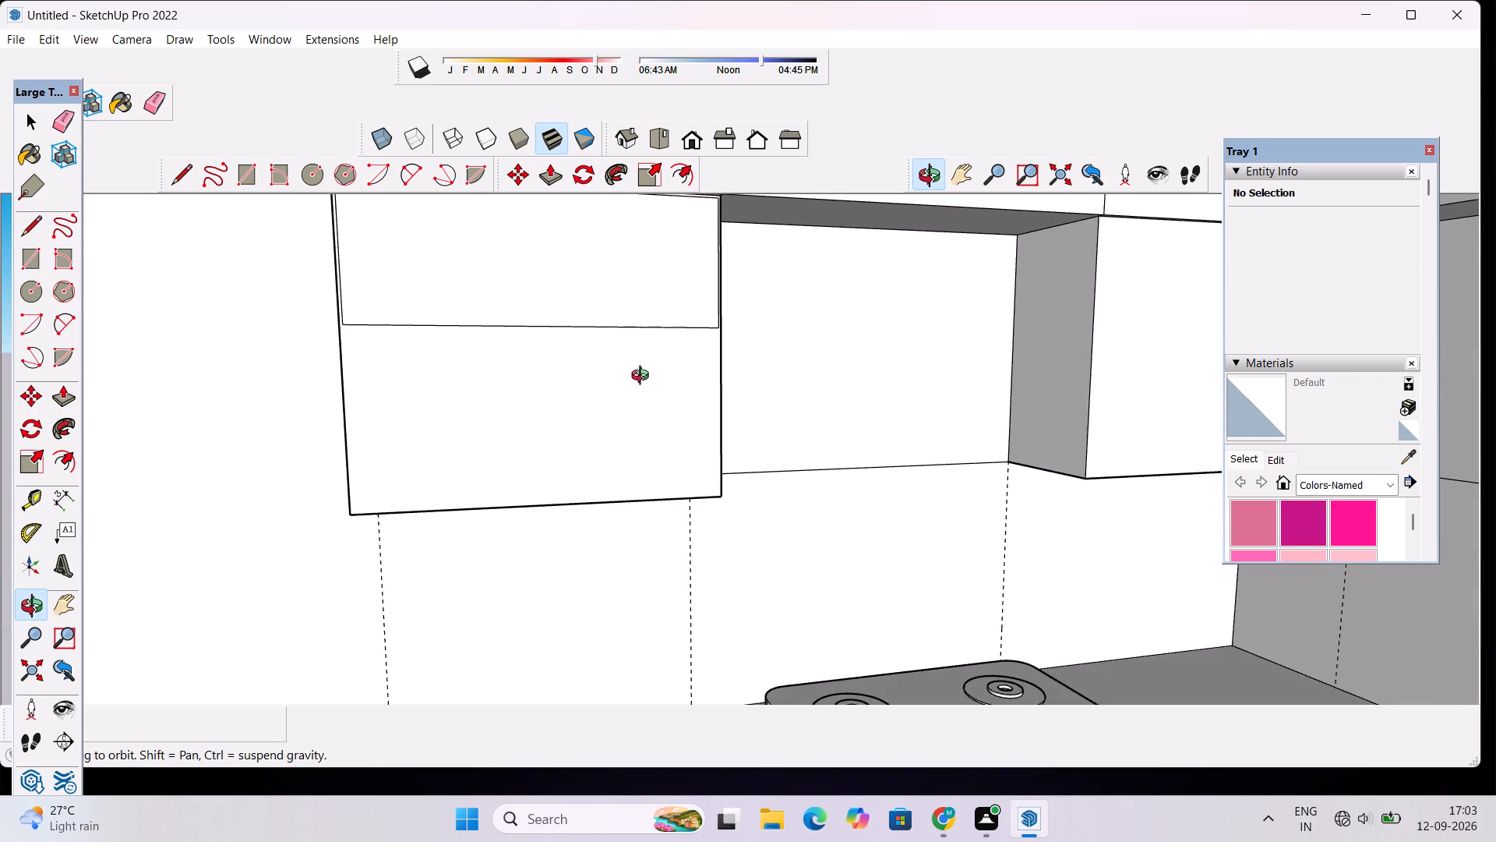
scroll(644, 377, "down", 2)
left_click_drag(566, 344, 619, 446, "shift")
scroll(688, 388, "up", 4)
scroll(775, 394, "up", 4)
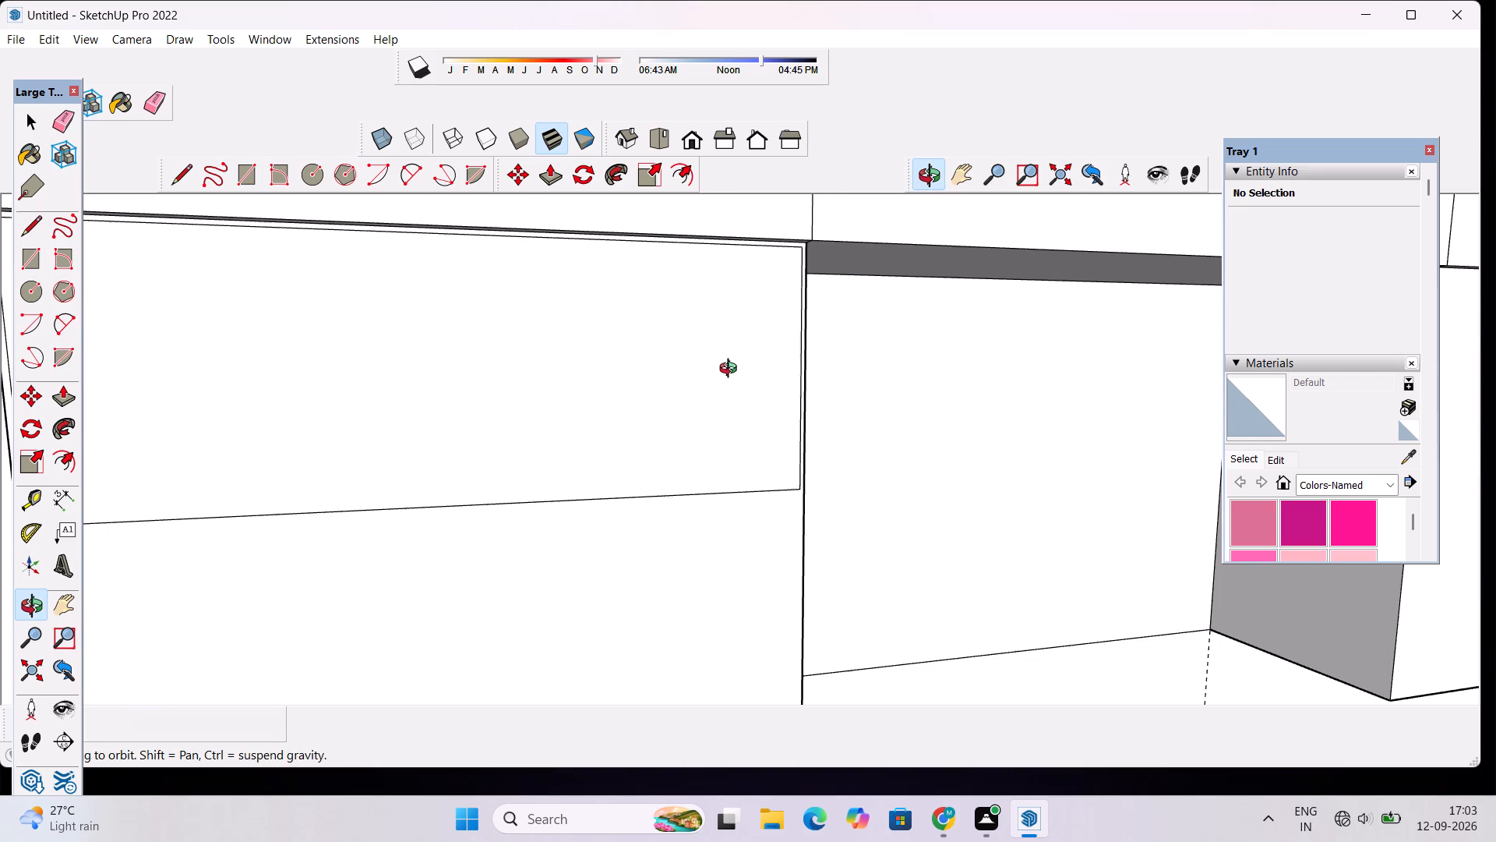
scroll(729, 367, "down", 4)
left_click_drag(704, 437, 704, 412, "shift")
key("space")
double_click(693, 393)
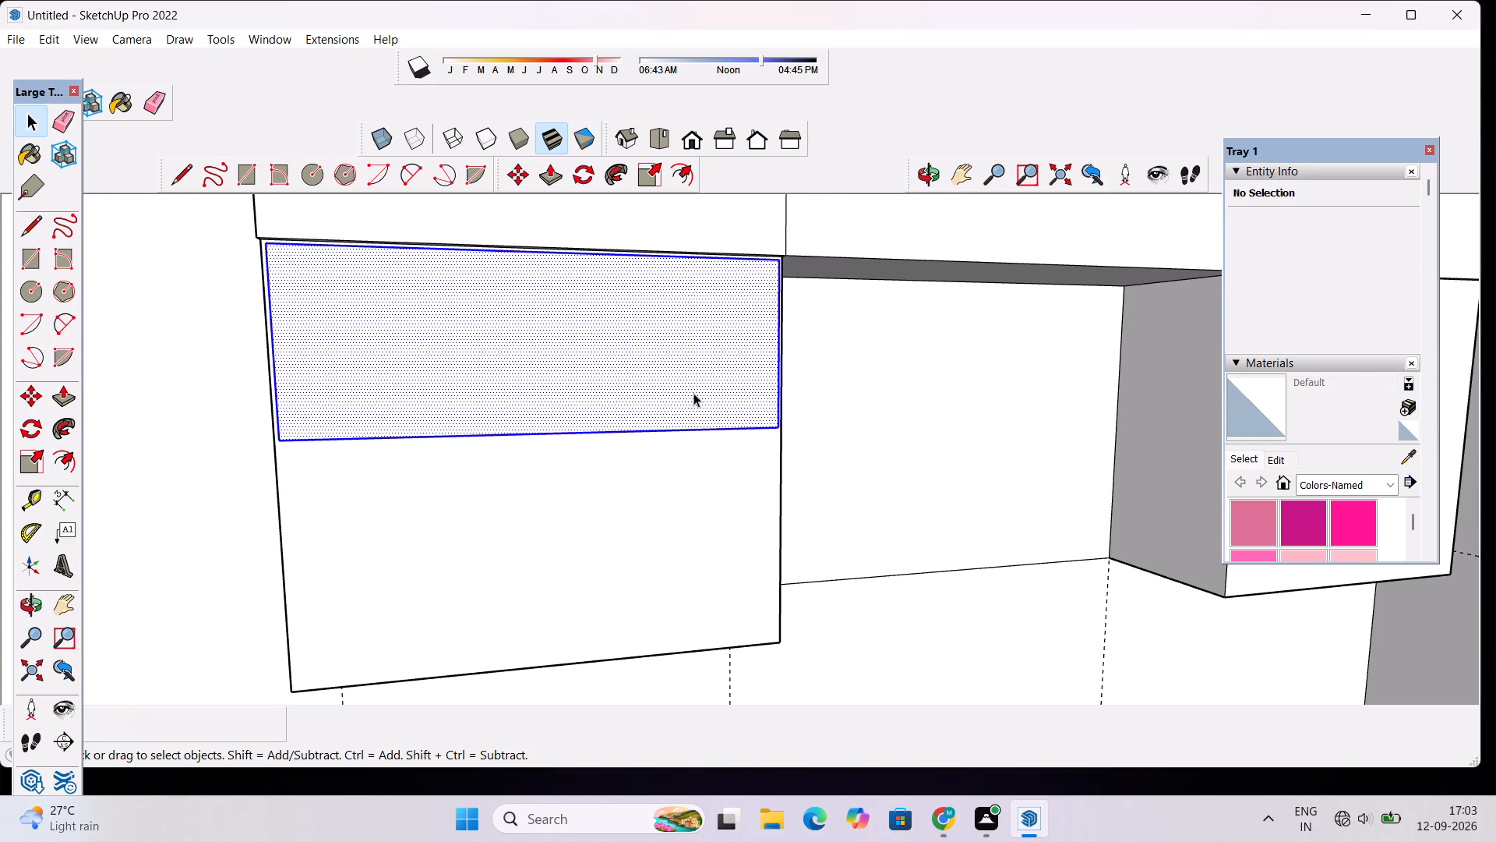
key("r")
key("m")
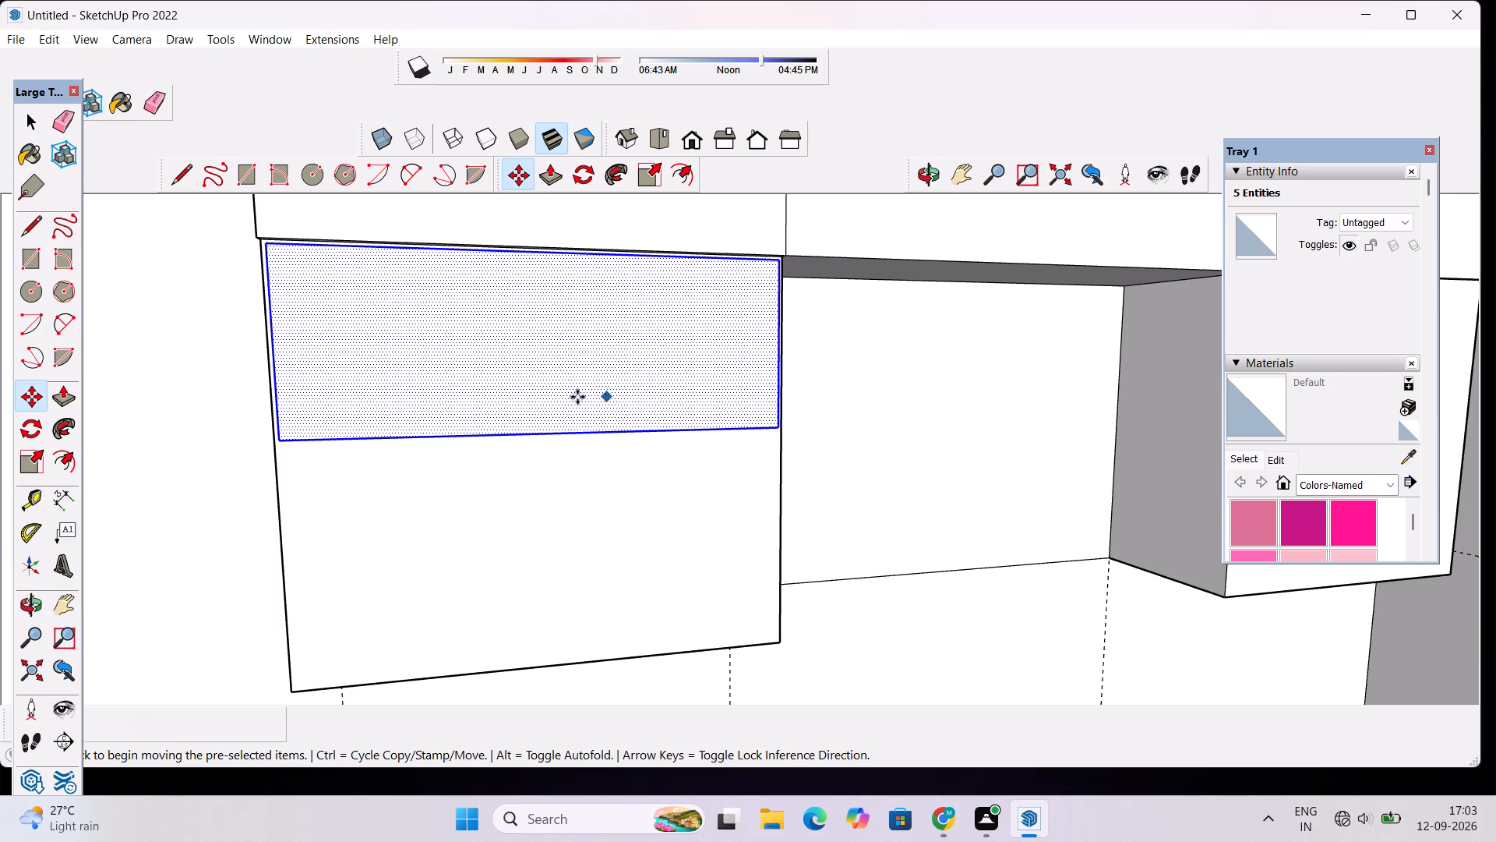
left_click(289, 439)
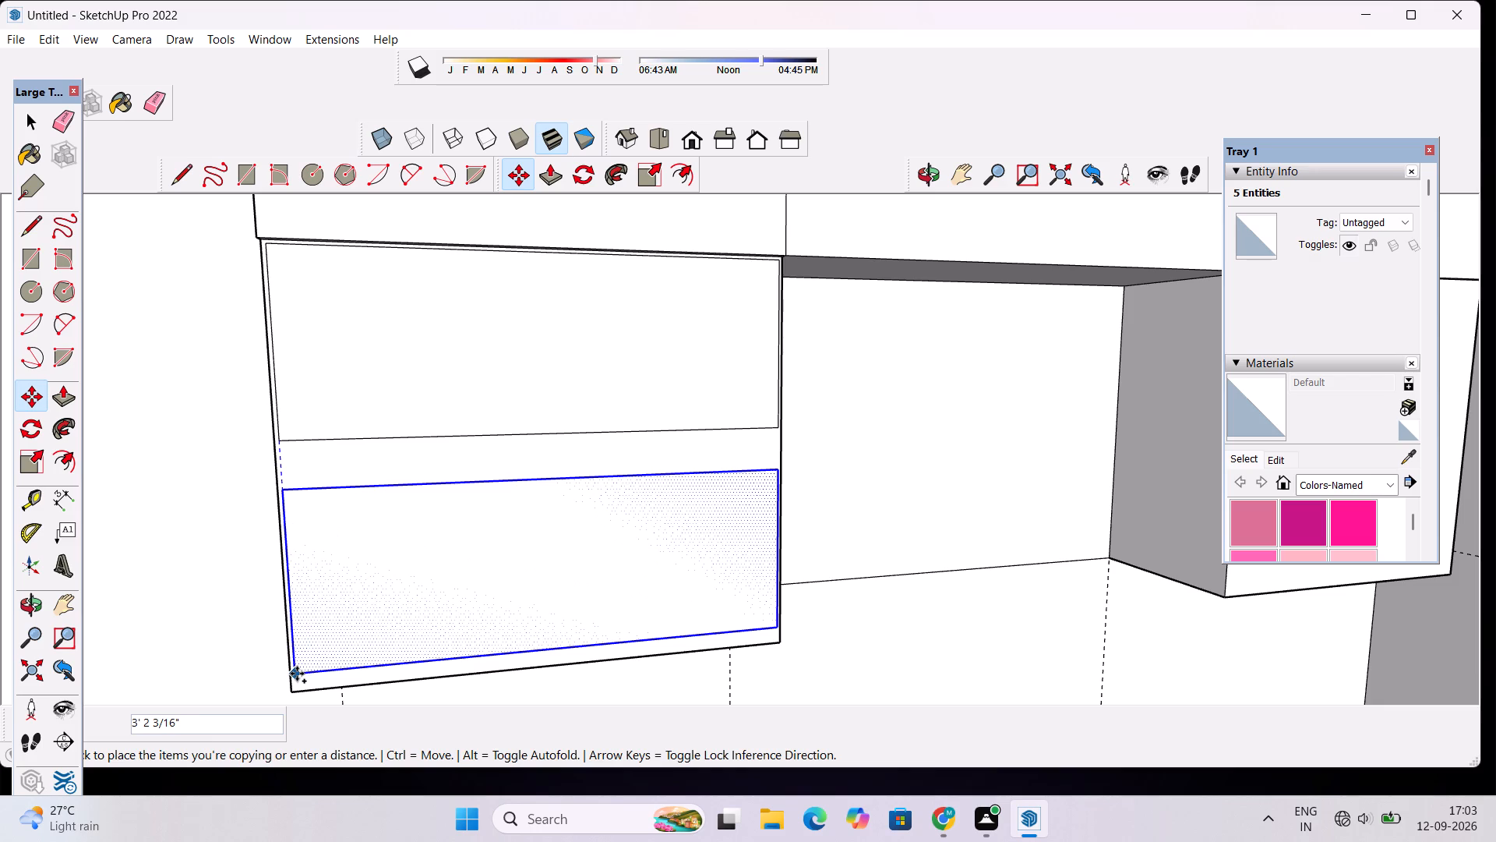
scroll(309, 586, "down", 15)
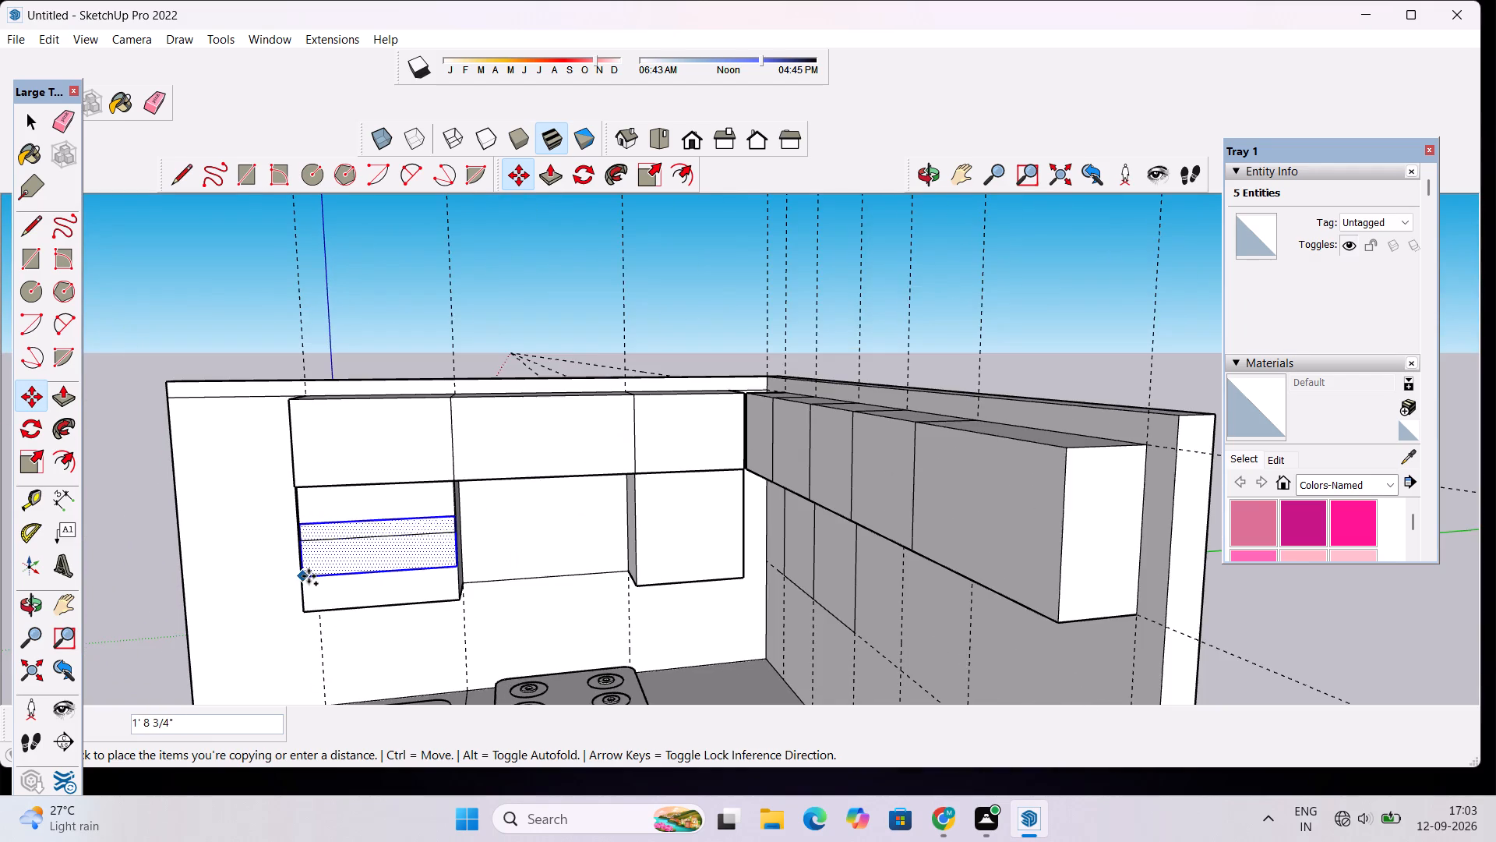
scroll(303, 604, "up", 10)
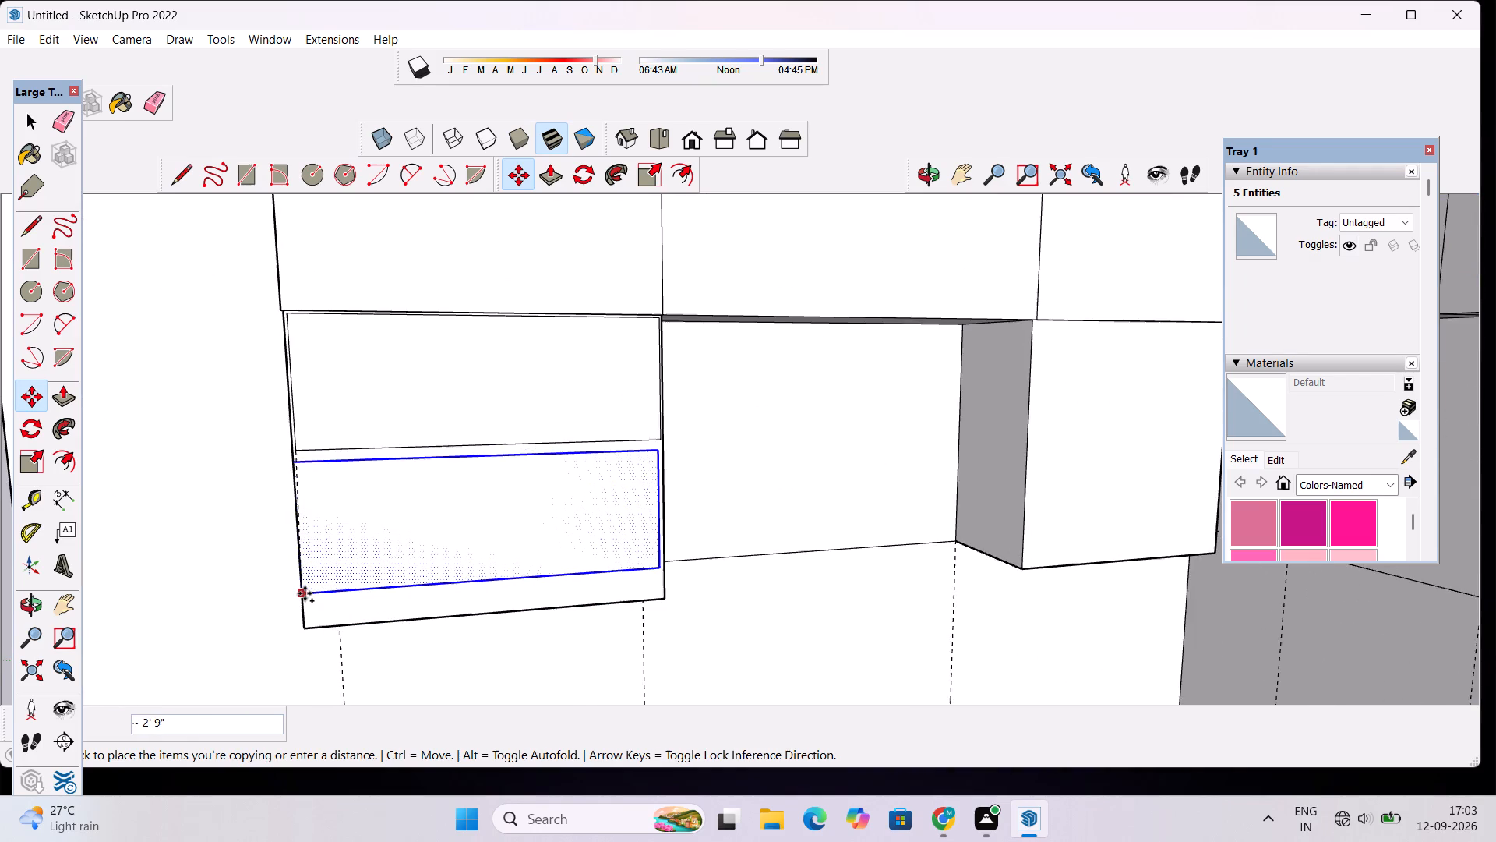
scroll(305, 593, "up", 2)
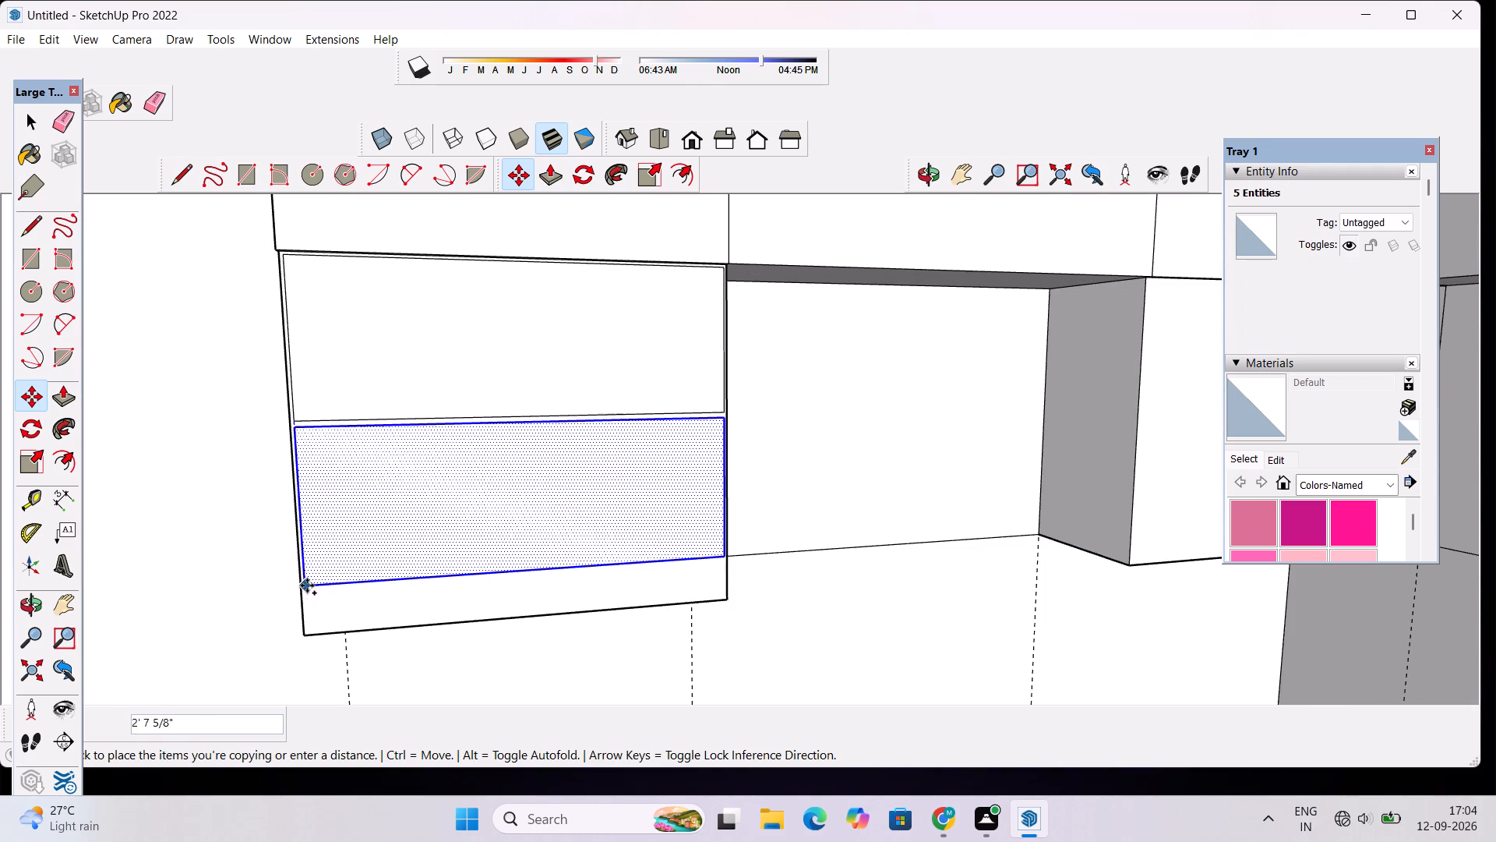
left_click(307, 586)
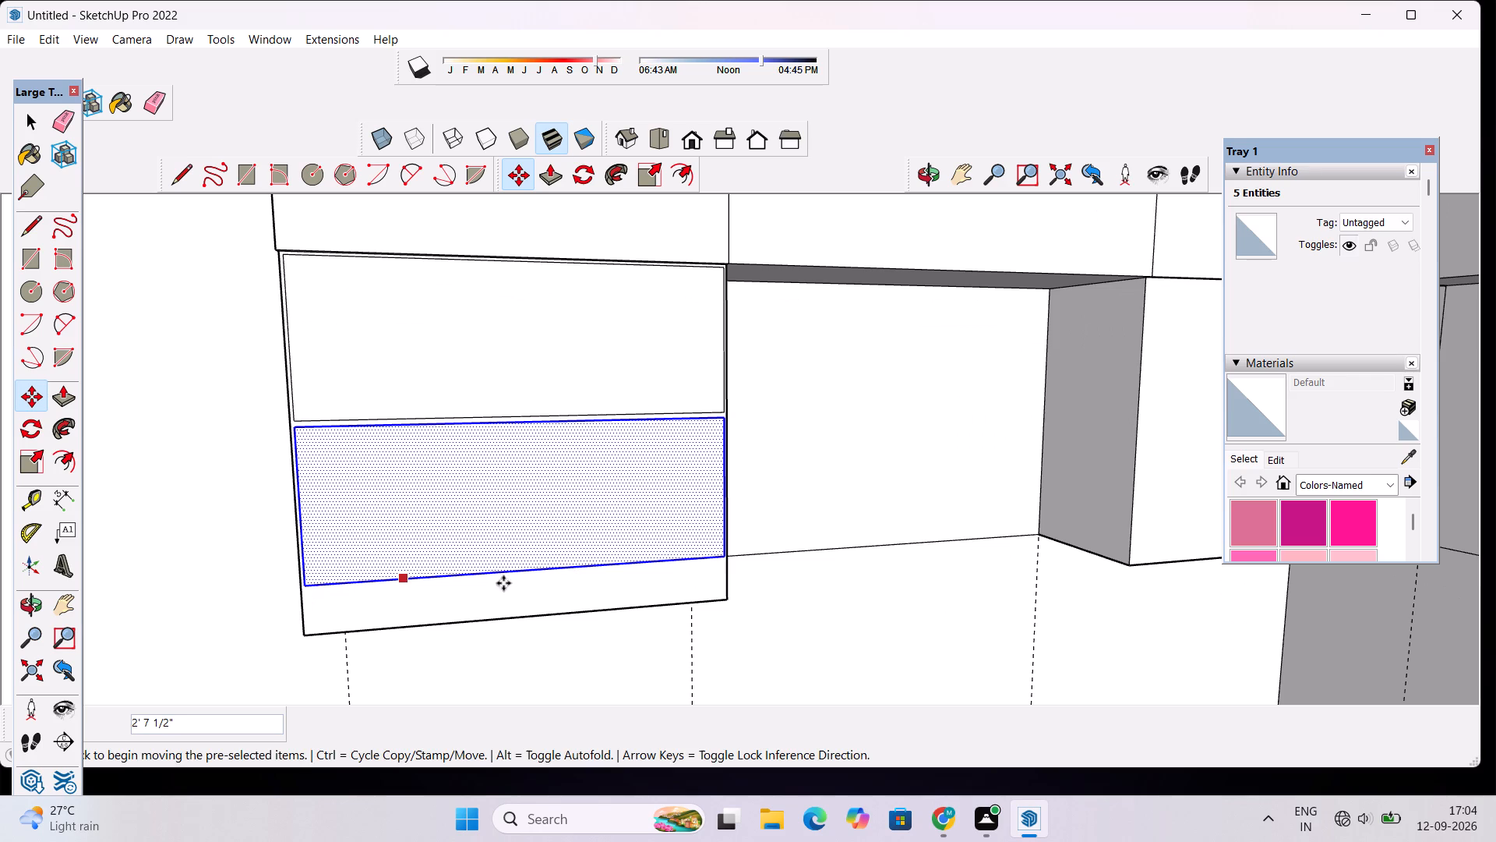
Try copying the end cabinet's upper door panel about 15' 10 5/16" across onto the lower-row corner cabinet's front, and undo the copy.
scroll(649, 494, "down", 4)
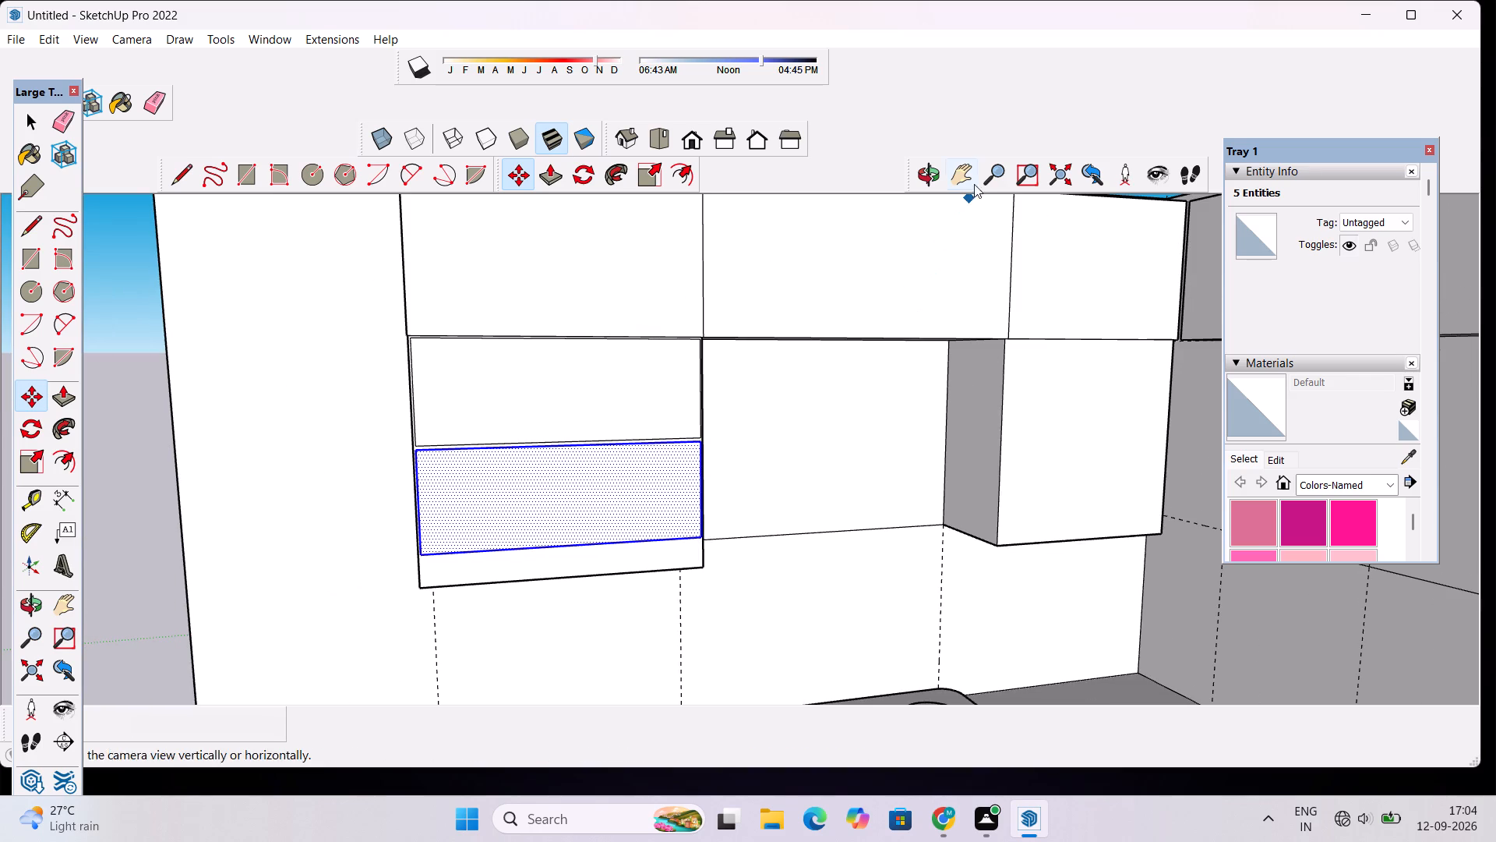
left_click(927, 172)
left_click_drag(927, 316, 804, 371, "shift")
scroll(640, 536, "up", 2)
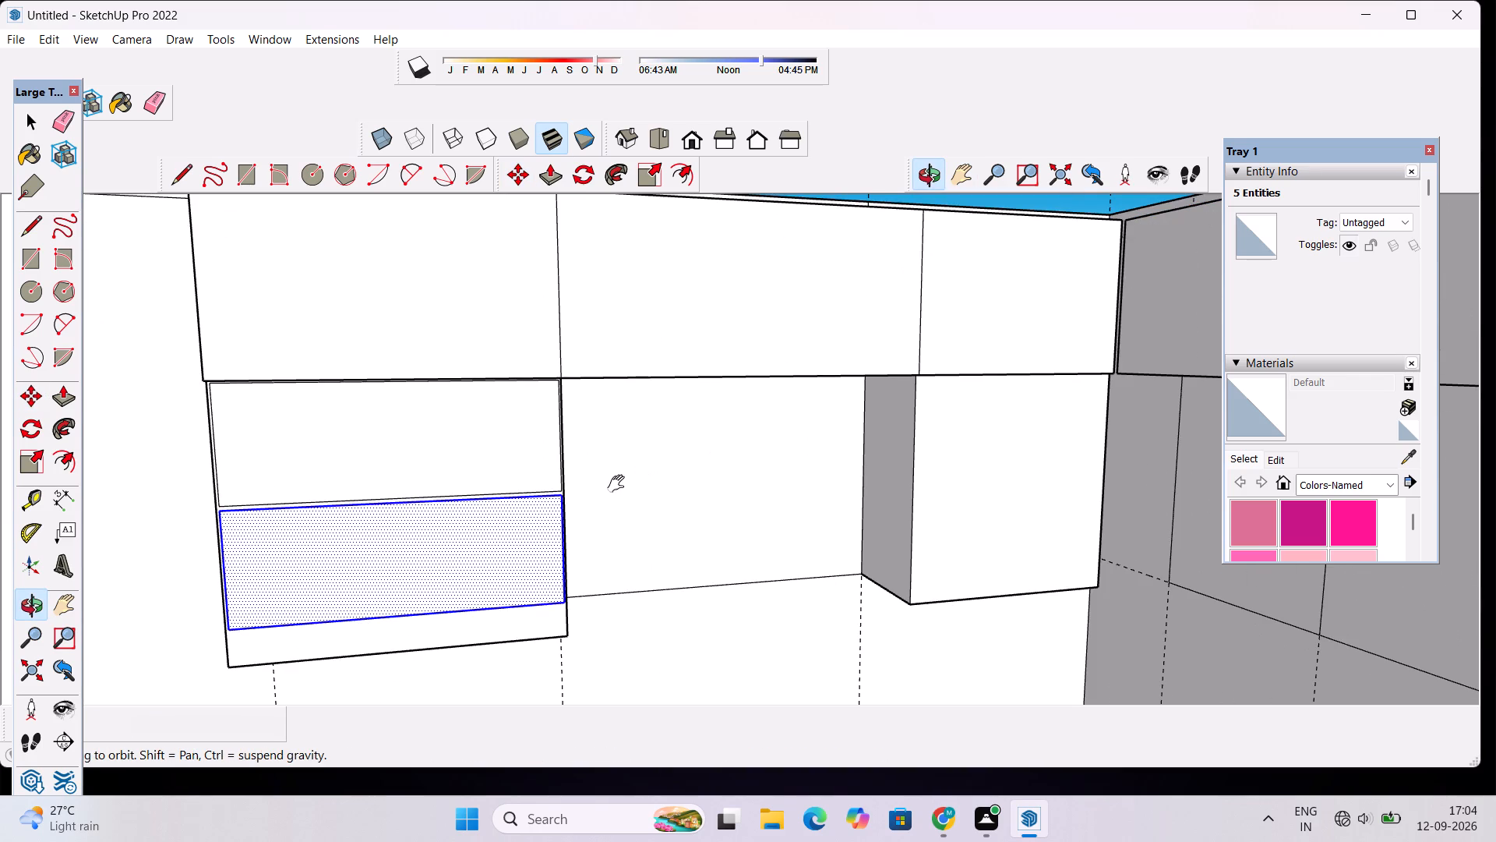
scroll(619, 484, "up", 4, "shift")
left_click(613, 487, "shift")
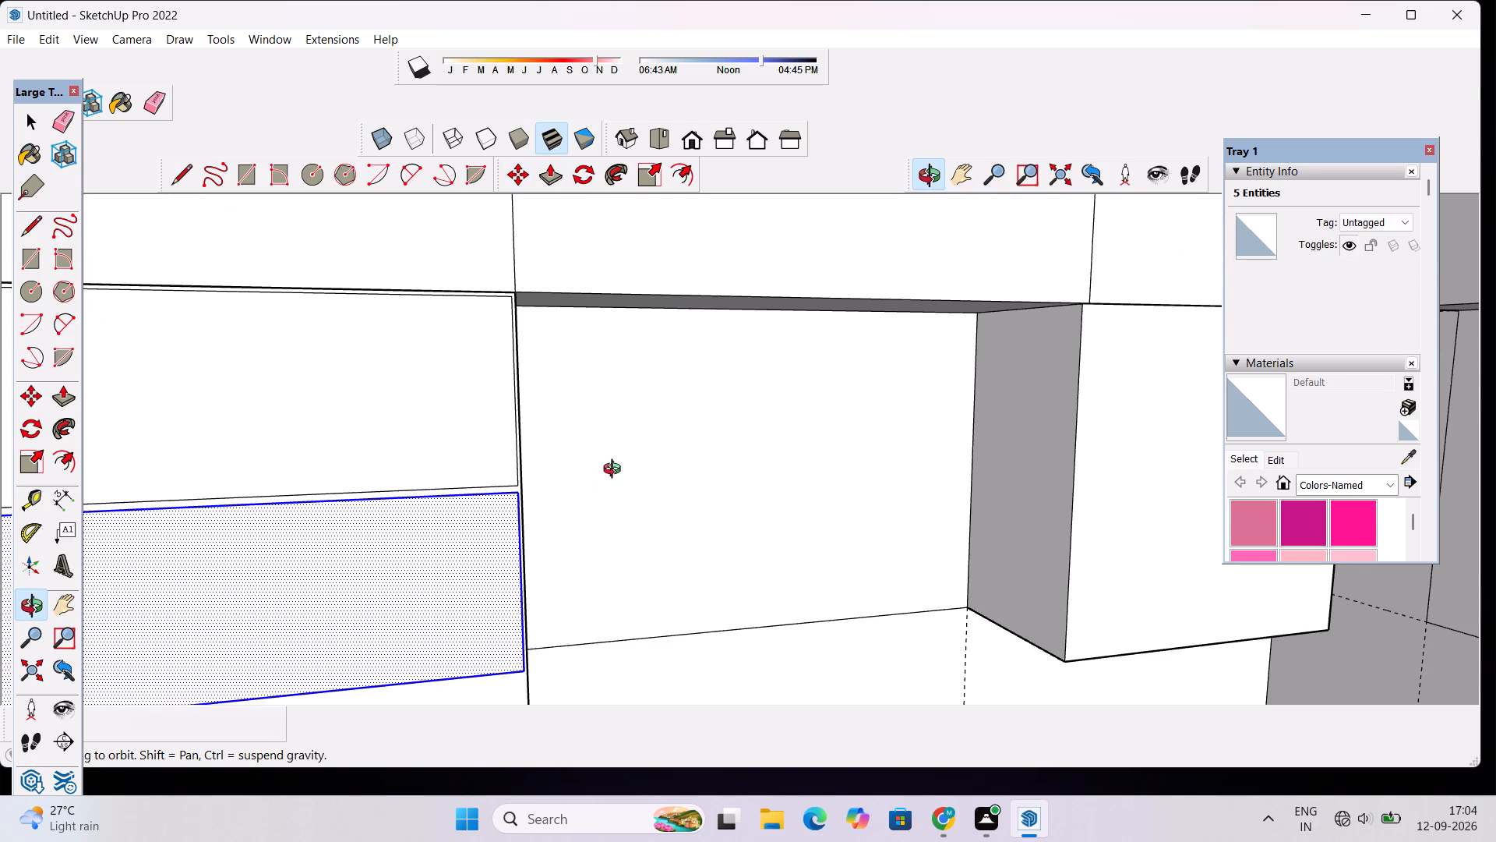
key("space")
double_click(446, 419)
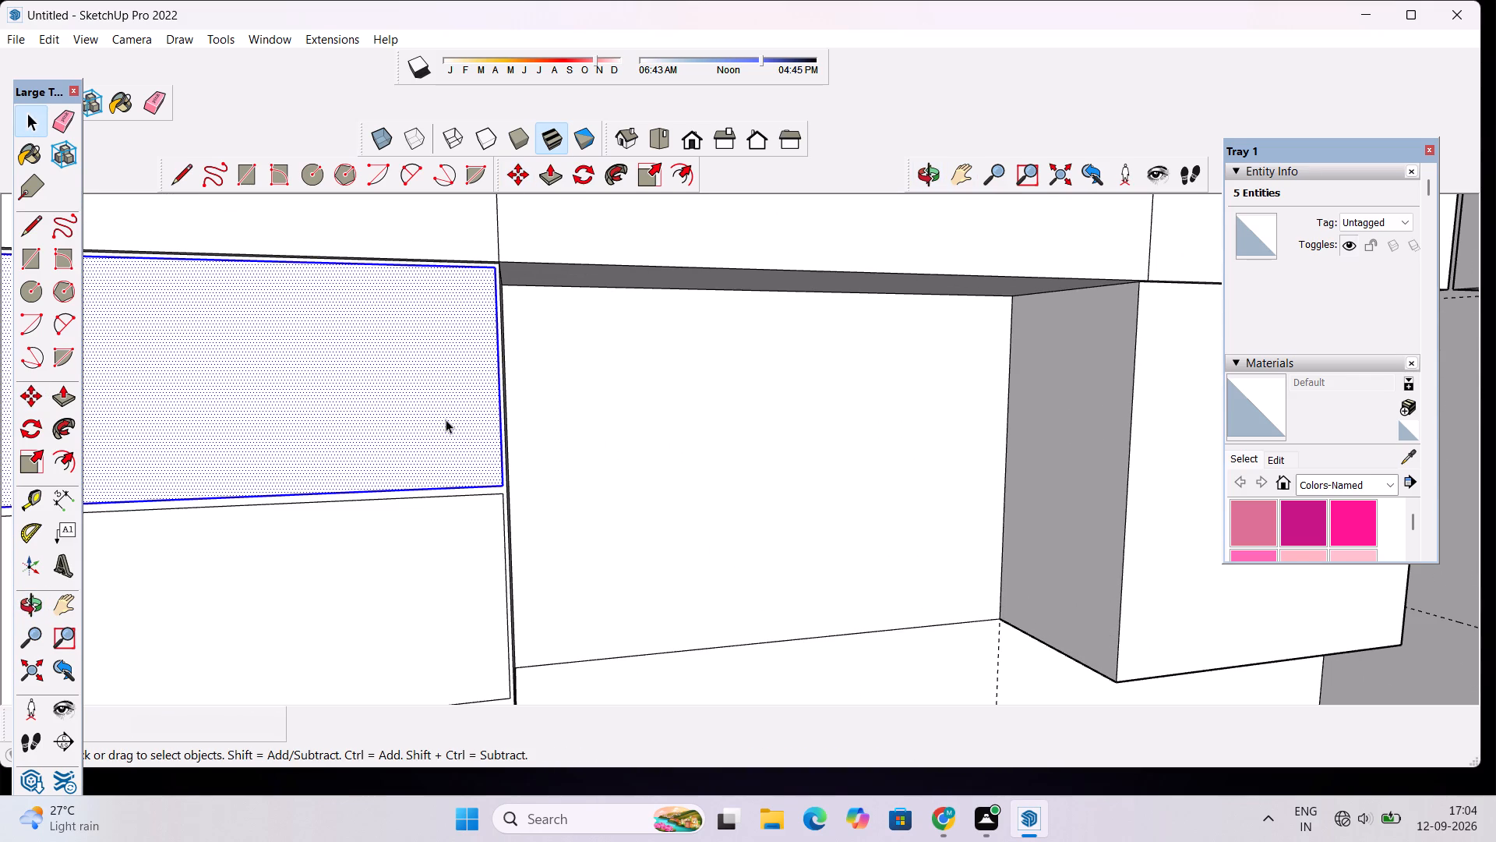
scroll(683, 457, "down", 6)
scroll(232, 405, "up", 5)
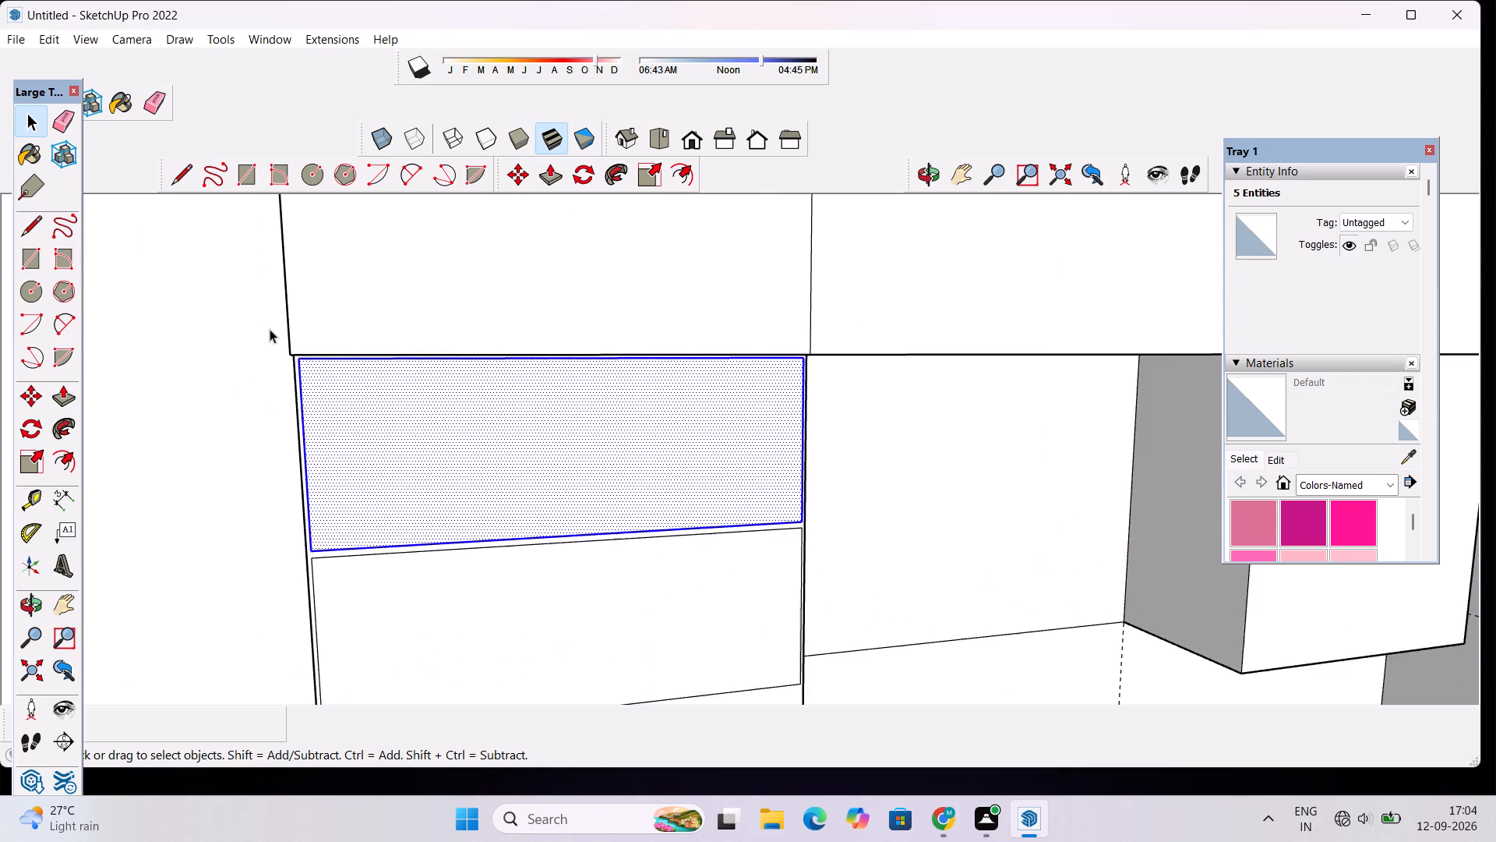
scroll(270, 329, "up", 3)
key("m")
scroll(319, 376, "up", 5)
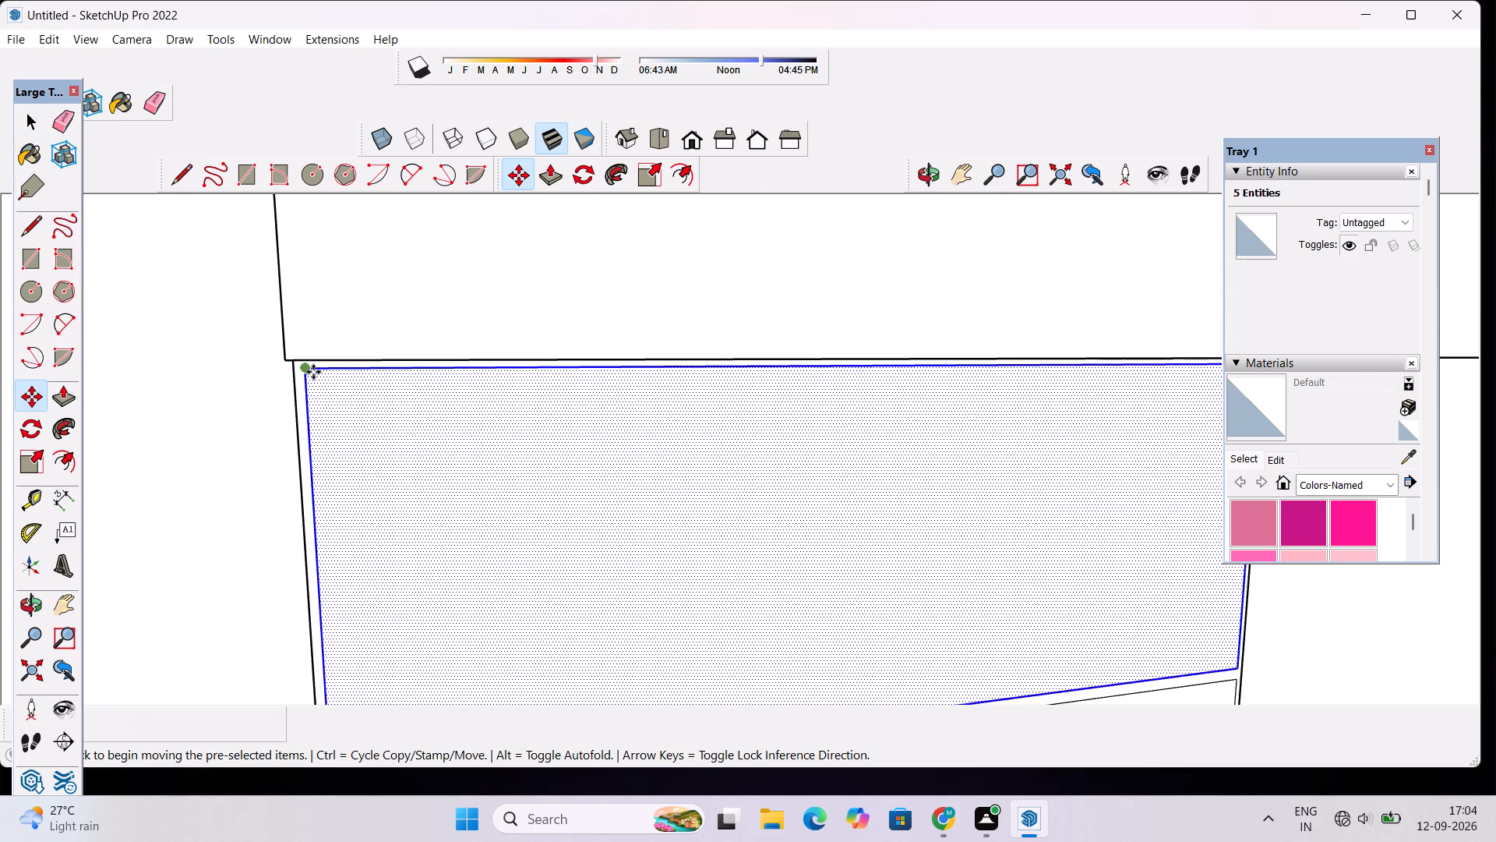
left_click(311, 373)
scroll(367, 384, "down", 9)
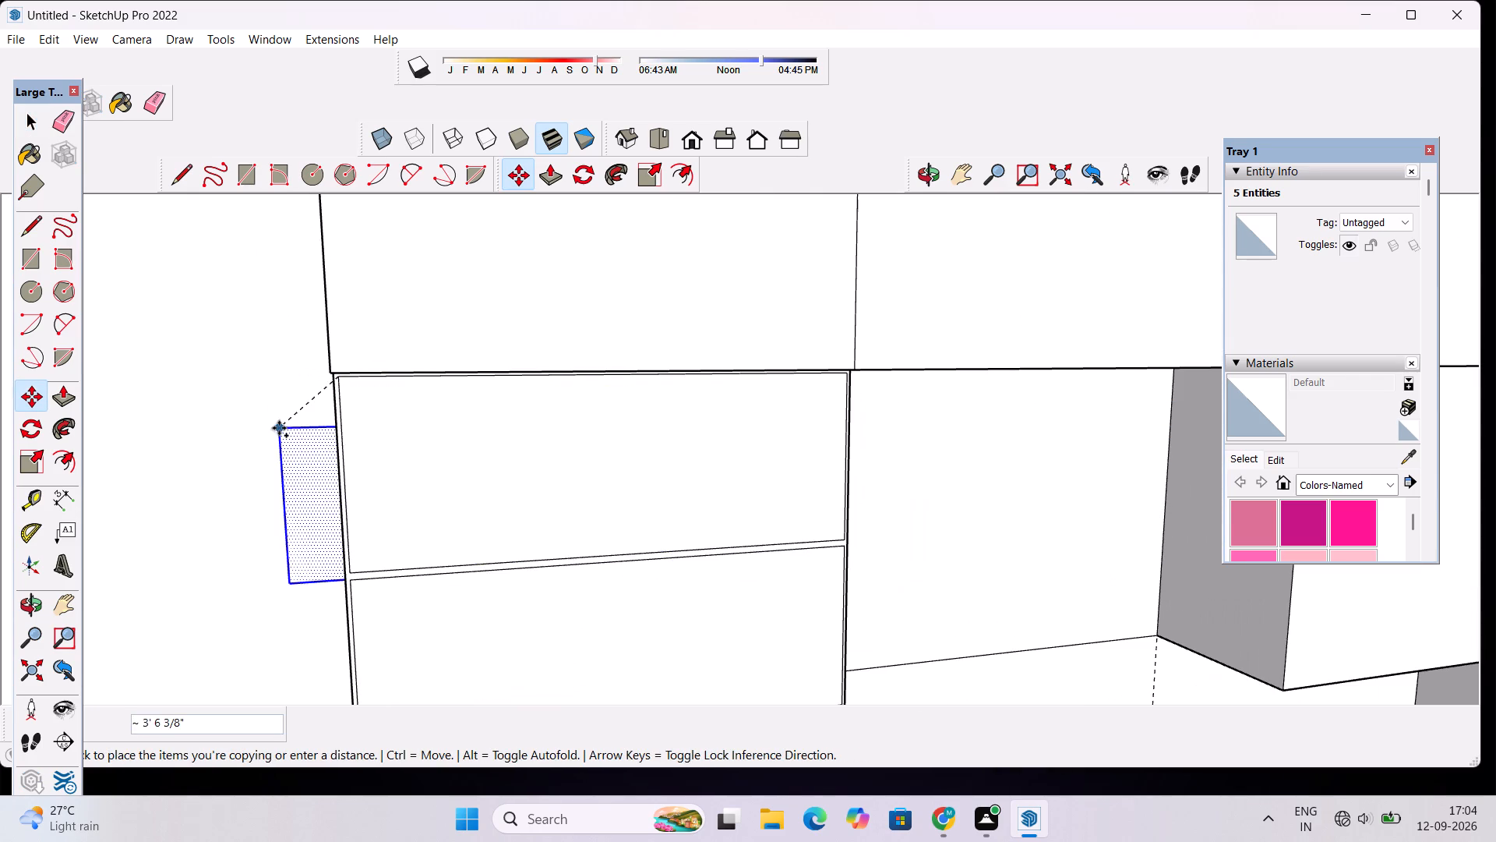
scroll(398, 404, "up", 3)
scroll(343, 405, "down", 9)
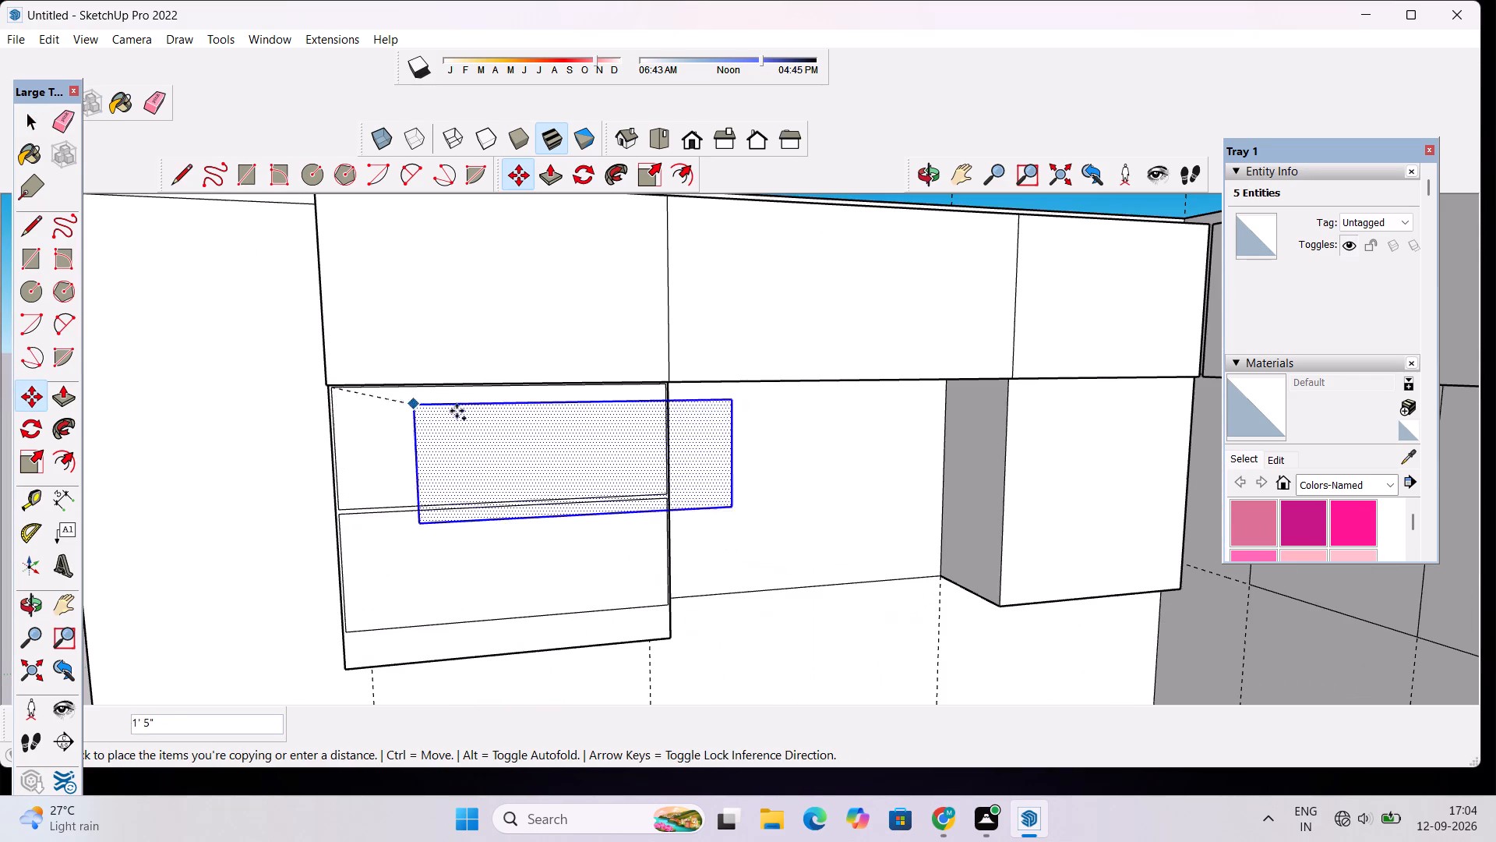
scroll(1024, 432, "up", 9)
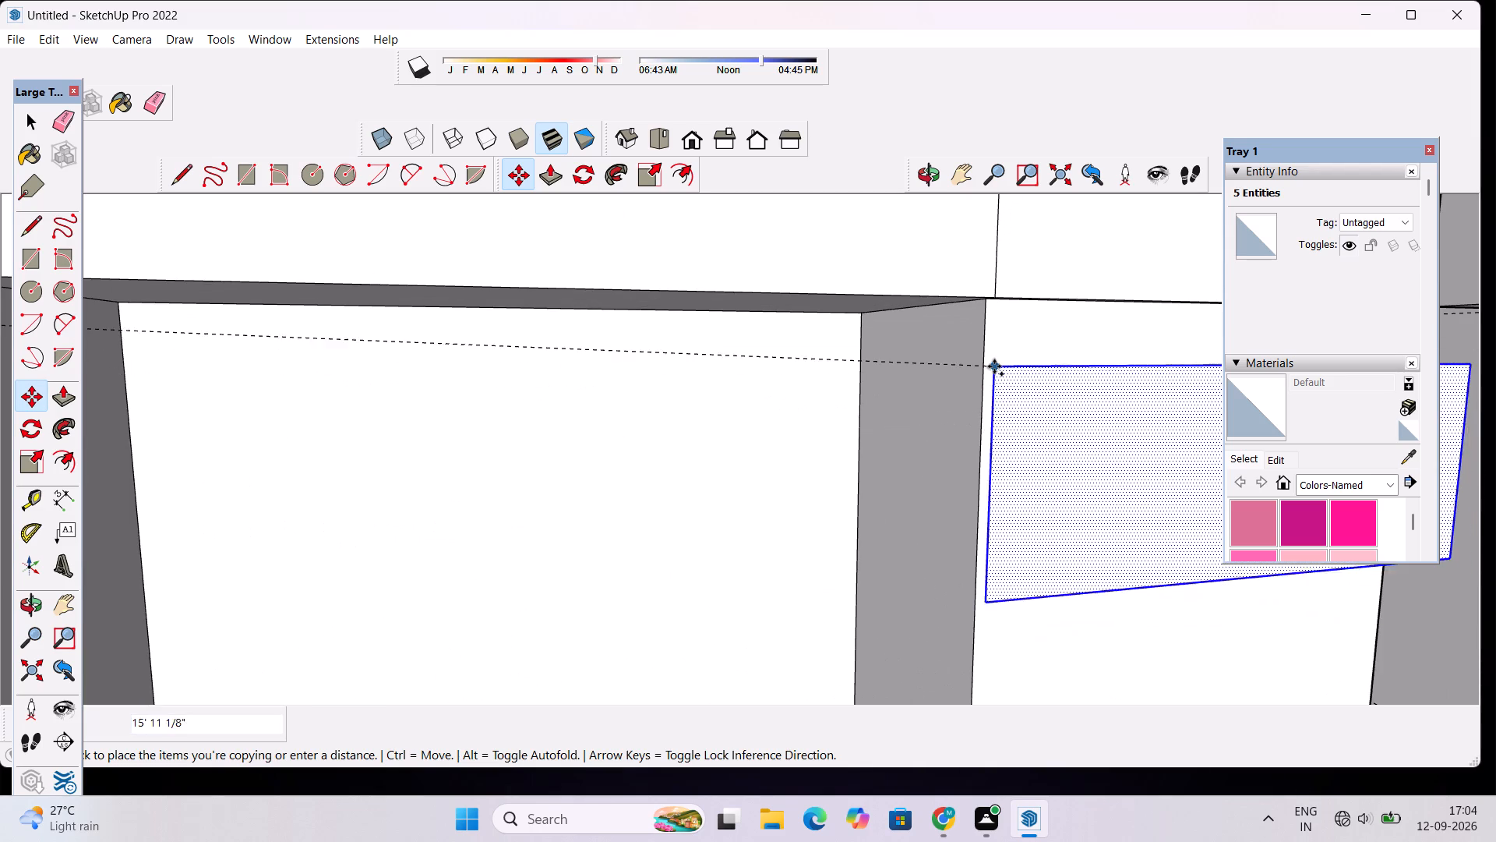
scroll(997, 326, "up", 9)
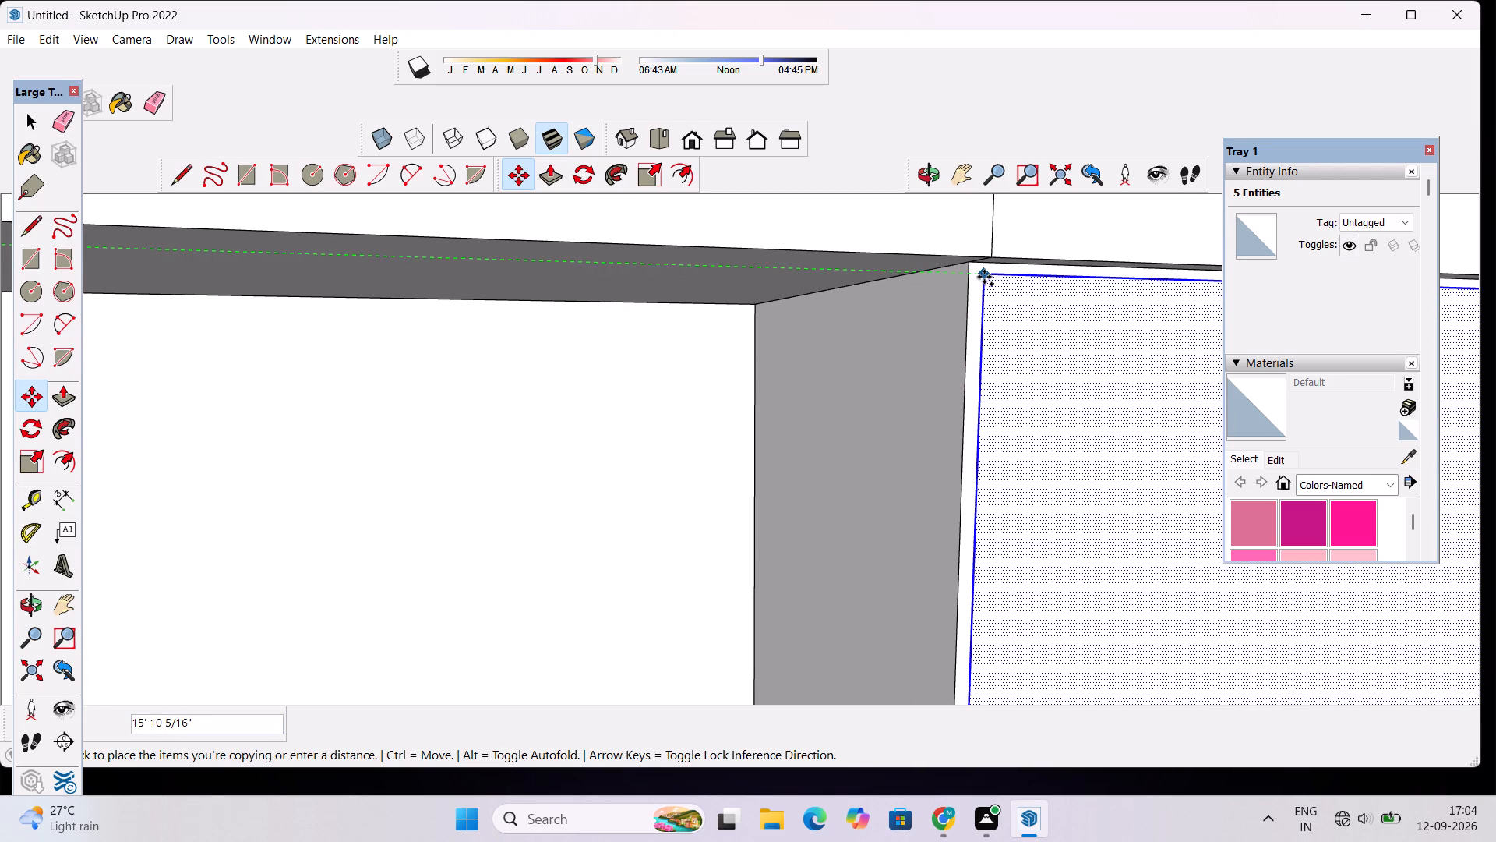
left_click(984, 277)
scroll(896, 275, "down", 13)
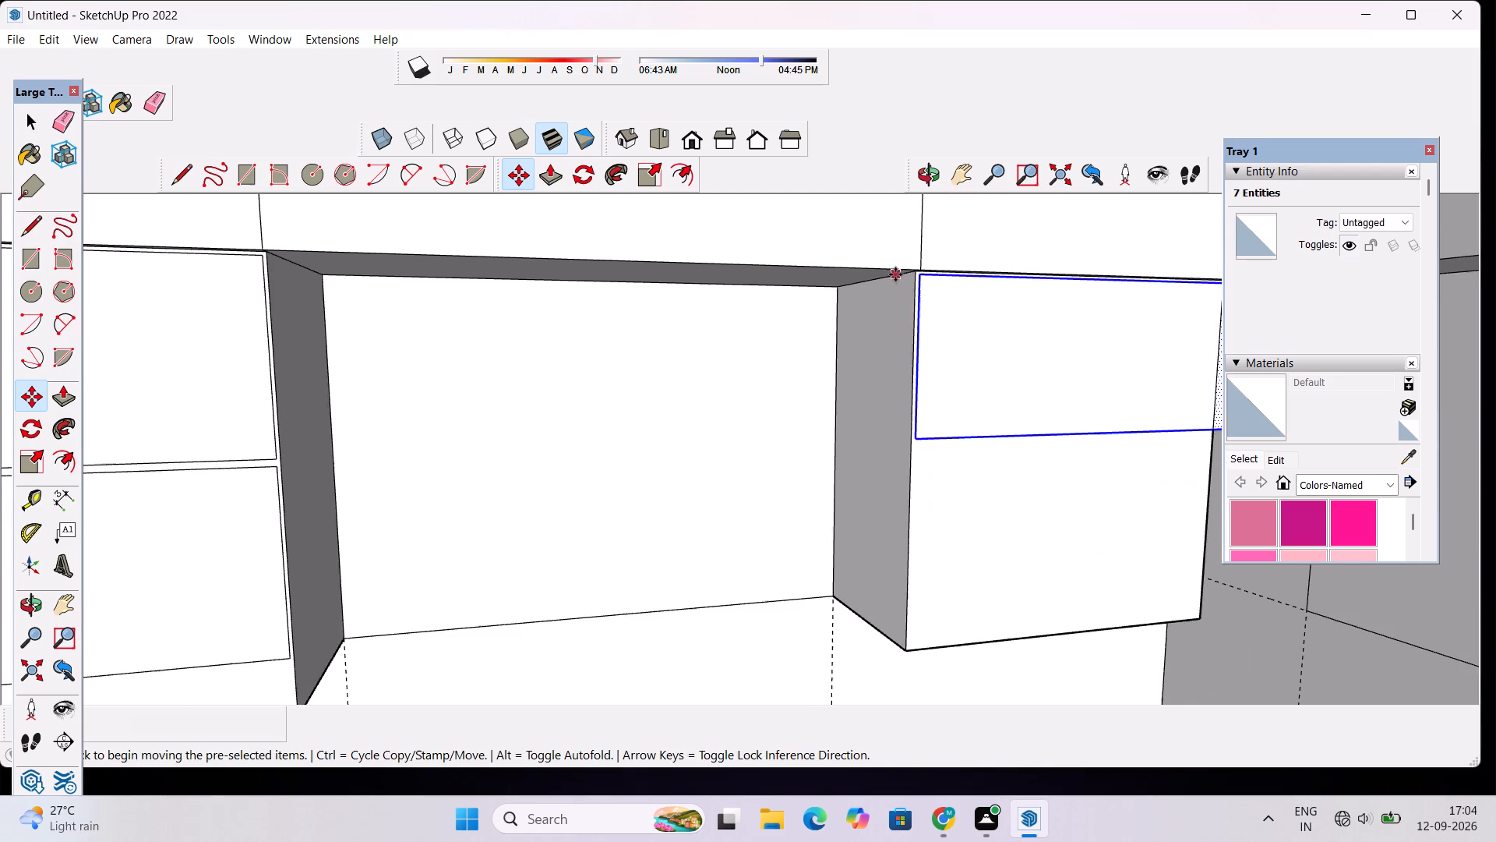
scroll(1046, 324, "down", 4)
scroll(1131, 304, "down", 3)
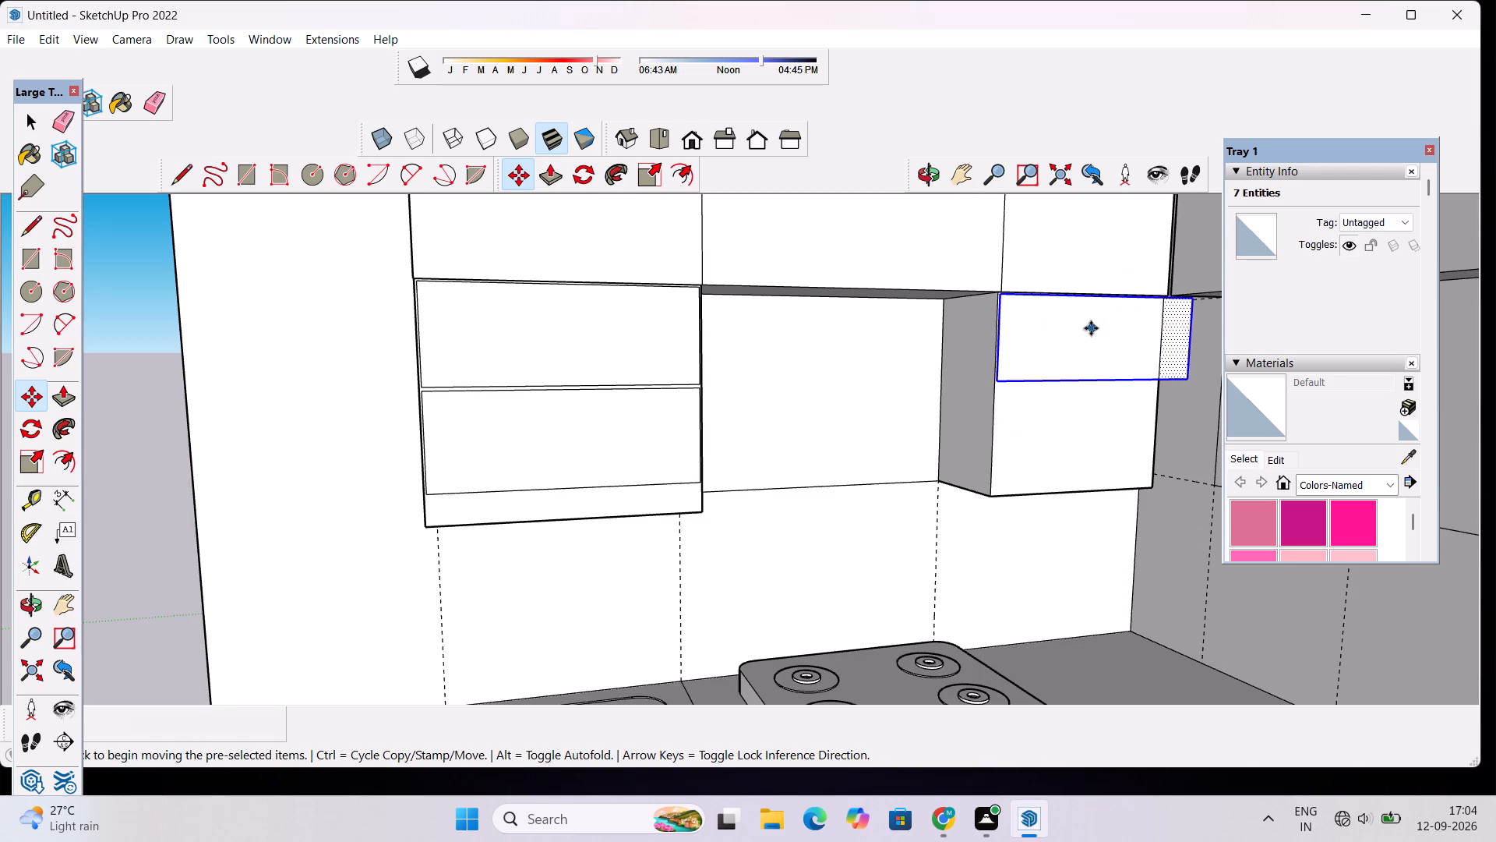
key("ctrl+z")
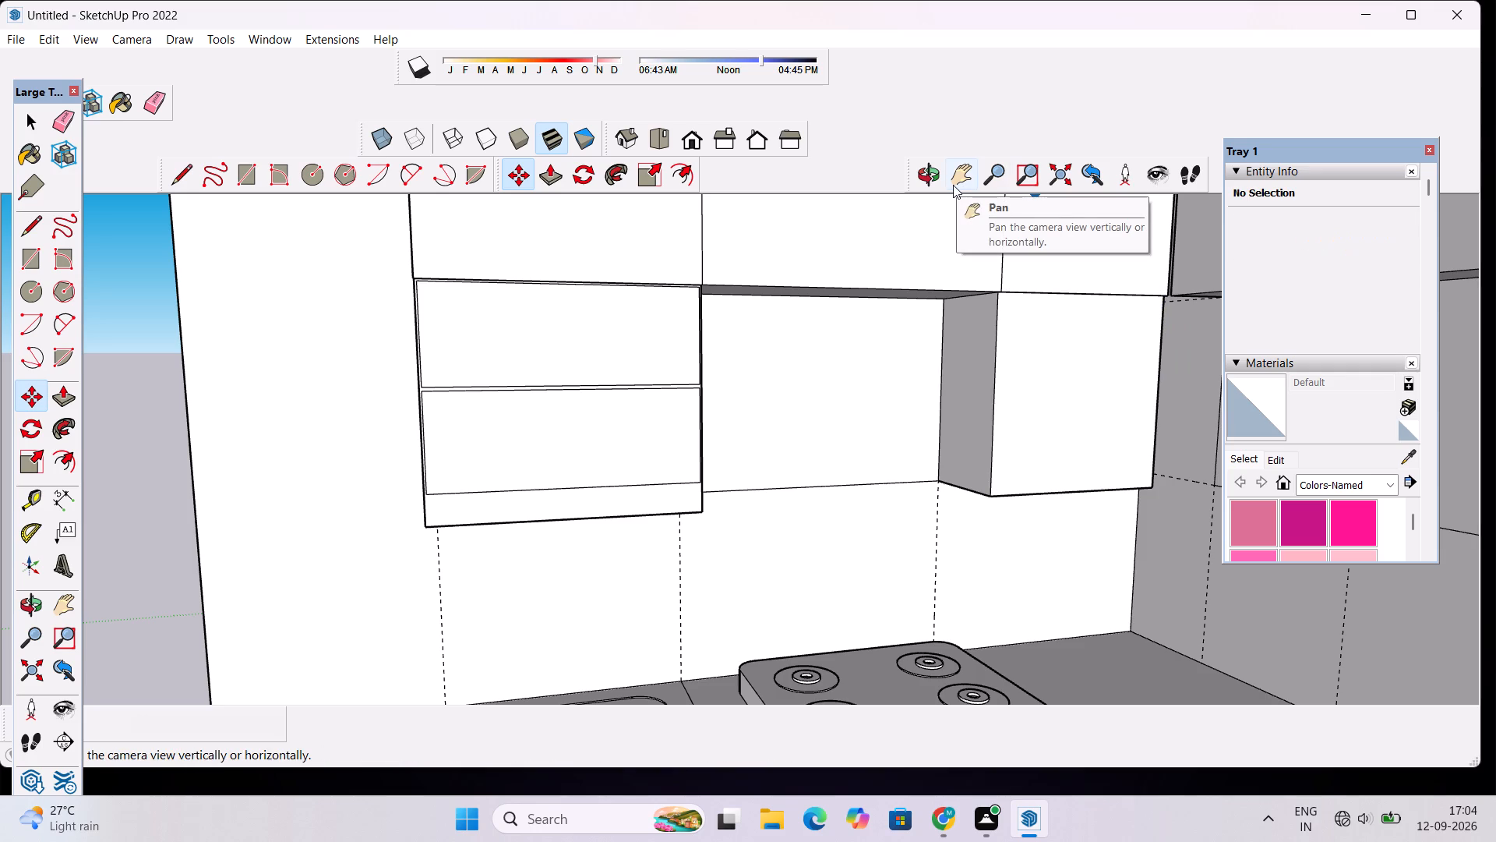
Push/Pull the underside of the lower-row end cabinet up about 8 1/16", close to the lower door panel's bottom edge.
left_click(923, 179)
left_click(991, 356)
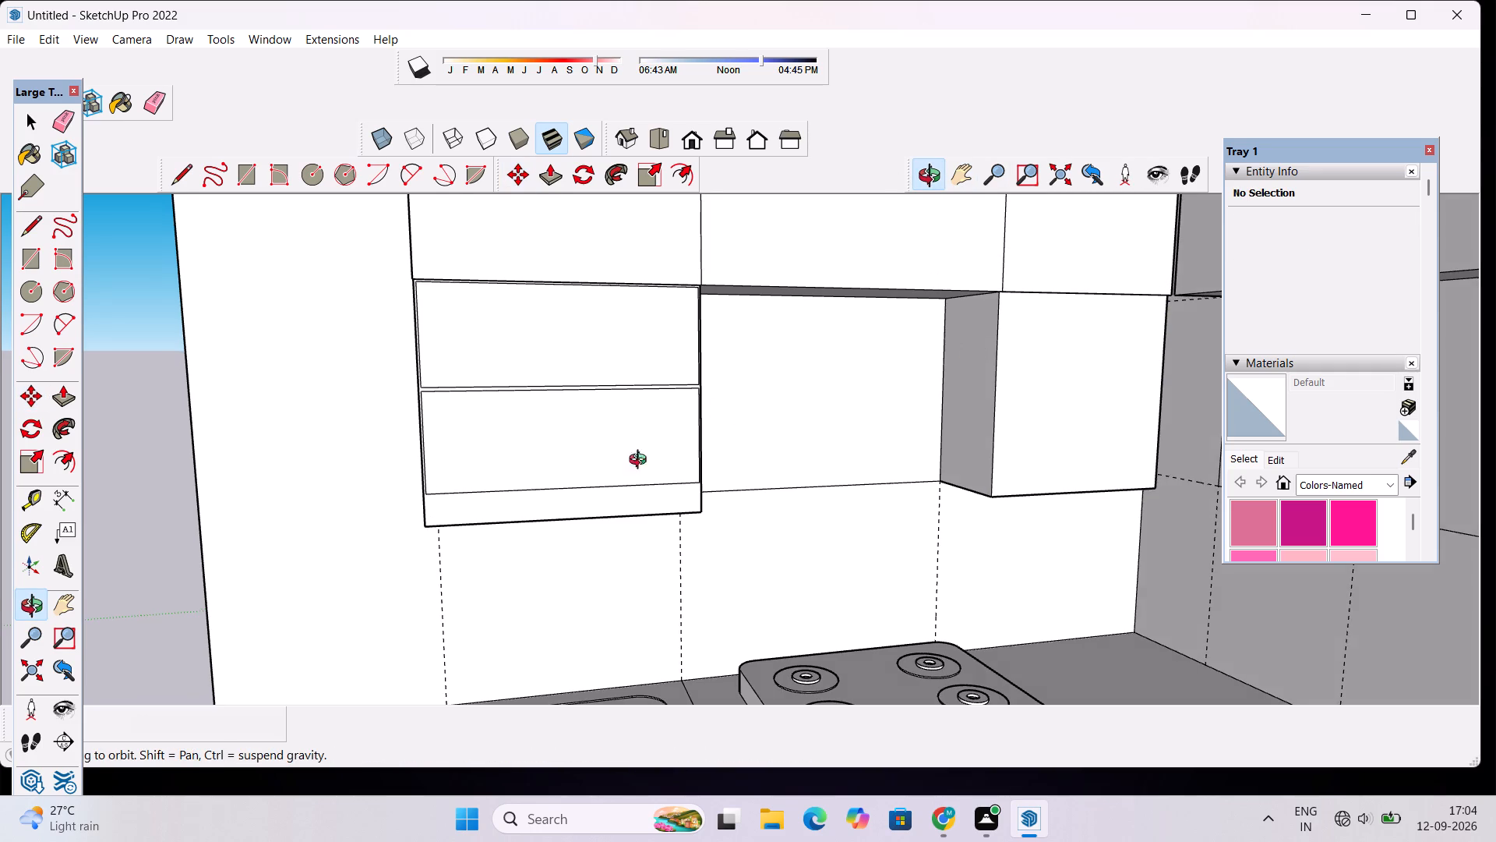
left_click_drag(616, 482, 793, 310)
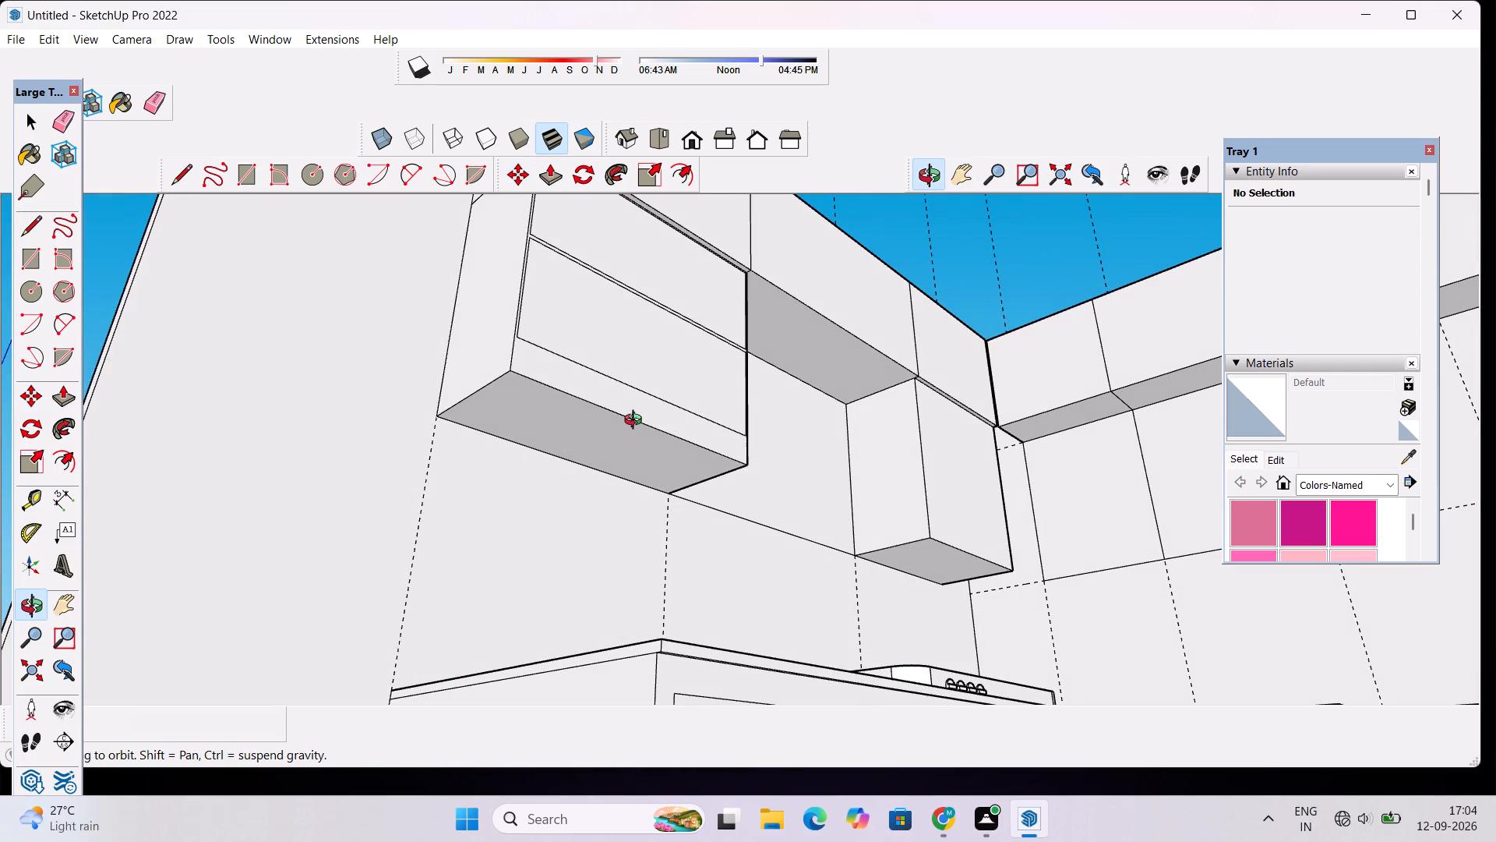
key("p")
left_click(632, 432)
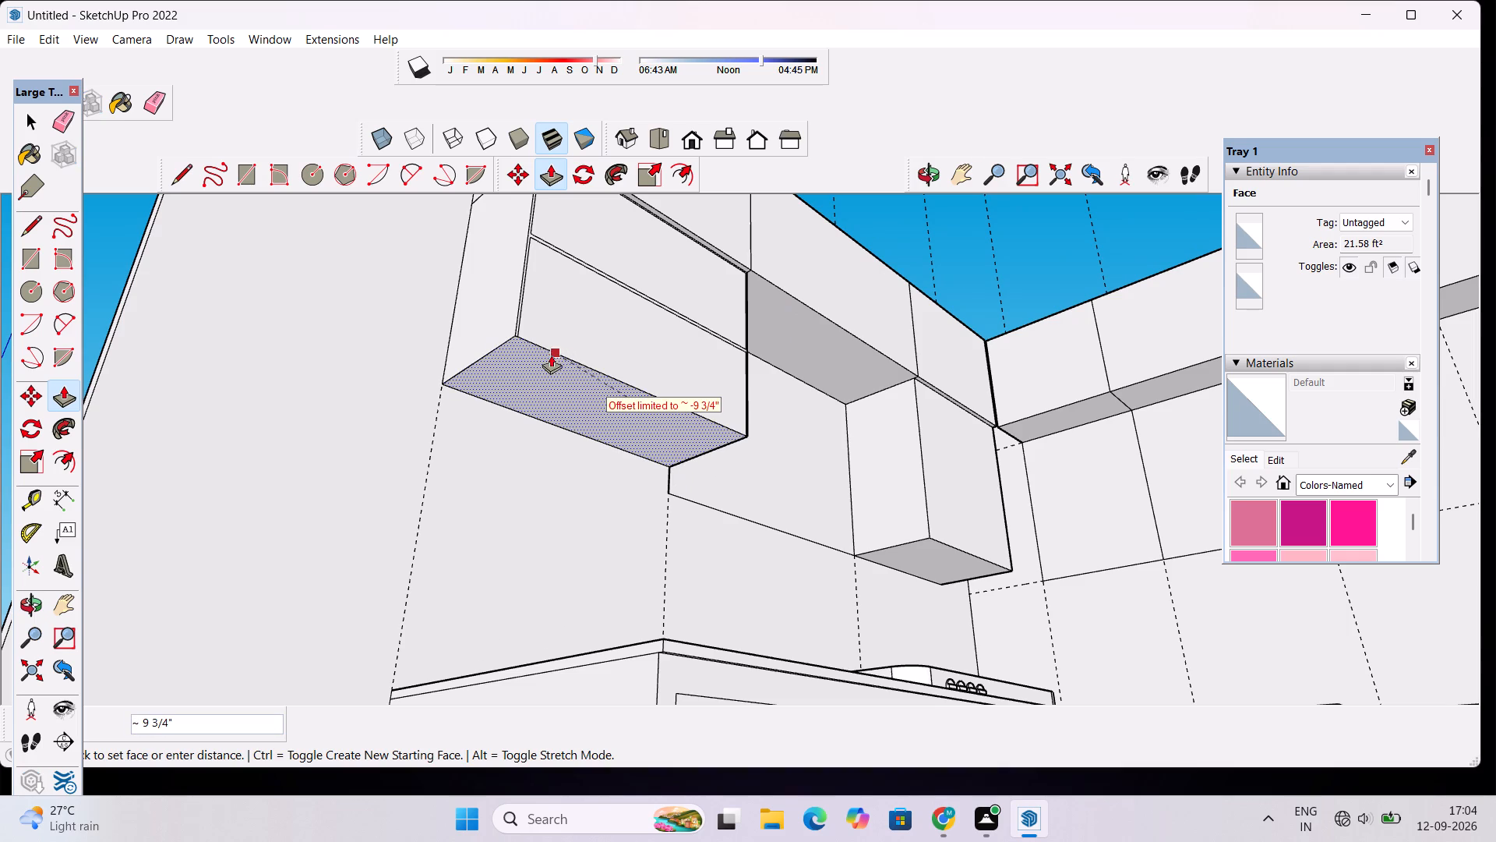
scroll(547, 365, "up", 4)
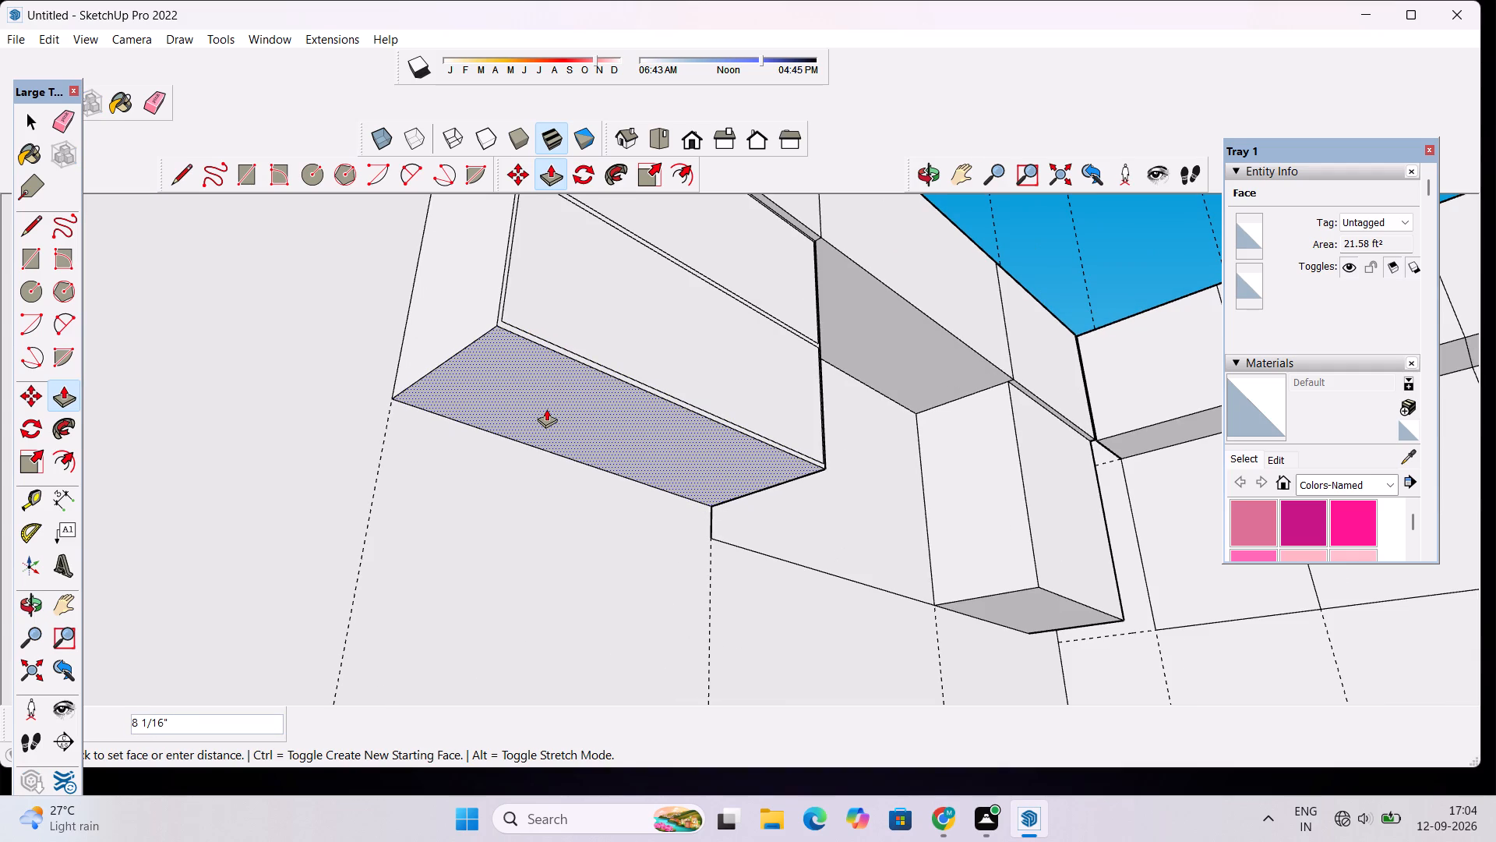
left_click(546, 409)
Move the vertical edges nearest the open bay on both end-cabinet door panels about 2" inward.
left_click(929, 184)
left_click_drag(908, 293, 805, 381)
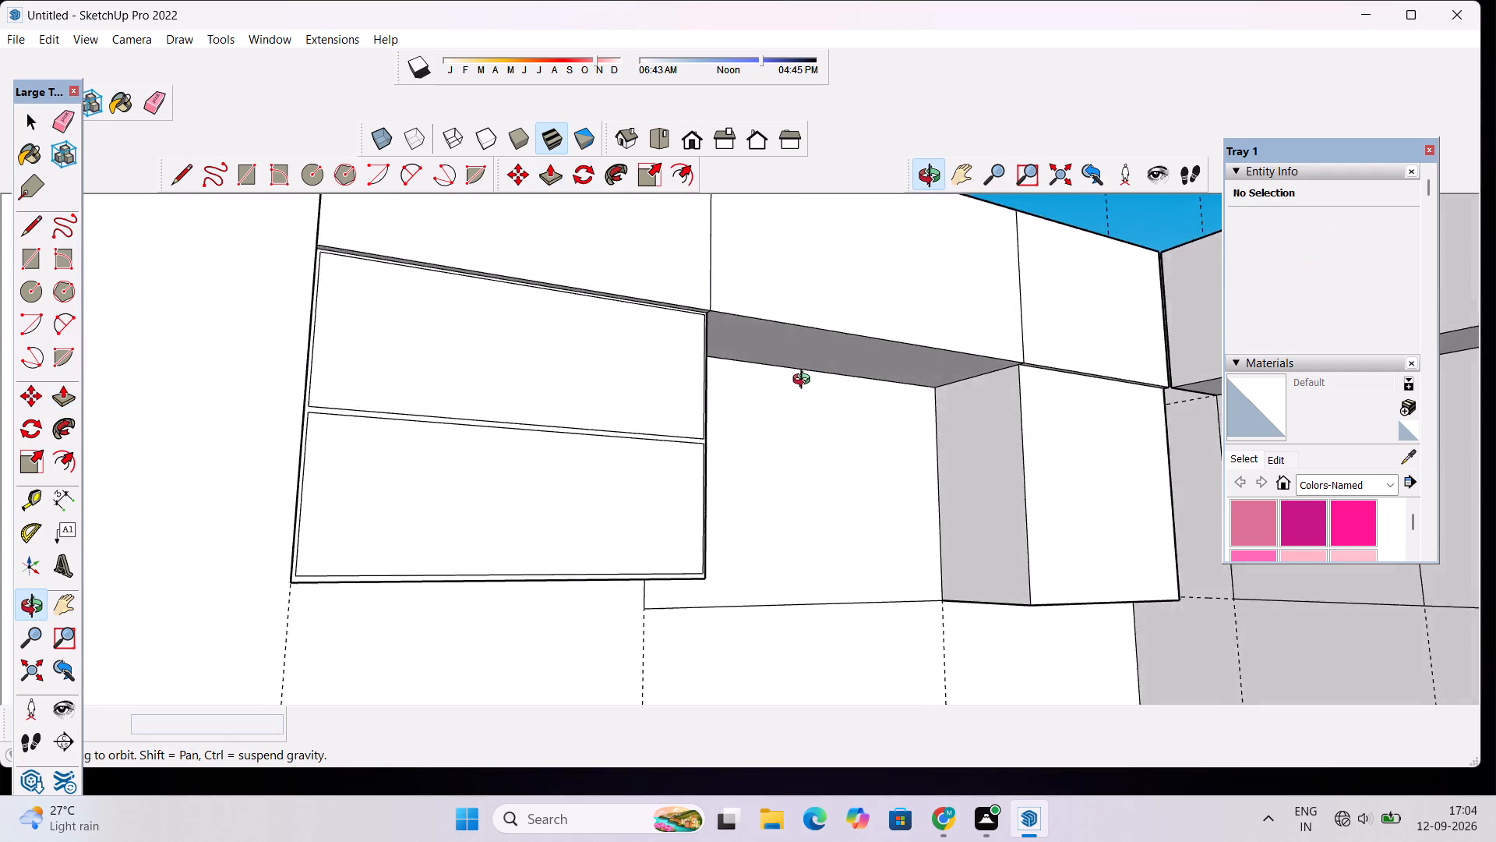
left_click_drag(805, 381, 667, 425)
scroll(531, 531, "up", 2)
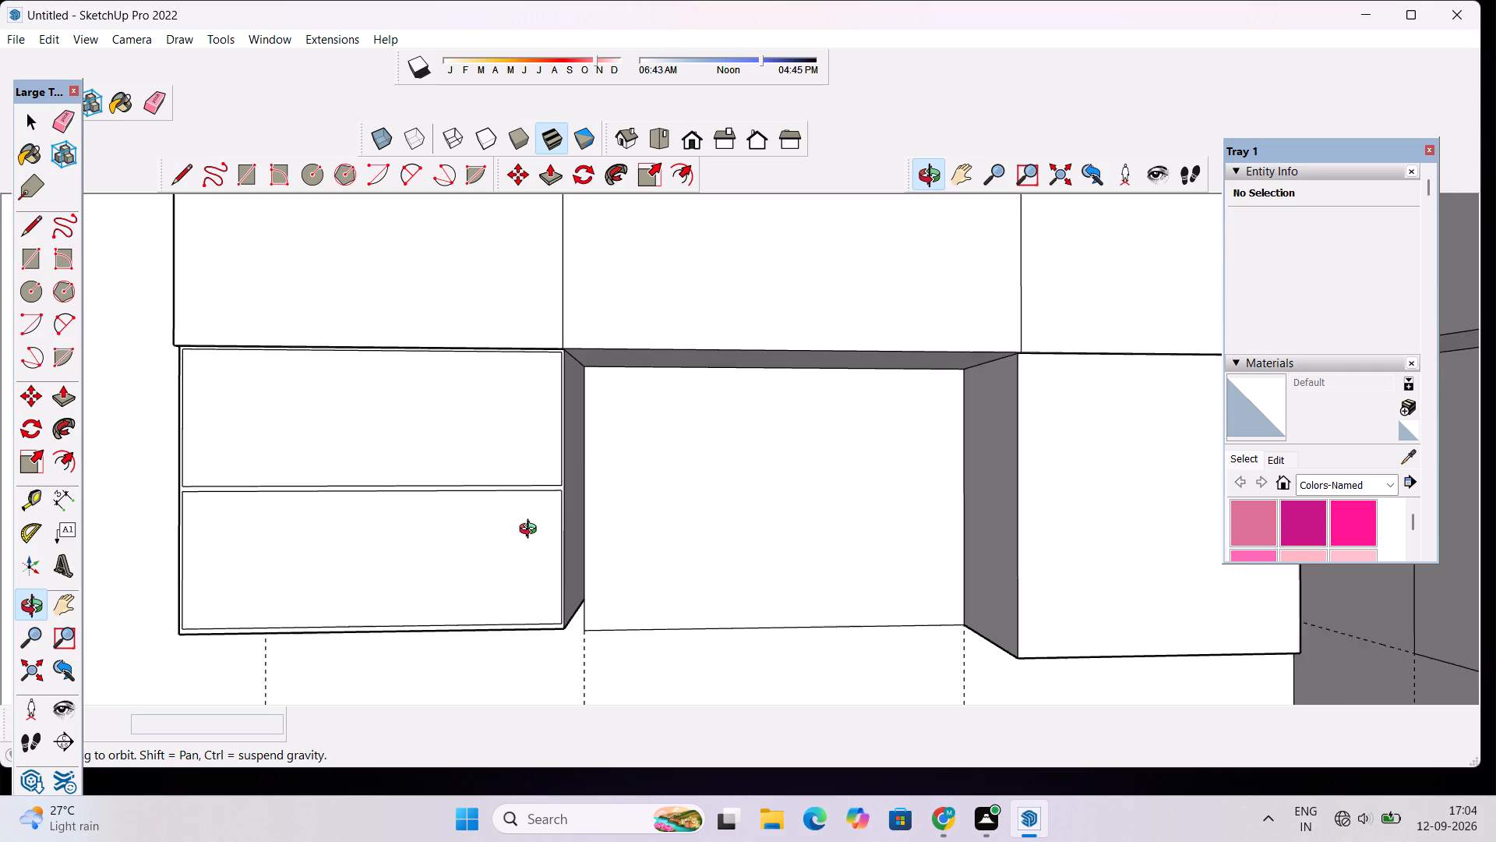
scroll(531, 531, "up", 3)
key("space")
left_click(577, 518)
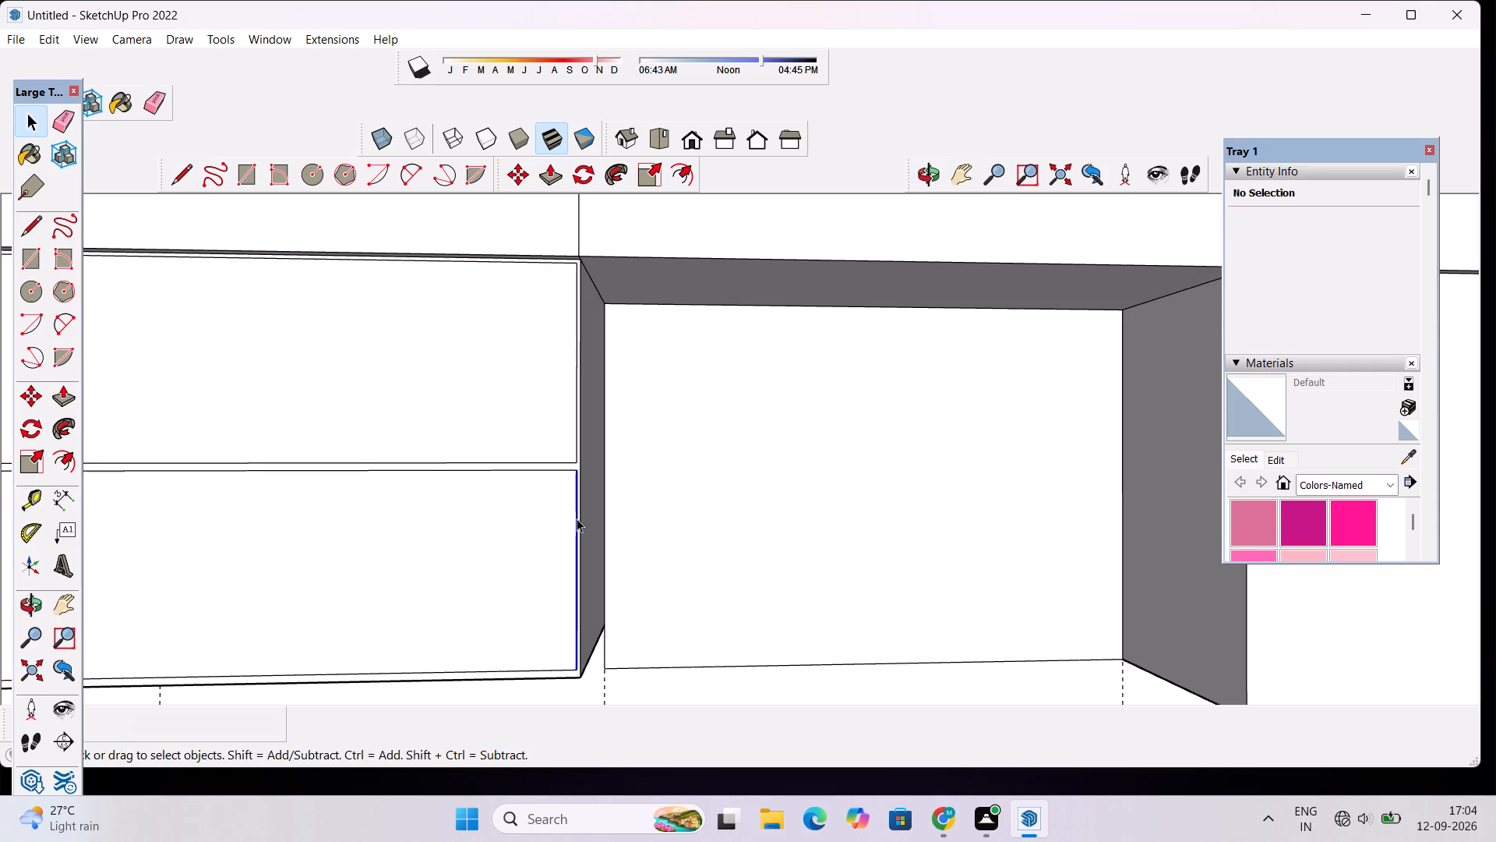
key("m")
left_click(577, 518)
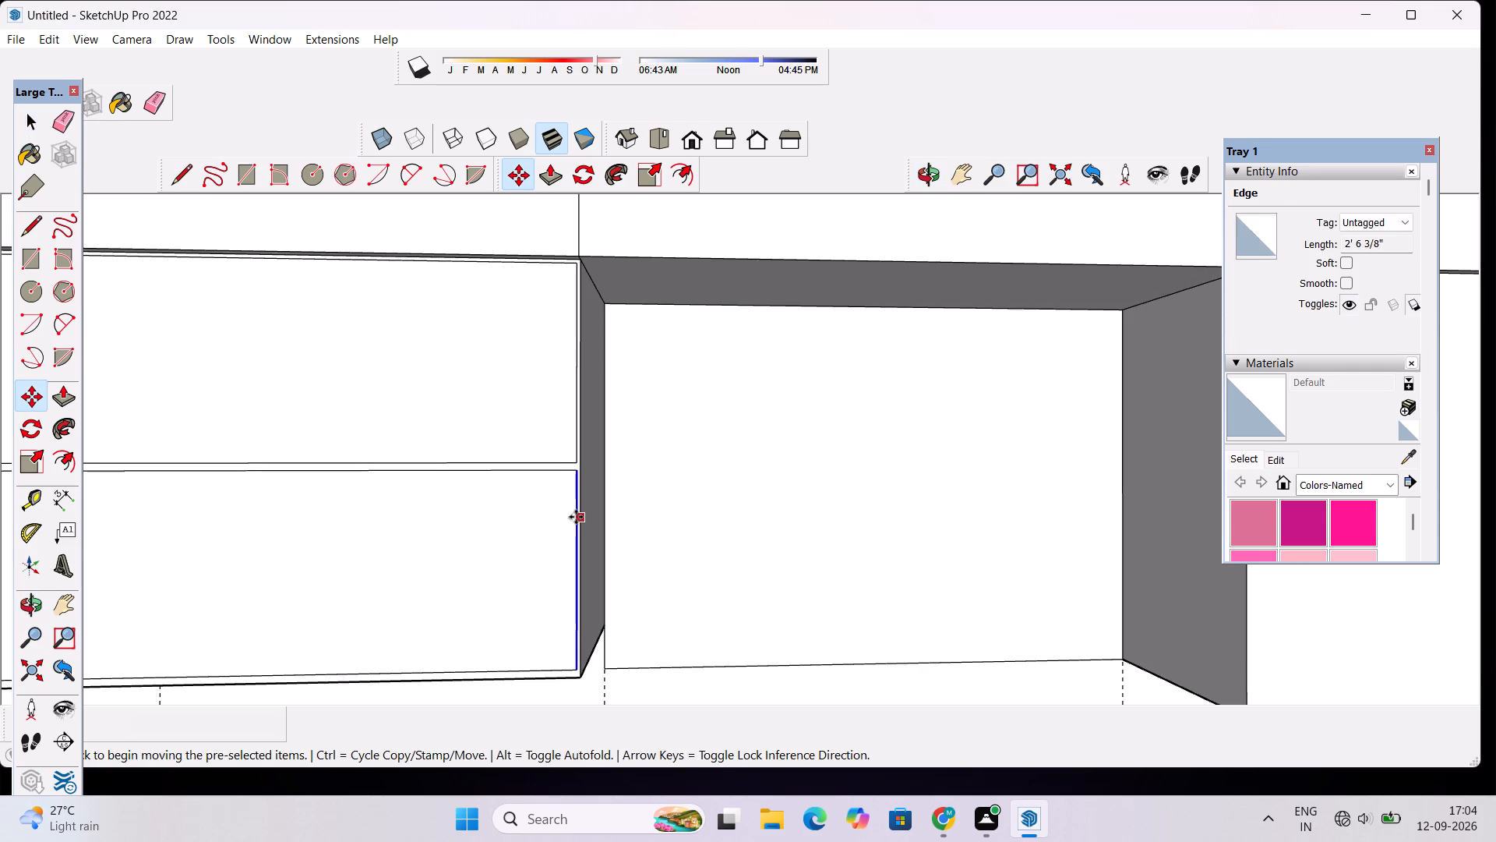
left_click(574, 516)
key("space")
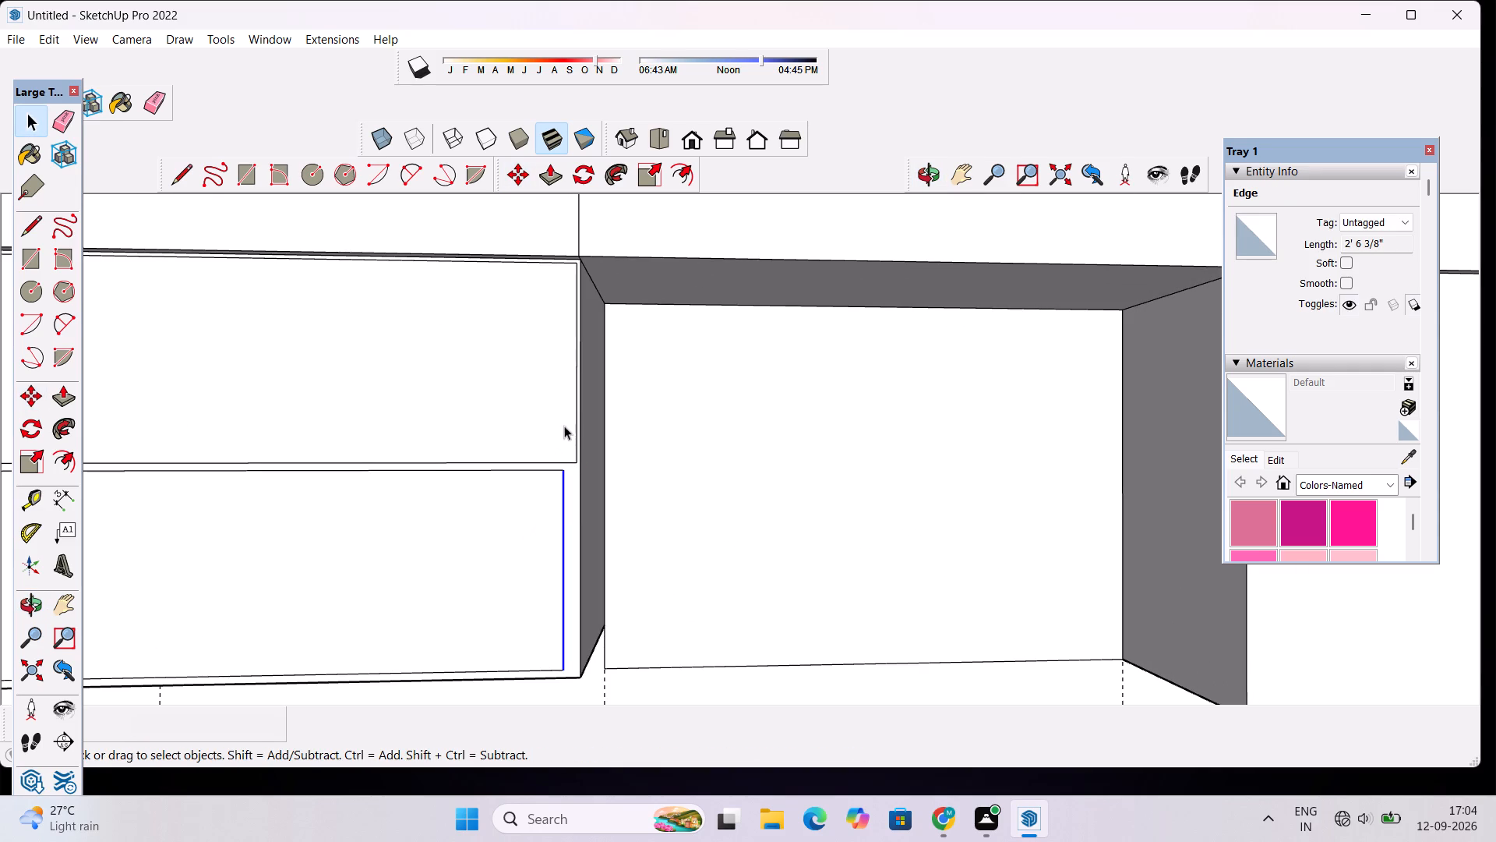
left_click(574, 394)
key("m")
left_click(574, 394)
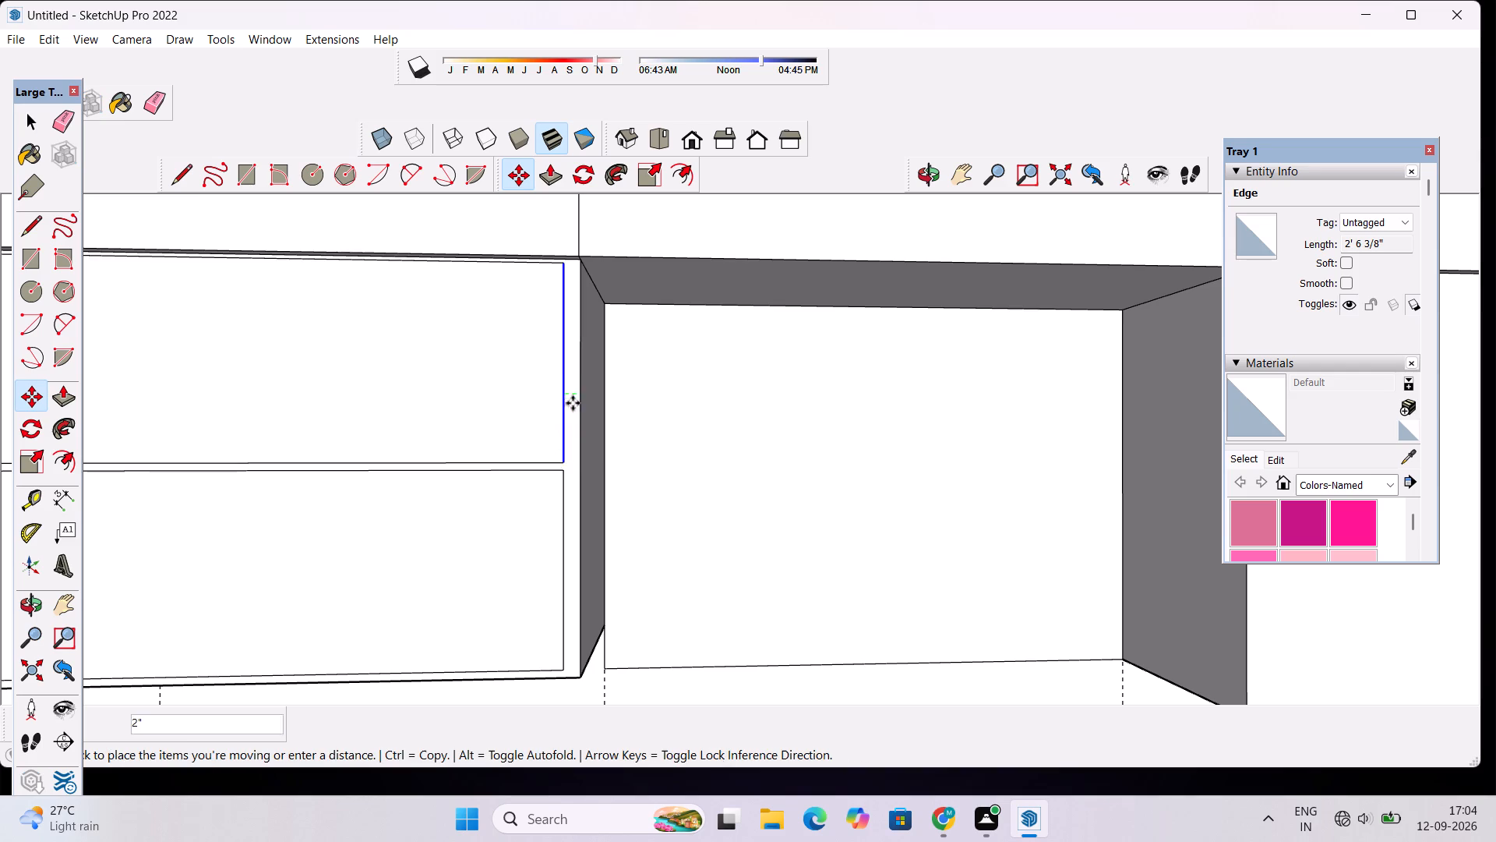
left_click(561, 394)
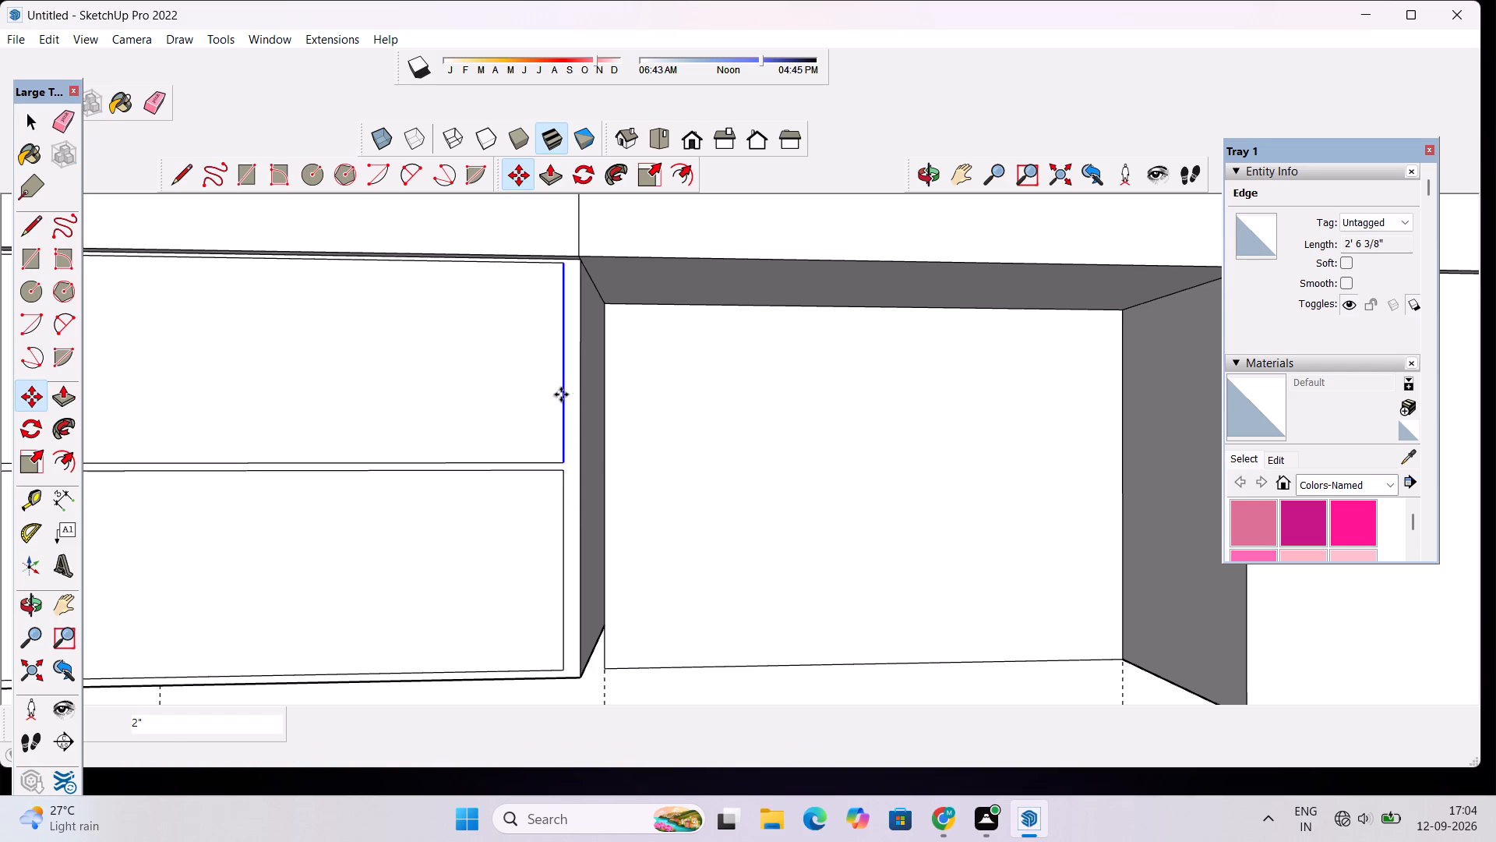
Move the outer vertical edges of both end-cabinet door panels, on the side away from the open bay, about 1/2" inward.
scroll(578, 406, "down", 5)
scroll(186, 436, "up", 9)
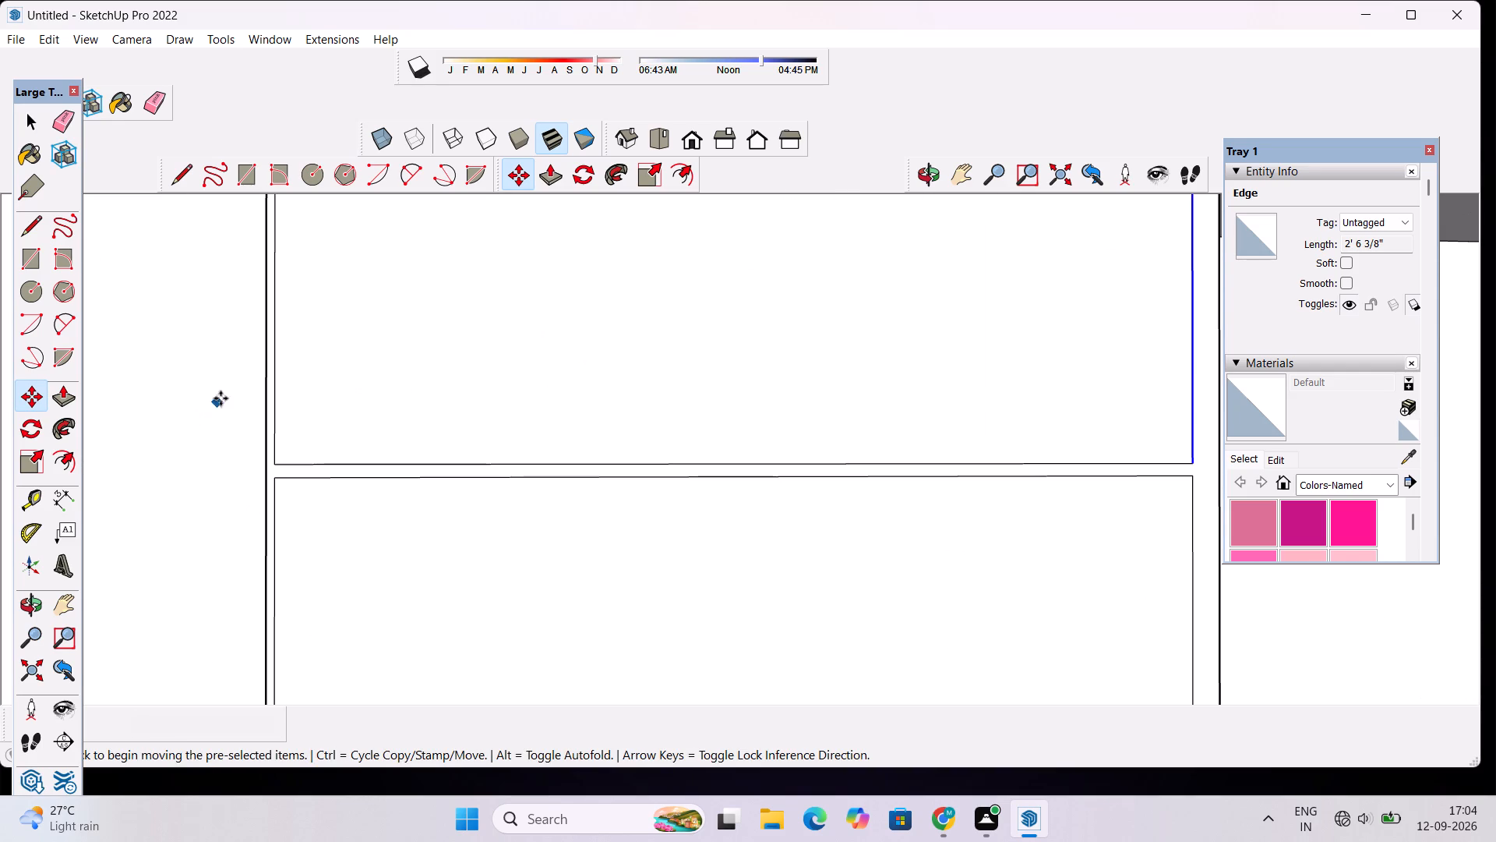
left_click(274, 344)
key("space")
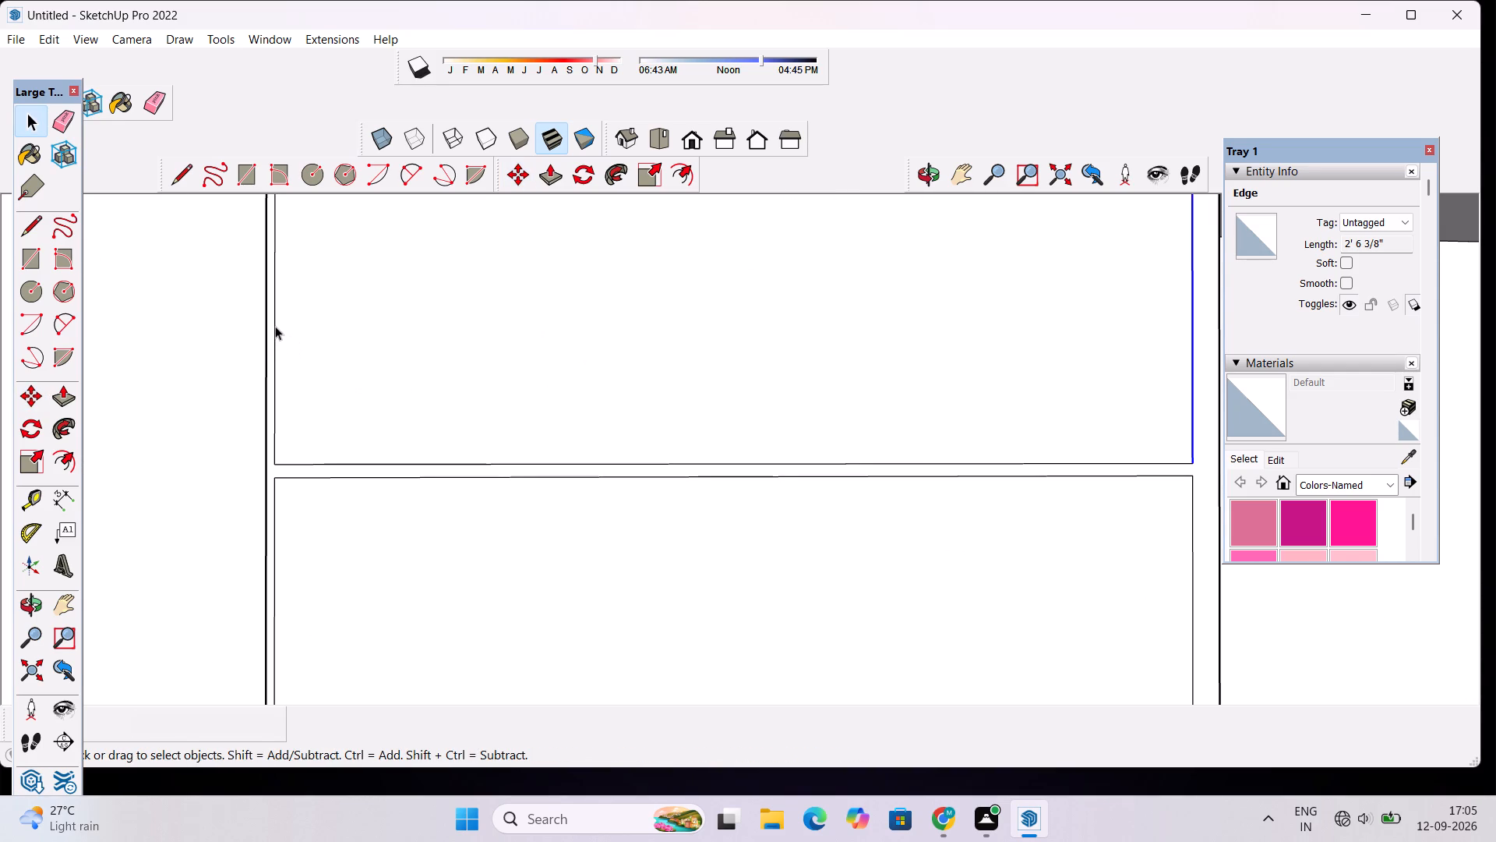
left_click(275, 325)
key("m")
left_click(275, 325)
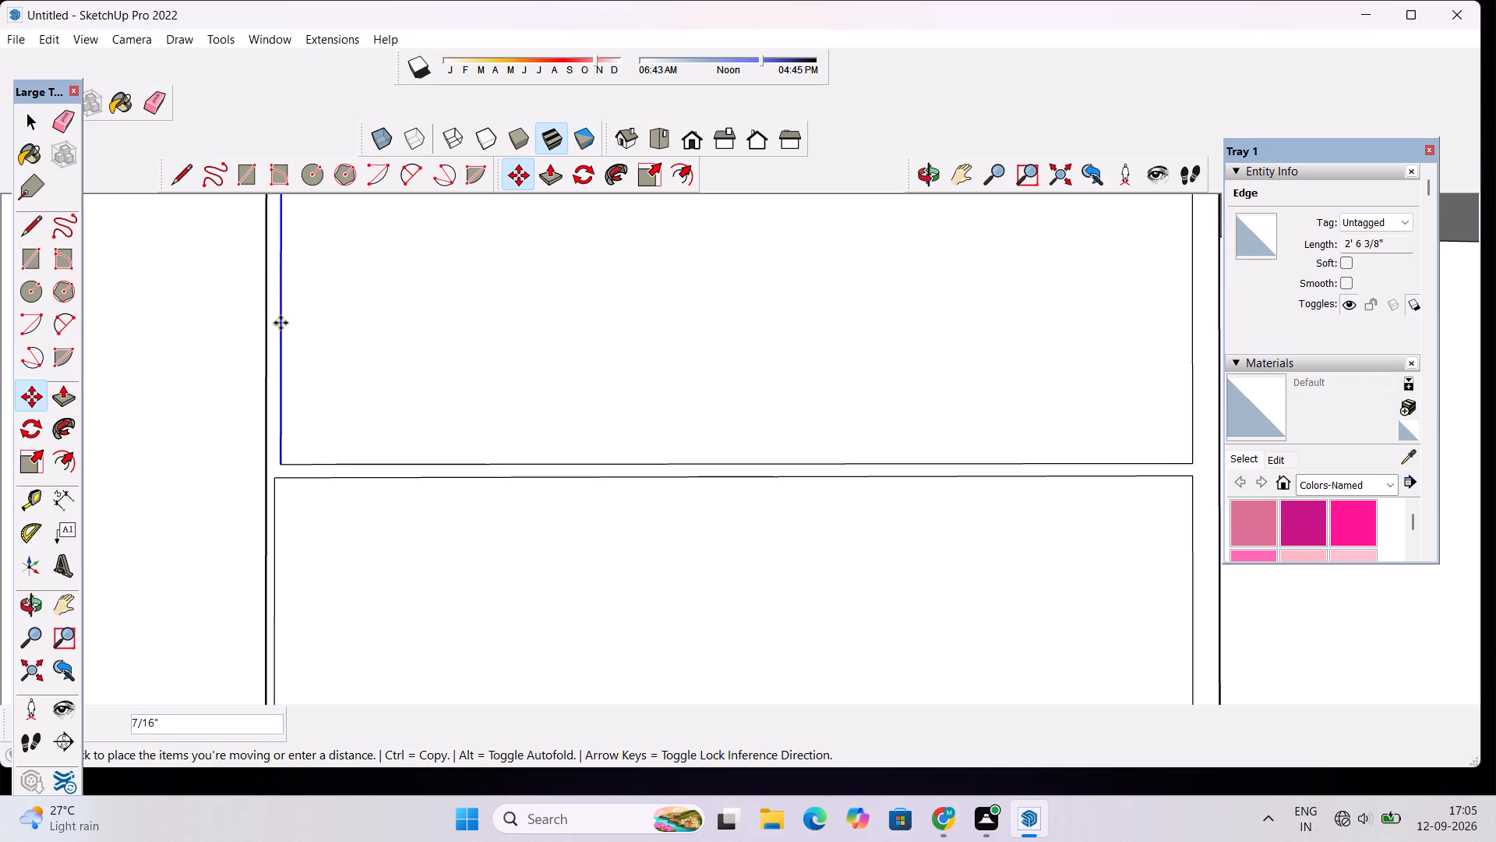
left_click(283, 323)
key("m")
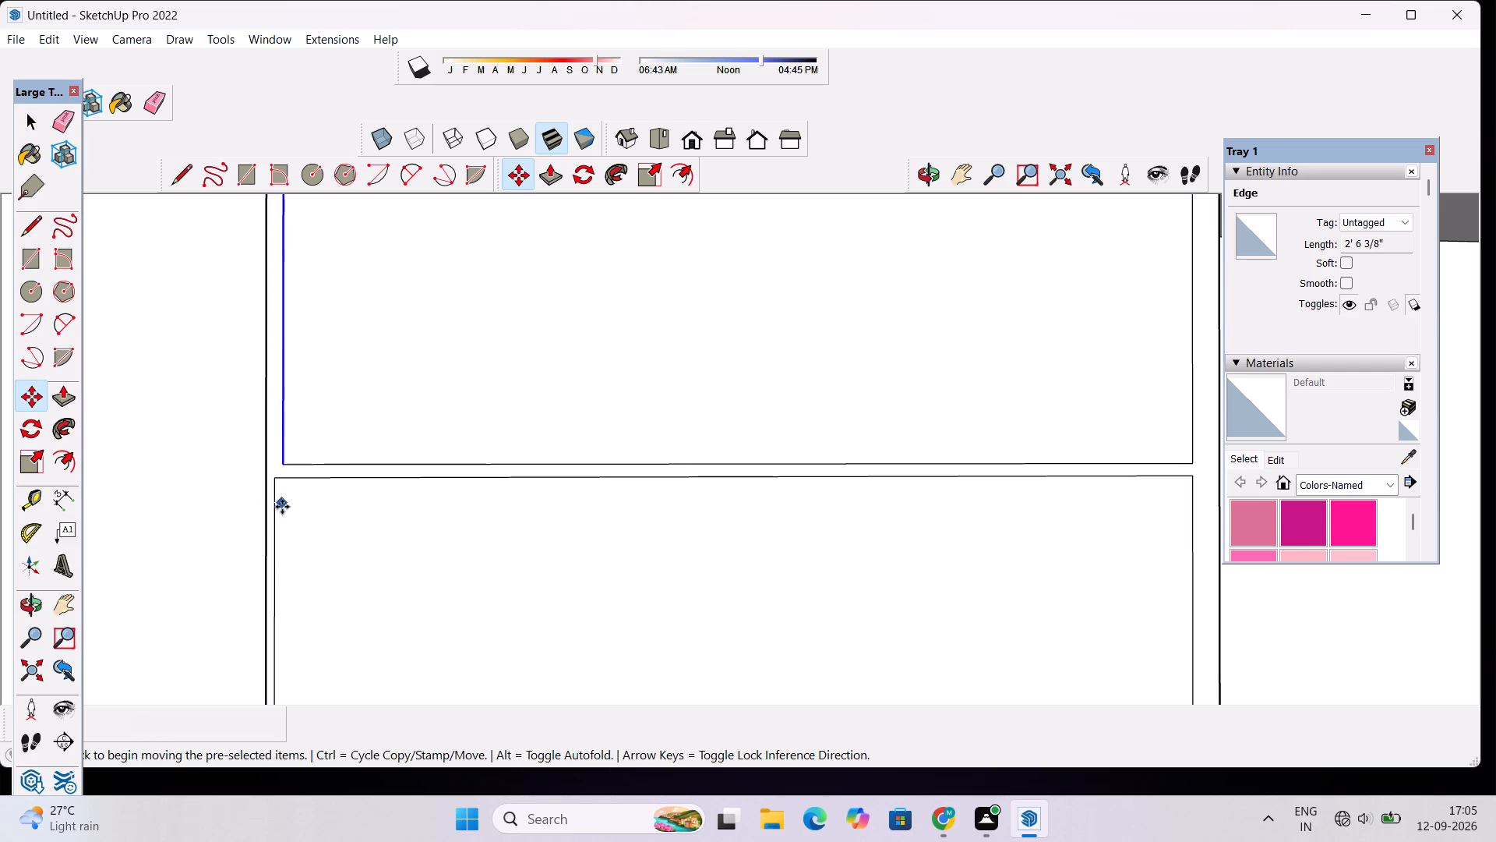
key("space")
left_click(273, 504)
key("m")
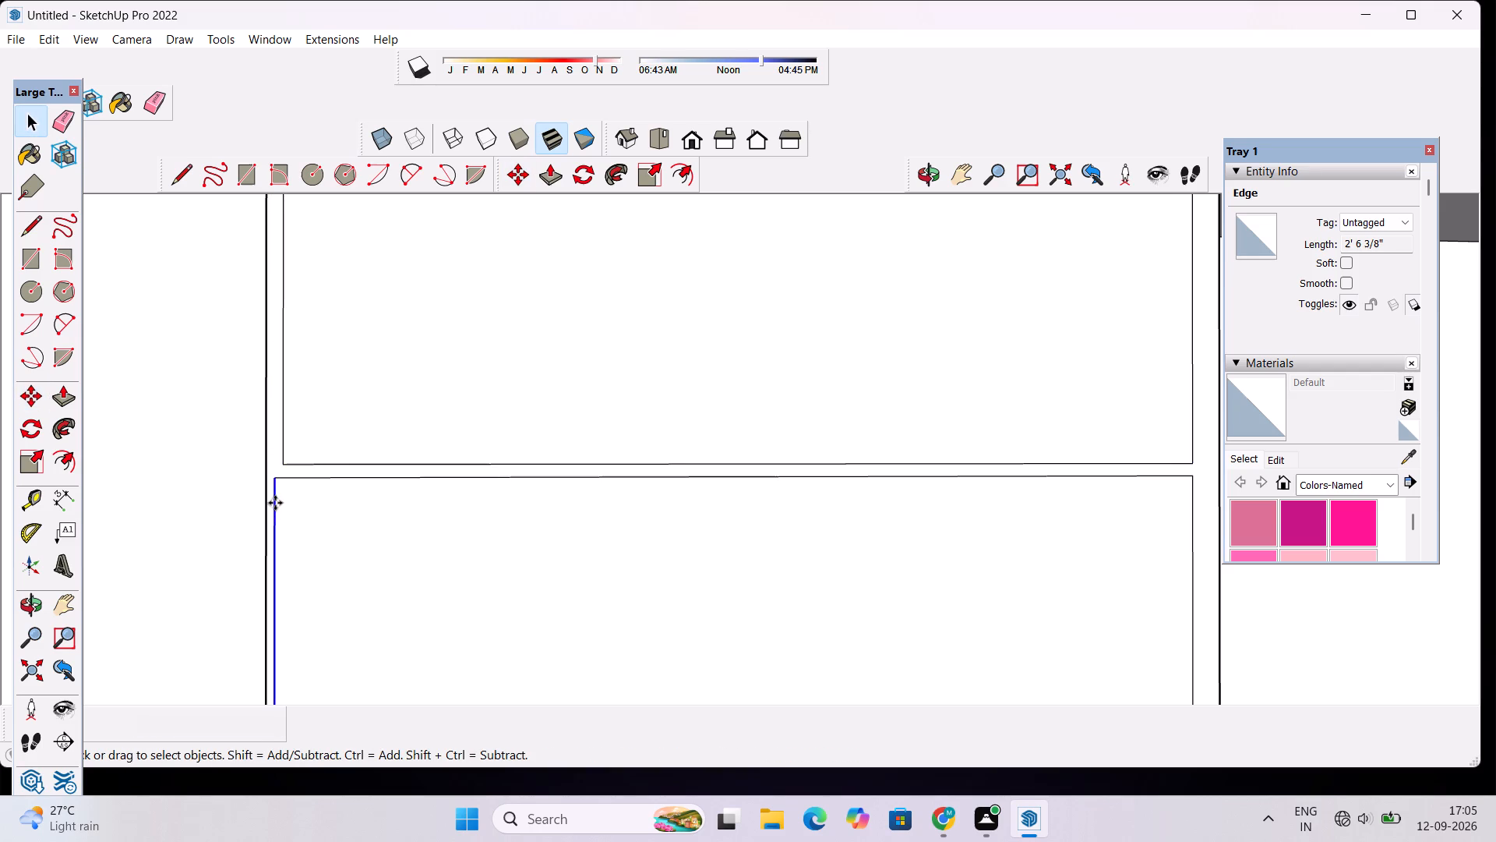
left_click(275, 503)
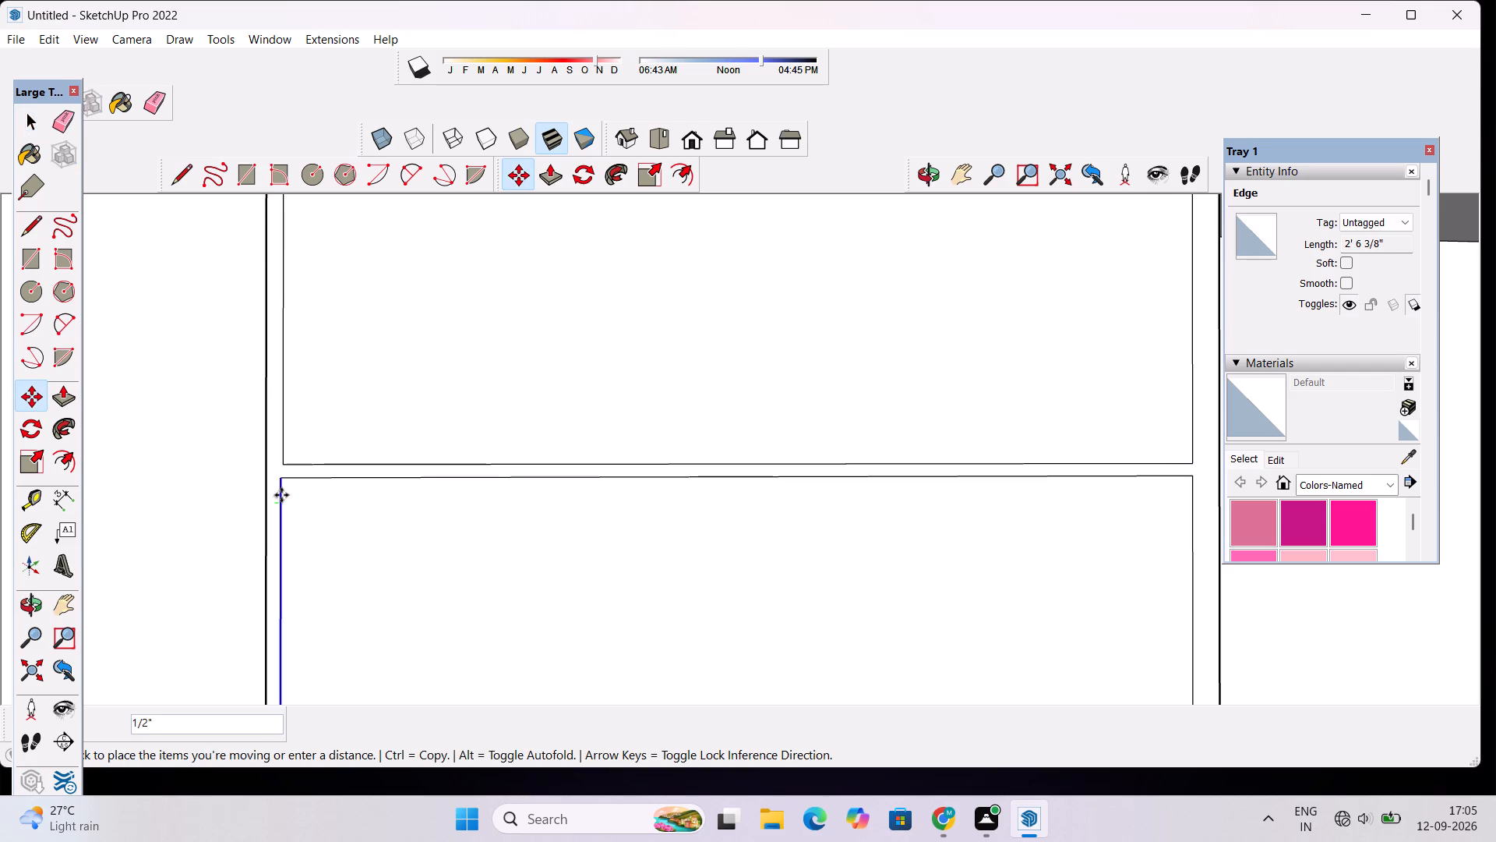
left_click(281, 495)
scroll(288, 470, "down", 13)
key("space")
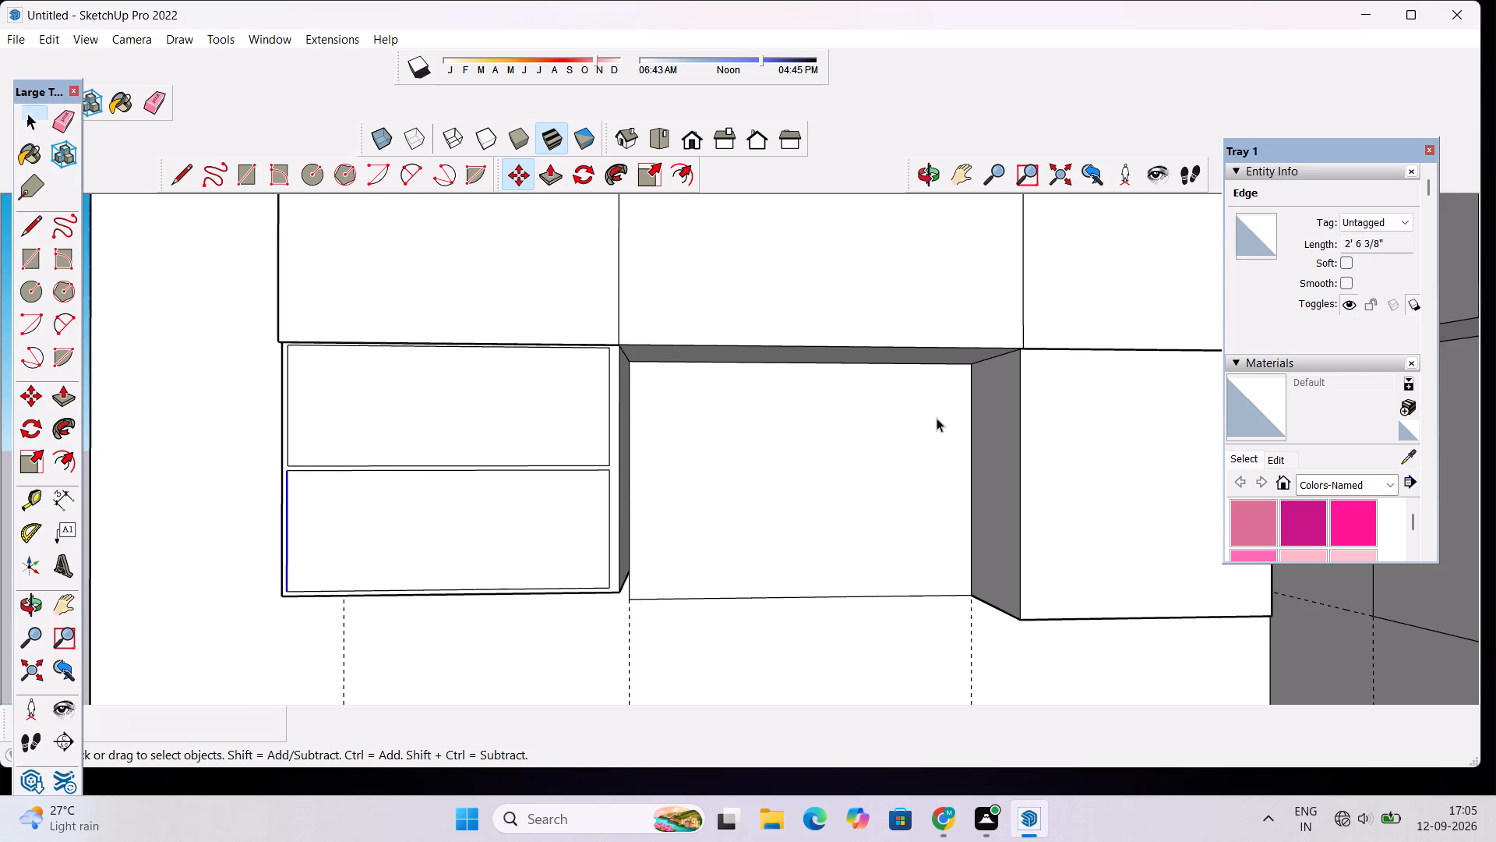
Draw an upper door panel rectangle about 5' 5 9/16" by 2' 6 5/8", inset on the lower-row corner cabinet's front.
scroll(941, 457, "down", 7)
scroll(1093, 468, "up", 3)
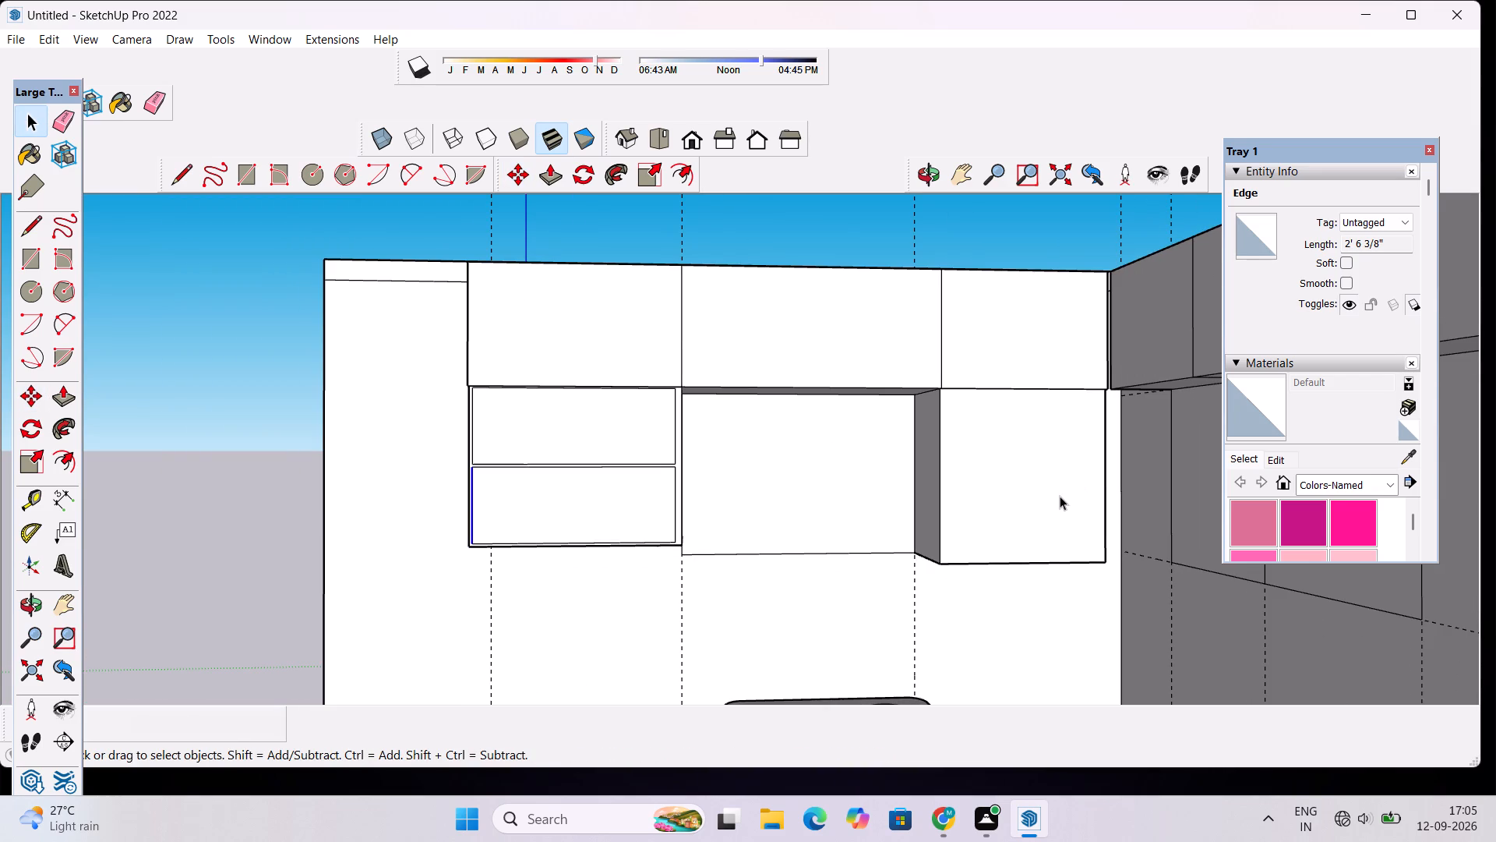
key("r")
scroll(962, 401, "up", 6)
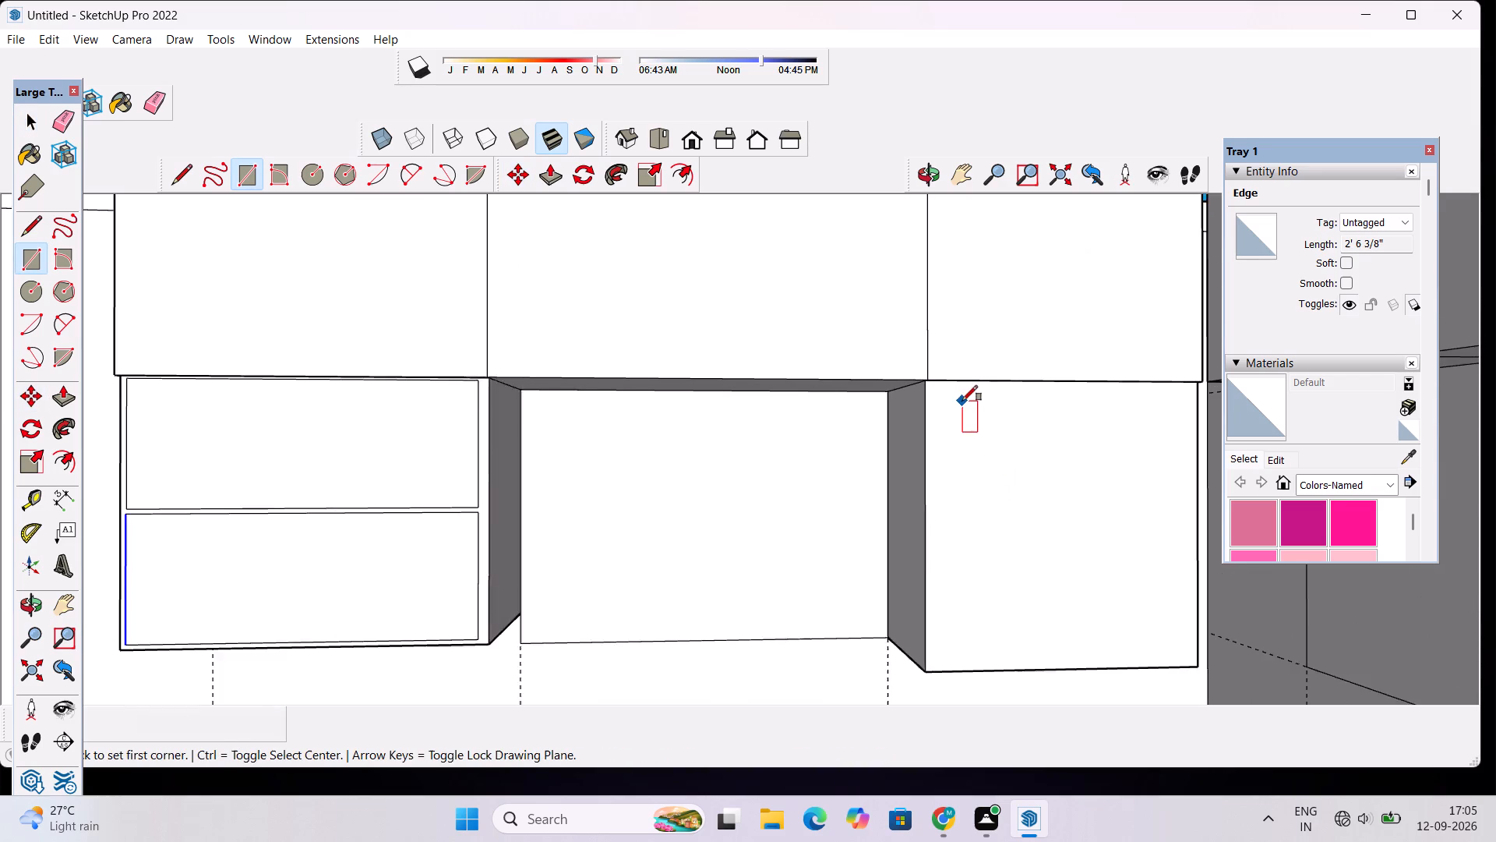
left_click(930, 388)
scroll(947, 423, "down", 7)
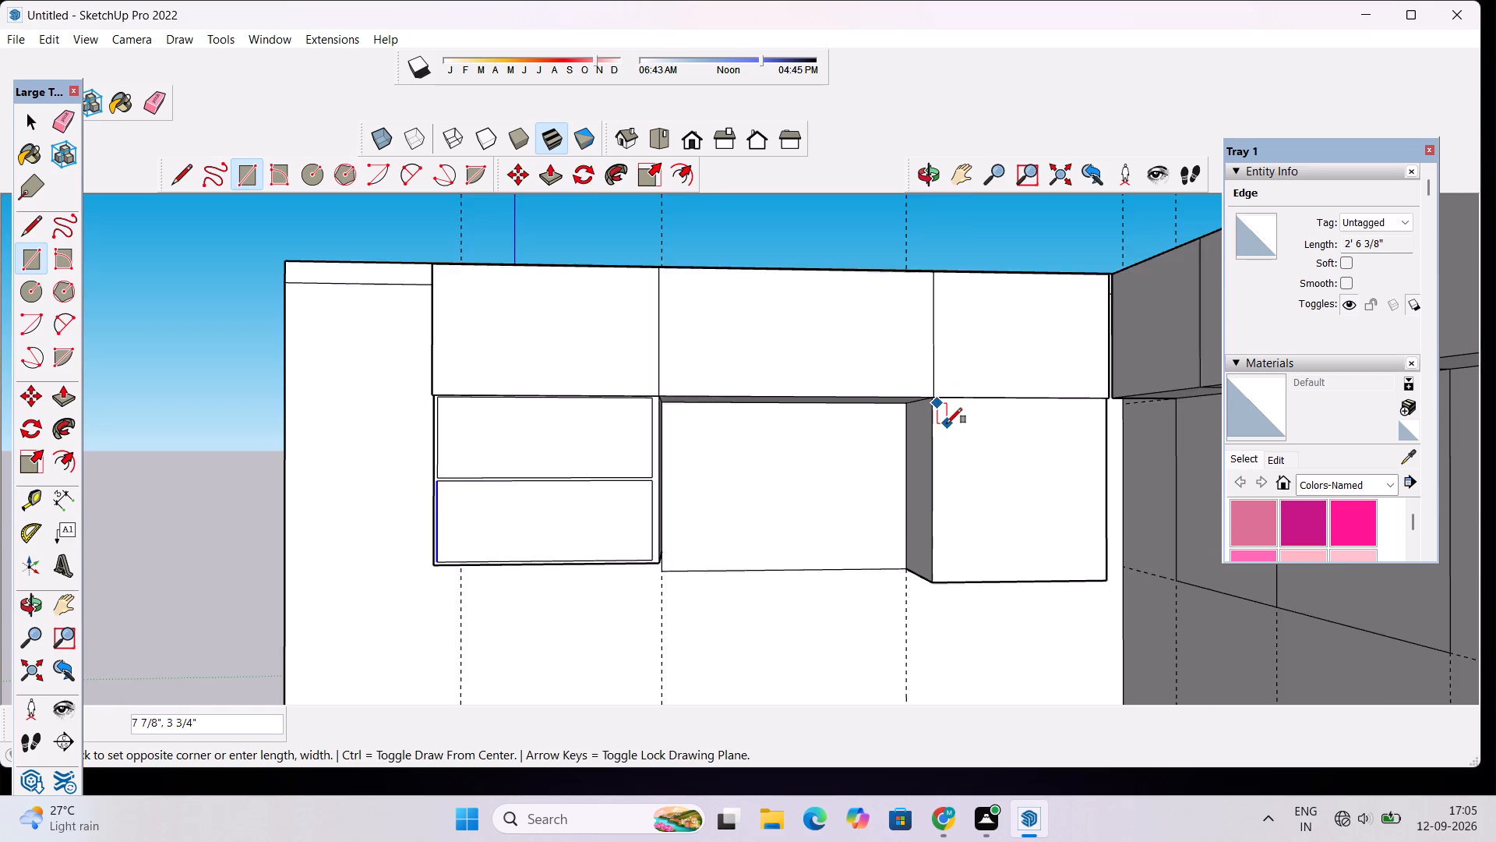
scroll(1064, 465, "up", 7)
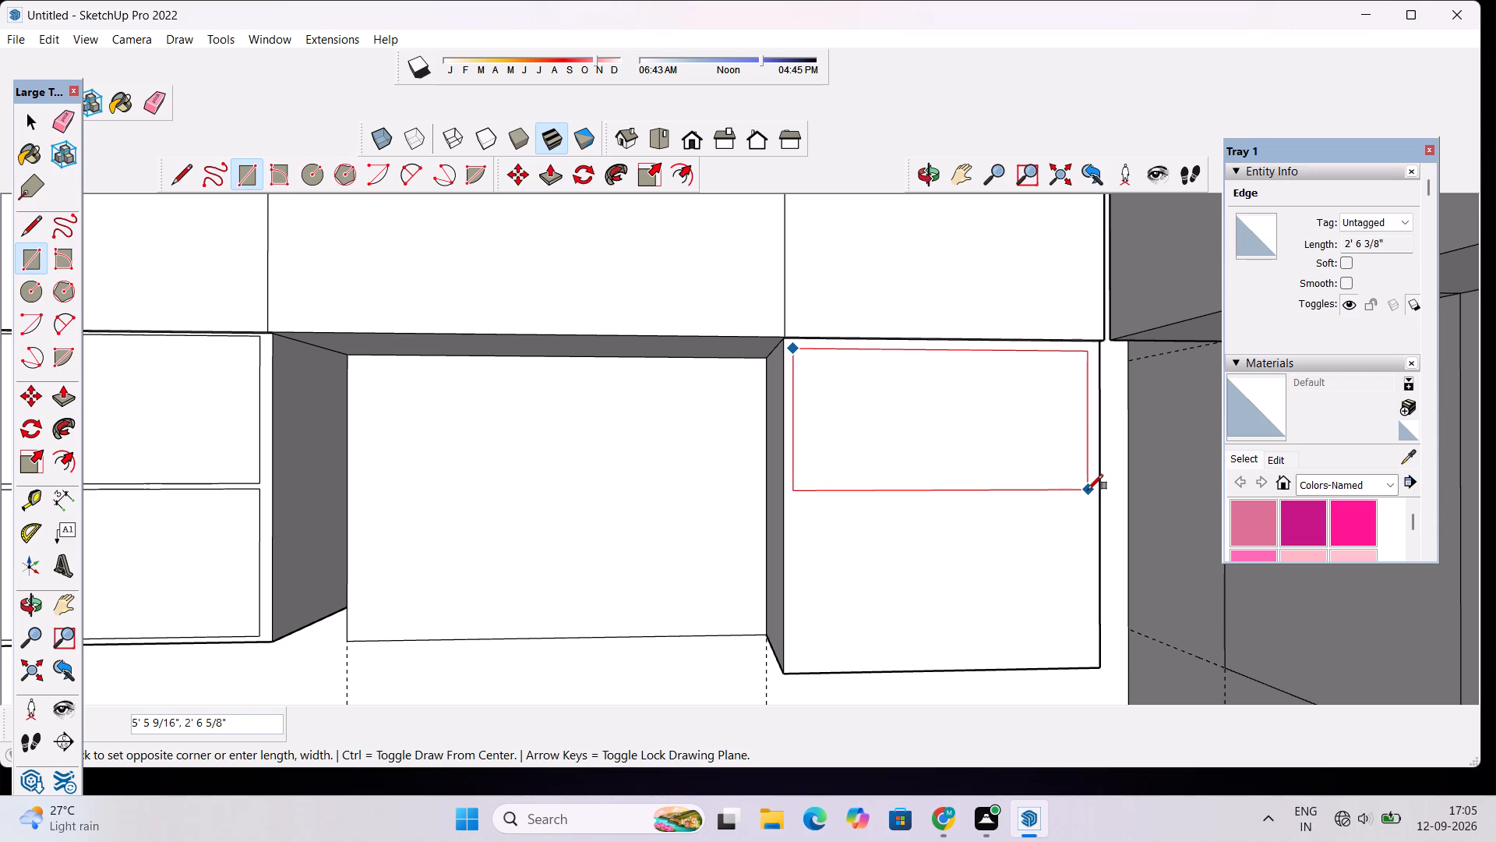
left_click(1088, 490)
key("space")
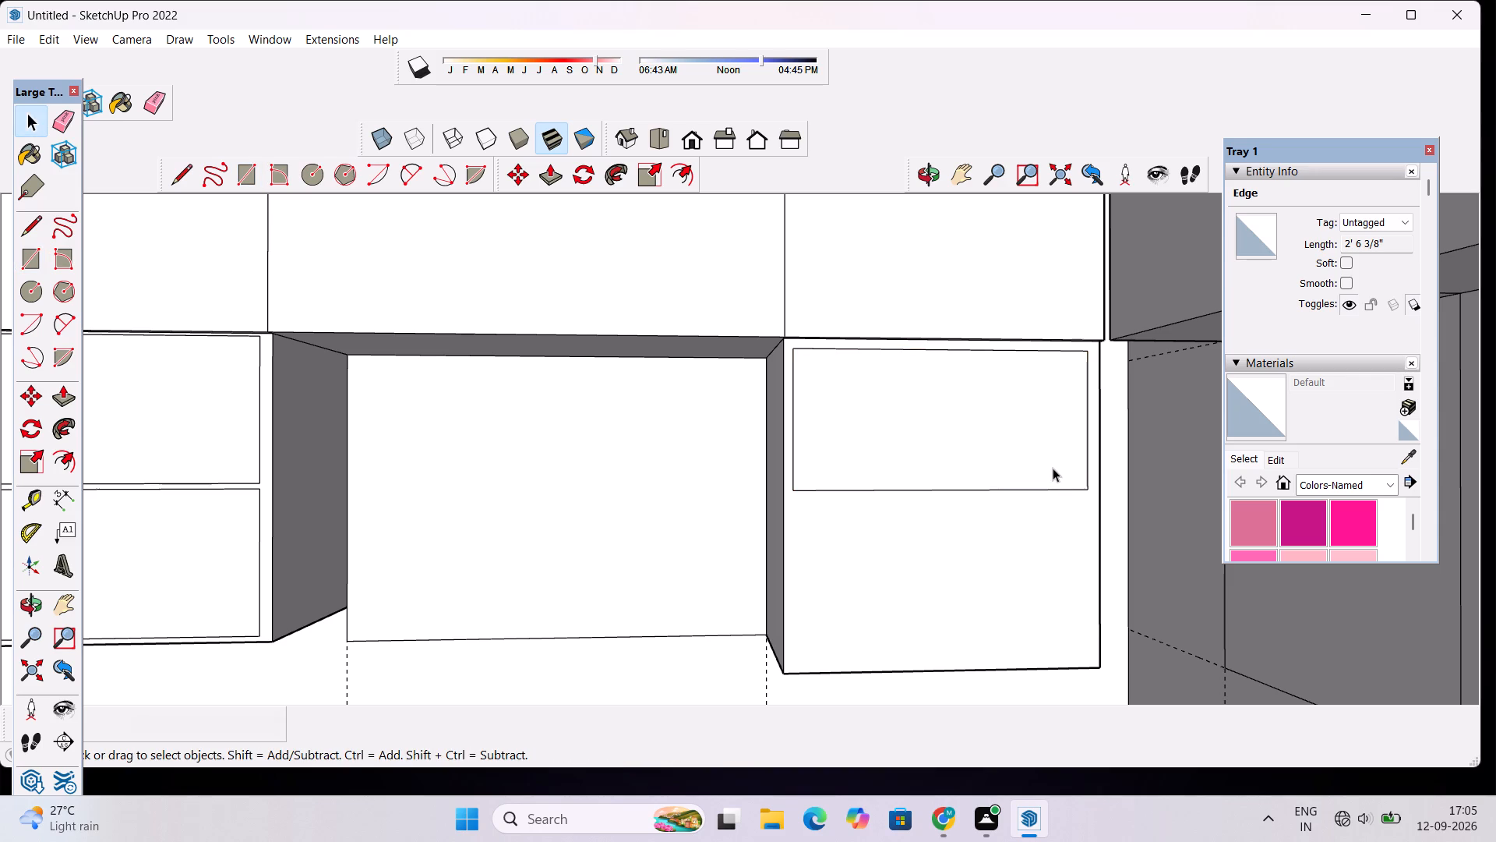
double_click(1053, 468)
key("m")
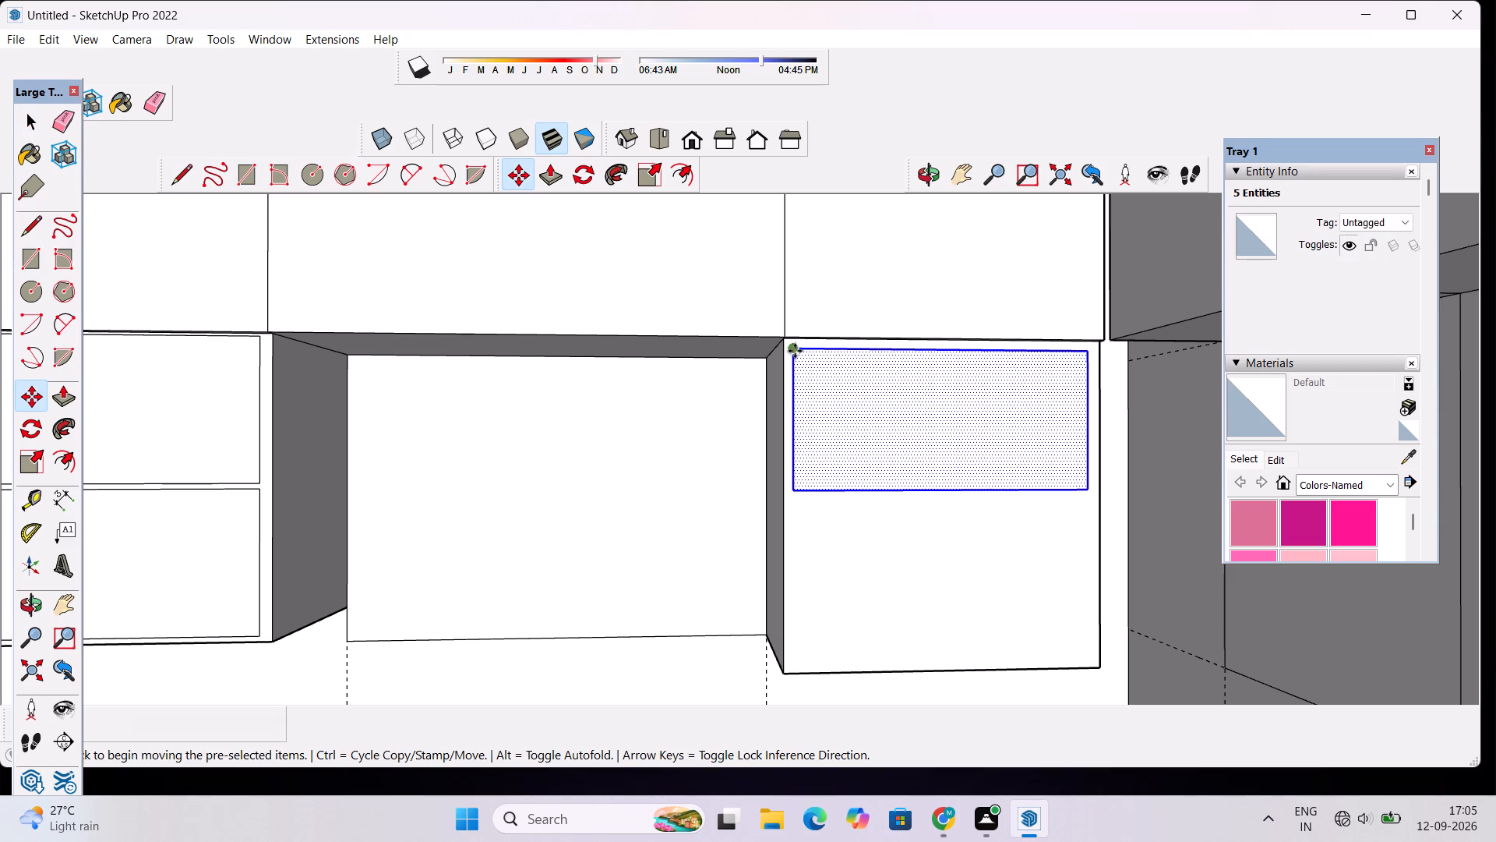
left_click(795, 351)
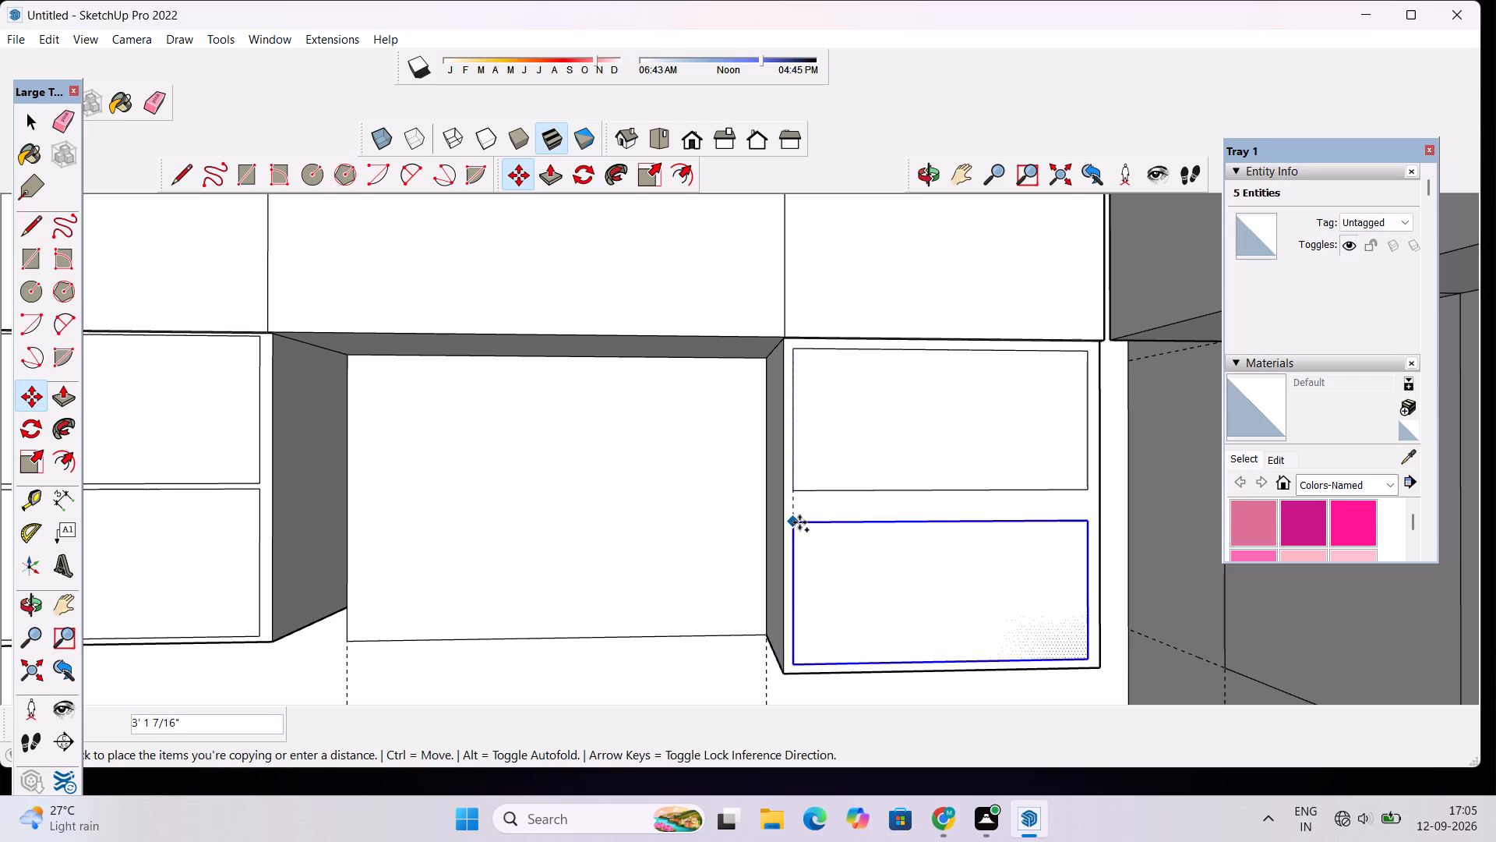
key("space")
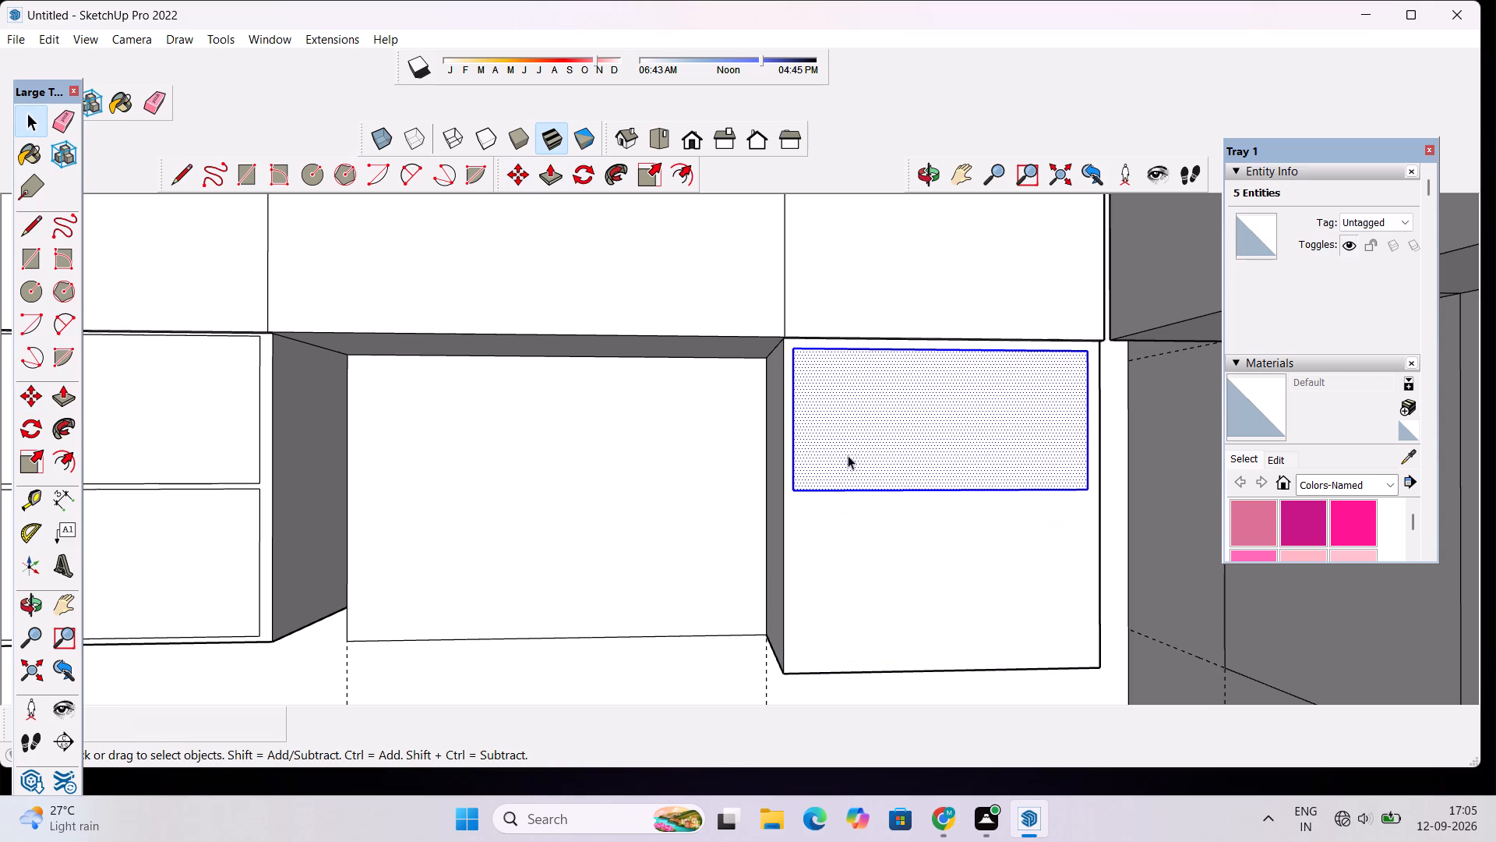
Move the bottom edge of the corner cabinet's upper door panel down 1".
left_click(887, 620)
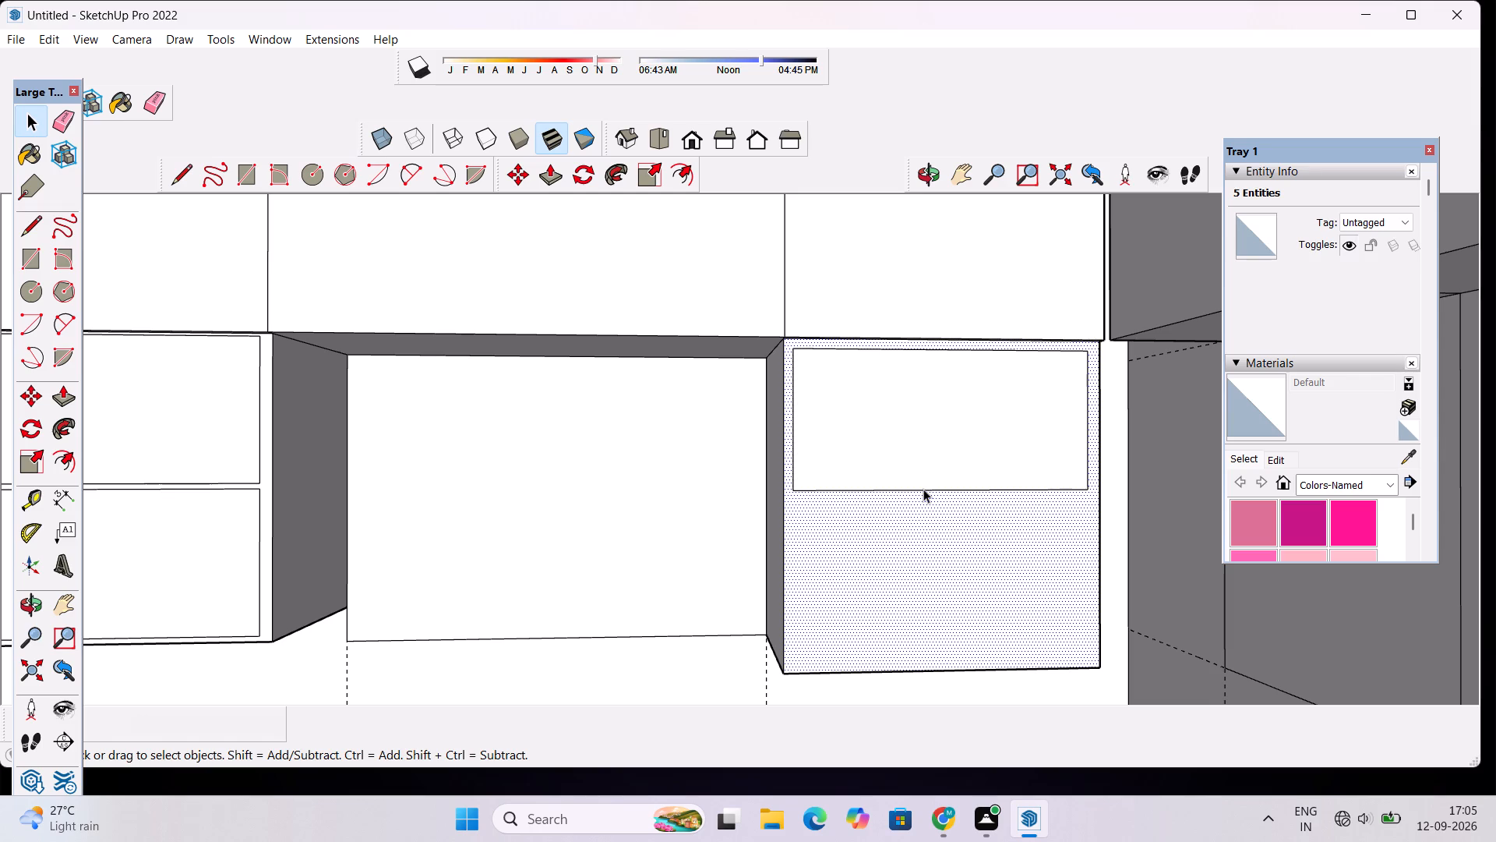
left_click(924, 488)
key("m")
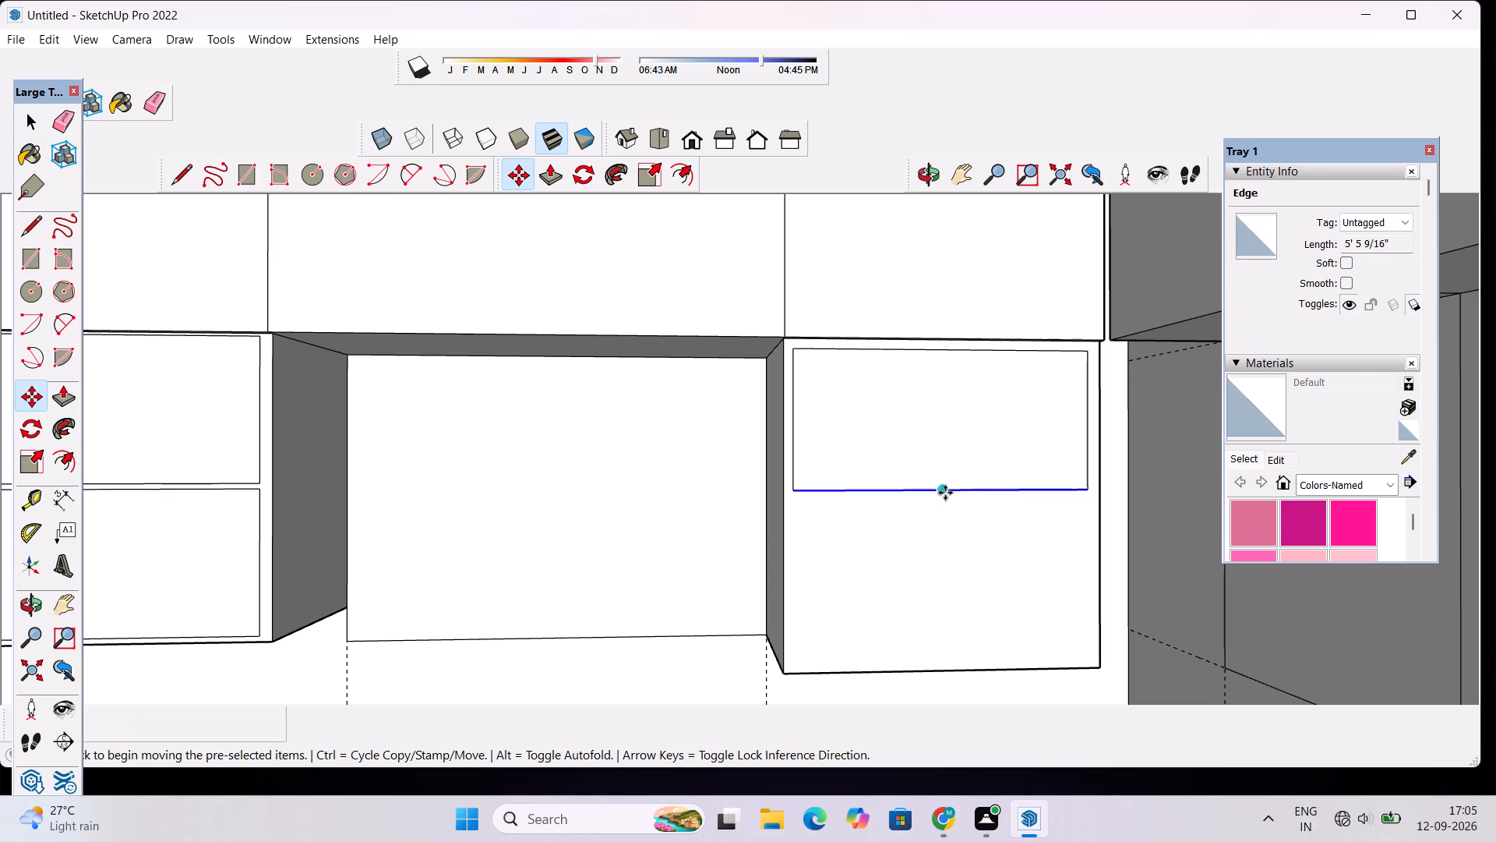
left_click(945, 493)
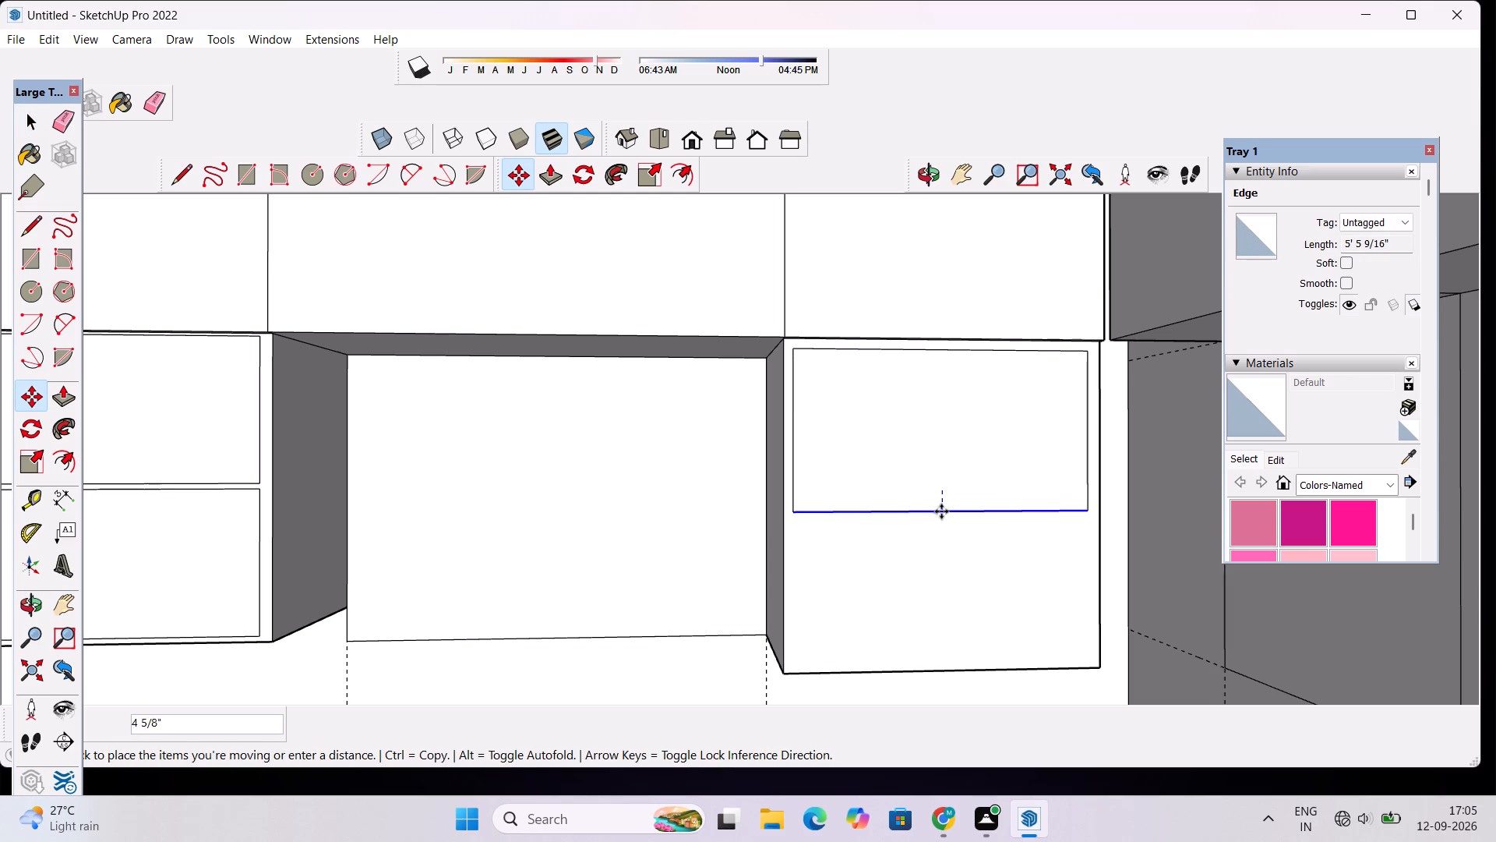
scroll(941, 511, "up", 3)
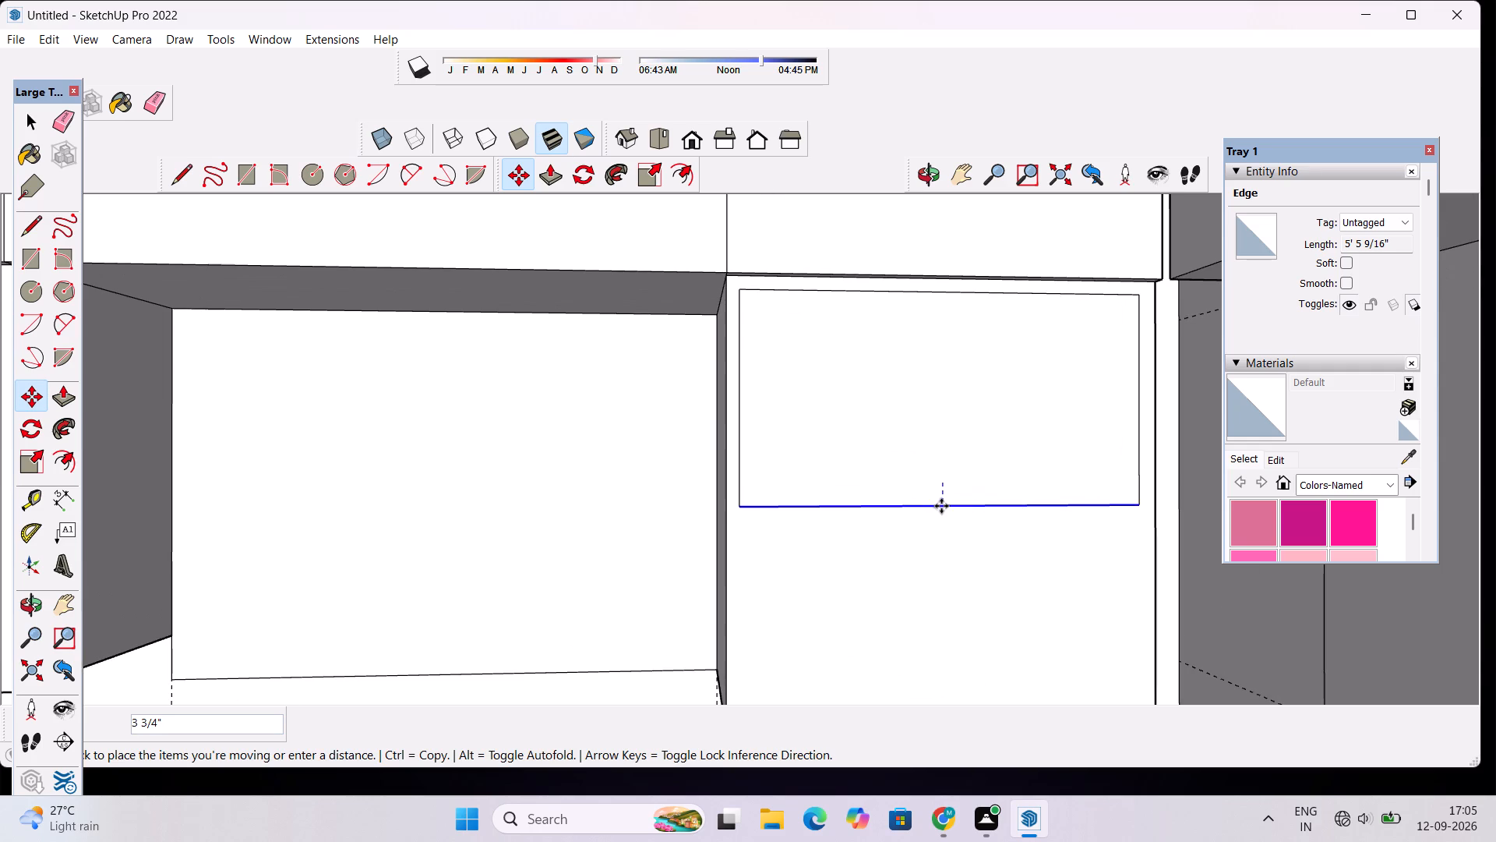
key("1")
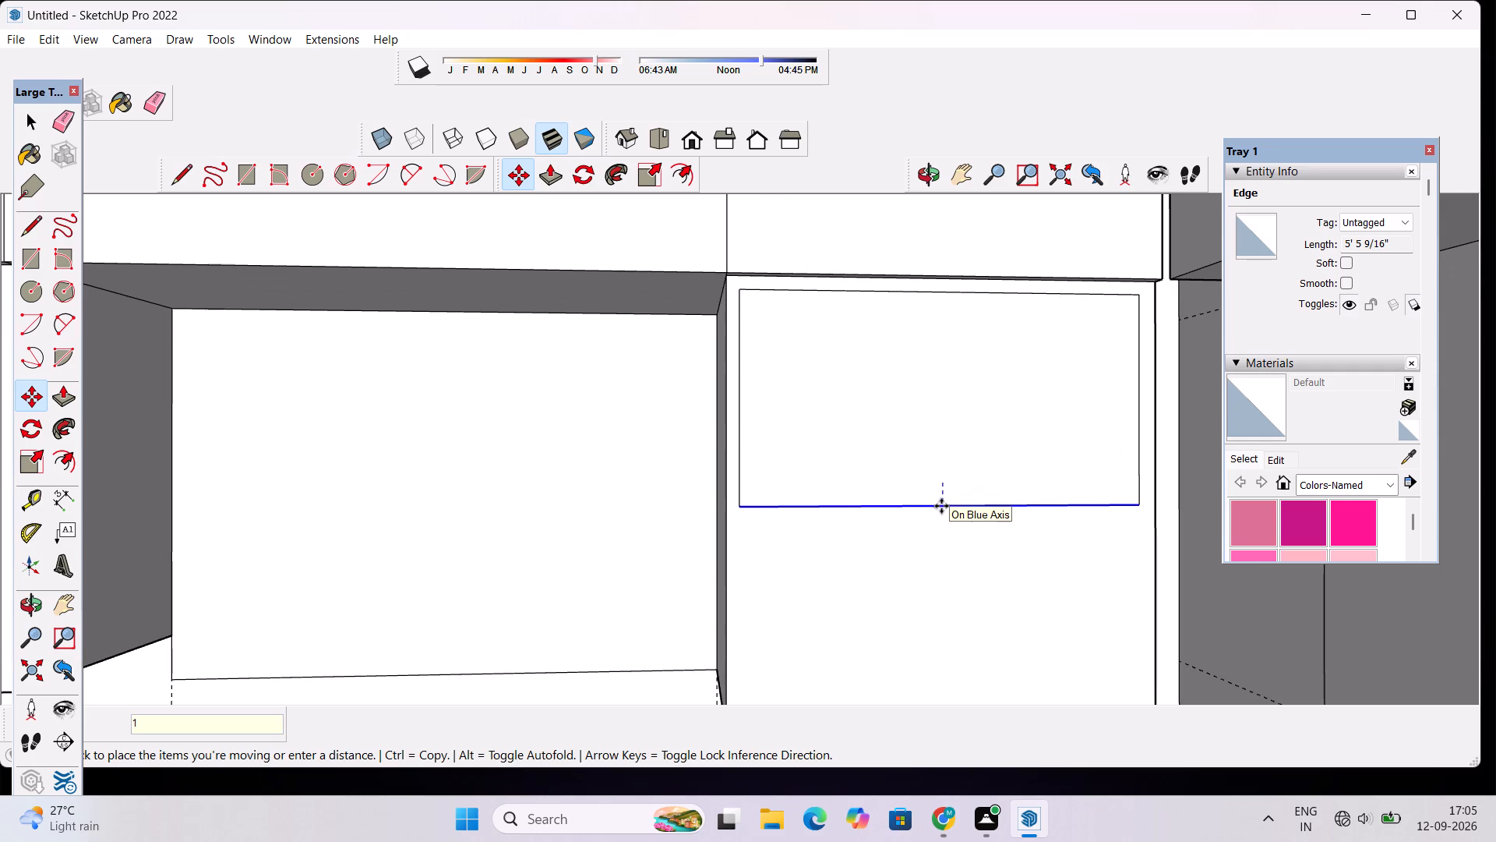
key("shift+quotedbl")
key("Return")
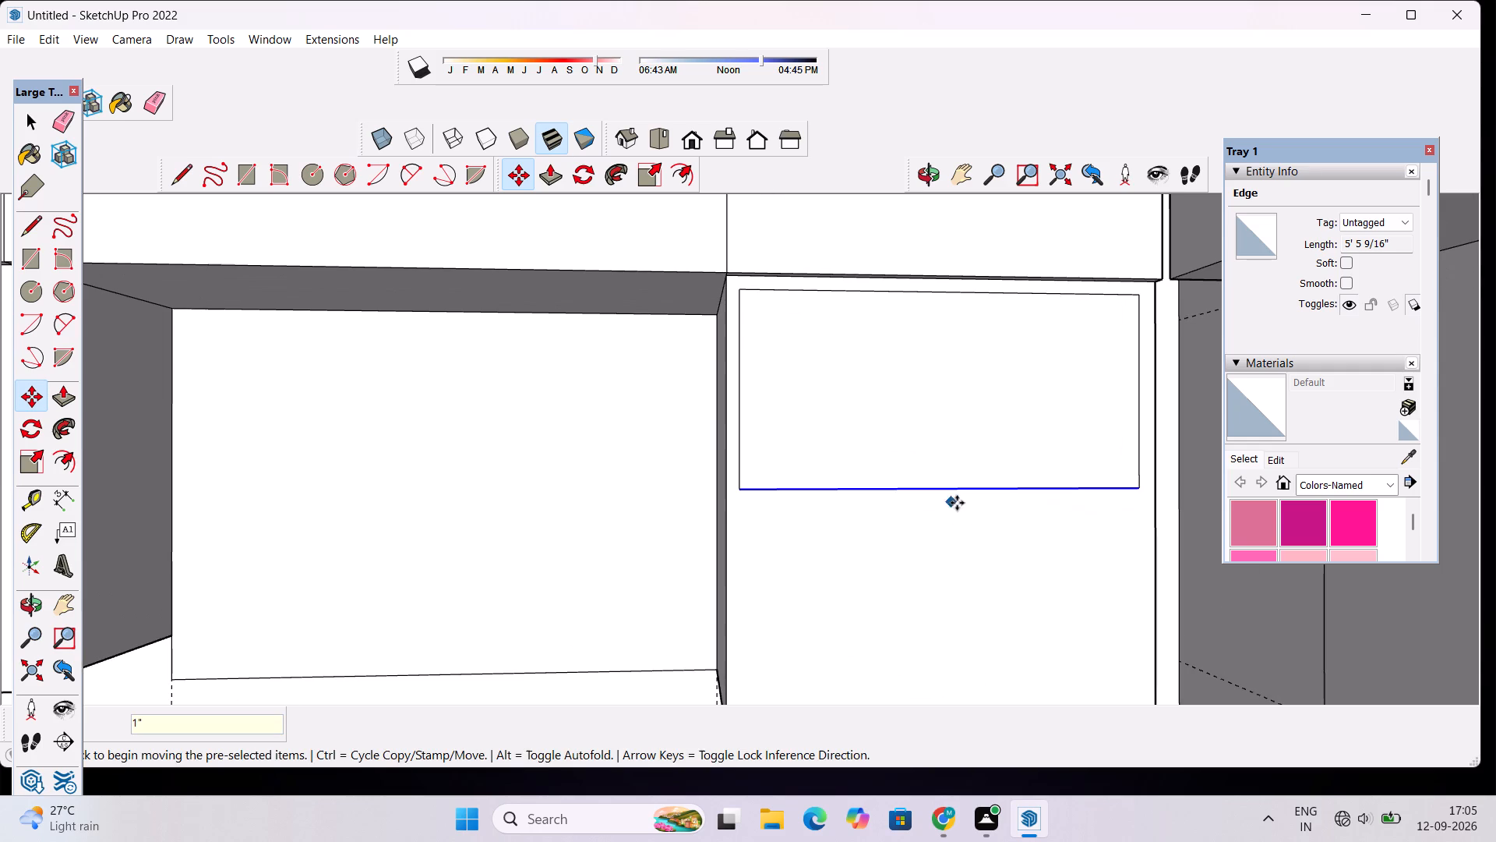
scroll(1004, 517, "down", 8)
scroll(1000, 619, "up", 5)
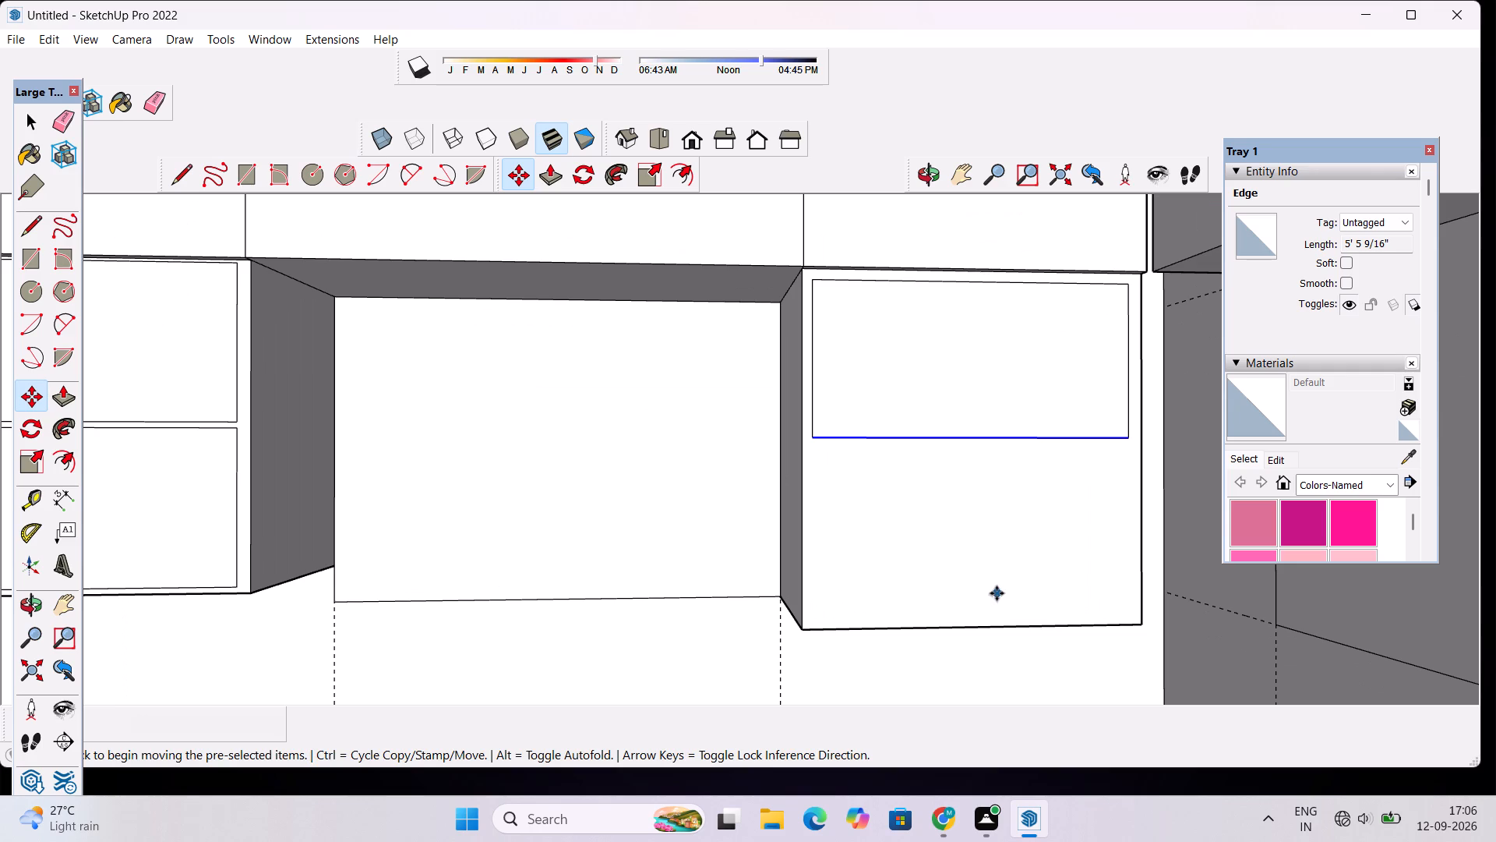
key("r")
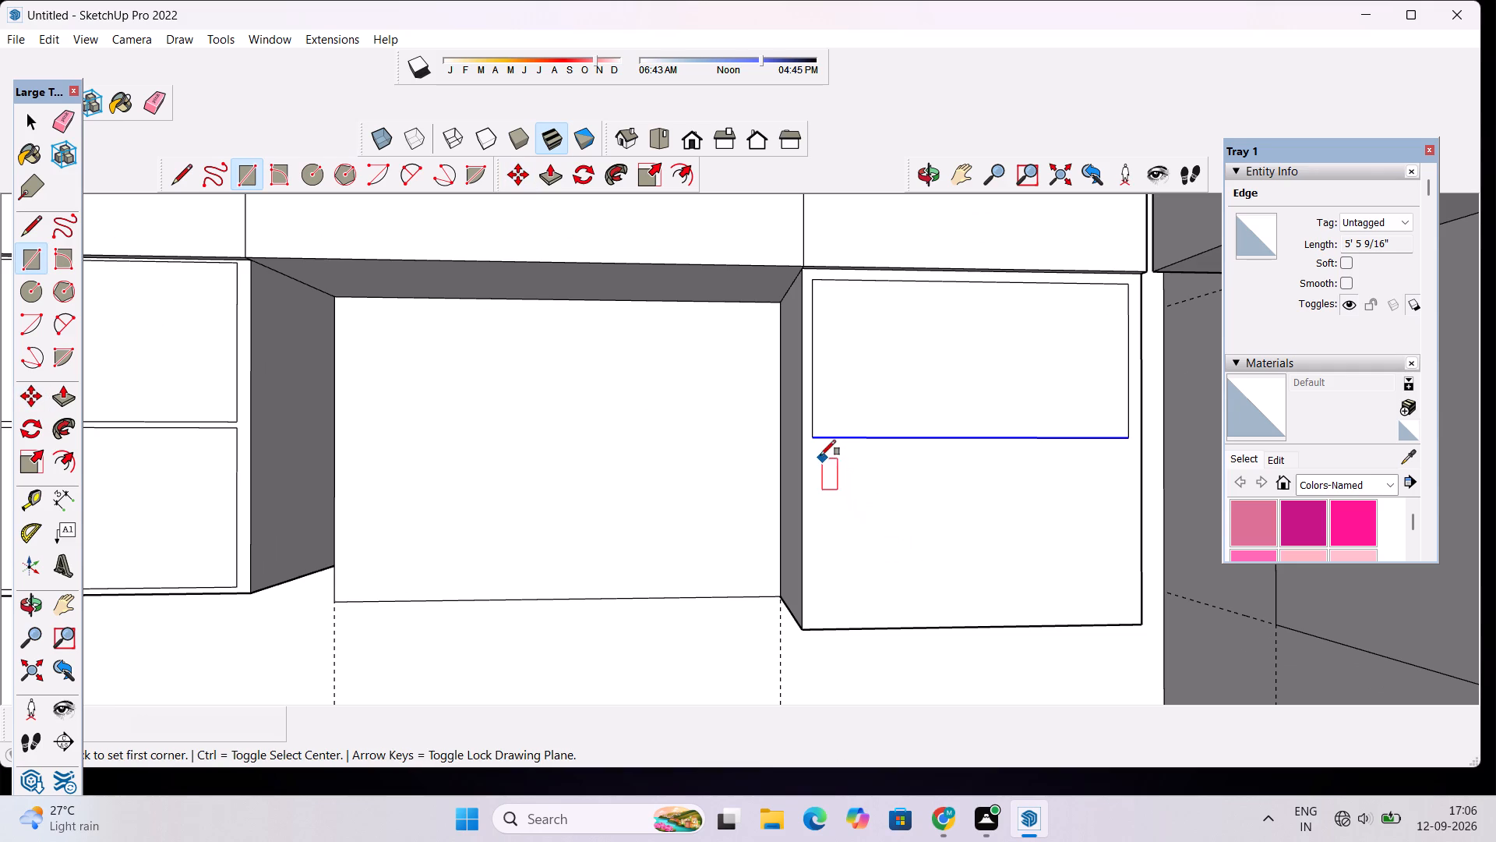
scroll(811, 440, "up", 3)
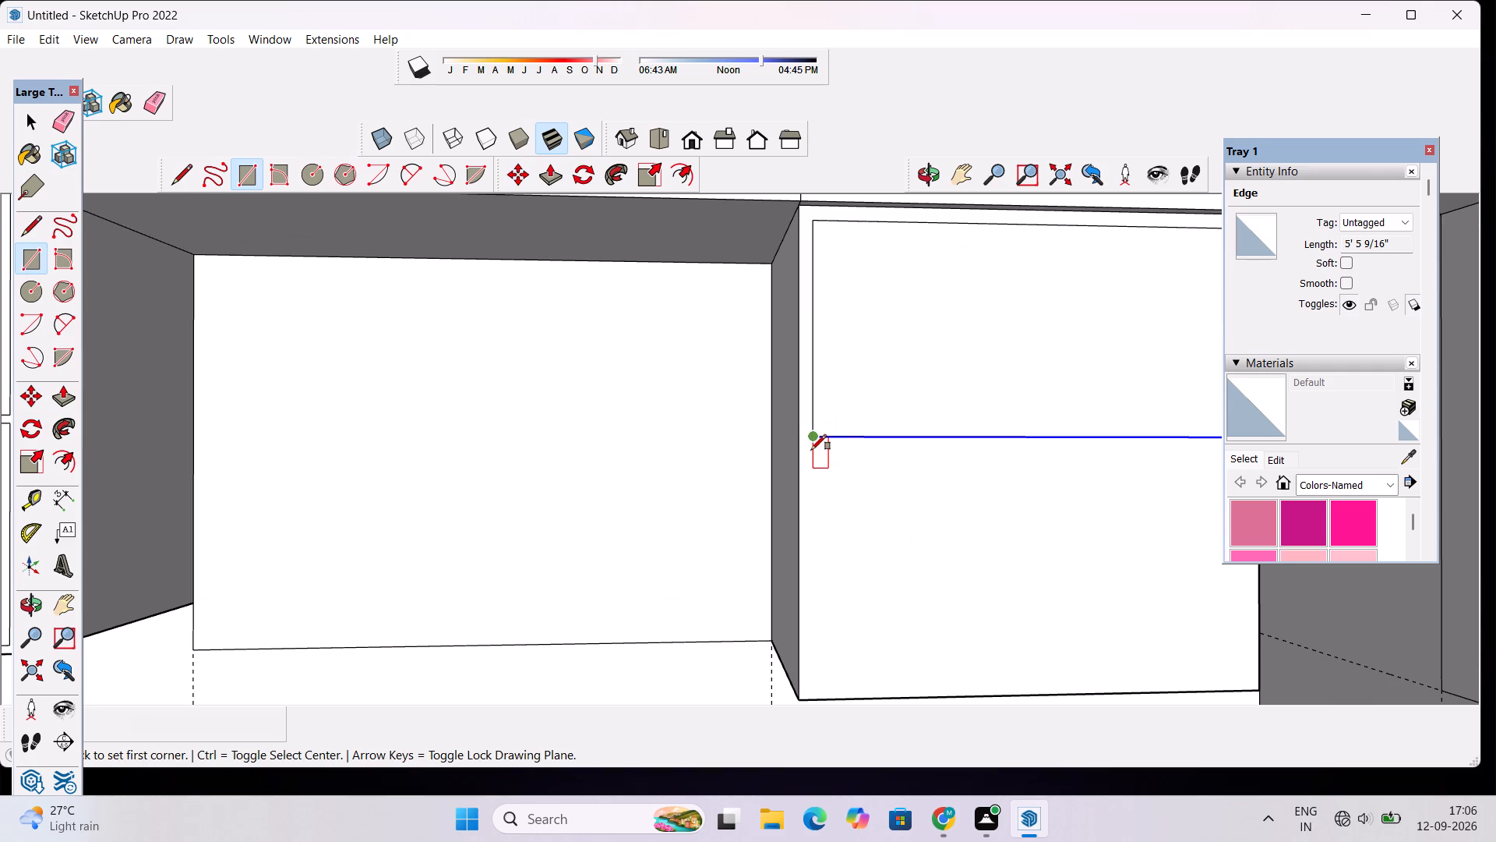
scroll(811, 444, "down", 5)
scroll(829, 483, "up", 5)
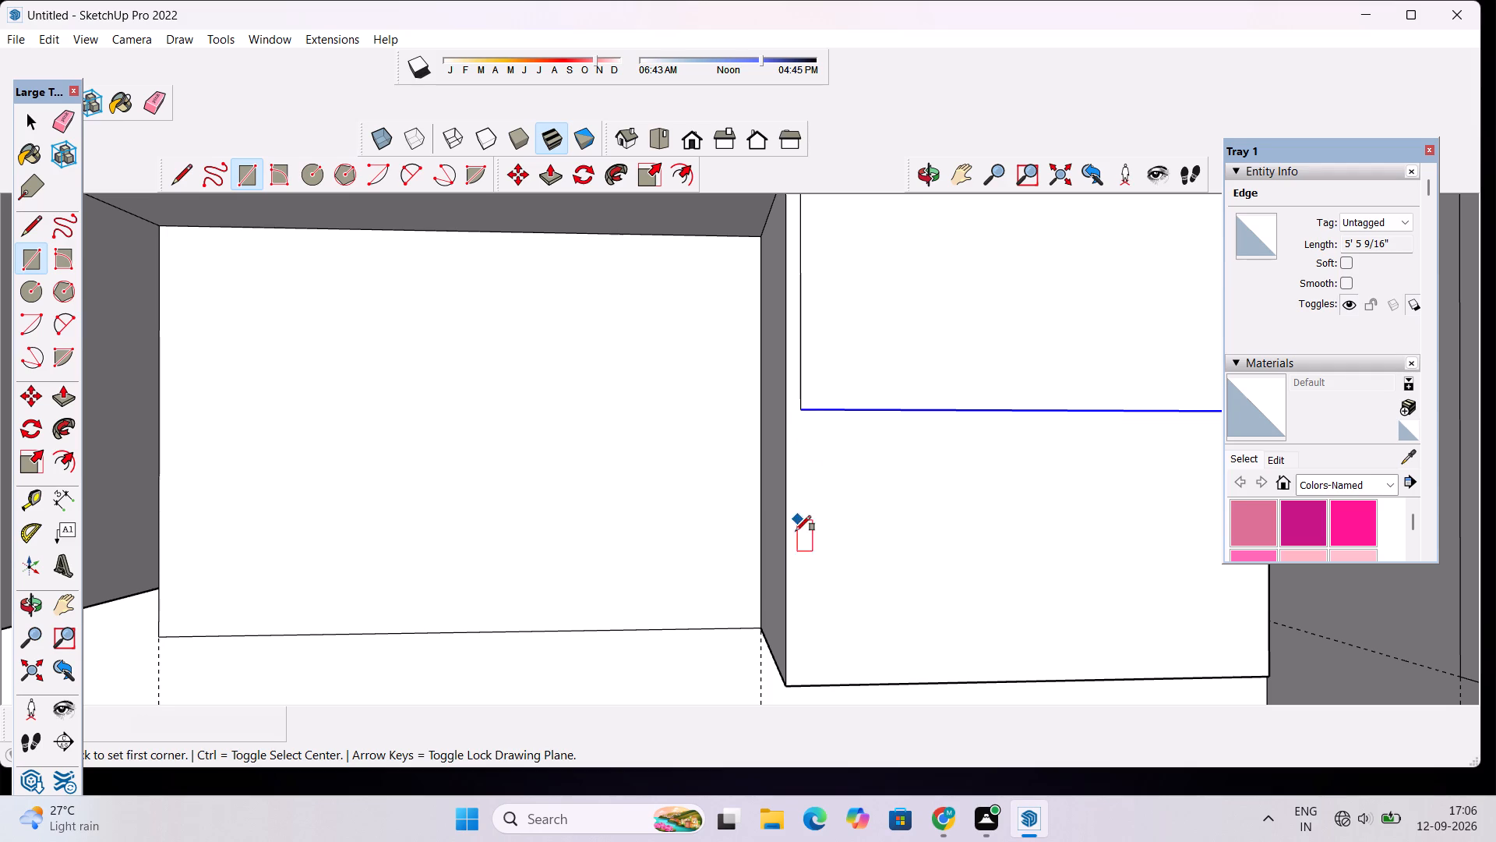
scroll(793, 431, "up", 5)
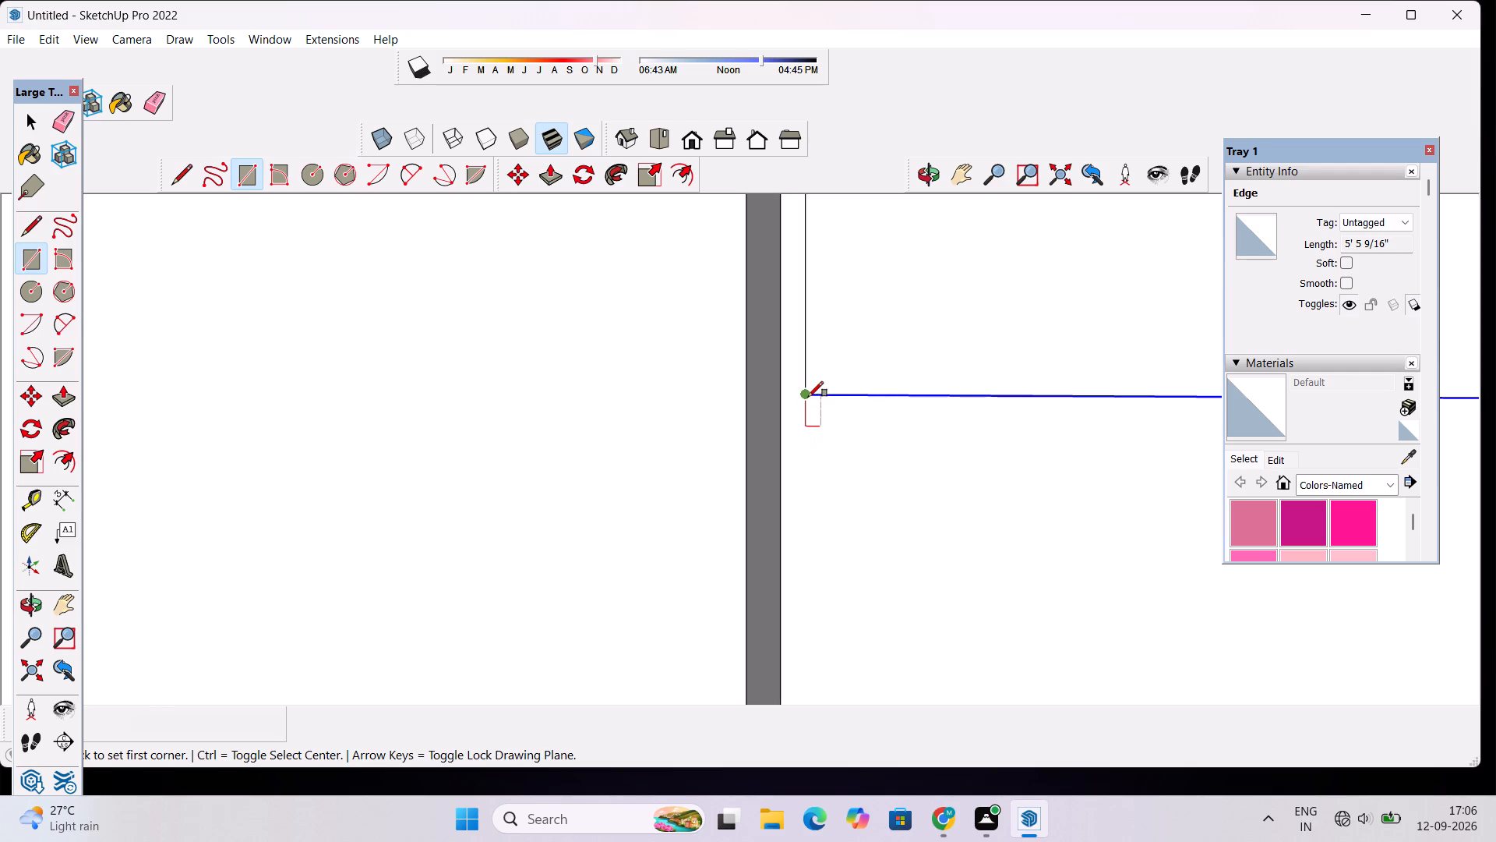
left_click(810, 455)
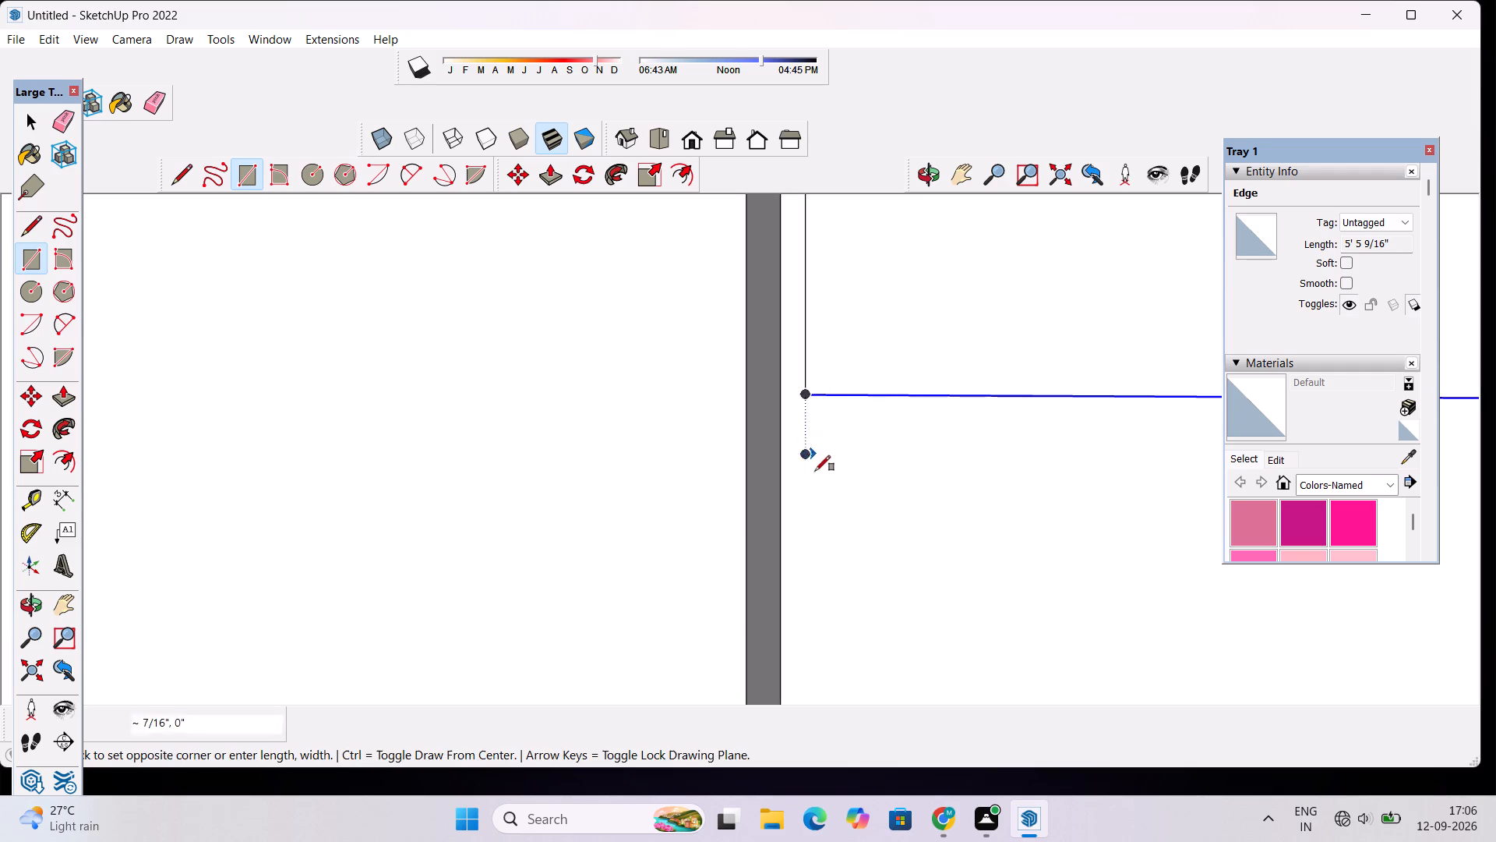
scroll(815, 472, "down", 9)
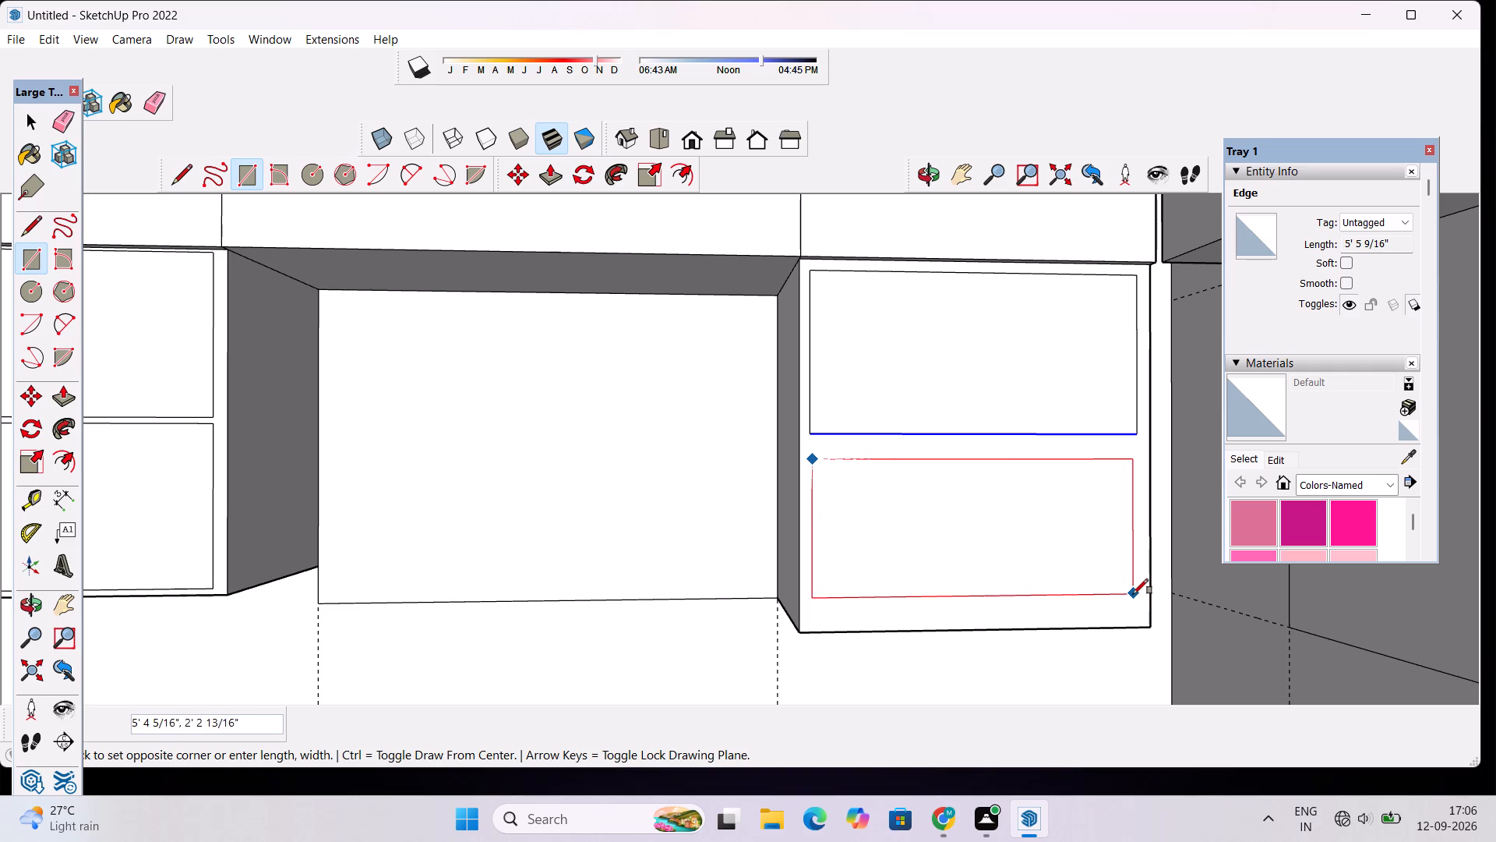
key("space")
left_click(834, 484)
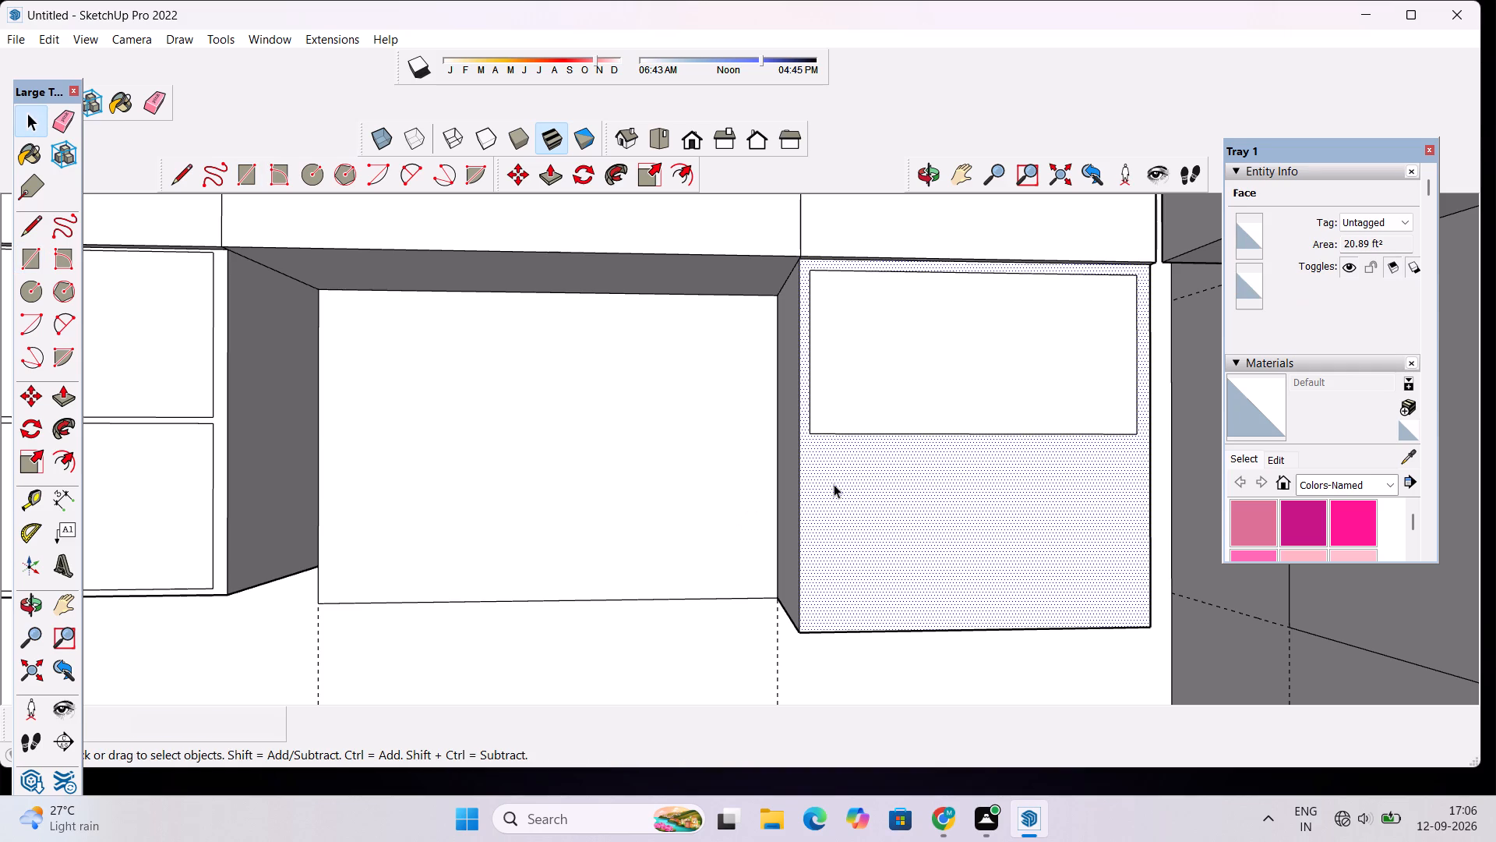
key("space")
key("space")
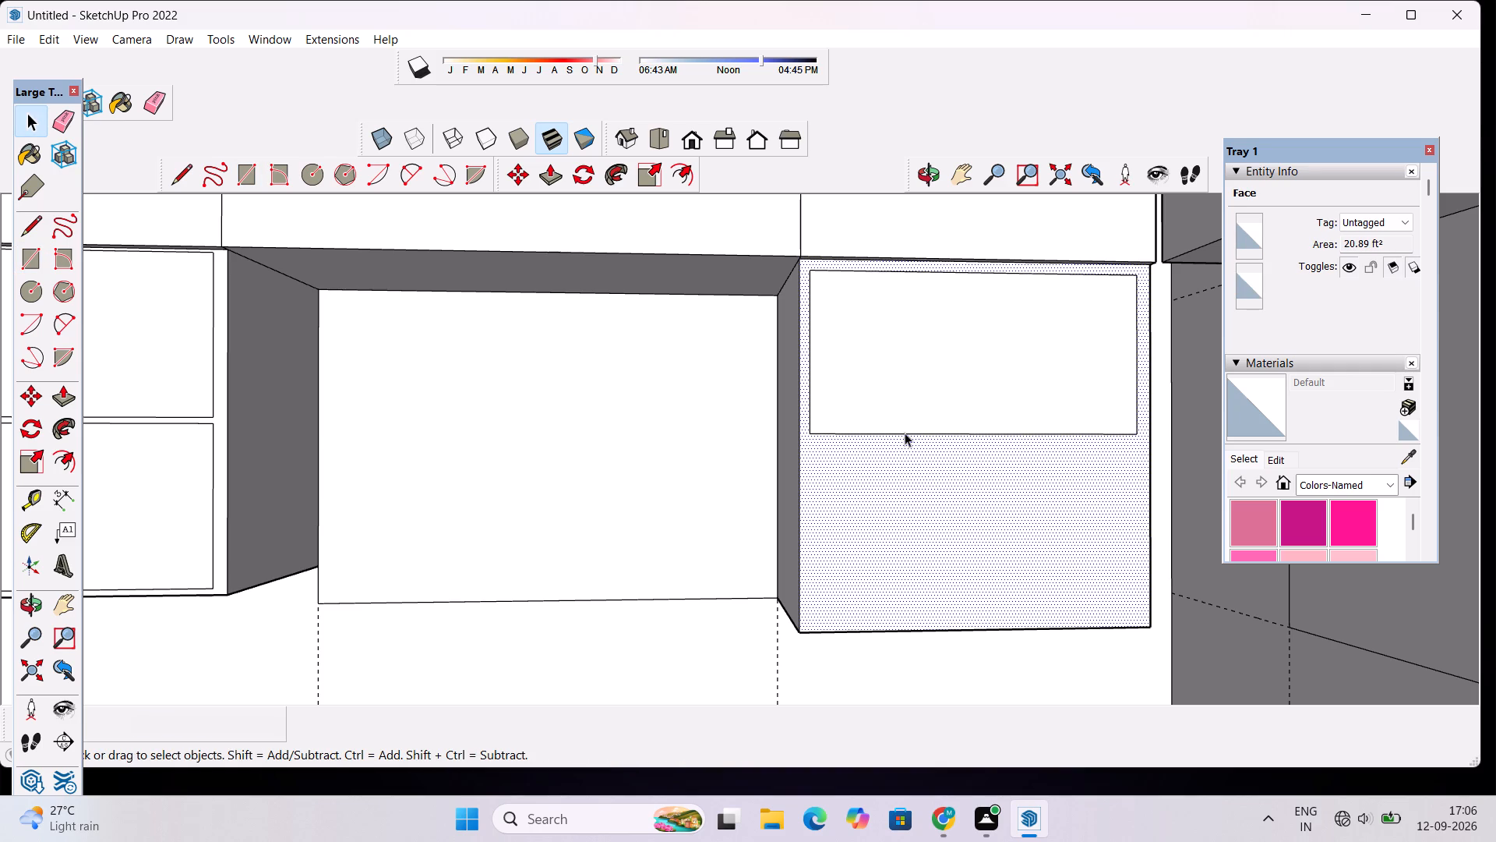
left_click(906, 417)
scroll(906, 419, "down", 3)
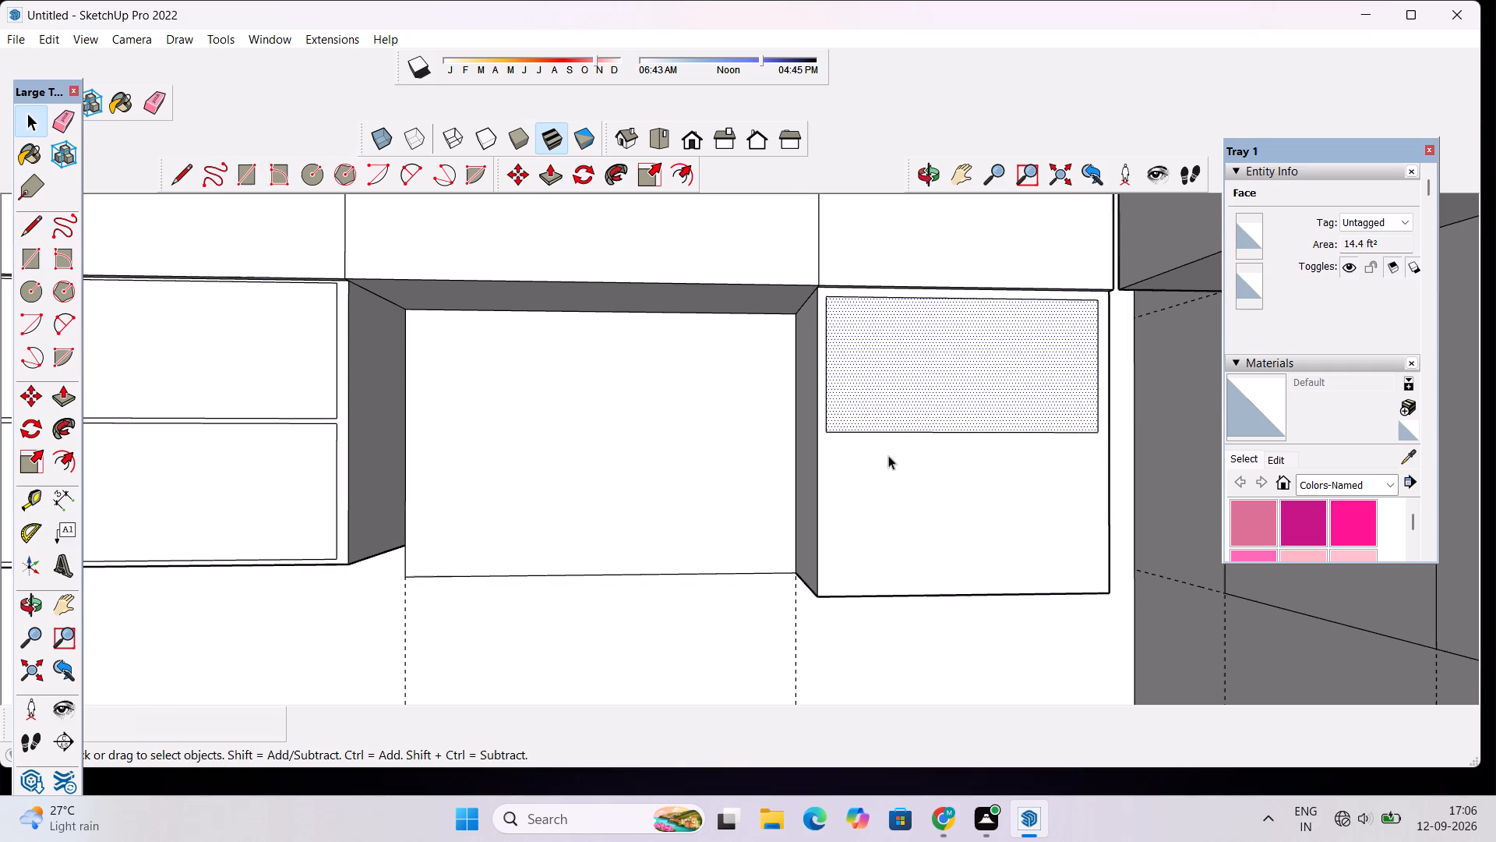
Draw a lower door panel rectangle about 5' 5 3/8" by 2' 6 13/16" beneath the upper panel on the corner cabinet's front.
key("r")
scroll(859, 499, "up", 2)
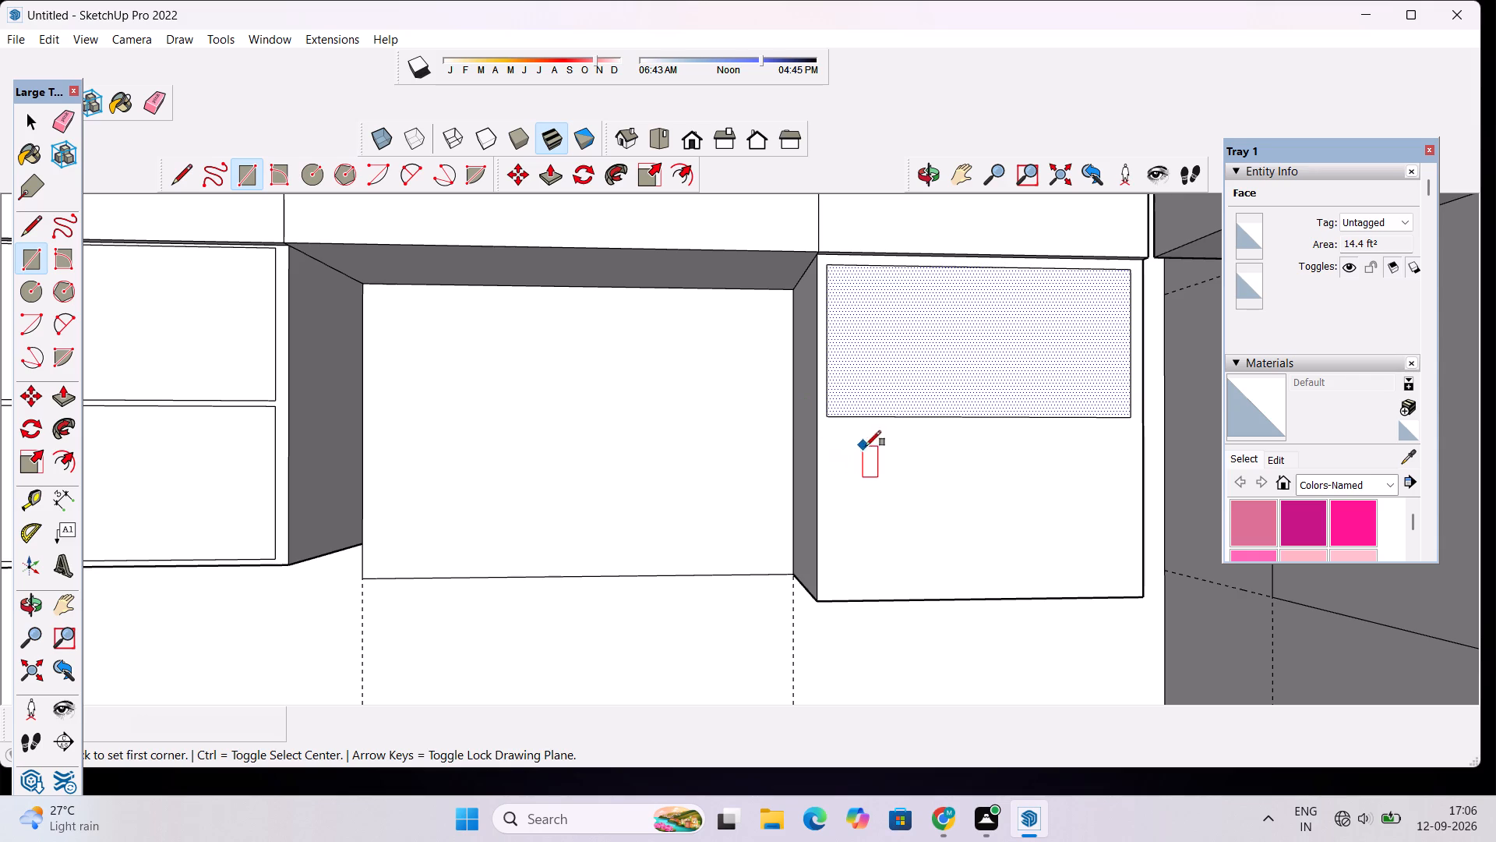
scroll(887, 432, "up", 6)
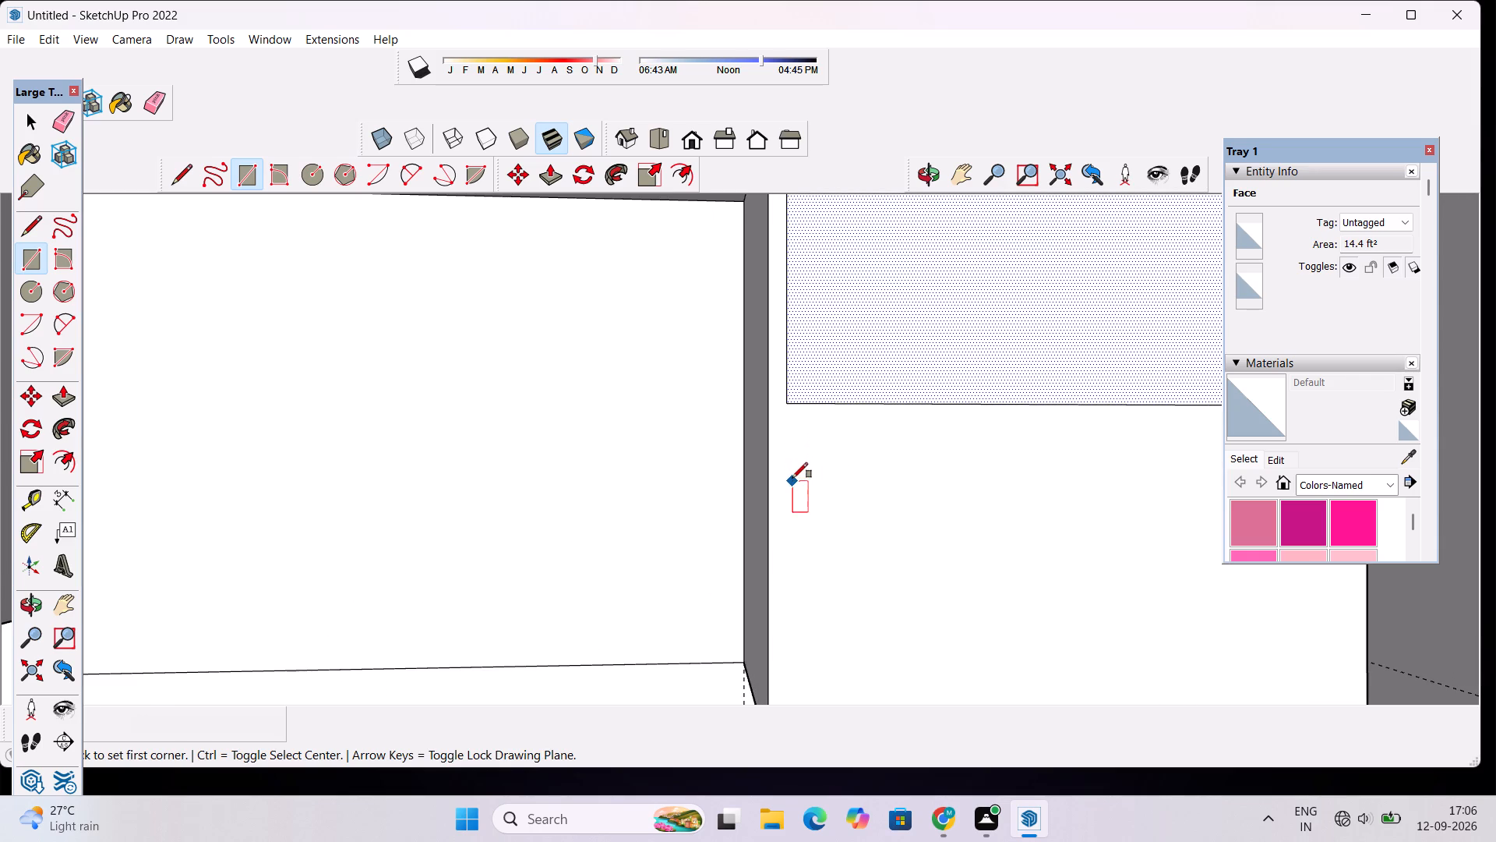
scroll(791, 423, "down", 6)
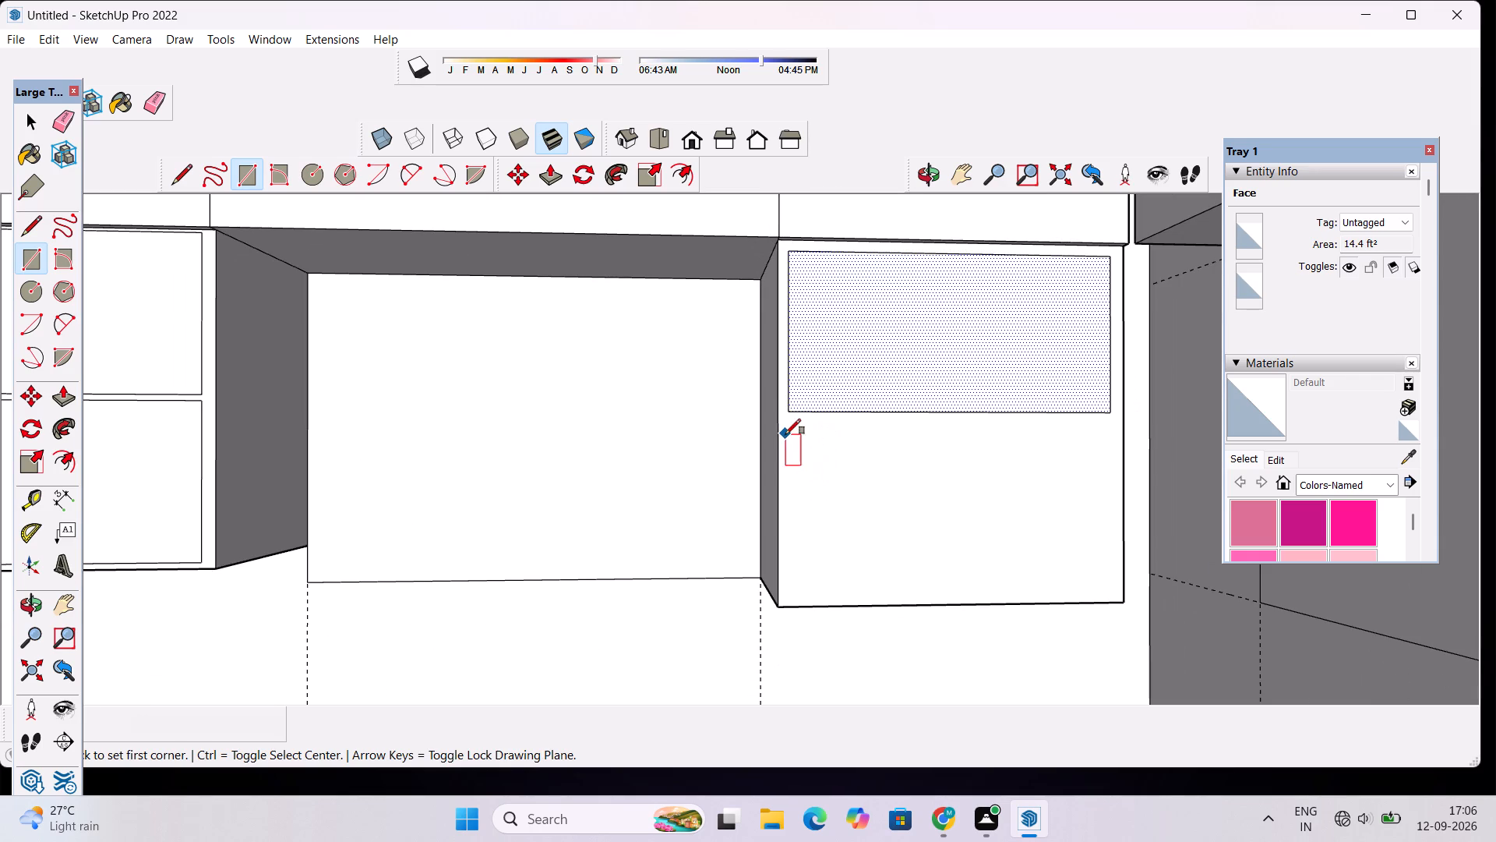
left_click(792, 431)
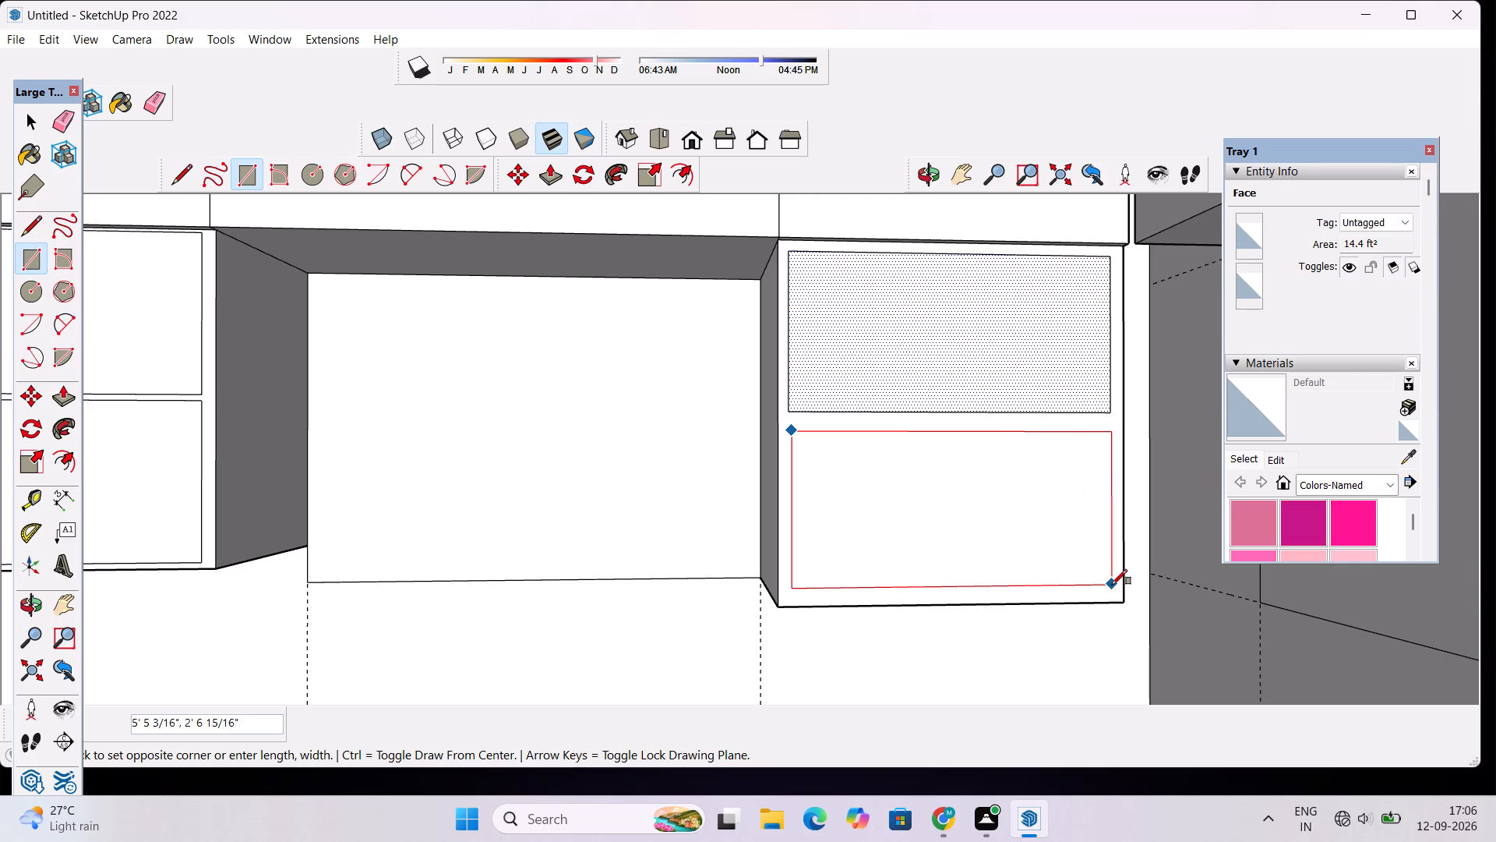
left_click(1113, 584)
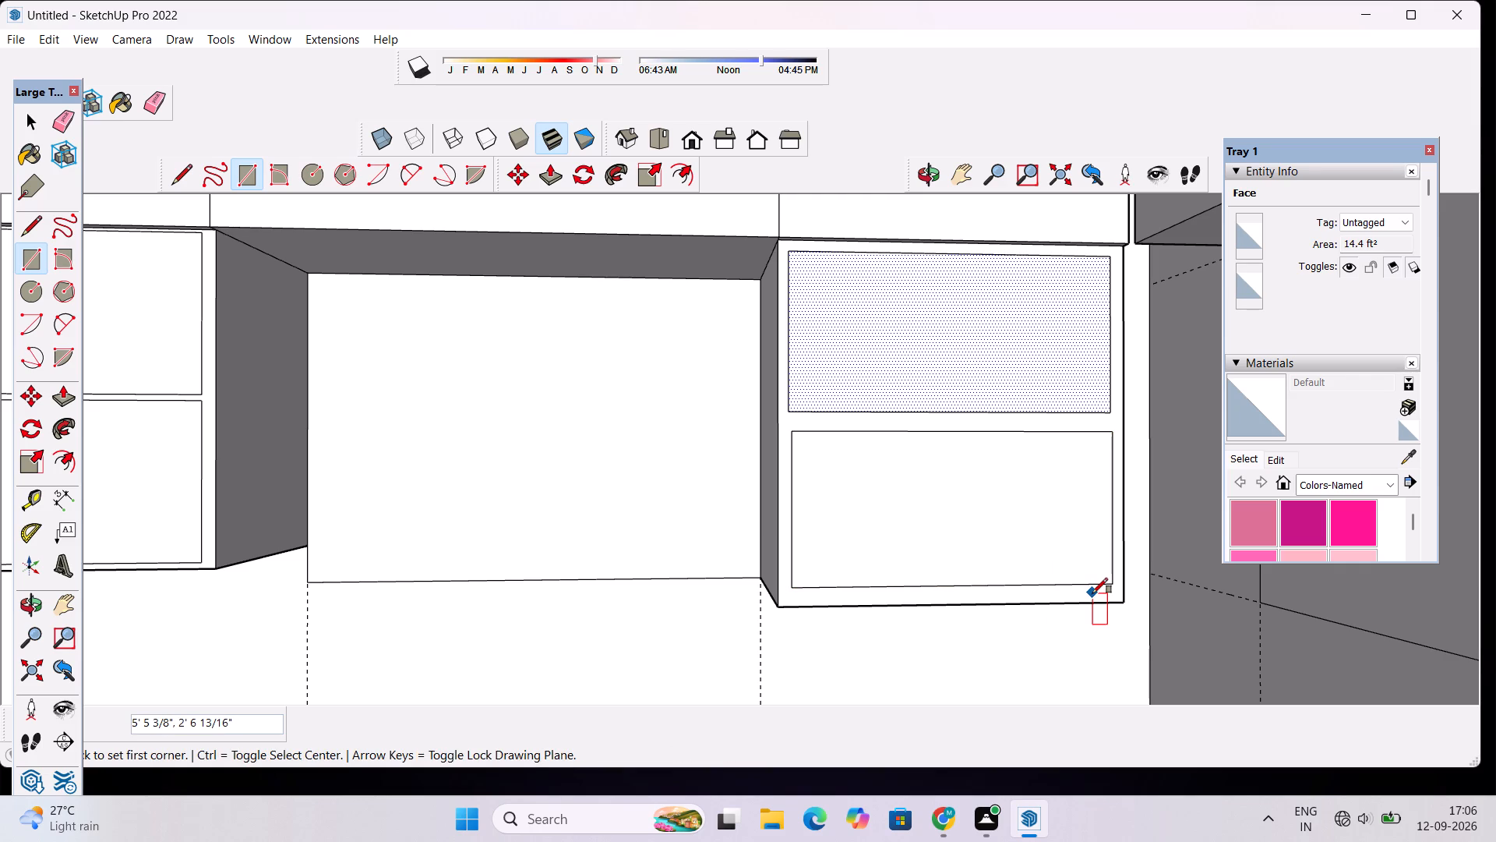
key("space")
Examine the wall cabinets with their door panels and the base cabinets around the cooktop and corner.
scroll(1003, 574, "down", 6)
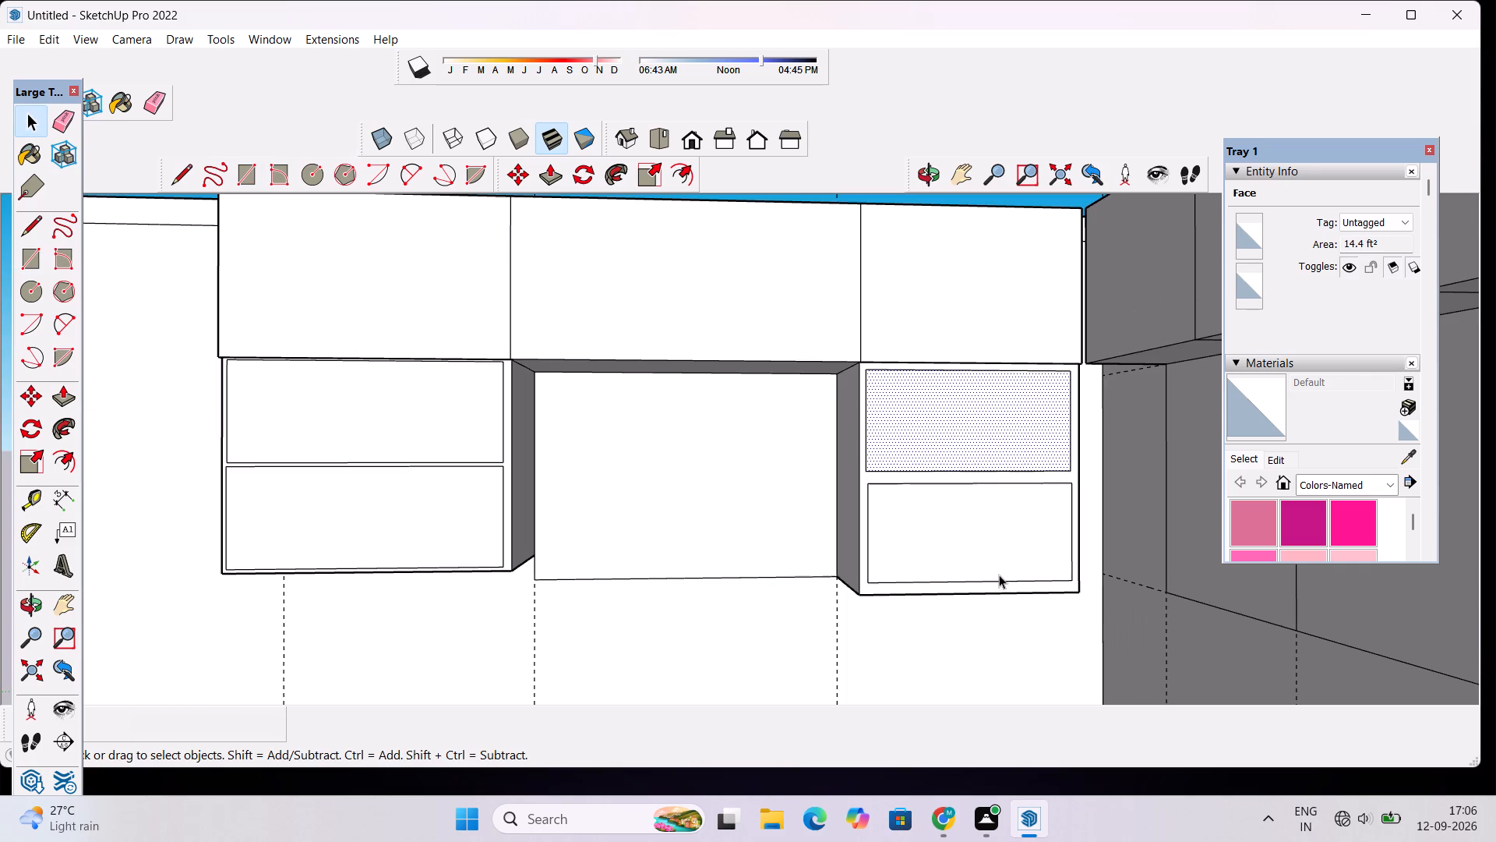
left_click(923, 176)
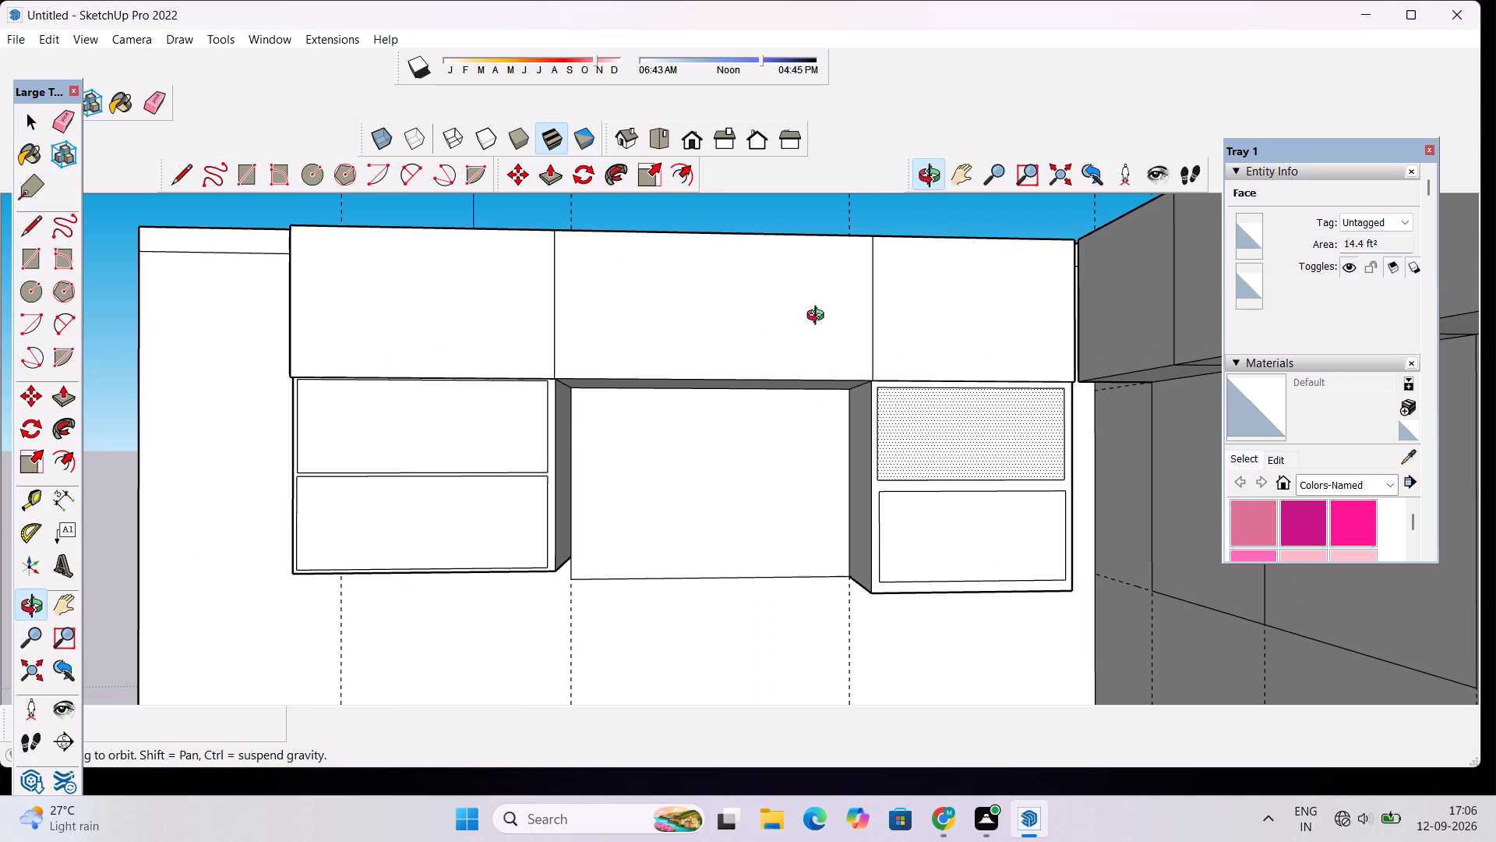
left_click_drag(844, 324, 905, 325)
scroll(844, 370, "down", 2)
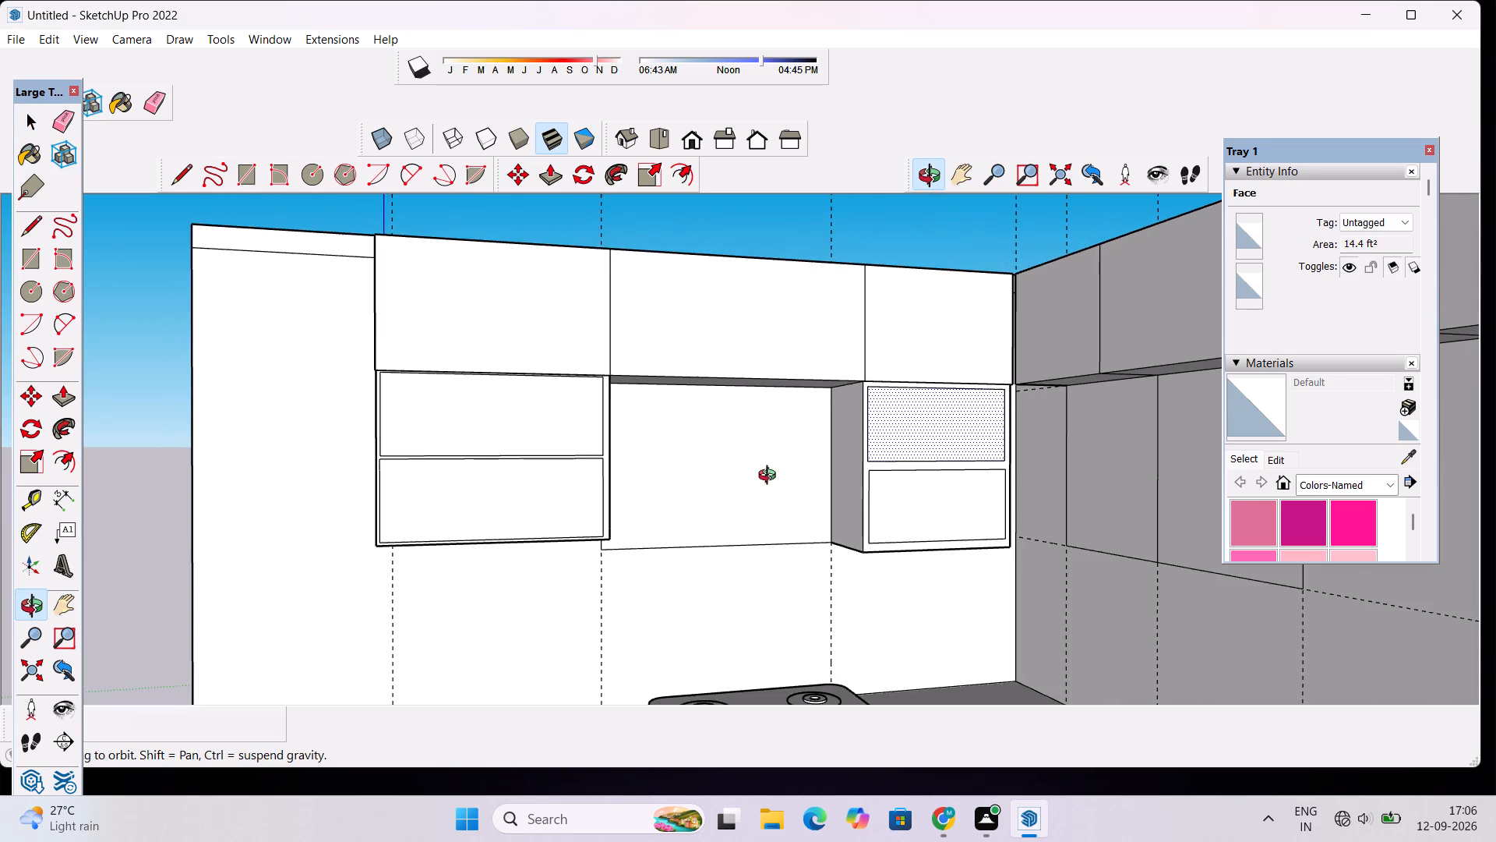
left_click_drag(776, 479, 914, 436)
scroll(915, 420, "down", 8)
left_click_drag(932, 555, 932, 646)
scroll(943, 633, "up", 4)
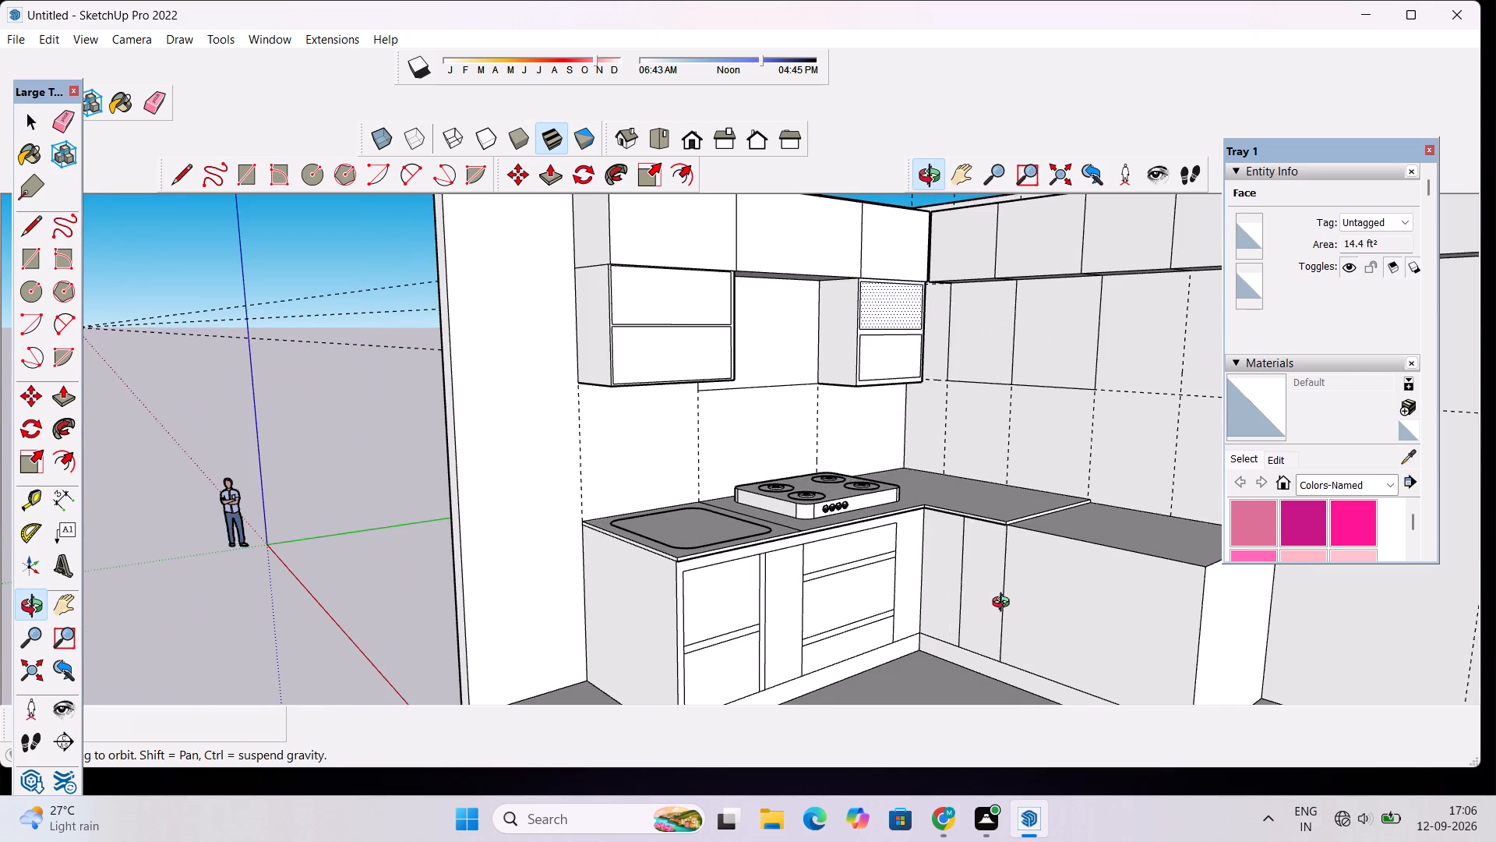
left_click(1004, 604)
scroll(997, 606, "up", 5)
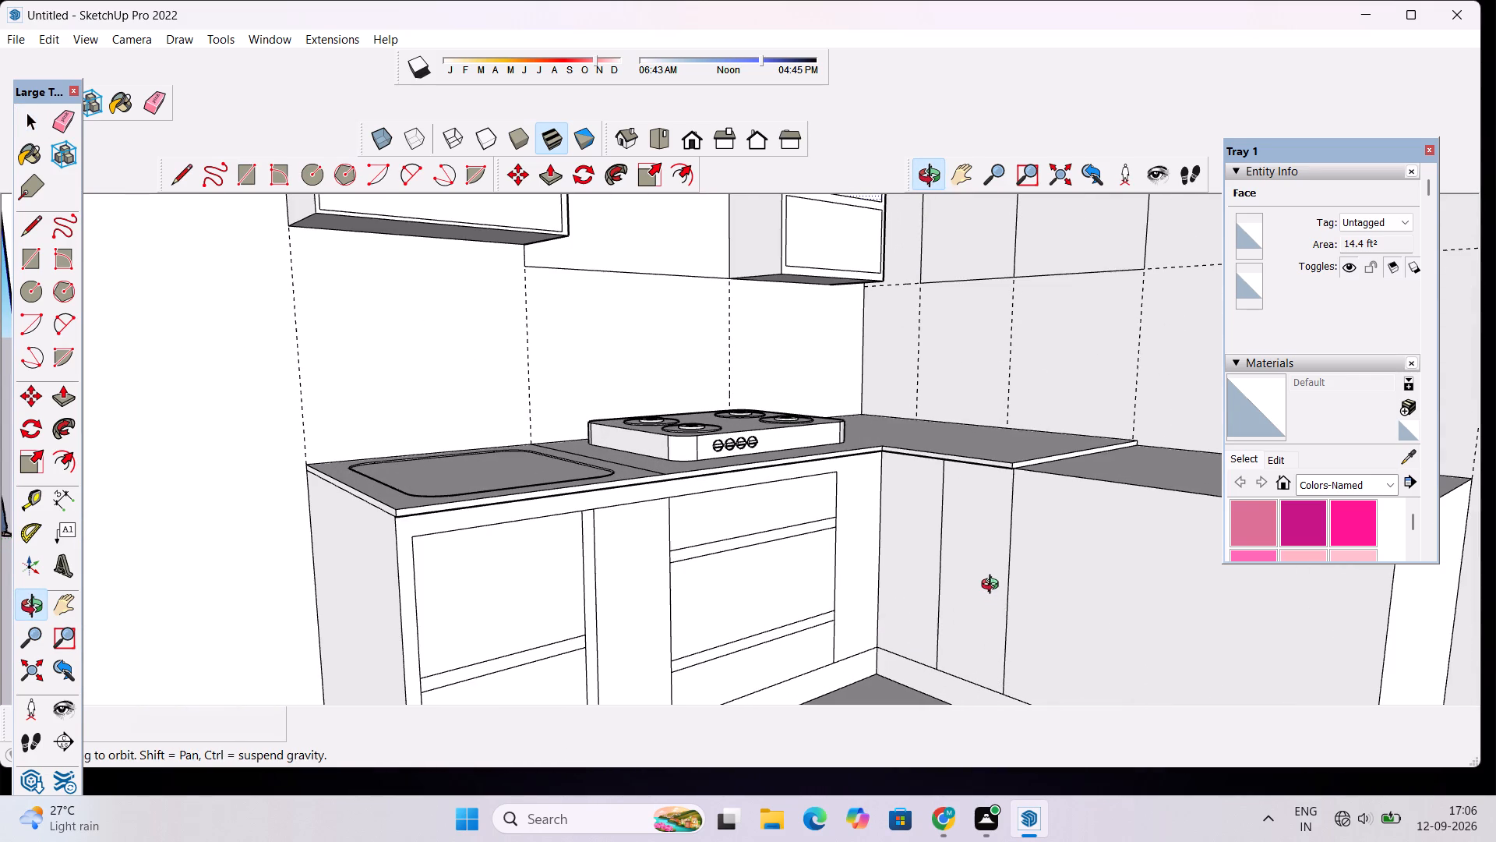
left_click_drag(781, 591, 904, 616)
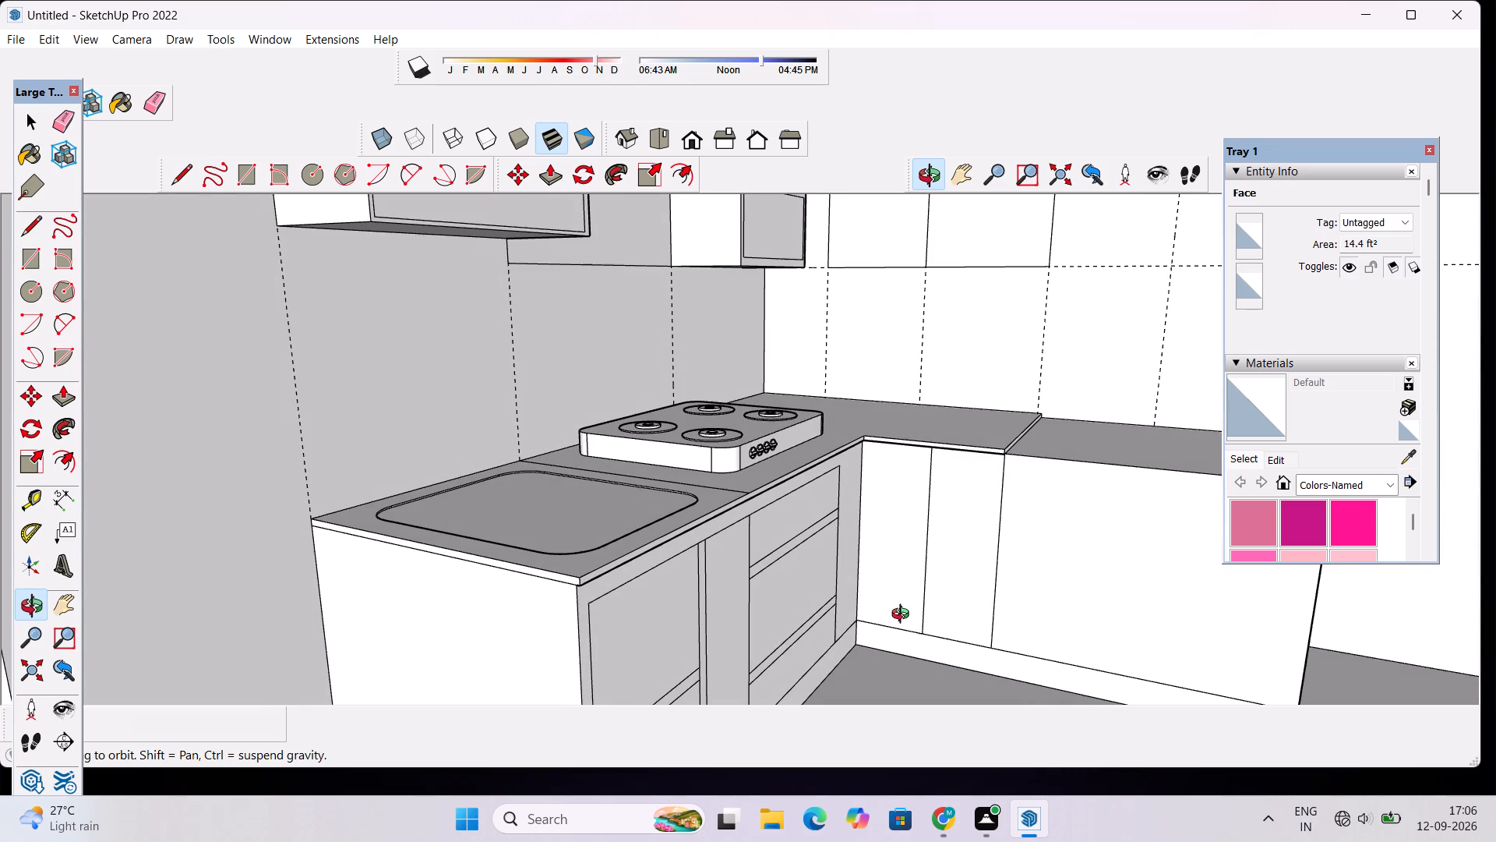
Examine the wall cabinets and the base cabinets along both walls, from close up and from farther away.
scroll(904, 616, "down", 4)
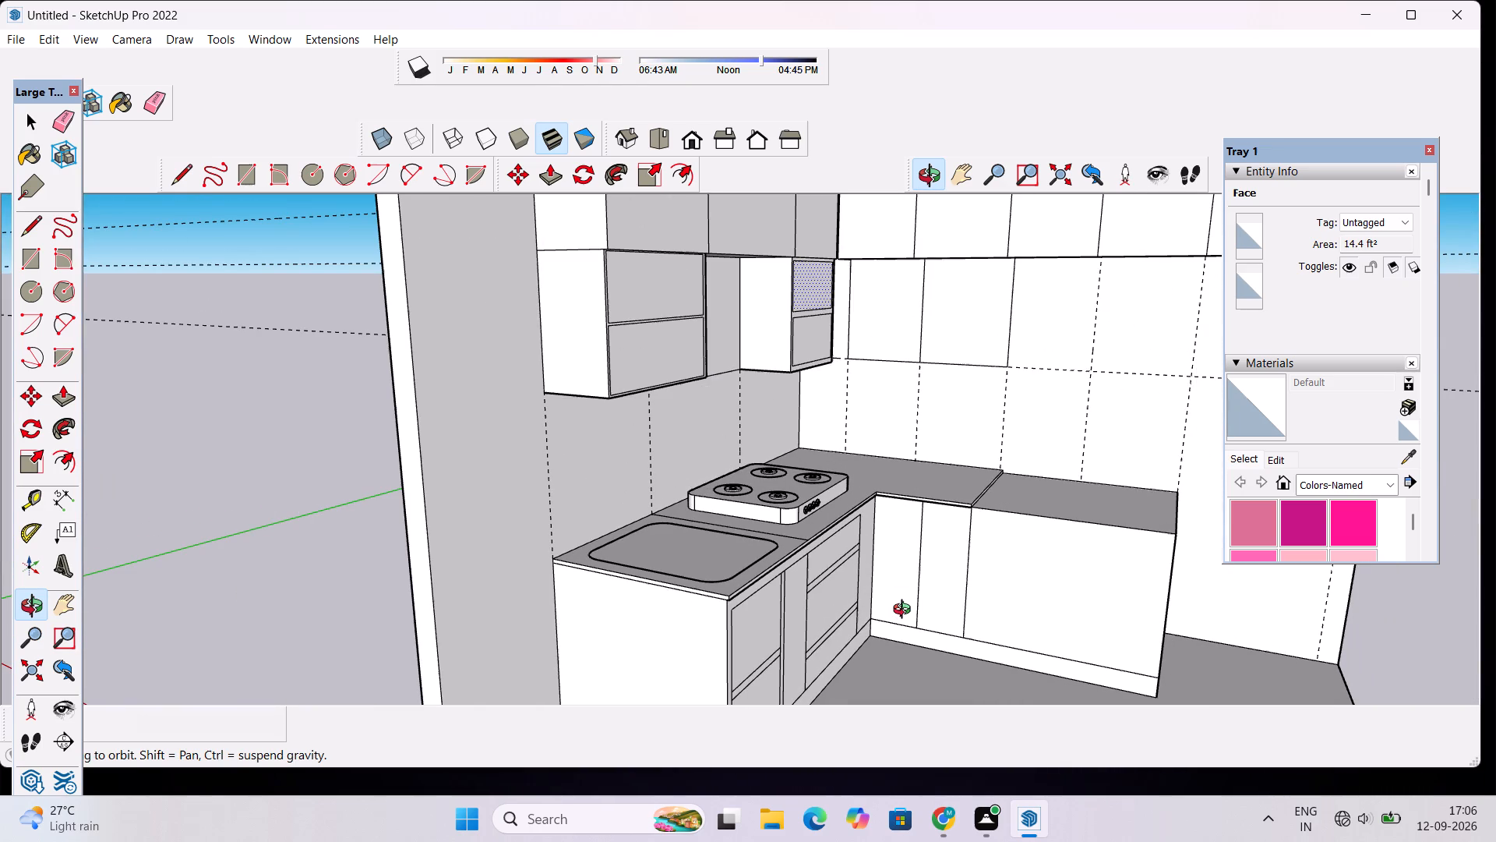
scroll(905, 611, "down", 4)
left_click_drag(914, 597, 725, 621, "shift")
scroll(776, 610, "up", 4, "shift")
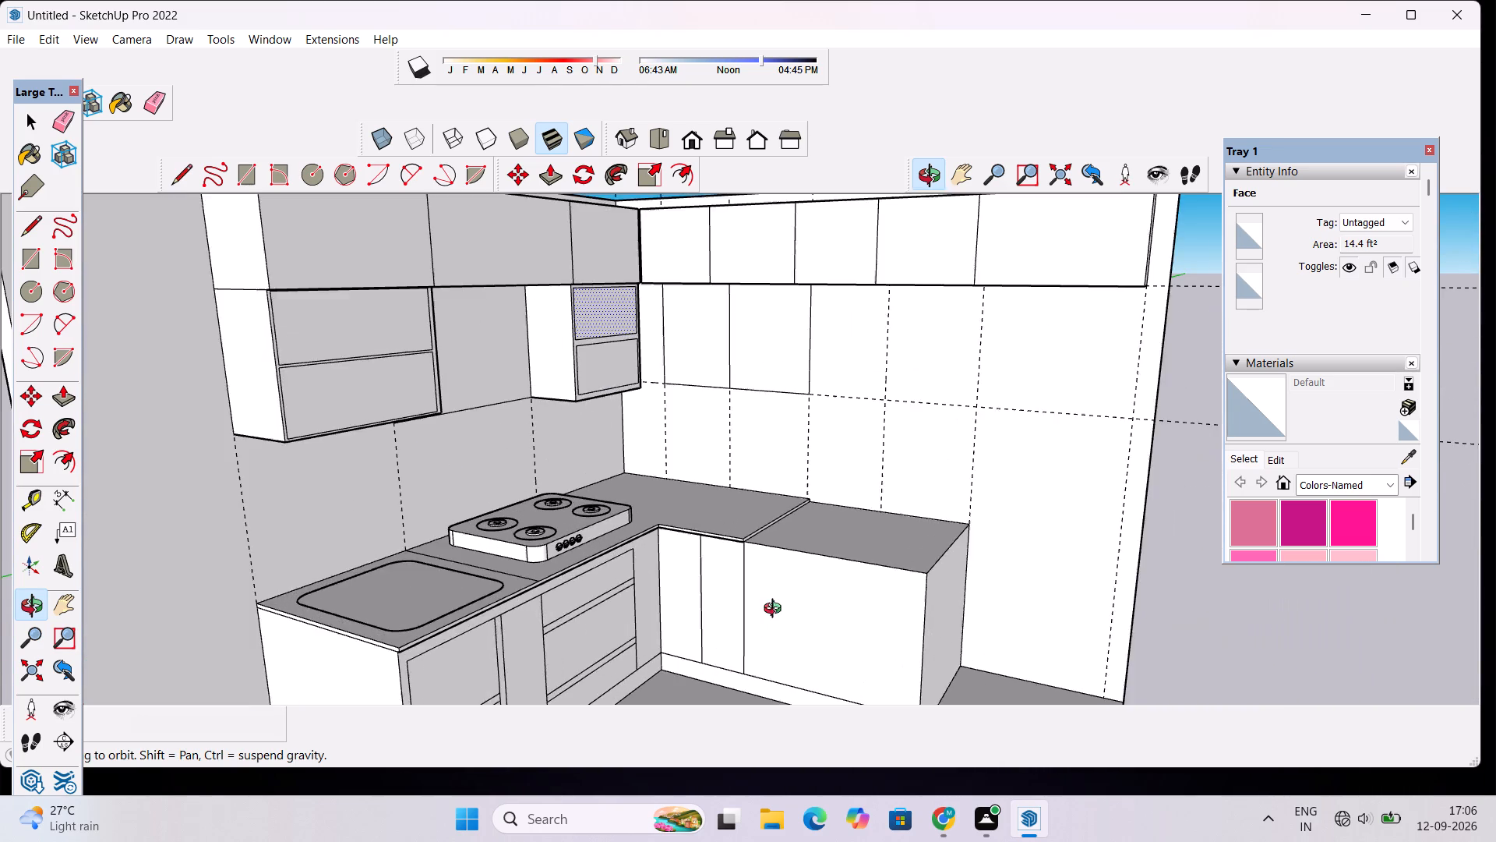
left_click_drag(815, 610, 905, 592)
scroll(907, 556, "down", 3)
left_click_drag(907, 556, 856, 629, "shift")
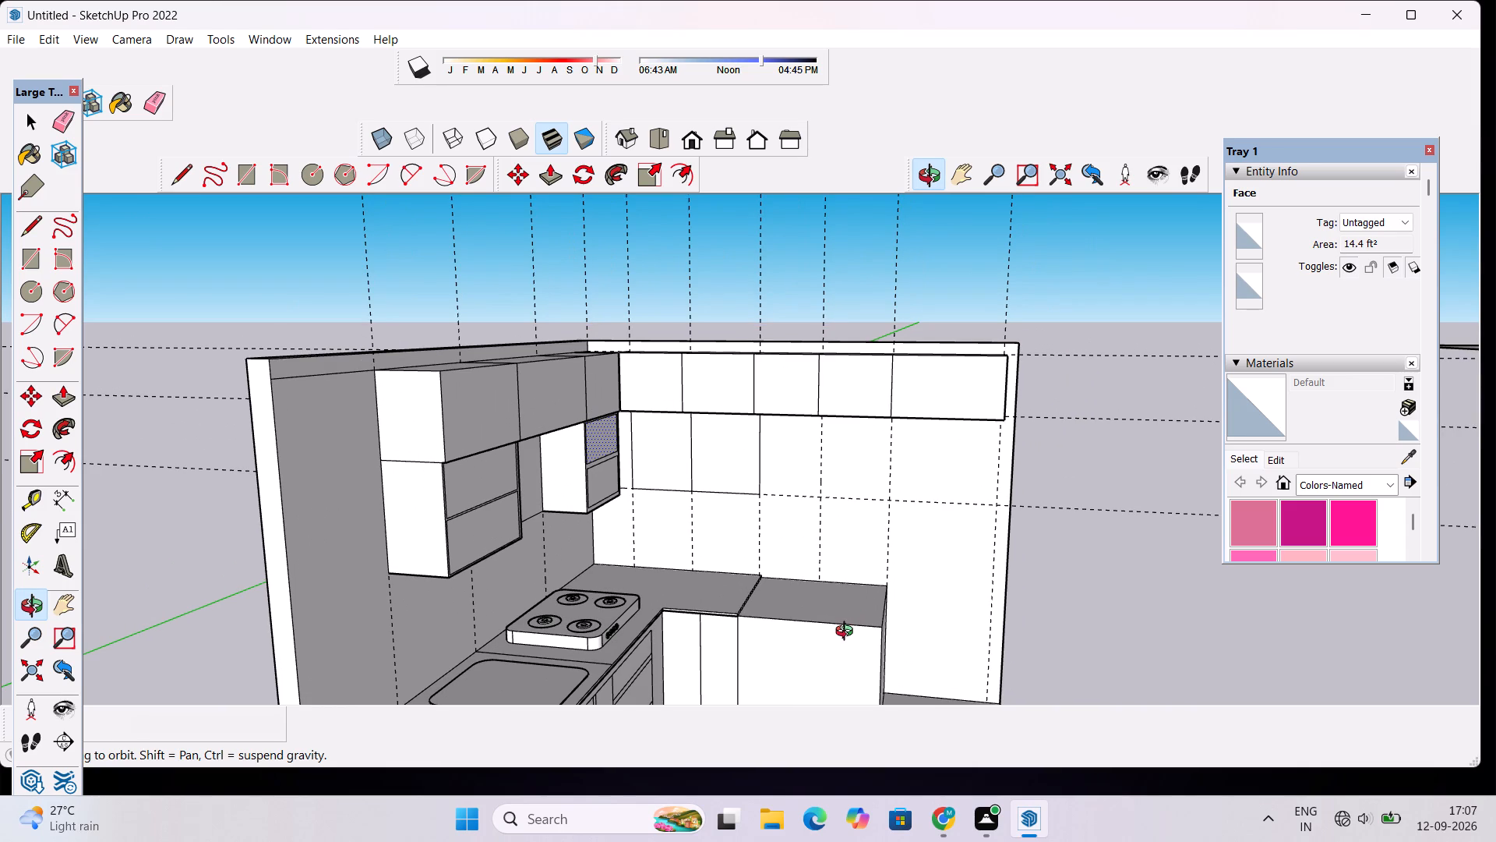
scroll(849, 621, "down", 4)
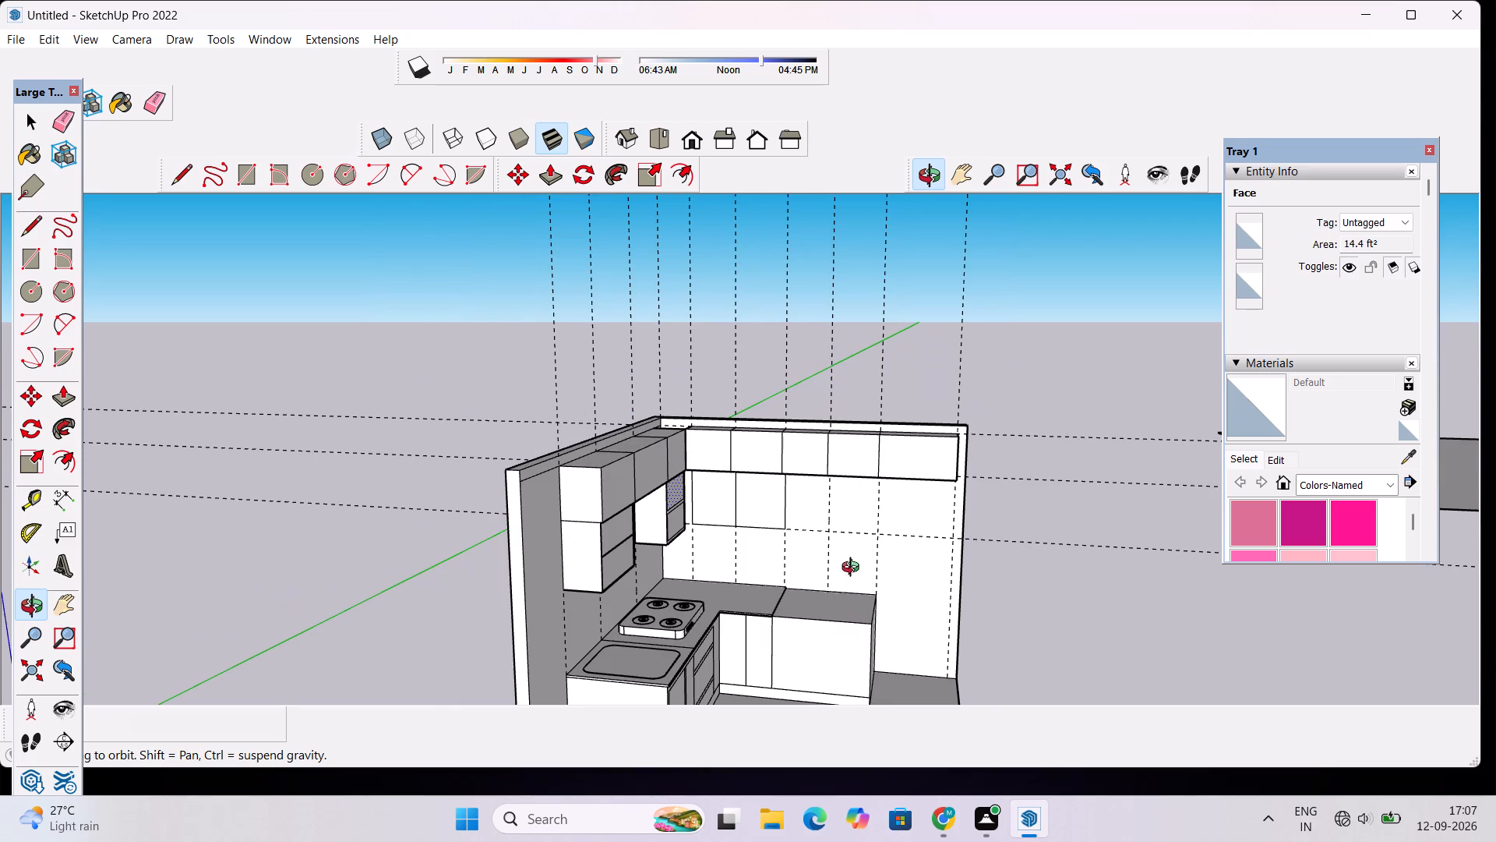
scroll(848, 608, "down", 5)
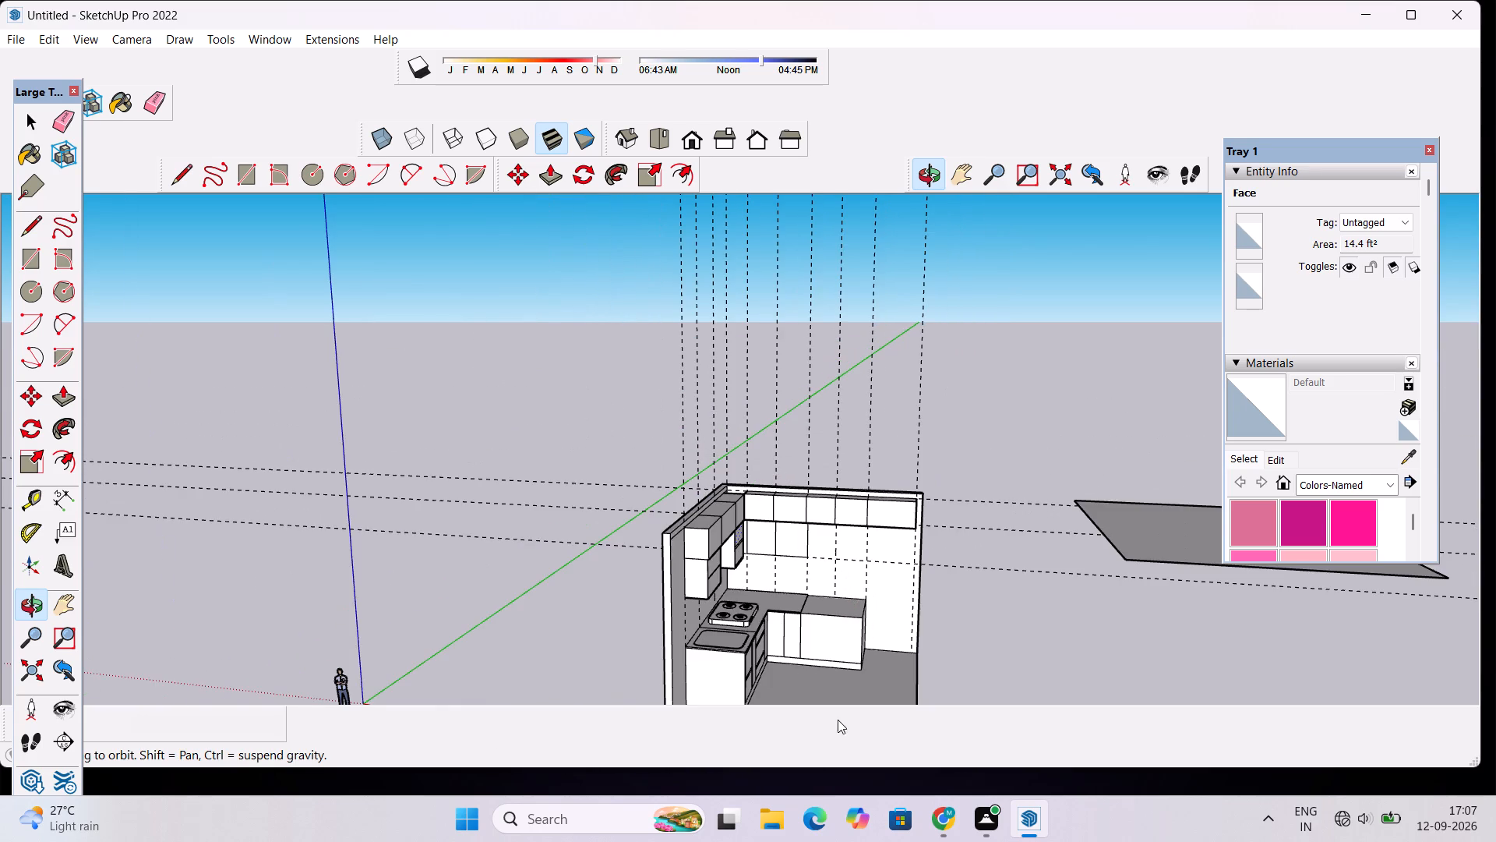
Draw an 8' dividing line across the top of the end base cabinet, from the wall guide to its front edge.
scroll(831, 619, "up", 15)
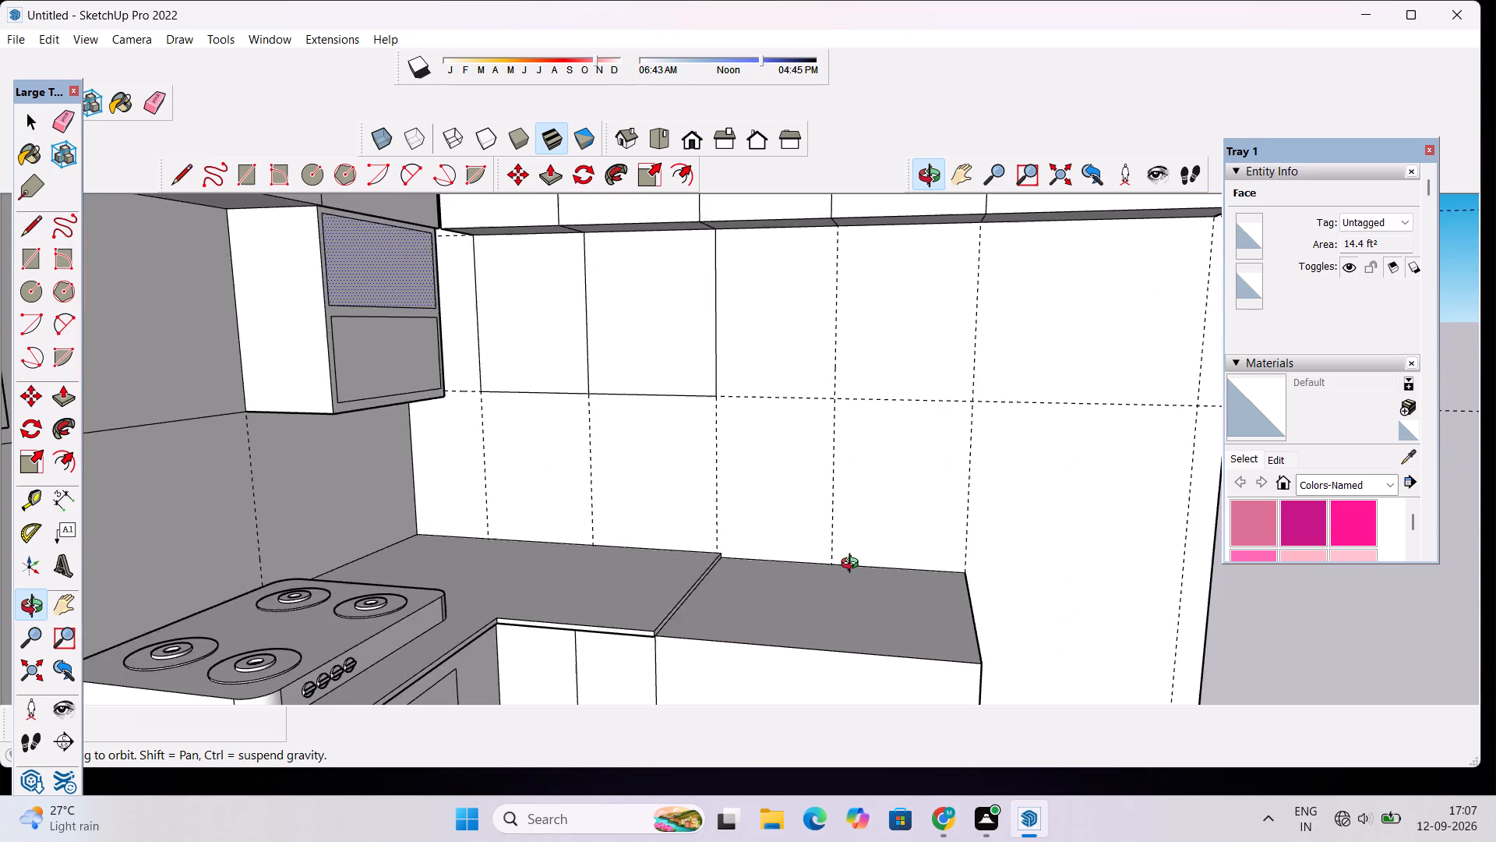
scroll(853, 565, "up", 3)
key("l")
scroll(847, 536, "down", 2)
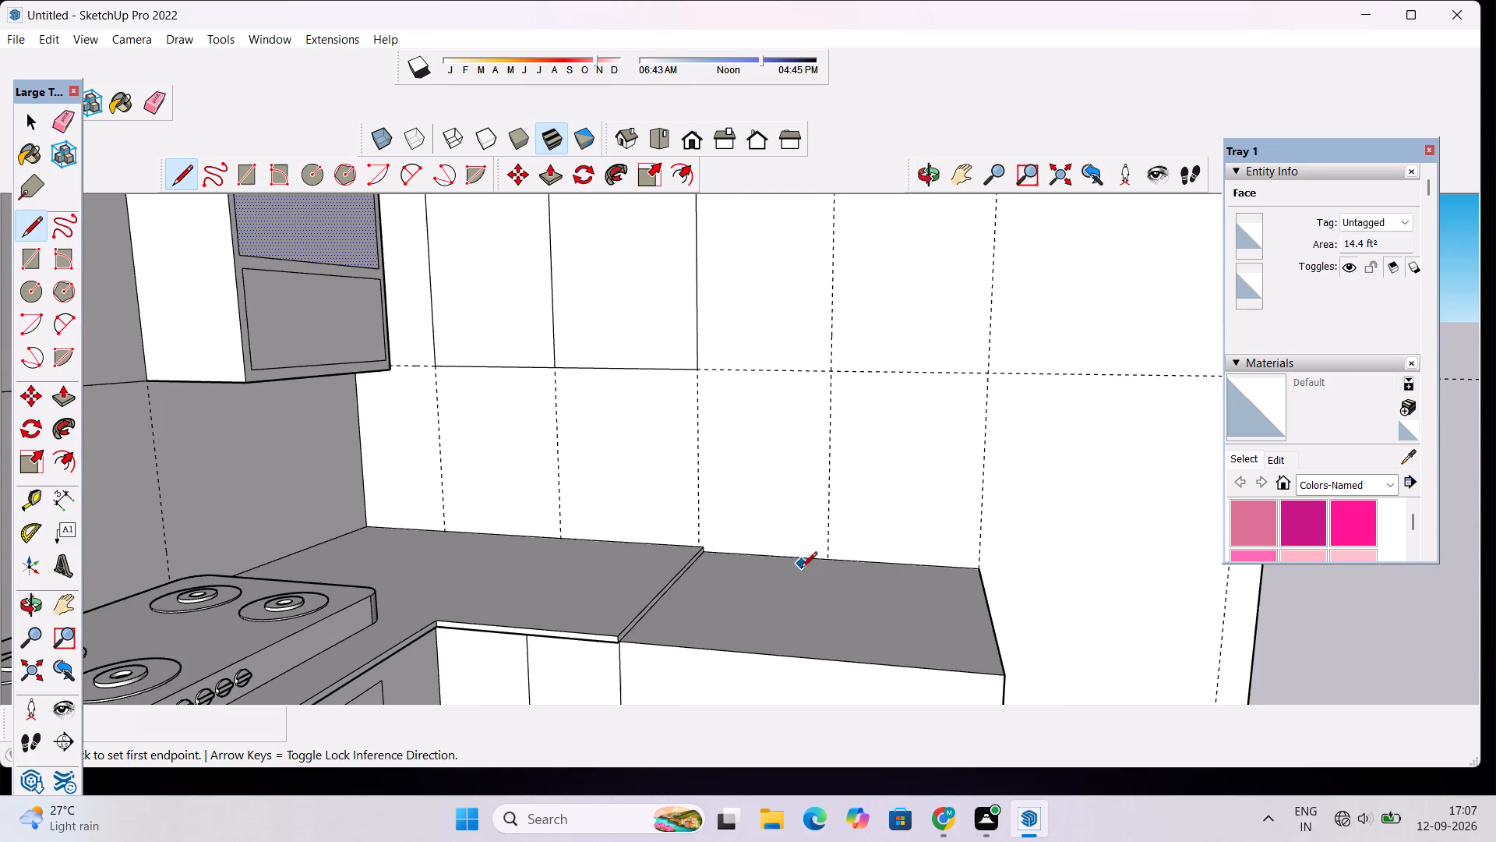
left_click(826, 562)
scroll(815, 660, "up", 4)
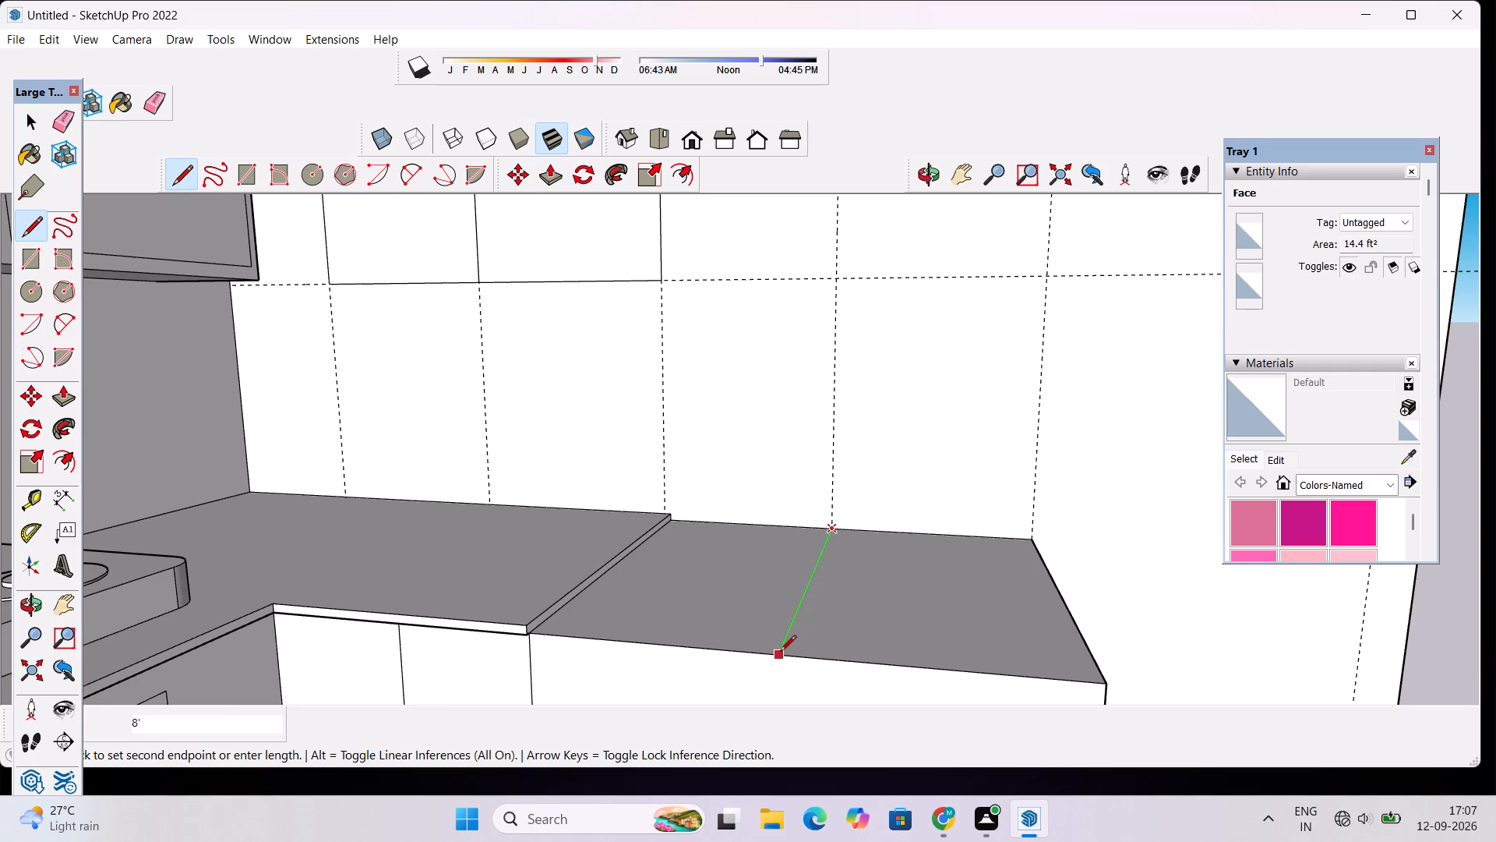
left_click(780, 653)
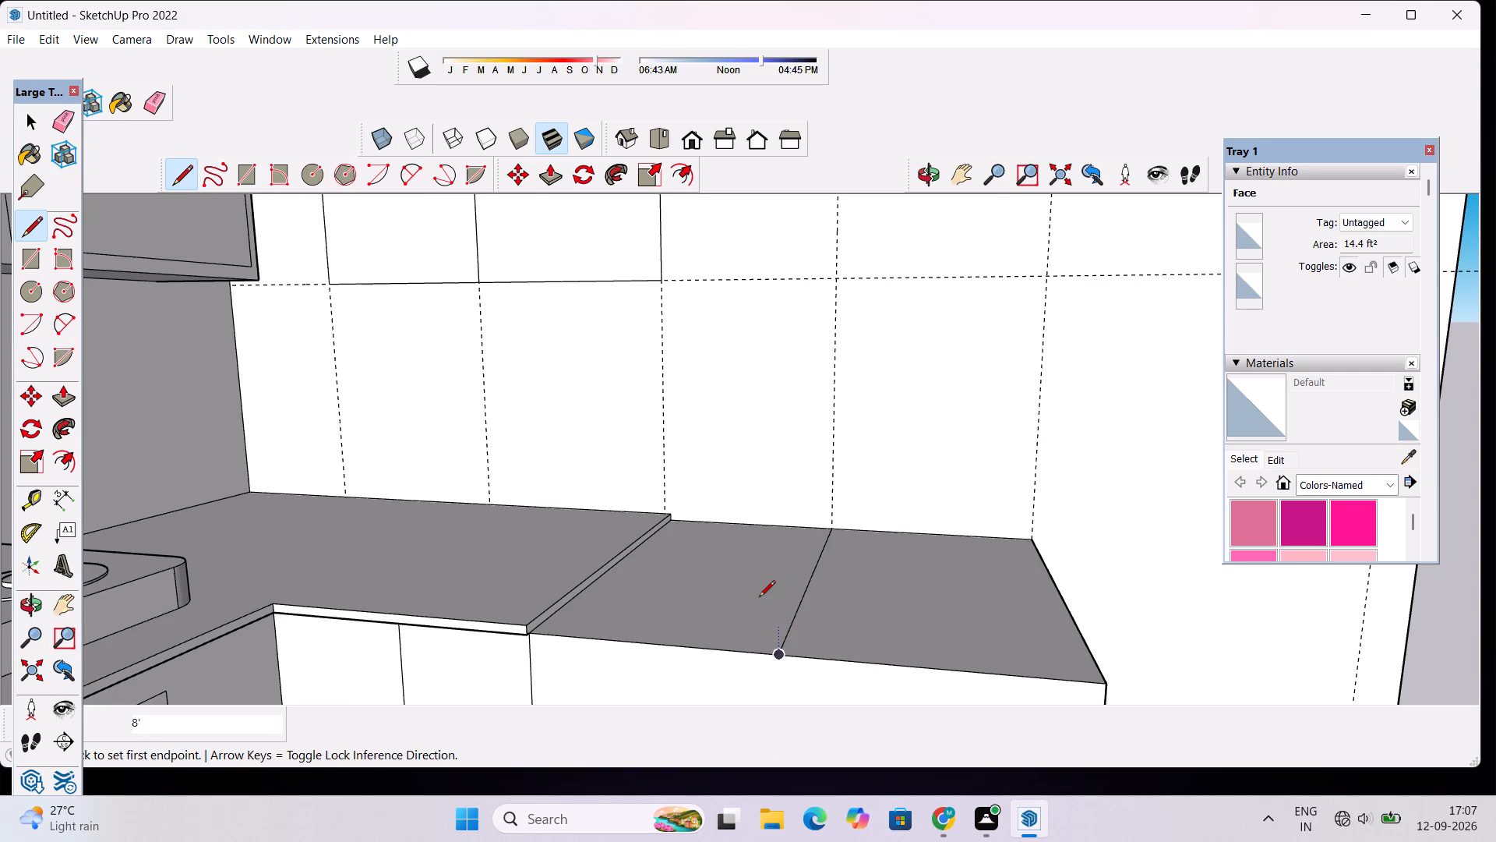
scroll(759, 598, "down", 5)
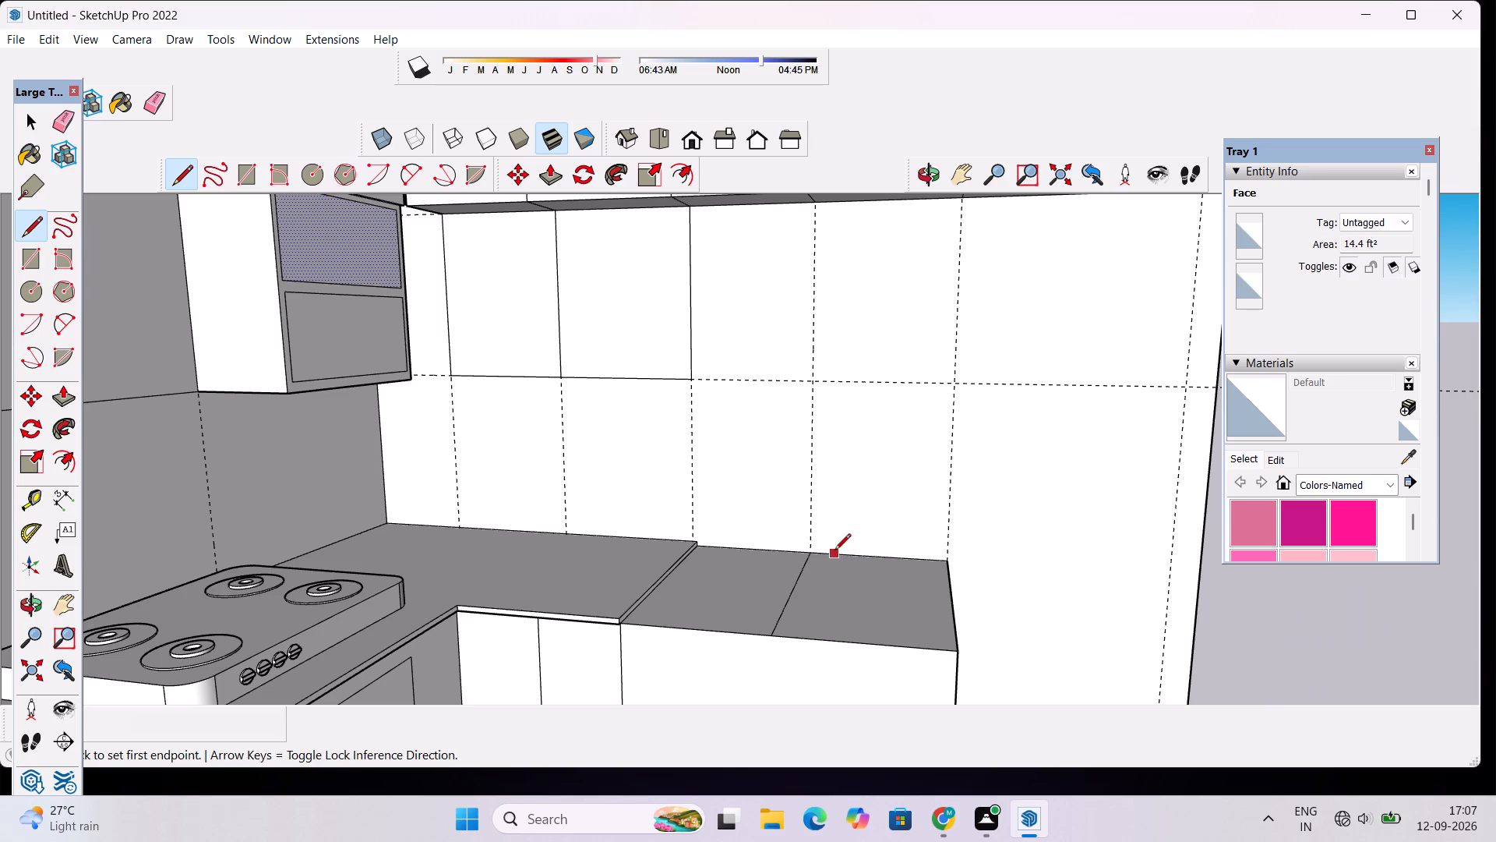
key("space")
Draw a 7' vertical line down the end base cabinet's front, from the top dividing line to the plinth line.
scroll(857, 554, "down", 6)
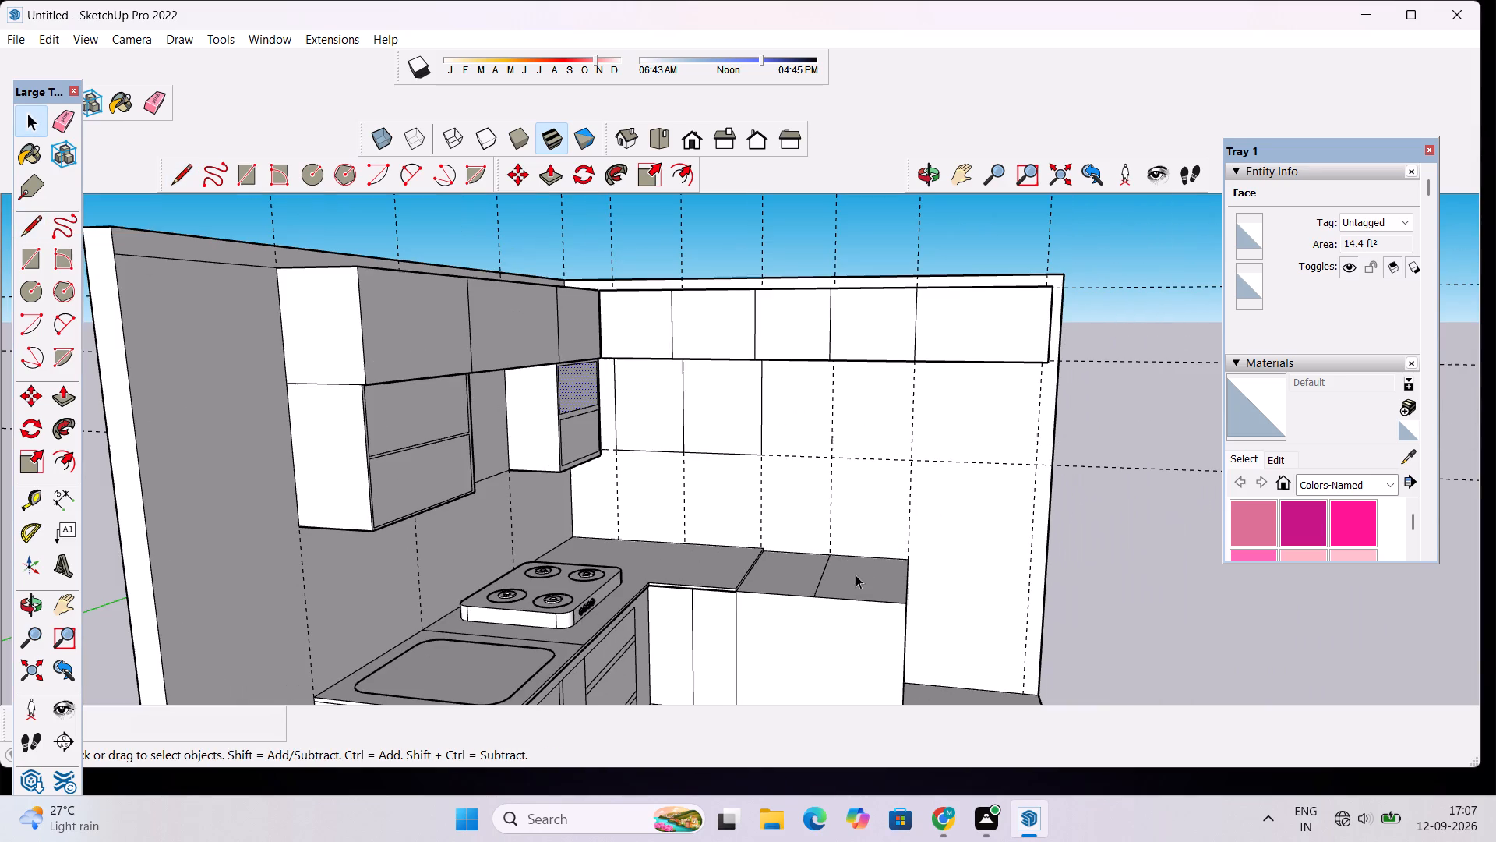
key("l")
scroll(836, 511, "down", 6)
scroll(836, 511, "up", 1)
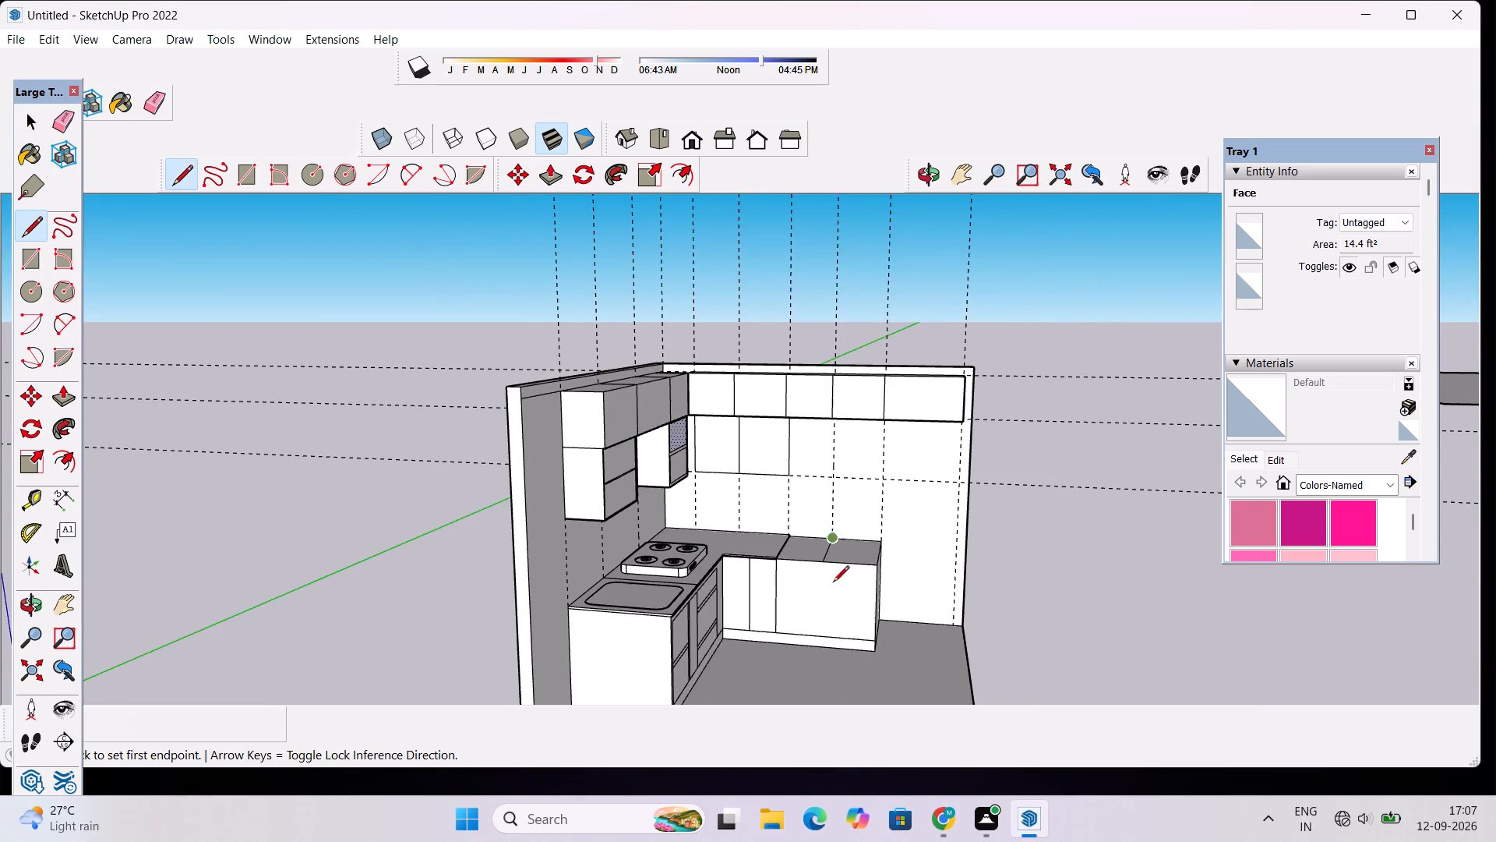
scroll(824, 635, "up", 8)
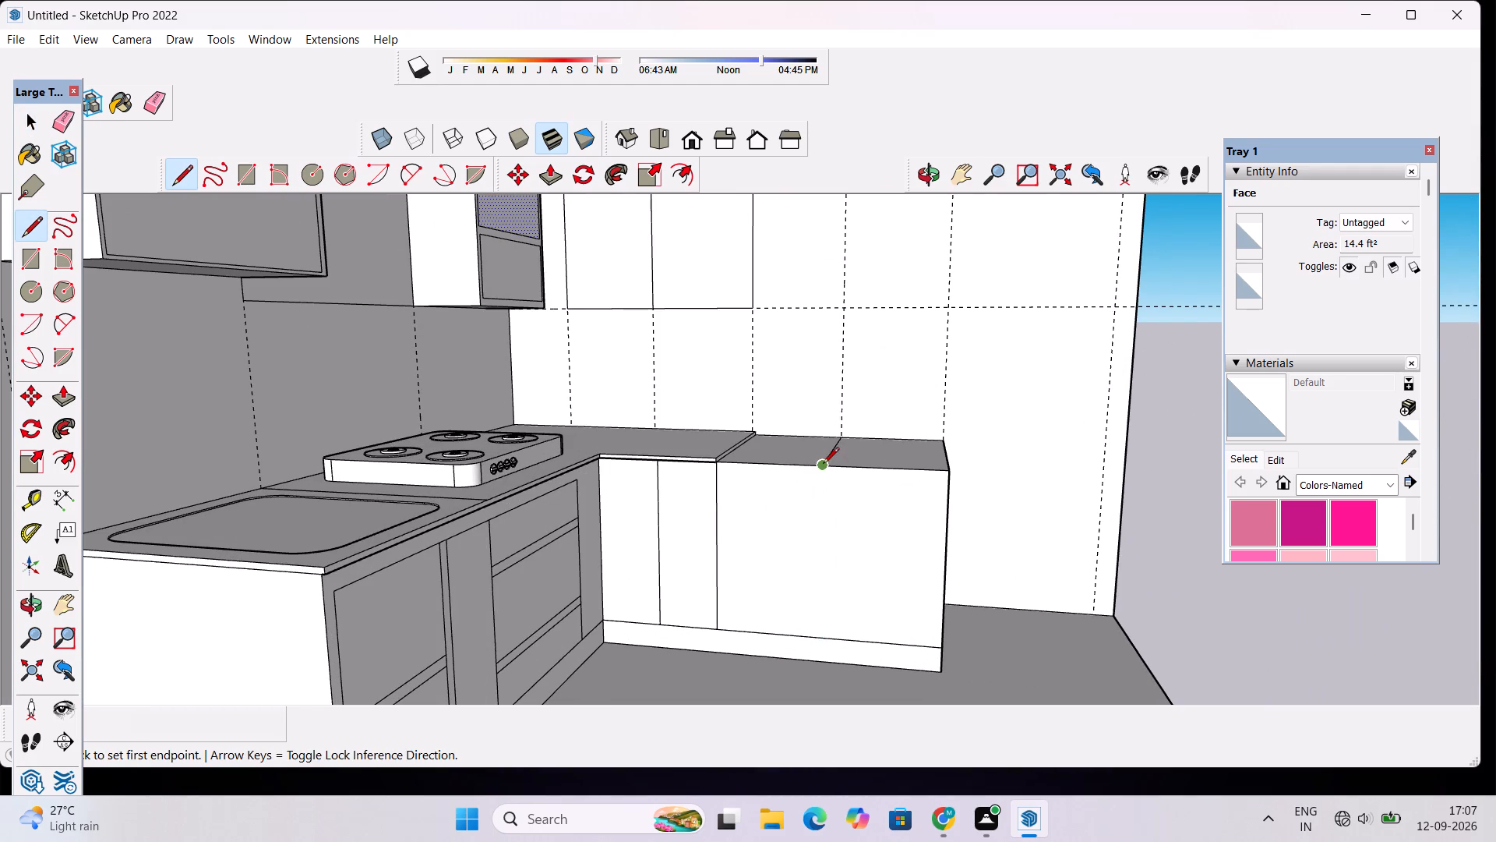
left_click(823, 465)
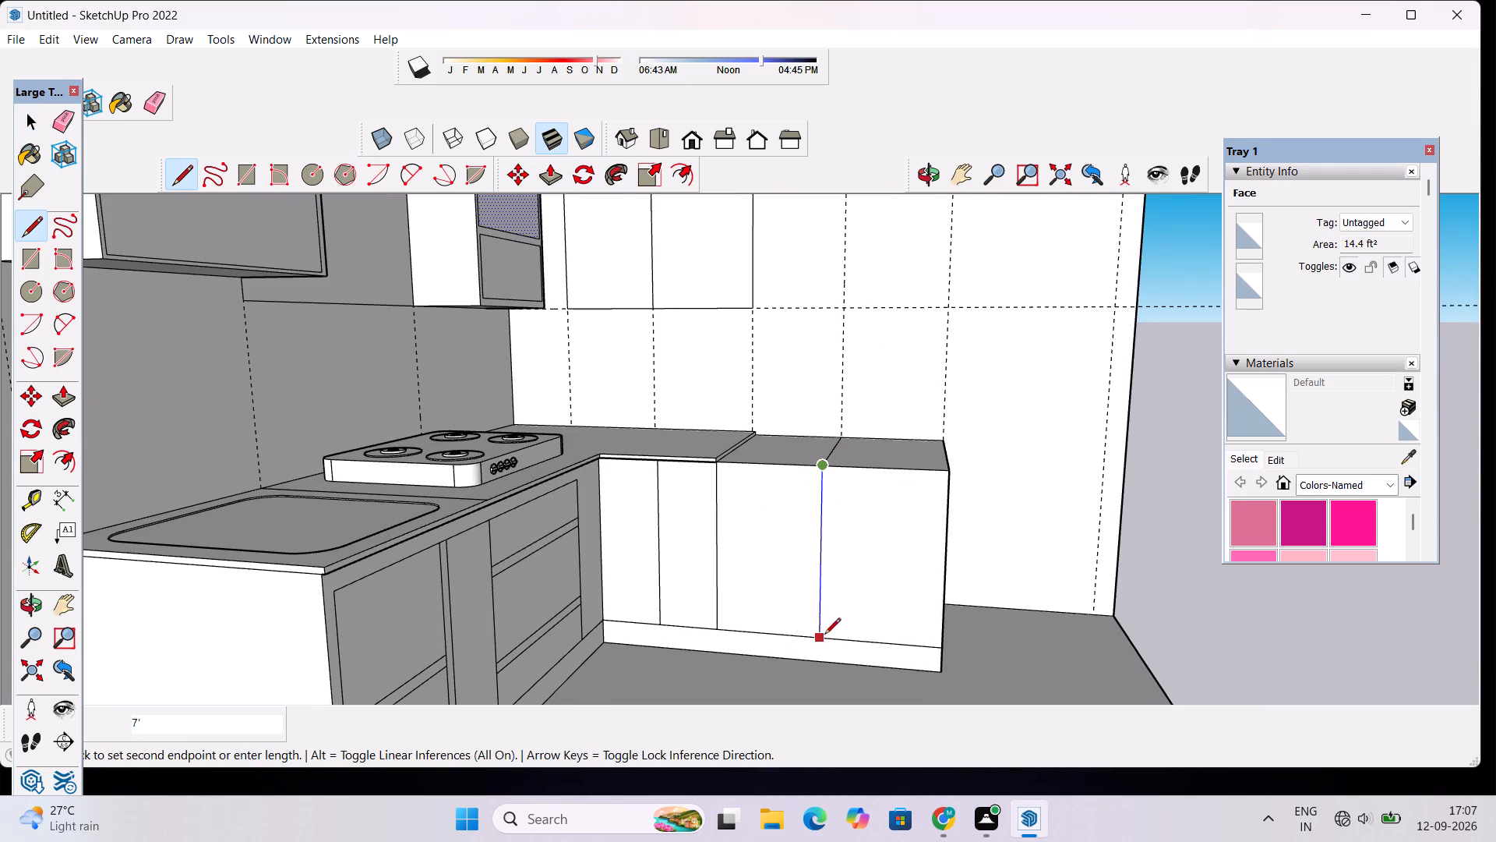
left_click(821, 642)
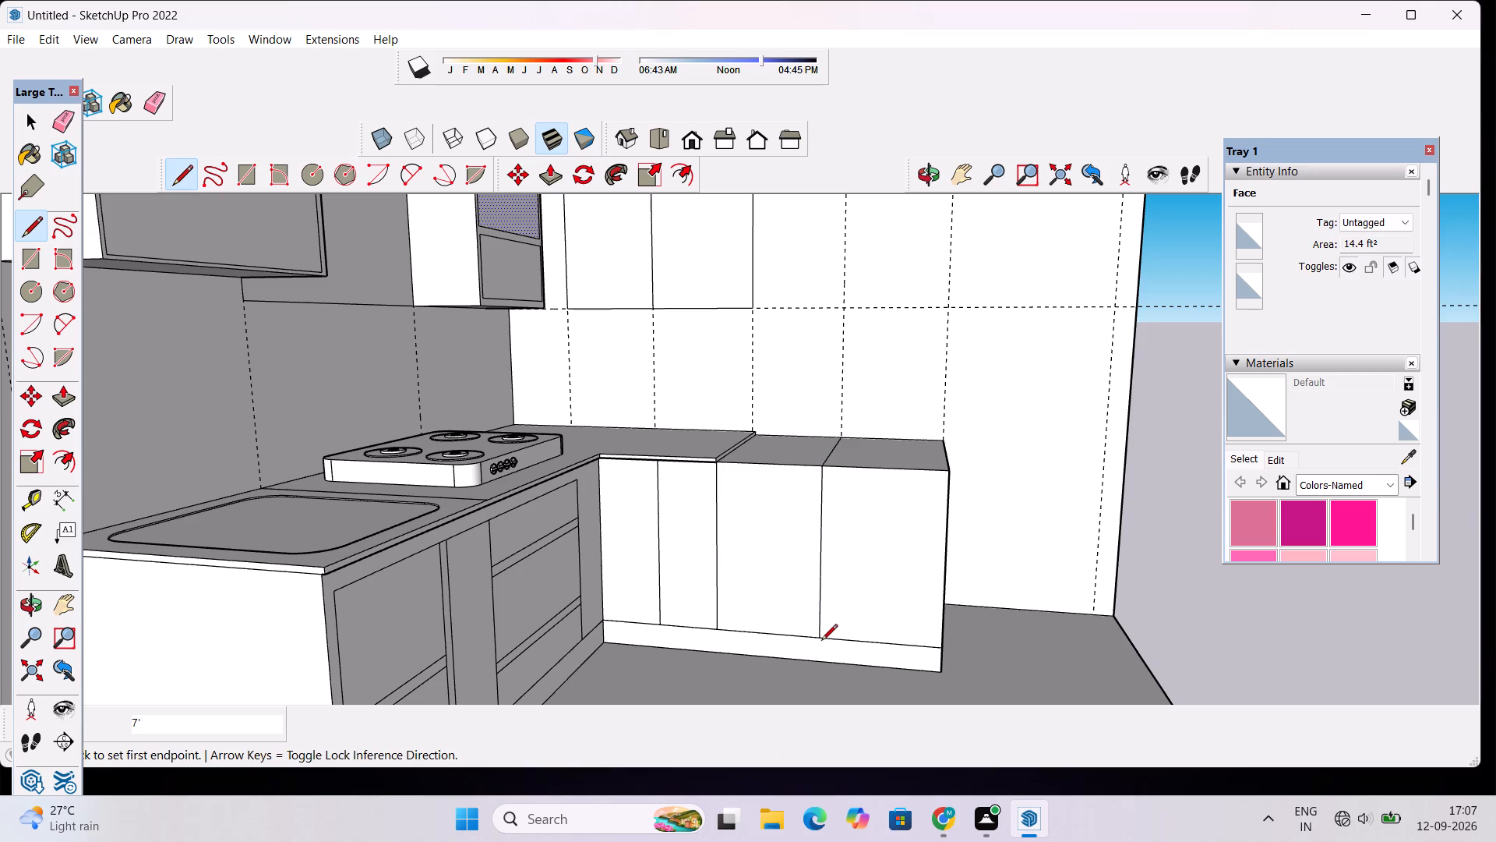
key("space")
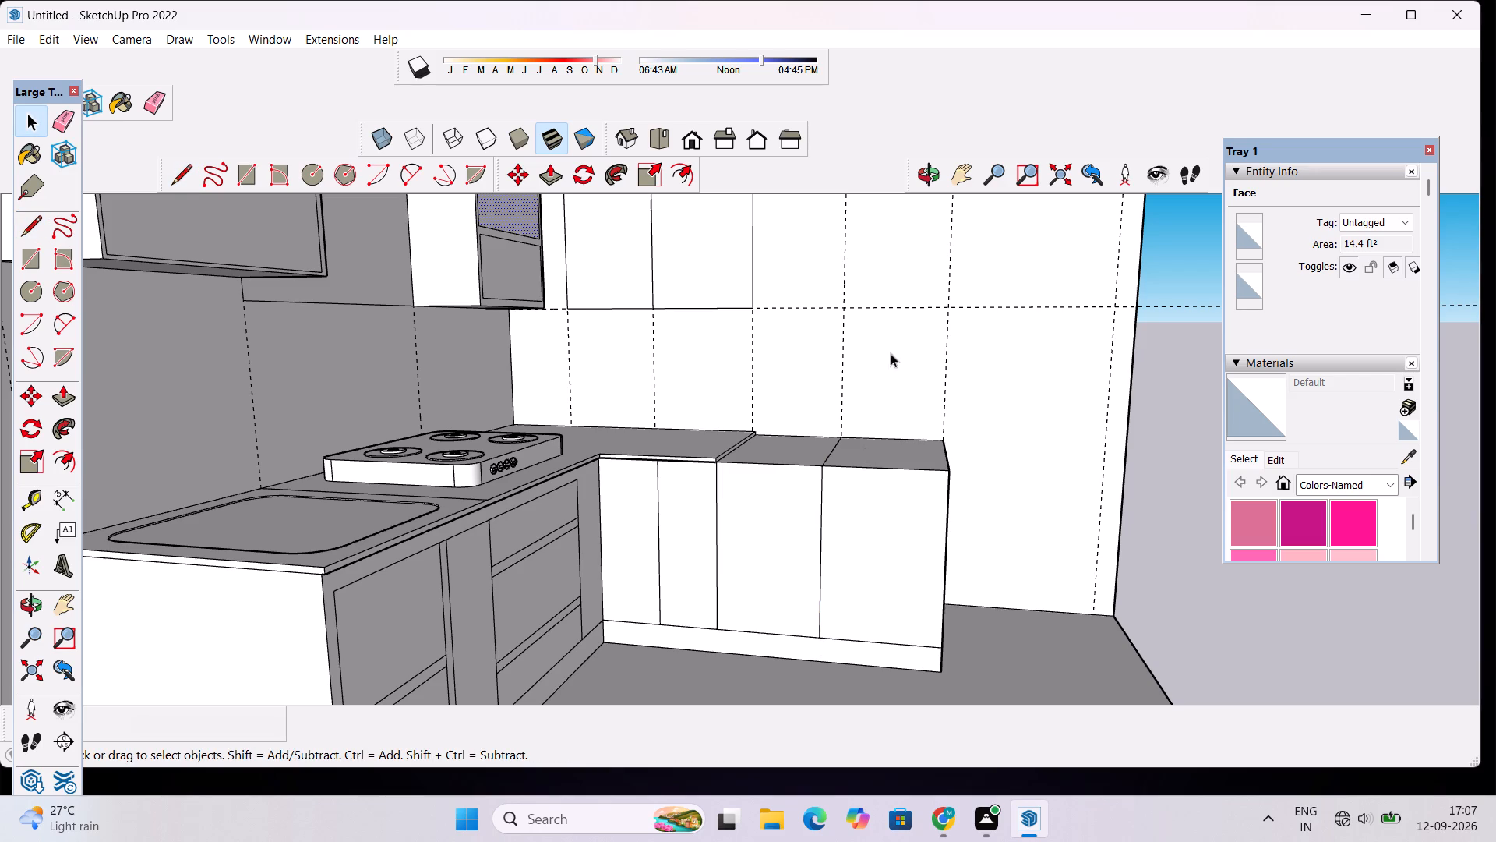
Push the end base cabinet's side face back 4' 9 5/16" to the dividing line with Push/Pull.
left_click(937, 168)
left_click_drag(965, 406, 807, 516)
scroll(834, 515, "down", 4)
left_click_drag(926, 519, 860, 538)
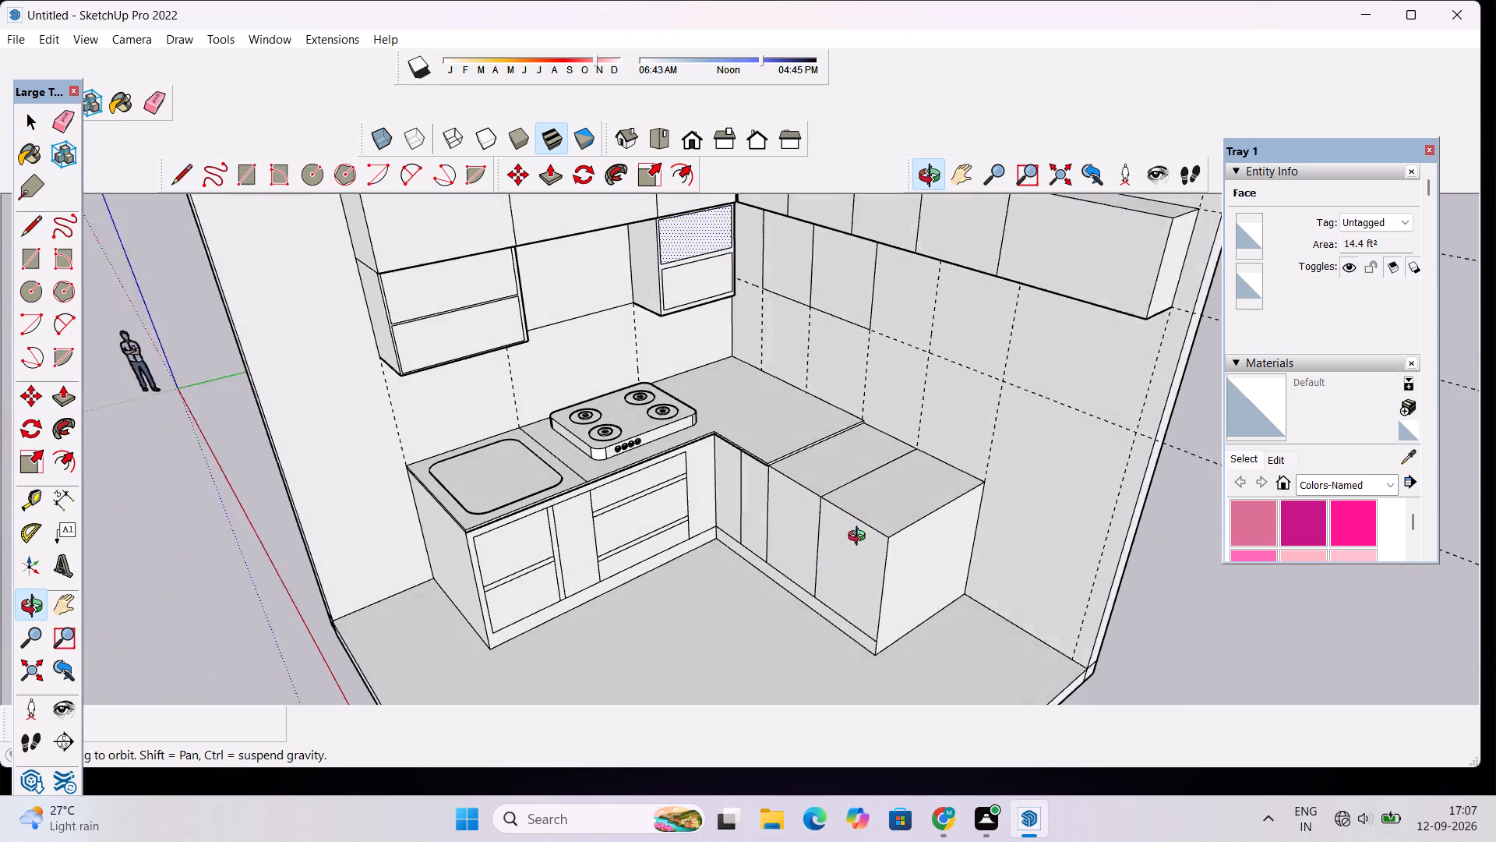
left_click_drag(860, 538, 859, 540)
scroll(872, 538, "up", 8)
key("space")
type("p")
left_click(908, 555)
key("space")
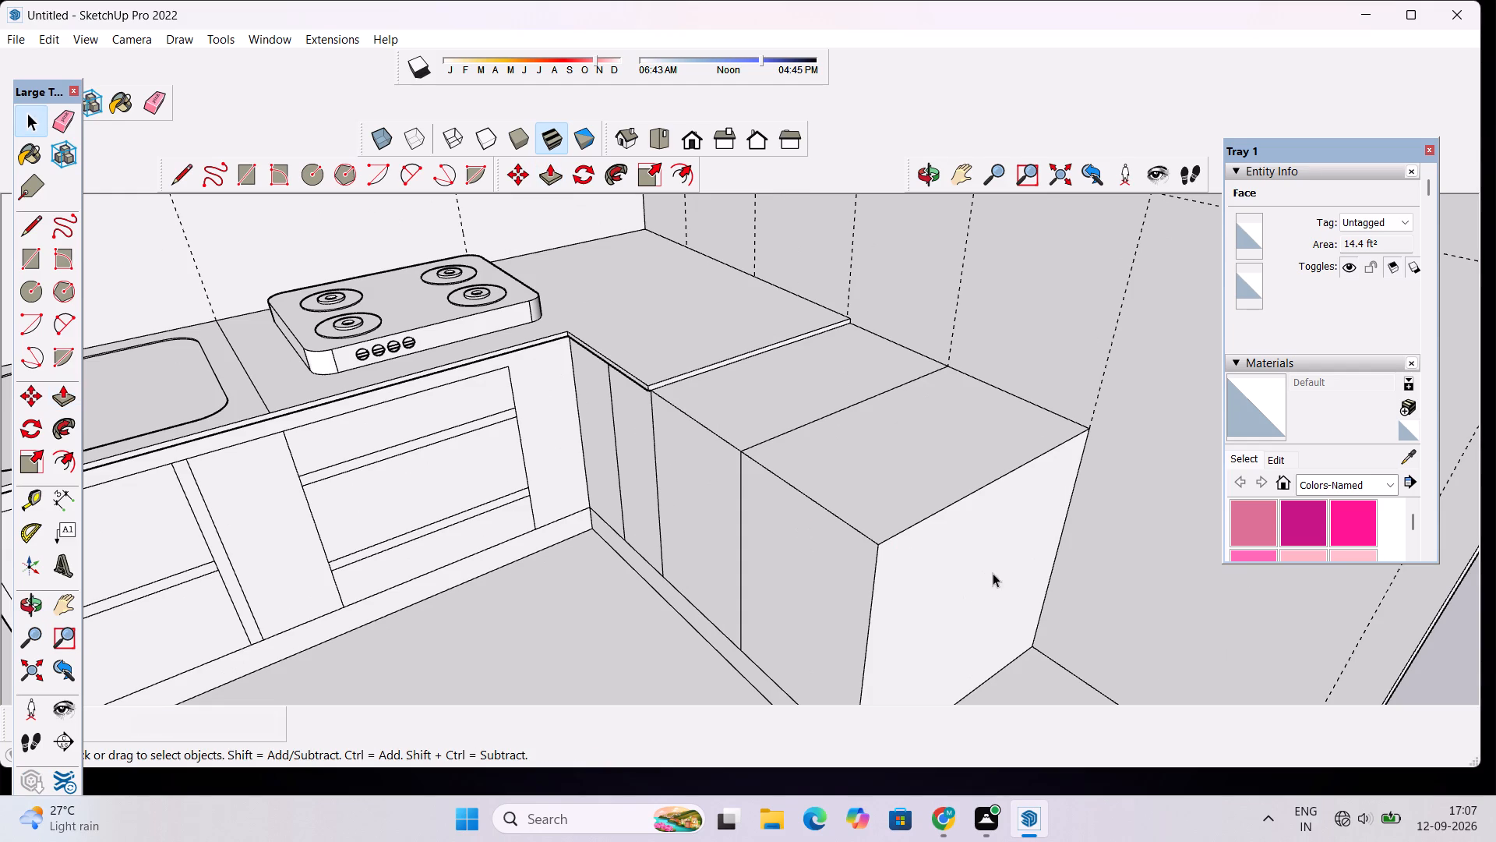
left_click(987, 577)
key("p")
left_click(987, 577)
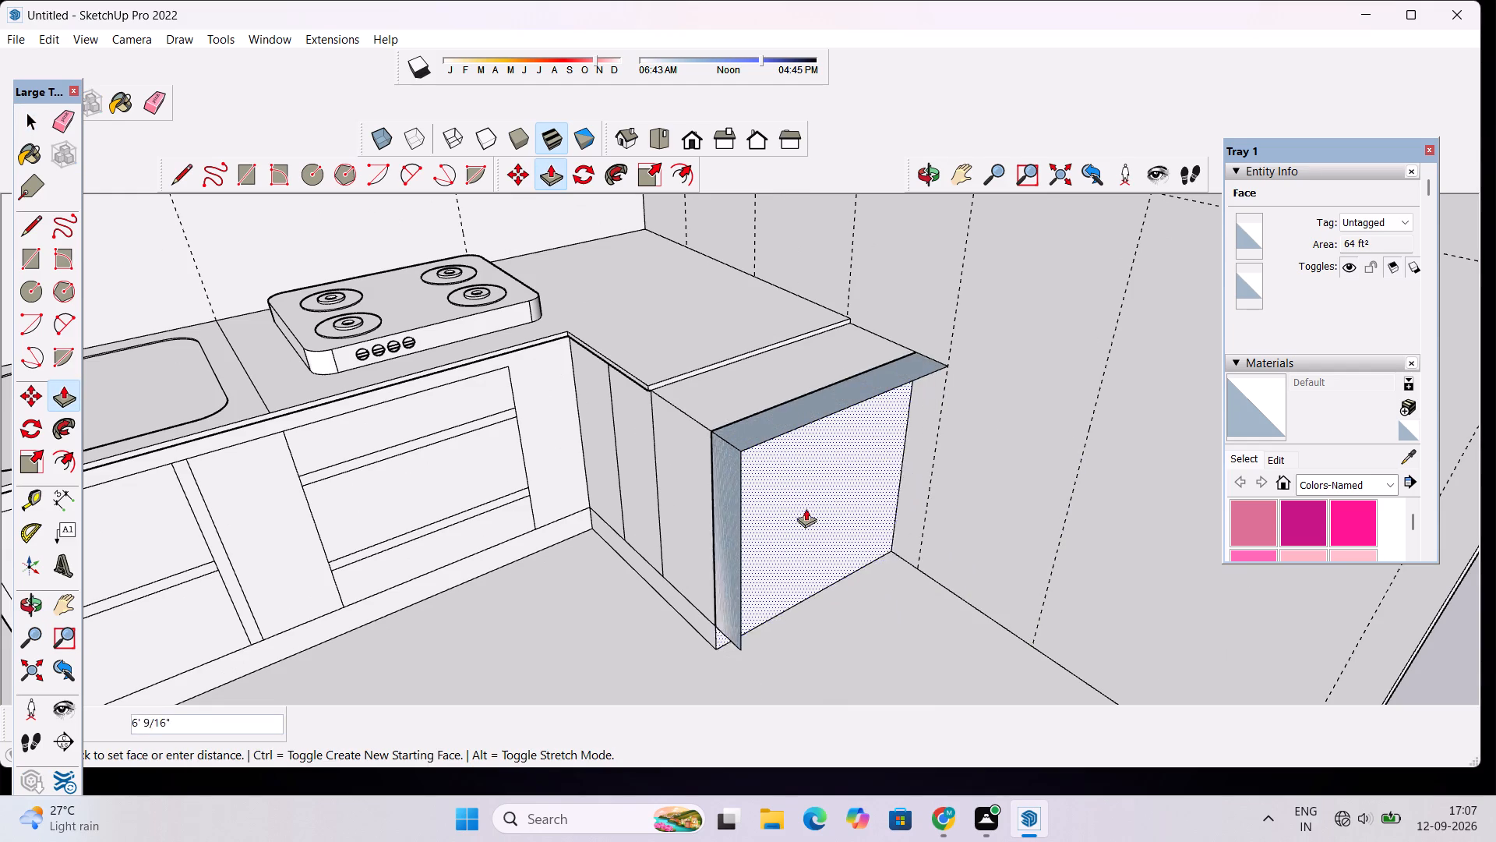
left_click(749, 454)
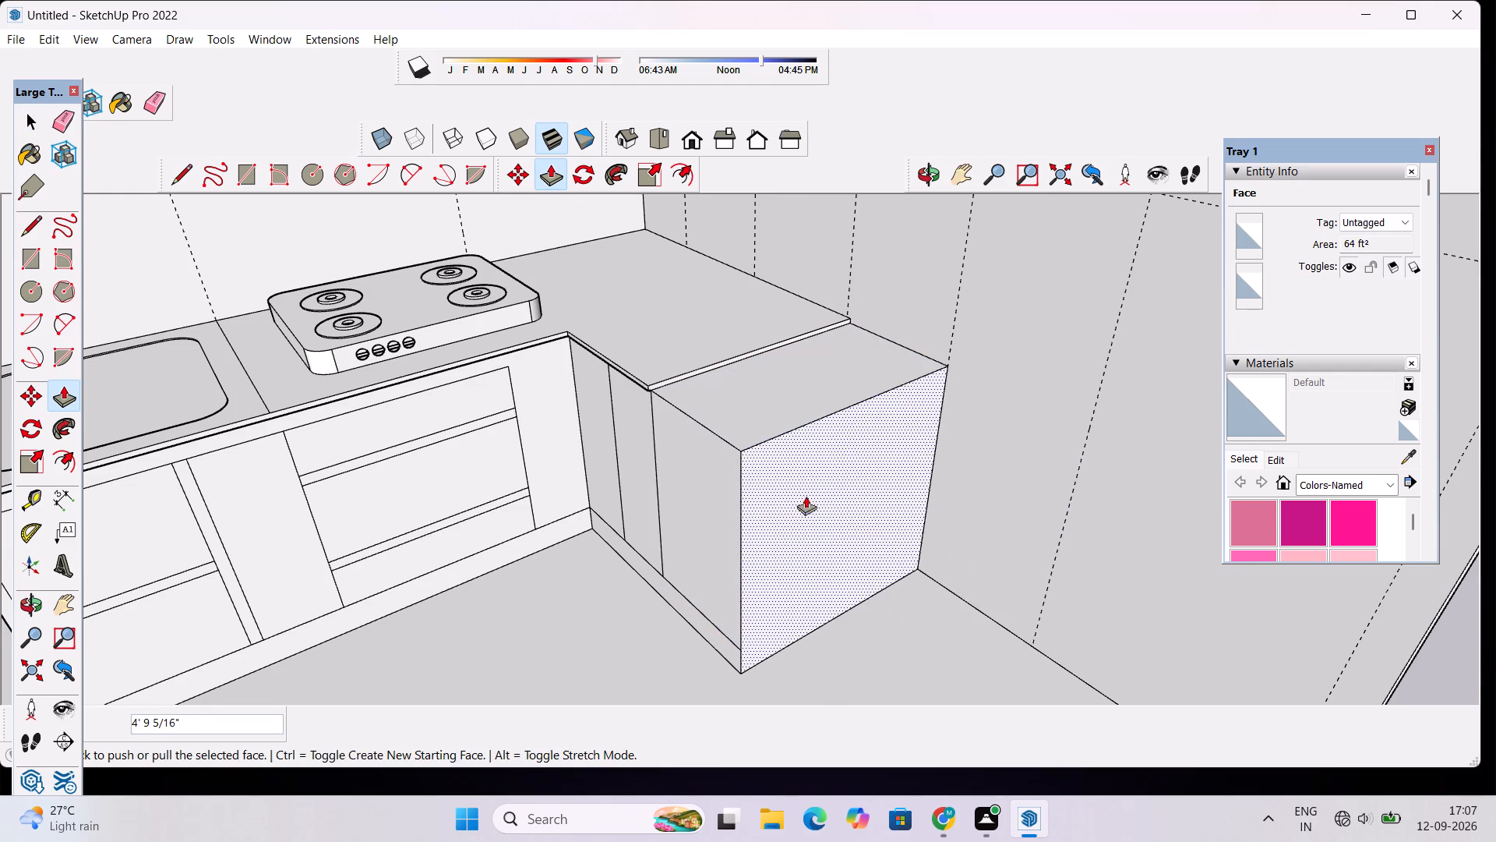
key("space")
left_click(893, 593)
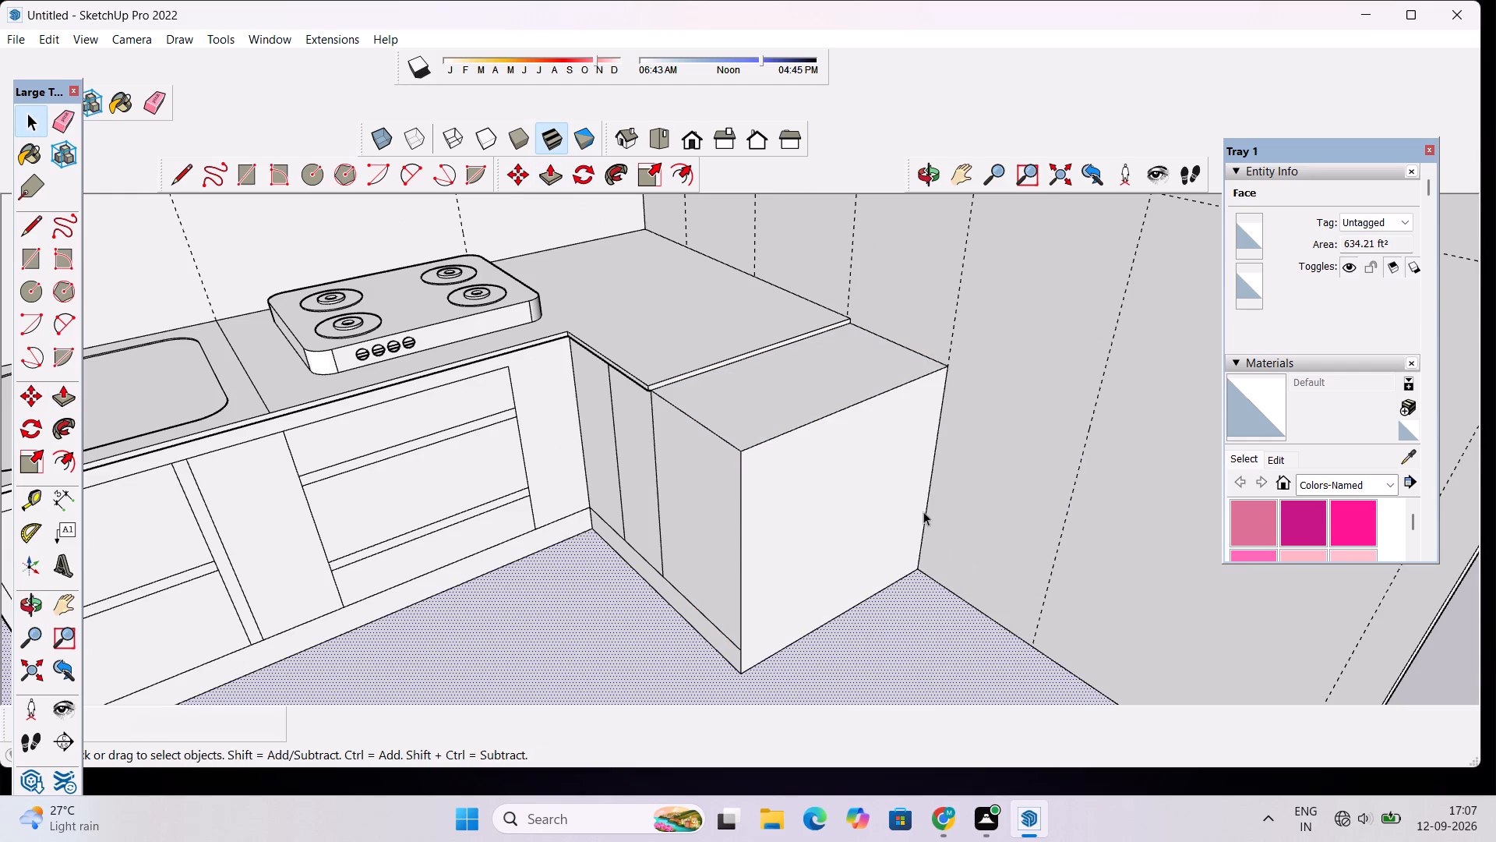
Place a floor guide 4' 9 5/16" from the shortened base cabinet's side, aligned with the vertical wall guide.
scroll(907, 511, "down", 3)
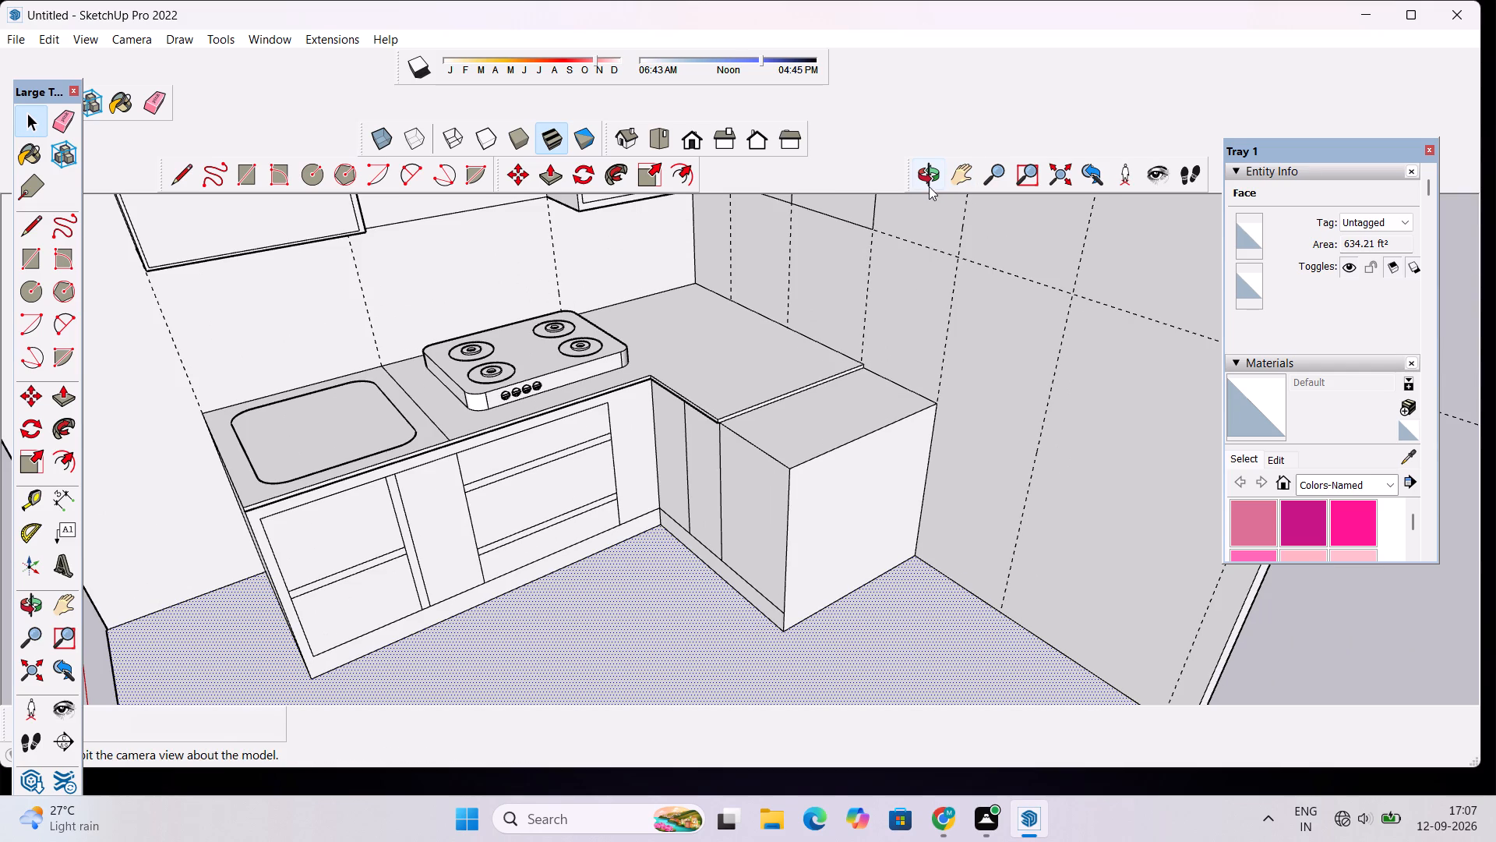
left_click(927, 186)
left_click_drag(918, 476, 975, 462)
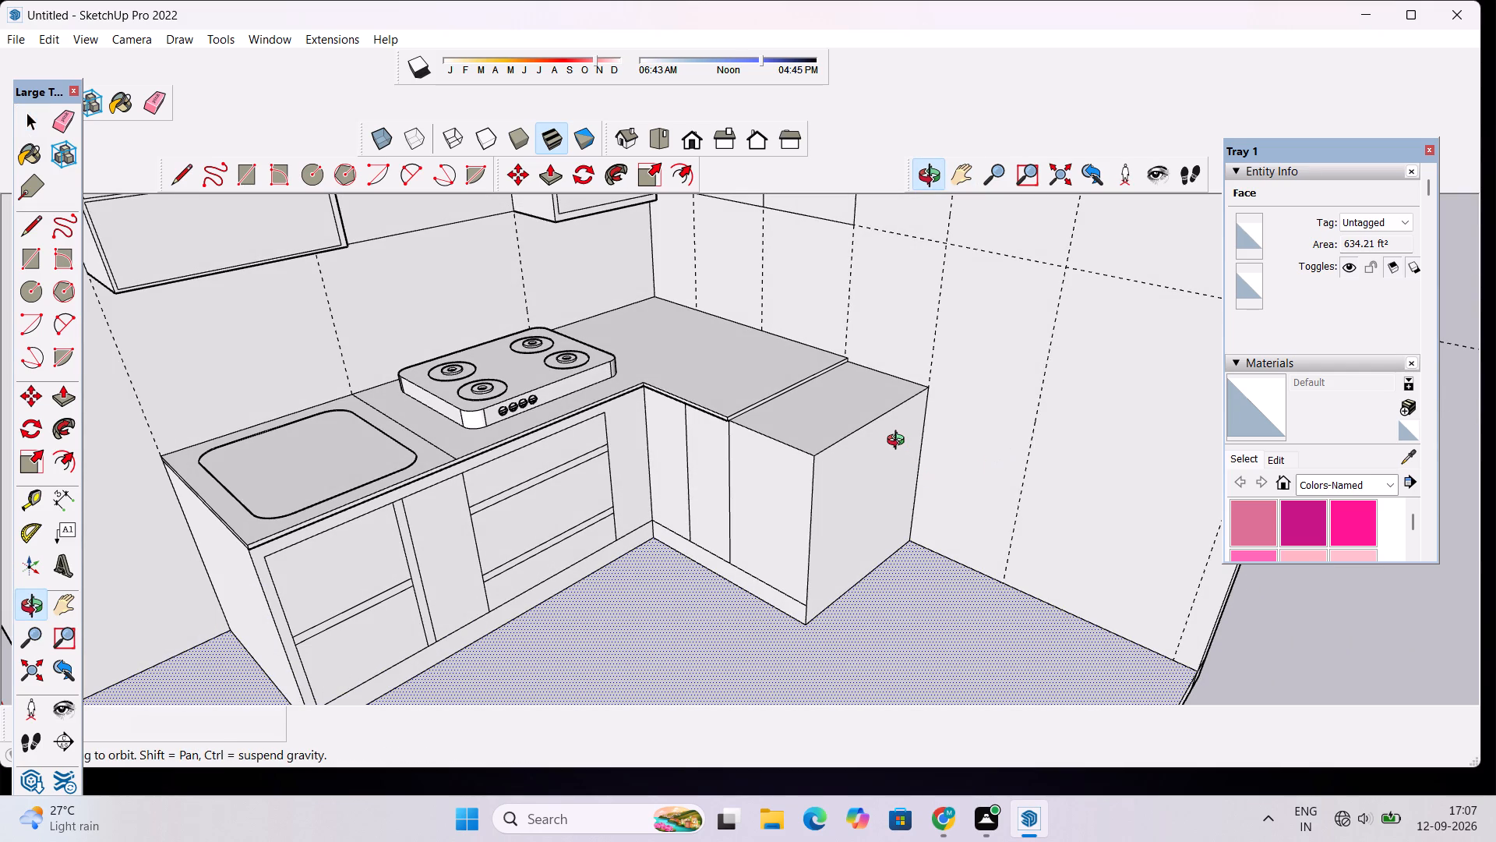
scroll(904, 450, "down", 4)
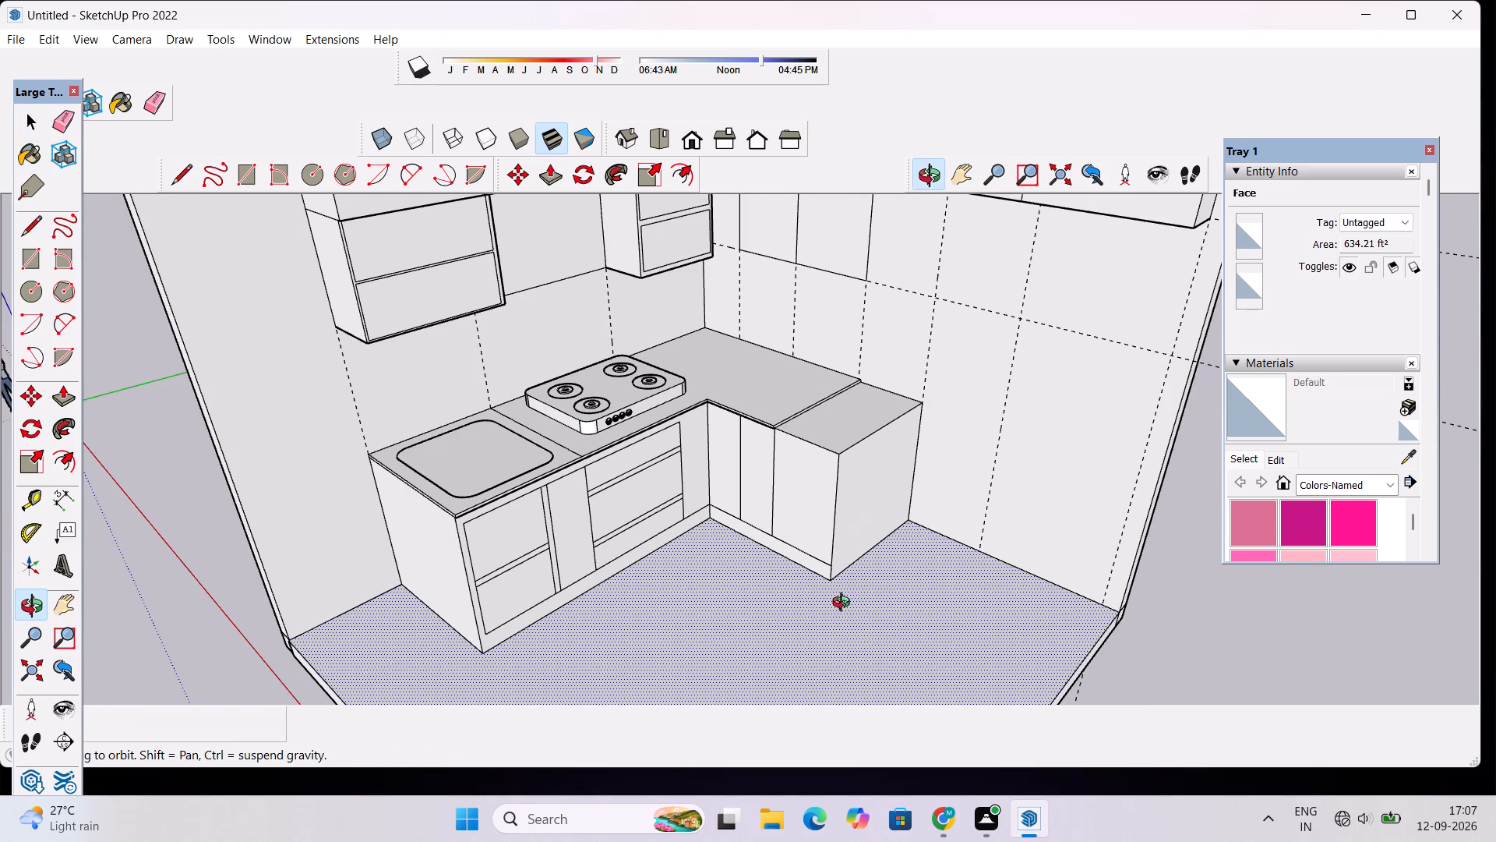
left_click_drag(845, 604, 1046, 617)
scroll(954, 408, "up", 5)
scroll(955, 435, "down", 2)
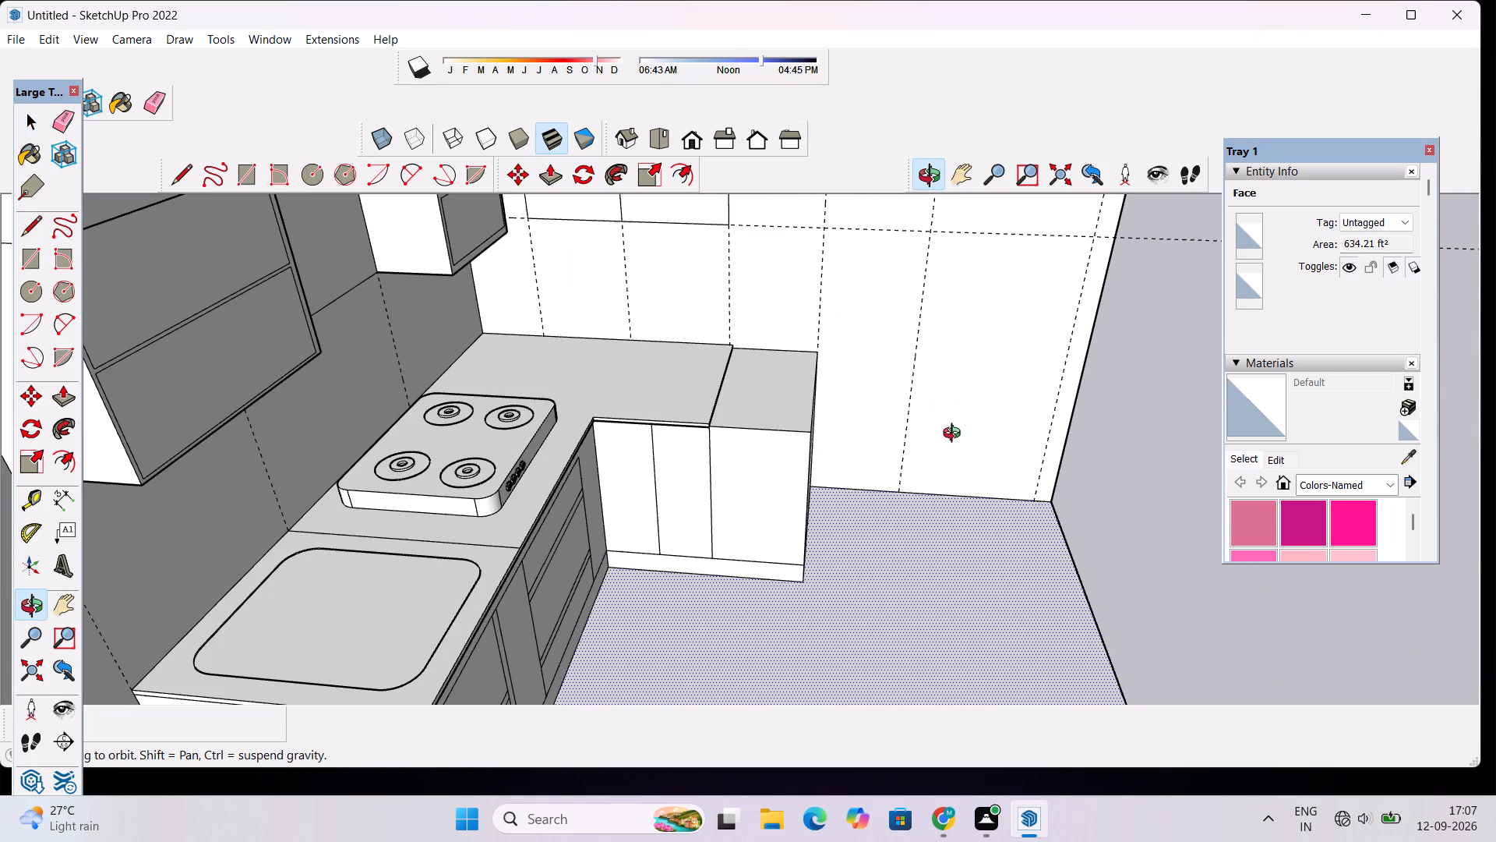
left_click_drag(933, 458, 856, 551, "shift")
scroll(691, 551, "up", 3, "shift")
left_click_drag(692, 561, 681, 458)
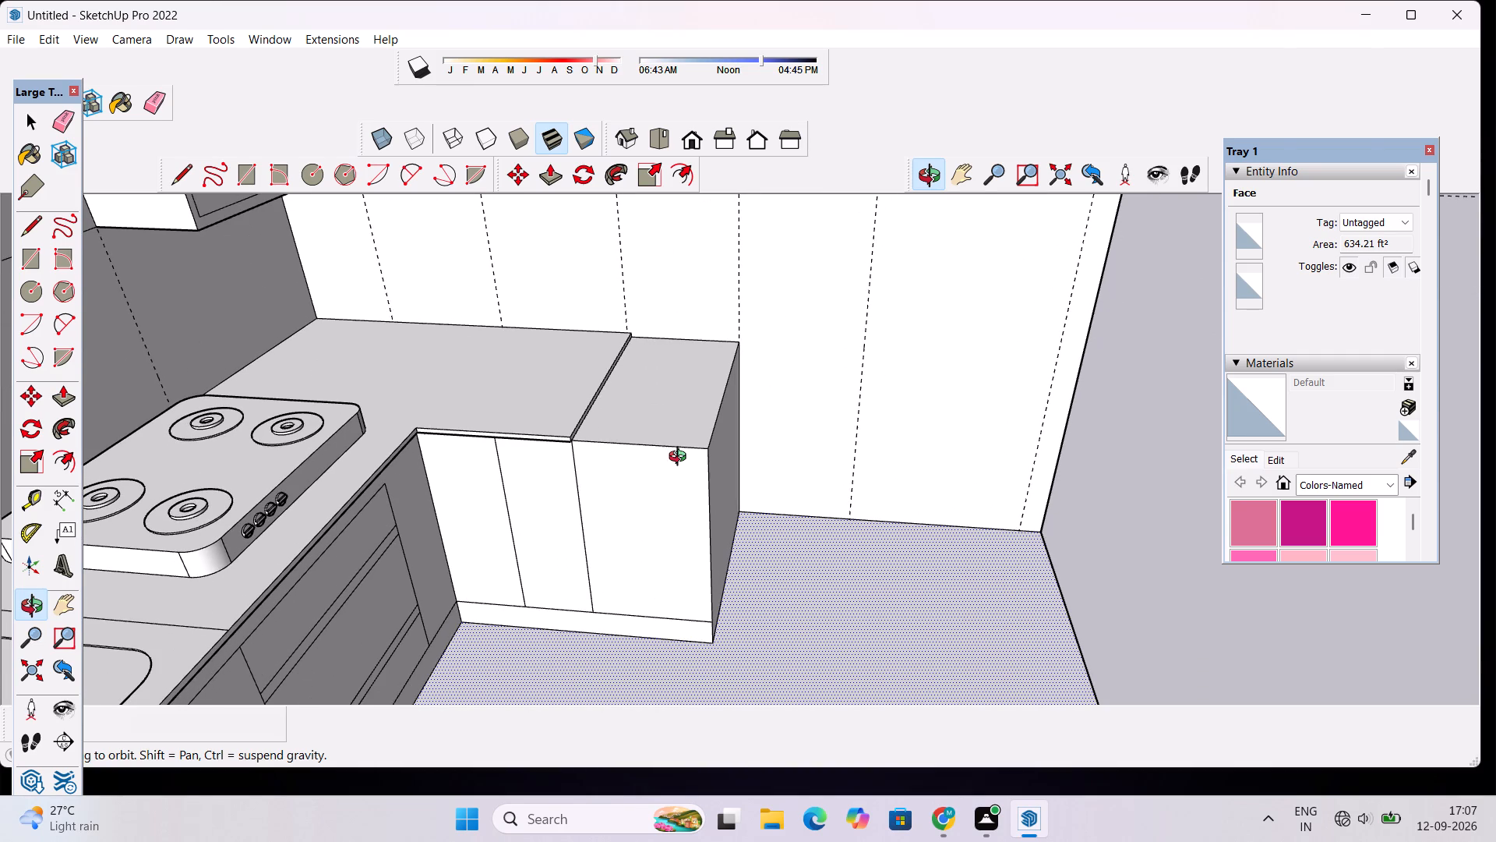
left_click_drag(726, 634, 718, 594)
left_click_drag(725, 605, 718, 524, "shift")
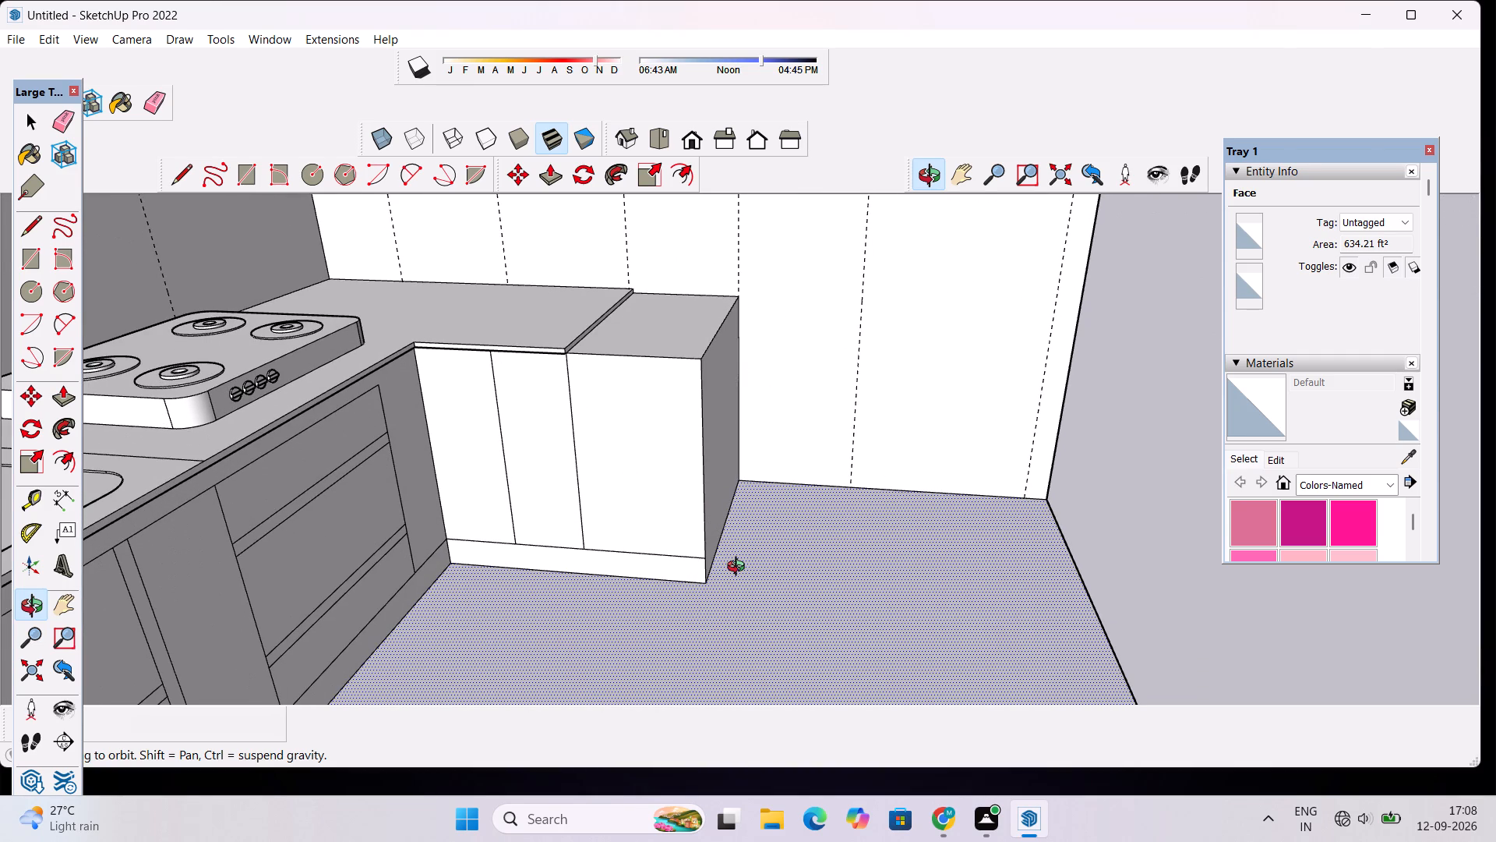
key("t")
scroll(734, 575, "up", 3)
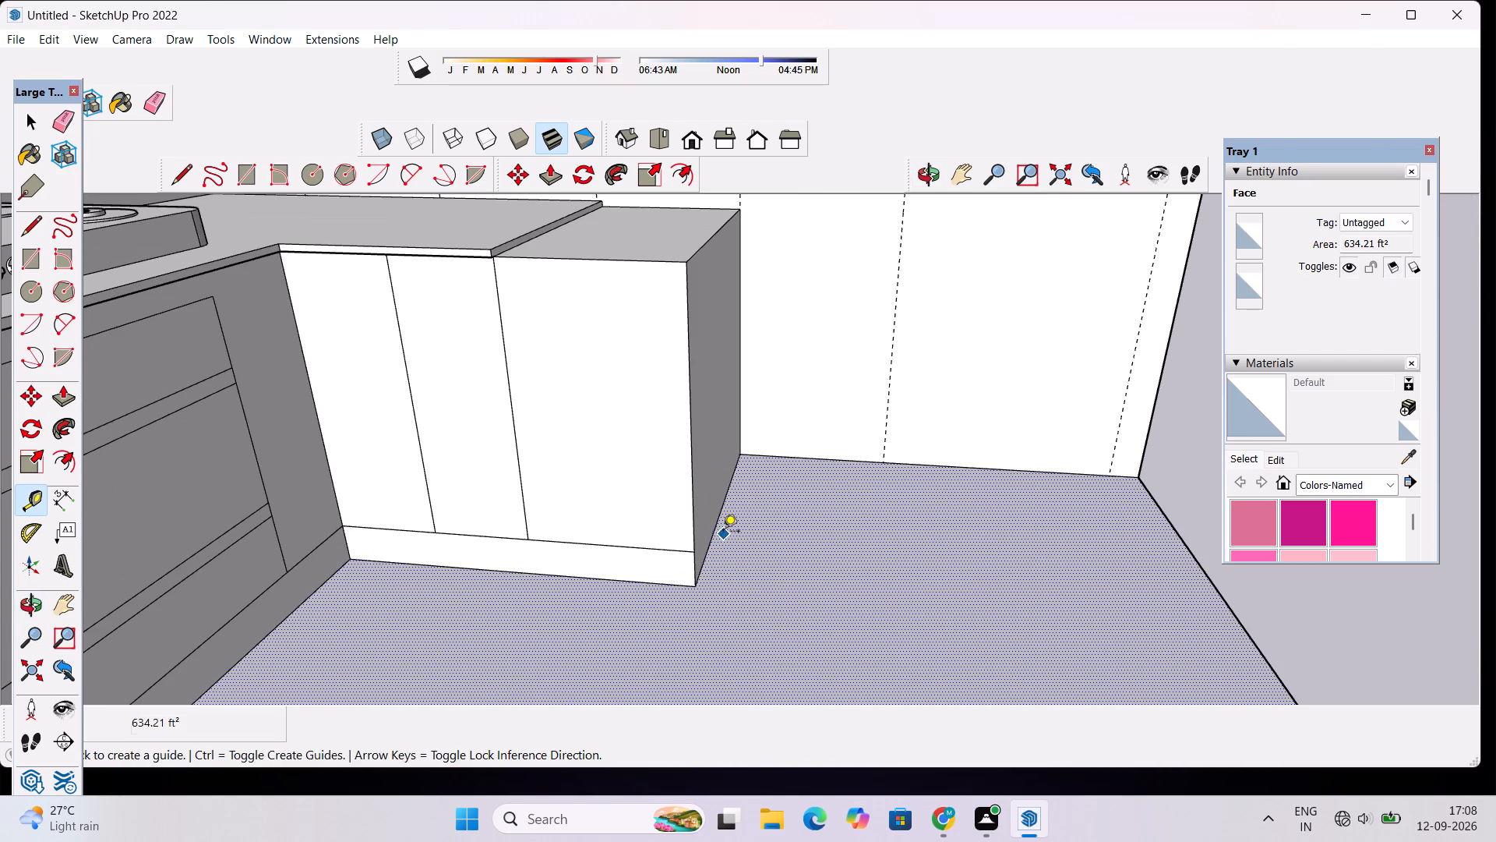
left_click(719, 519)
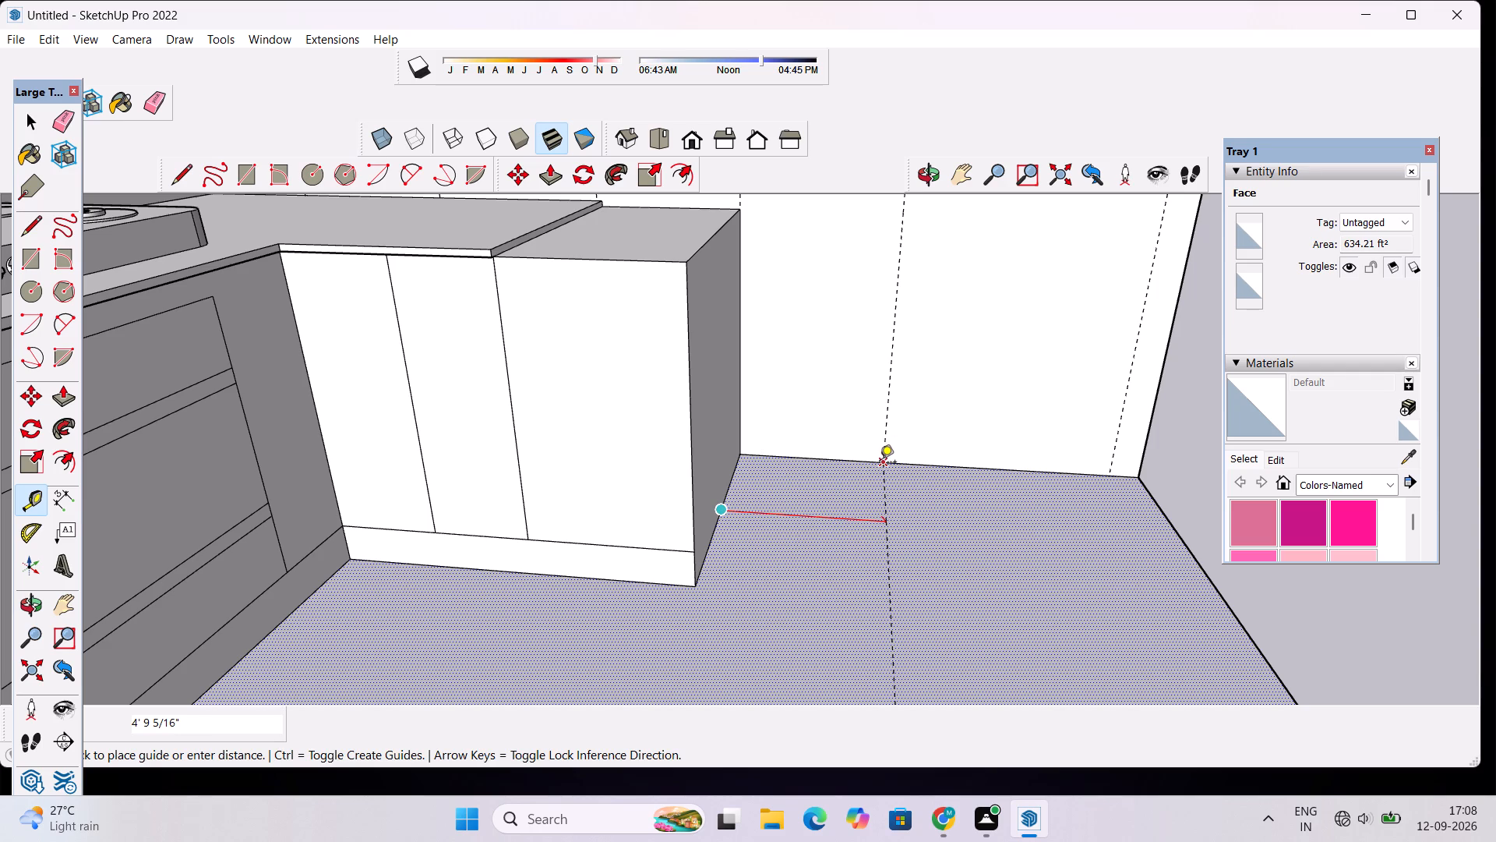
left_click(880, 463)
Place a floor guide parallel to the back wall, 8' out from it and aligned with the base cabinet's front corner.
left_click(809, 459)
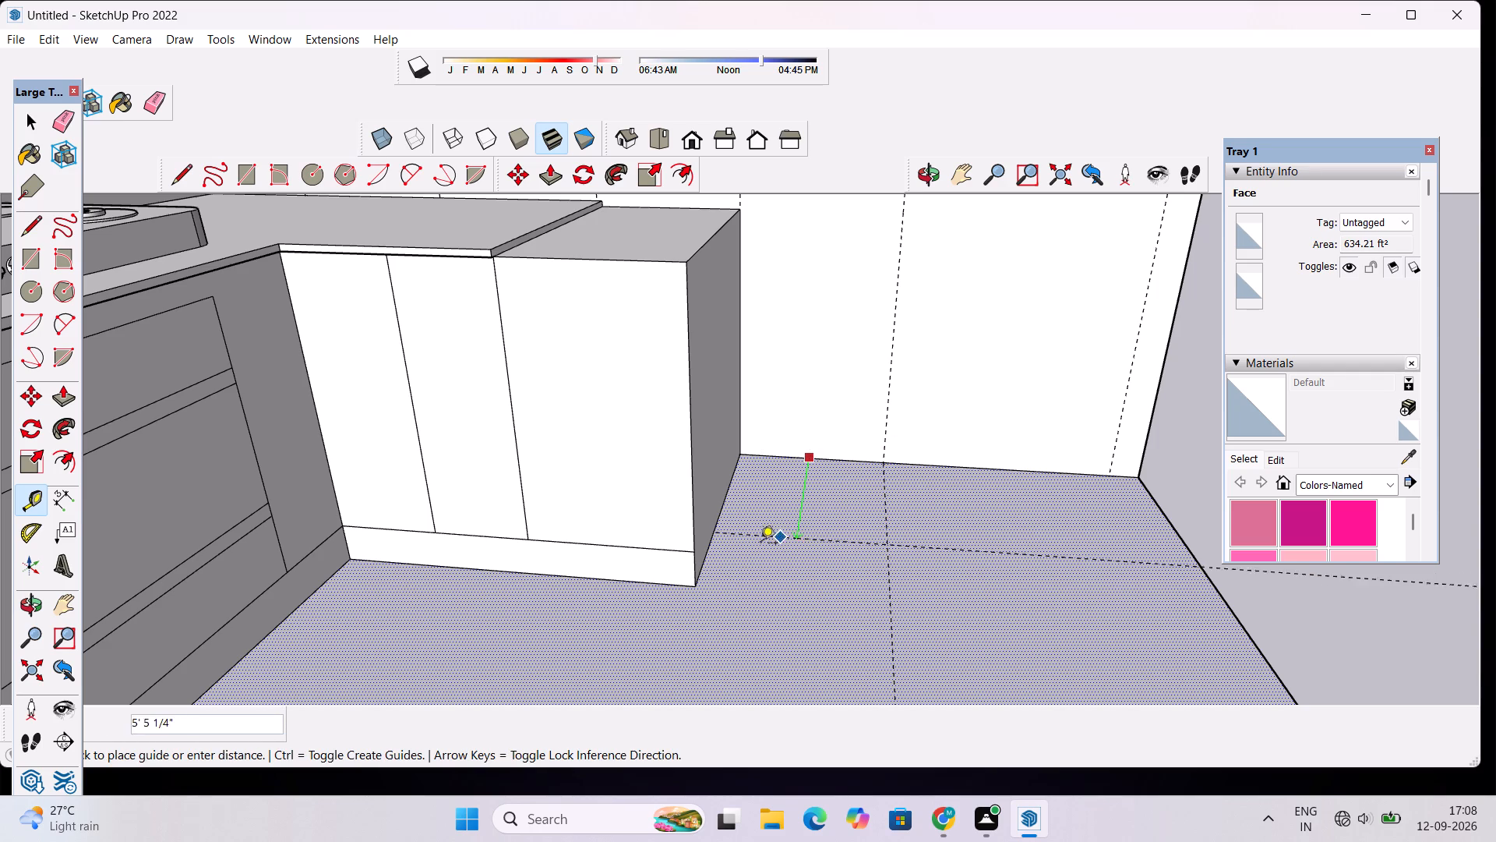
left_click(698, 589)
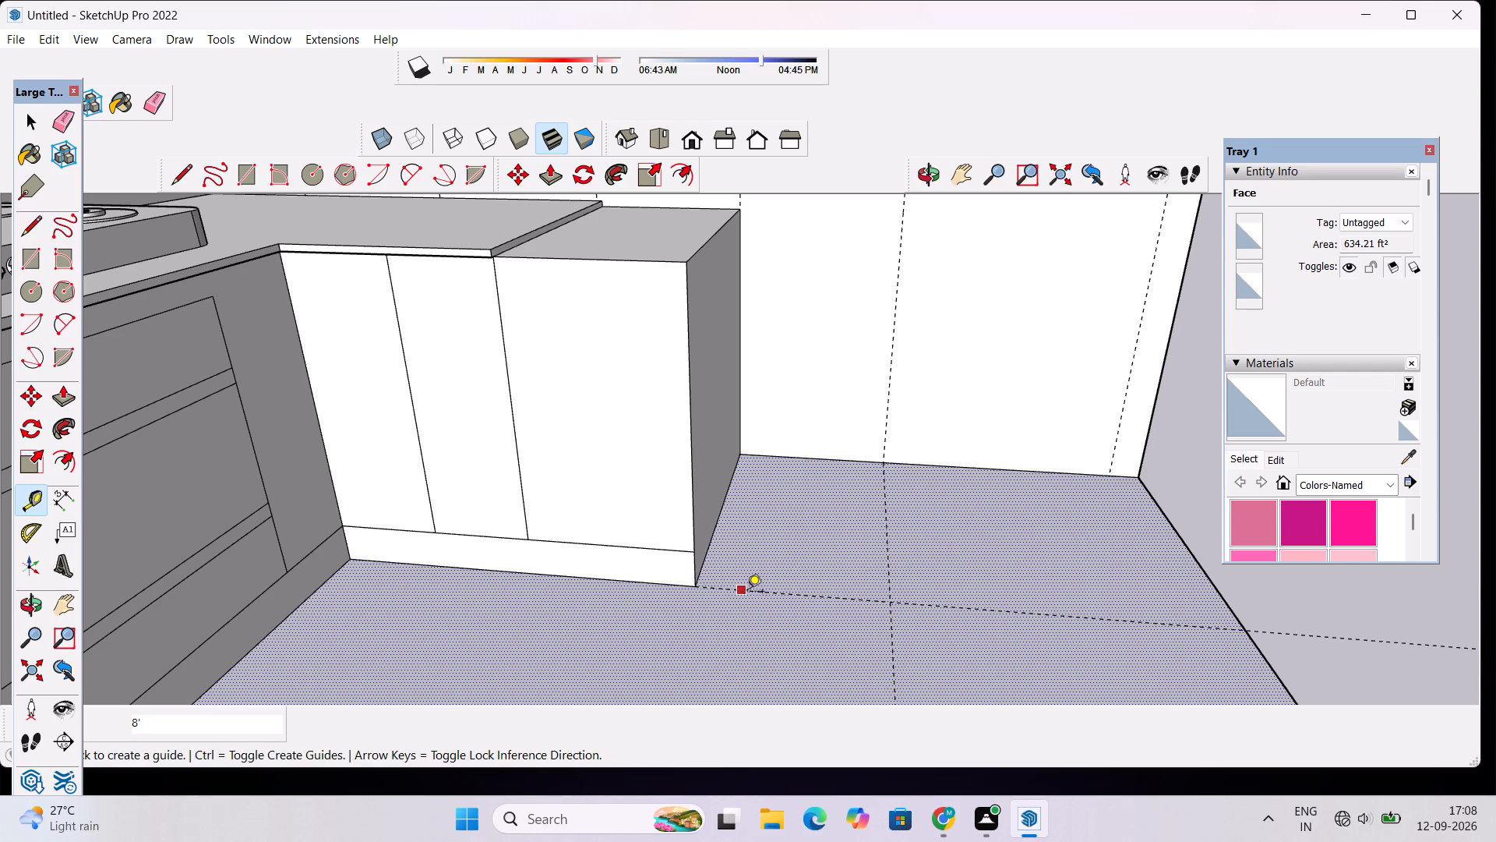
key("space")
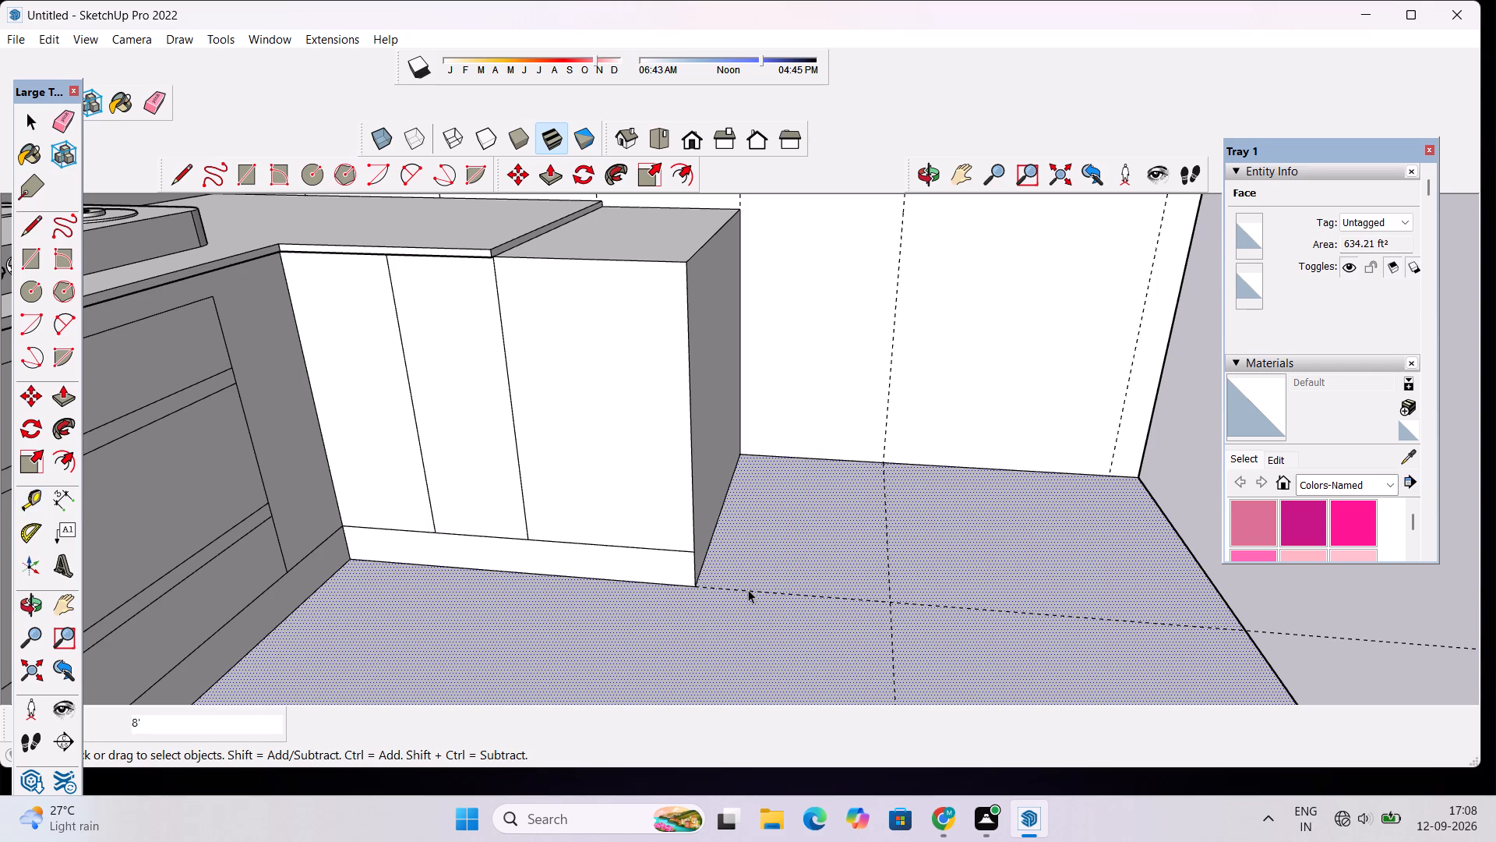
Draw lines along the two floor guides to close a rectangle between the shortened base cabinet's side, the wall and the guide intersection.
key("l")
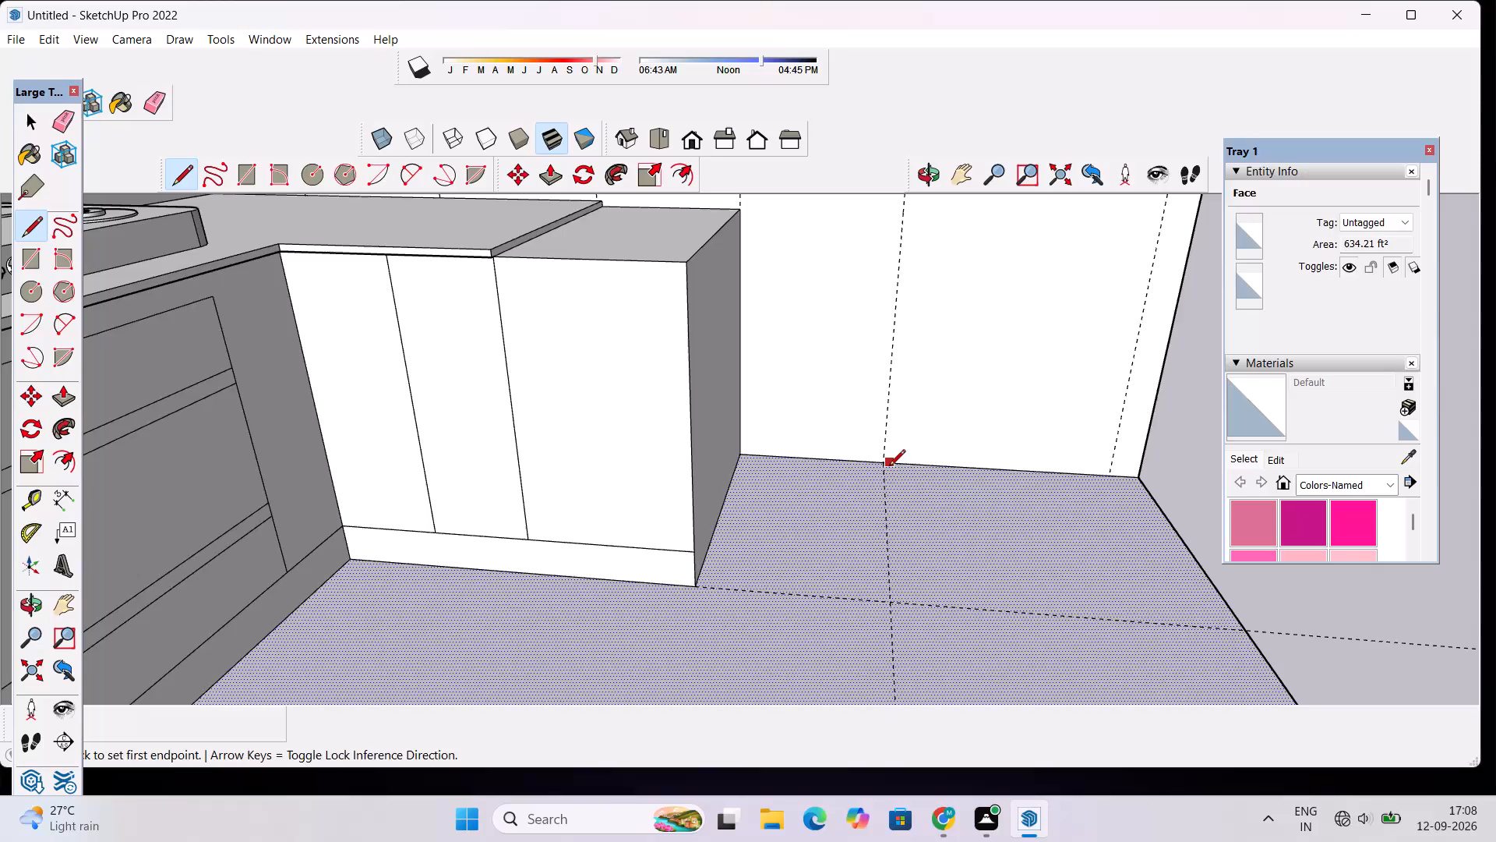
left_click(881, 465)
left_click(890, 603)
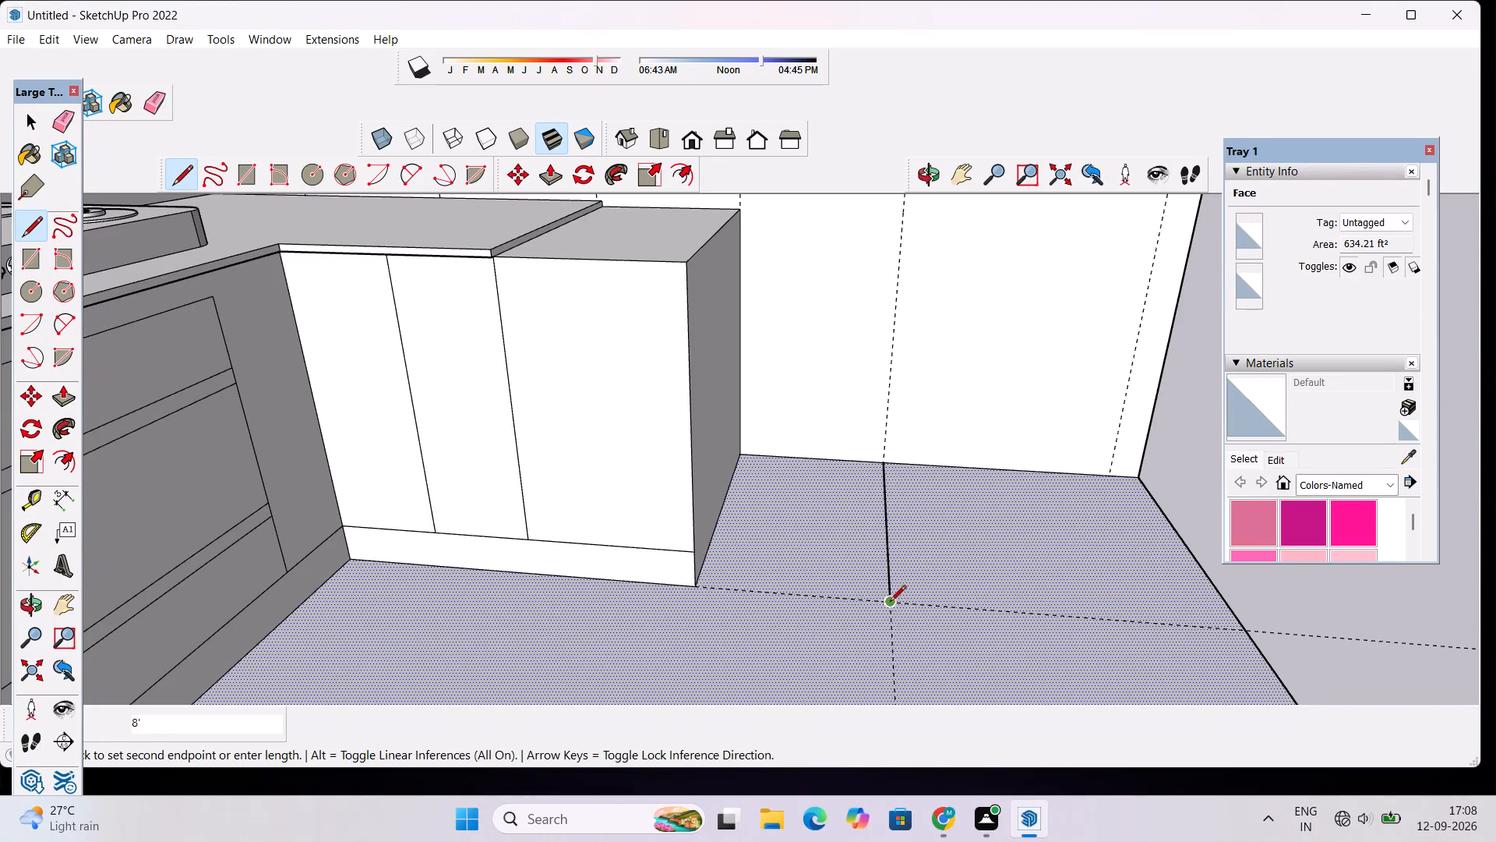
left_click(695, 589)
key("space")
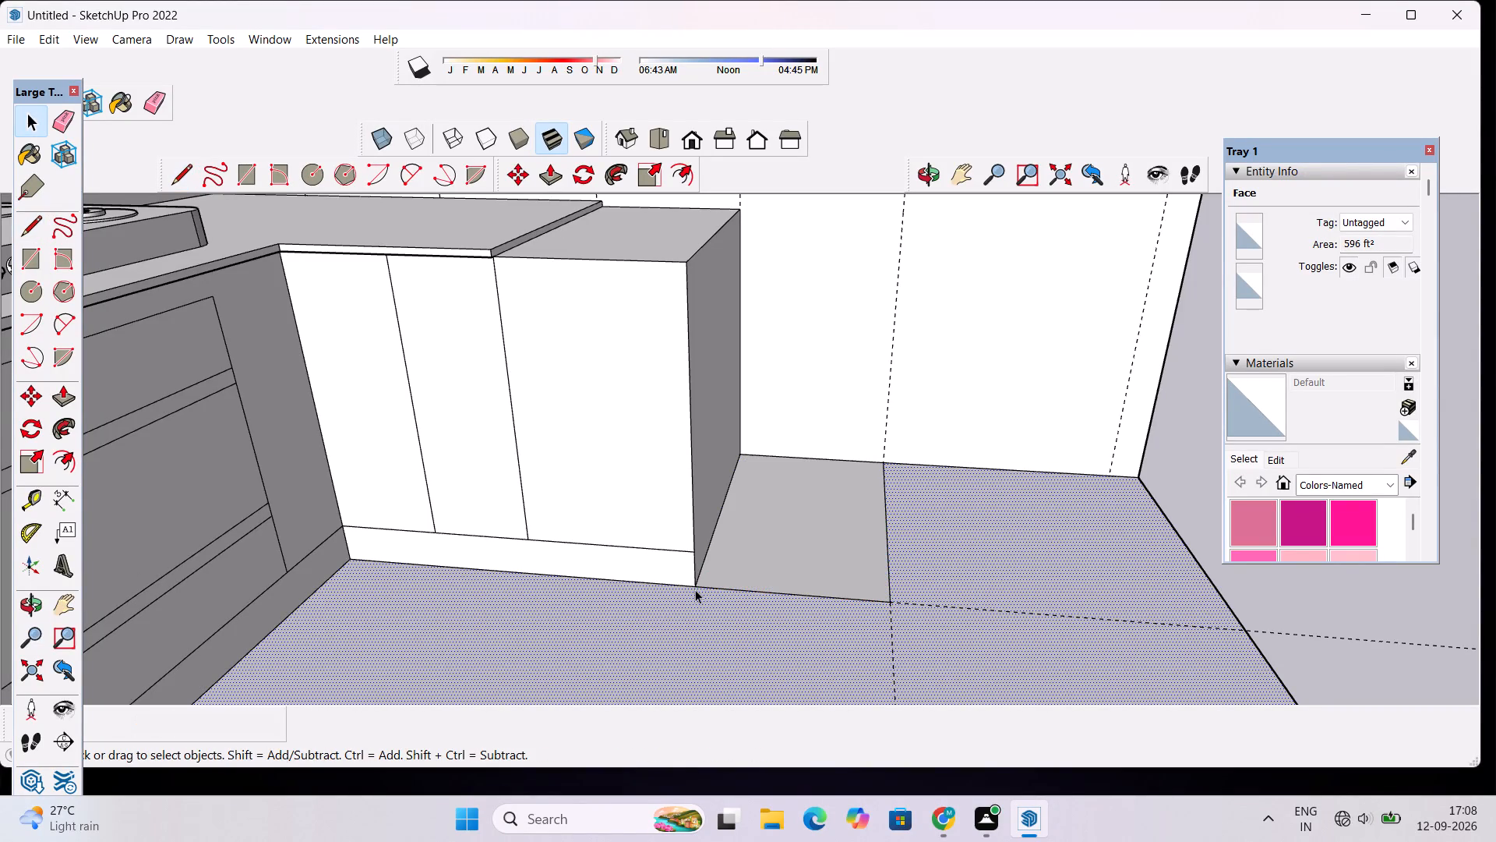
Push/Pull the new floor rectangle up 1' to match the top of the adjoining base cabinet's plinth.
left_click(721, 557)
key("p")
left_click(721, 557)
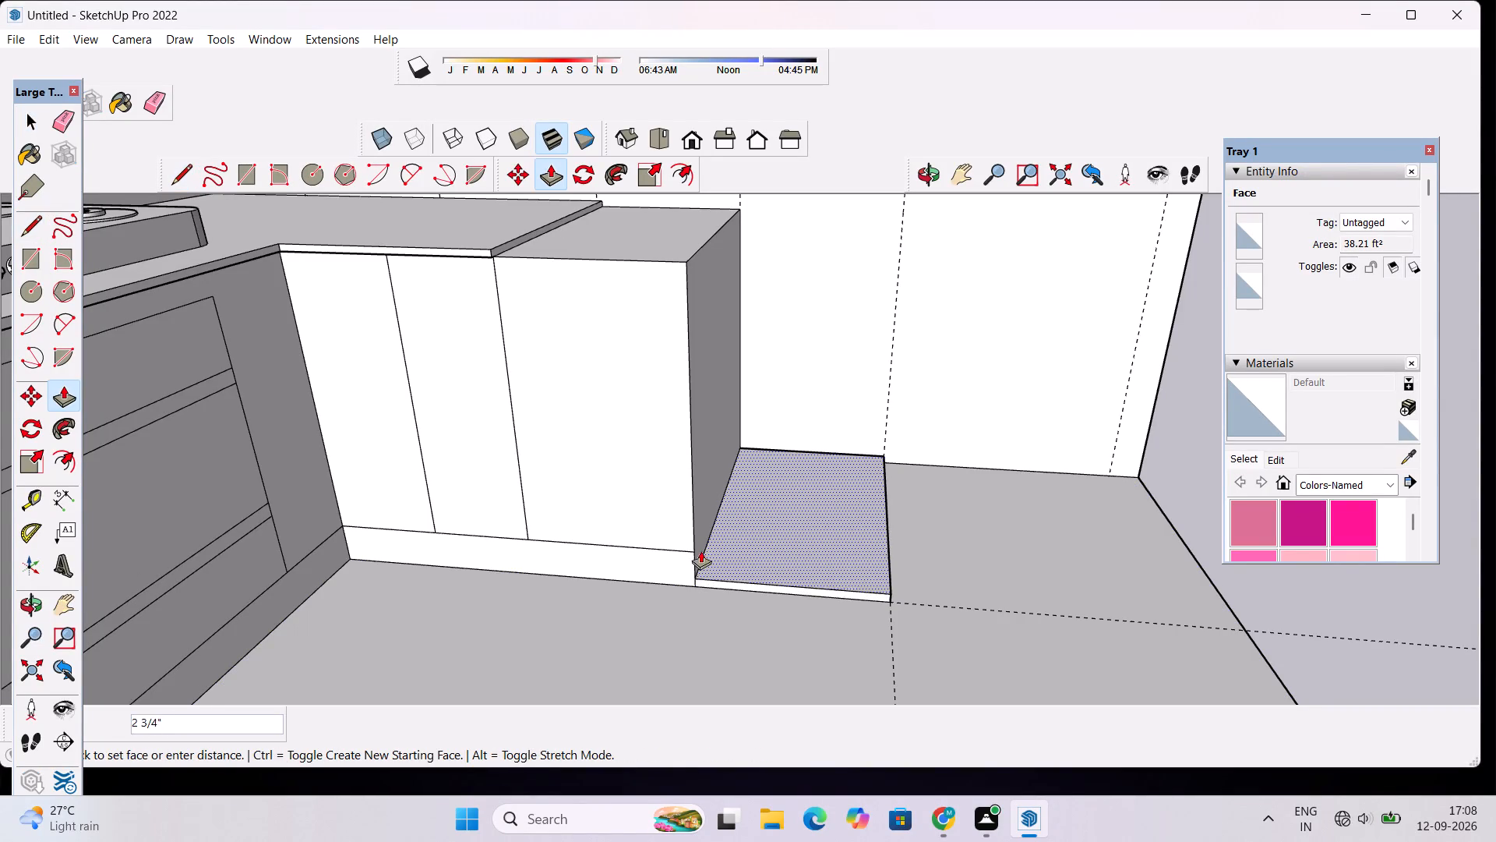
left_click(695, 545)
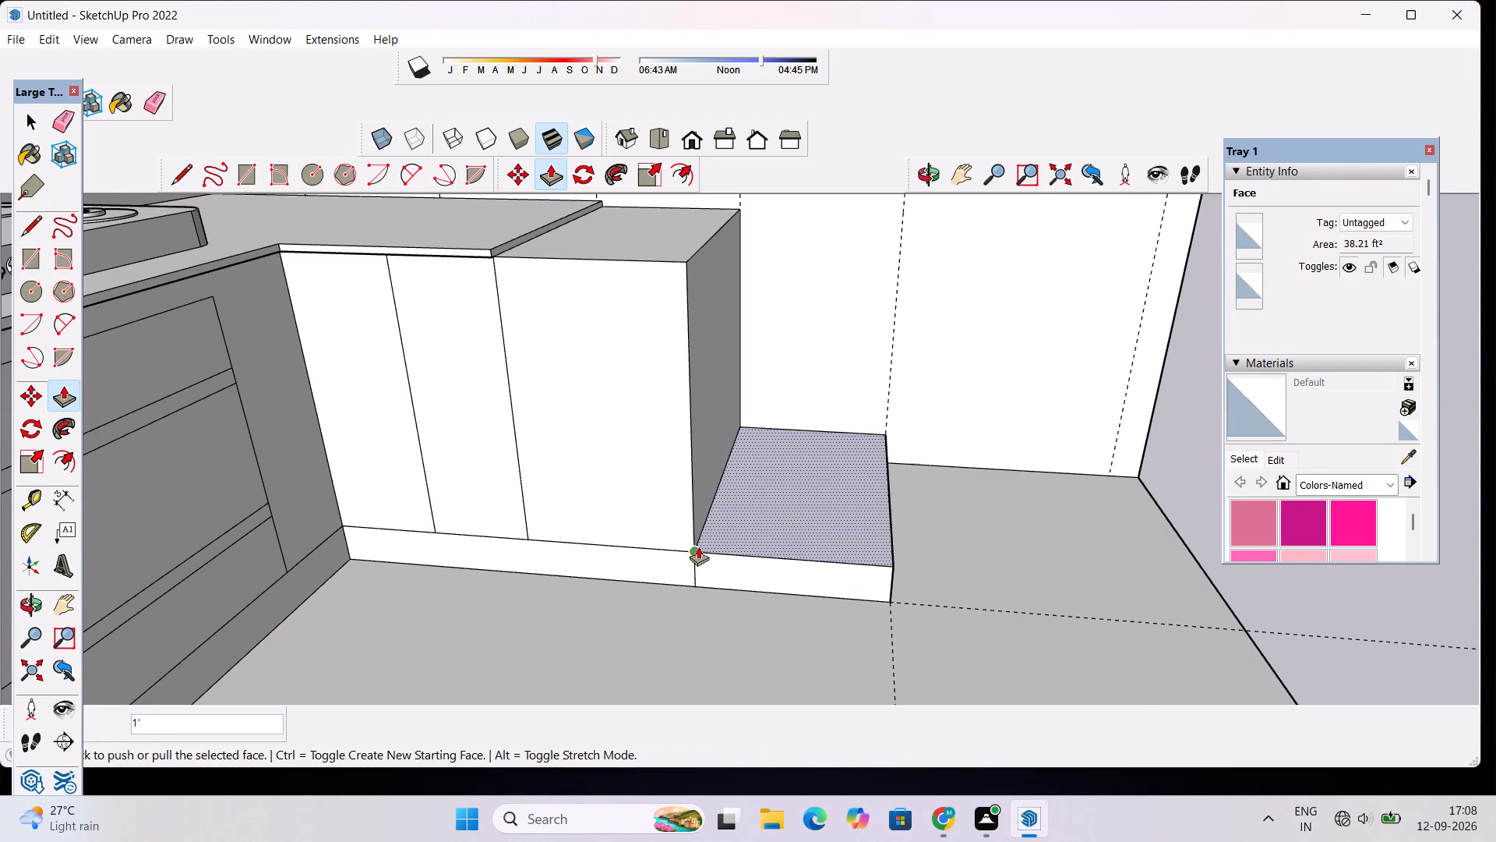
Draw an 8' line across the raised plinth's top, 2" in from its free outer edge, running back to the wall.
scroll(698, 547, "down", 4)
scroll(698, 547, "up", 2)
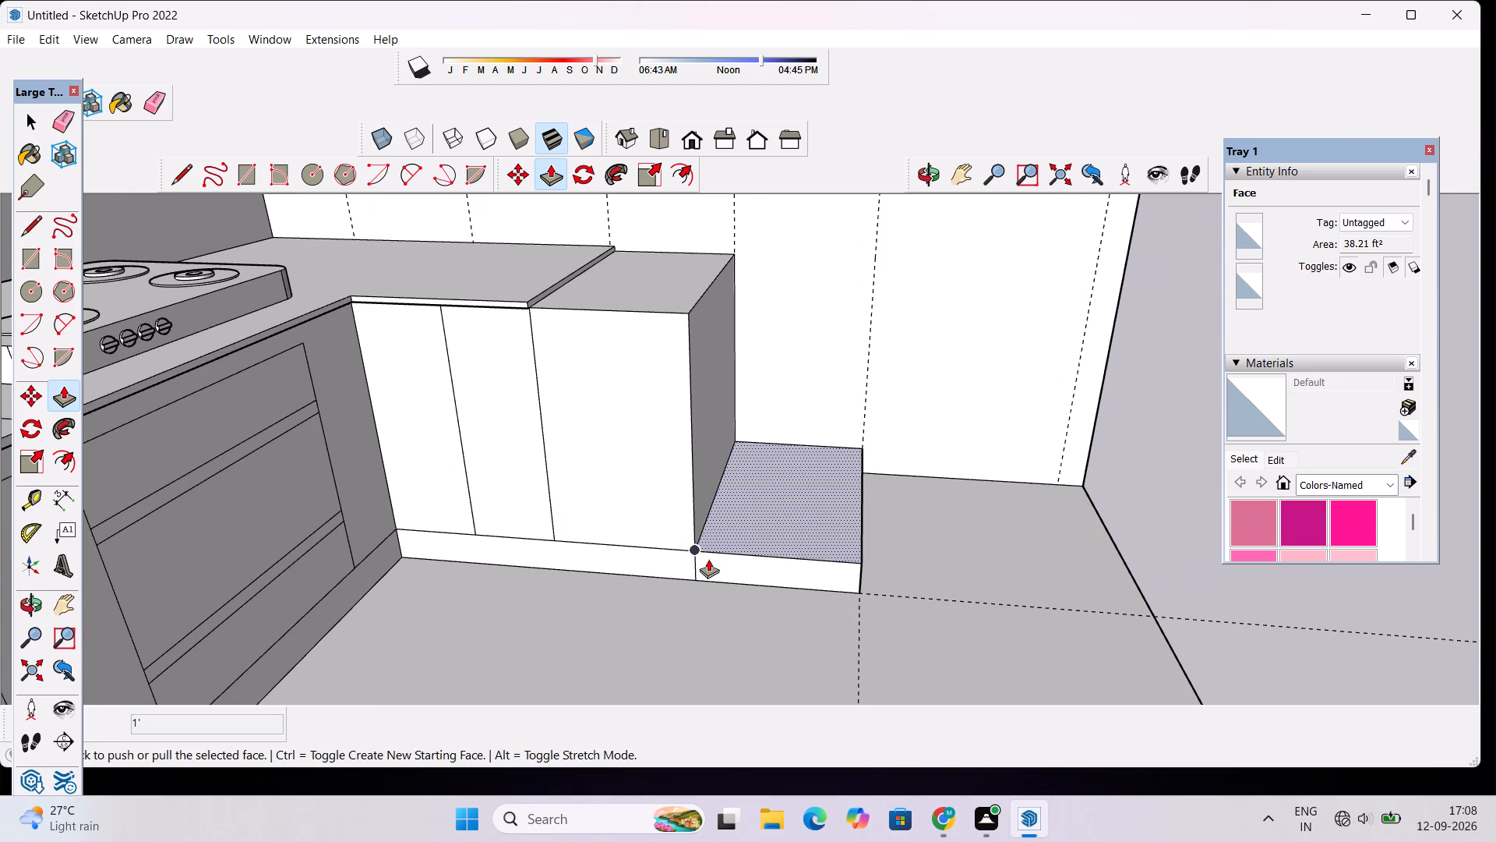
scroll(943, 501, "up", 1)
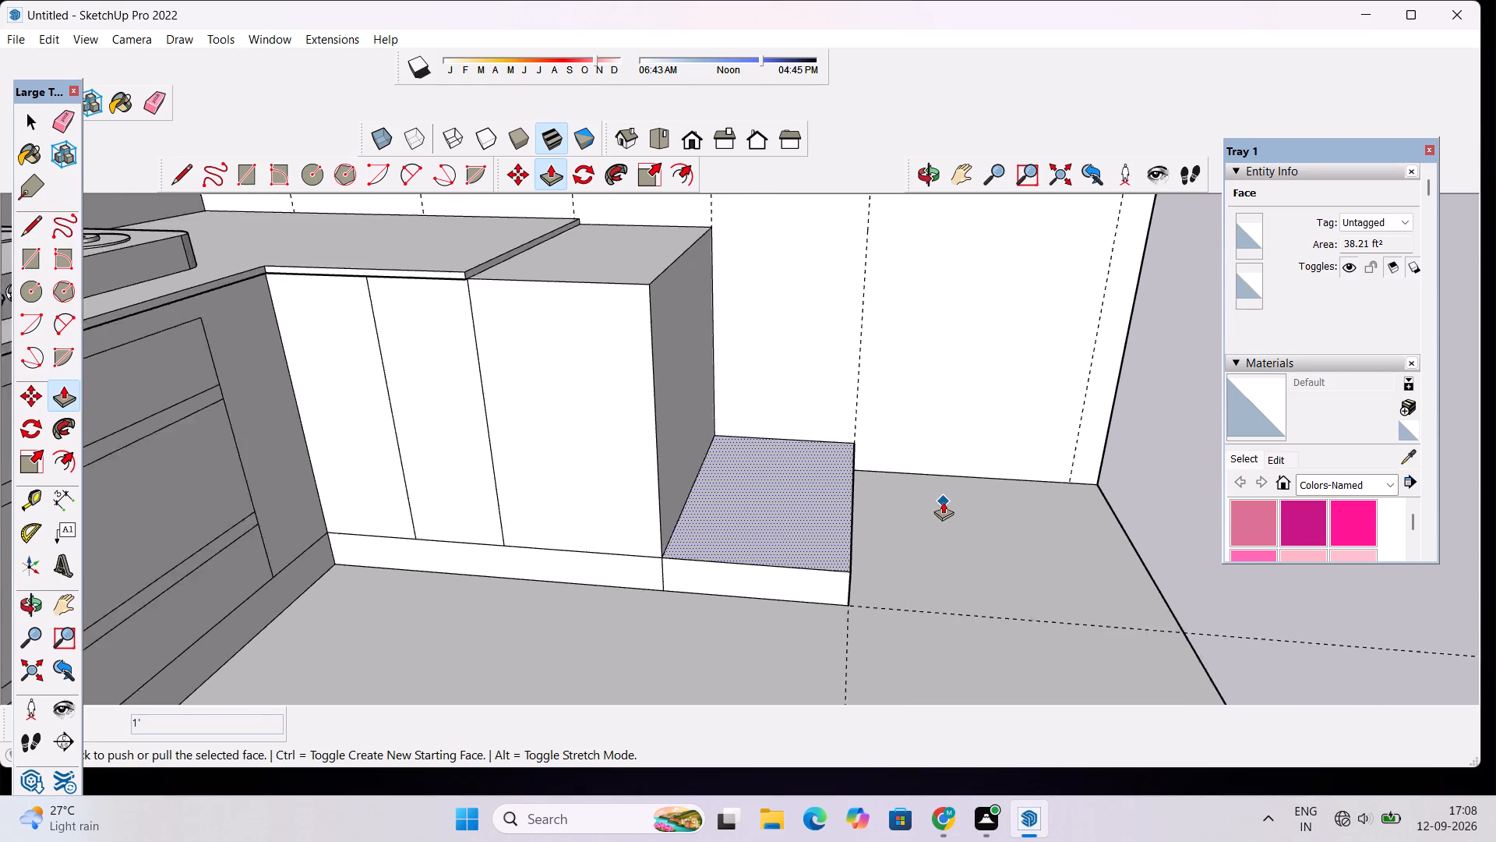
scroll(943, 501, "up", 1)
scroll(947, 516, "down", 8)
scroll(940, 400, "up", 2)
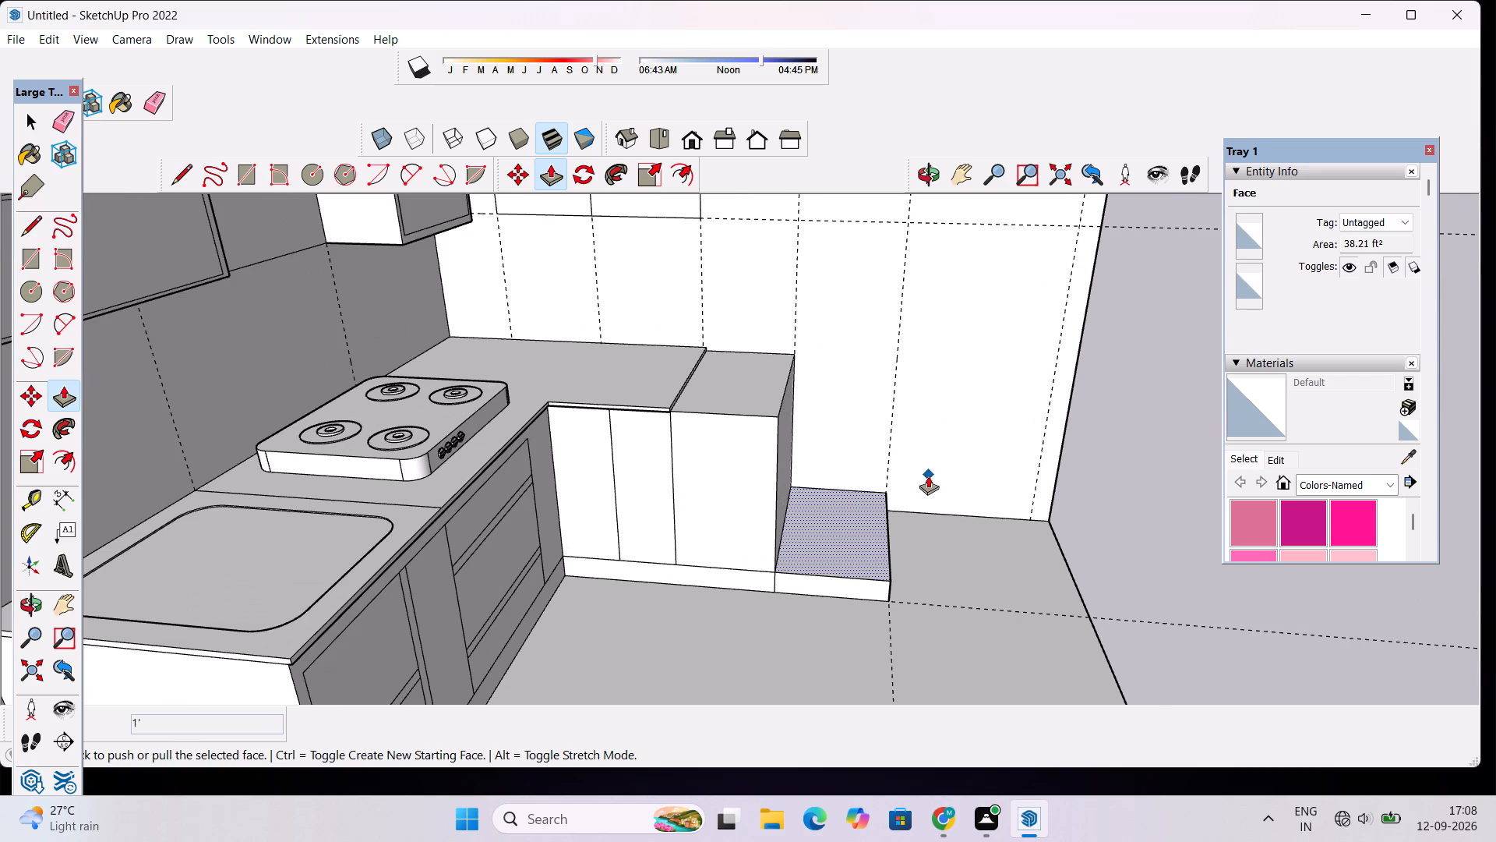
scroll(928, 476, "up", 3)
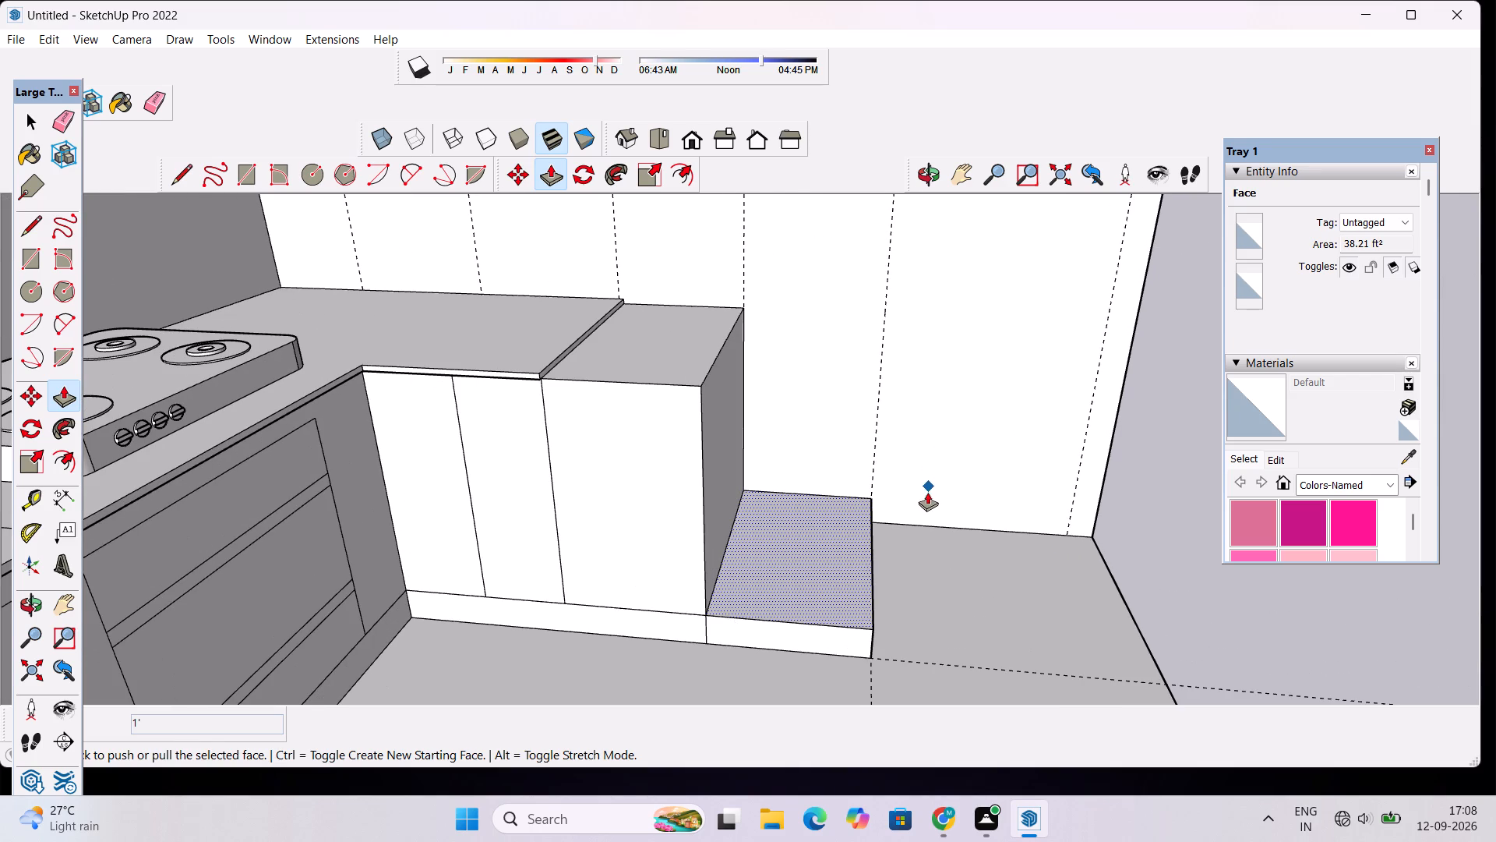
key("l")
scroll(894, 614, "up", 4)
left_click(863, 641)
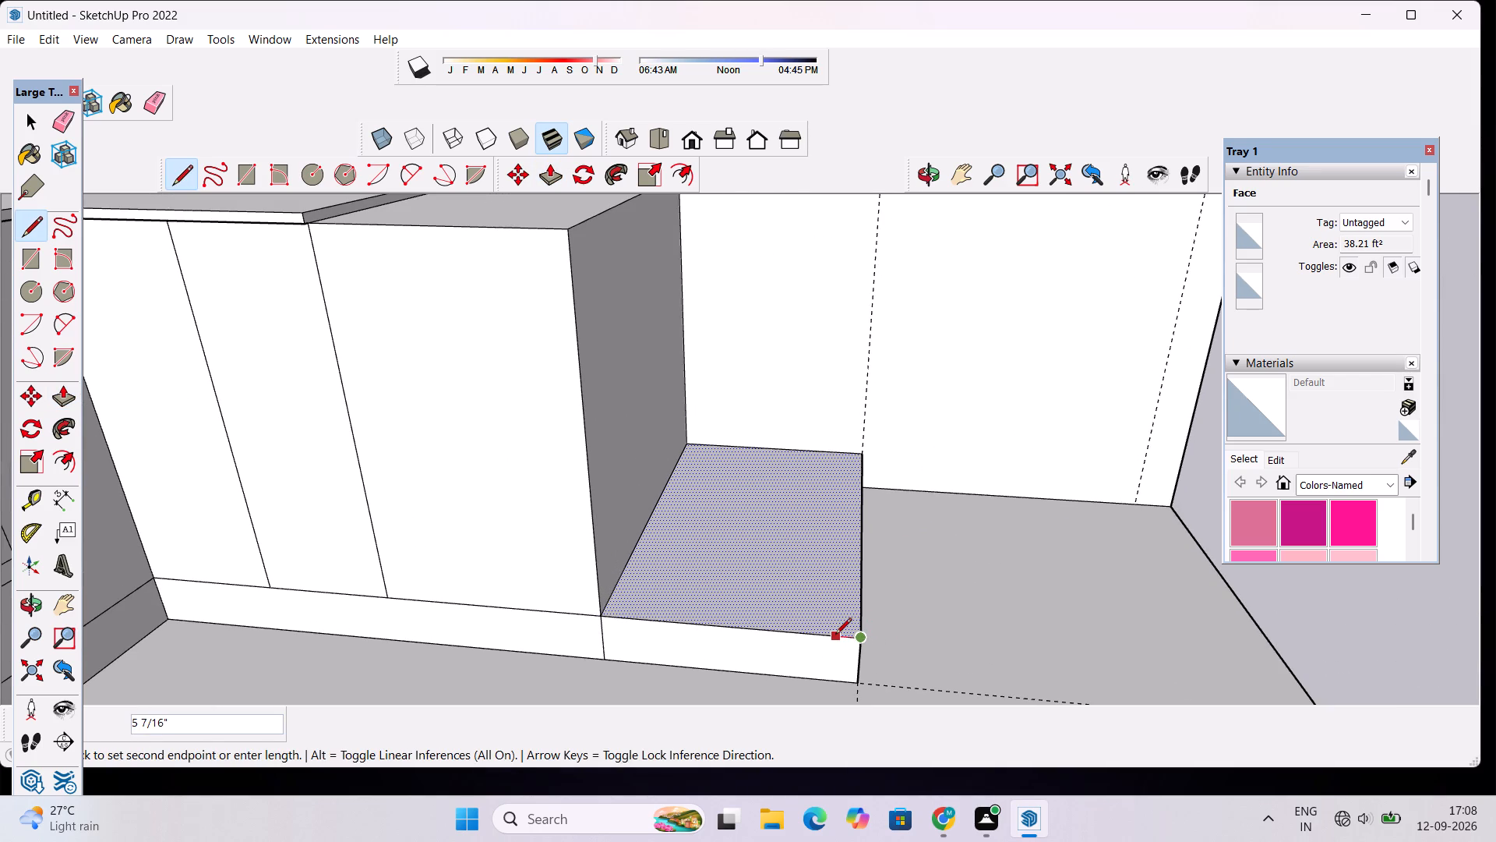
type("2\"")
key("Return")
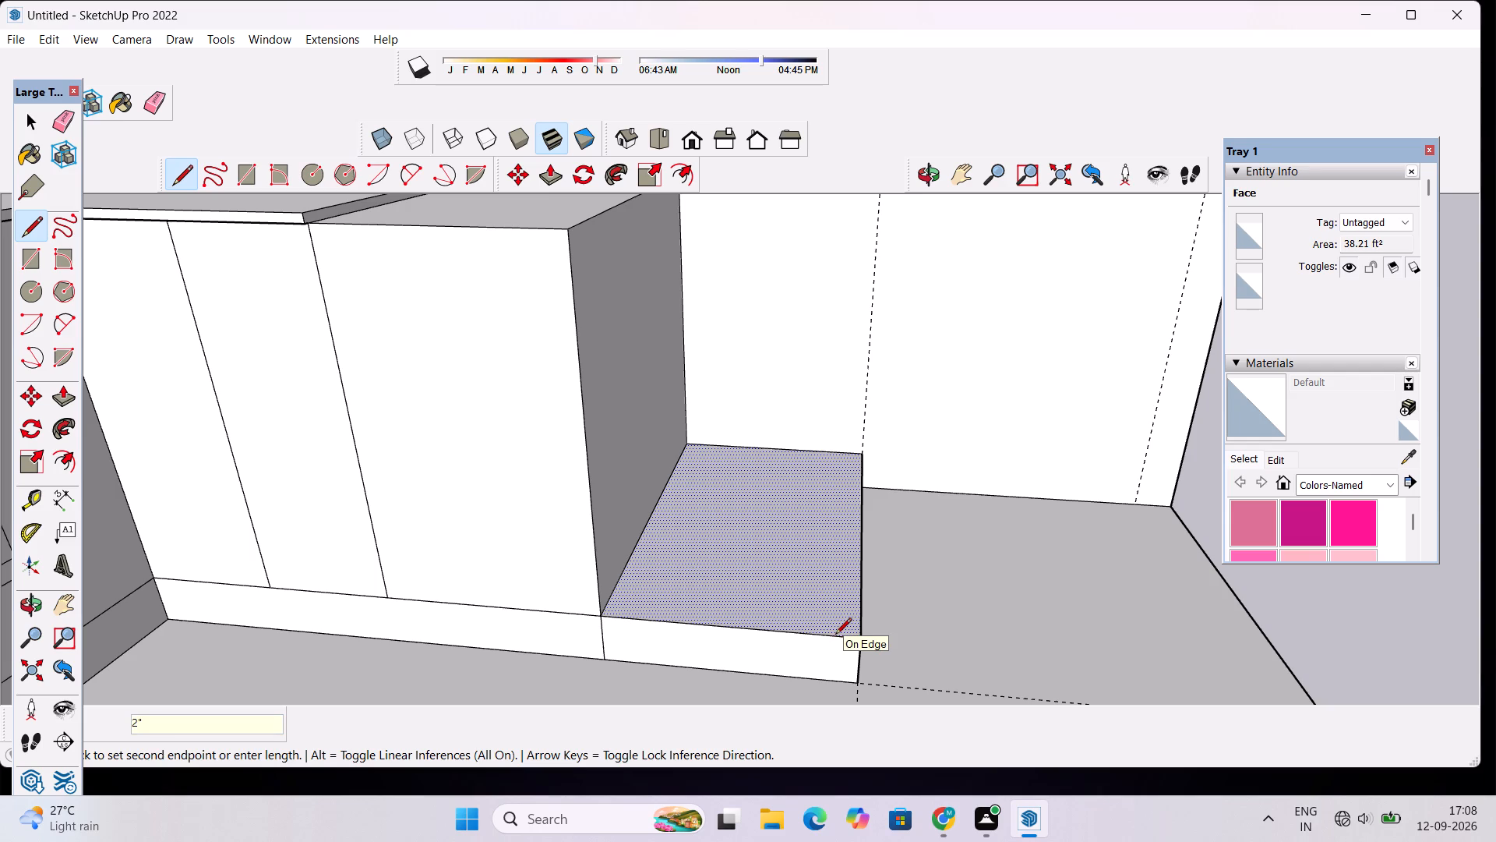
scroll(850, 643, "up", 4)
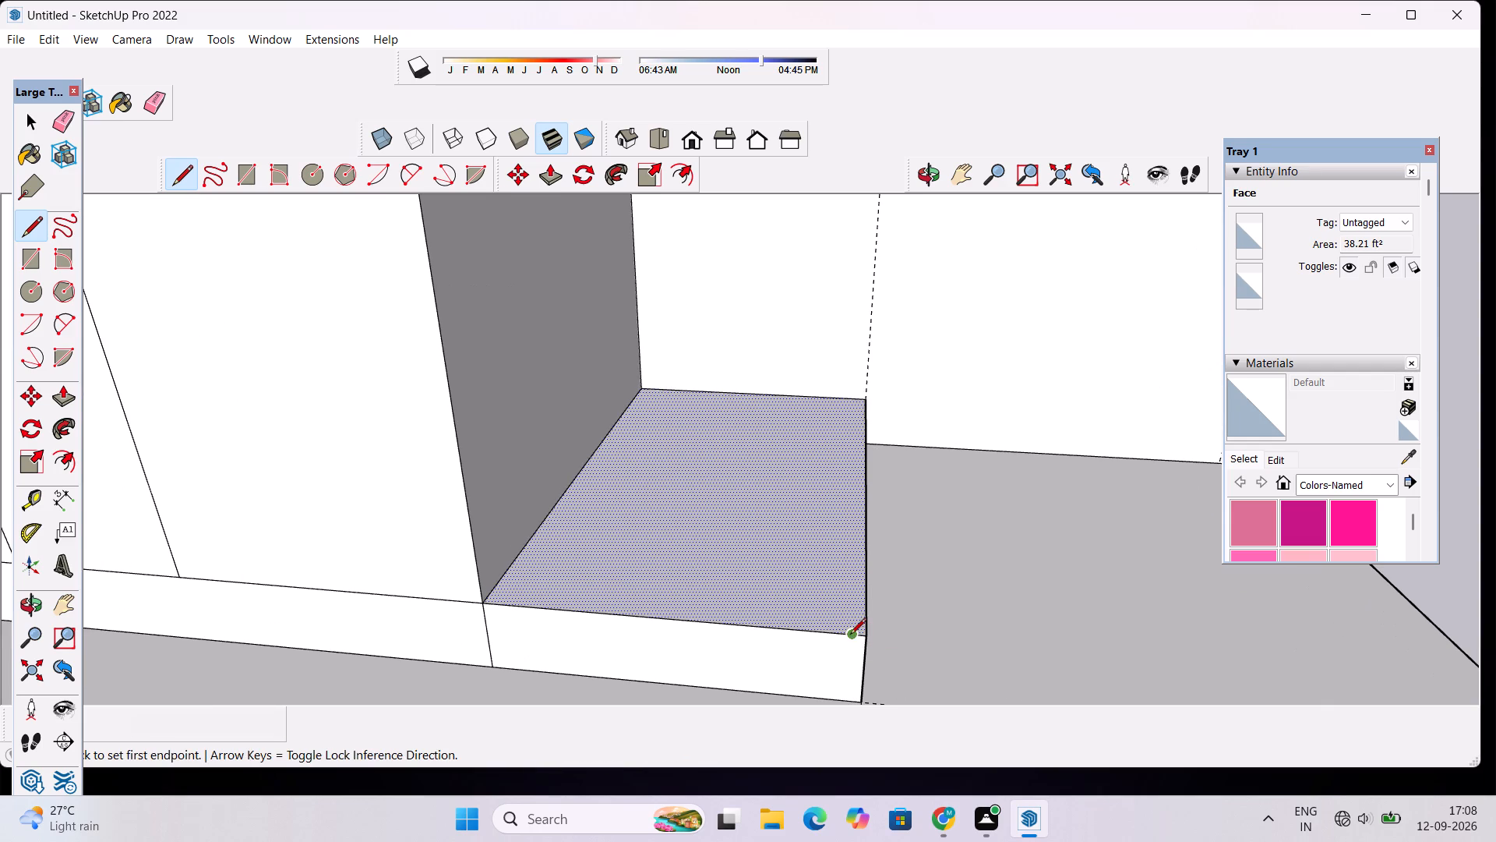
left_click(850, 635)
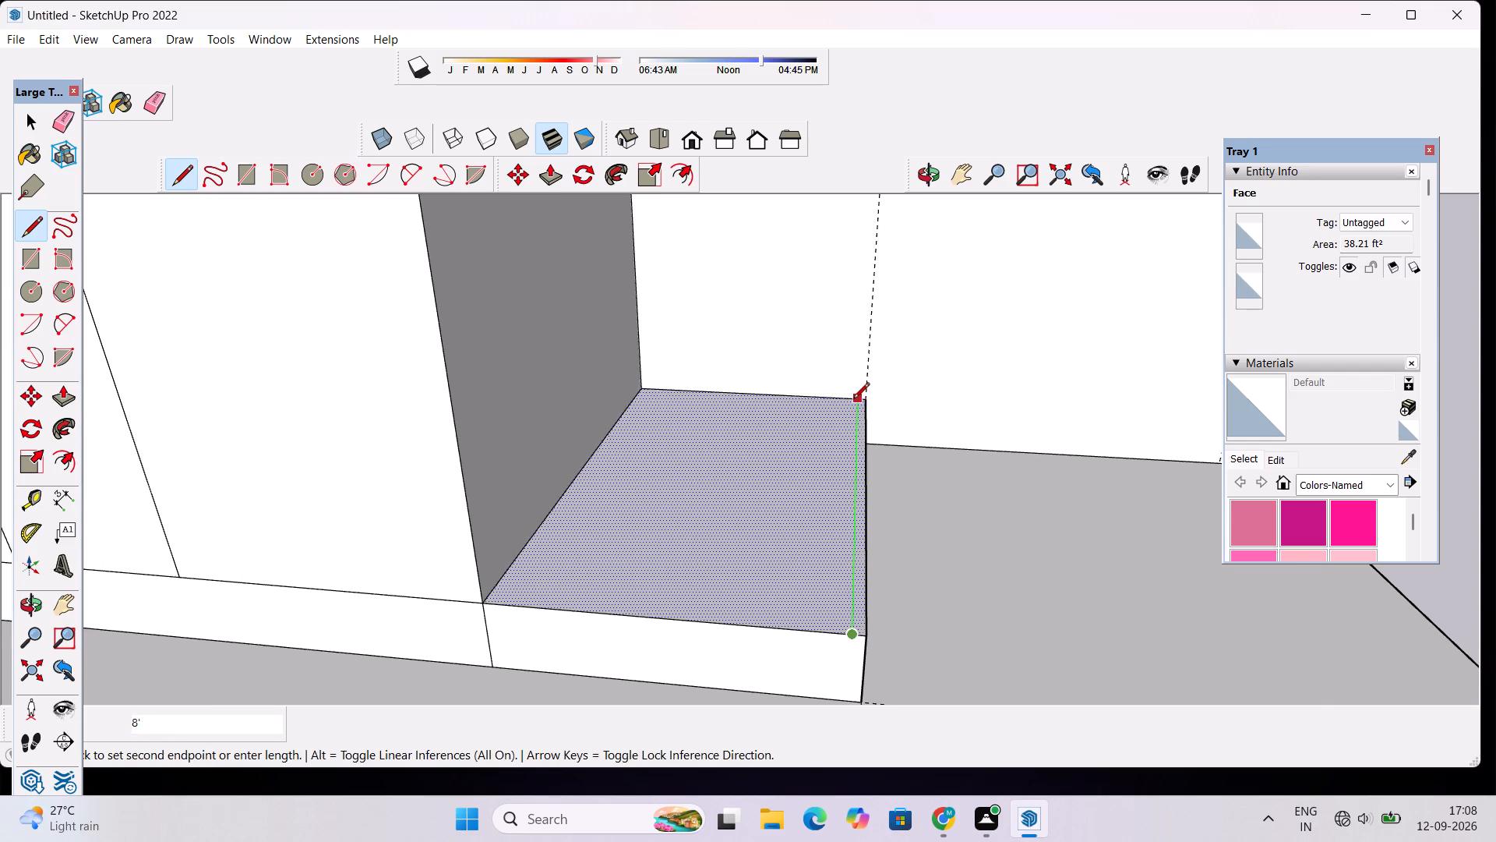
left_click(853, 400)
key("space")
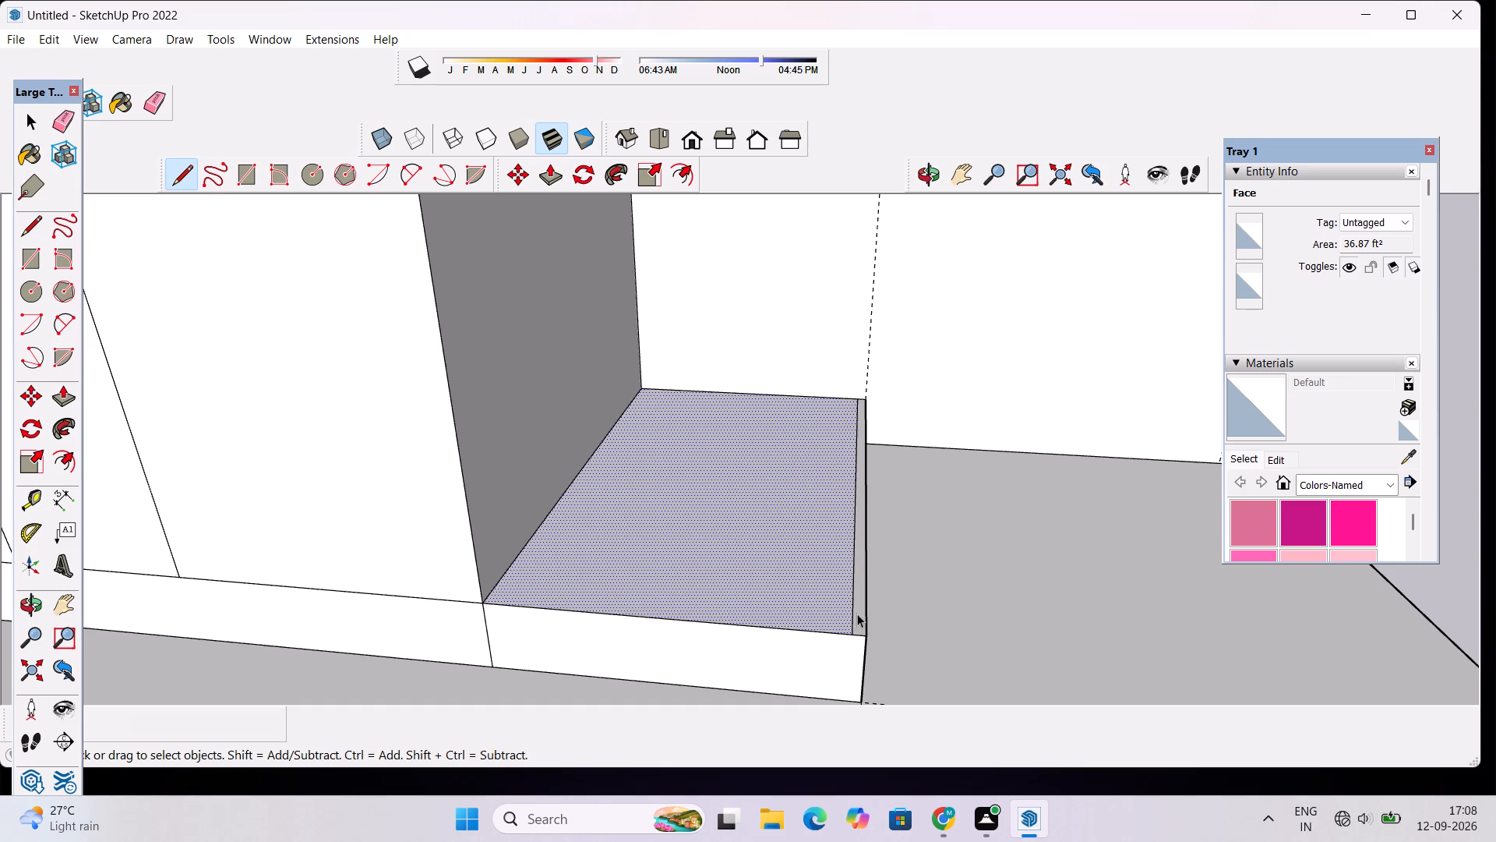
Push/Pull the 2" strip on the plinth's top up about 19' to the underside of the wall cabinets as a tall side panel.
left_click(859, 613)
key("p")
left_click(859, 613)
scroll(856, 586, "down", 5)
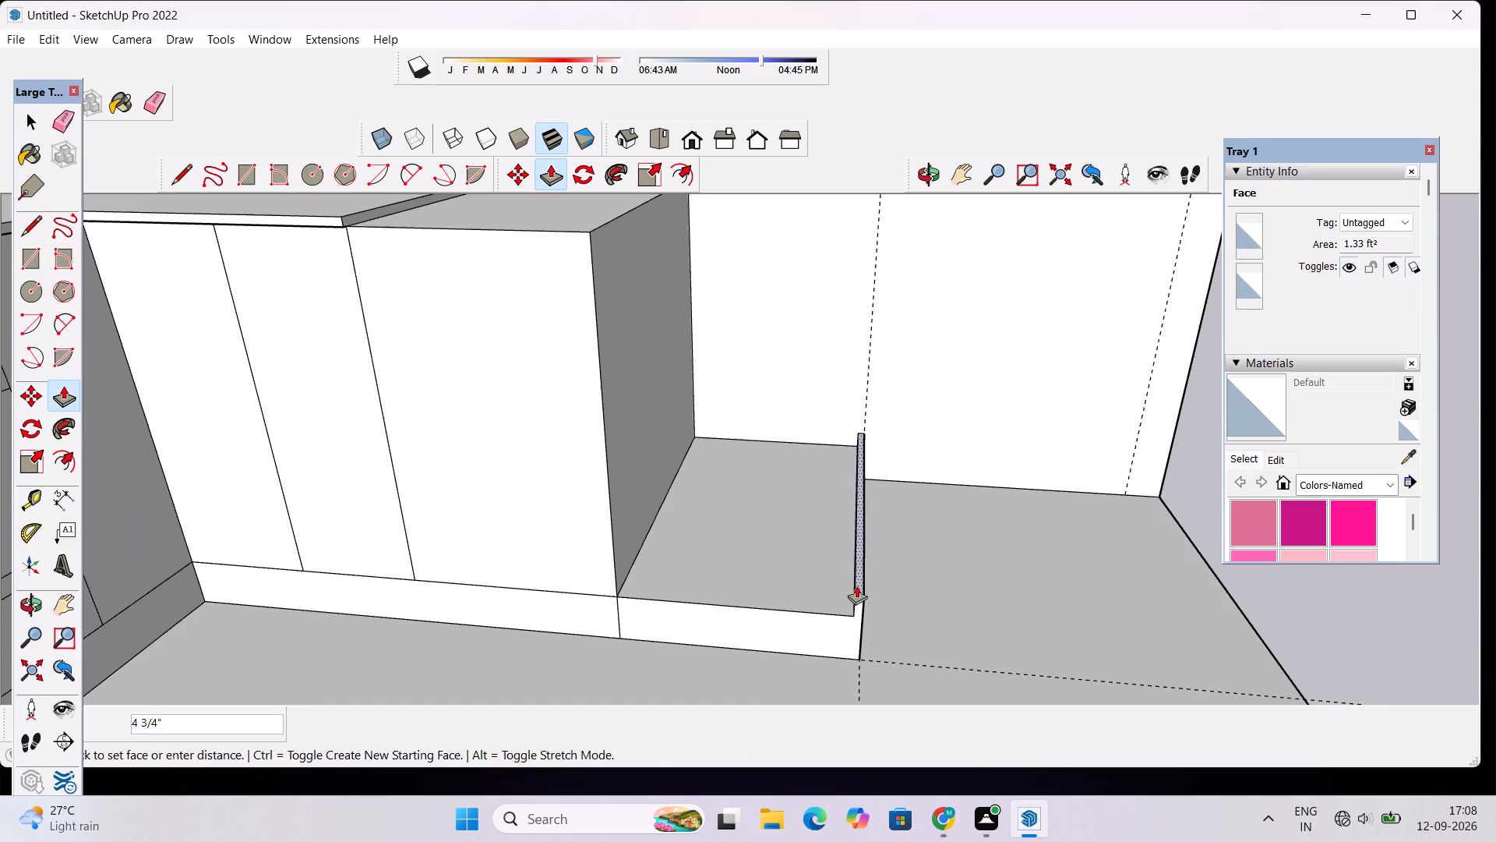
scroll(854, 545, "down", 2)
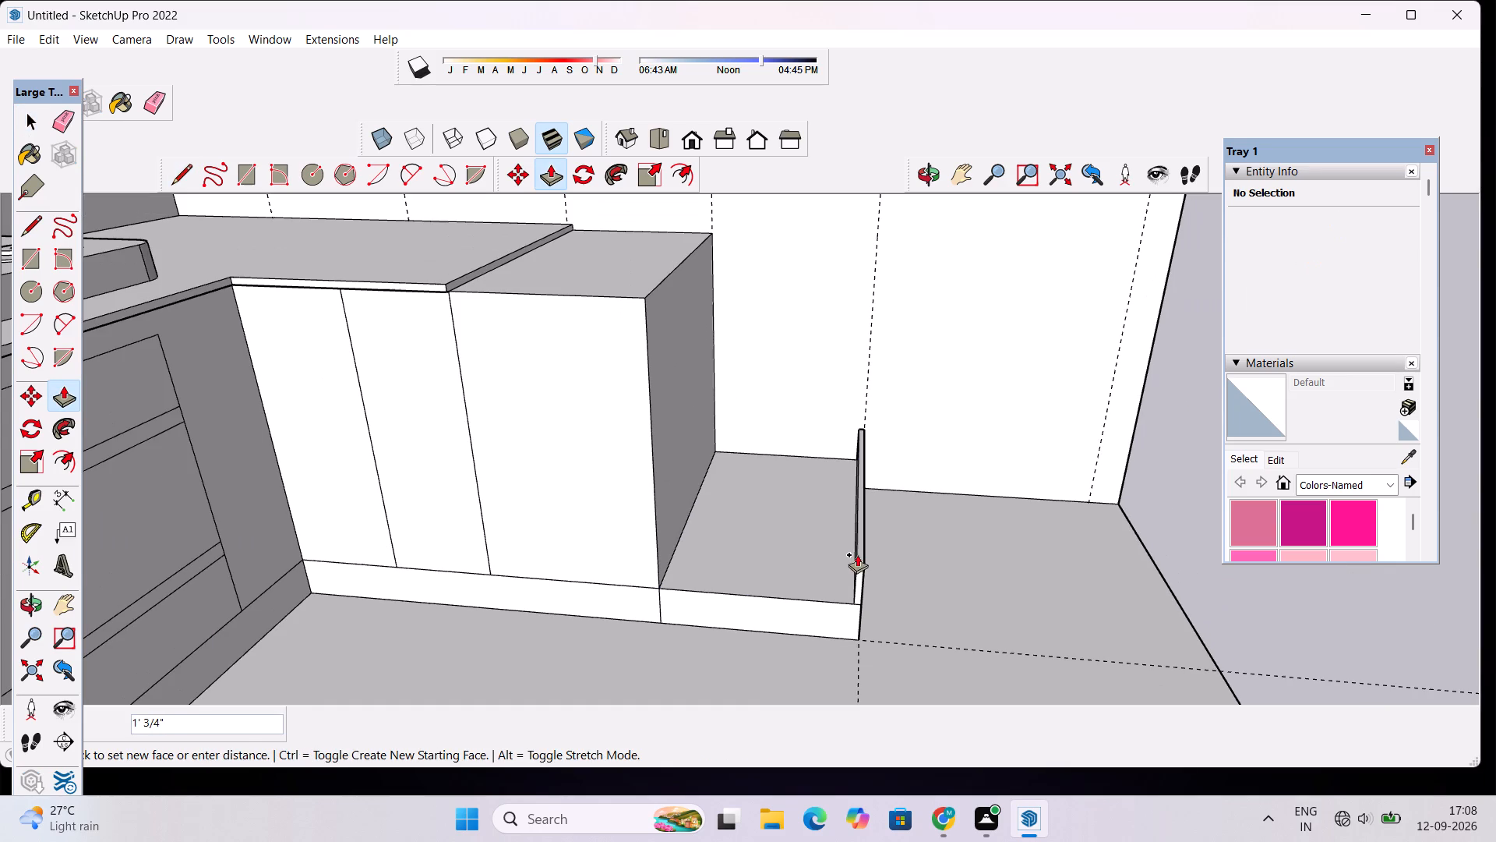
scroll(851, 483, "down", 8)
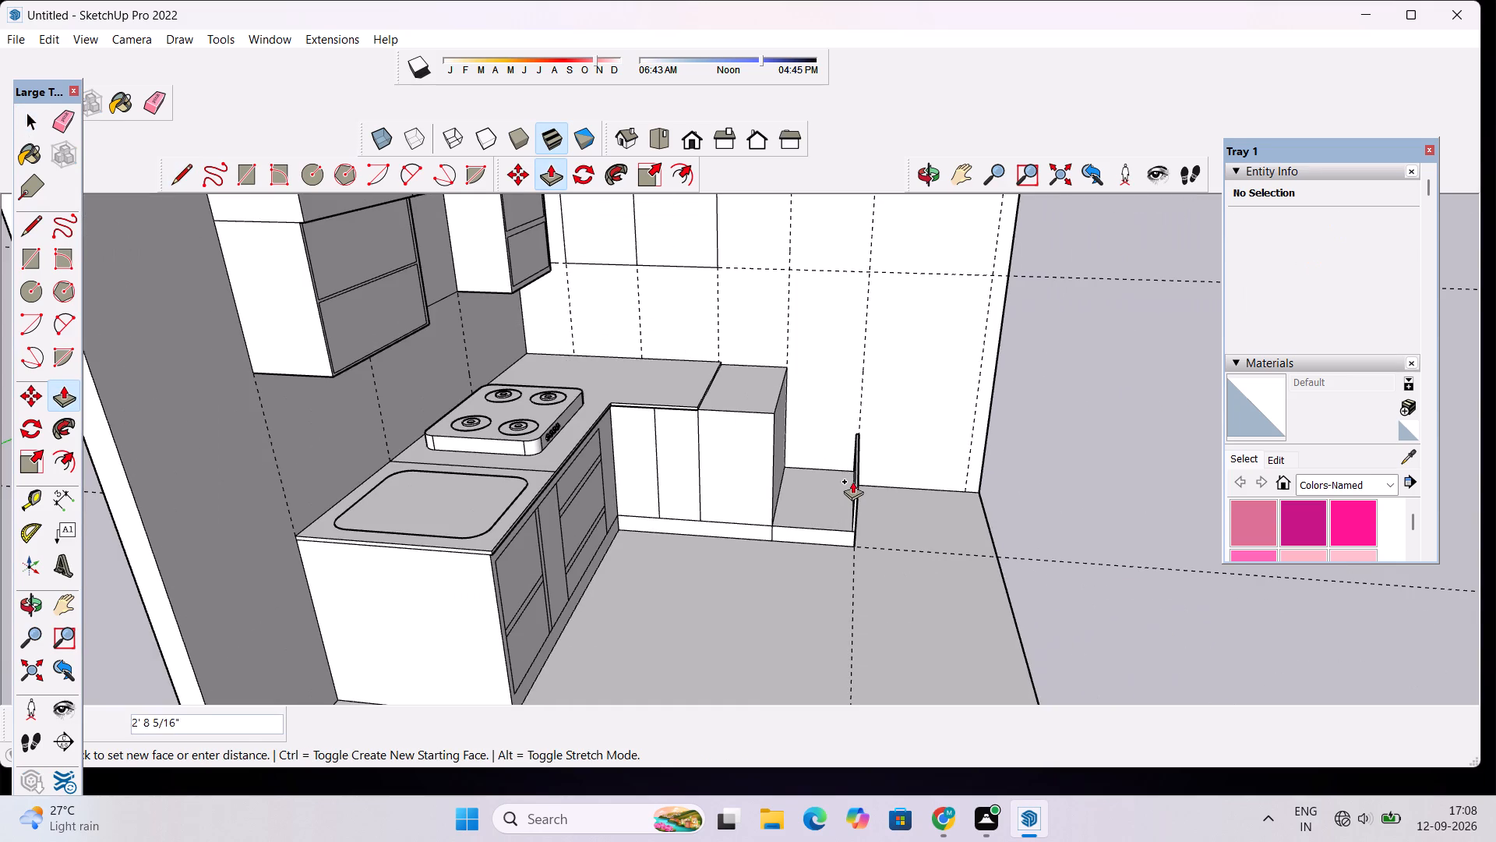
scroll(838, 360, "down", 6)
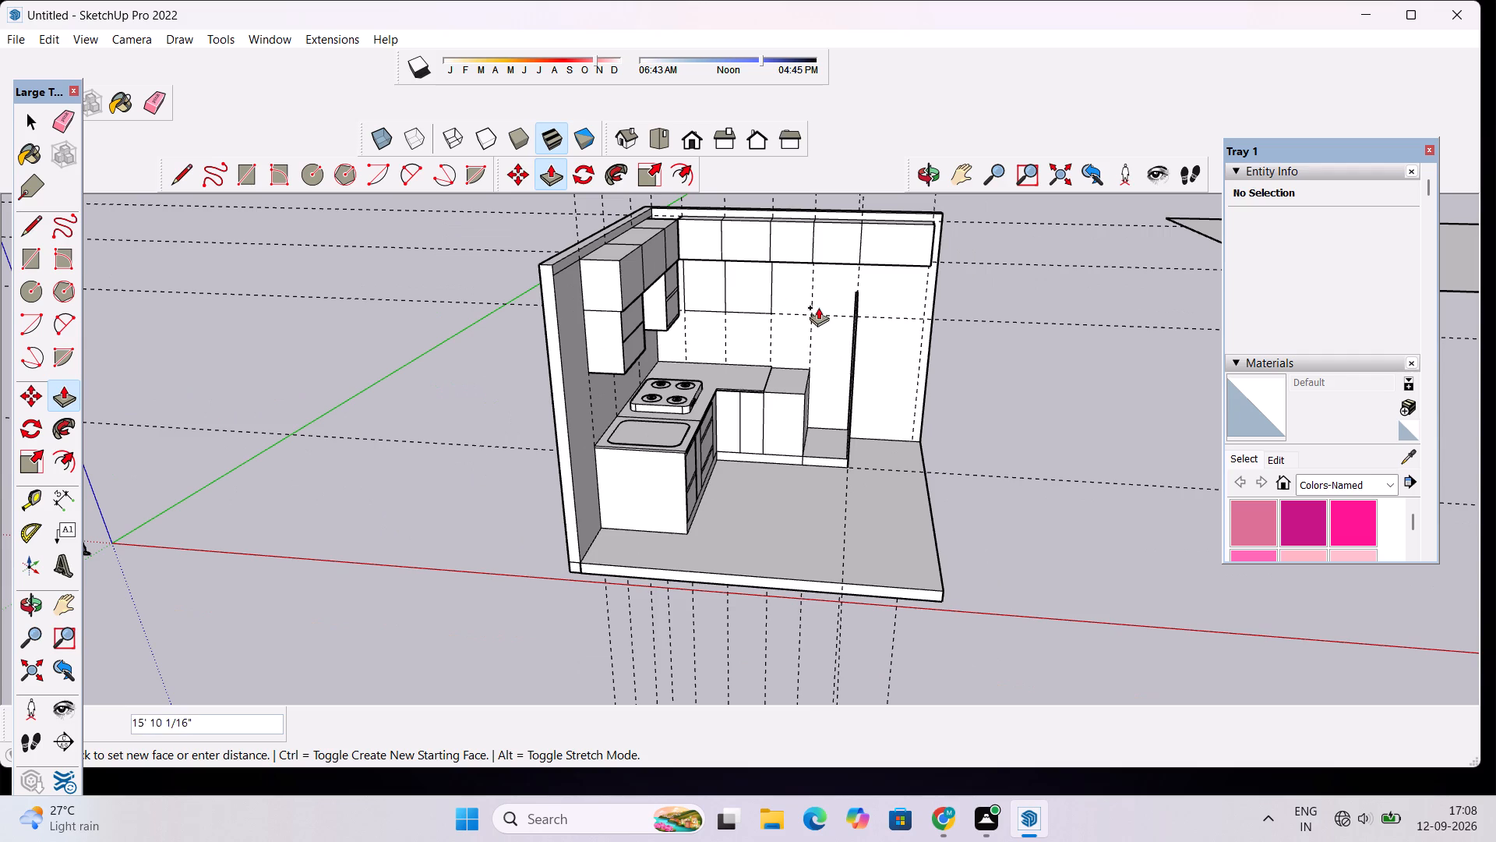
scroll(851, 285, "up", 11)
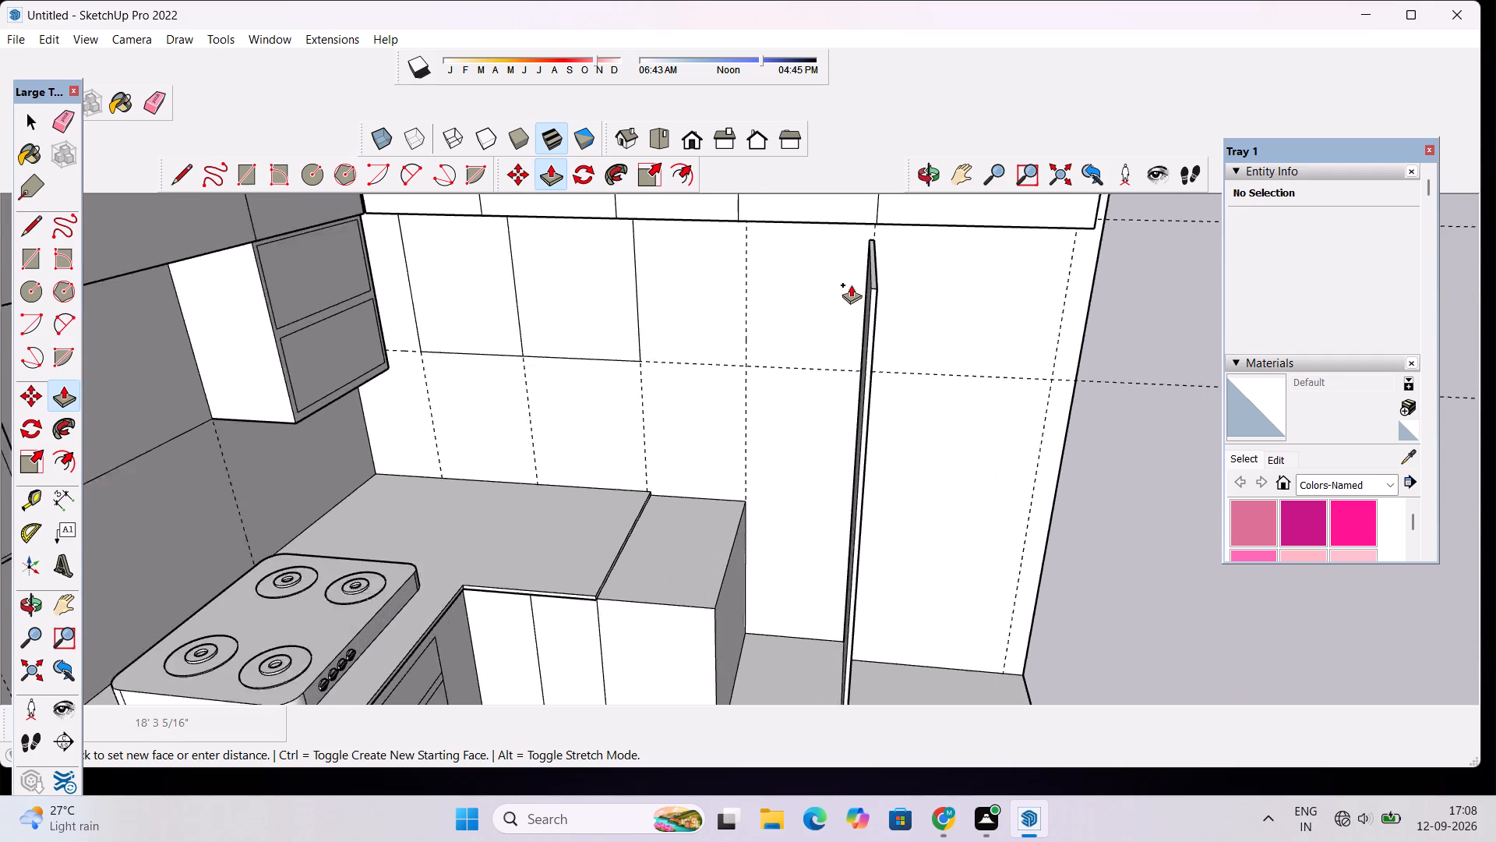
scroll(851, 285, "up", 1)
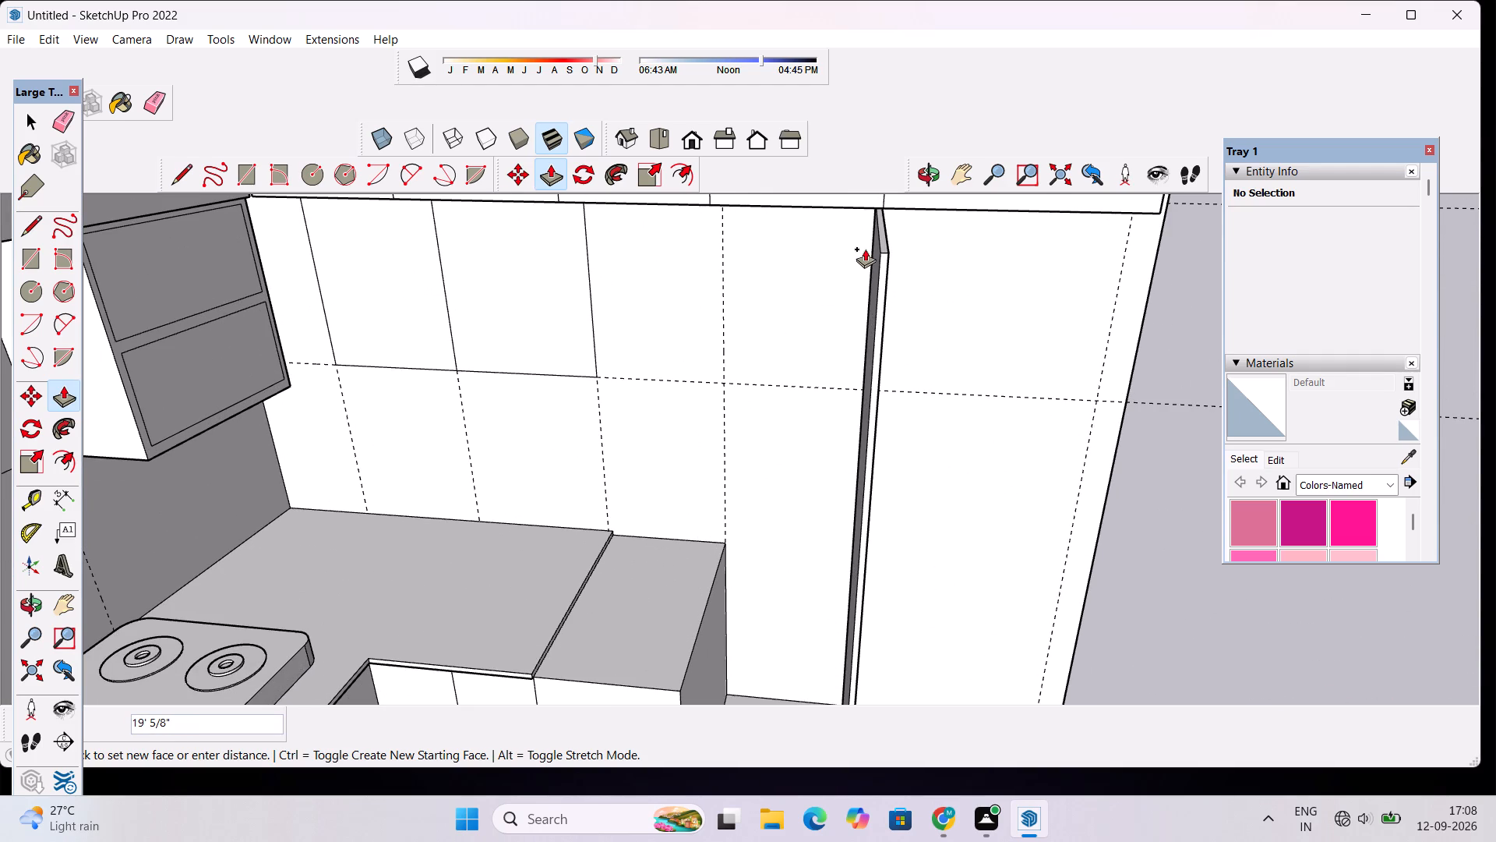
left_click(865, 249)
Examine the tall side panel and how it fits with the wall cabinets, plinth and base cabinets from several angles.
left_click(927, 181)
left_click_drag(905, 430, 898, 352)
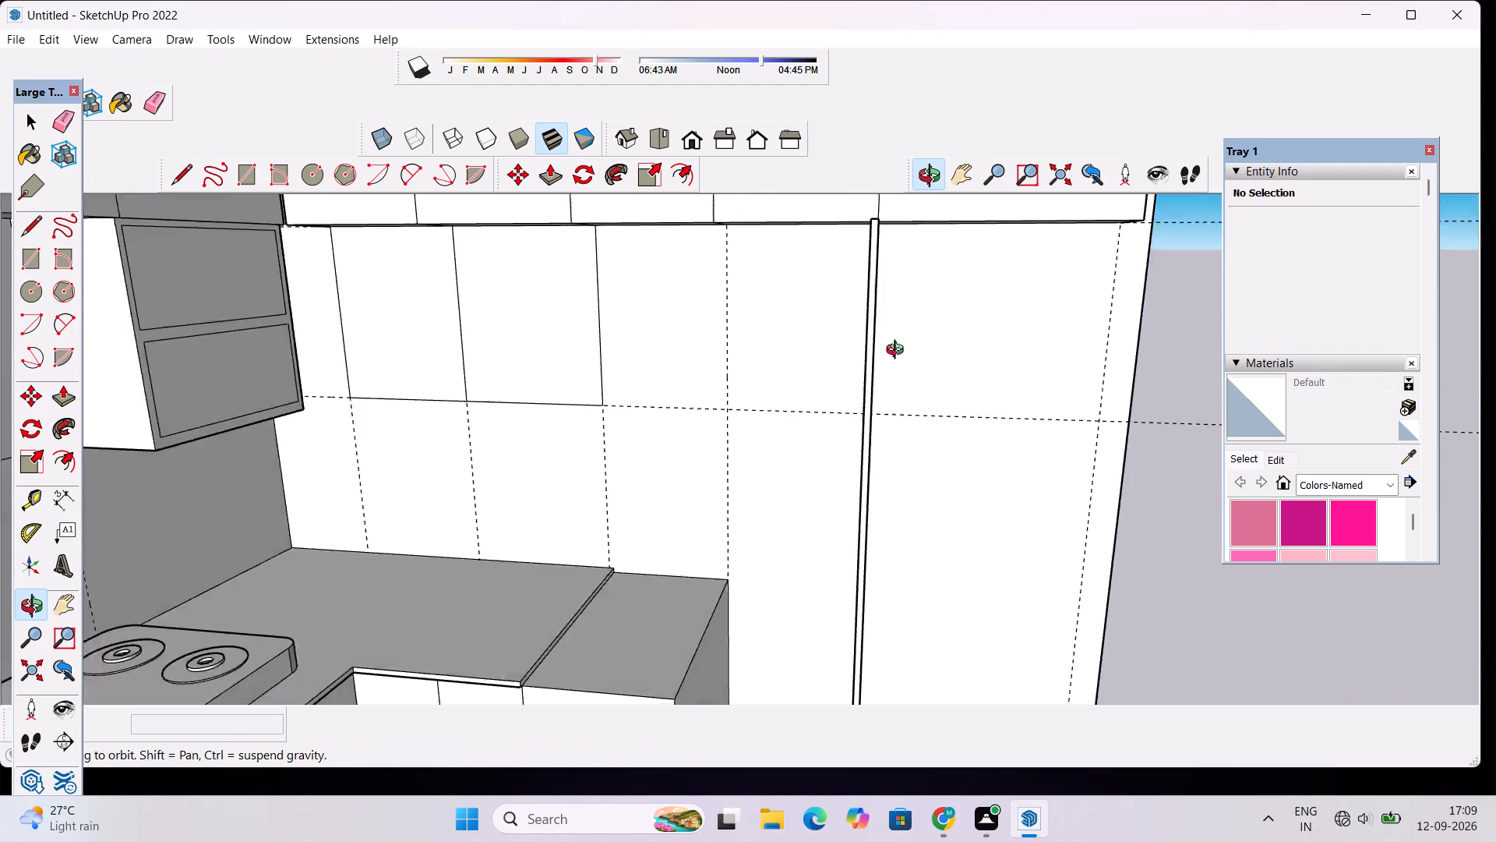
left_click_drag(898, 352, 911, 267)
scroll(919, 298, "down", 5)
left_click_drag(883, 358, 1064, 471)
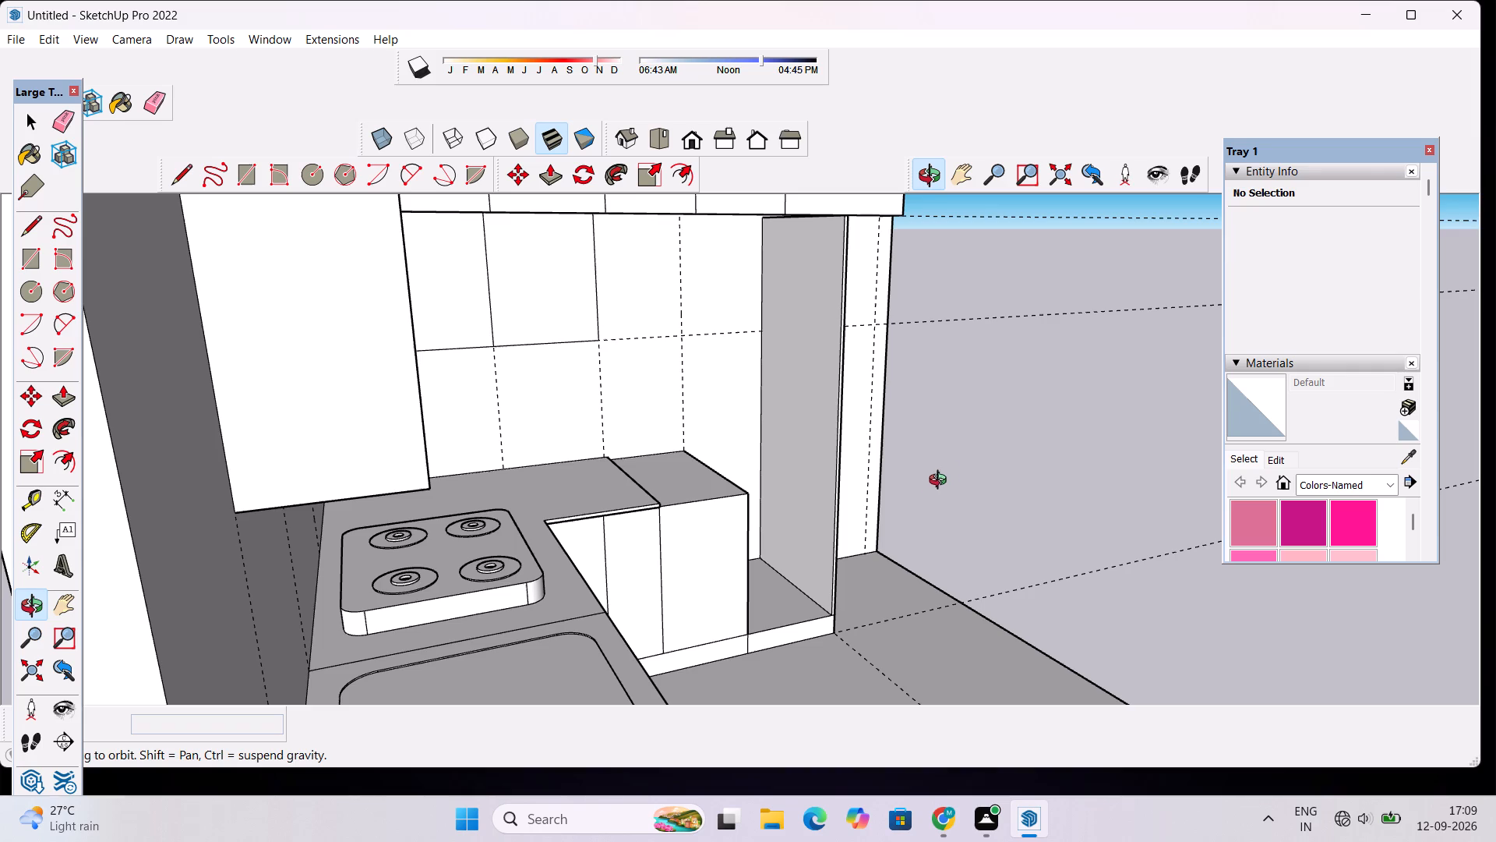
scroll(930, 501, "down", 2)
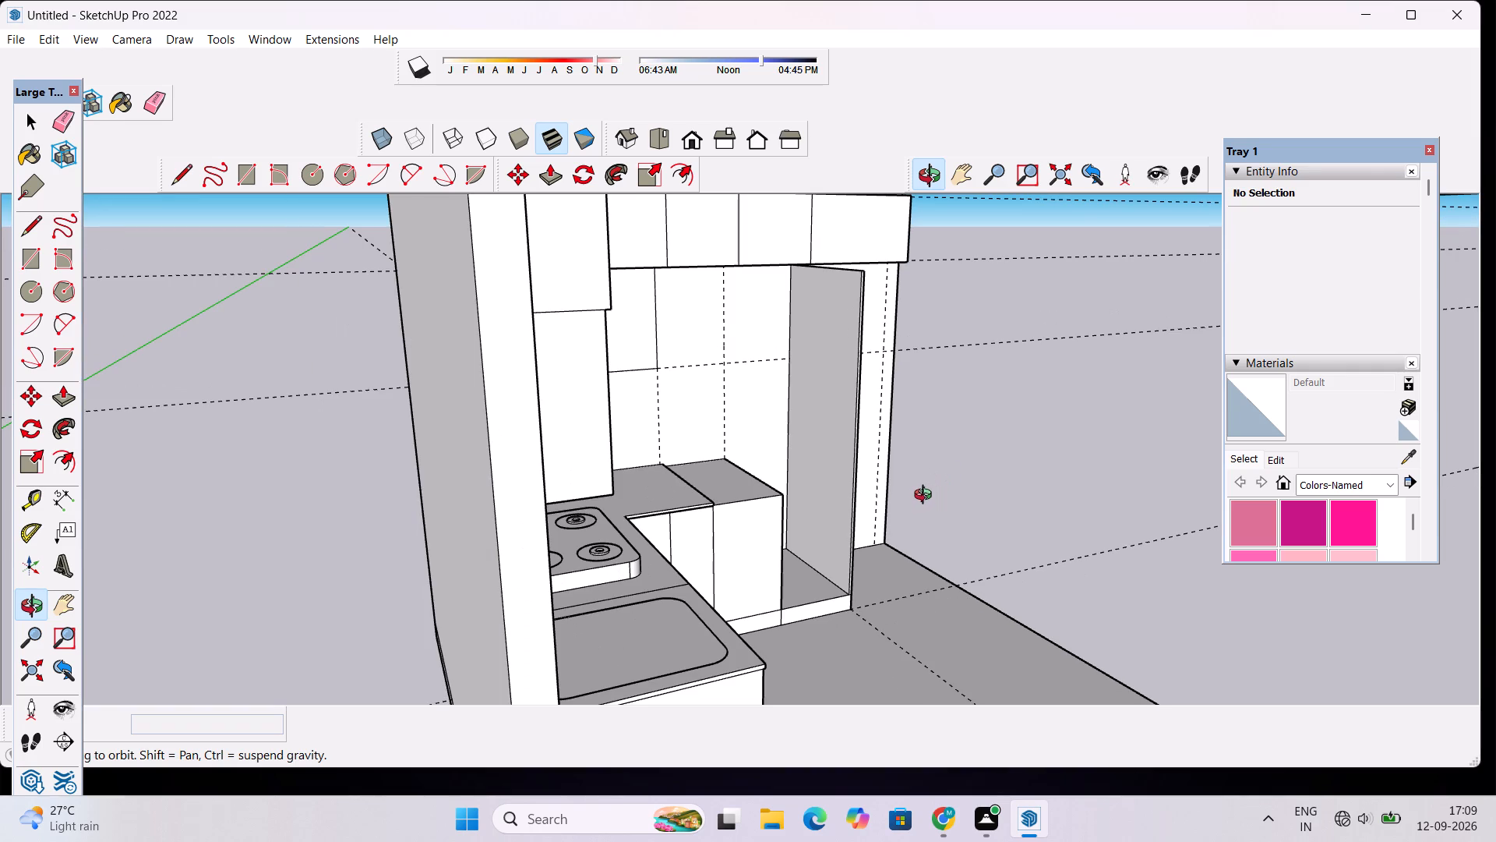
scroll(922, 492, "down", 3)
left_click_drag(1062, 436, 611, 512)
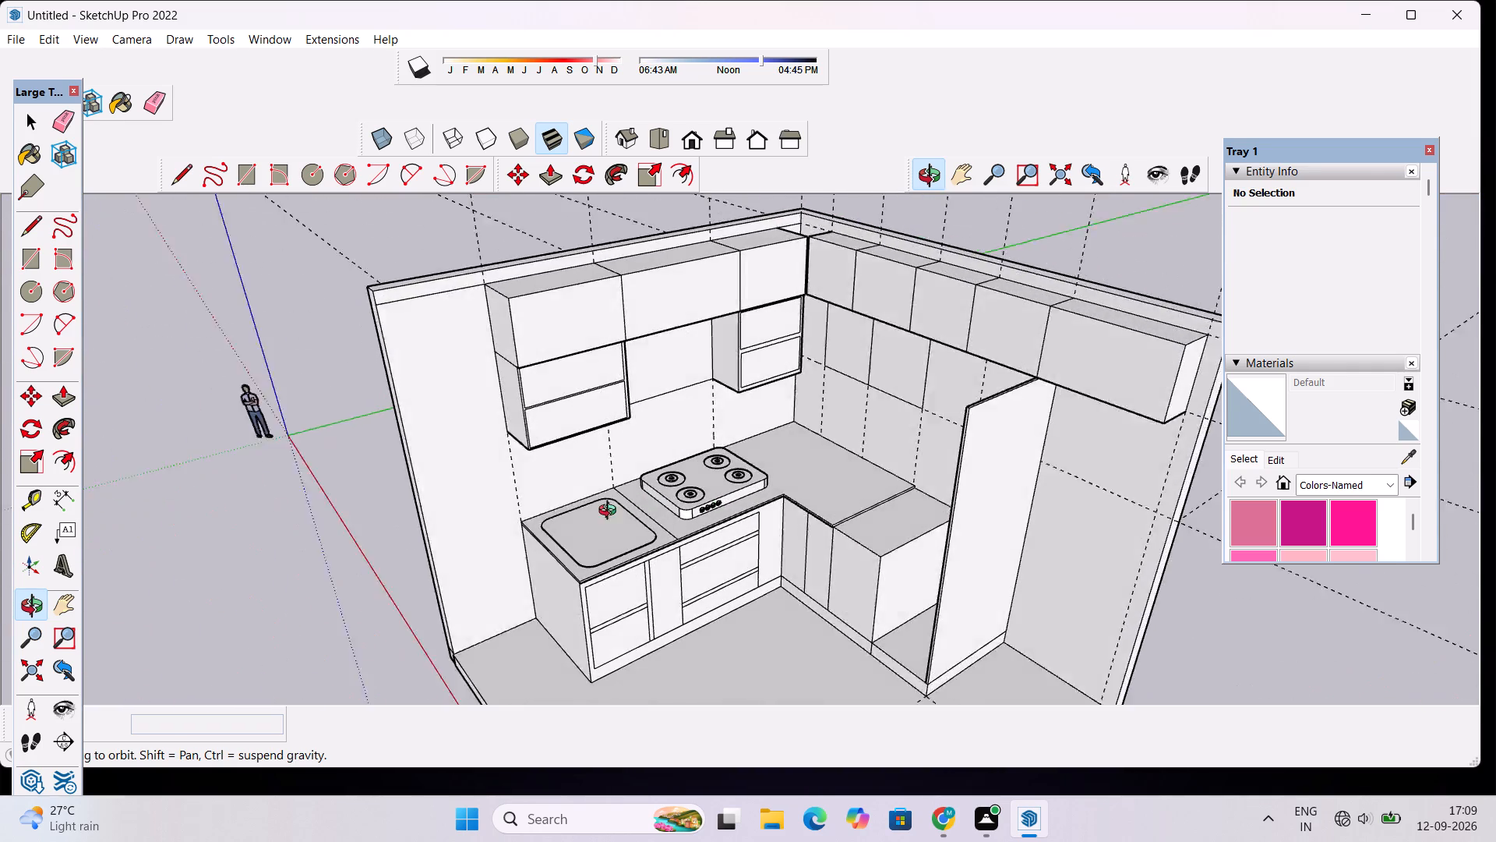
left_click_drag(611, 512, 531, 512)
scroll(1190, 458, "down", 4)
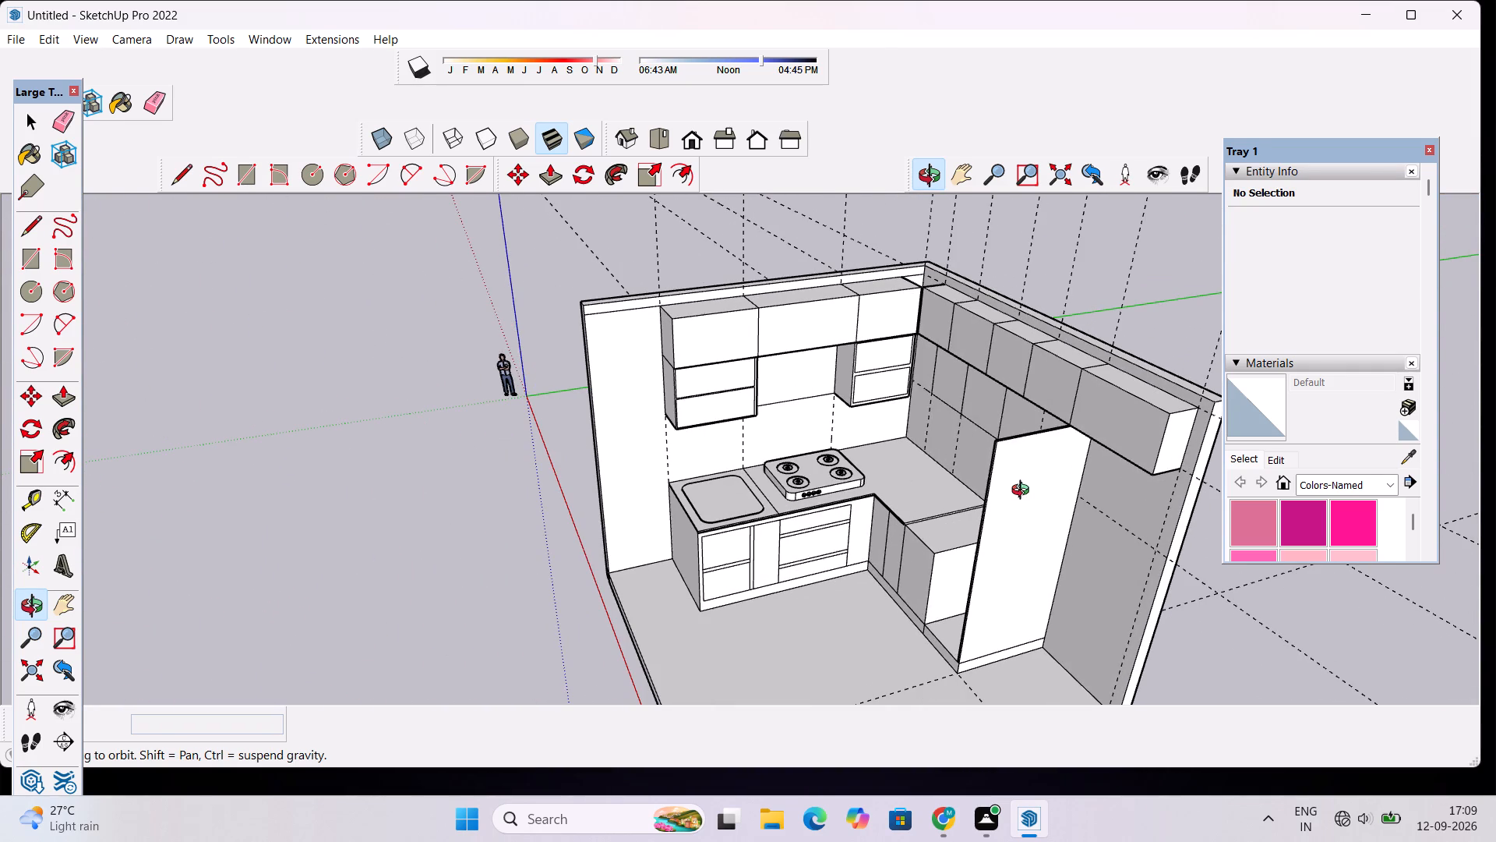
scroll(1024, 492, "down", 4)
left_click_drag(1002, 521, 823, 617)
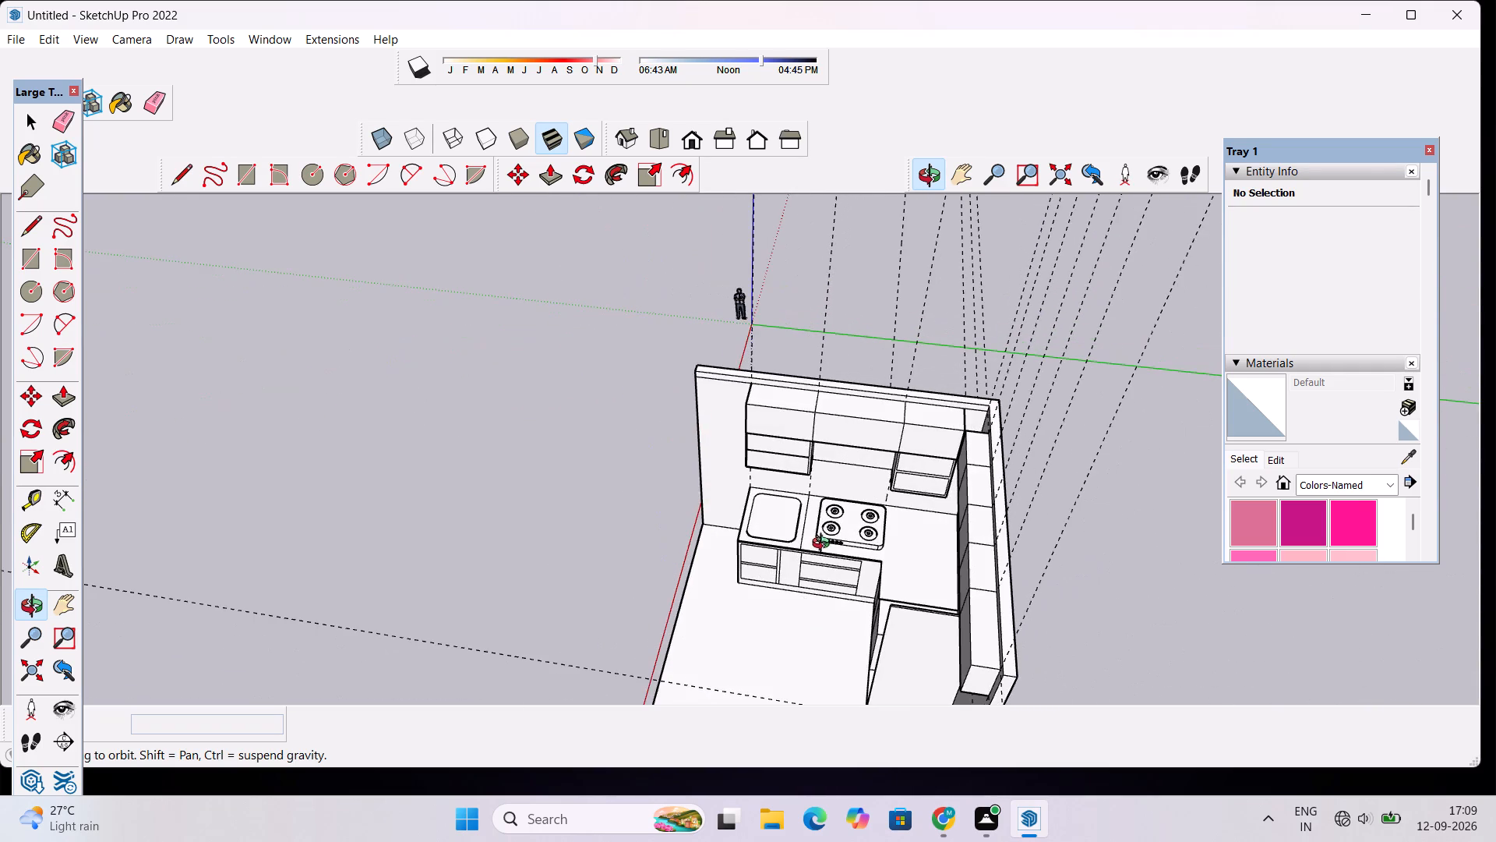
scroll(825, 544, "down", 7)
left_click_drag(834, 614, 1115, 554)
scroll(986, 498, "up", 10)
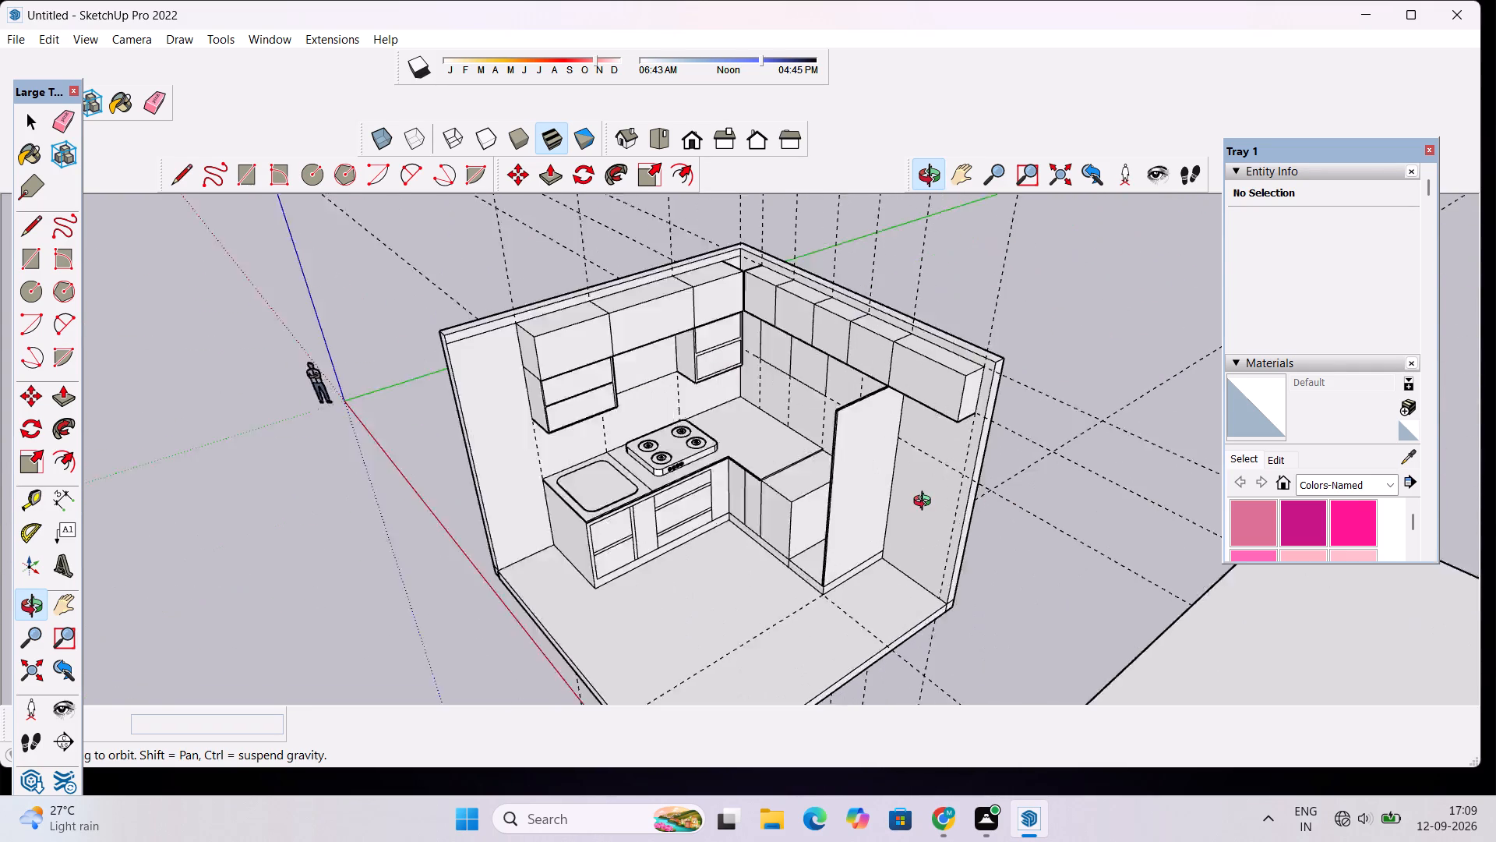
scroll(926, 503, "up", 2)
left_click_drag(785, 514, 812, 505)
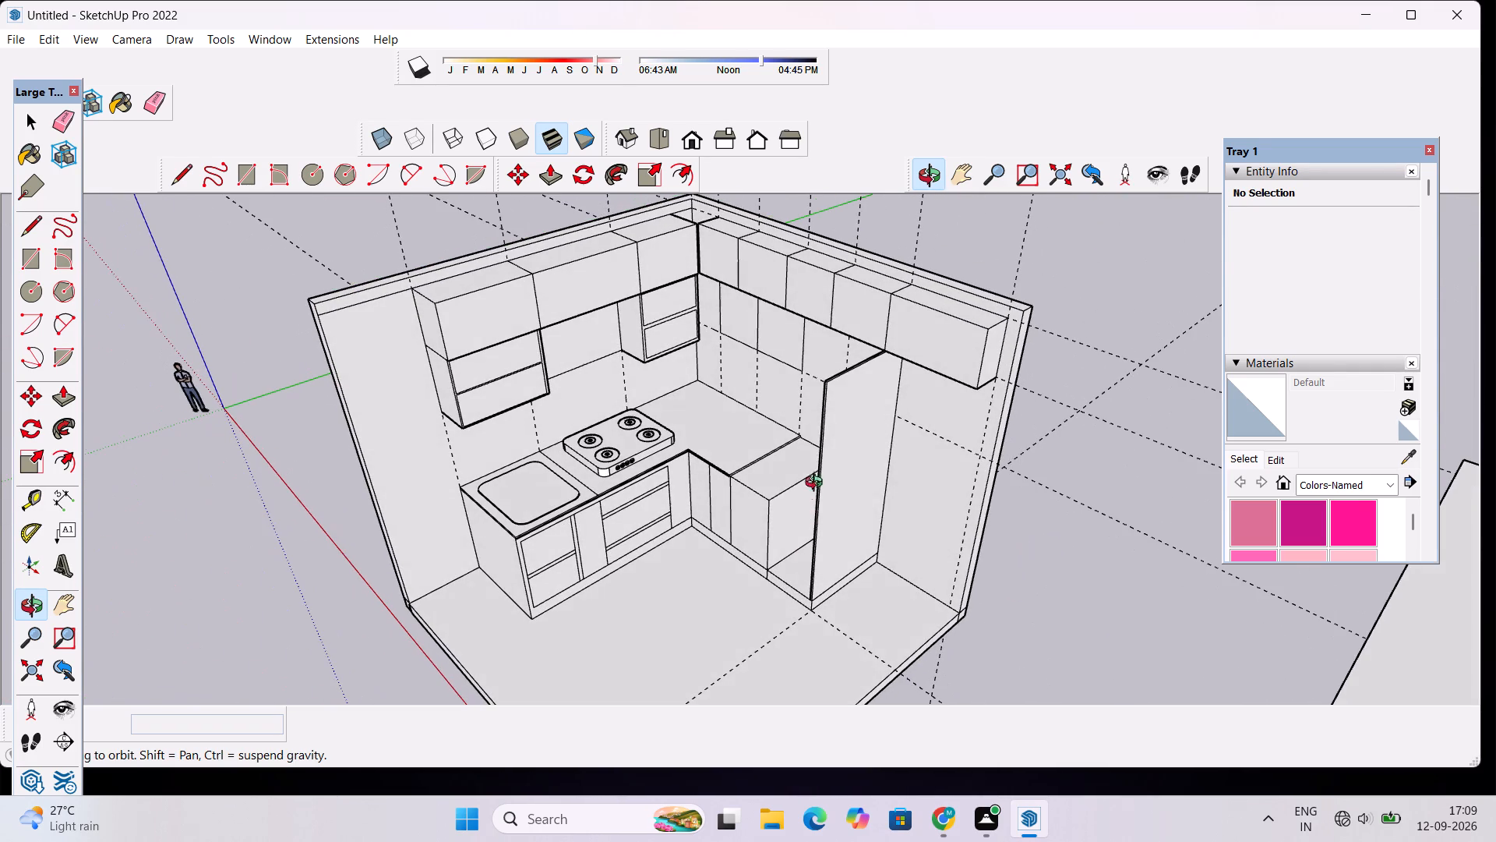
scroll(774, 389, "up", 5)
left_click_drag(748, 413, 887, 458)
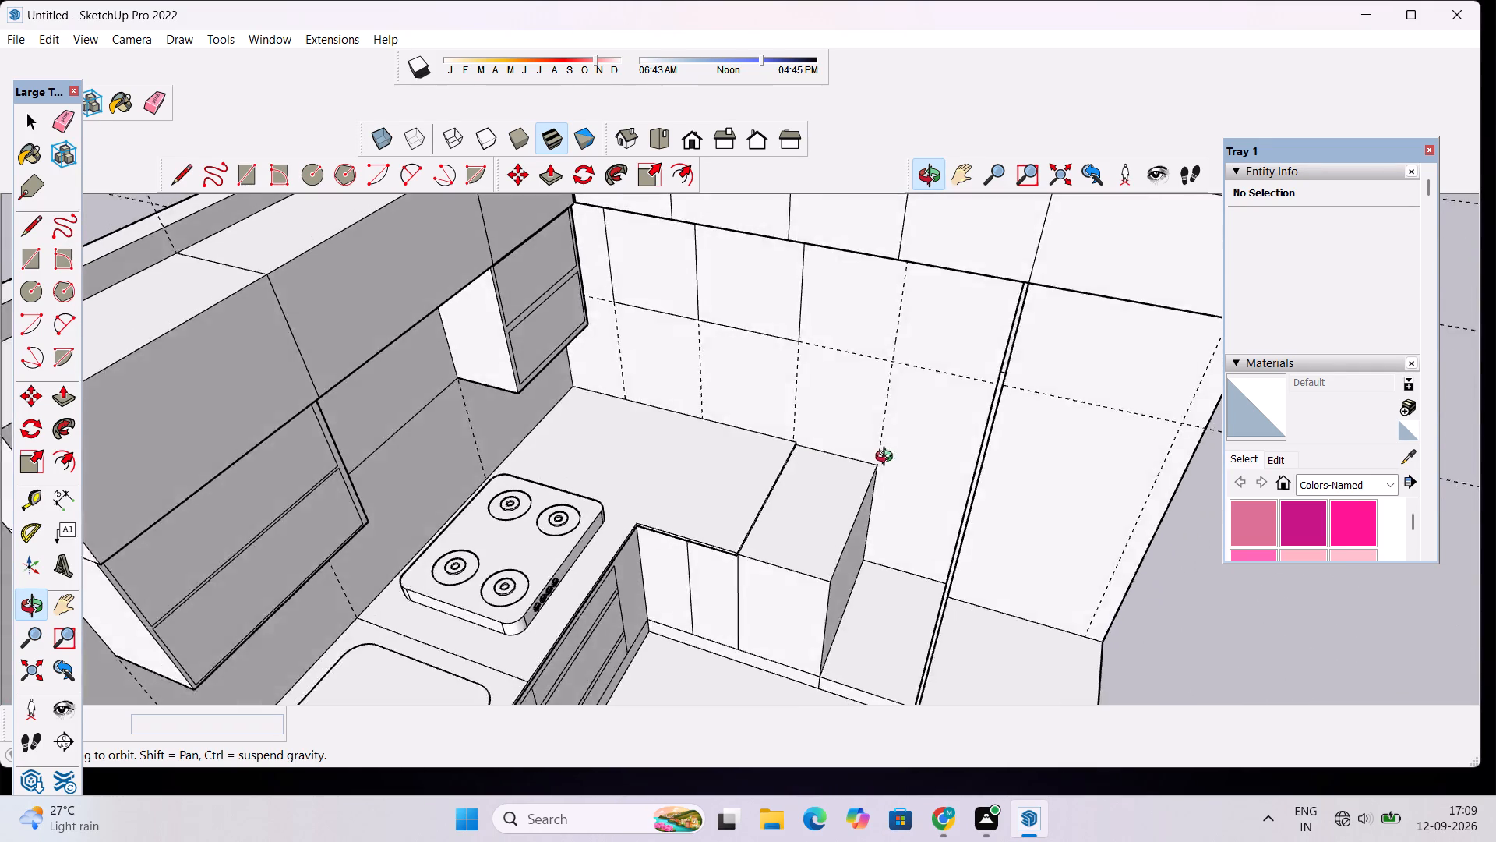
left_click_drag(887, 458, 933, 438)
scroll(923, 444, "down", 3)
left_click_drag(905, 419, 796, 521, "shift")
scroll(792, 503, "up", 1)
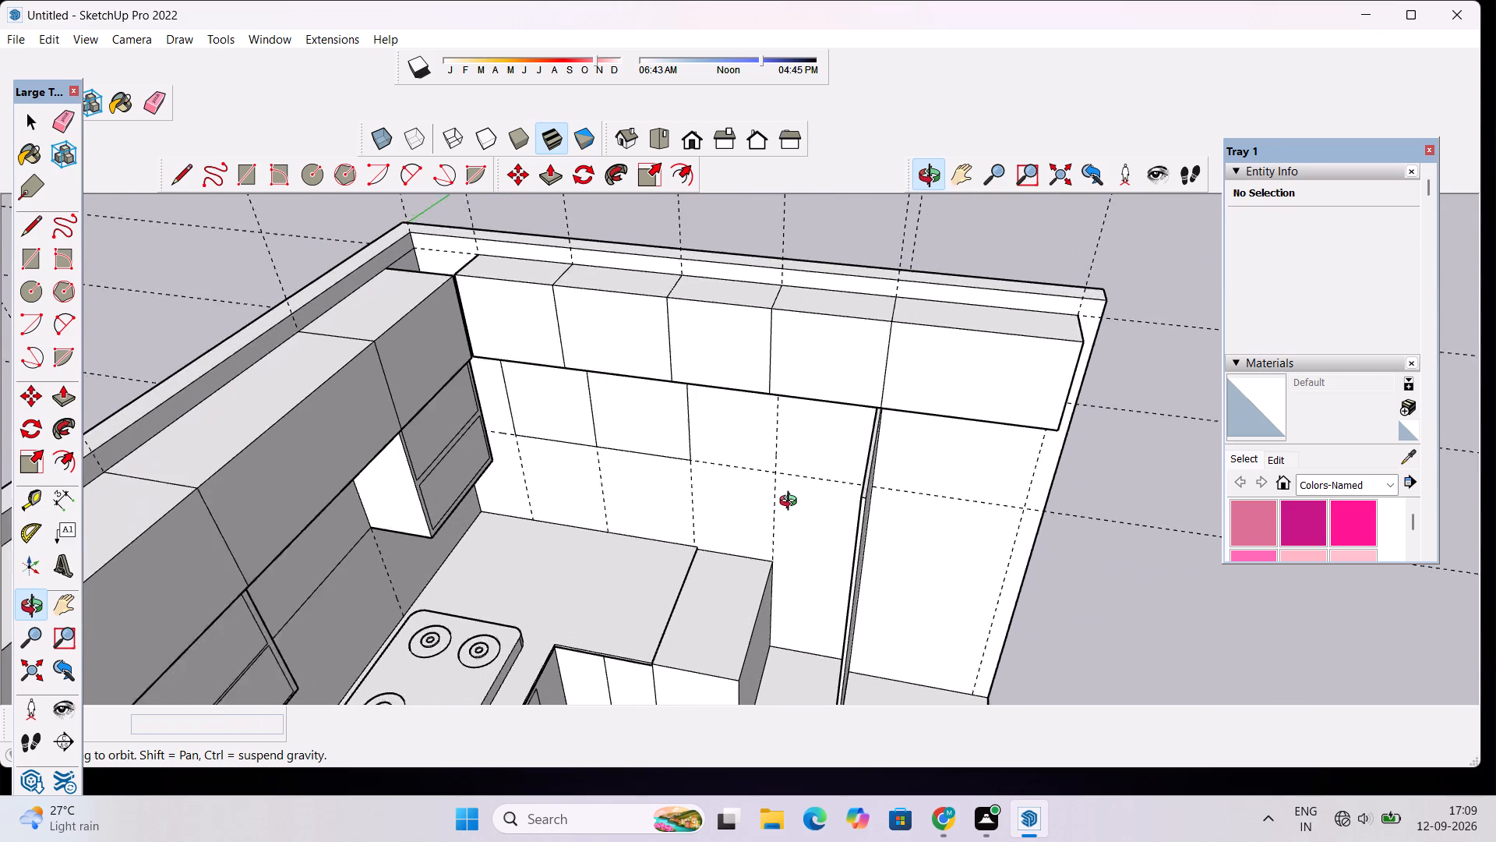
scroll(792, 503, "up", 2)
left_click_drag(764, 502, 908, 469)
scroll(978, 433, "down", 6)
scroll(978, 433, "up", 2)
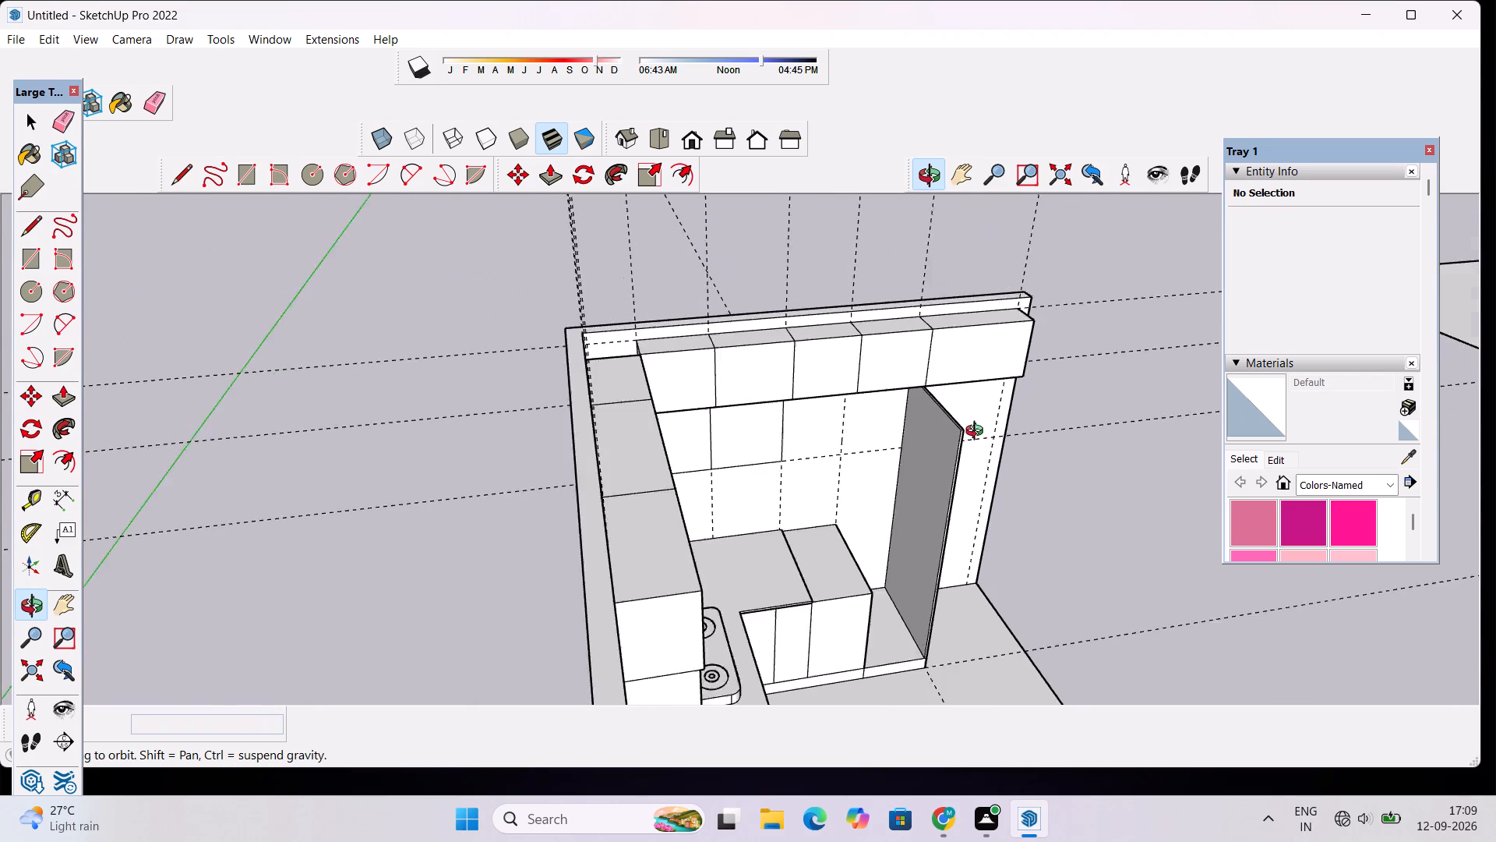
scroll(978, 433, "up", 3)
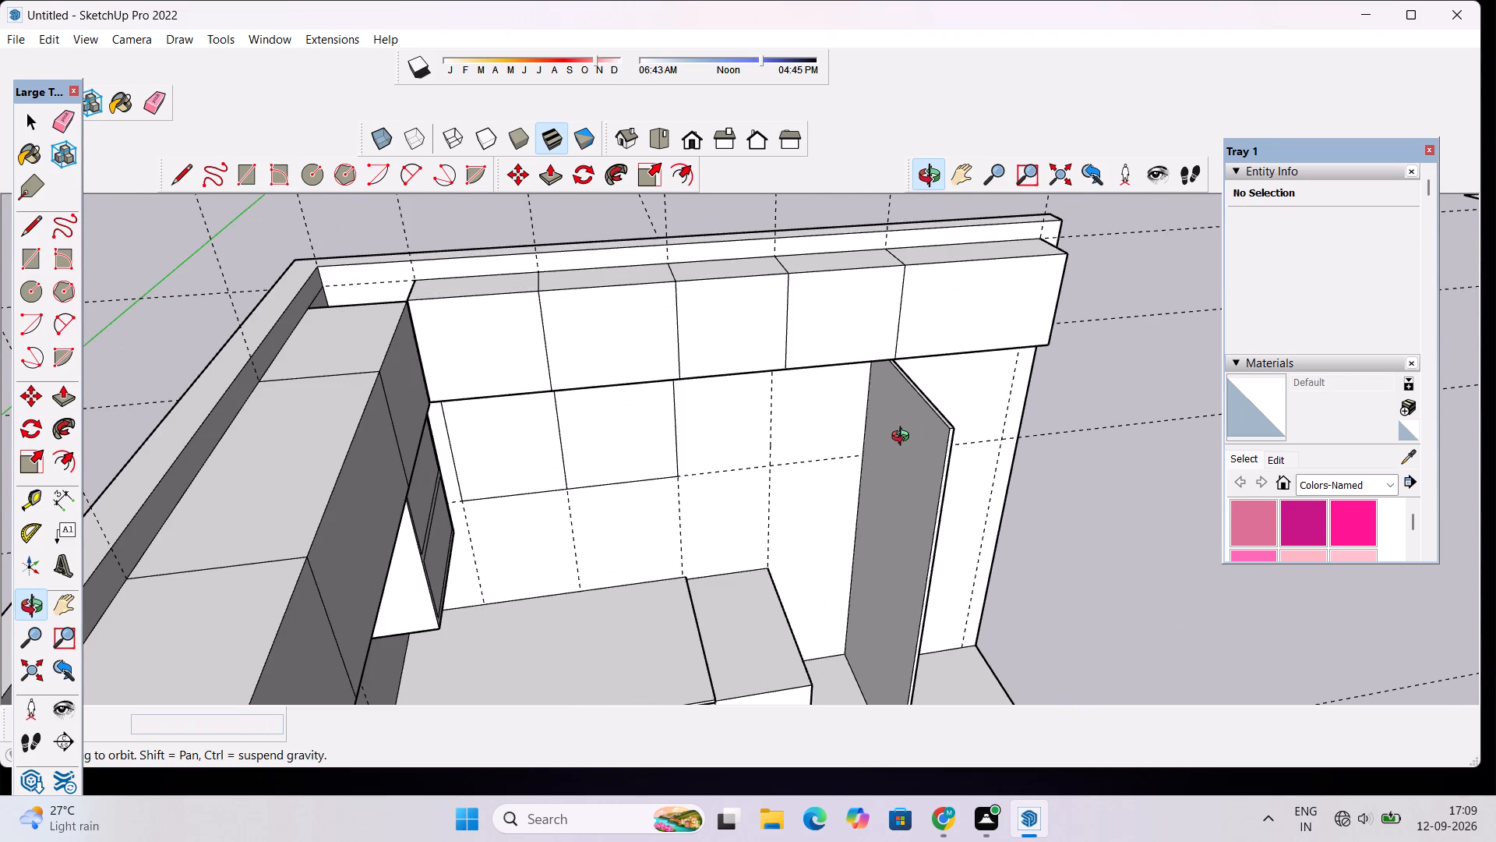
scroll(803, 444, "down", 2)
left_click_drag(815, 425, 724, 444, "shift")
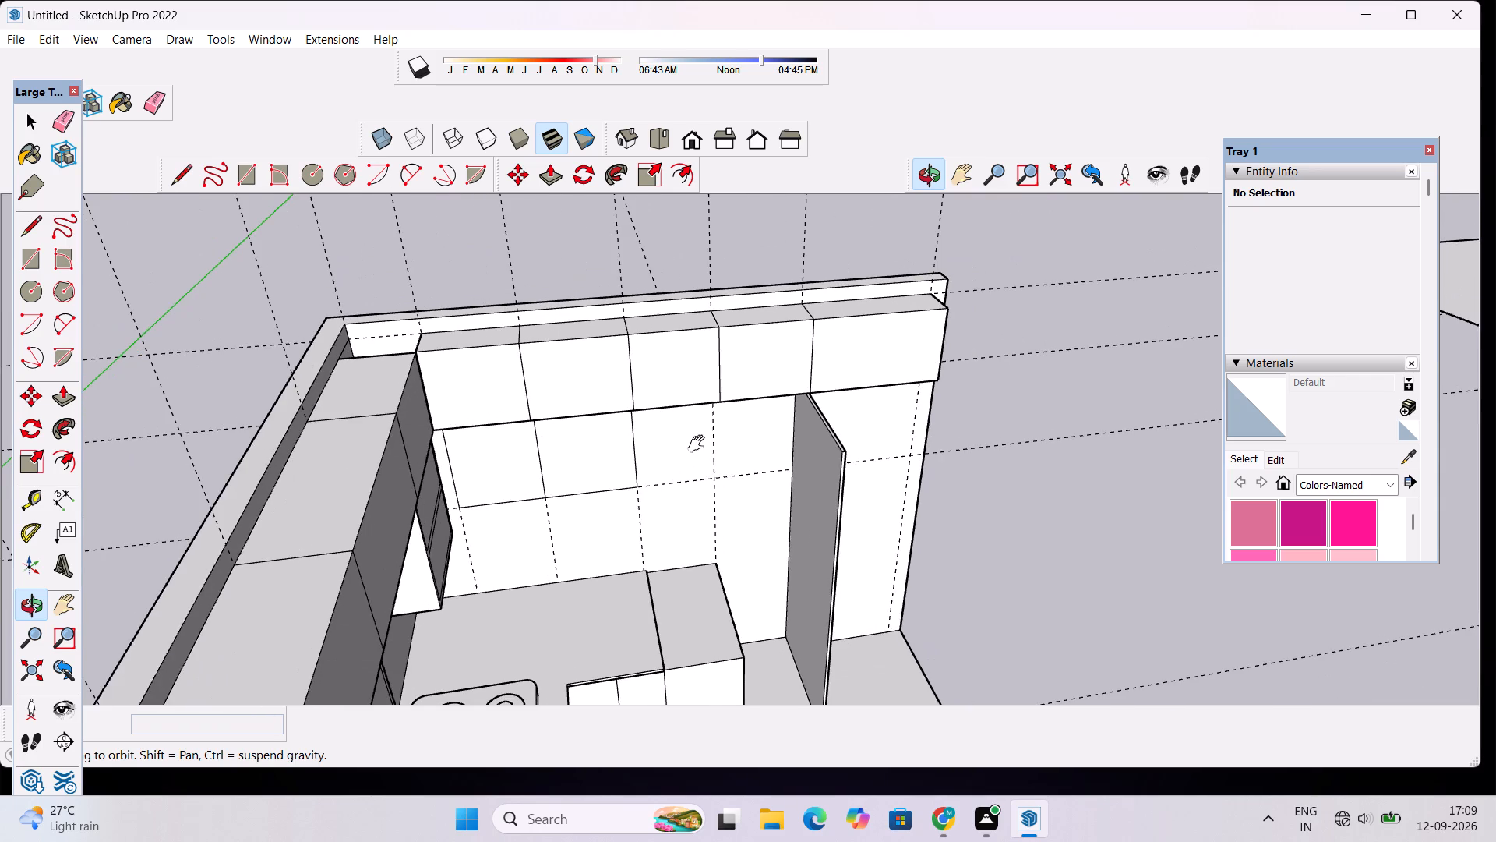
scroll(721, 432, "up", 3)
left_click_drag(794, 458, 871, 405)
scroll(873, 402, "down", 6)
left_click_drag(965, 425, 895, 454)
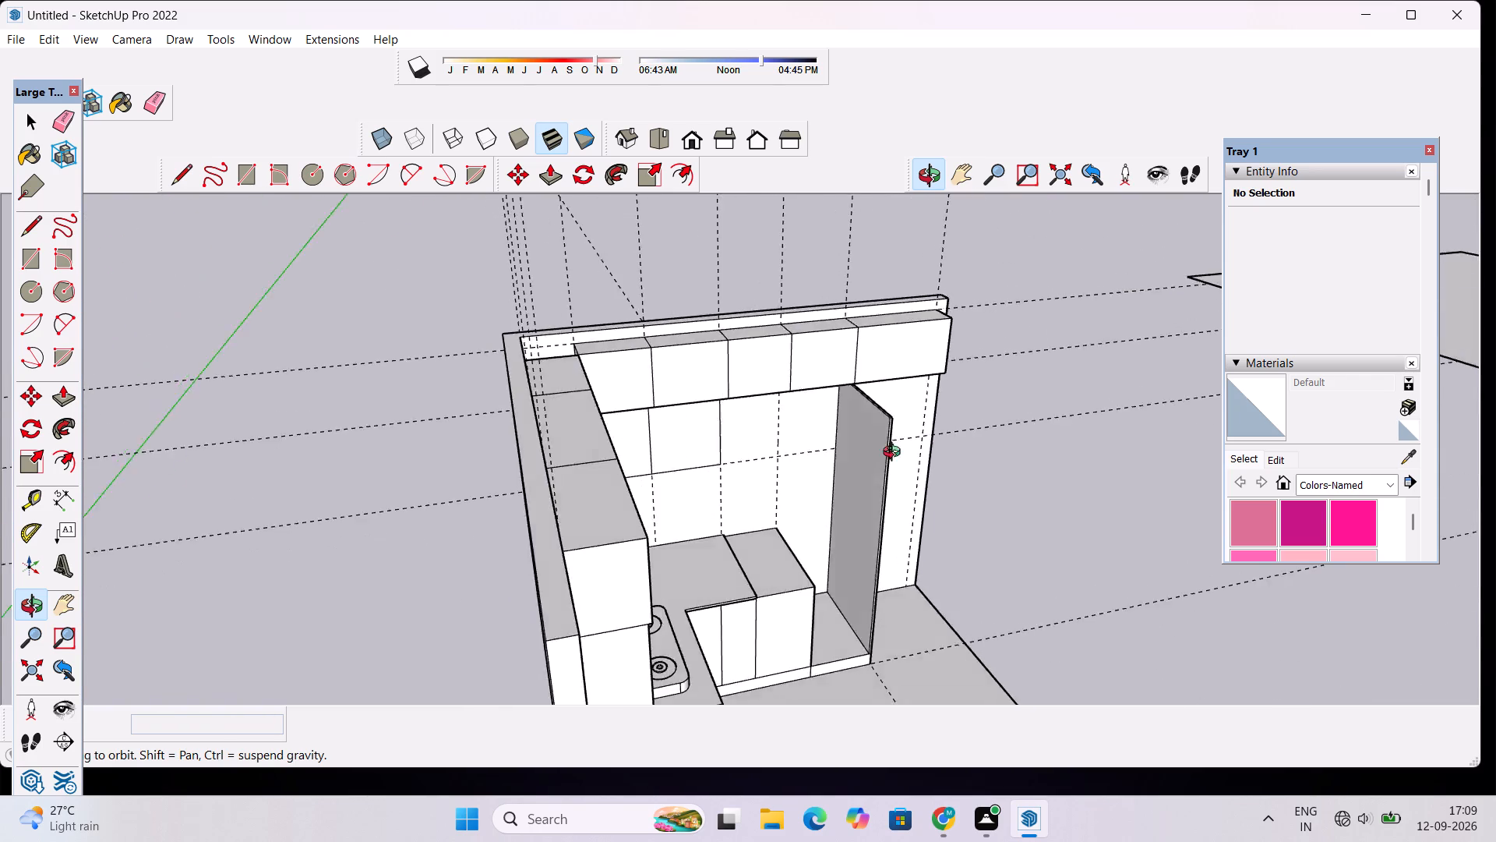
left_click_drag(895, 454, 815, 444)
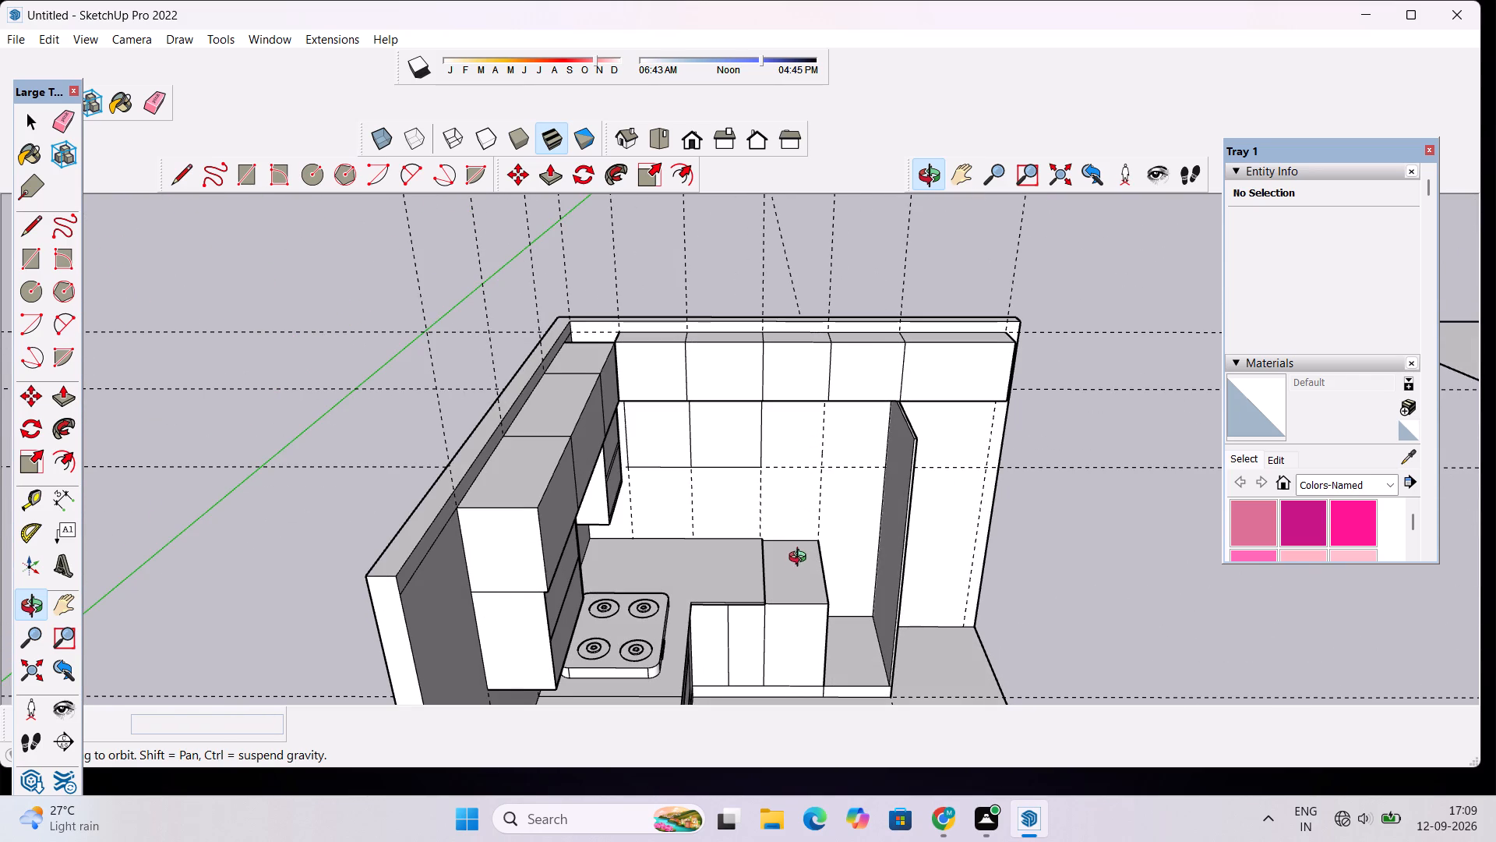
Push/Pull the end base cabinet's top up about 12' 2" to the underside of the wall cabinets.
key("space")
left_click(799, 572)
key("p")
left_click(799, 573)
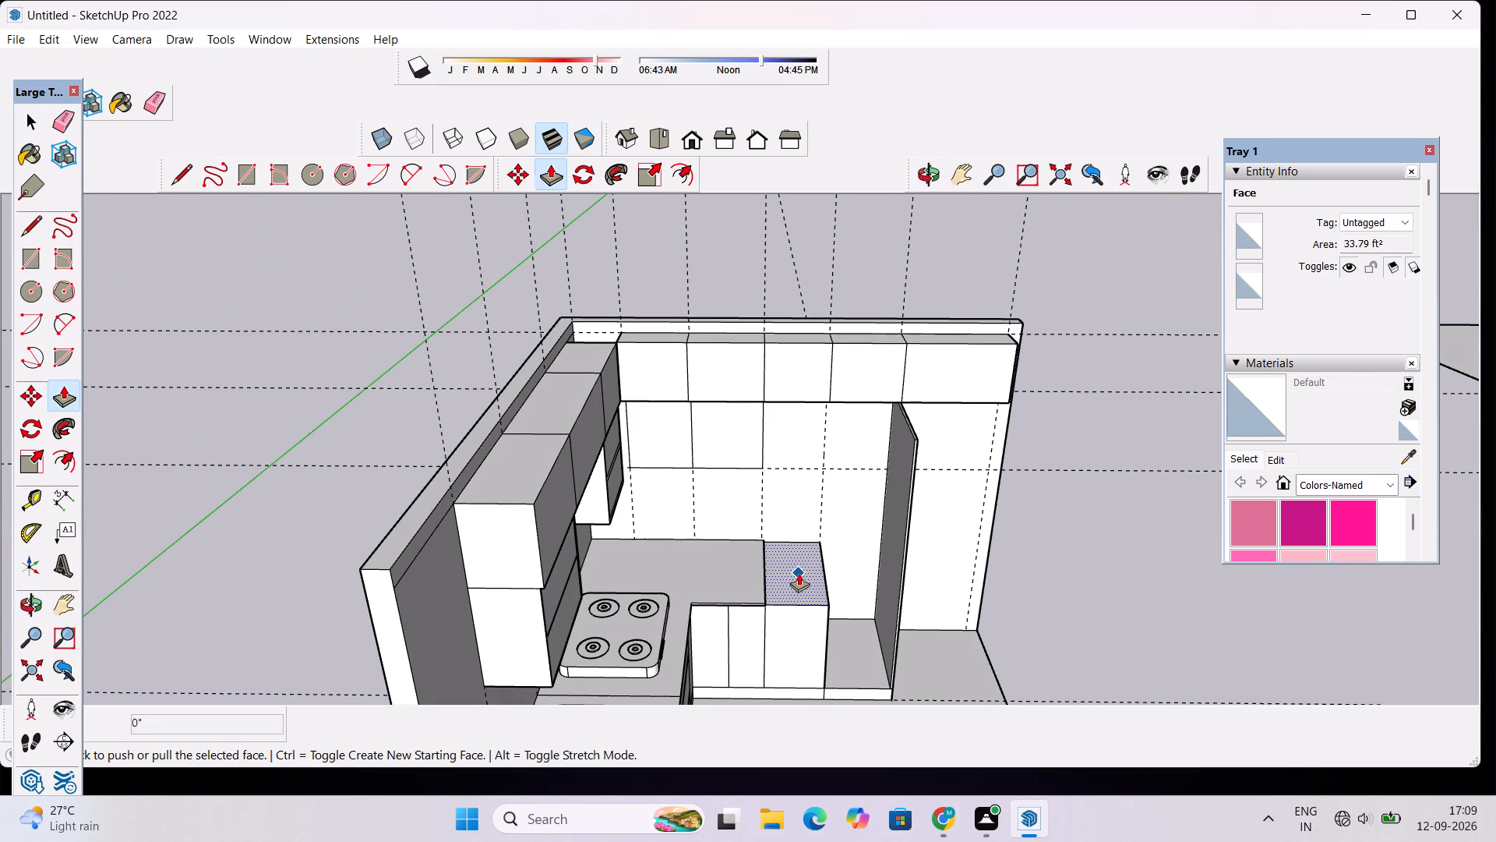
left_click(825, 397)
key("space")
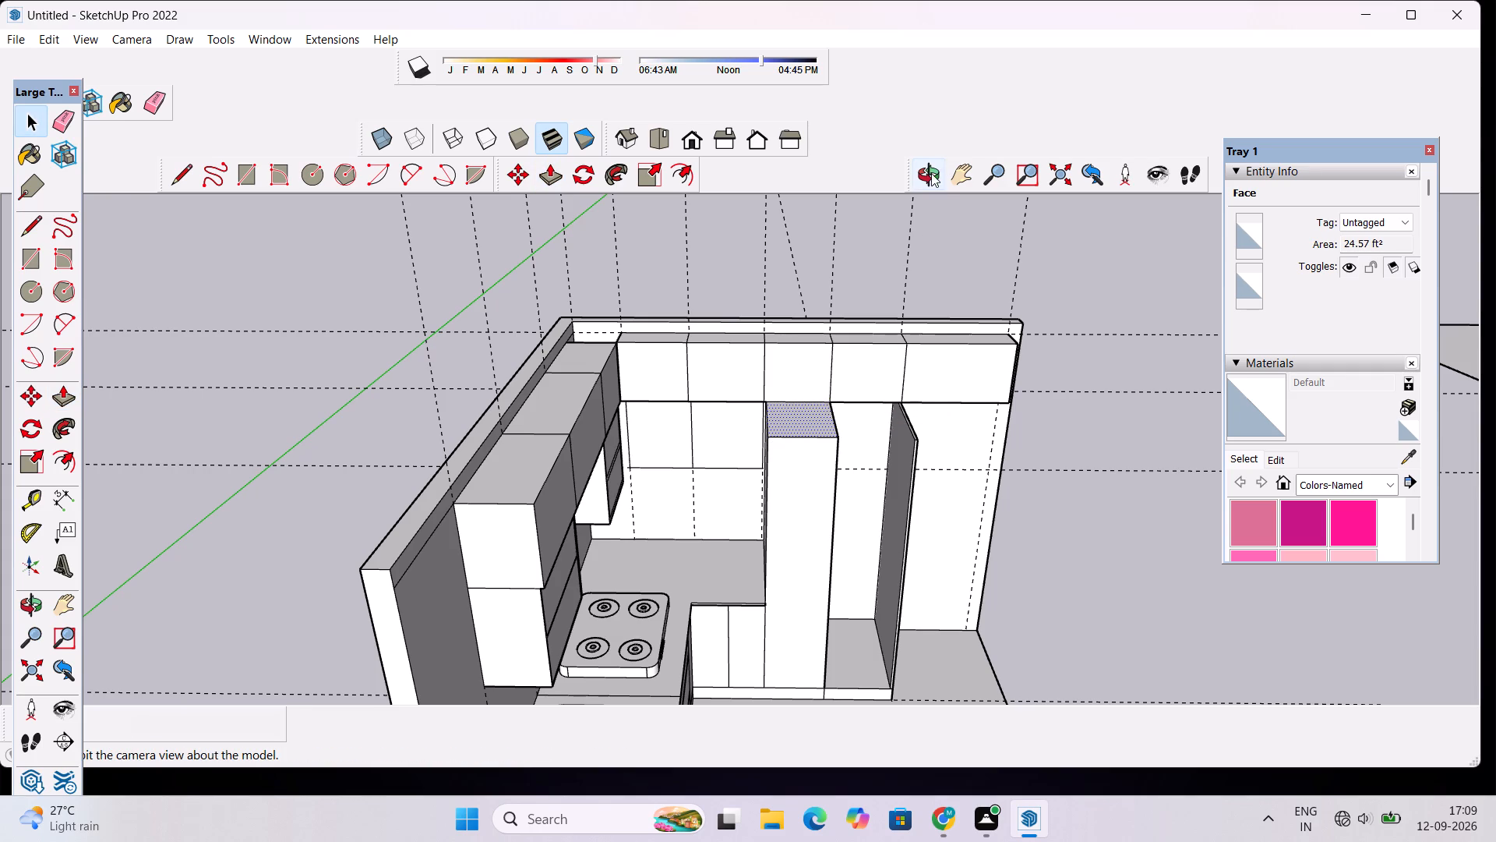
Examine the raised full-height cabinet beside the counter and tall side panel from several angles.
left_click(931, 173)
left_click_drag(998, 441, 803, 423)
scroll(810, 433, "down", 5)
left_click_drag(803, 572, 852, 424)
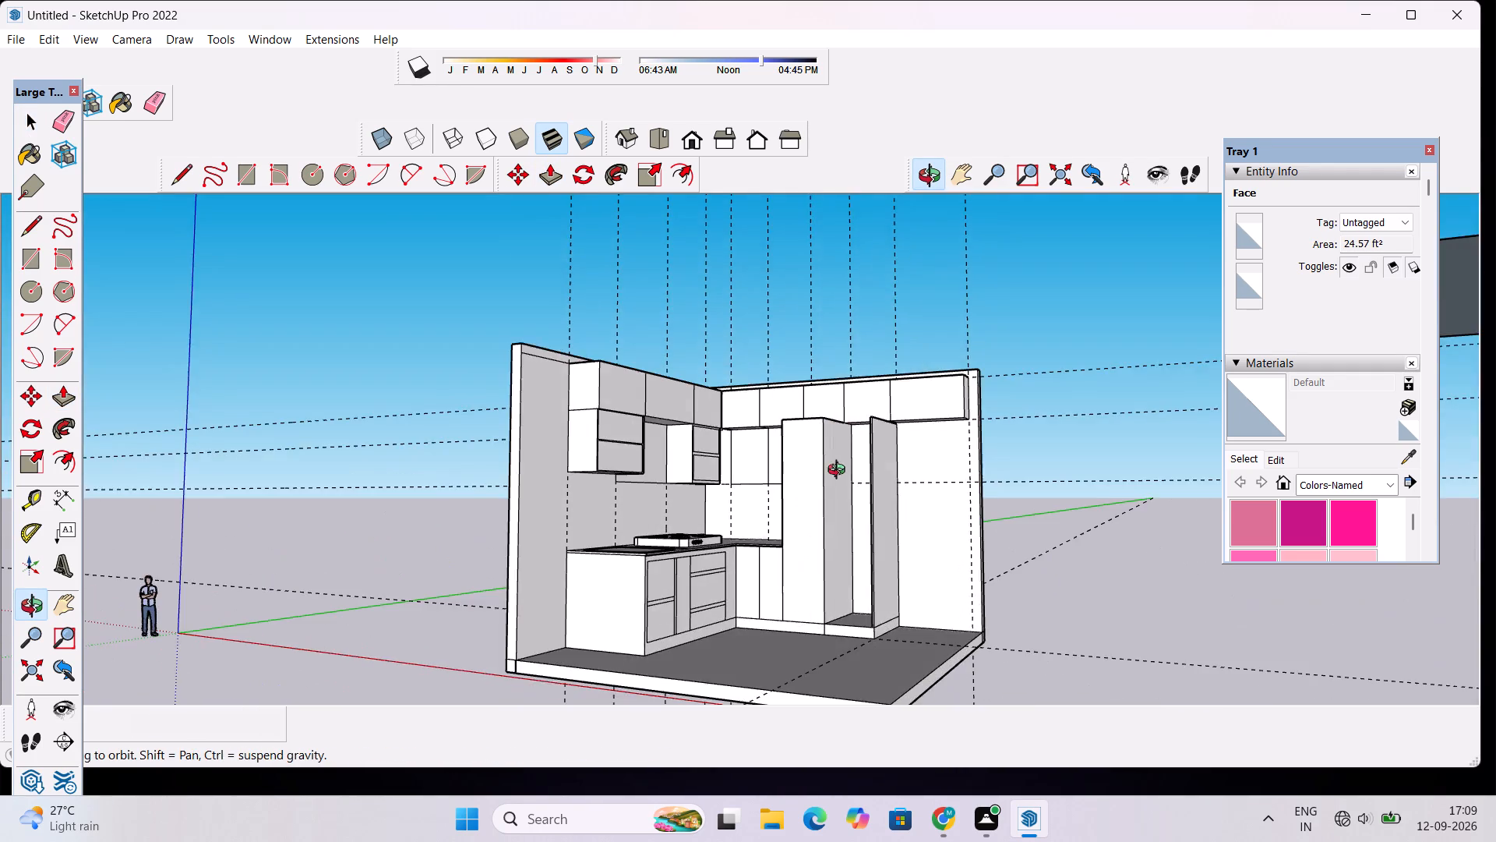
scroll(830, 495, "up", 4)
left_click_drag(810, 522, 885, 649)
scroll(752, 575, "up", 5)
left_click_drag(750, 574, 858, 598)
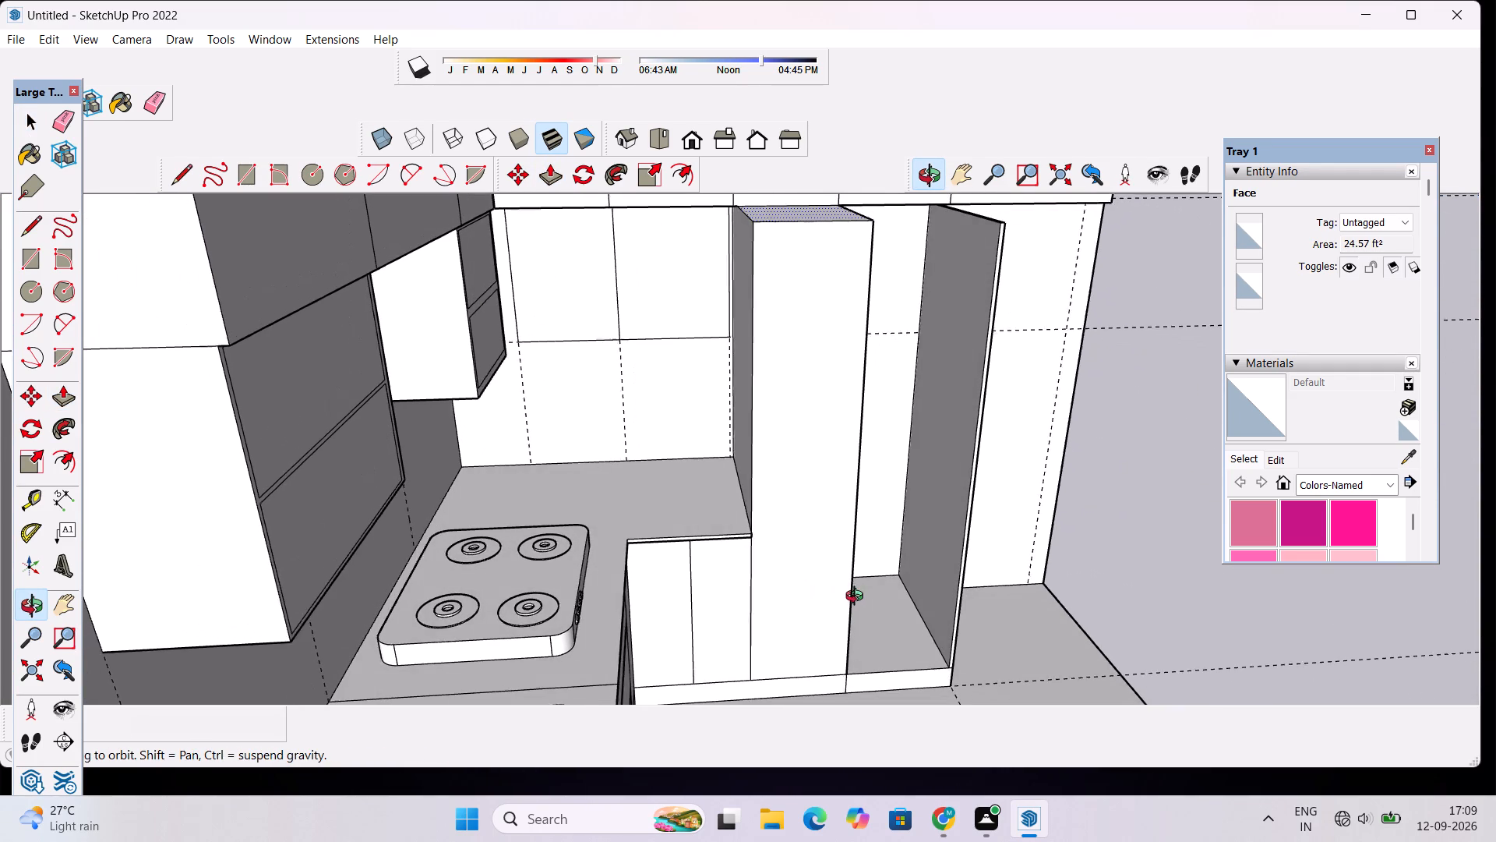
left_click_drag(858, 598, 859, 598)
Undo the raised cabinet top, tall side panel, plinth and earlier edits back to the single wide base cabinet at the counter's end.
key("ctrl+z")
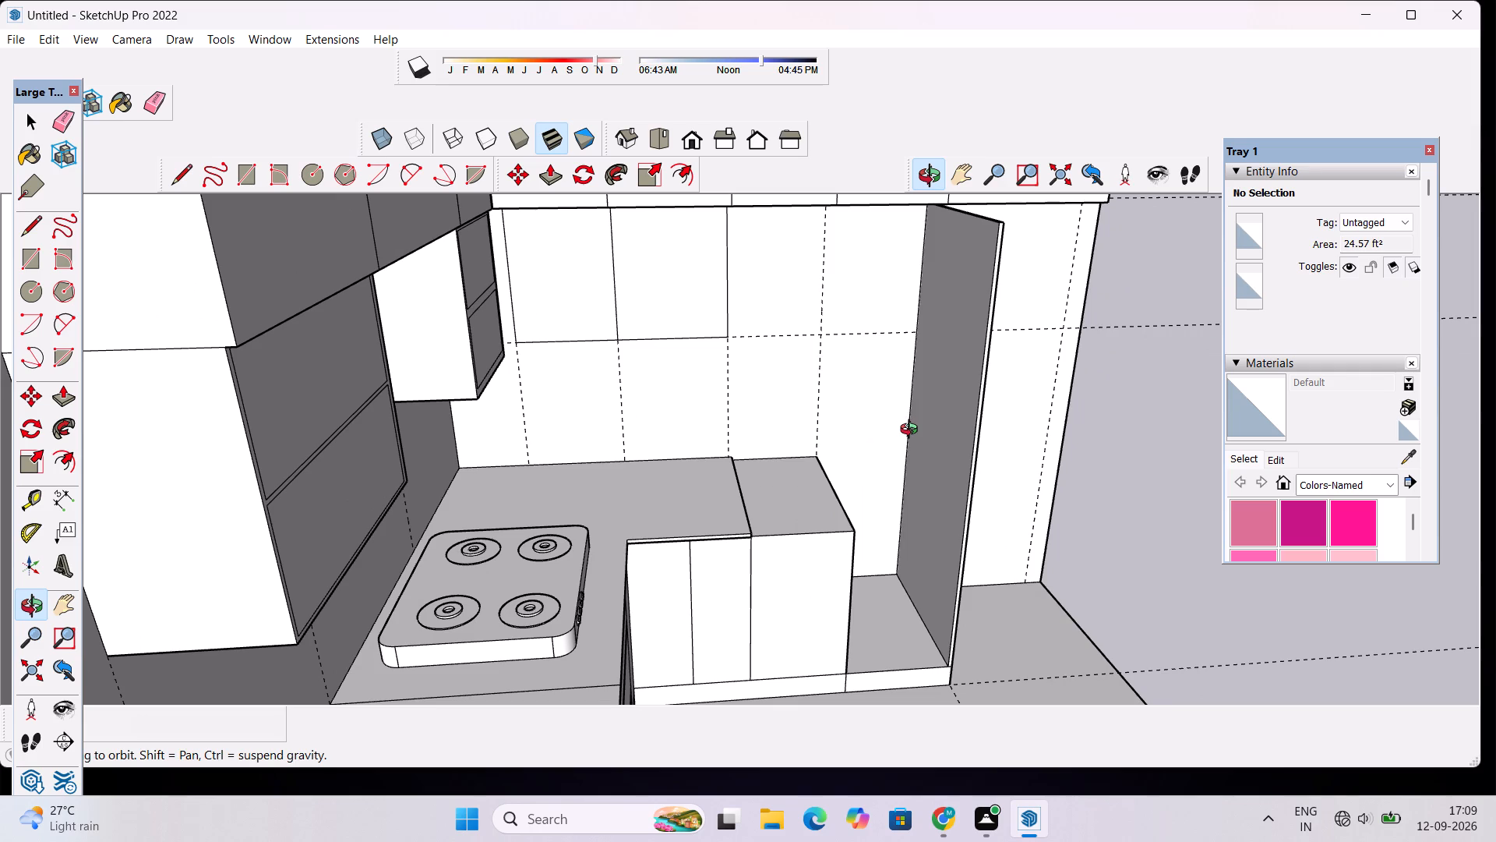
key("ctrl+z")
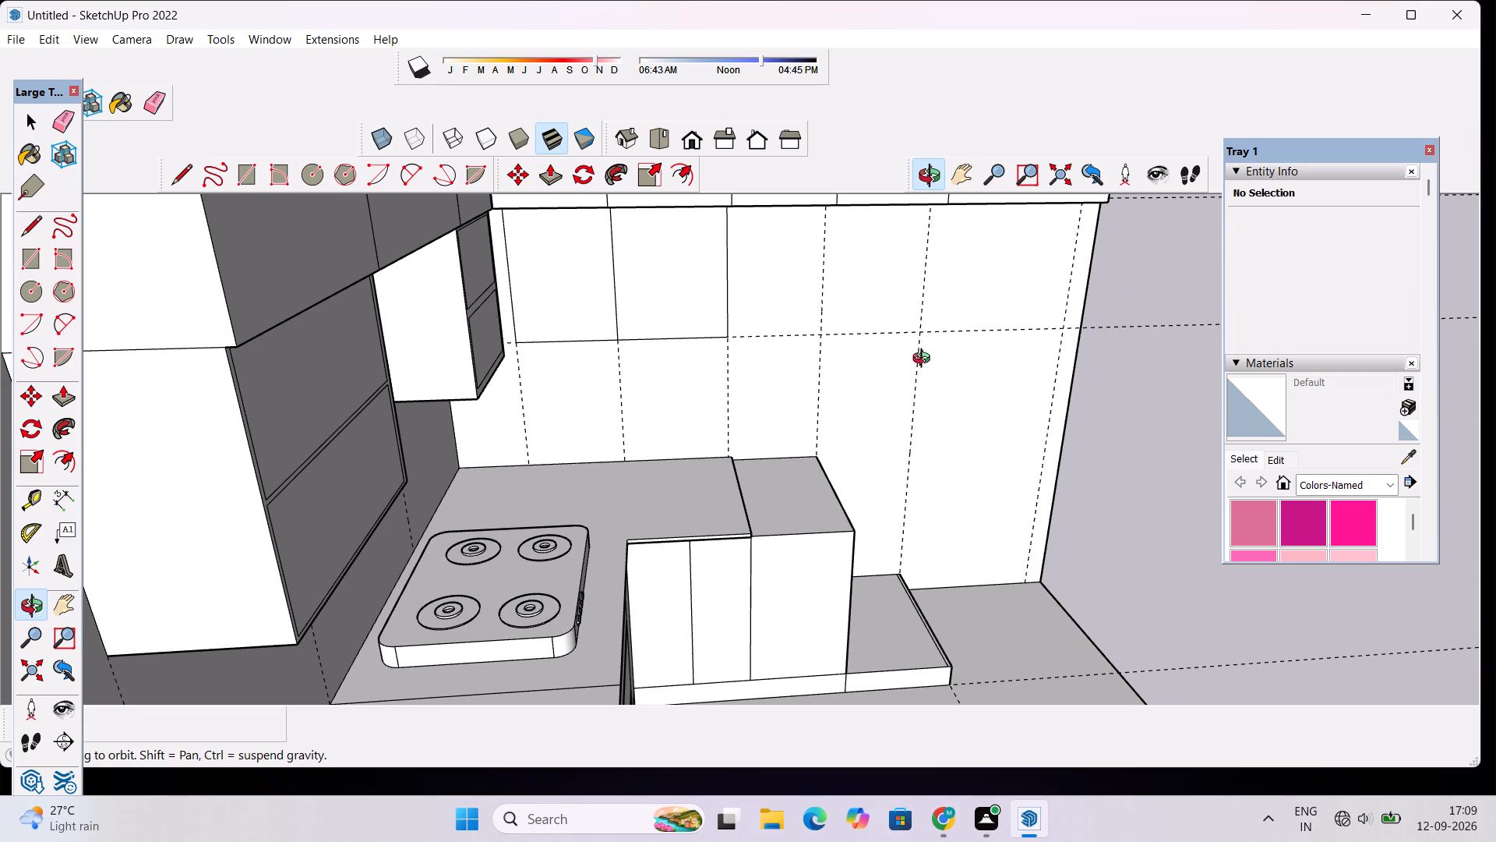
key("ctrl+z")
key("ctrl+z")
key("ctrl+z")
key("ctrl+z")
key("ctrl+z")
key("ctrl+z")
key("ctrl+z")
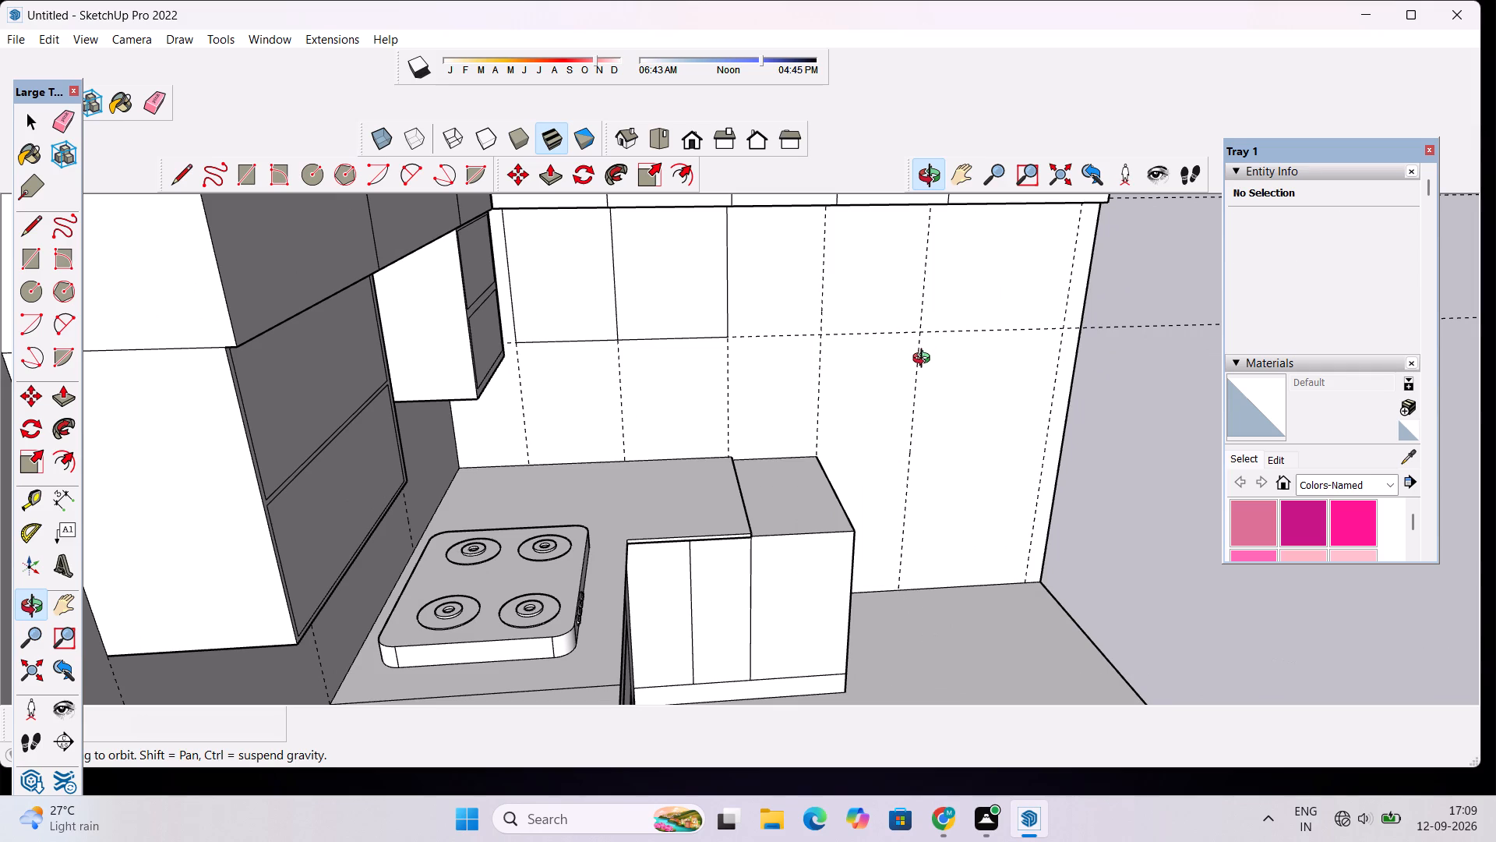
key("ctrl+z")
key("ctrl+z")
key("ctrl+z")
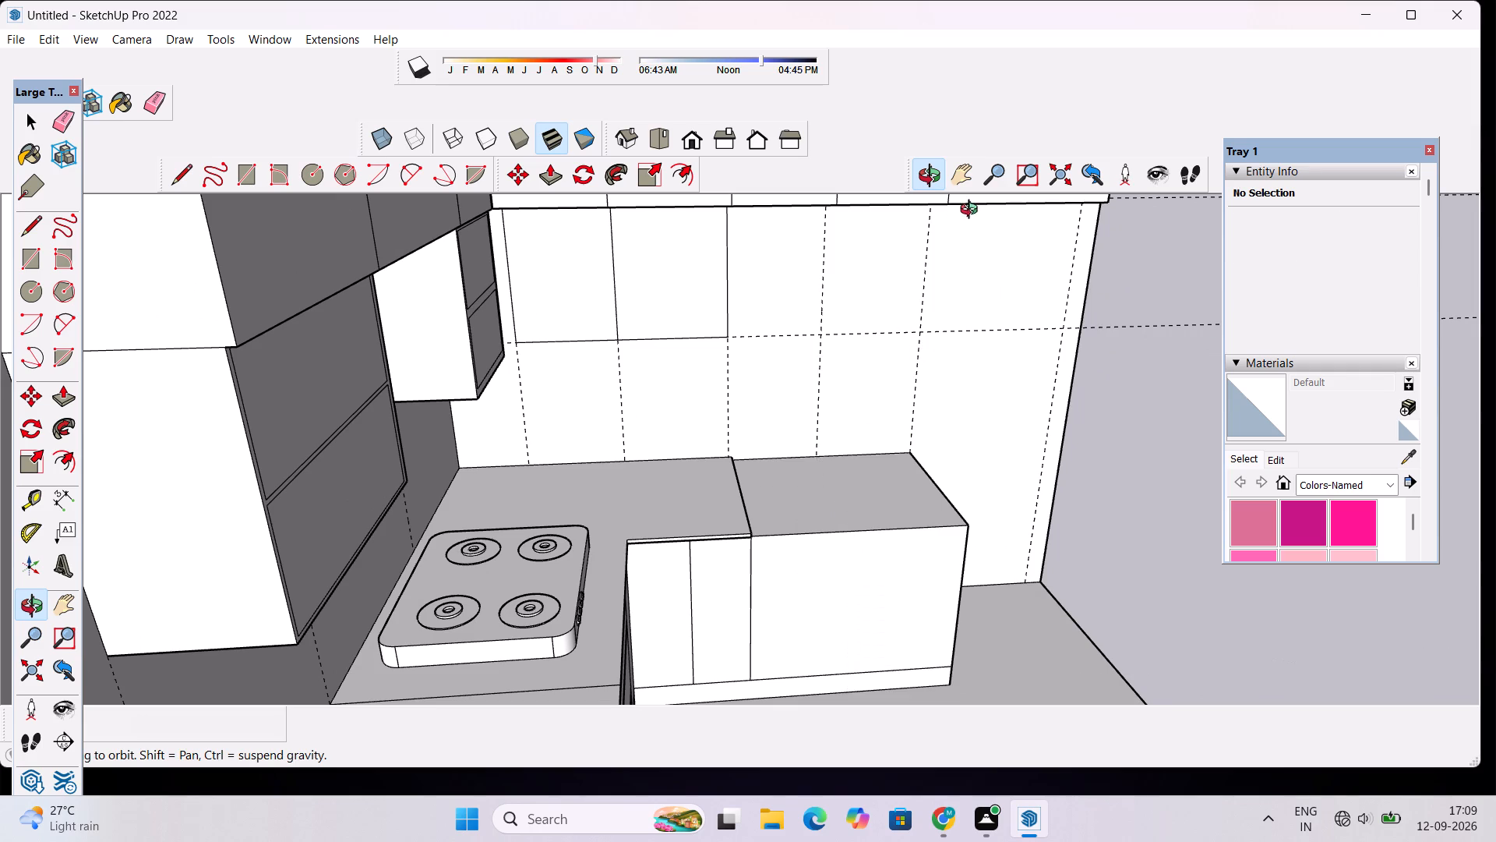
Draw an inset rectangle about 8' 6" by 7' 3" on the wide end cabinet's top, just inside its edges.
left_click(930, 183)
left_click_drag(917, 425, 722, 508)
scroll(769, 488, "up", 3)
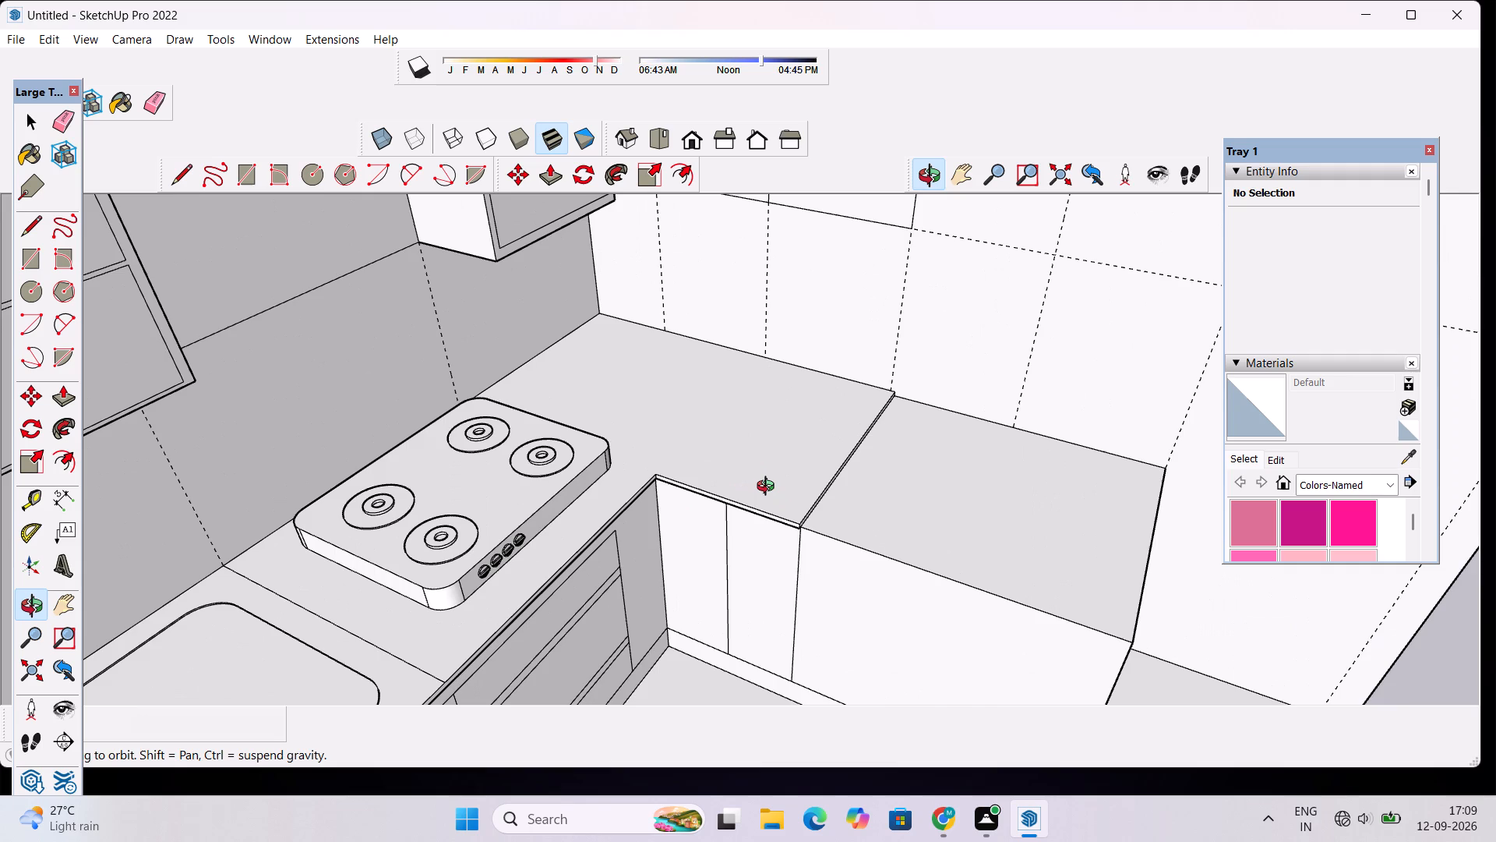
scroll(824, 506, "down", 4)
left_click_drag(810, 515, 933, 441)
scroll(921, 450, "up", 4)
left_click_drag(852, 499, 883, 576)
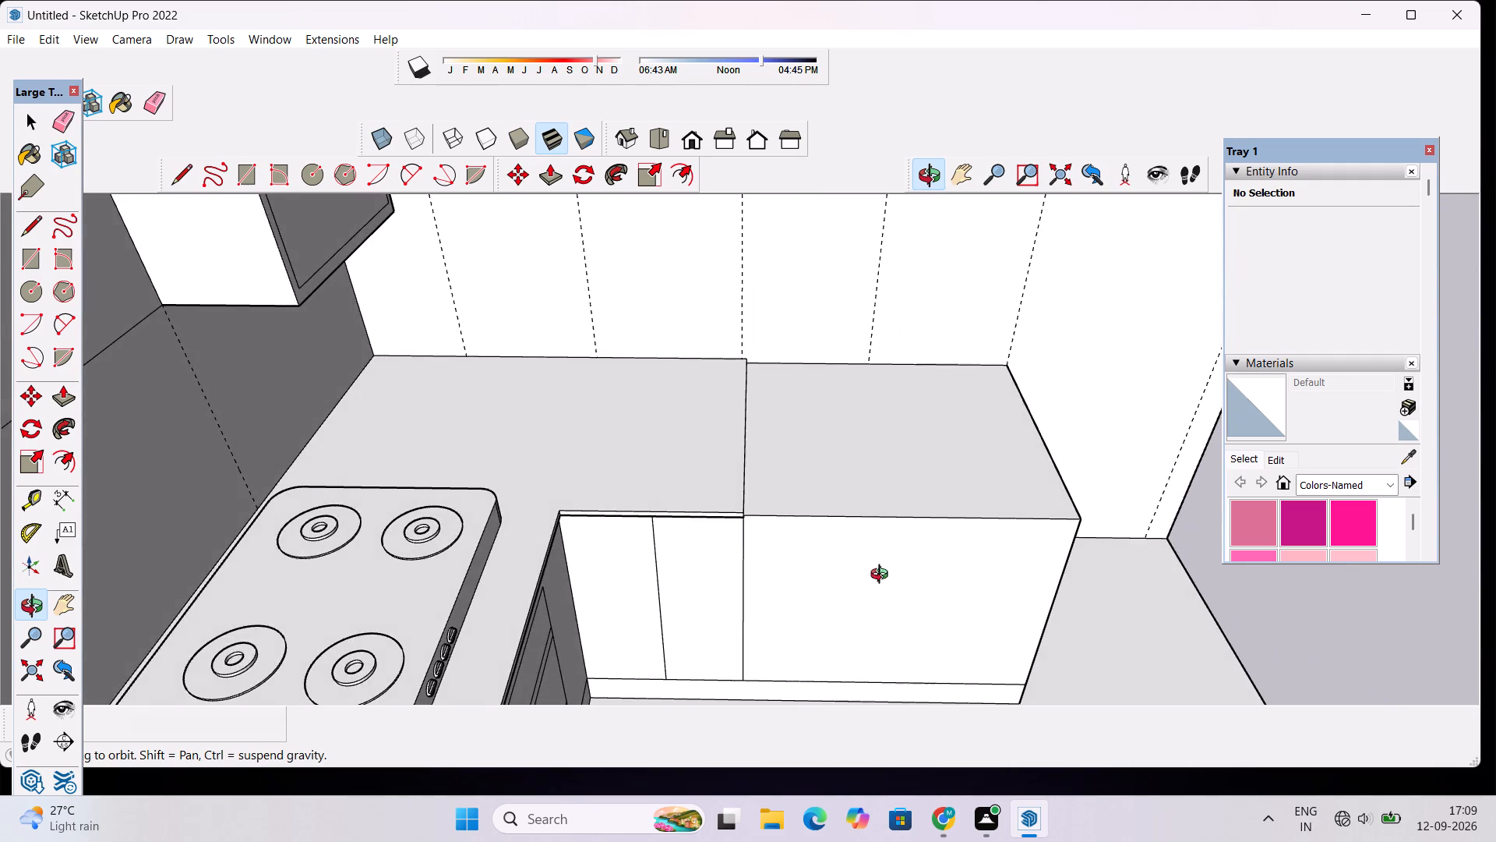
scroll(894, 470, "down", 4)
left_click_drag(894, 446, 896, 488)
left_click_drag(896, 478, 845, 516, "shift")
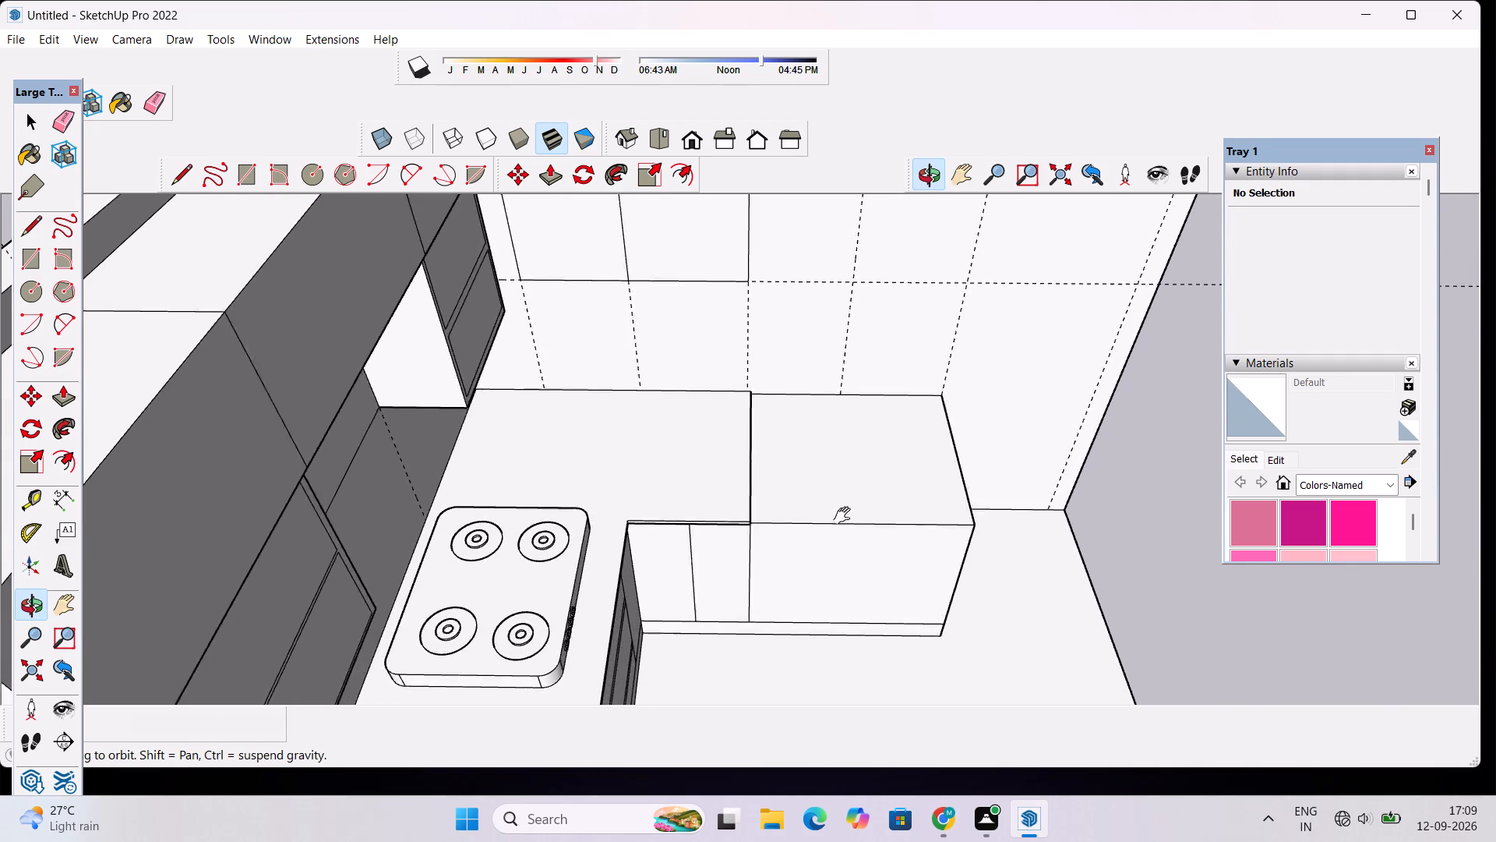
left_click_drag(845, 516, 743, 507, "shift")
scroll(742, 507, "up", 4, "shift")
left_click_drag(740, 504, 625, 526, "shift")
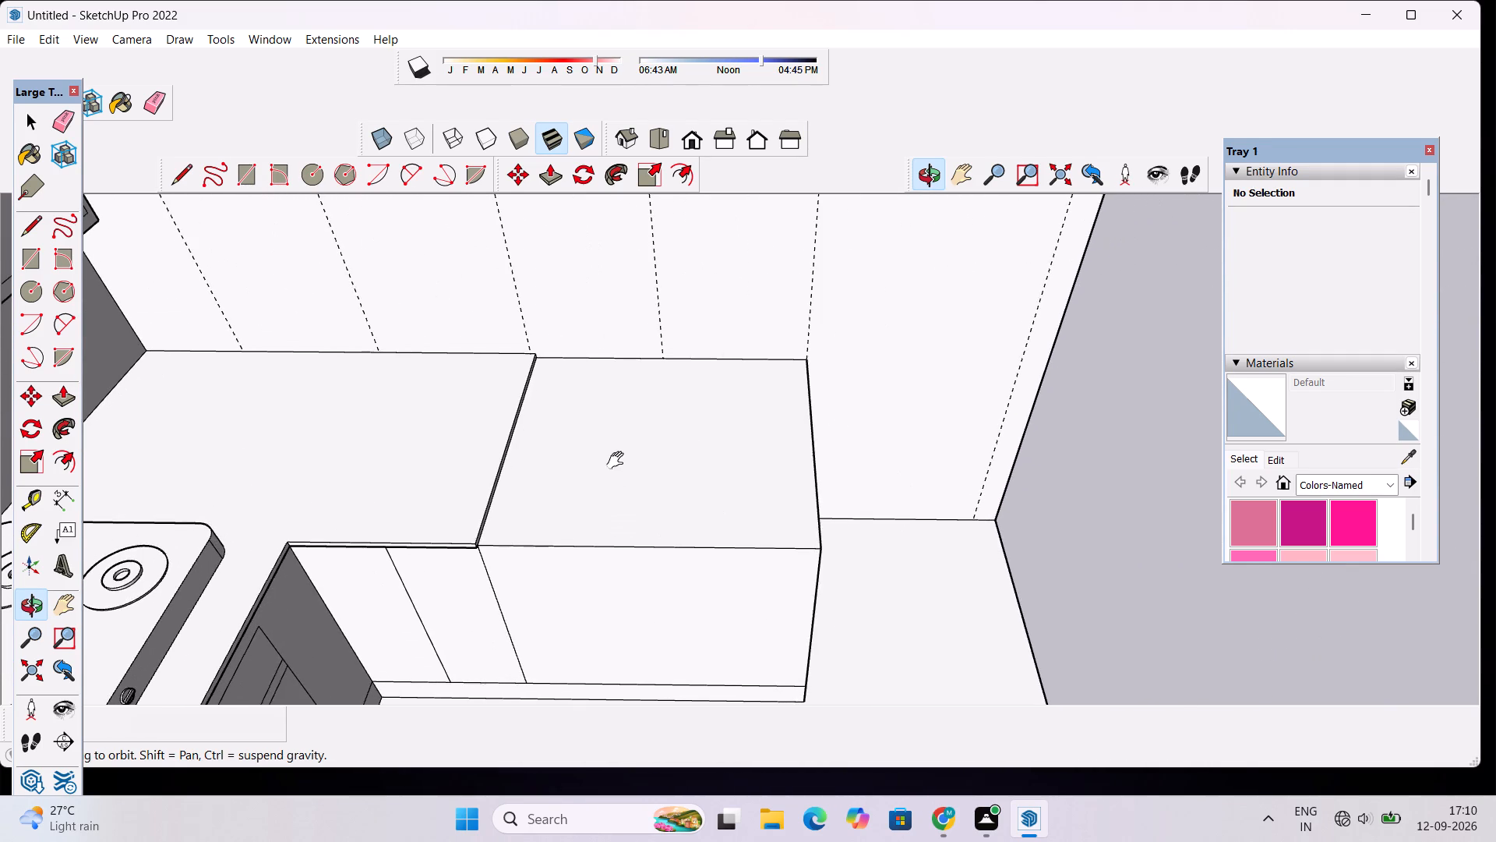
scroll(605, 416, "up", 4, "shift")
left_click_drag(605, 413, 633, 494, "shift")
scroll(633, 494, "down", 2)
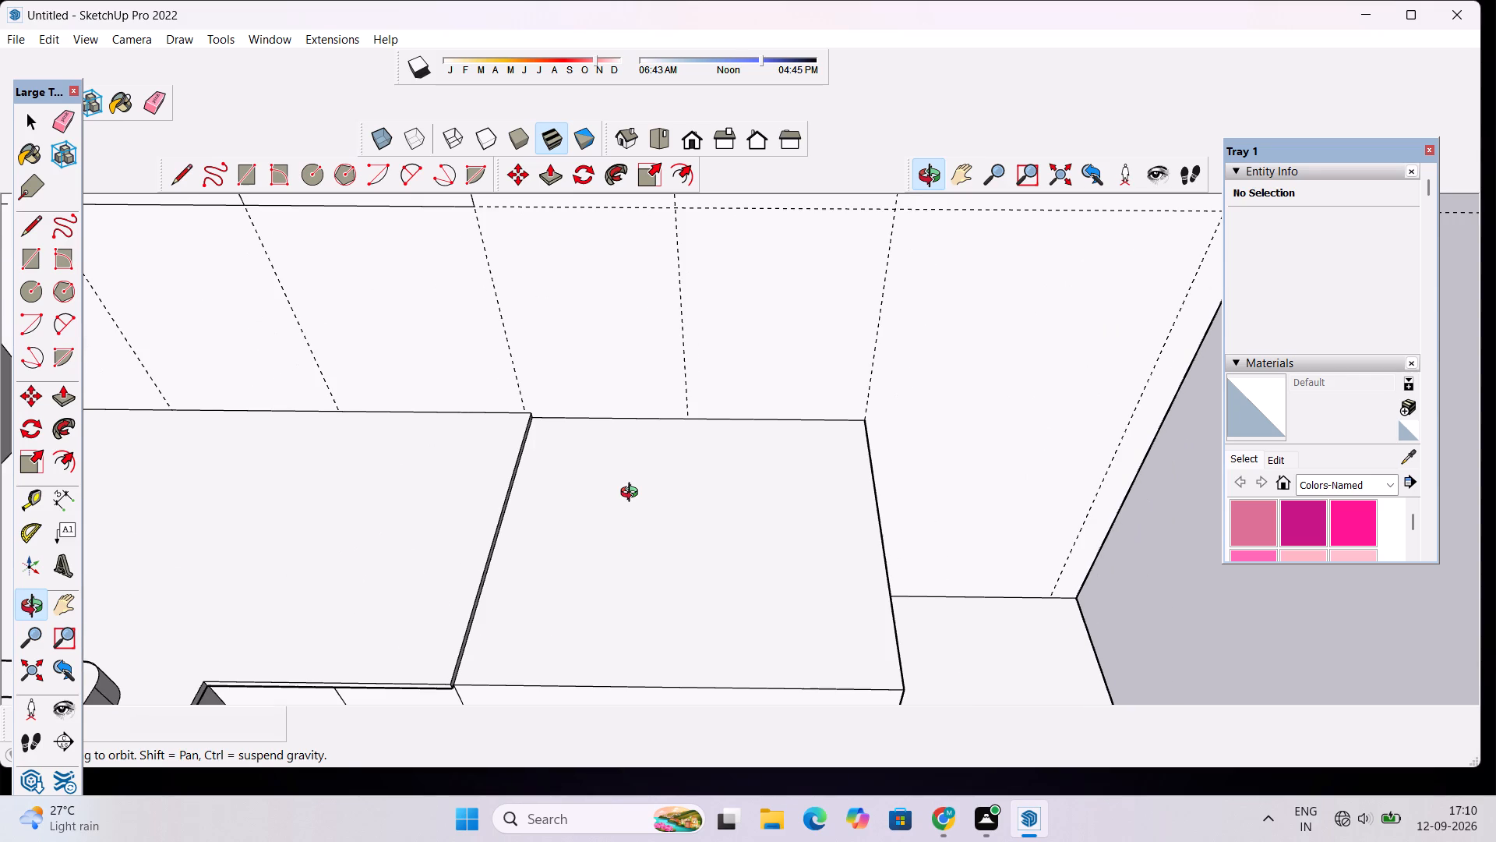
key("r")
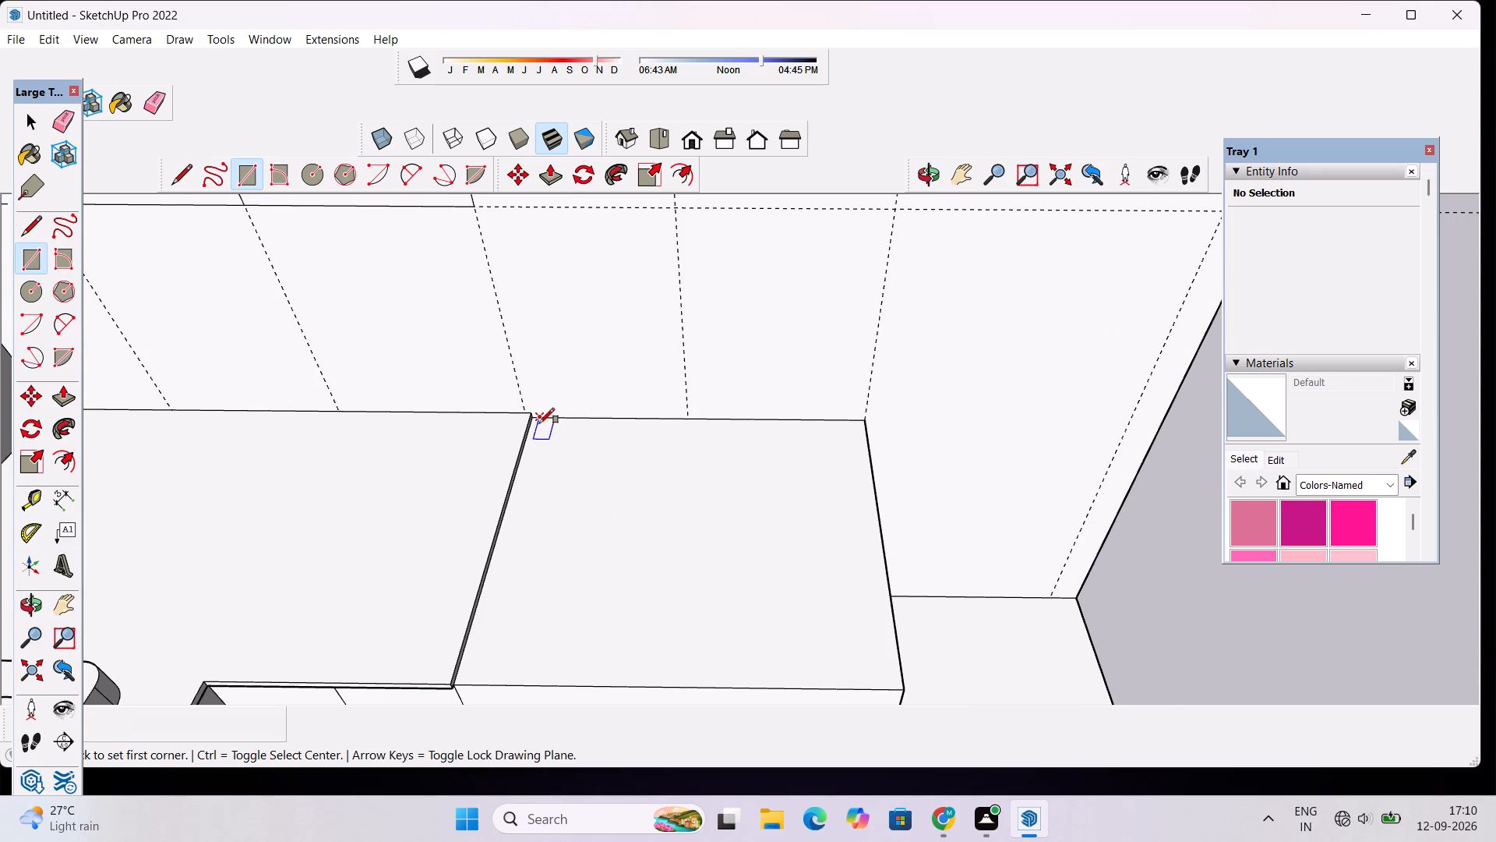
left_click(538, 429)
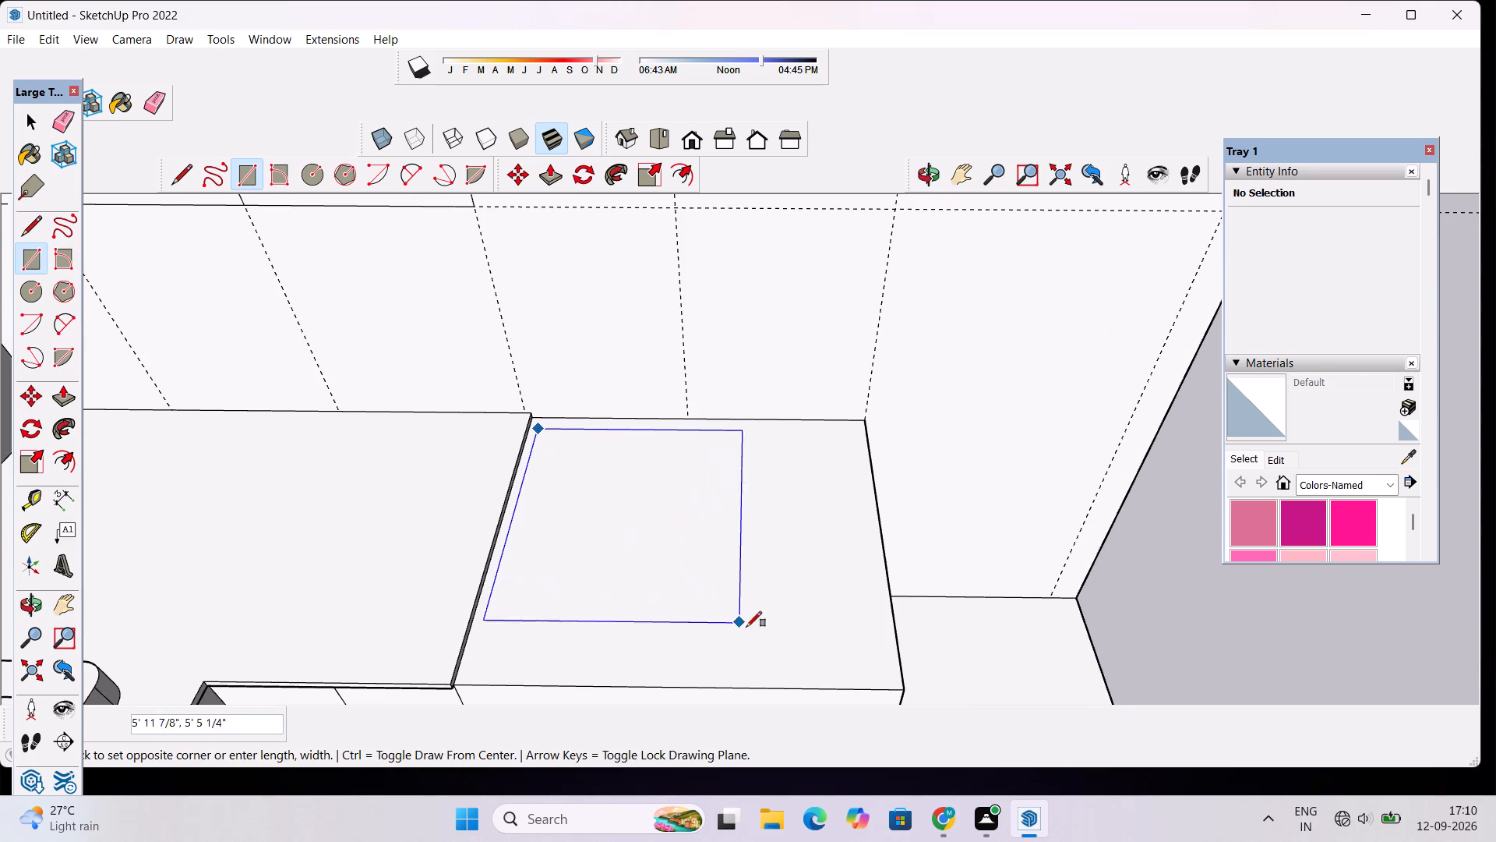
left_click(891, 677)
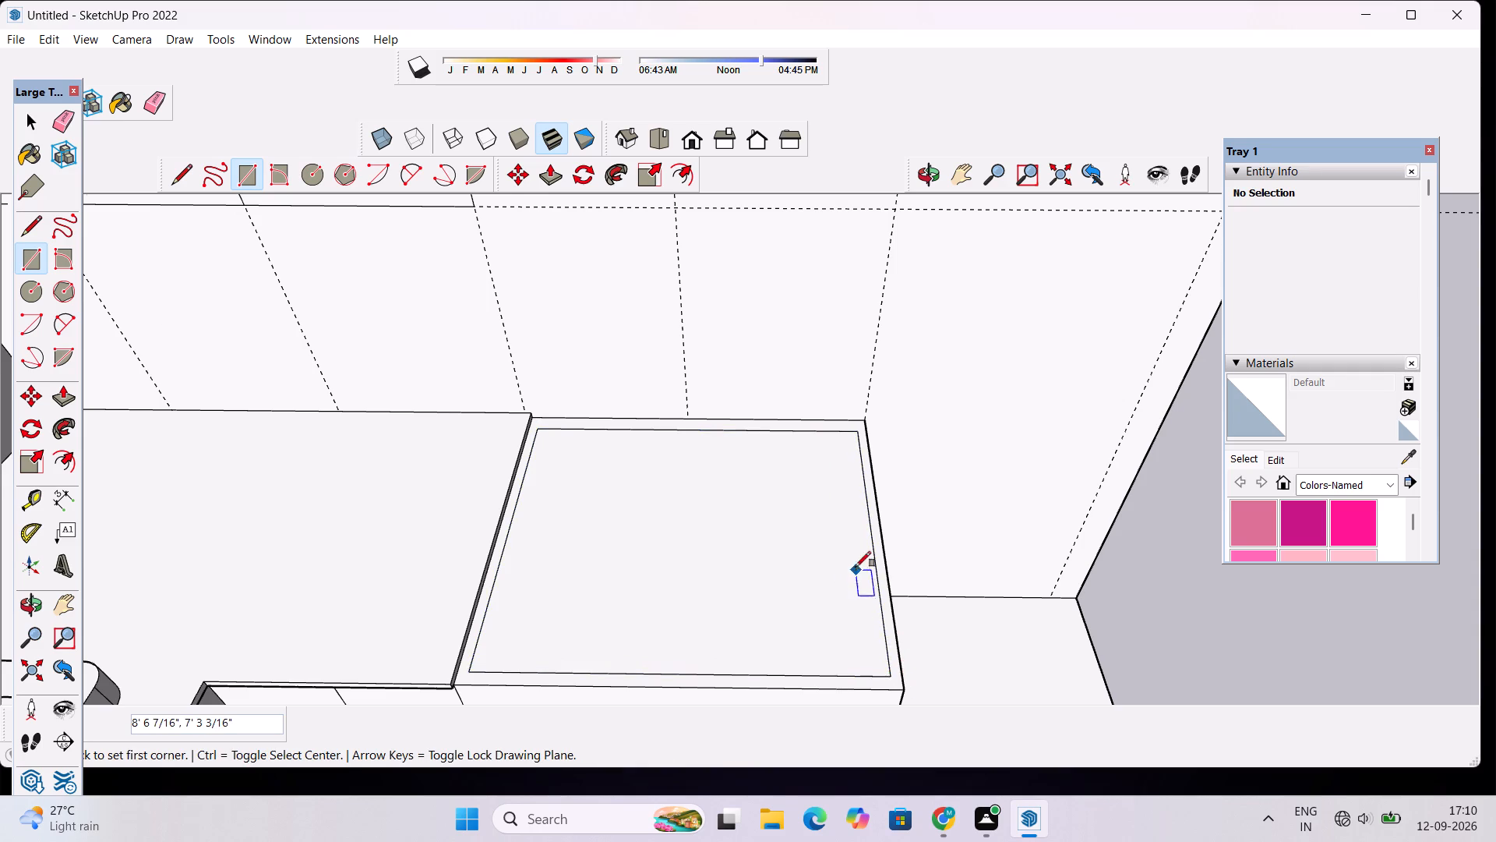
Draw a vertical line down the wide cabinet's front from its top edge to the plinth, aligned with the inset rectangle's counter-side corner.
scroll(856, 567, "down", 7)
left_click(931, 177)
left_click_drag(834, 566, 837, 483)
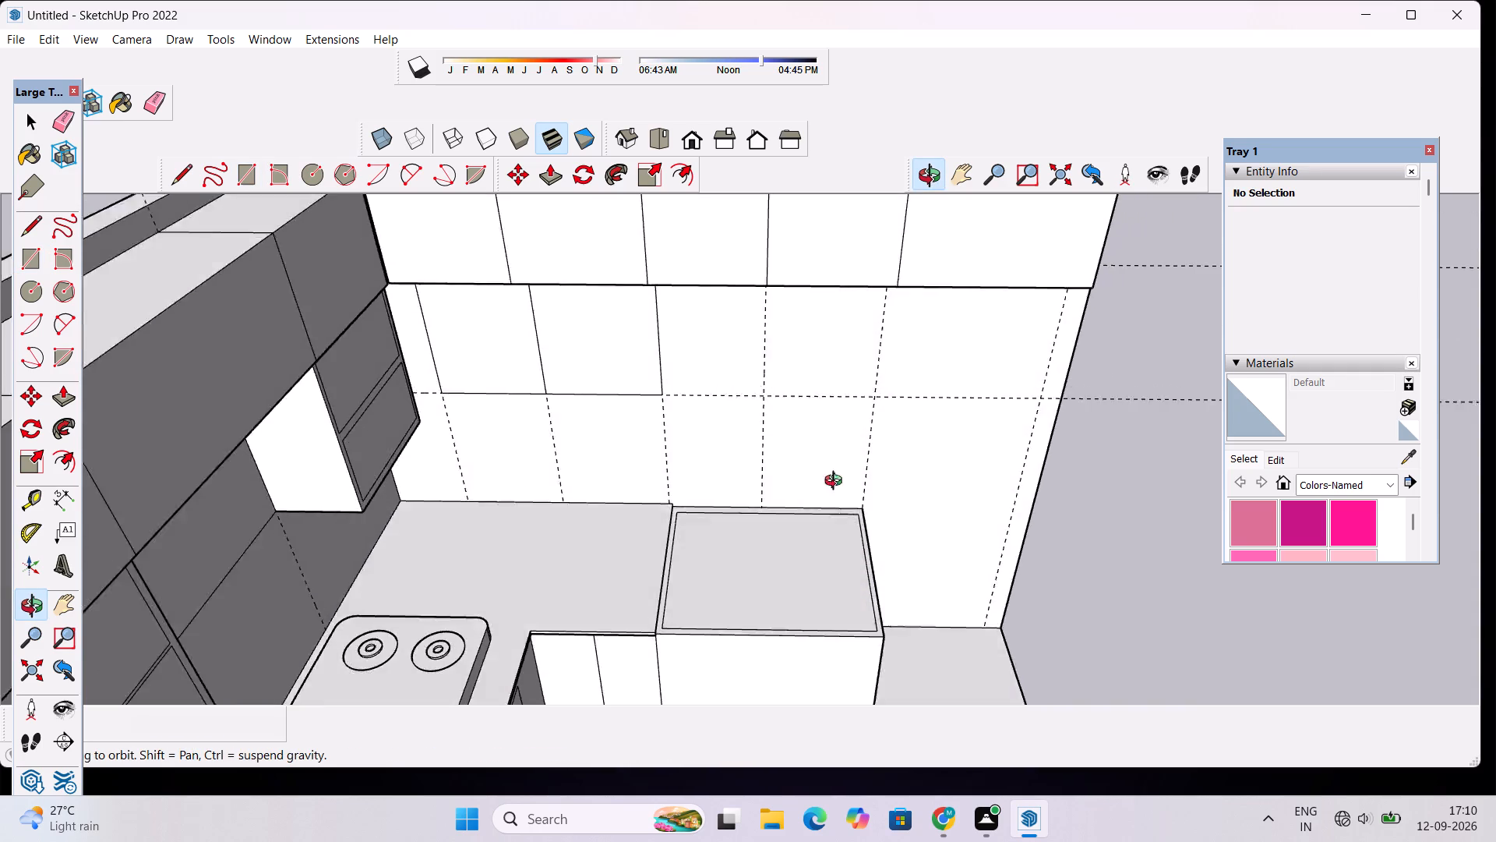
left_click_drag(837, 483, 849, 397)
scroll(855, 394, "down", 6)
scroll(857, 612, "up", 4)
scroll(822, 537, "up", 5)
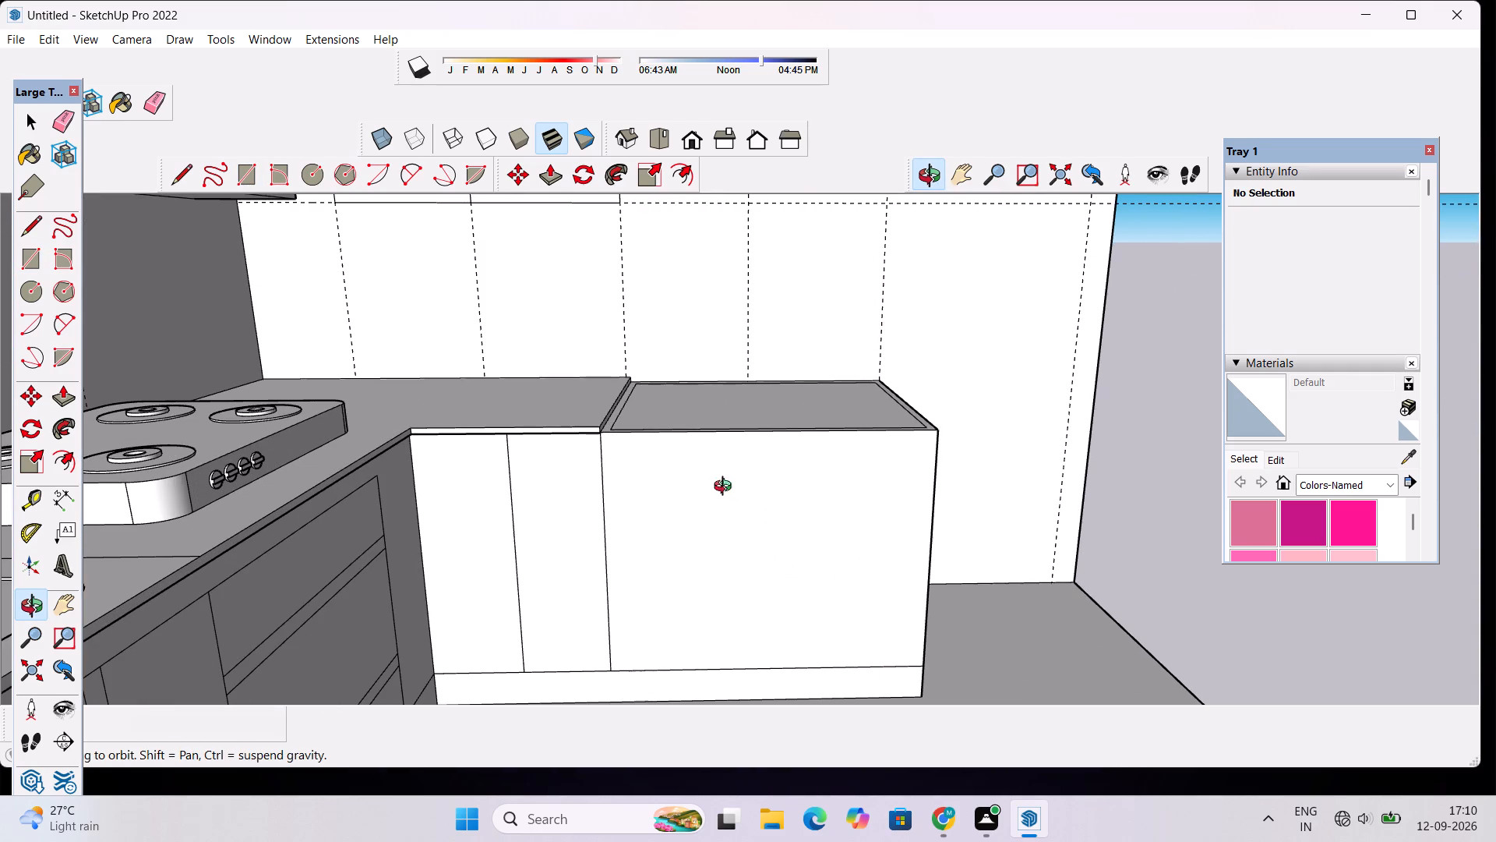
scroll(619, 452, "up", 4)
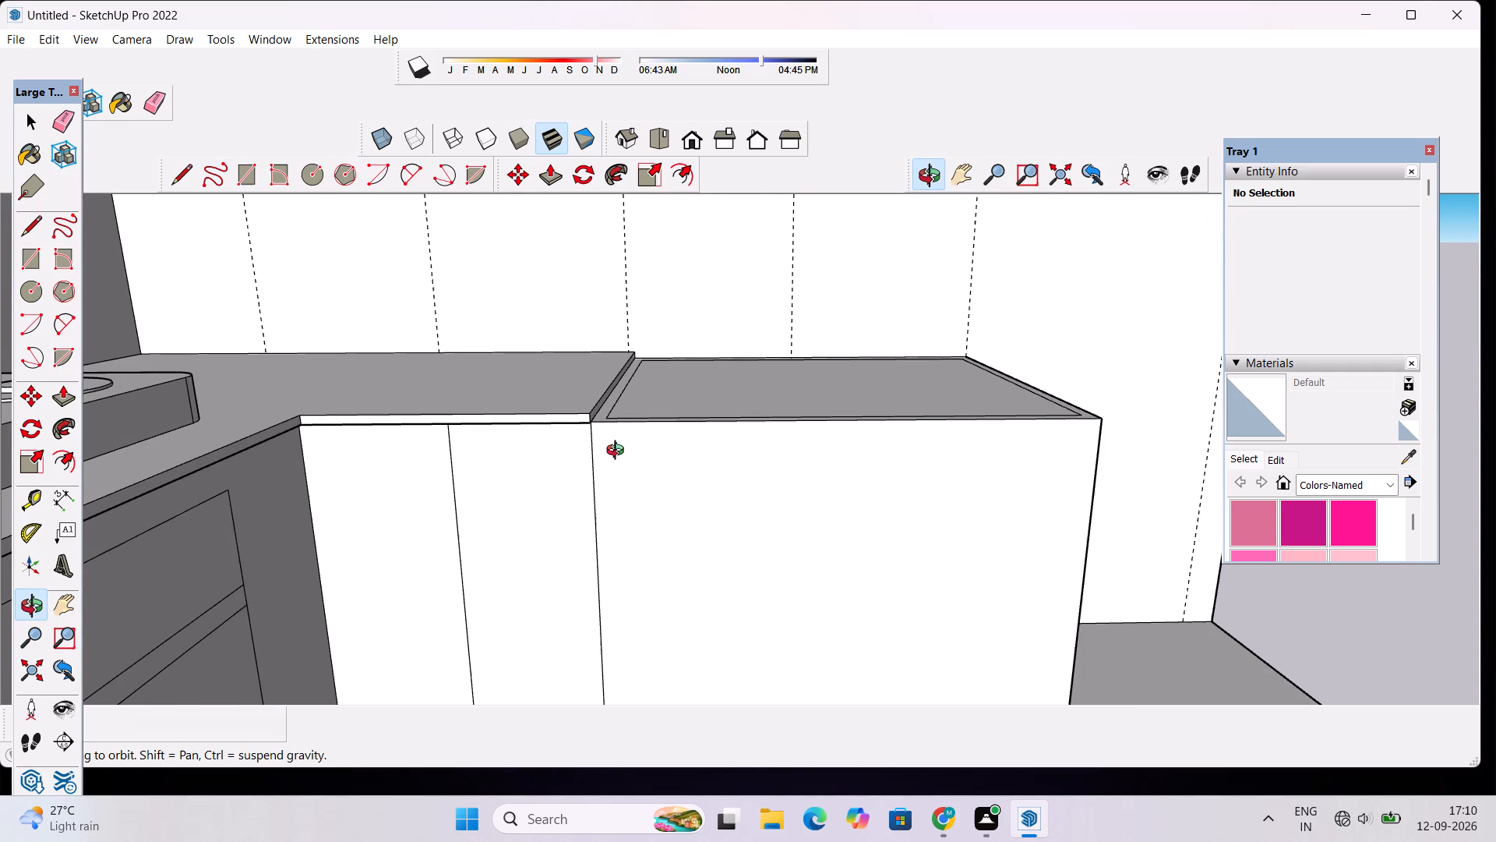
key("l")
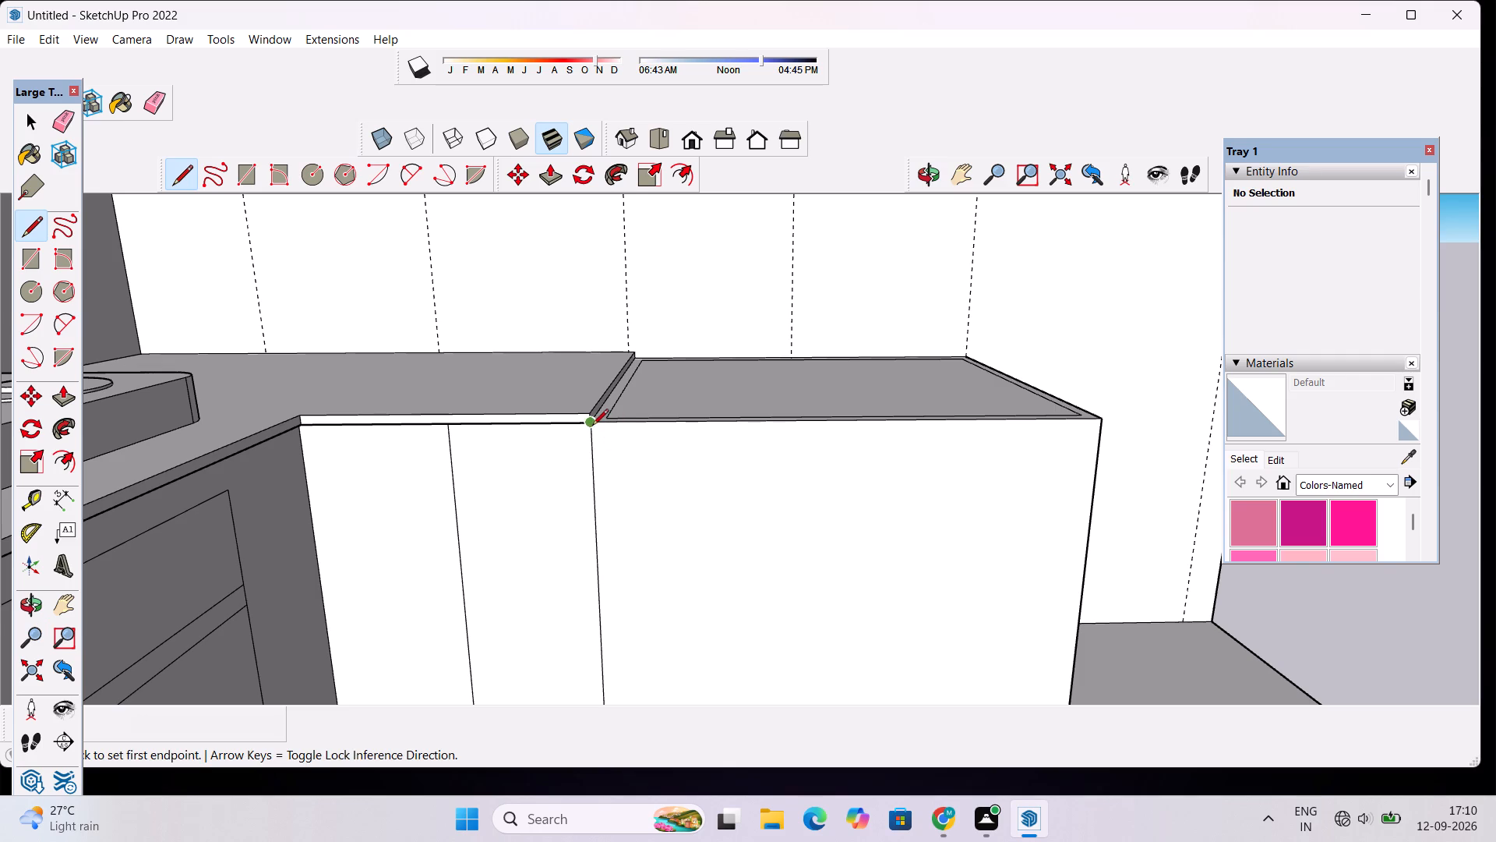
scroll(592, 426, "up", 18)
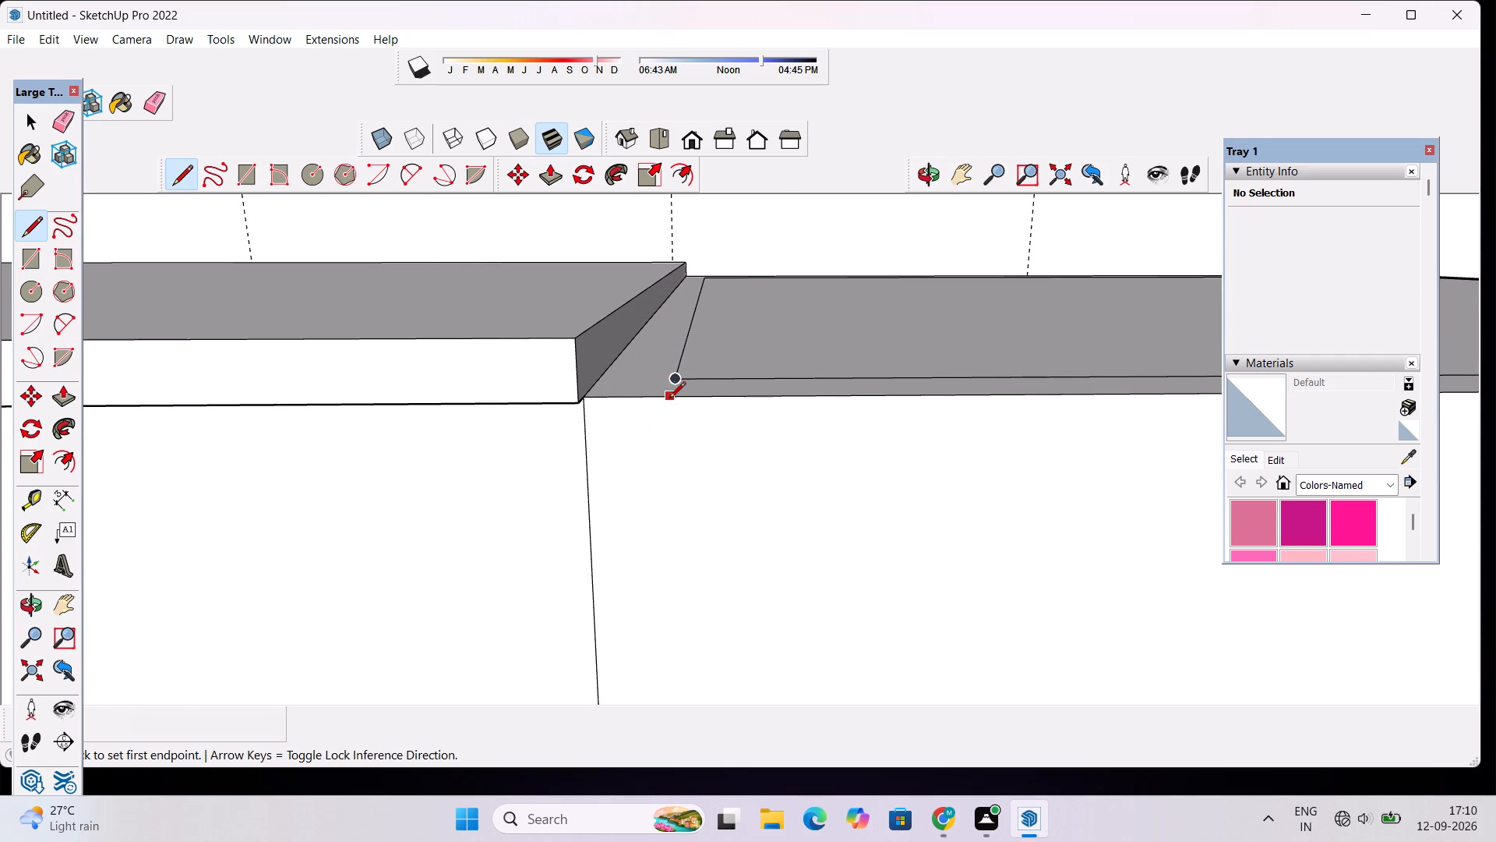
left_click(669, 399)
scroll(672, 450, "down", 10)
scroll(673, 451, "down", 12)
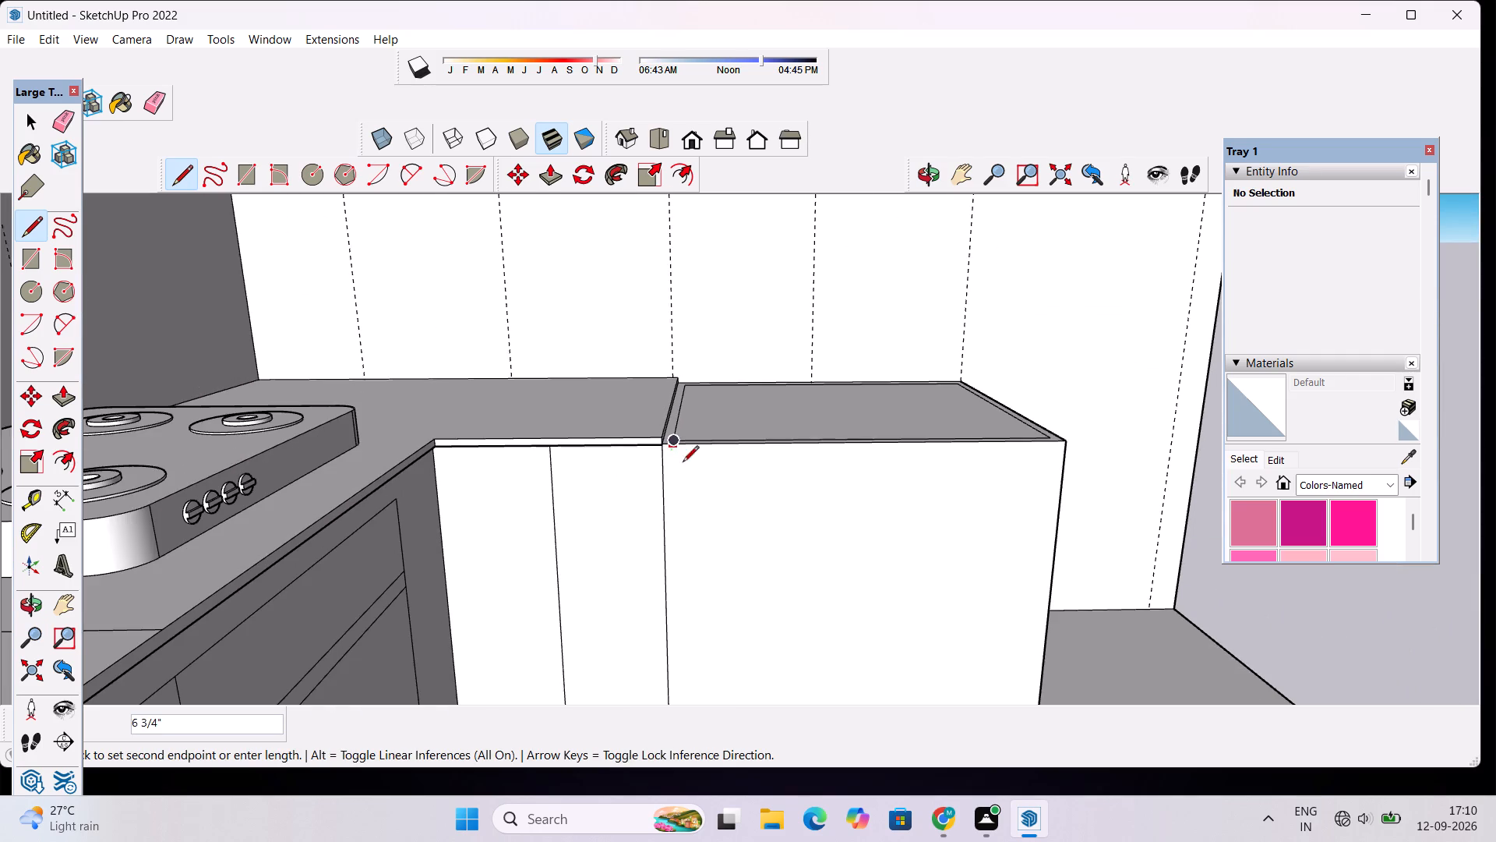
scroll(700, 514, "down", 11)
scroll(707, 566, "up", 10)
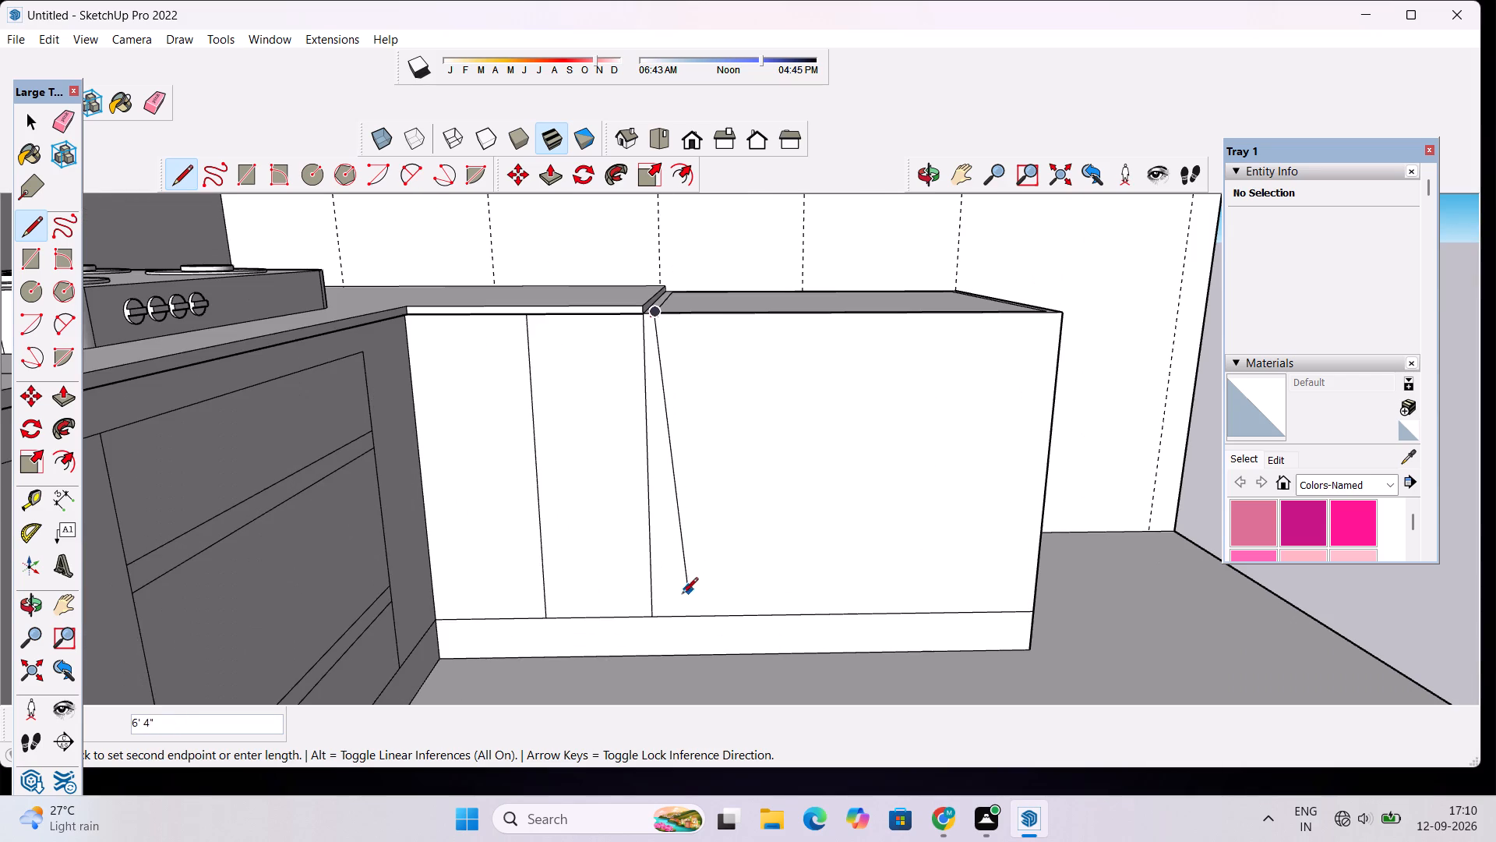
scroll(665, 607, "up", 5)
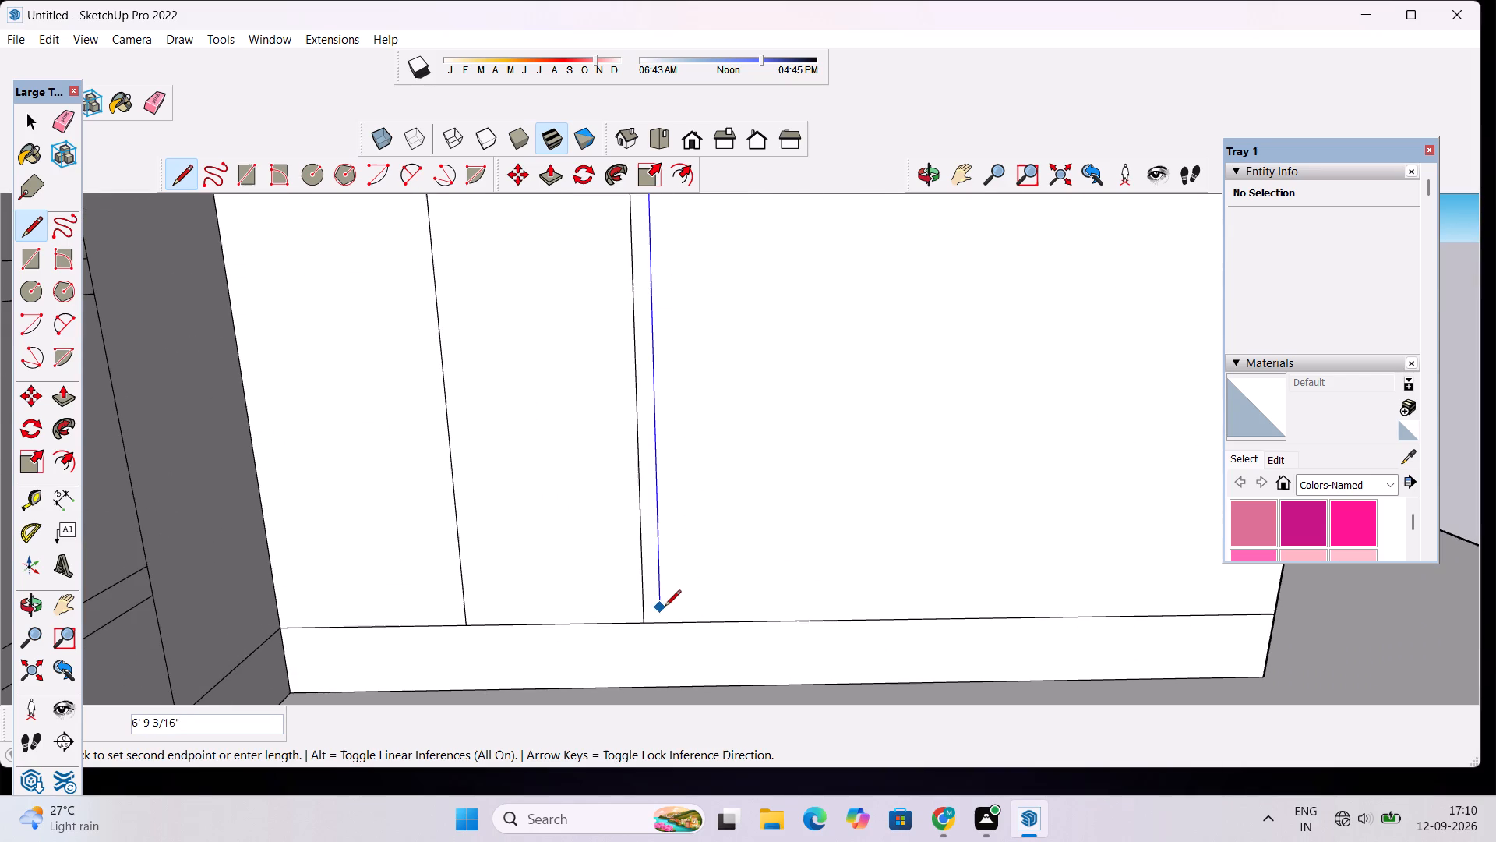
left_click(662, 623)
scroll(662, 623, "down", 13)
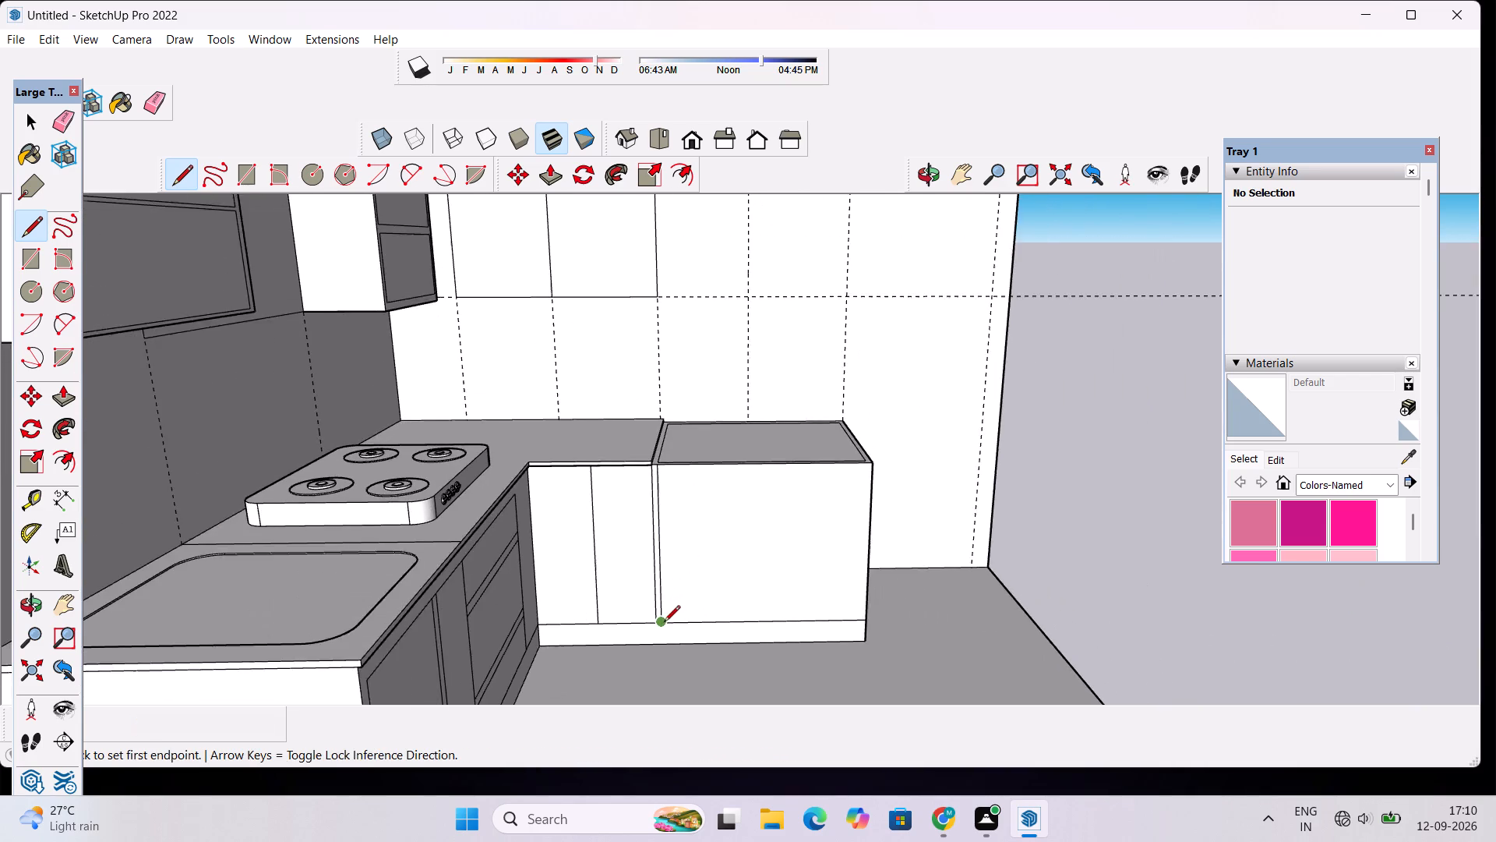
key("space")
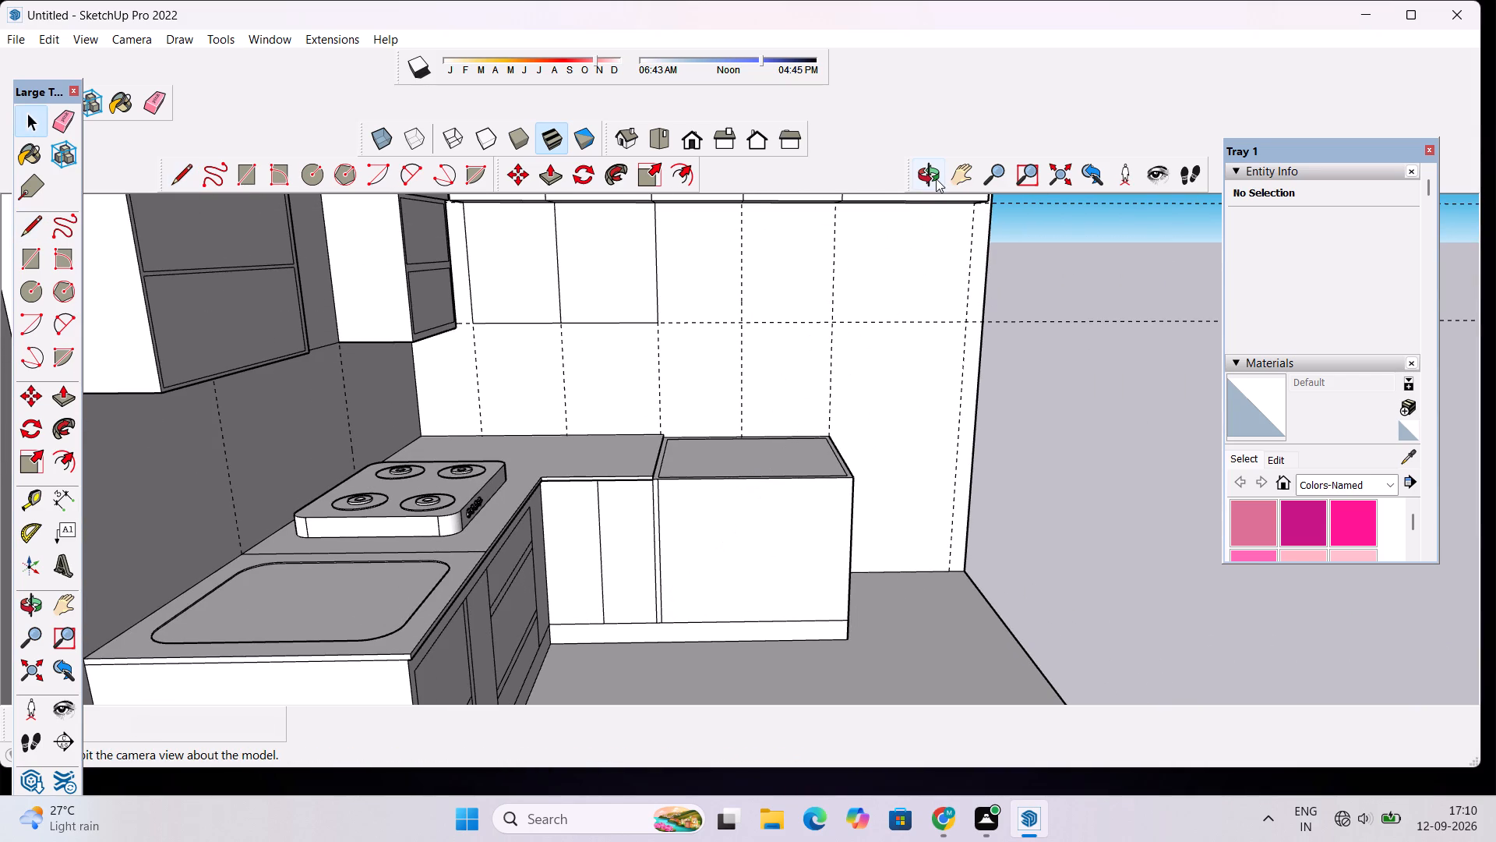
Draw a narrow horizontal rectangle about 3' 5" by 3 1/2" on the wide cabinet's front, centred just below its top edge.
left_click(935, 176)
left_click_drag(819, 344, 760, 419)
scroll(756, 386, "down", 7, "shift")
scroll(711, 489, "up", 9, "shift")
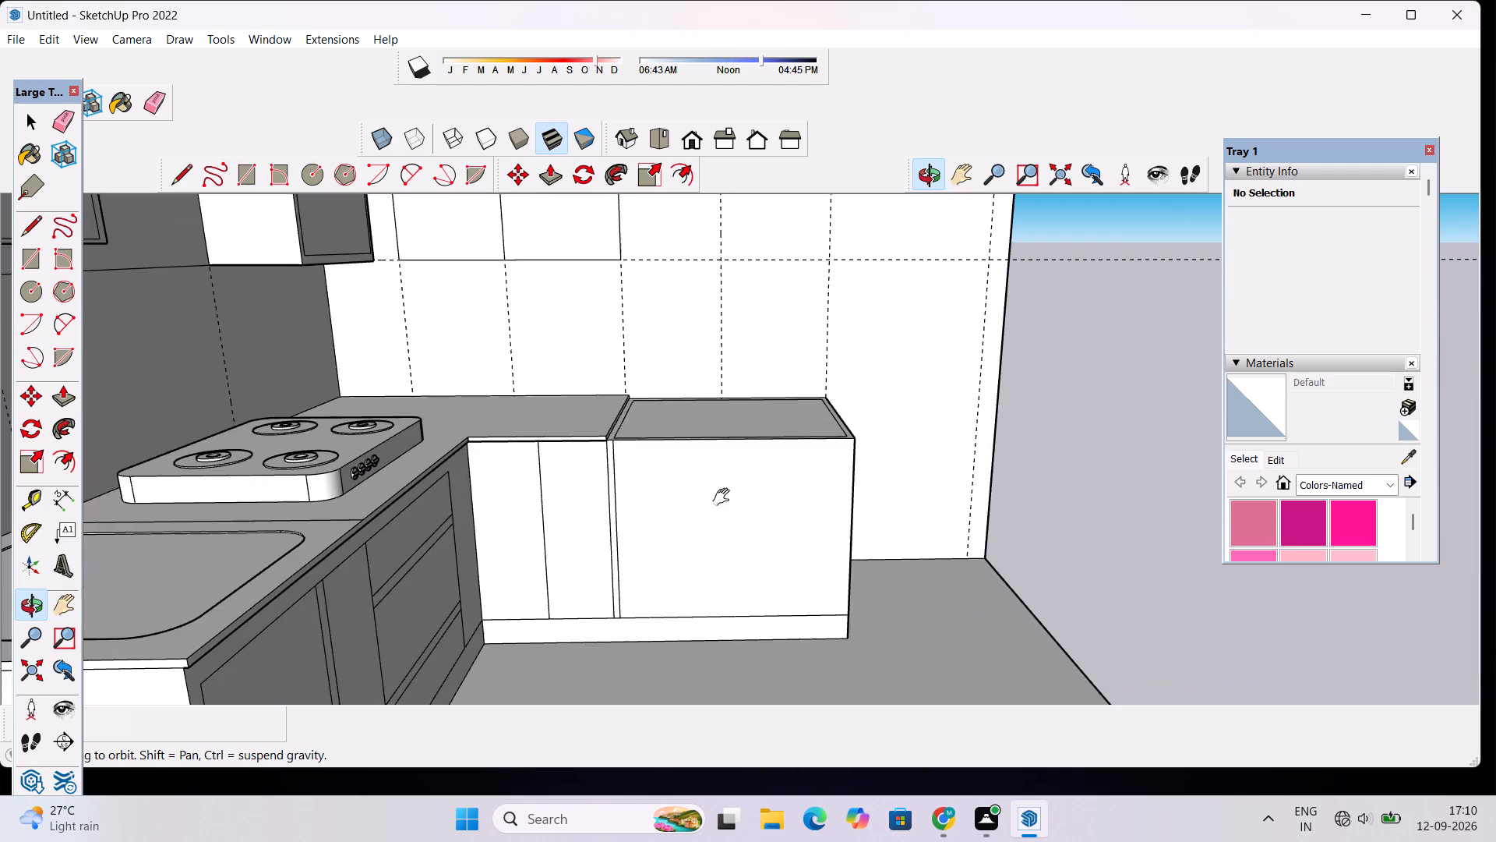
left_click_drag(725, 504, 704, 425, "shift")
scroll(704, 425, "up", 2)
key("space")
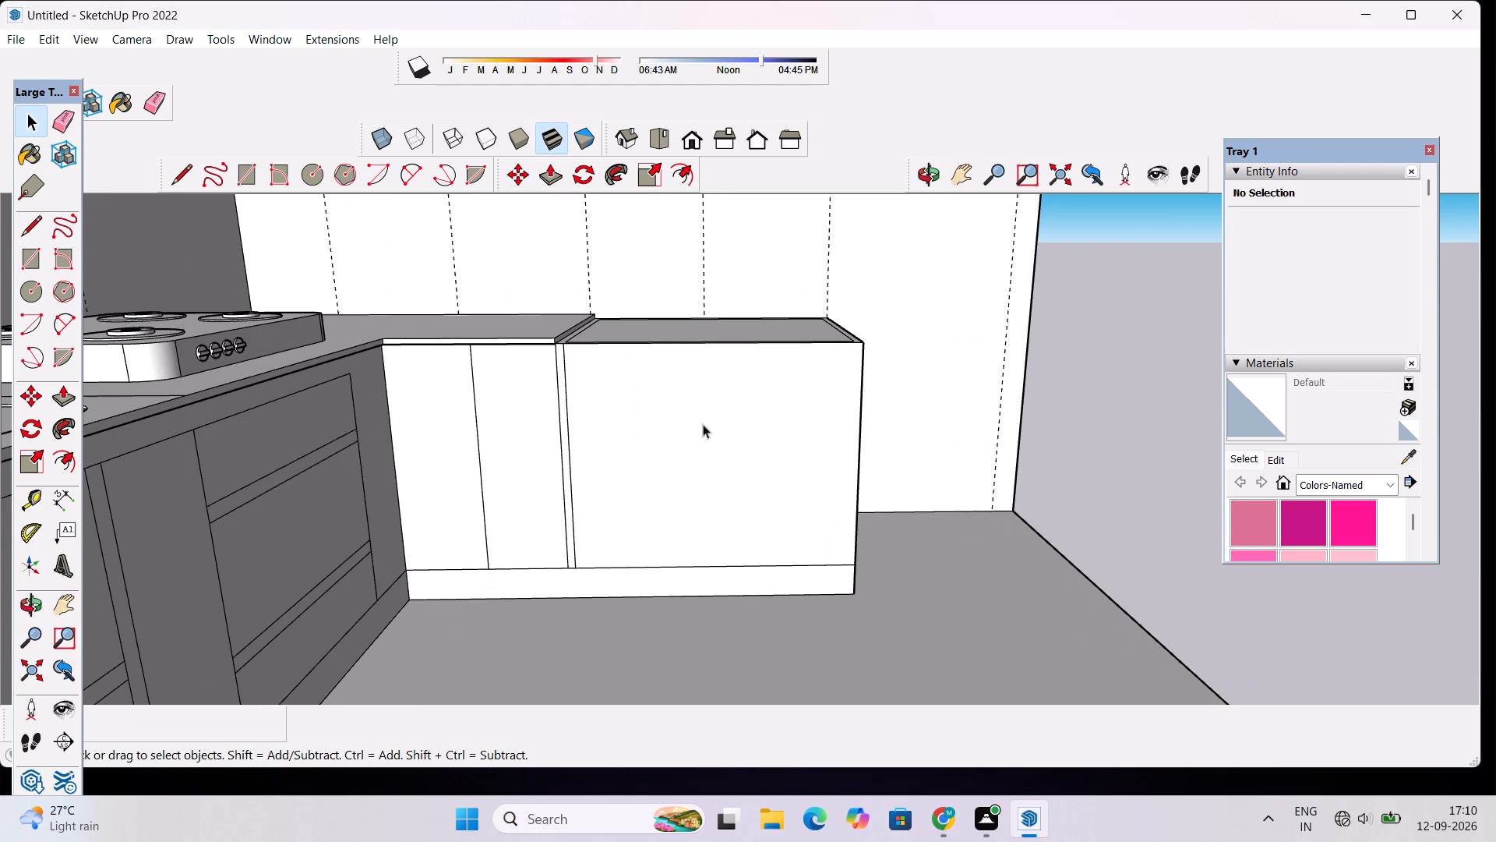
scroll(681, 437, "up", 2)
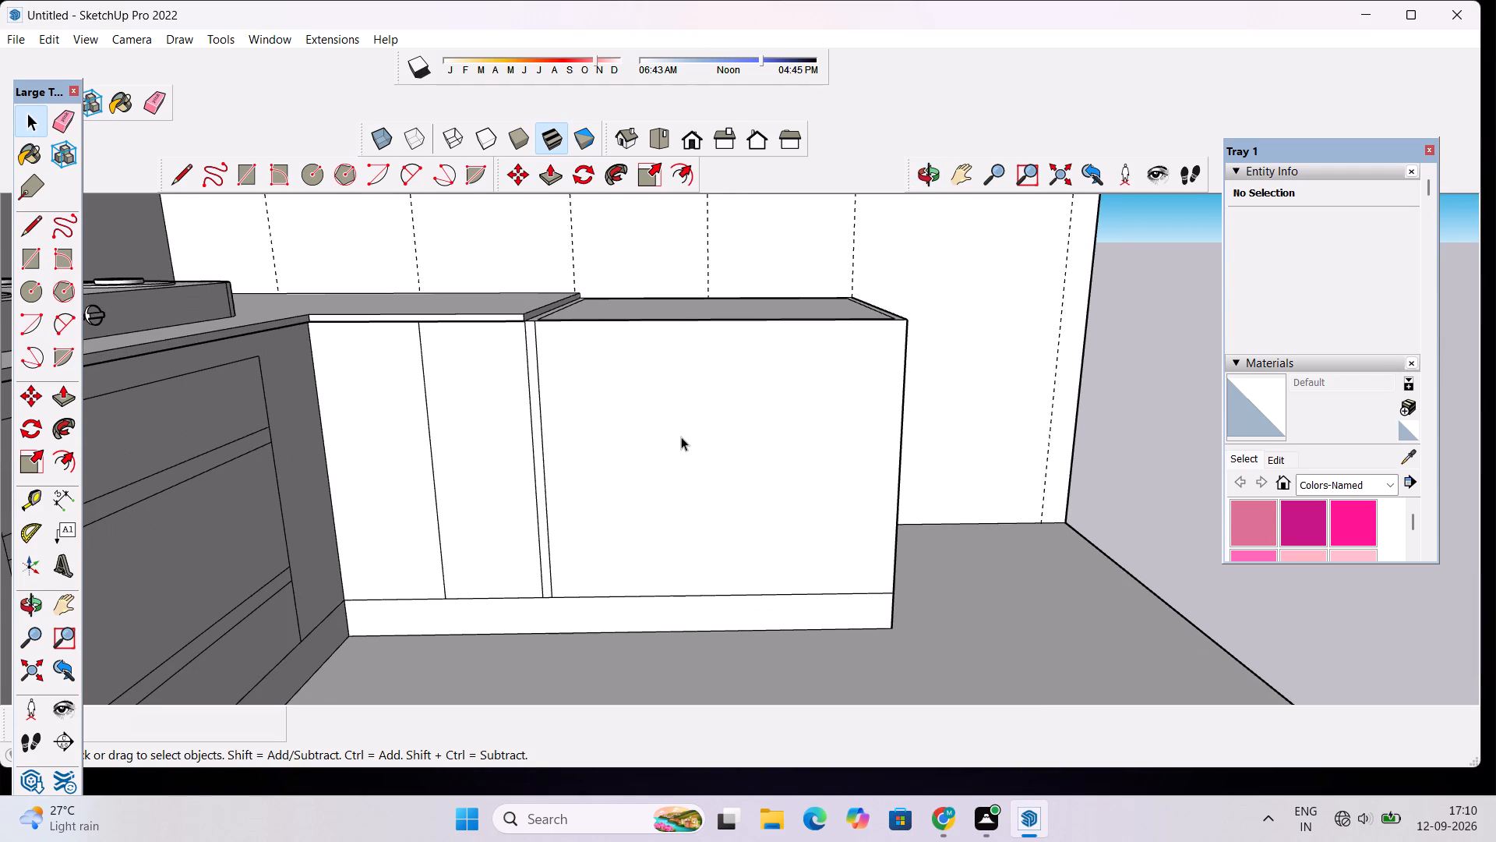
key("r")
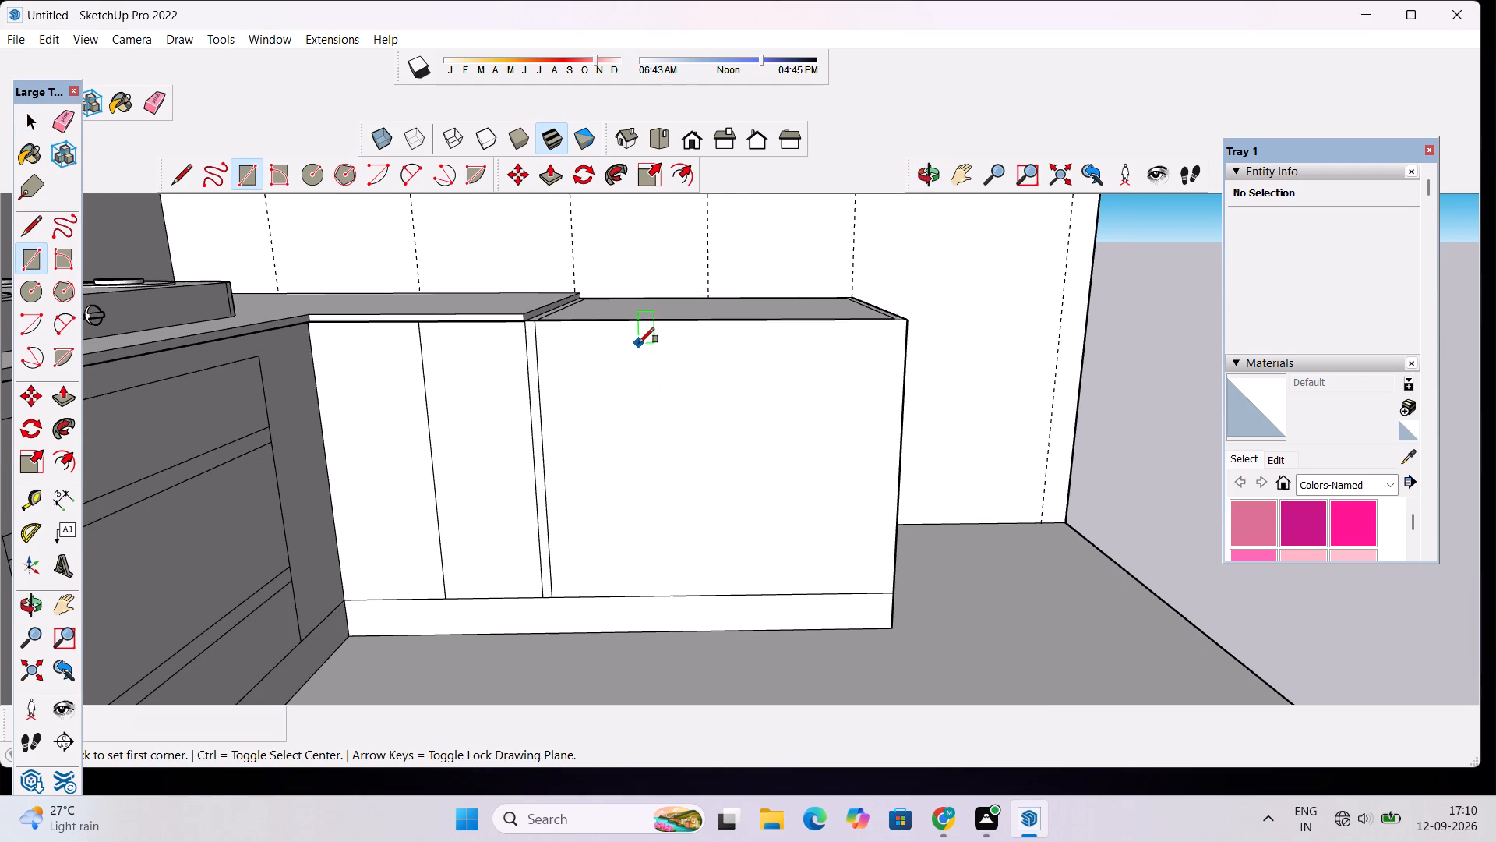
left_click(639, 343)
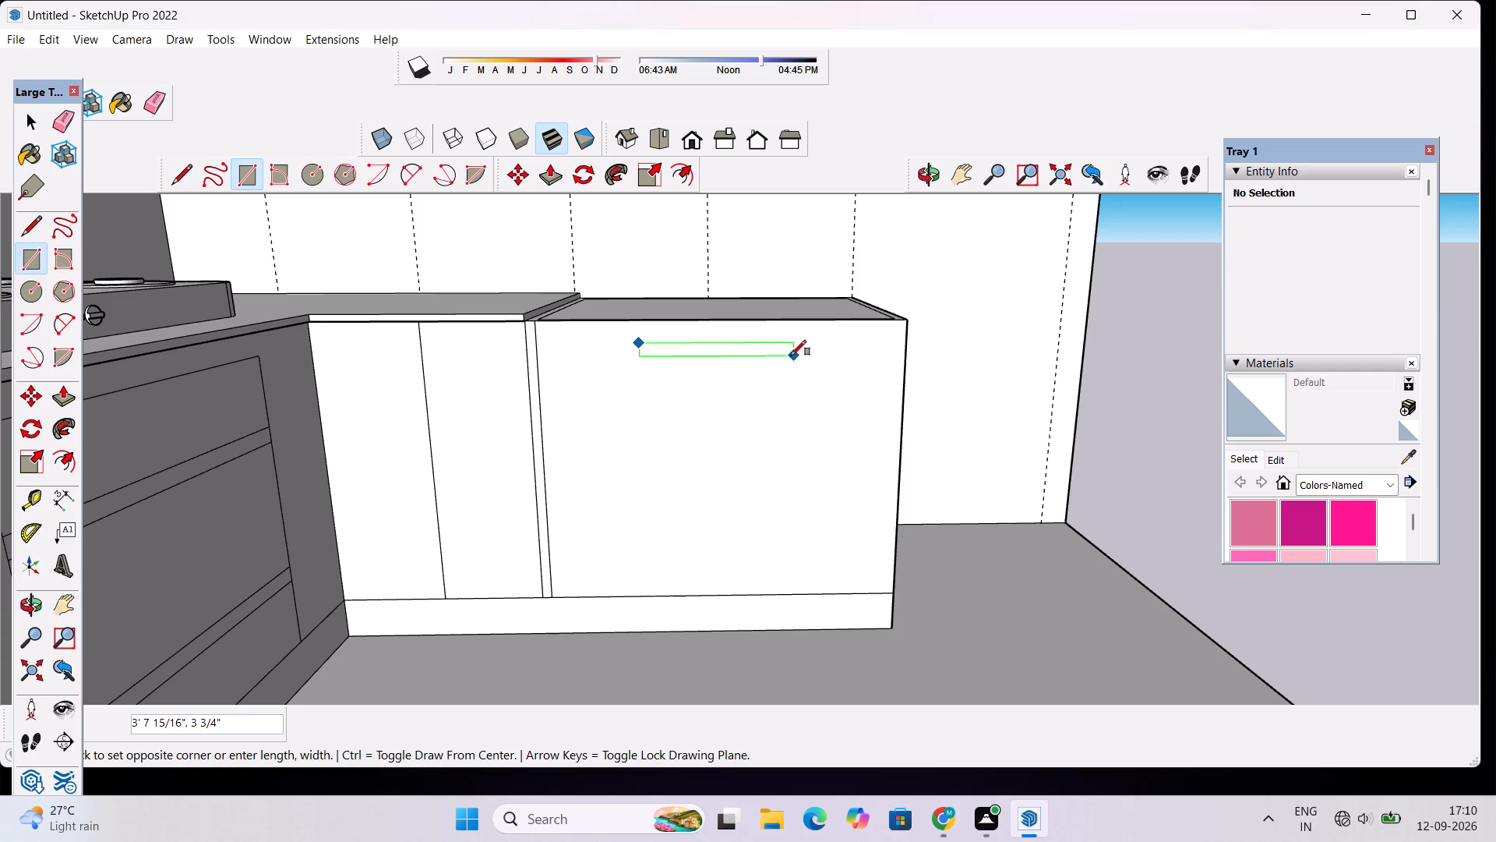
left_click(785, 355)
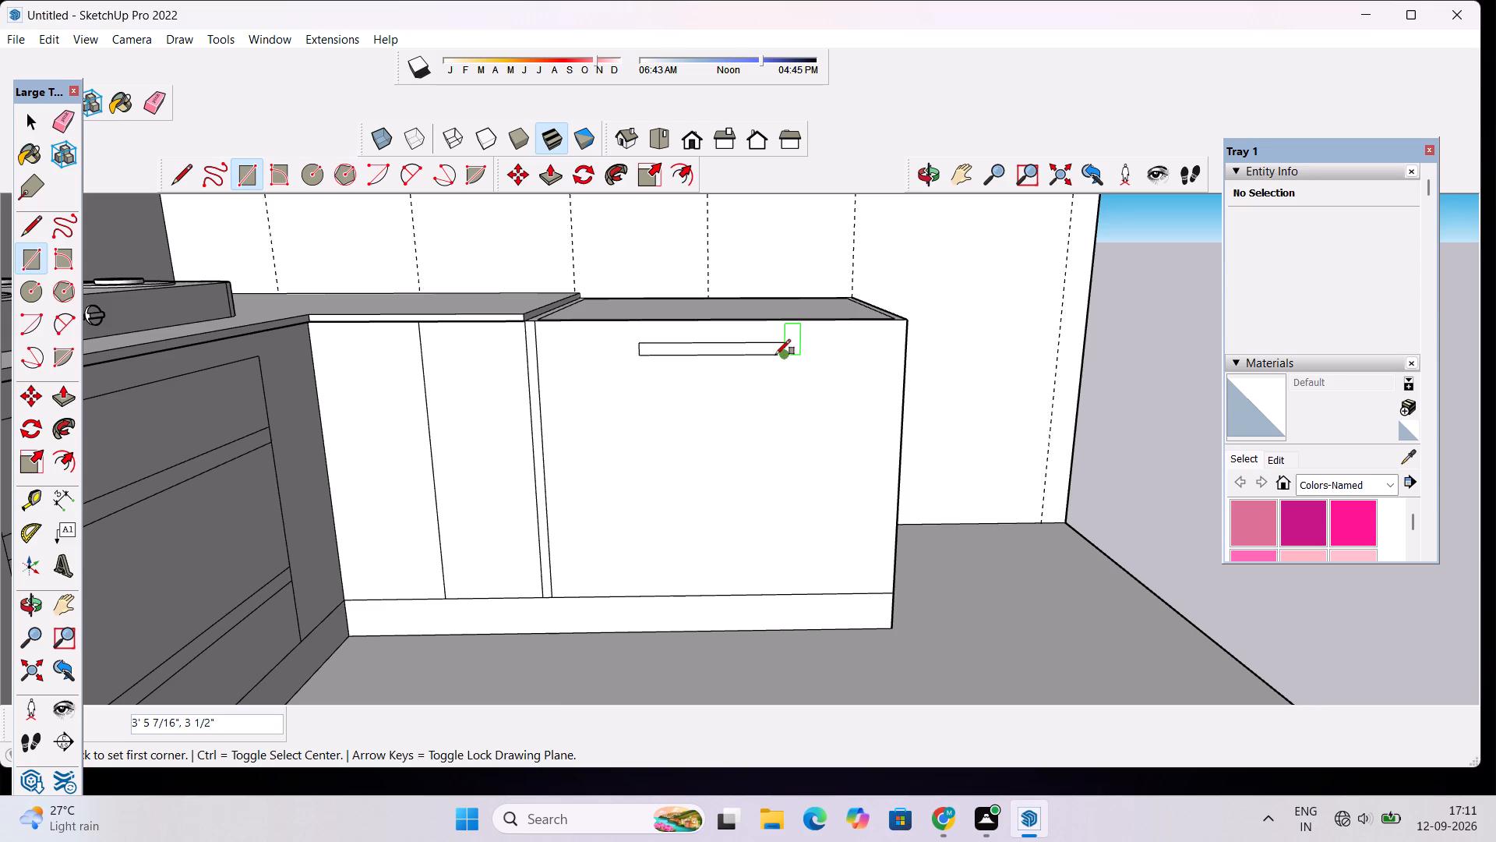
key("space")
Draw a circle of about 1" radius inside the narrow front rectangle, near its counter-side end.
scroll(642, 348, "up", 11)
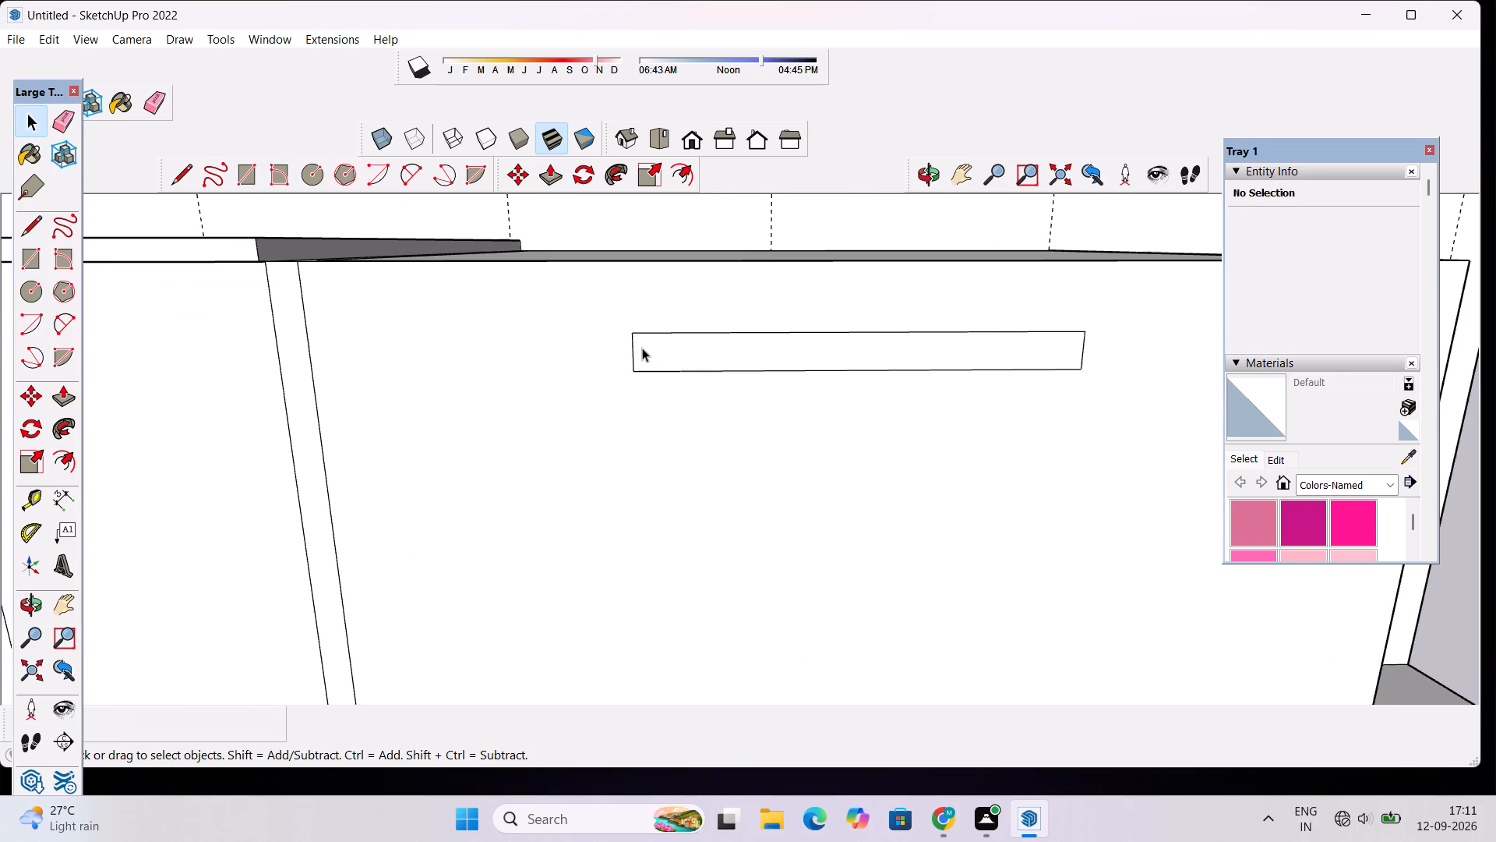
key("c")
scroll(644, 348, "up", 3)
left_click(679, 354)
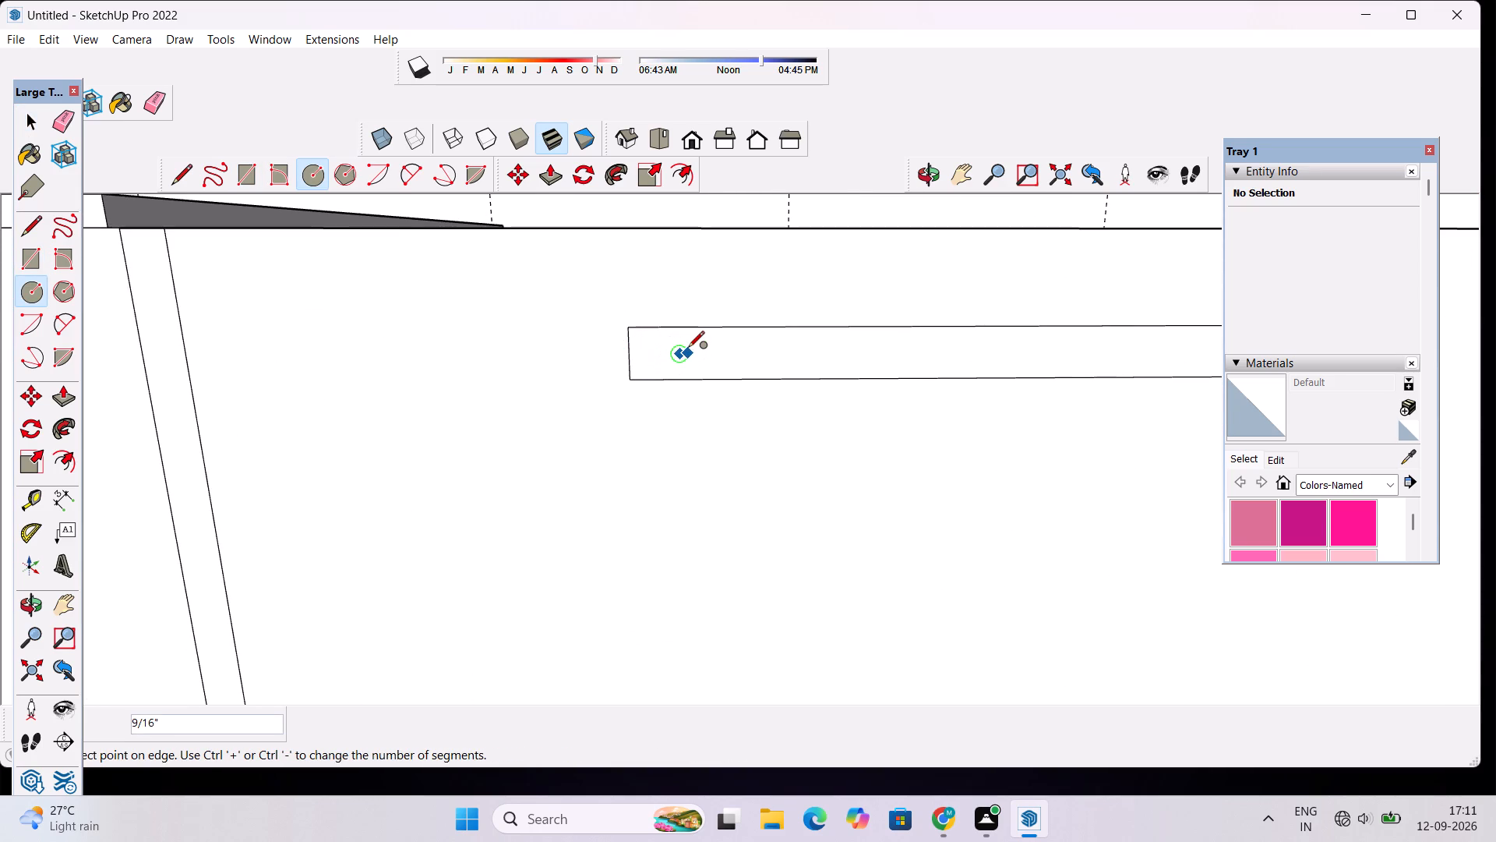
left_click(694, 345)
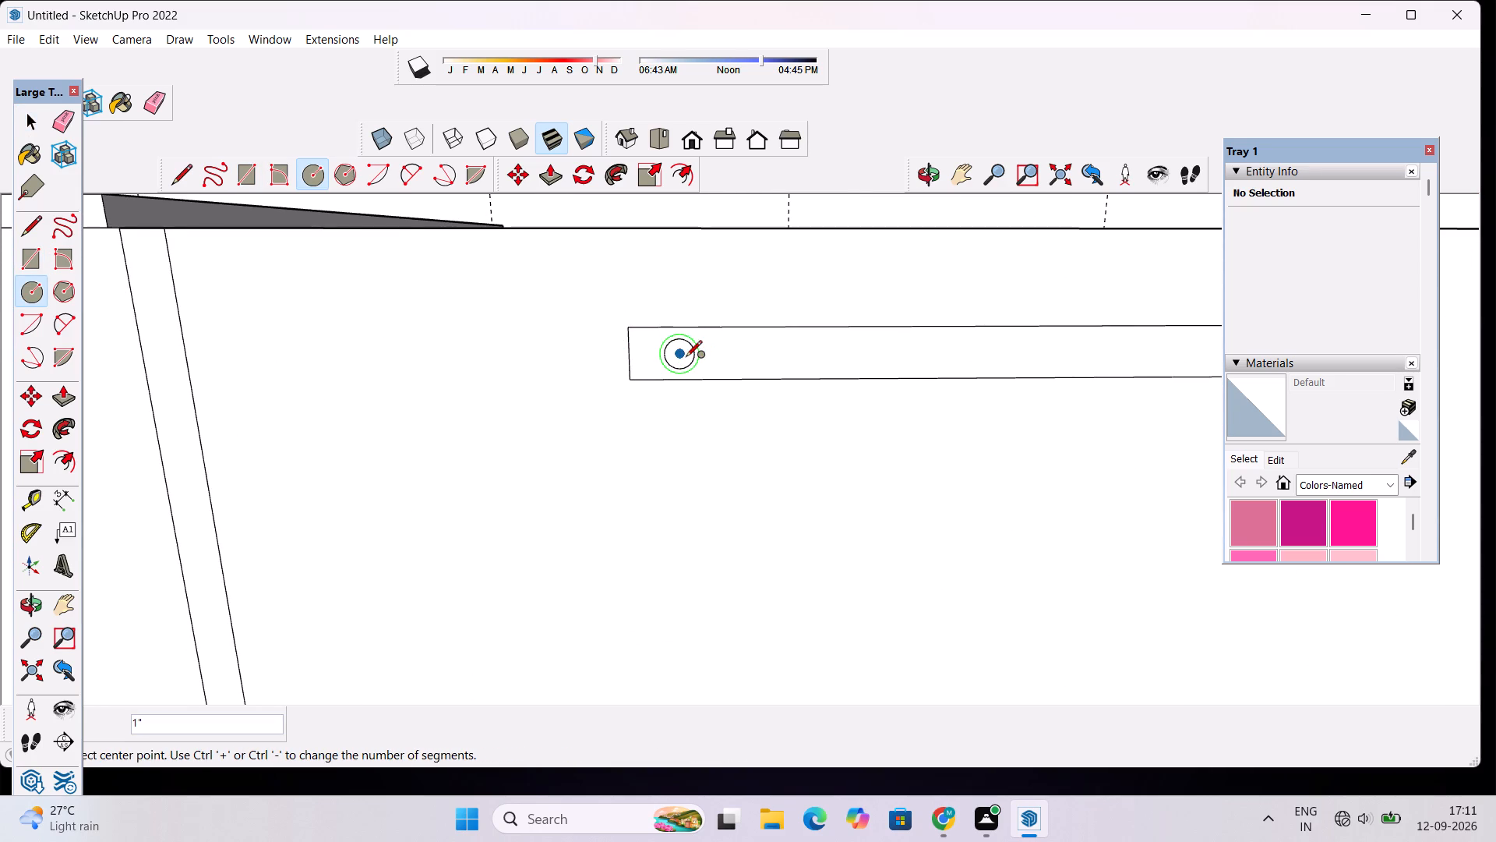
Copy the circle twice along the narrow front strip to make a row of three, spaced about 3 3/16" apart.
key("space")
double_click(678, 356)
key("m")
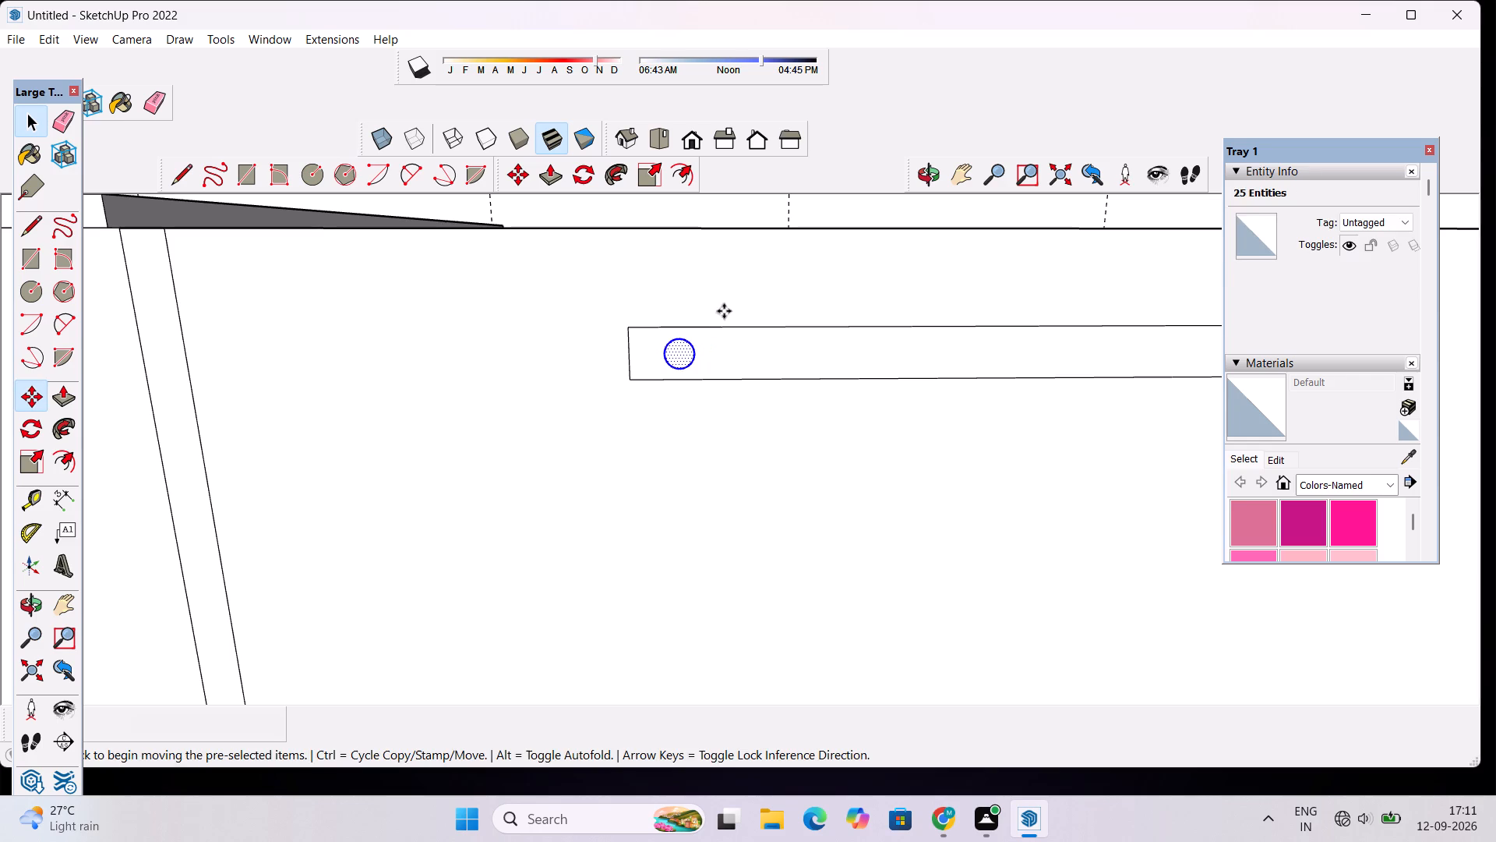
left_click(683, 356)
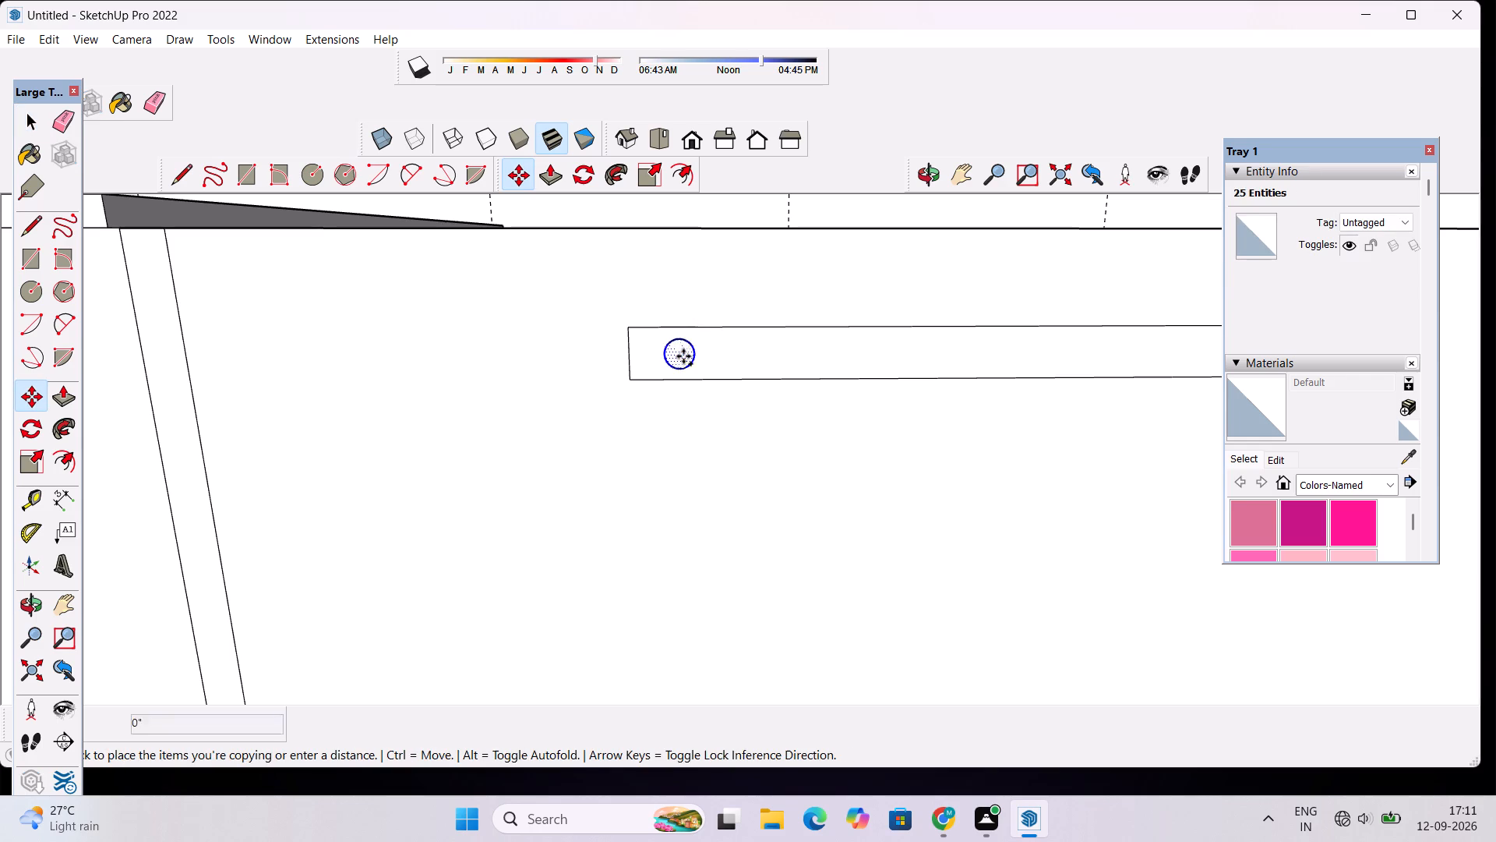
left_click(723, 355)
left_click(725, 355)
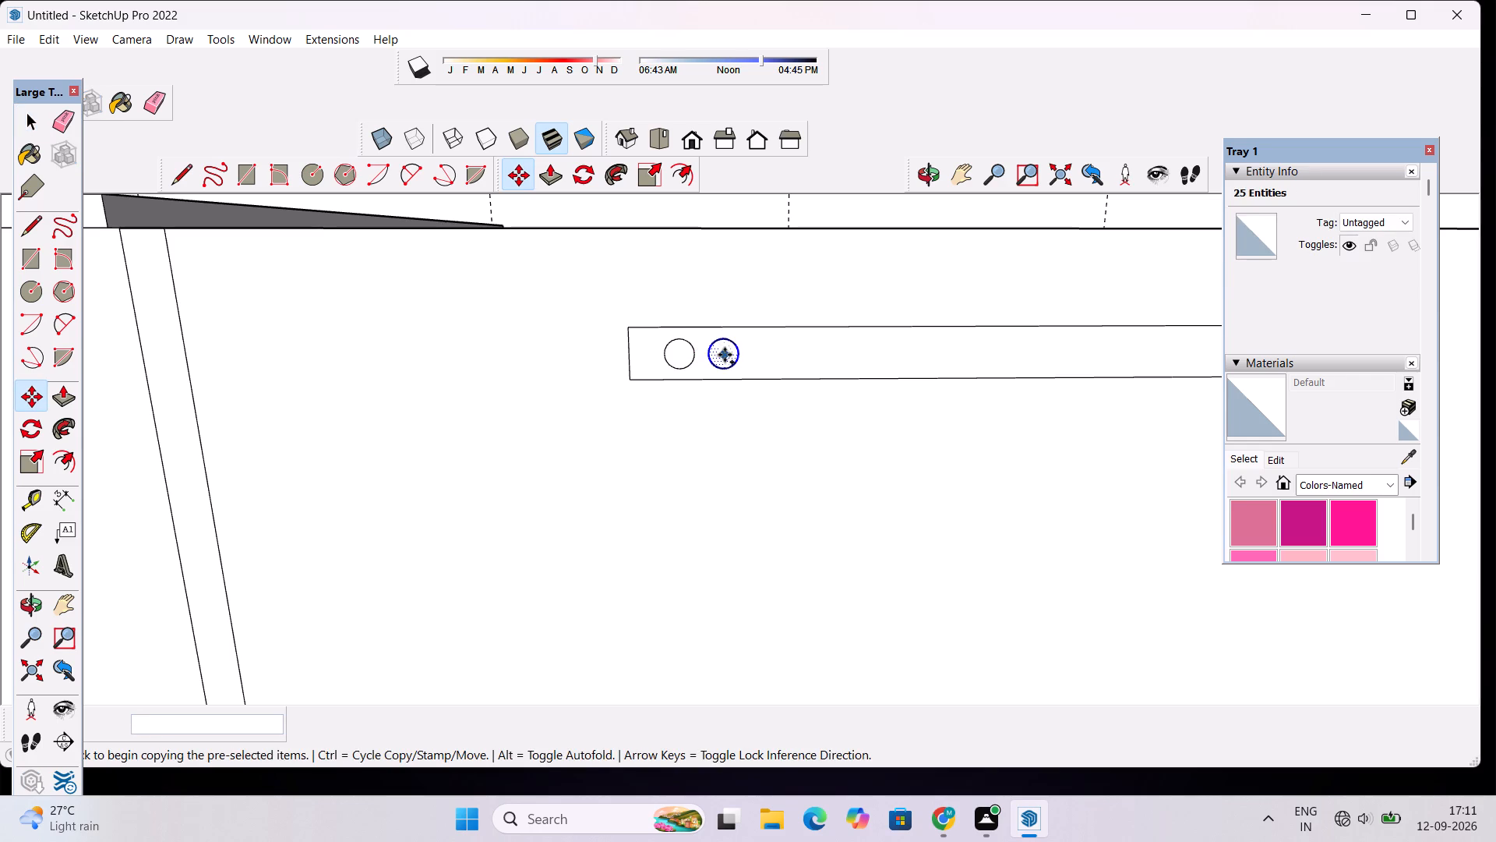
left_click(772, 356)
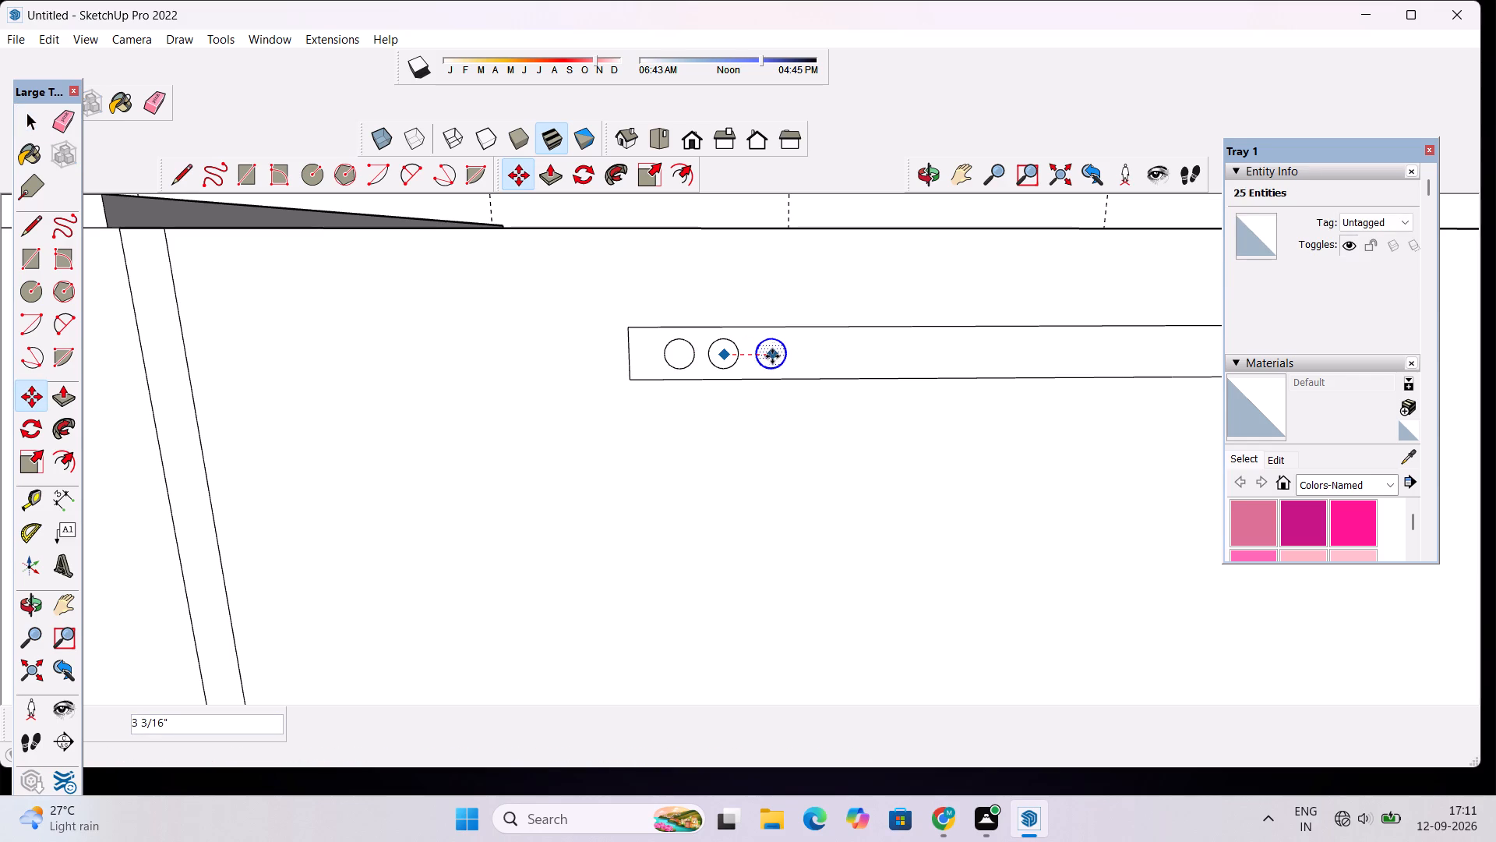
scroll(772, 356, "down", 6)
key("space")
Push the wide cabinet's exposed end face inward about 2 13/16", up to the edge of the inset top rectangle.
scroll(860, 279, "down", 8)
scroll(983, 254, "down", 8)
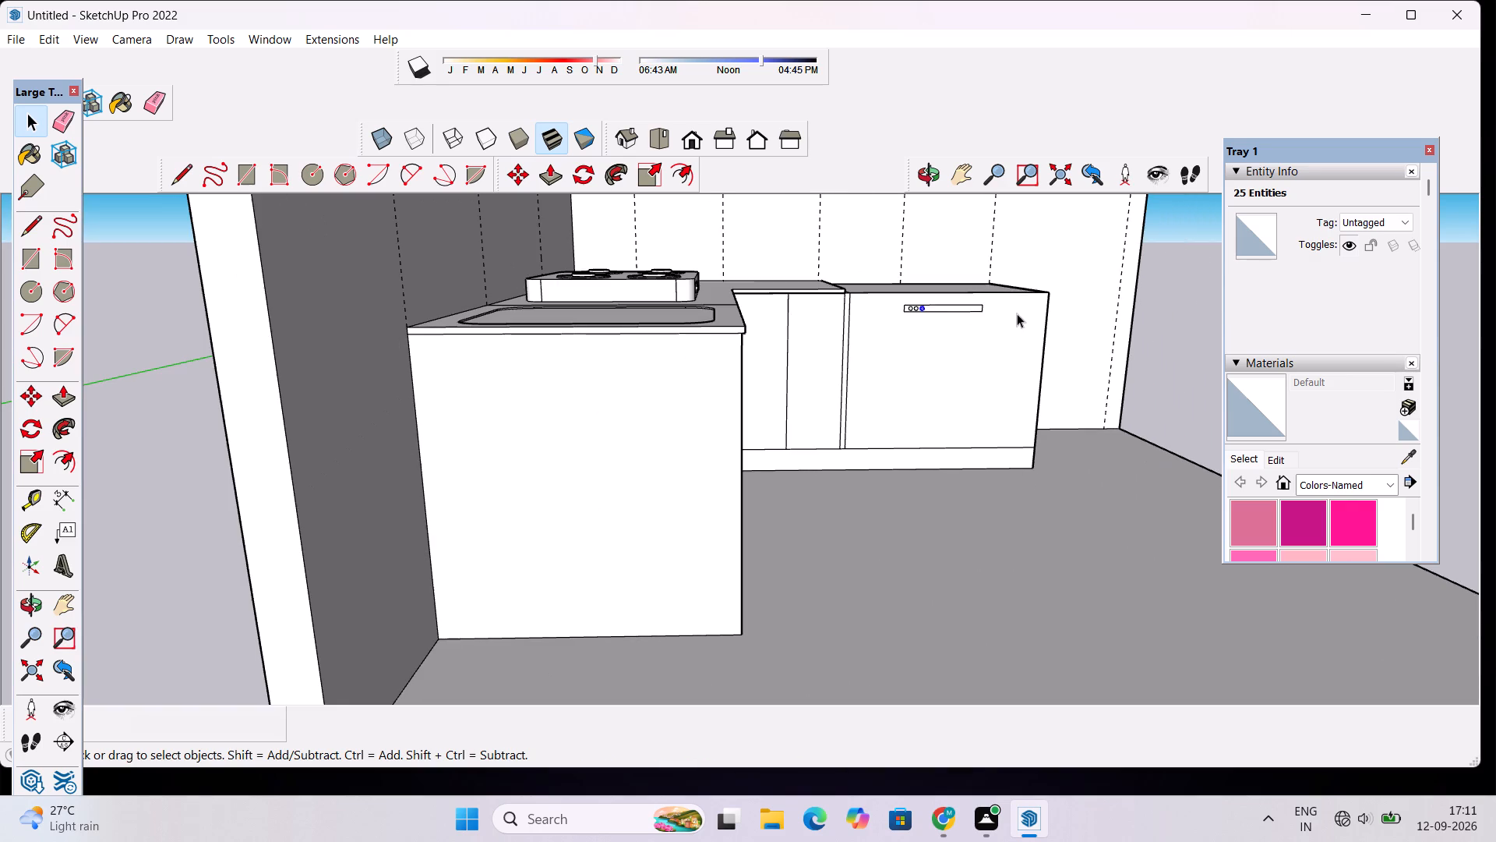
scroll(997, 322, "up", 10)
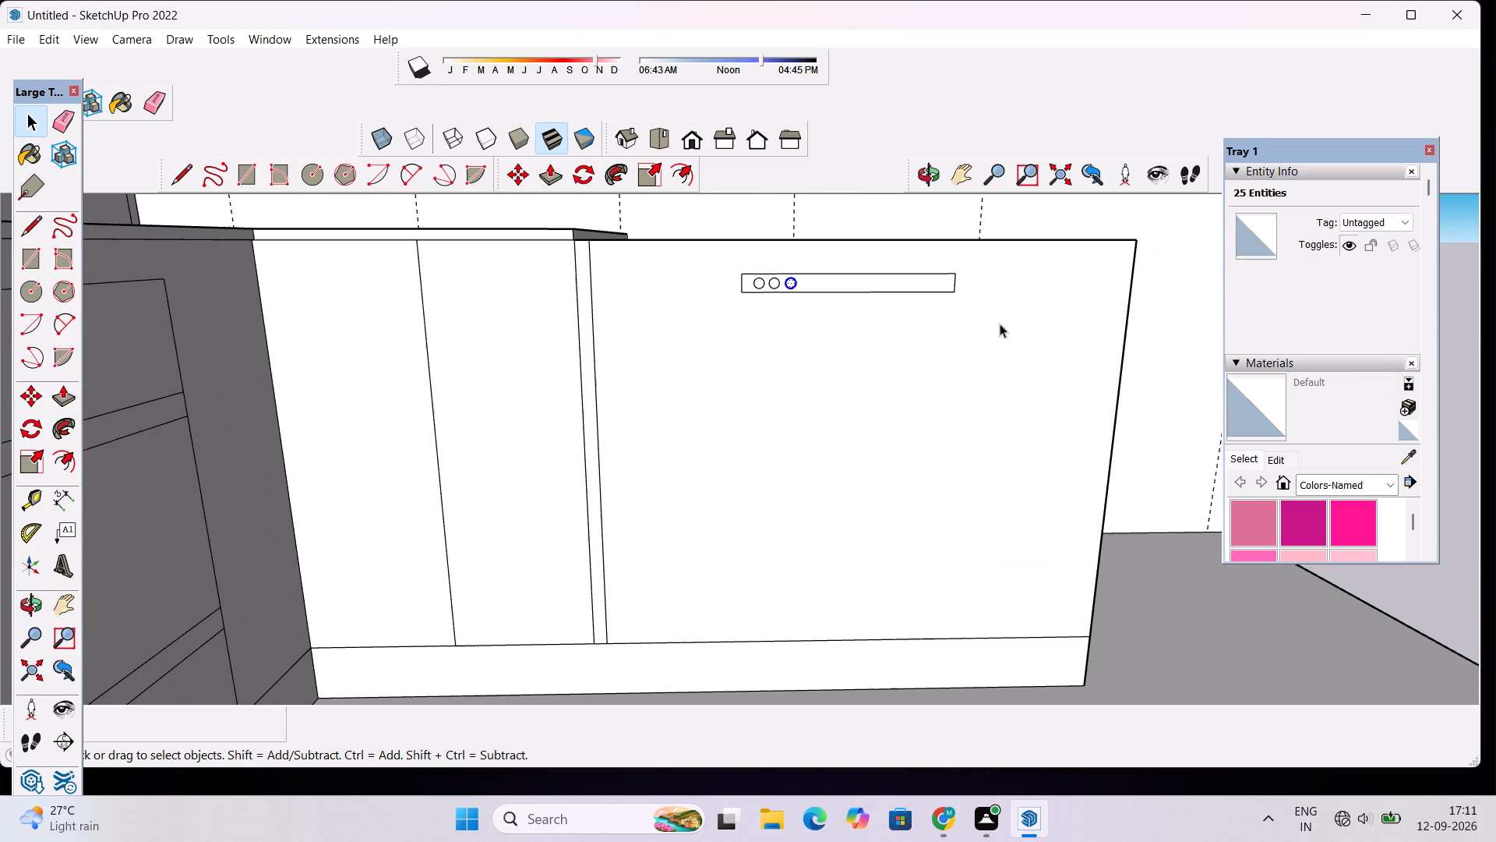
scroll(1000, 322, "down", 9)
left_click(1170, 346)
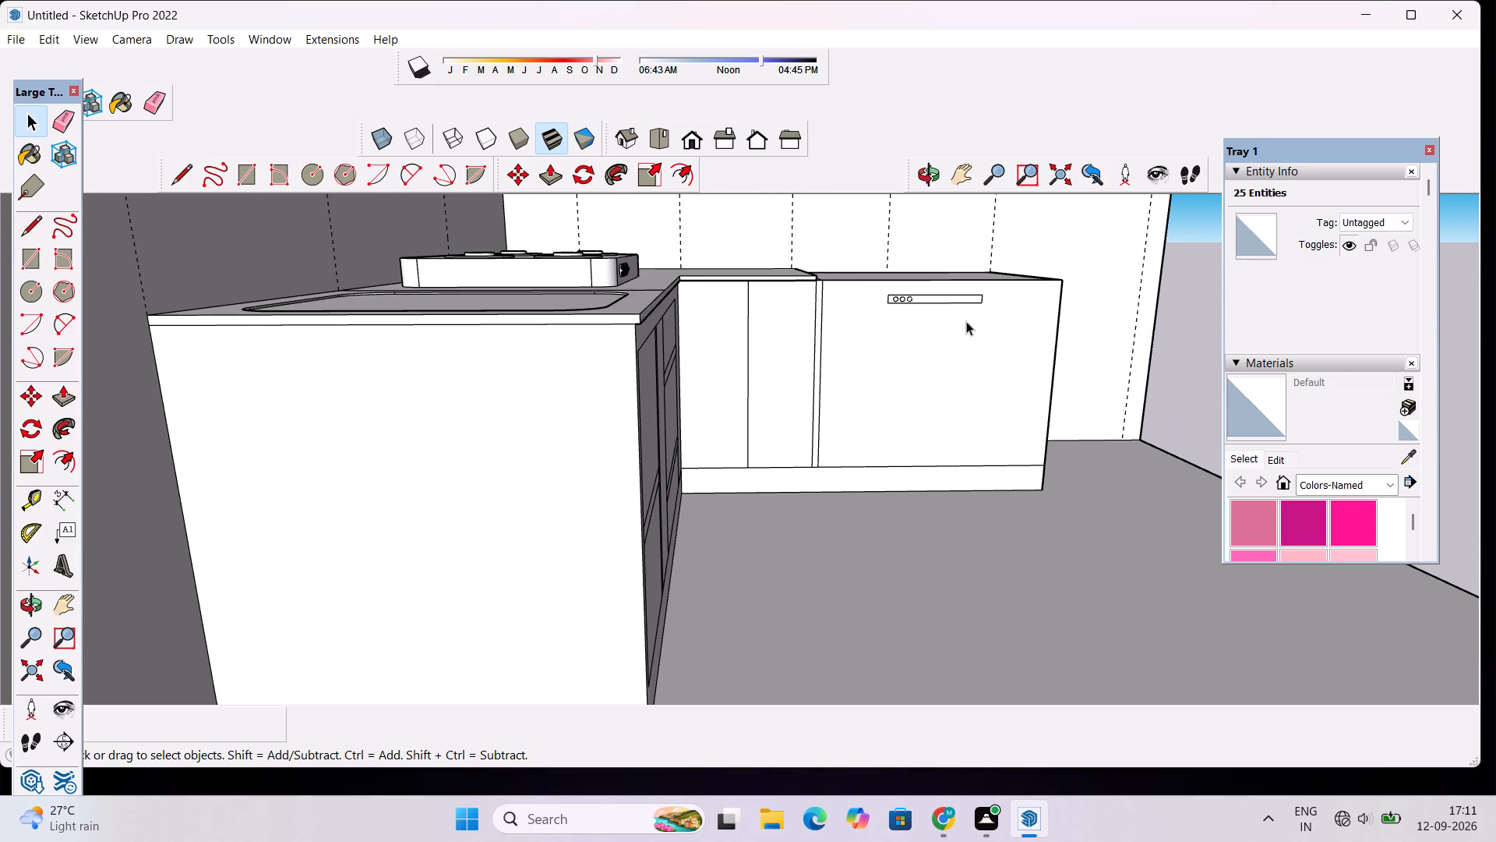
scroll(966, 321, "up", 9)
scroll(998, 278, "down", 5)
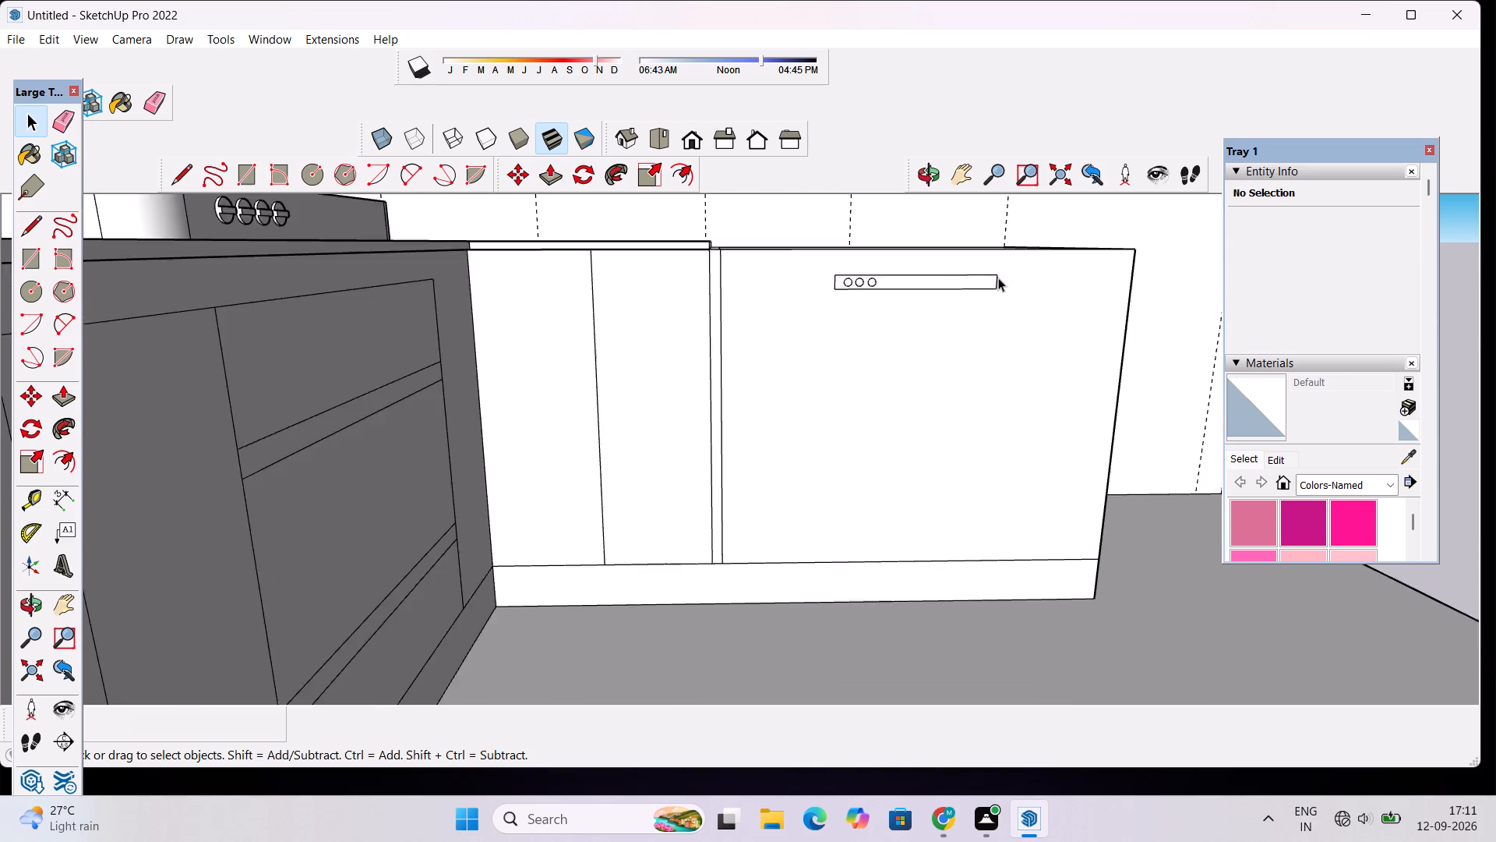
scroll(998, 278, "down", 5)
left_click(932, 181)
left_click_drag(1088, 324, 813, 368)
scroll(813, 368, "down", 10)
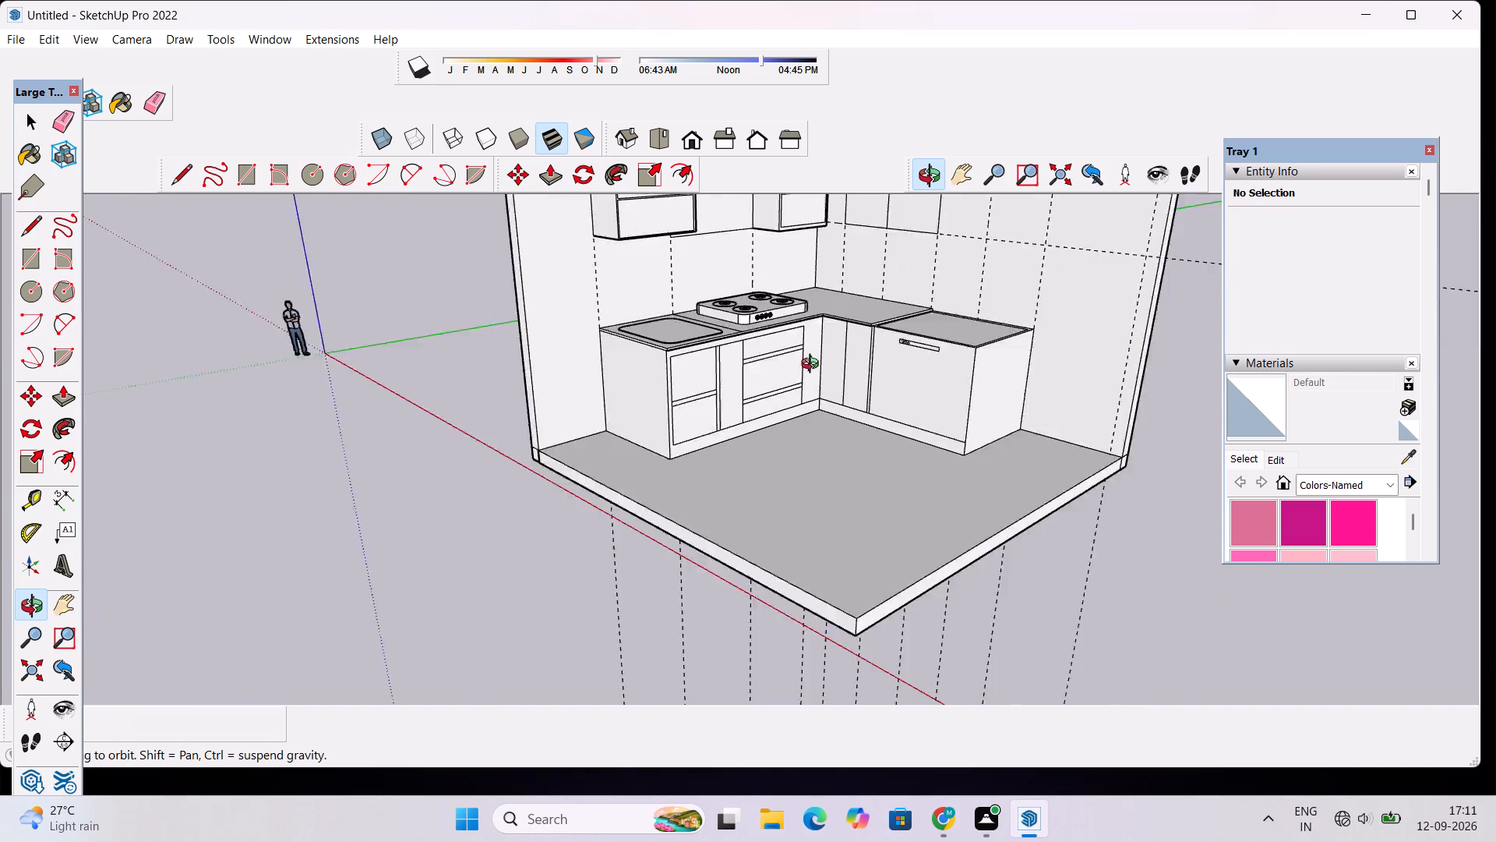
scroll(813, 366, "down", 2)
left_click_drag(1061, 398, 967, 430)
scroll(960, 431, "up", 4)
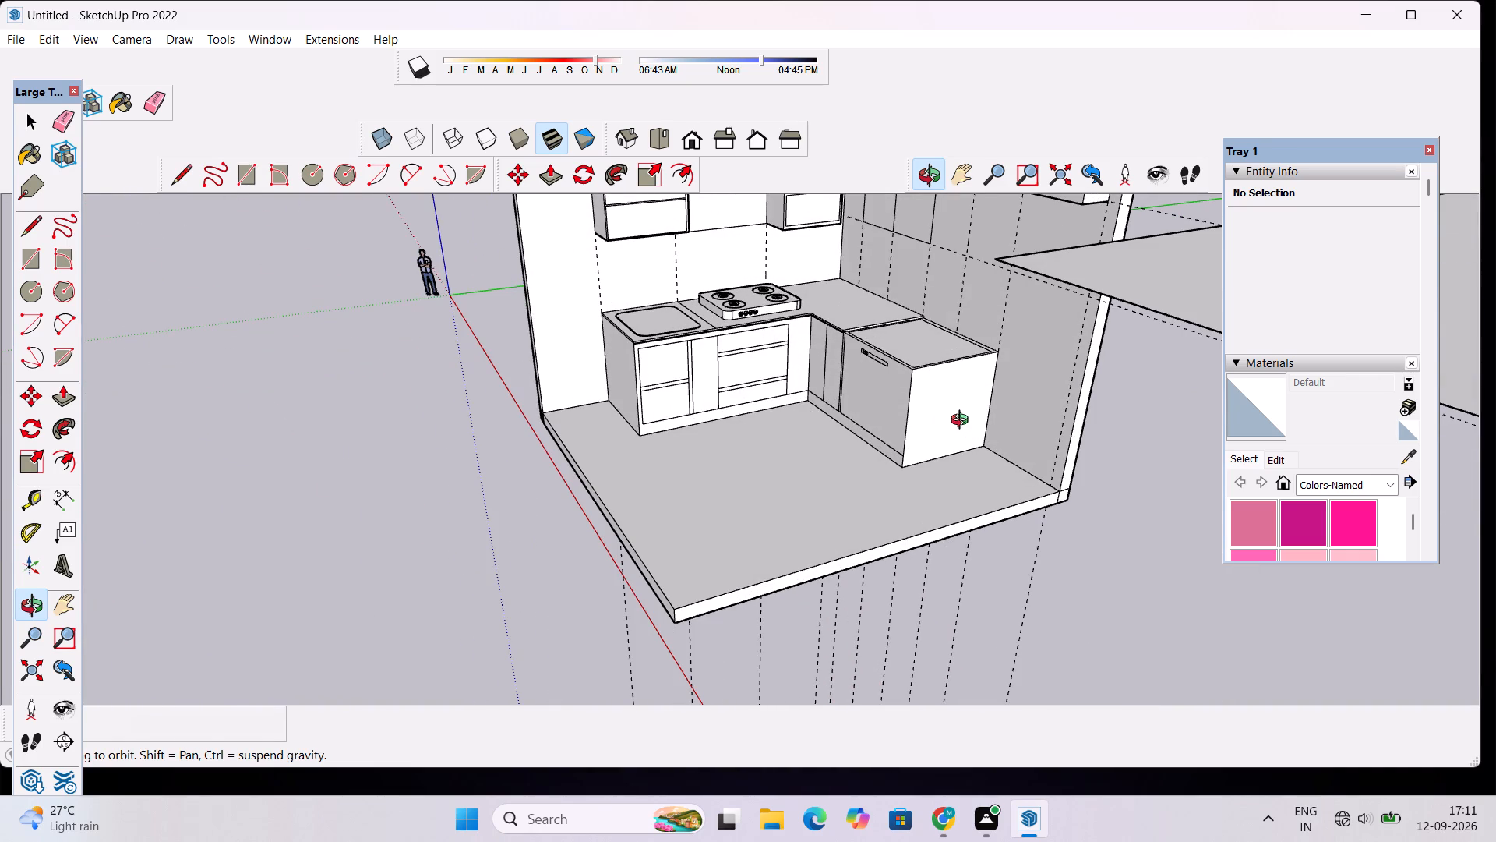
scroll(963, 416, "up", 5)
key("space")
type("p")
left_click(965, 405)
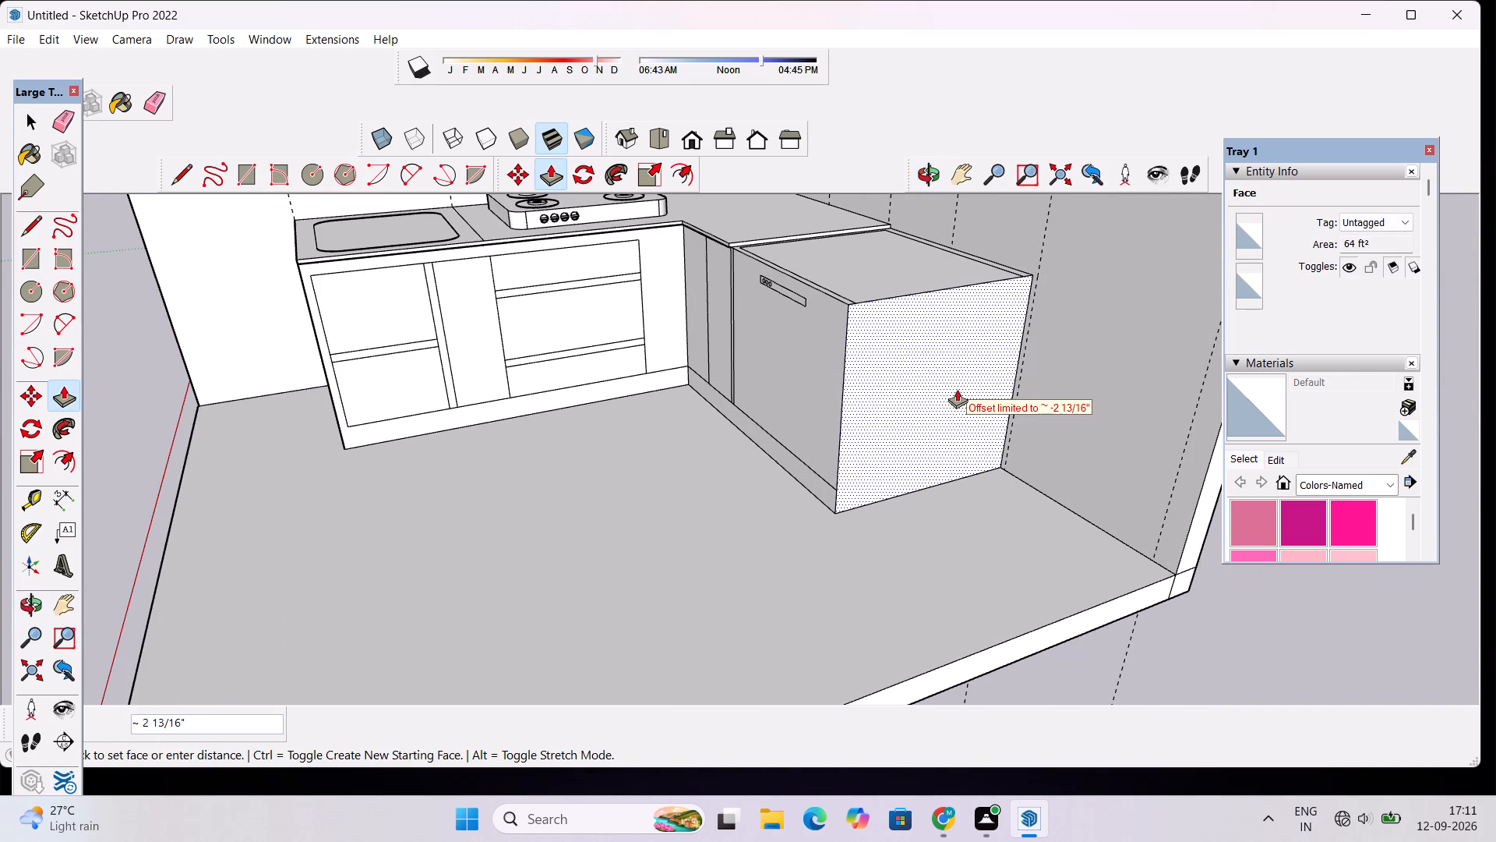
left_click(954, 384)
Shorten the narrow front strip by moving its far short edge towards the circles, leaving some space past the third circle.
scroll(876, 389, "up", 7)
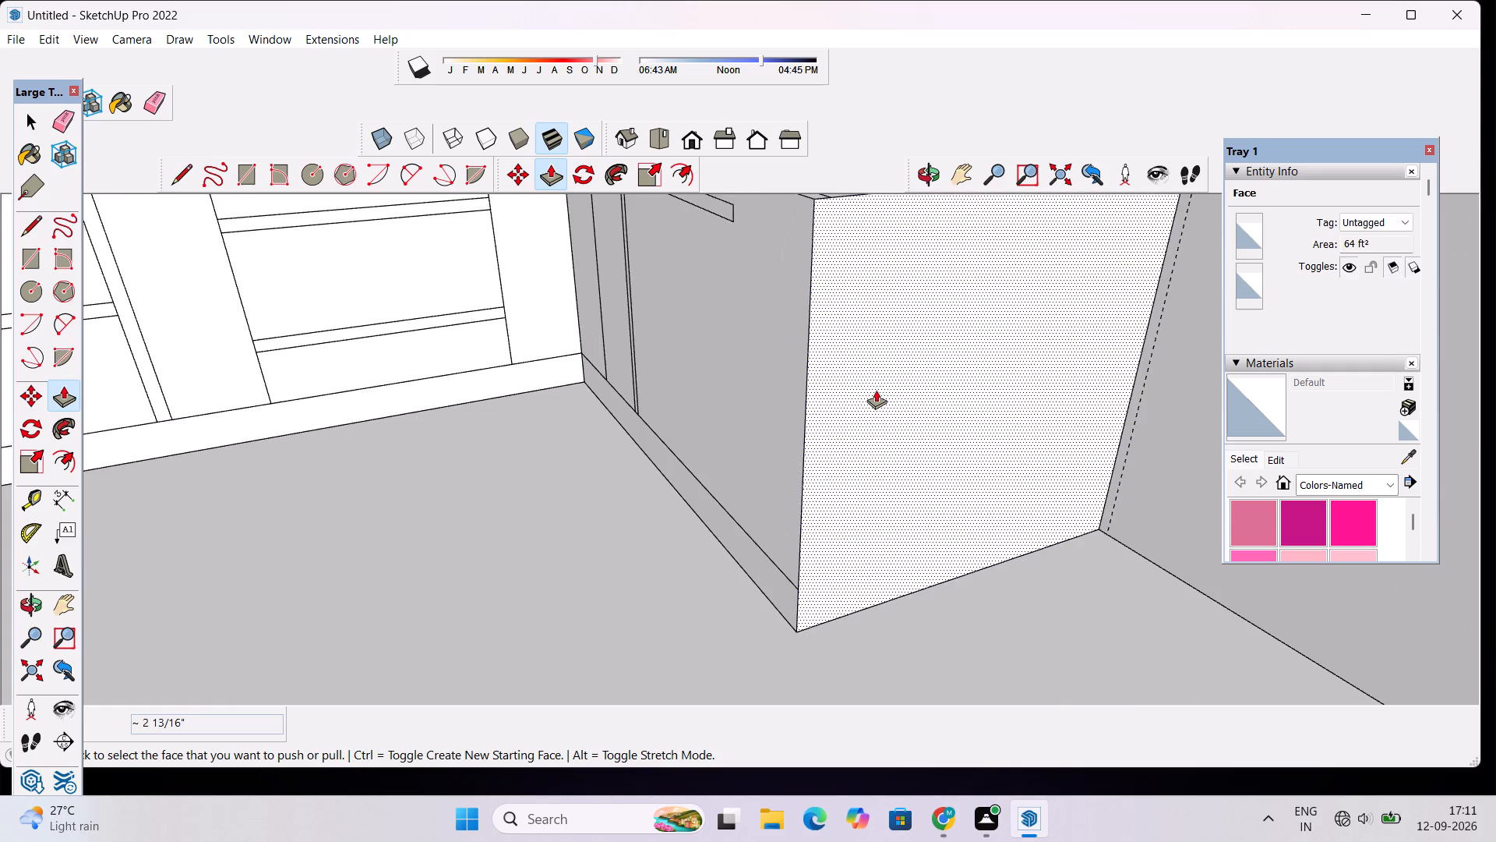
scroll(876, 390, "down", 13)
left_click(932, 175)
left_click_drag(869, 411, 1063, 384)
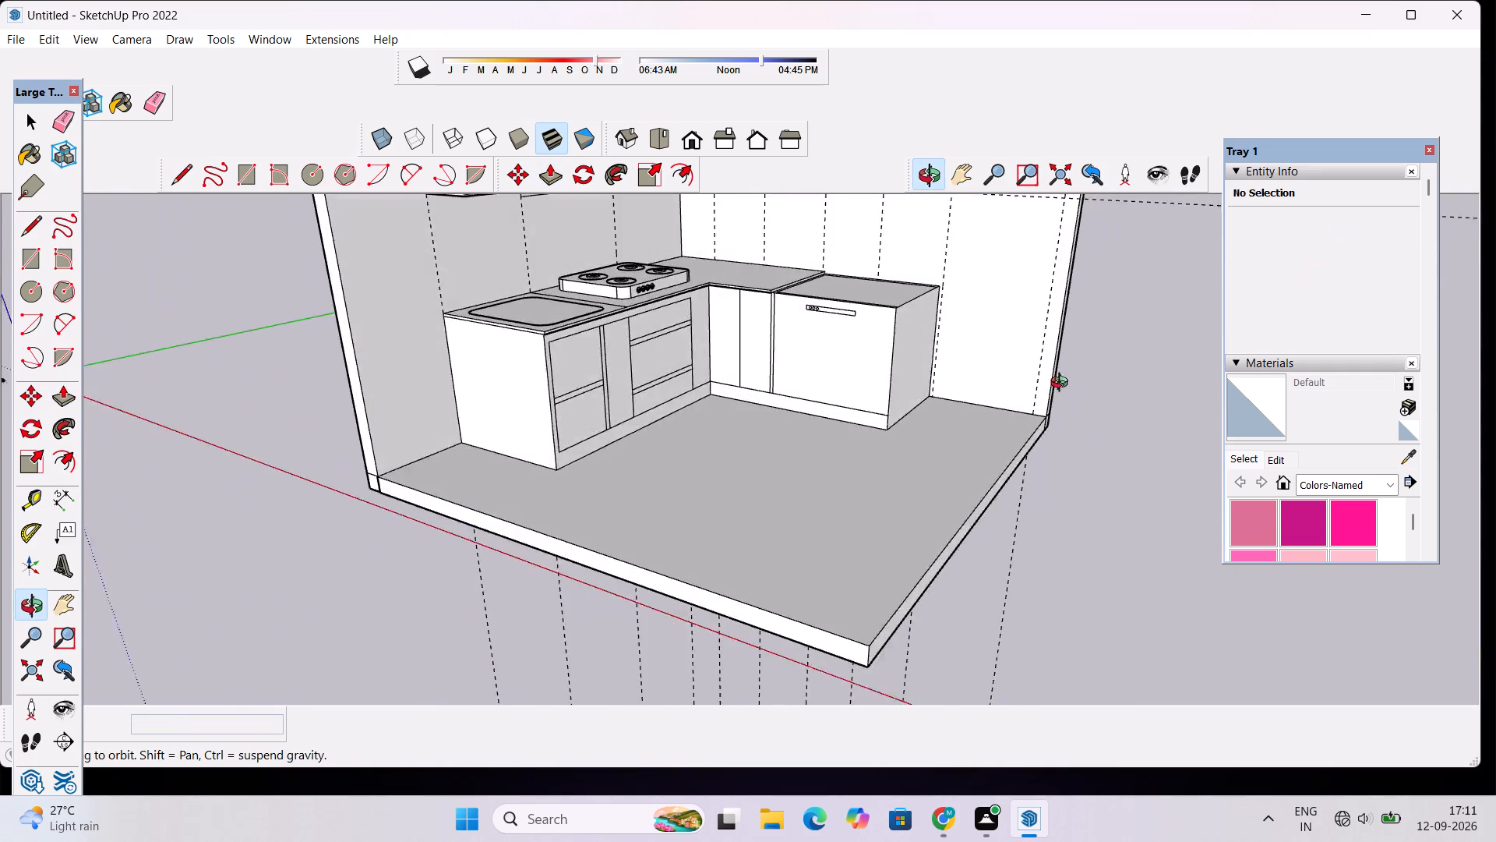
left_click_drag(1063, 384, 1330, 412)
scroll(847, 389, "down", 4)
left_click_drag(898, 370, 734, 489, "shift")
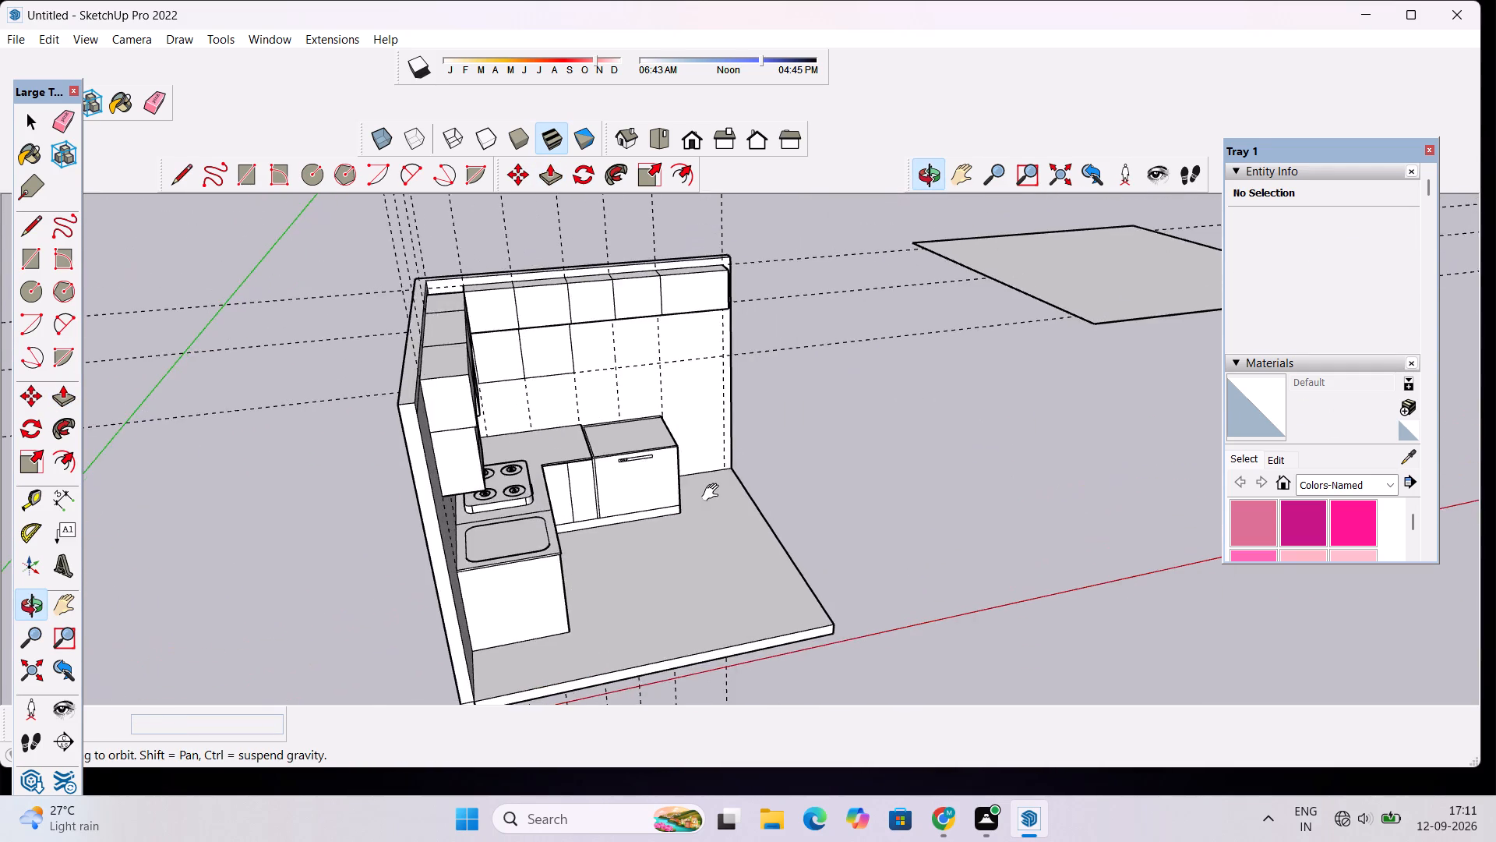
scroll(714, 493, "up", 6, "shift")
scroll(589, 419, "up", 6)
scroll(523, 439, "up", 4, "shift")
left_click(465, 419, "shift")
left_click_drag(465, 419, 479, 456, "shift")
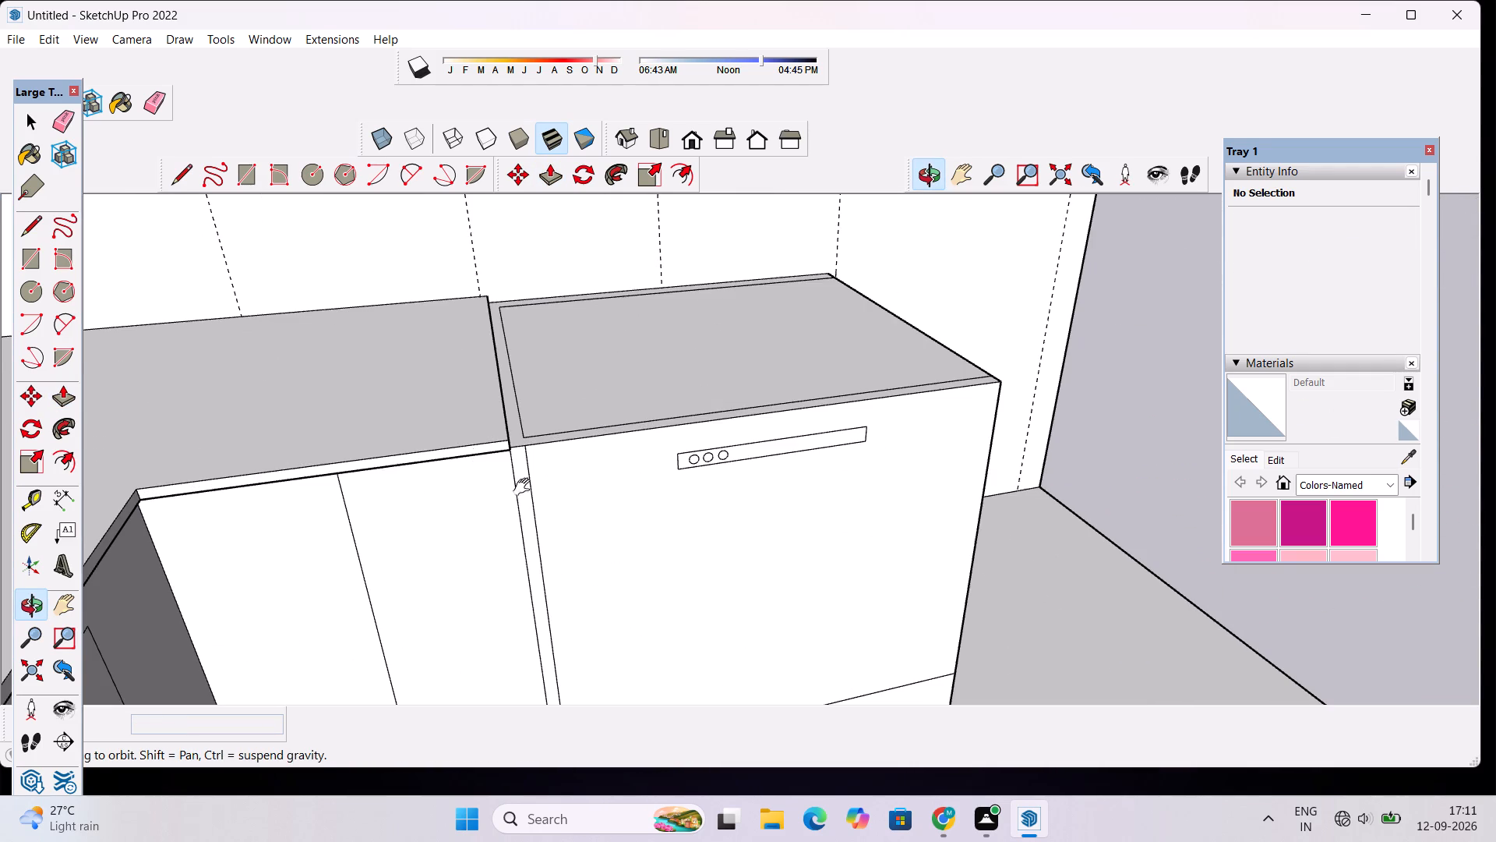
left_click_drag(623, 500, 478, 465, "shift")
scroll(602, 437, "up", 5, "shift")
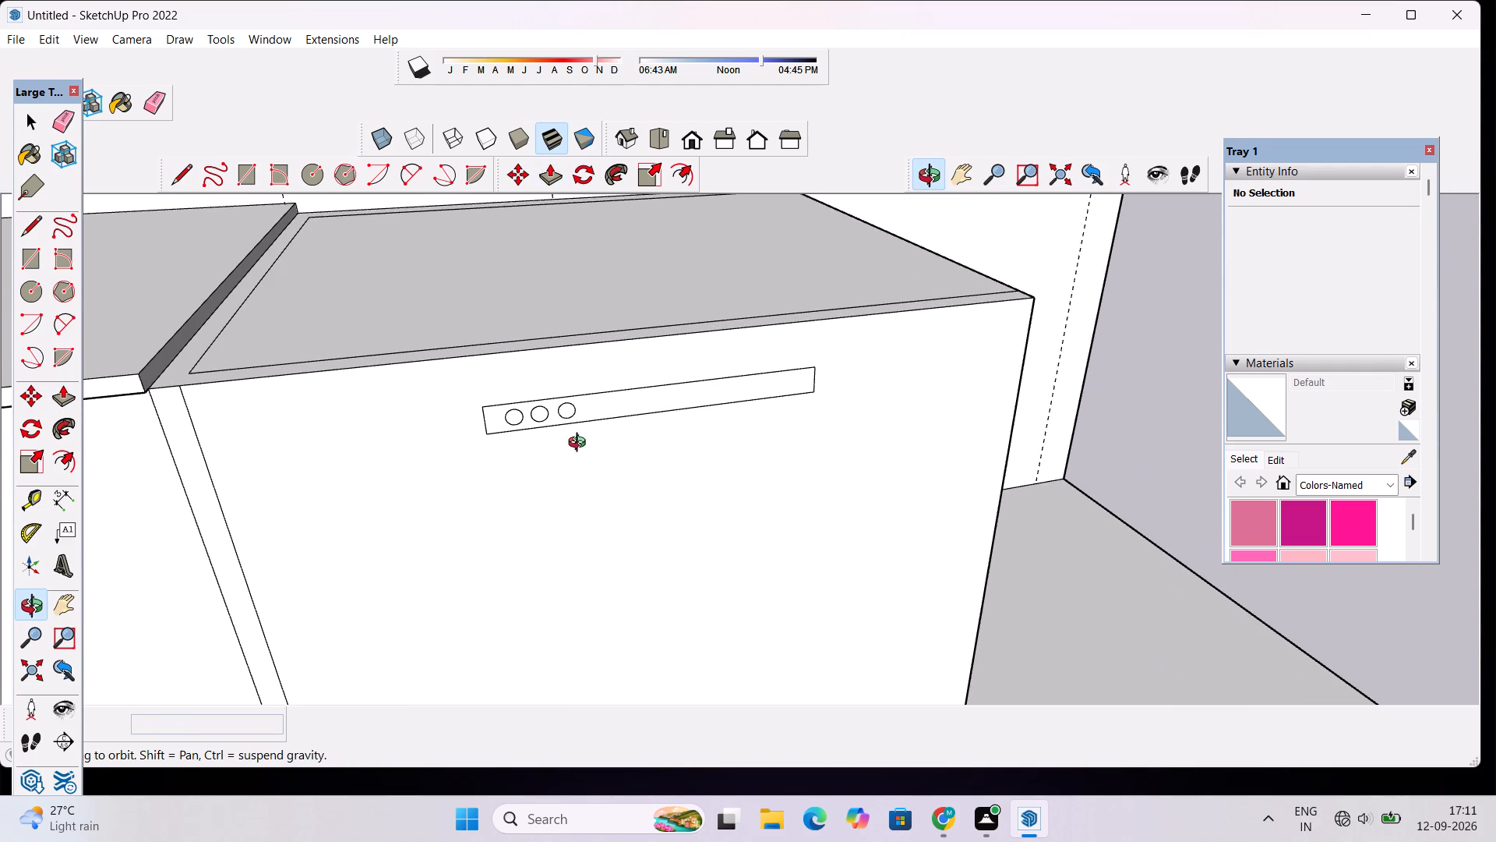
key("m")
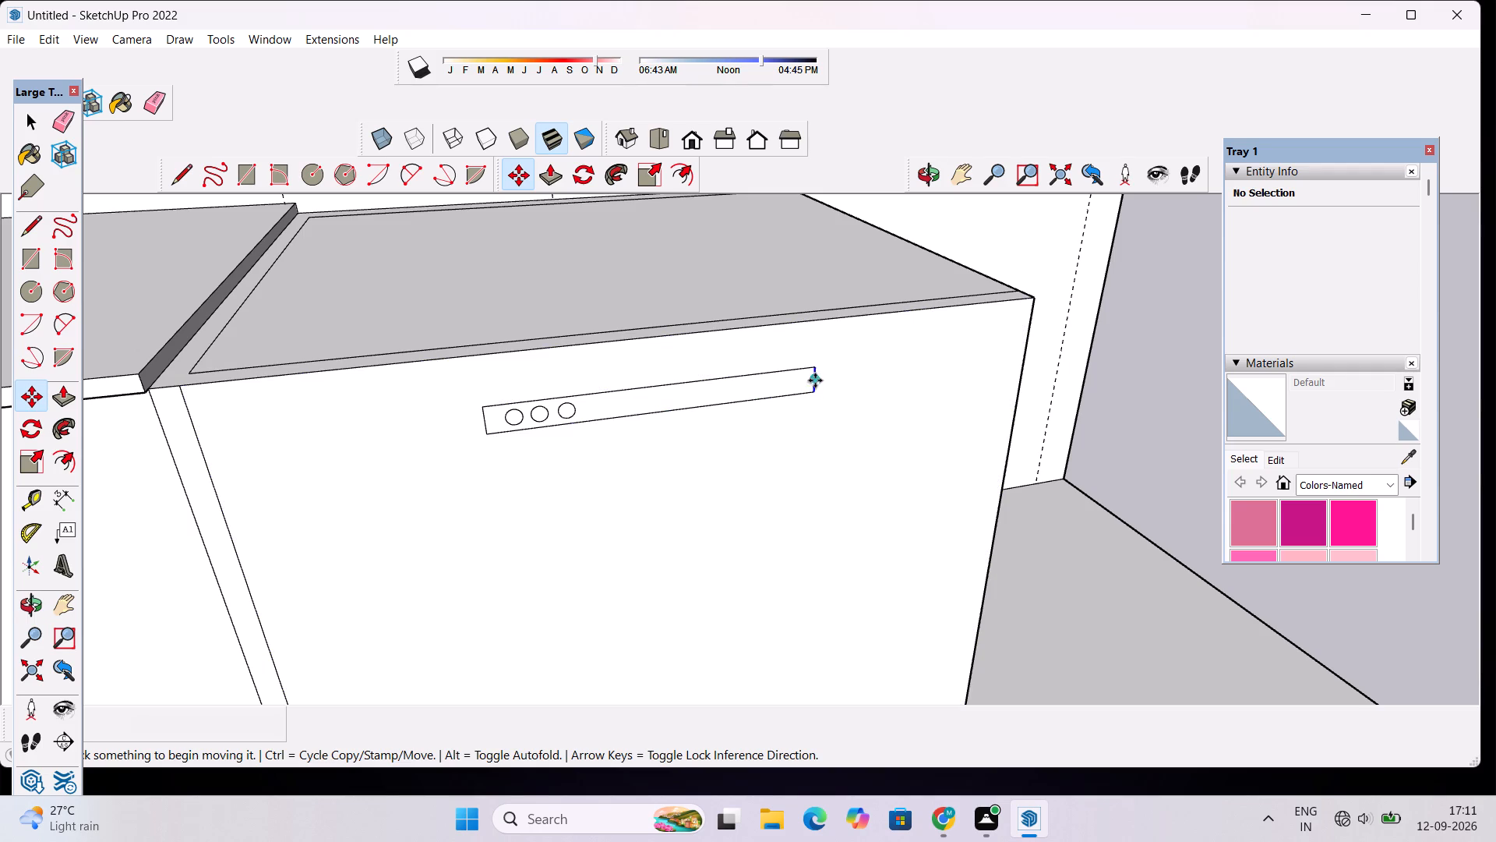
left_click(815, 380)
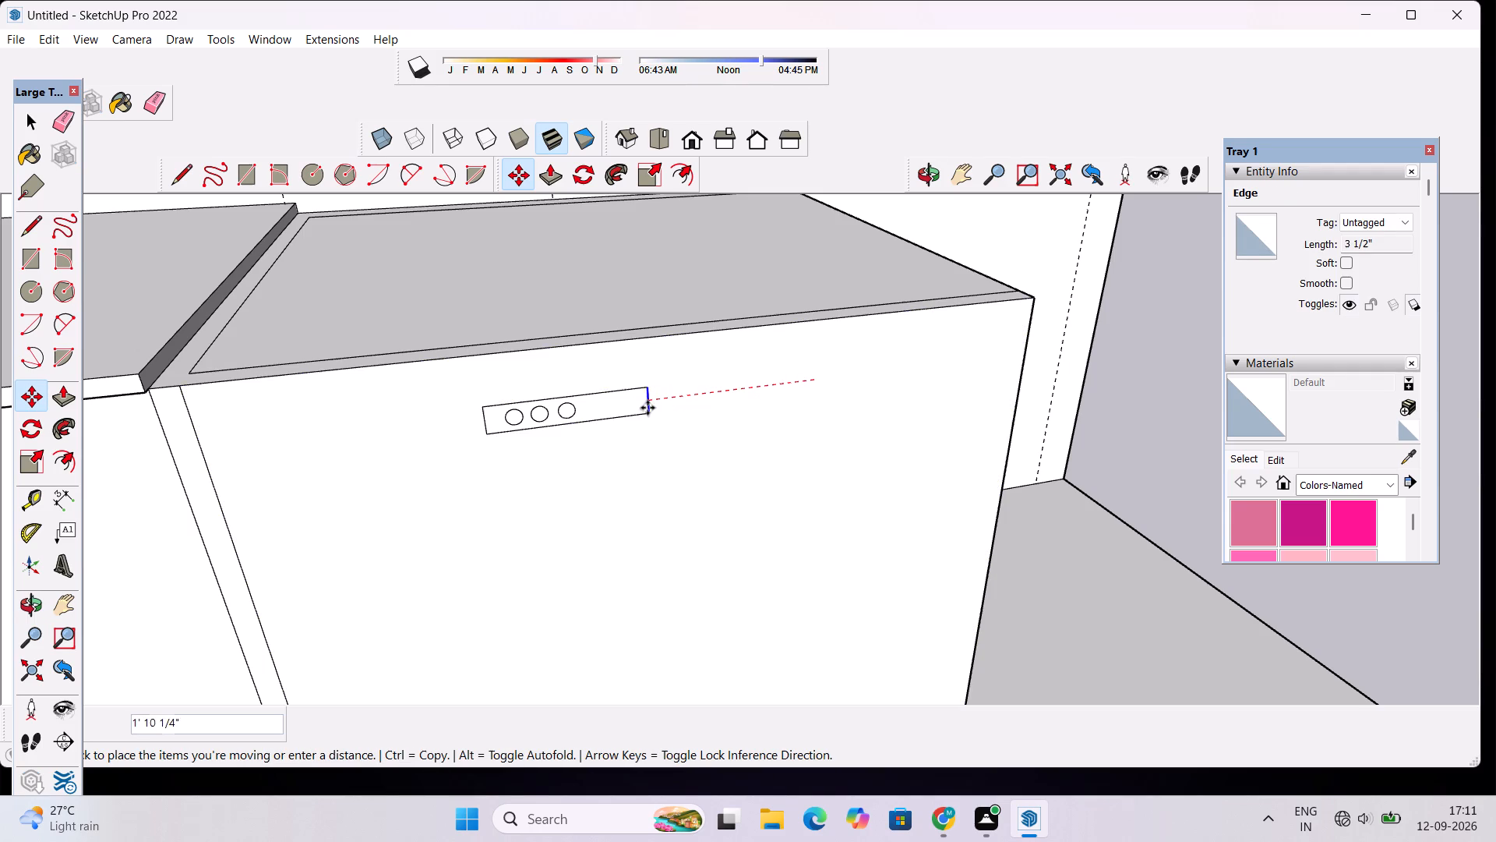
left_click(633, 405)
key("space")
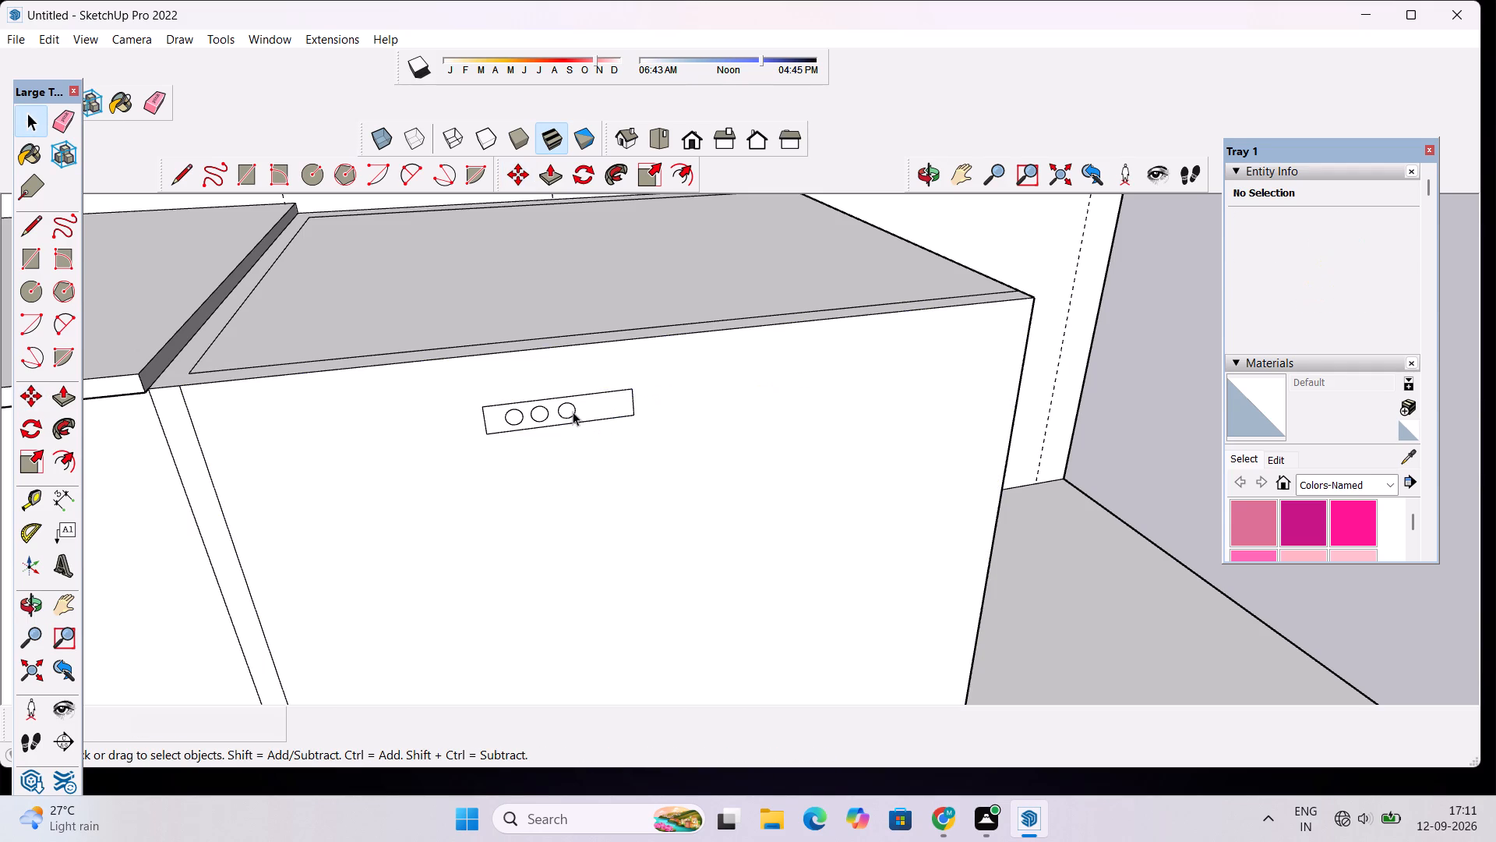
Space the circles evenly in the shortened strip, moving the third near the far end and the second midway between the others.
double_click(570, 409)
key("m")
left_click(570, 409)
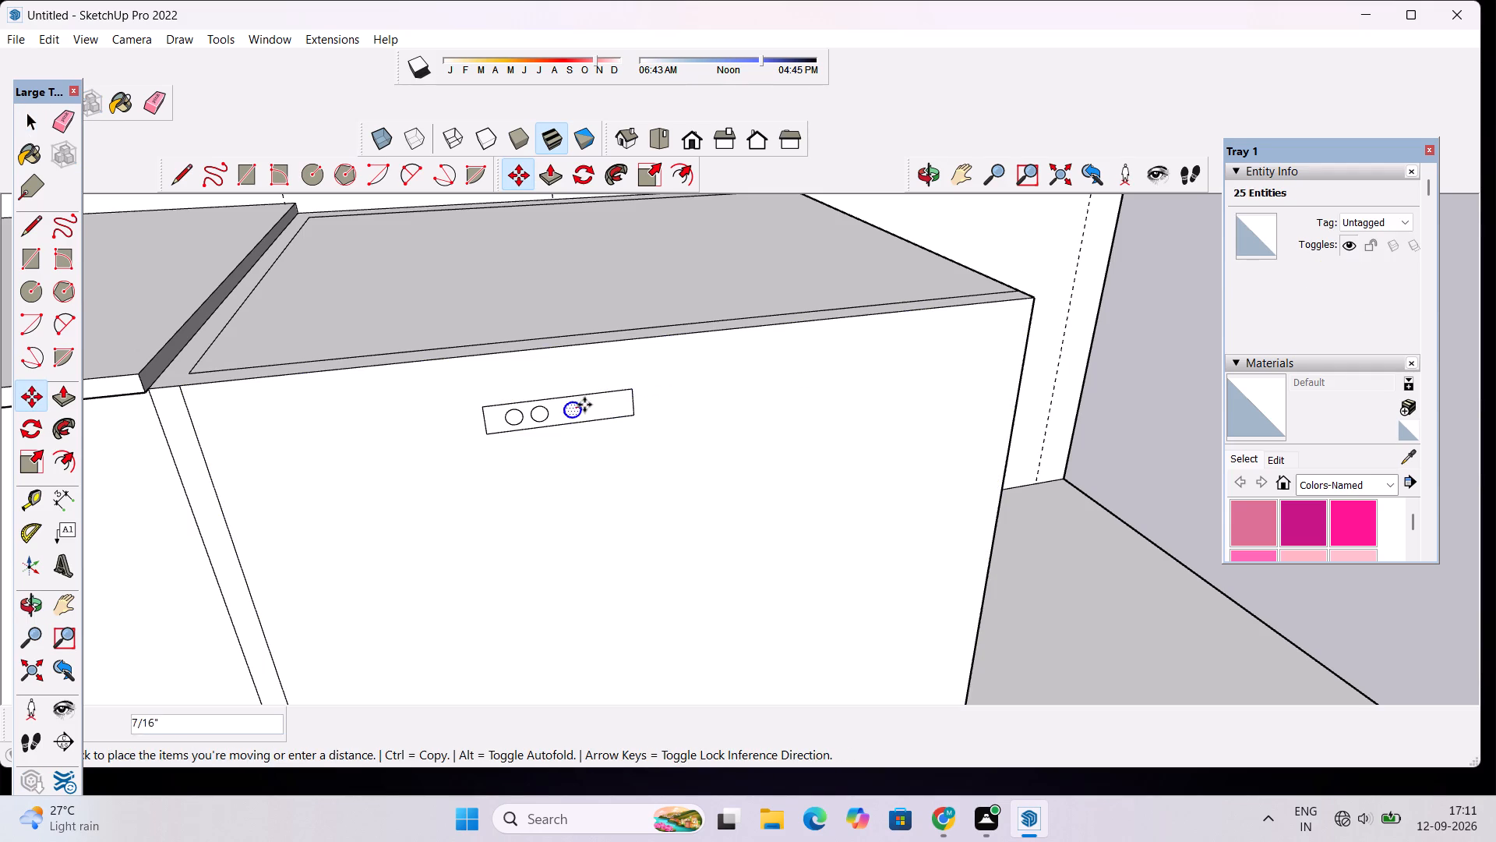
left_click(604, 405)
key("space")
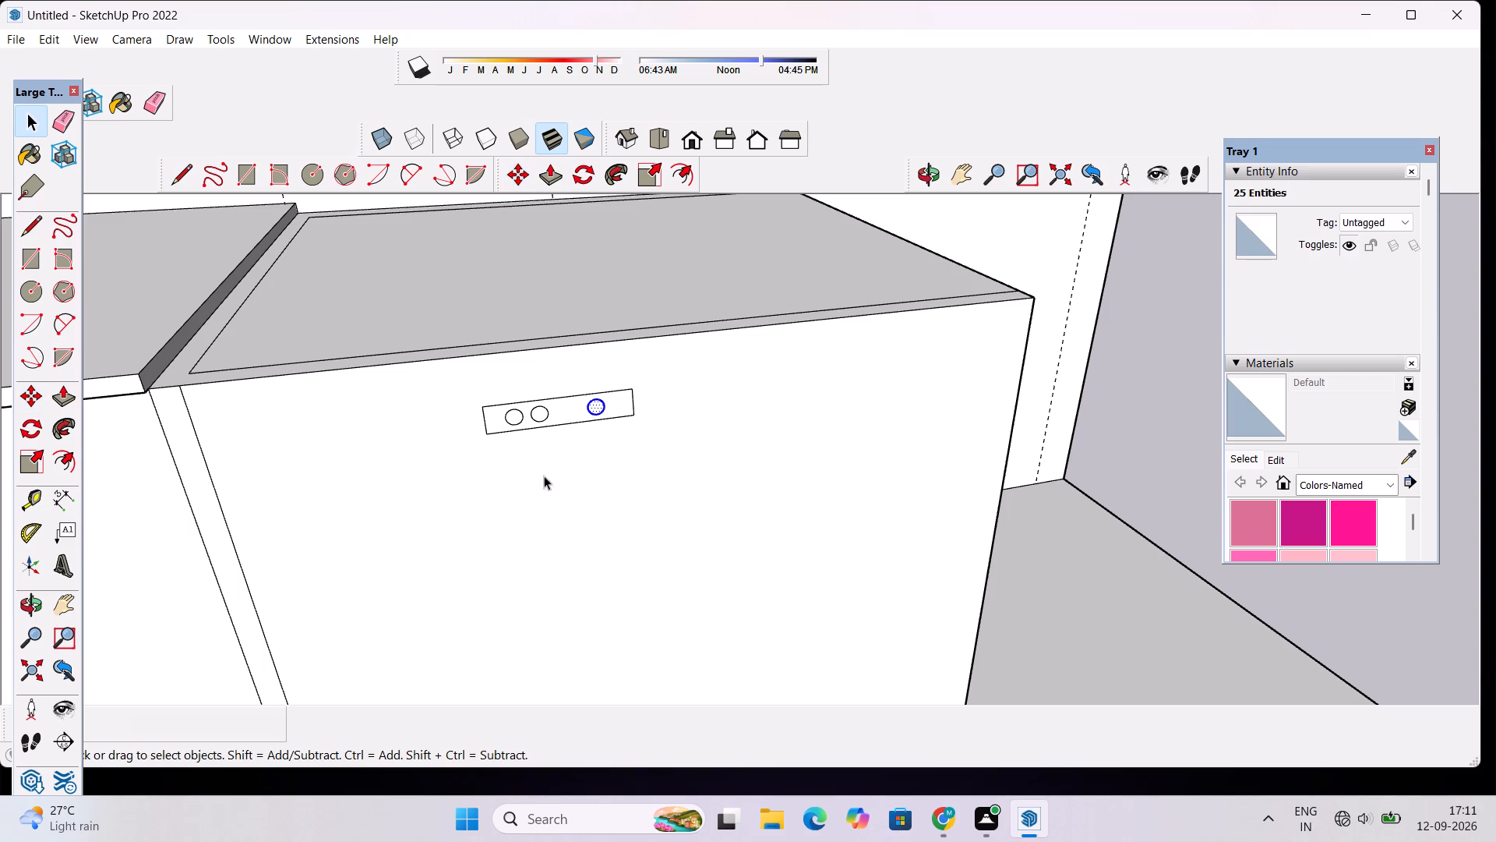
left_click(538, 413)
left_click(548, 383)
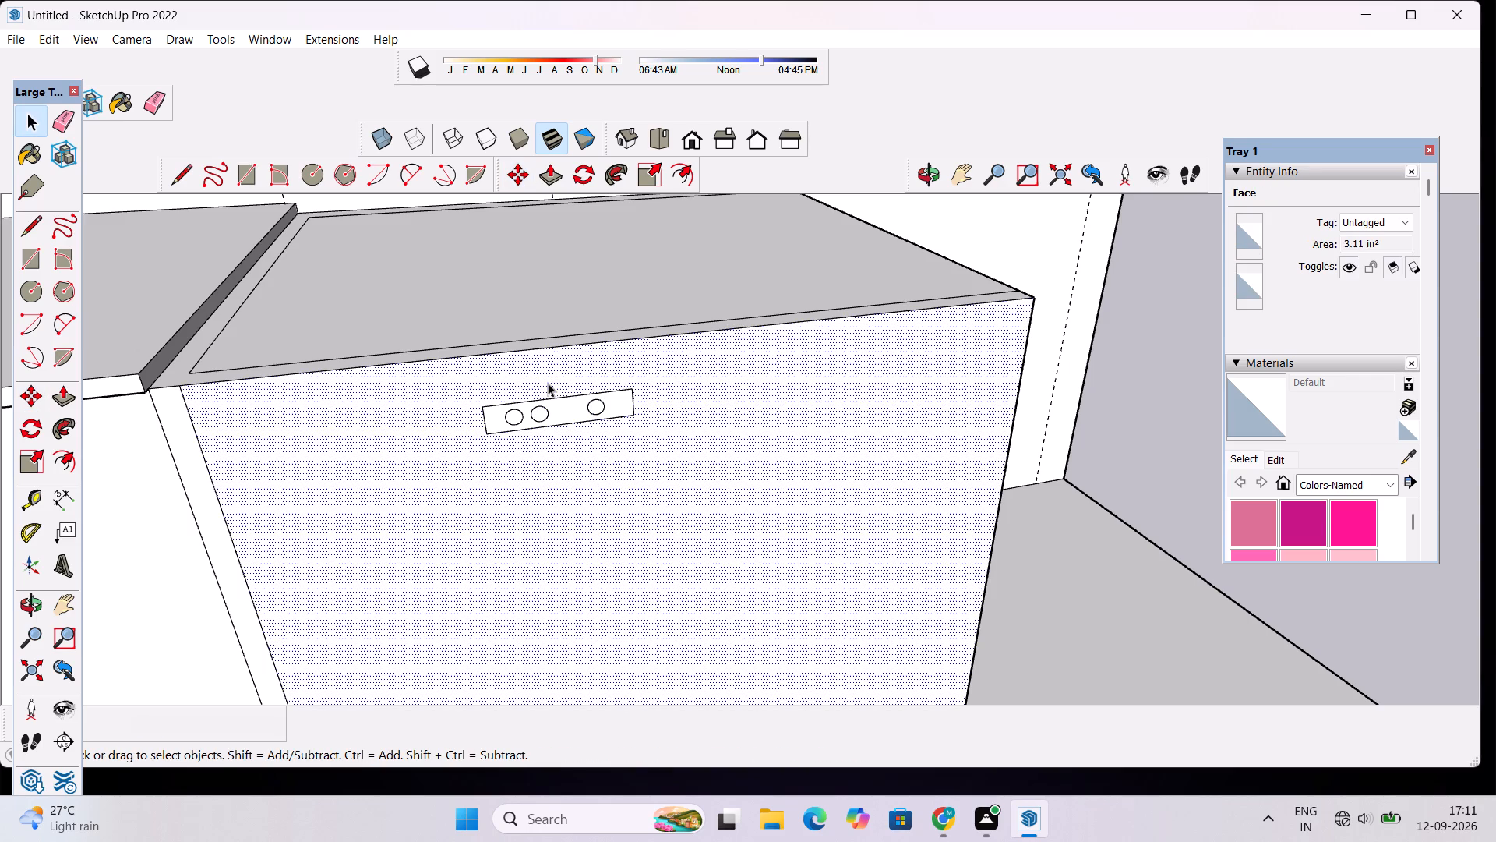
double_click(539, 411)
key("m")
left_click(541, 414)
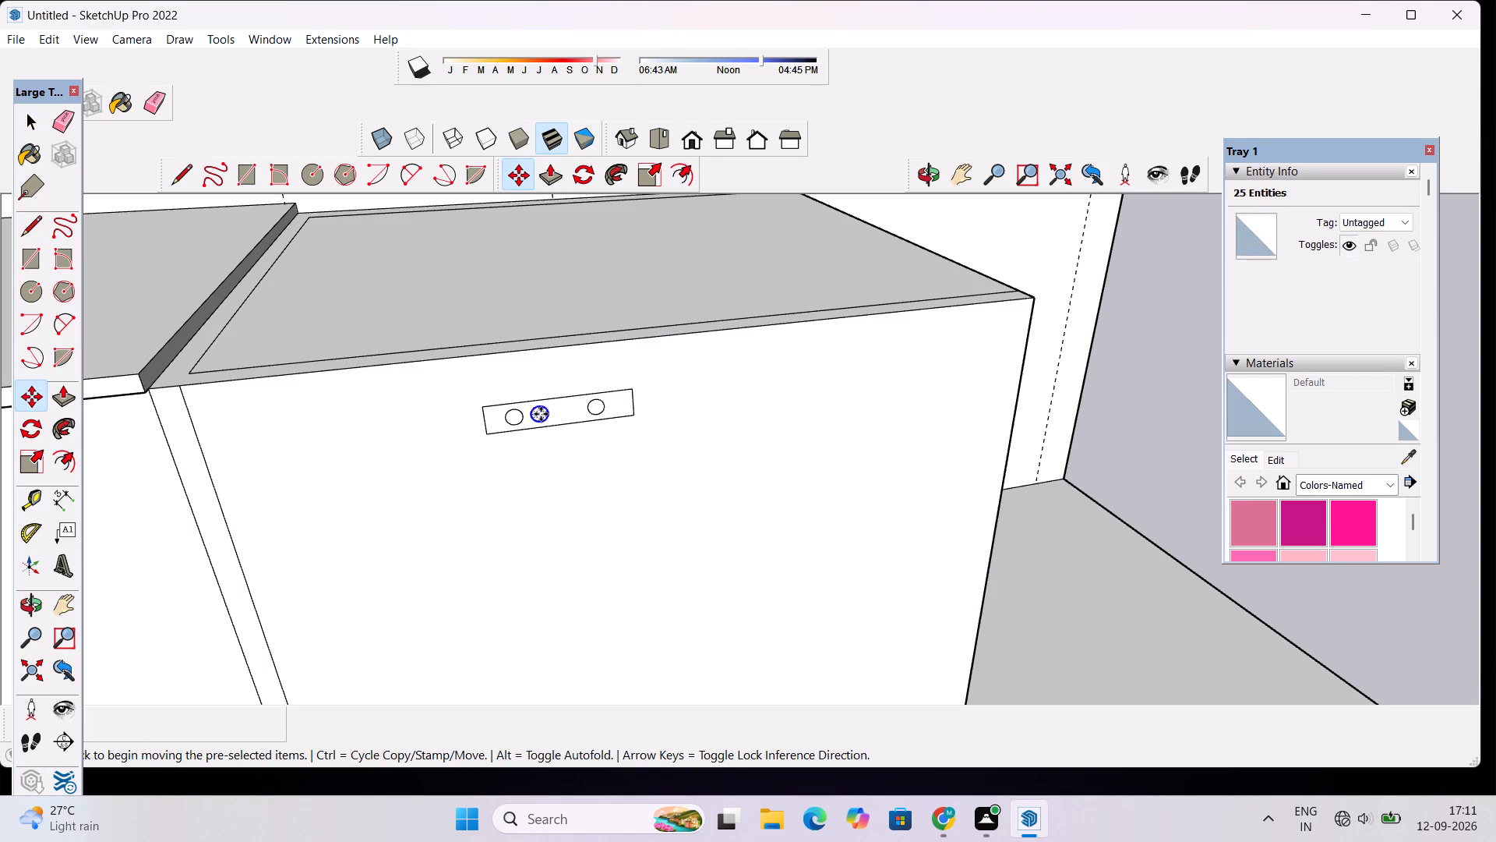
left_click(553, 418)
key("space")
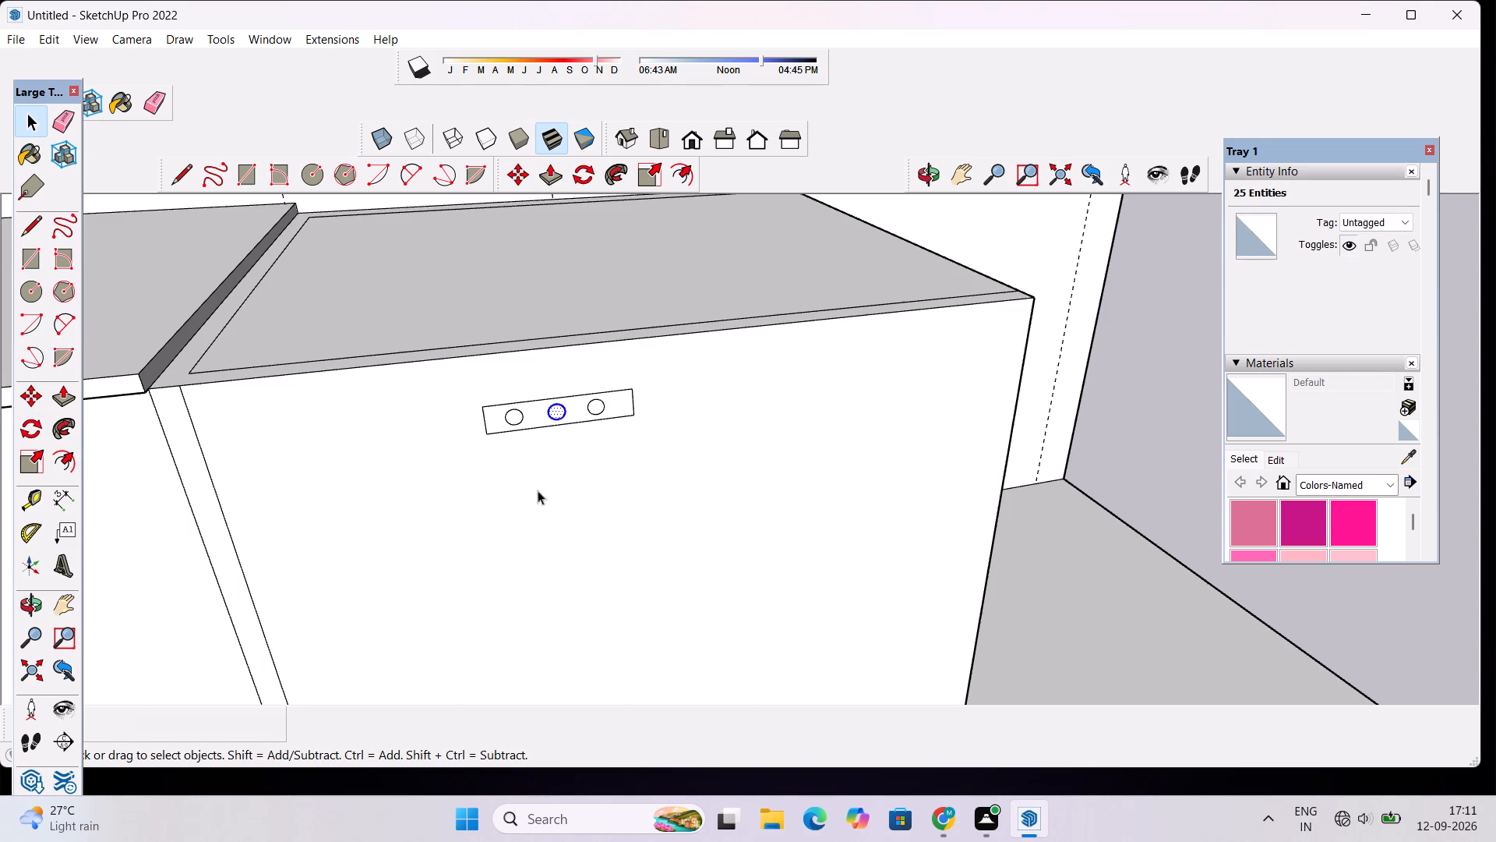
Pull the back-wall rectangle nearest the corner, just below the upper cabinets, out 2' 2 3/16".
scroll(632, 438, "down", 5)
scroll(933, 237, "down", 7)
left_click(921, 182)
left_click_drag(958, 286, 850, 298)
scroll(796, 303, "down", 6)
left_click(877, 336)
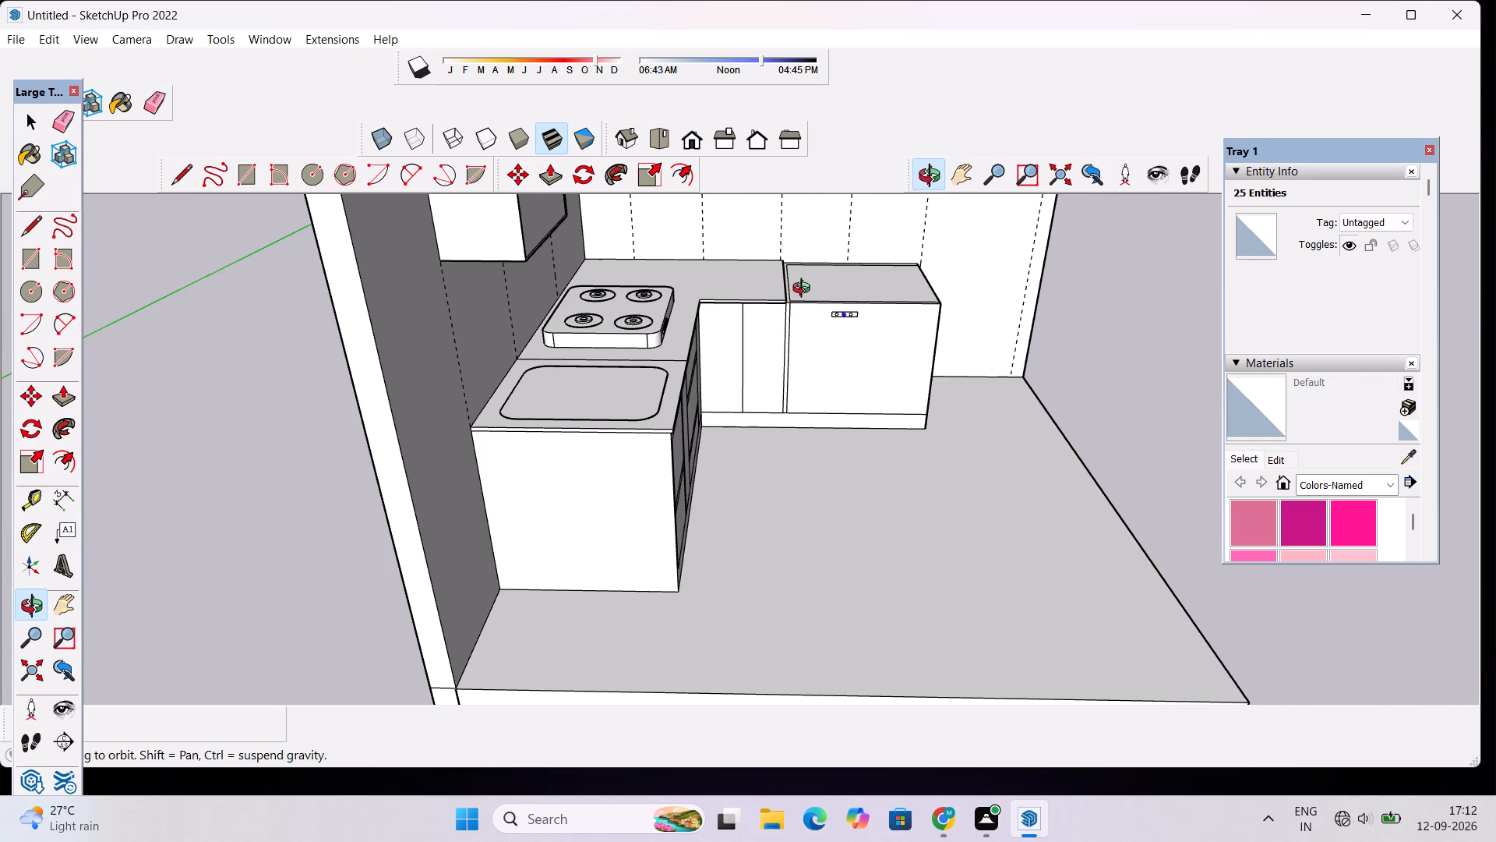
scroll(805, 288, "down", 4)
left_click_drag(820, 382, 771, 292)
scroll(780, 308, "down", 3)
left_click_drag(788, 312, 663, 385, "shift")
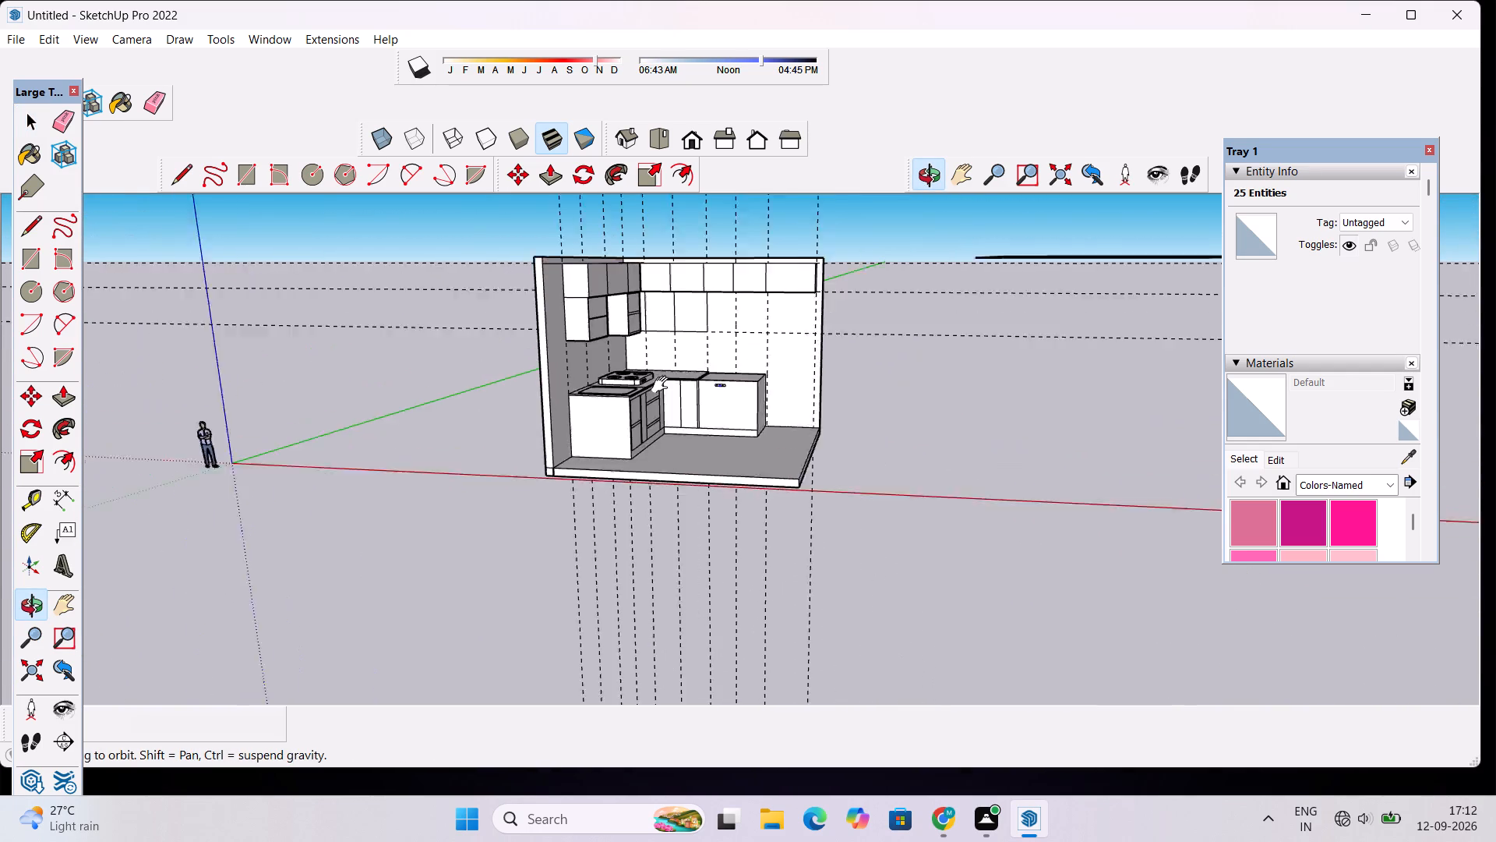
left_click_drag(663, 385, 613, 409, "shift")
scroll(643, 394, "up", 4)
left_click_drag(630, 341, 642, 376)
scroll(642, 373, "down", 4, "shift")
left_click_drag(624, 423, 635, 460, "shift")
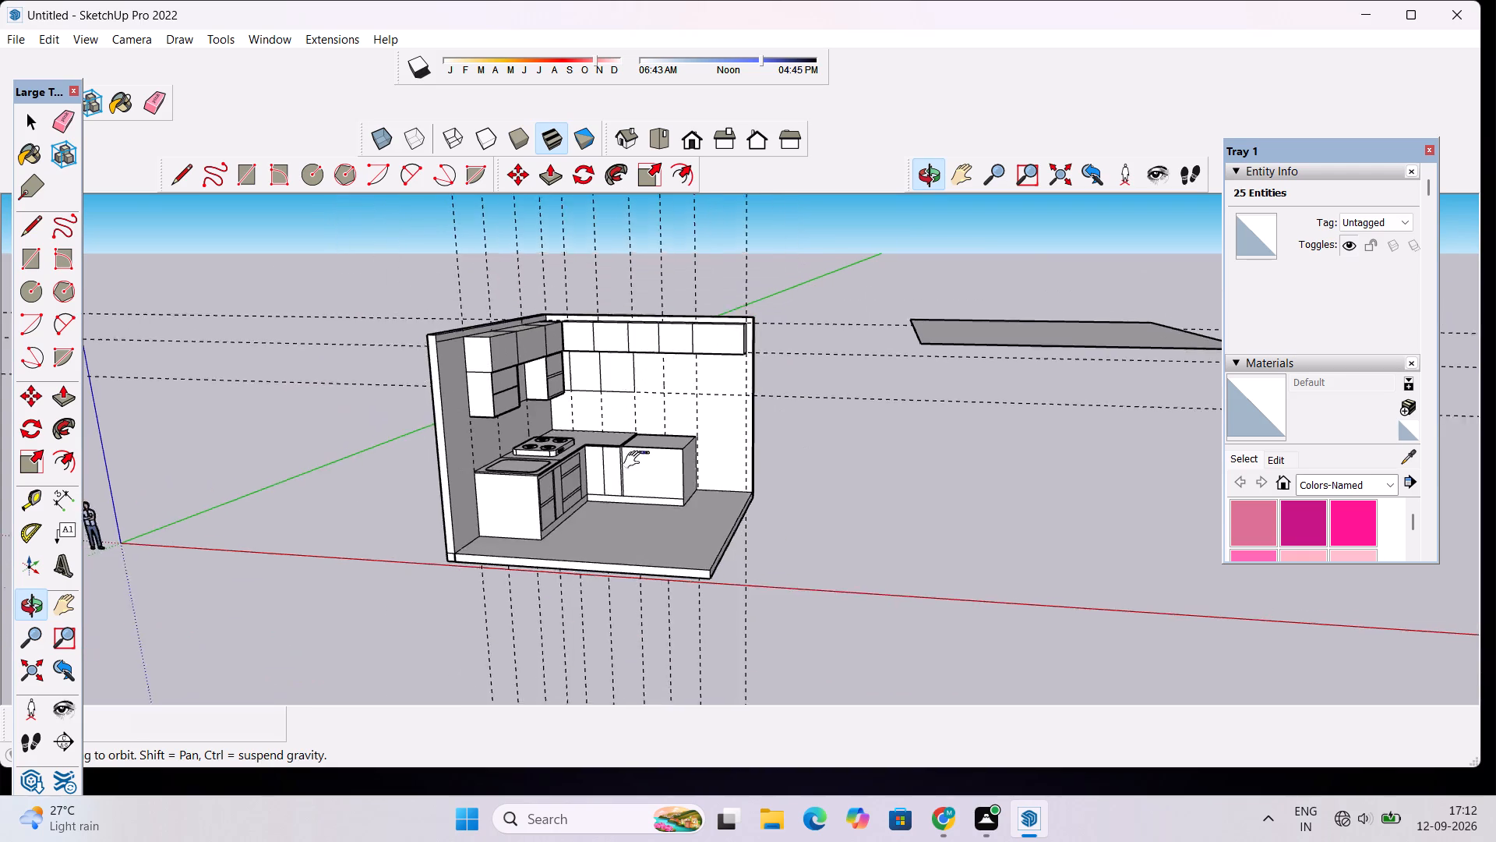
left_click_drag(635, 460, 646, 503, "shift")
scroll(653, 474, "up", 9)
left_click_drag(542, 433, 587, 448)
scroll(588, 445, "up", 1)
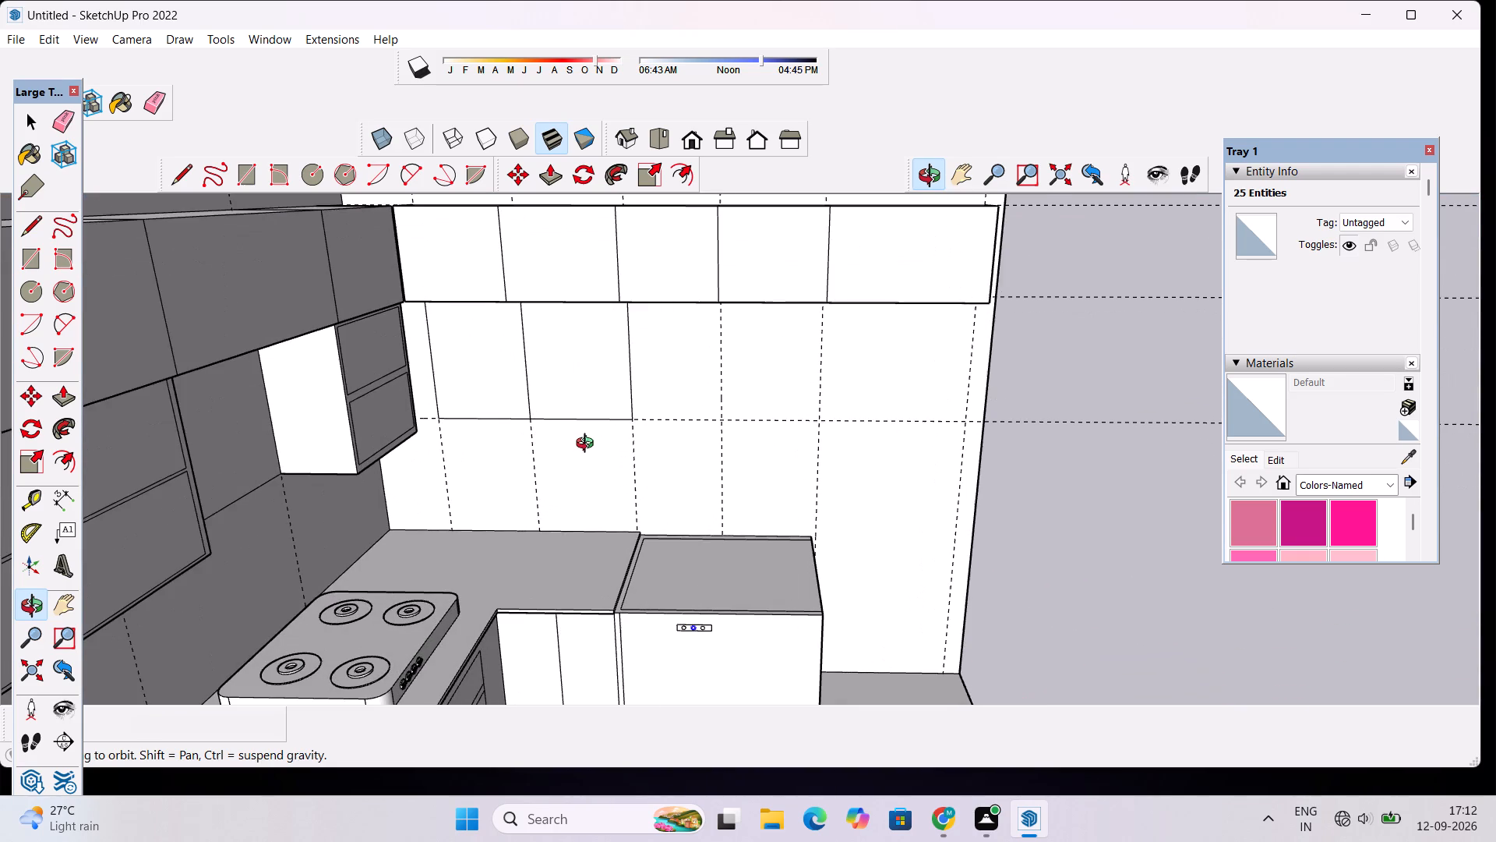
scroll(588, 445, "up", 3)
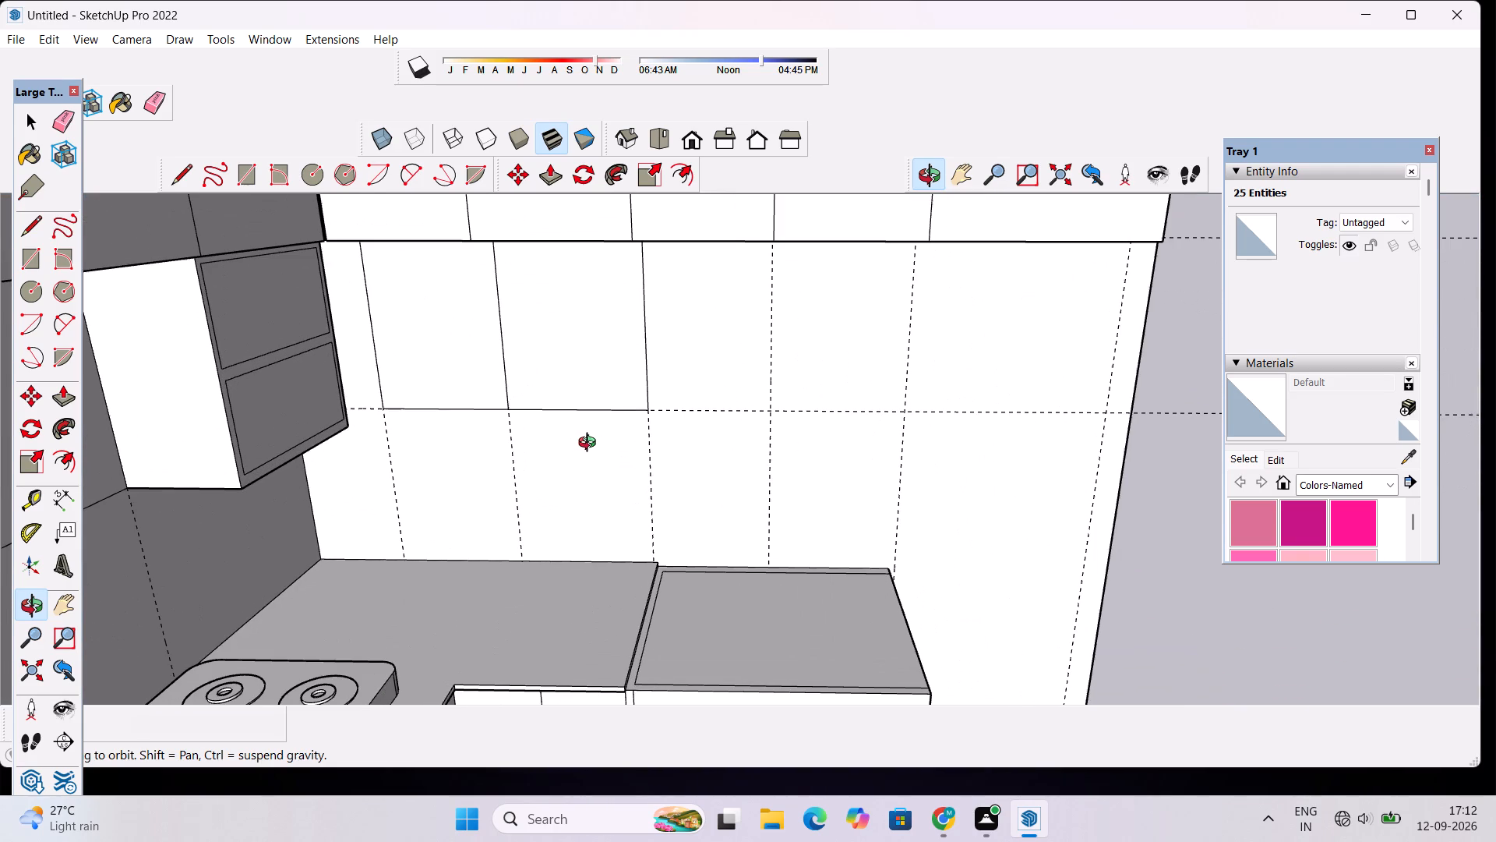
key("space")
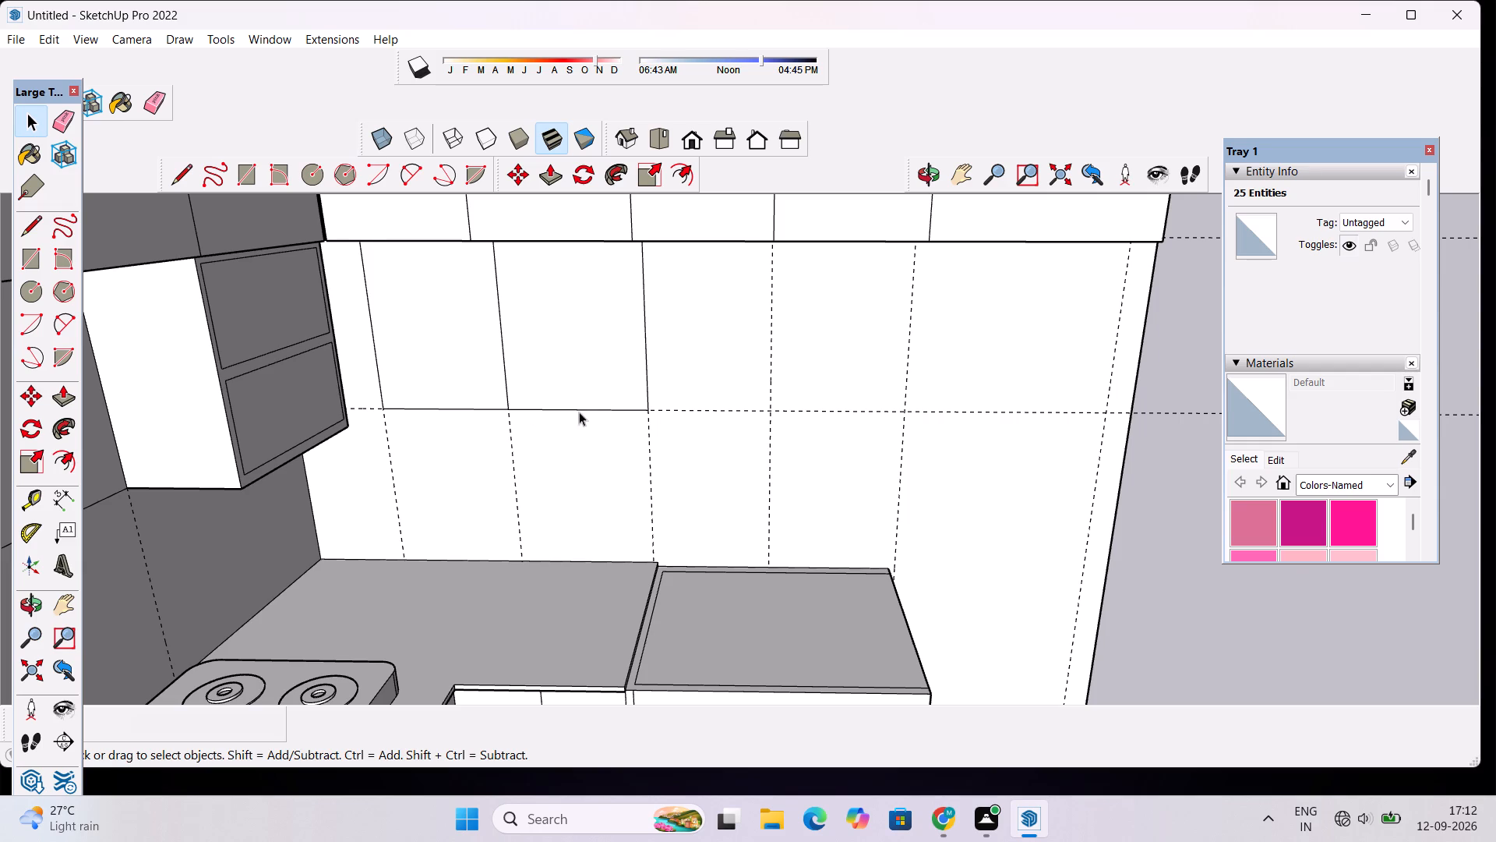
scroll(580, 403, "up", 7)
scroll(583, 405, "down", 9)
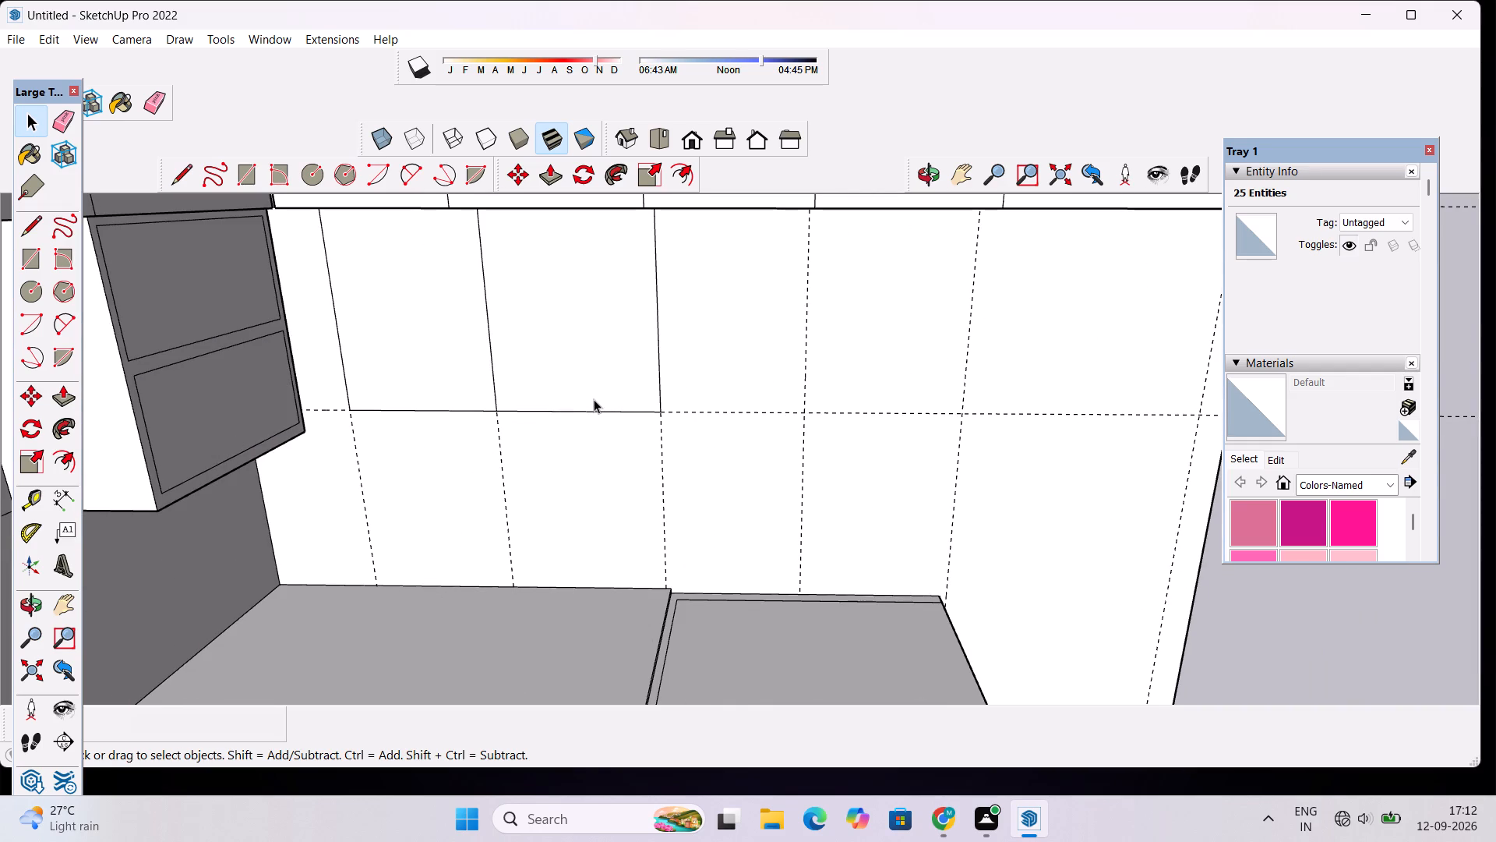
left_click(451, 366)
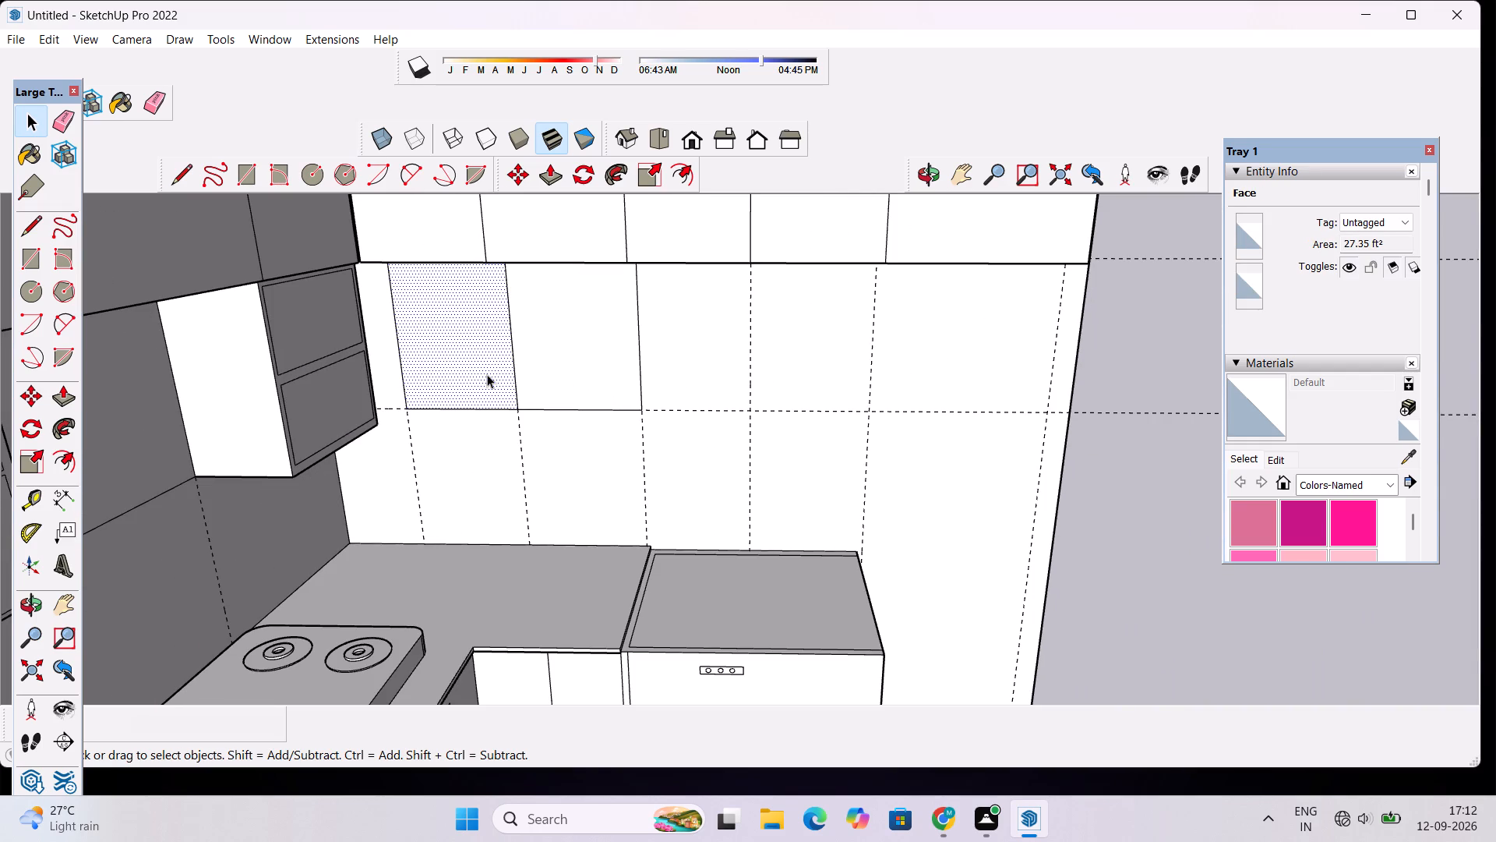
key("p")
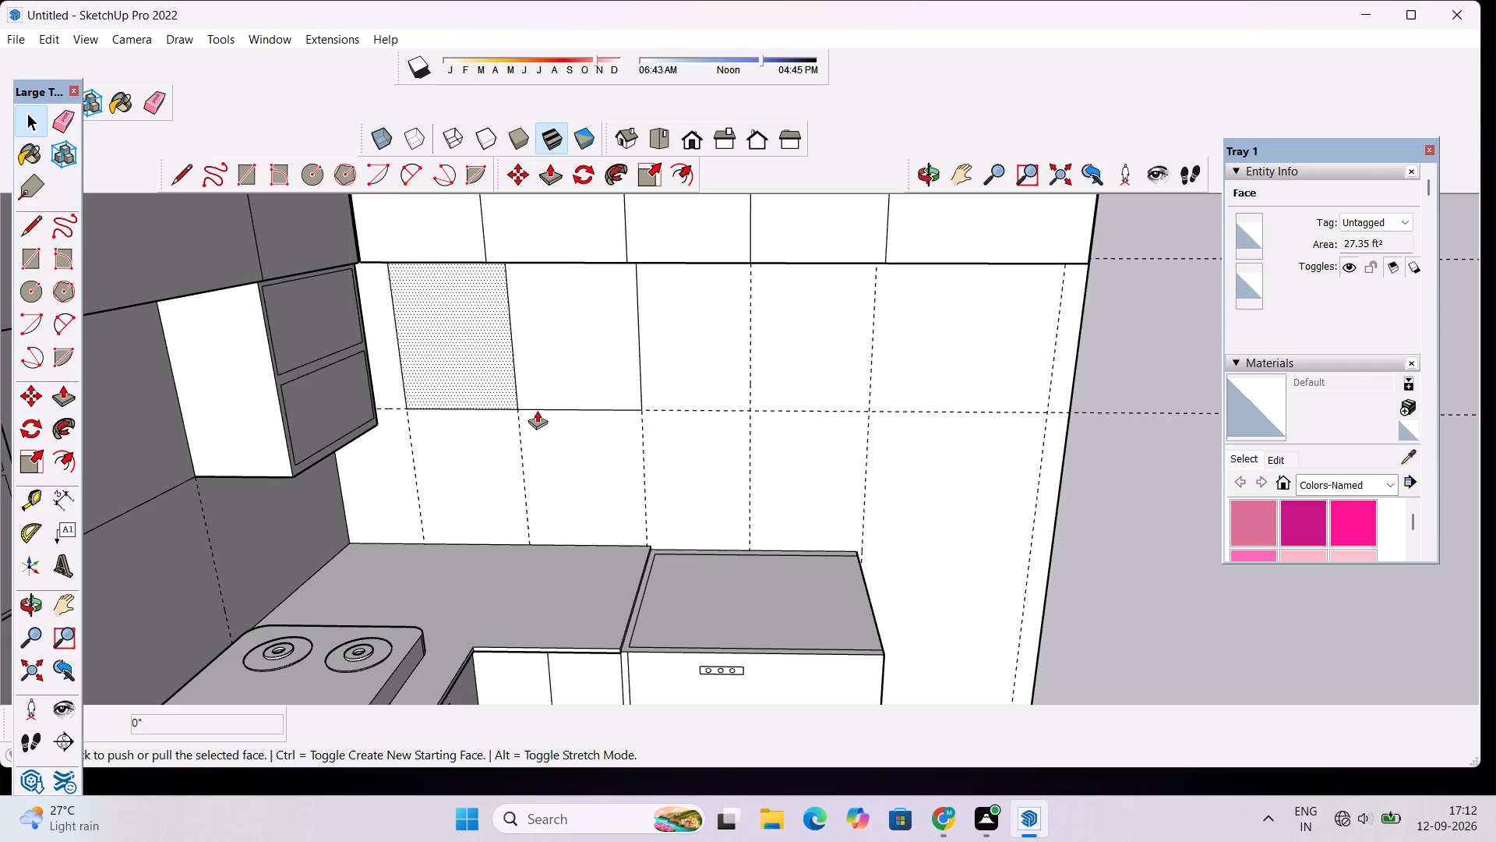
left_click(497, 385)
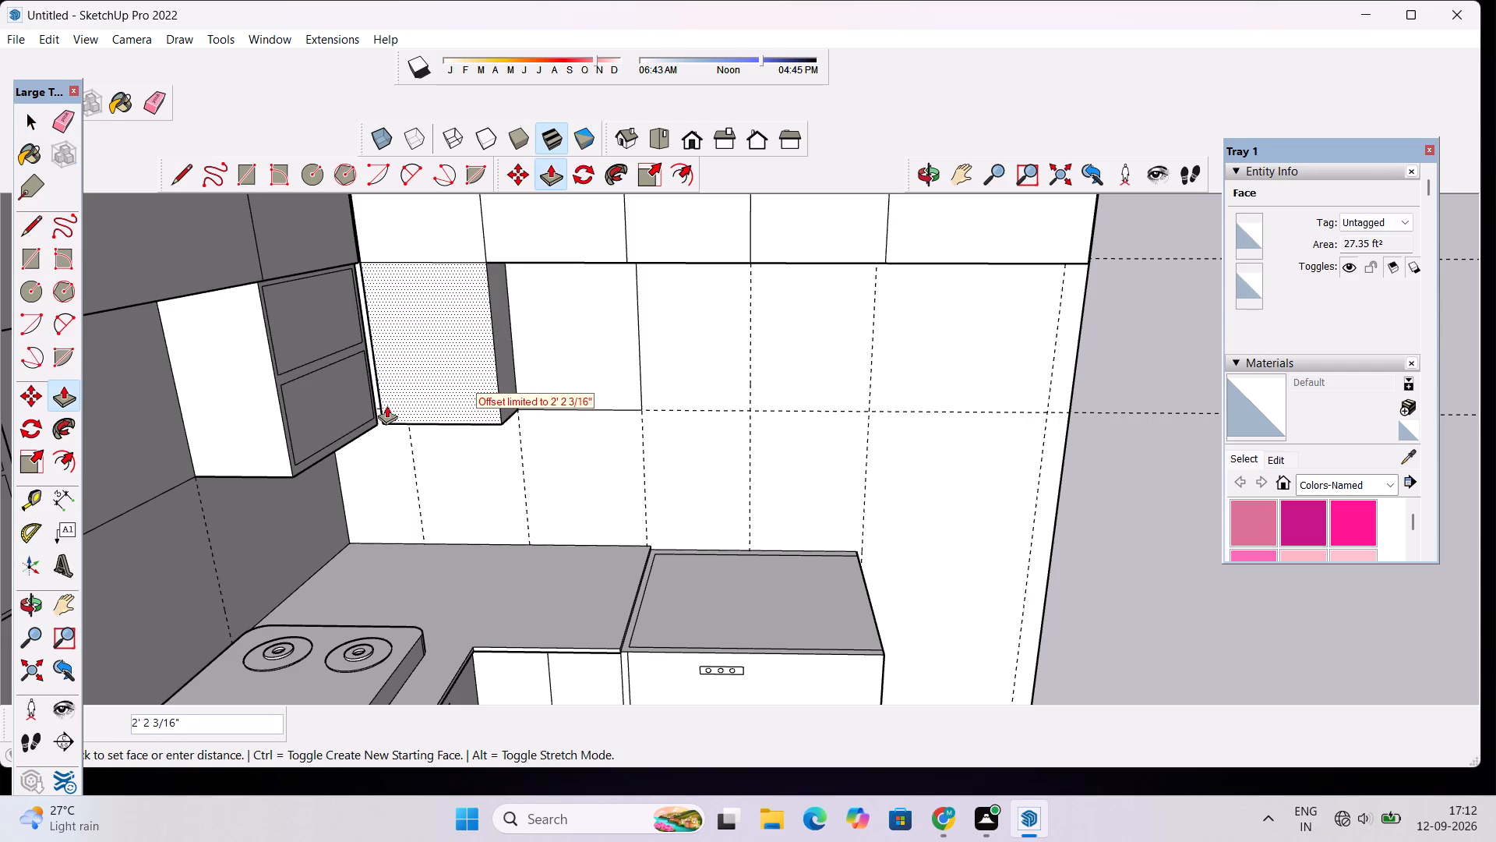
left_click(386, 404)
key("space")
Pull the second back-wall rectangle out 2' 2 3/16", flush with the lower wall cabinet beside it.
left_click(572, 363)
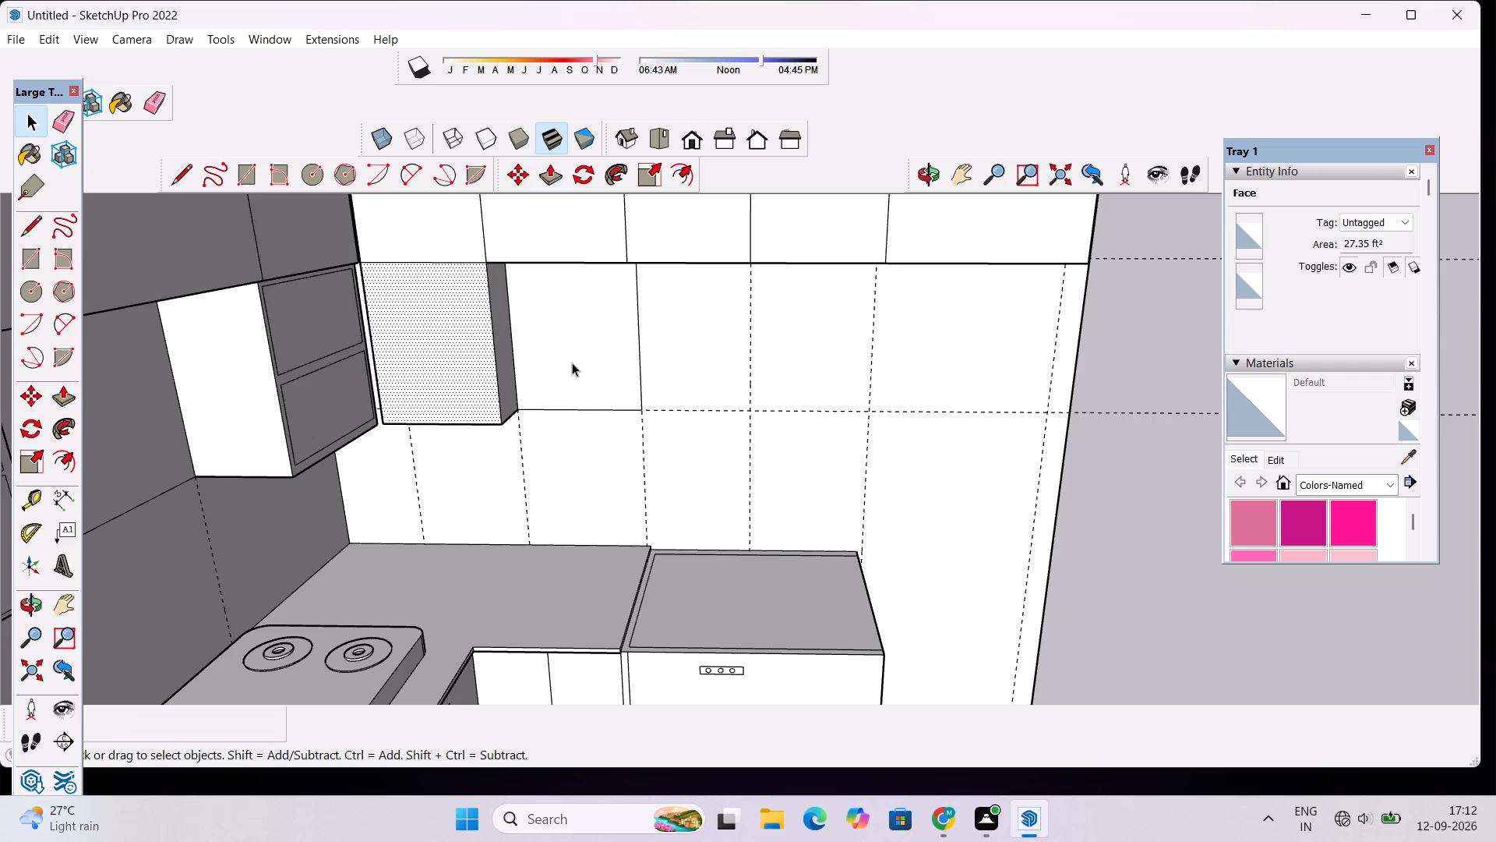
key("p")
left_click(572, 363)
left_click(486, 350)
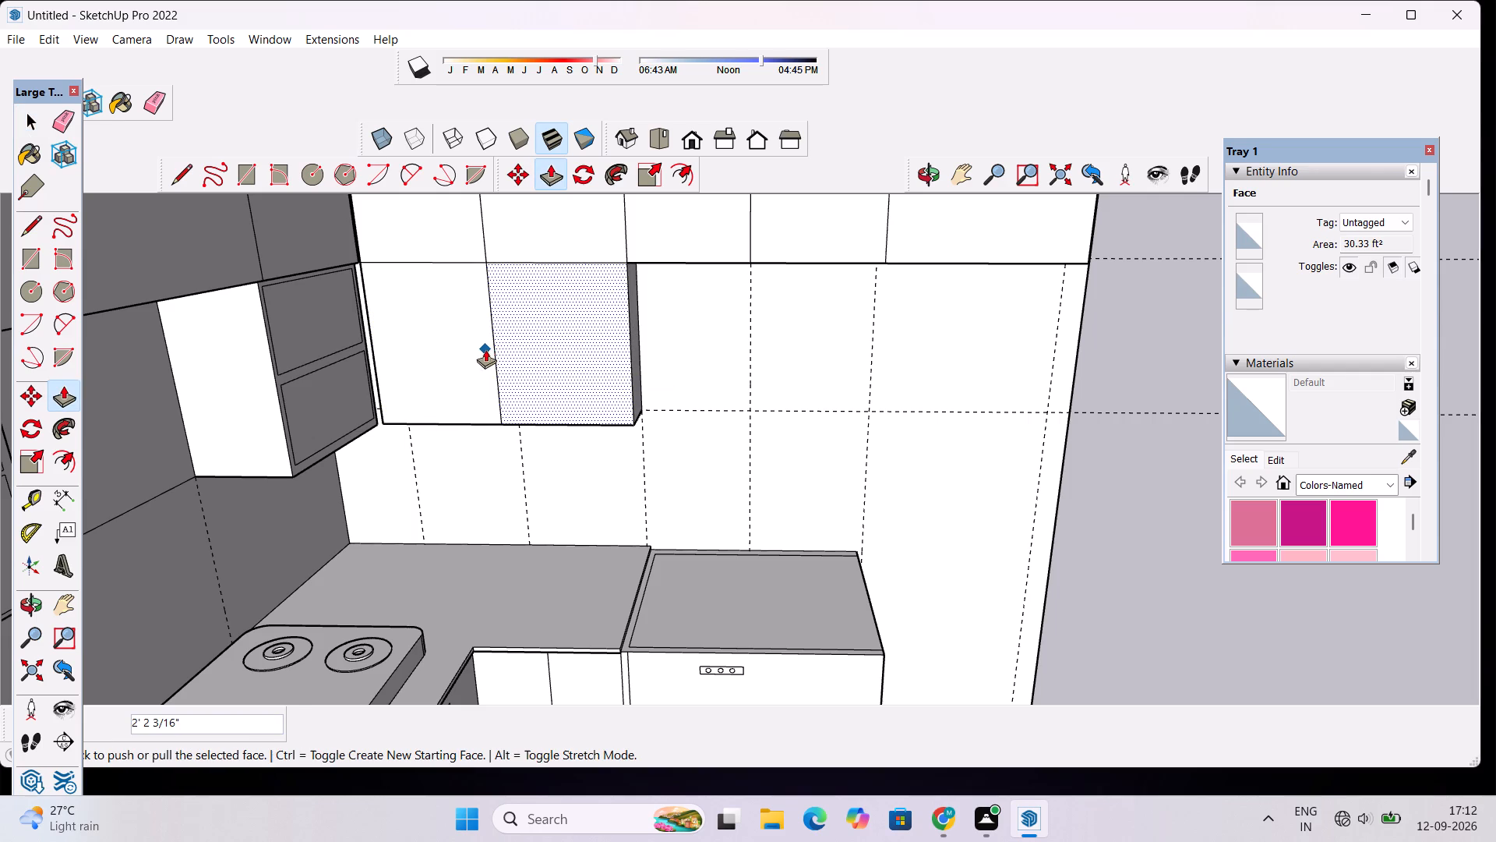
Outline the next back-wall cabinet area: a line along the horizontal guide across two bays, and one about 6' 3/16" up to the upper cabinets.
scroll(485, 349, "down", 9)
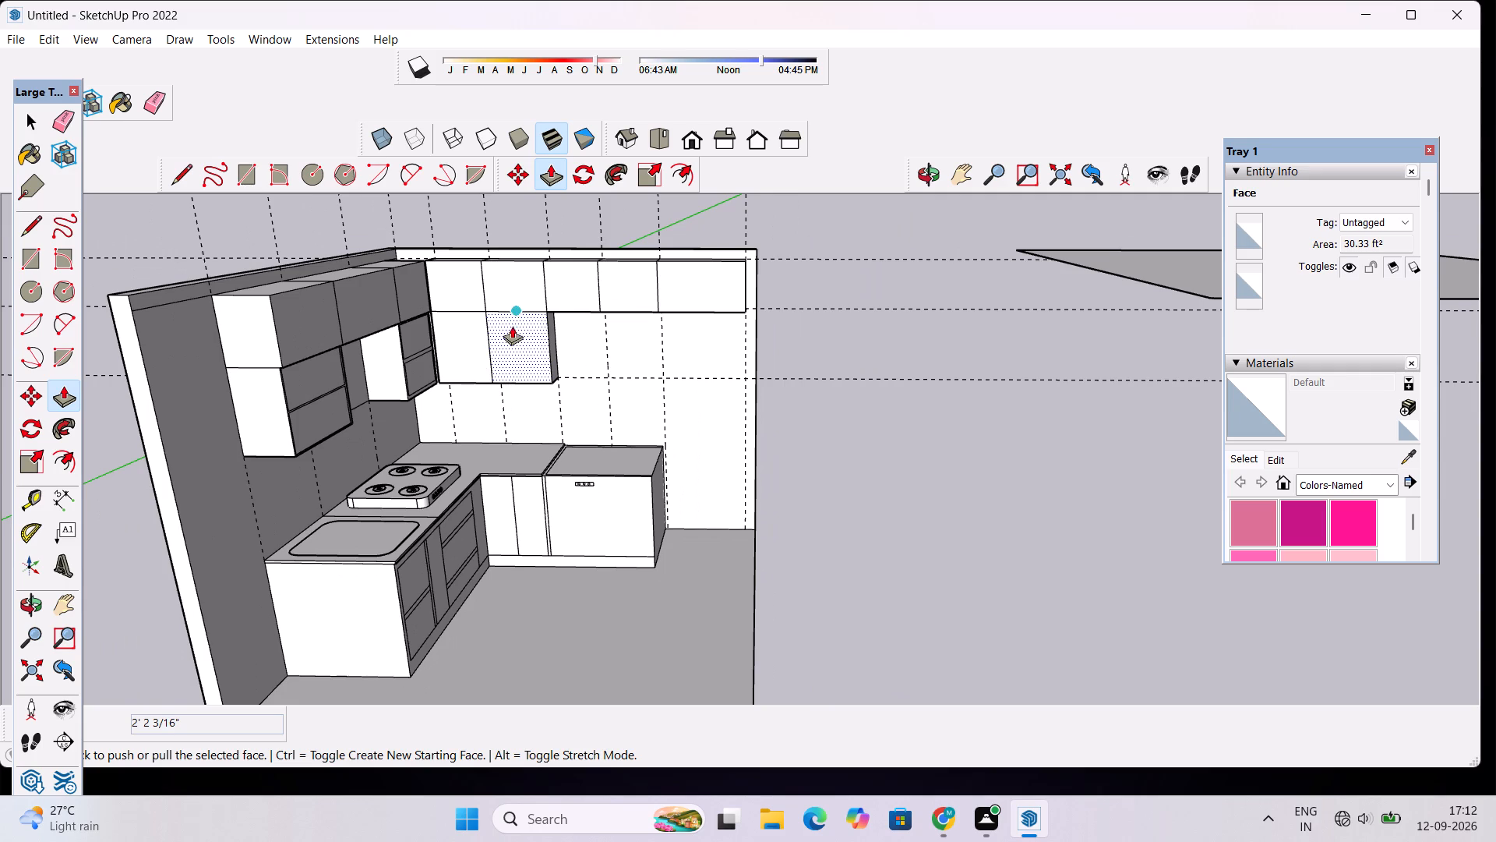
left_click(933, 179)
left_click_drag(786, 382, 626, 291)
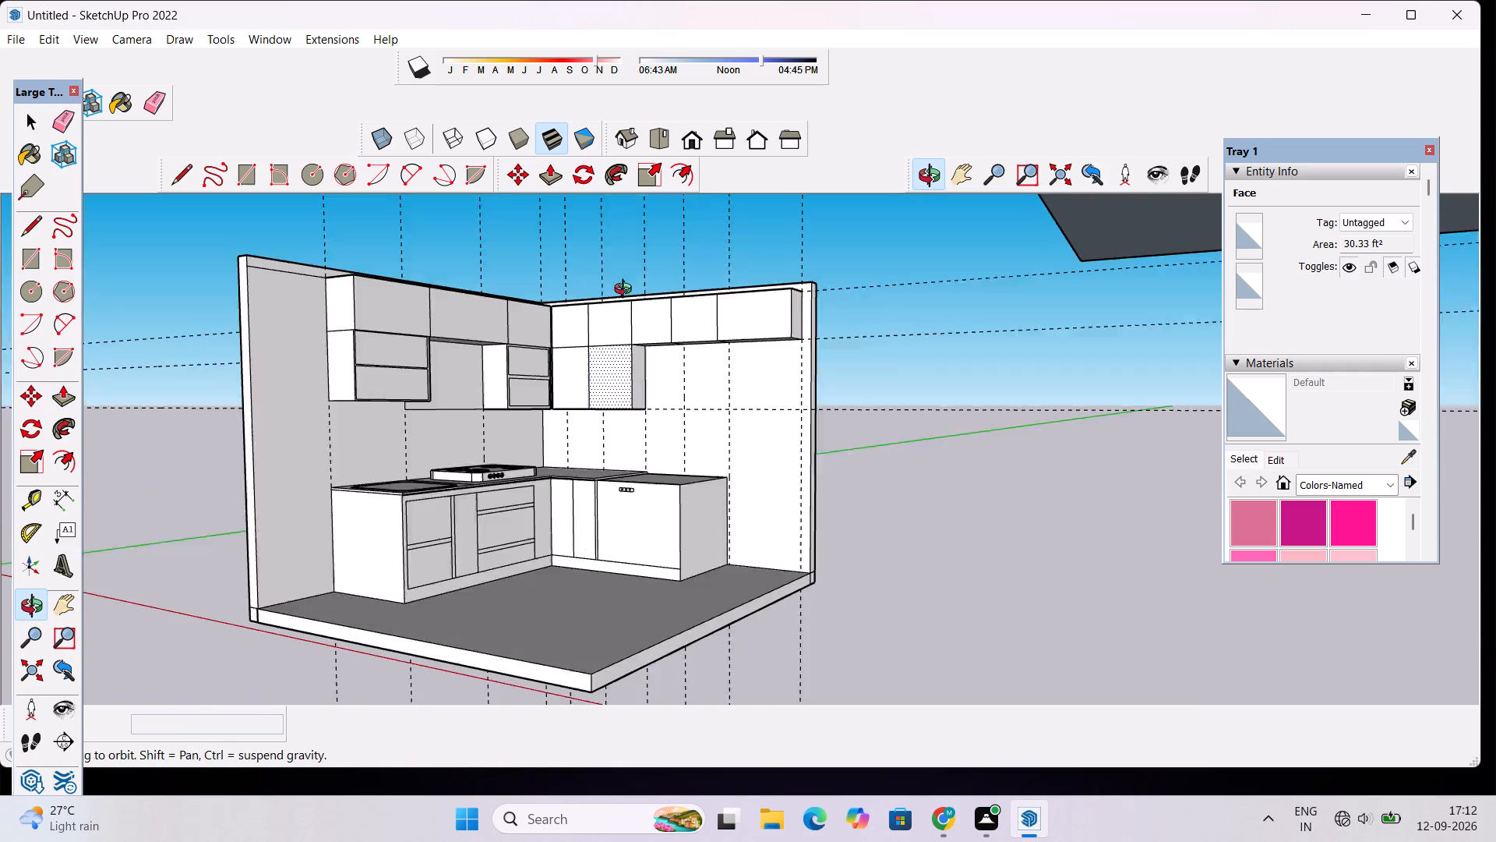
left_click_drag(626, 291, 621, 282)
scroll(637, 336, "up", 7)
scroll(640, 365, "down", 1)
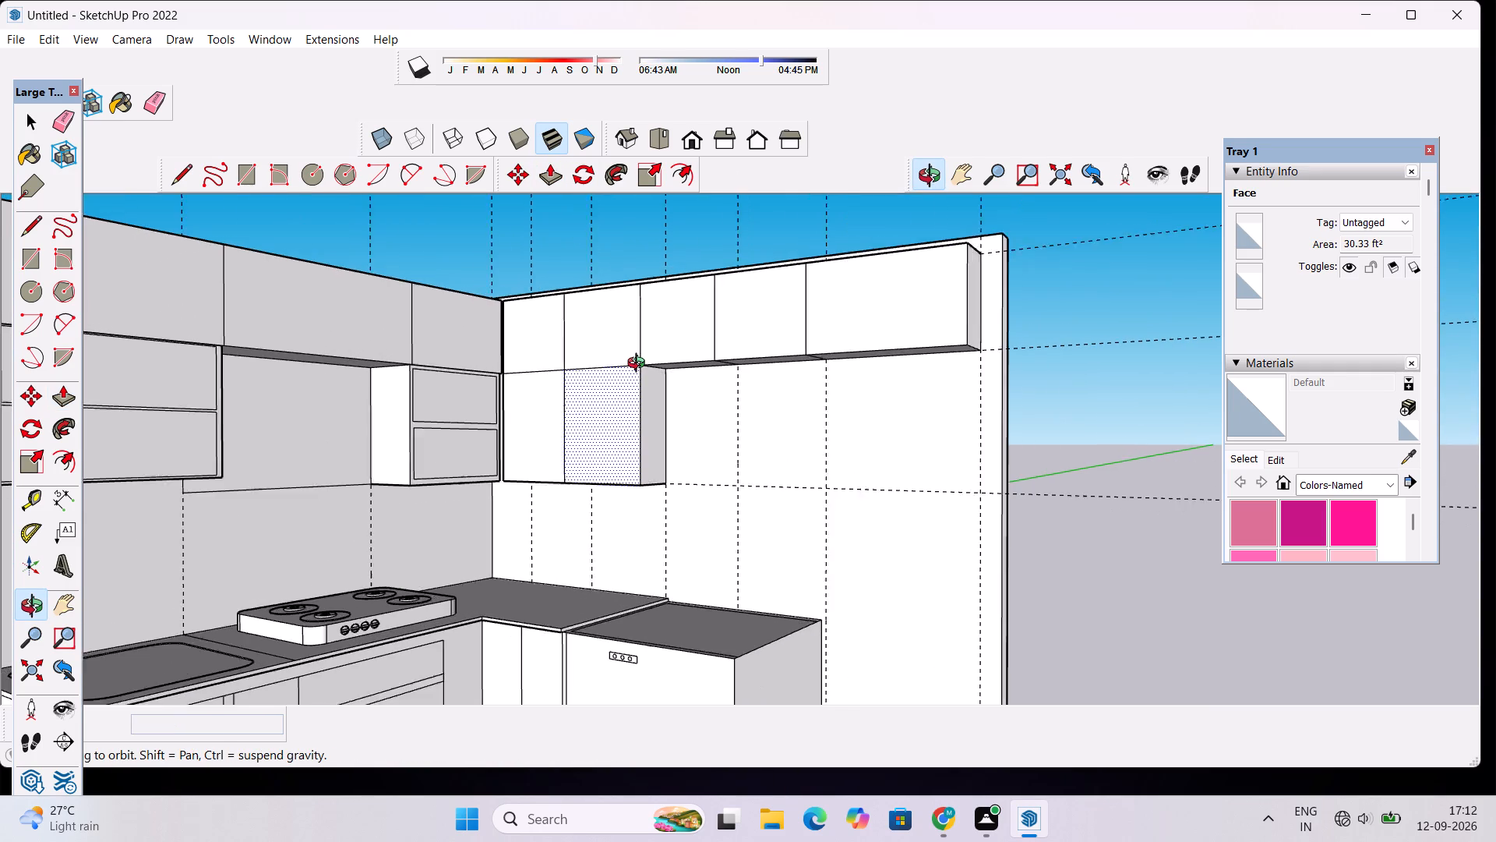
scroll(640, 365, "down", 2)
left_click_drag(638, 415, 781, 505)
scroll(672, 425, "up", 4)
left_click_drag(746, 455, 758, 455)
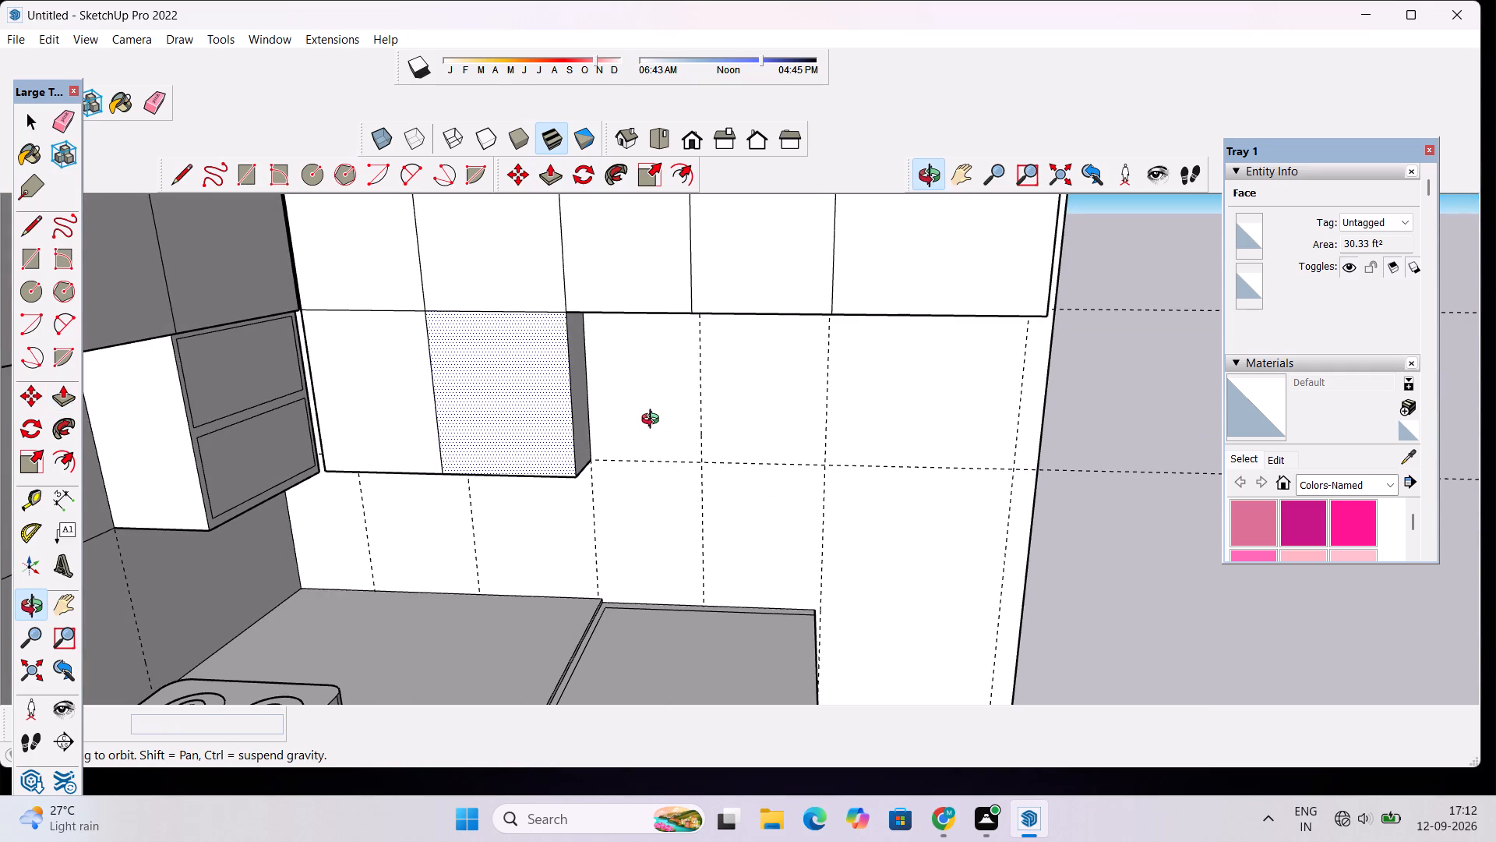
key("space")
left_click(654, 421)
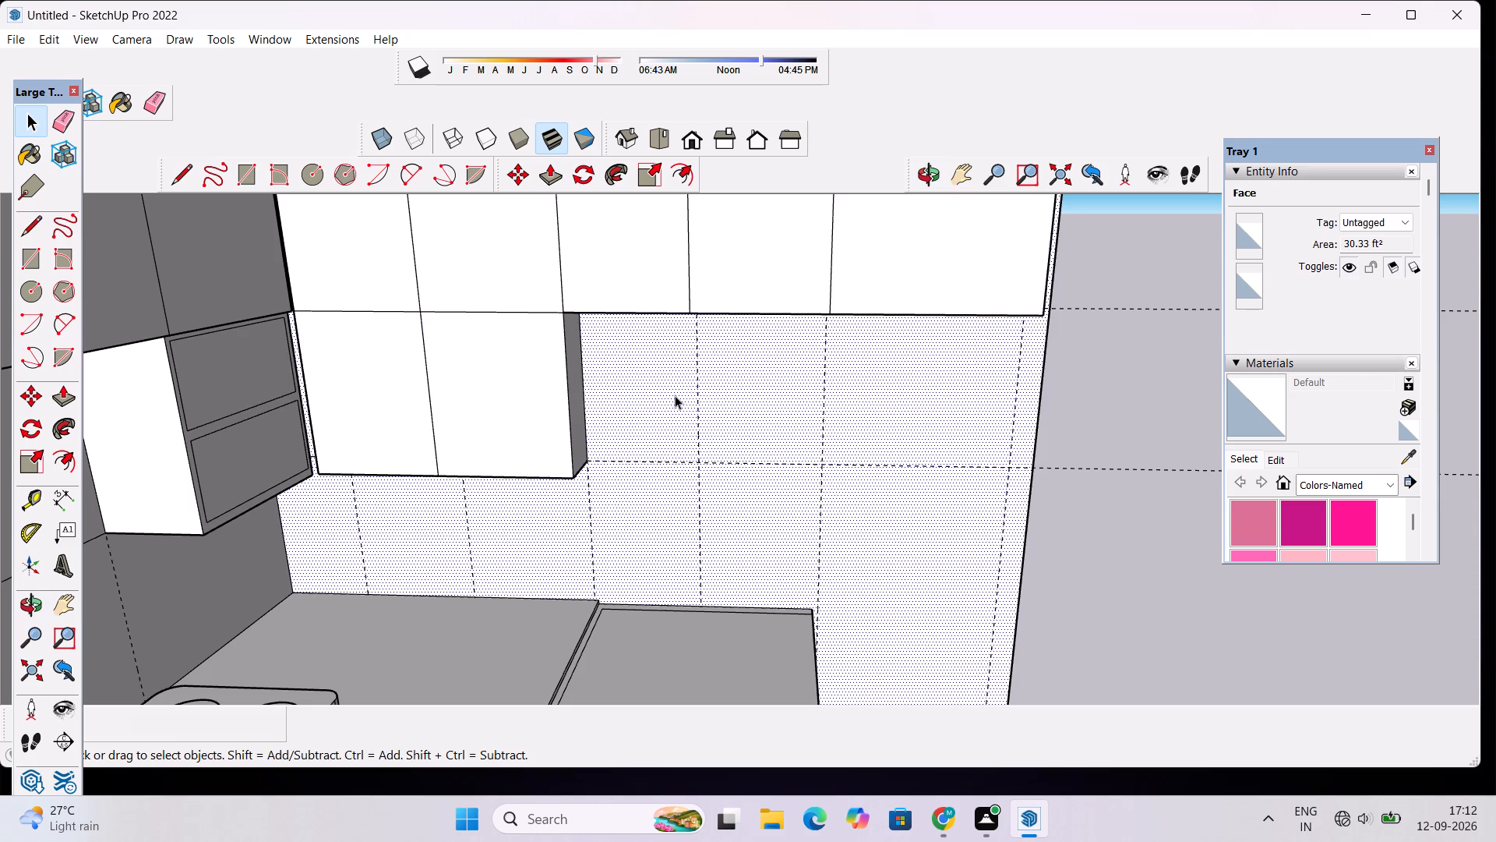
scroll(674, 398, "up", 3)
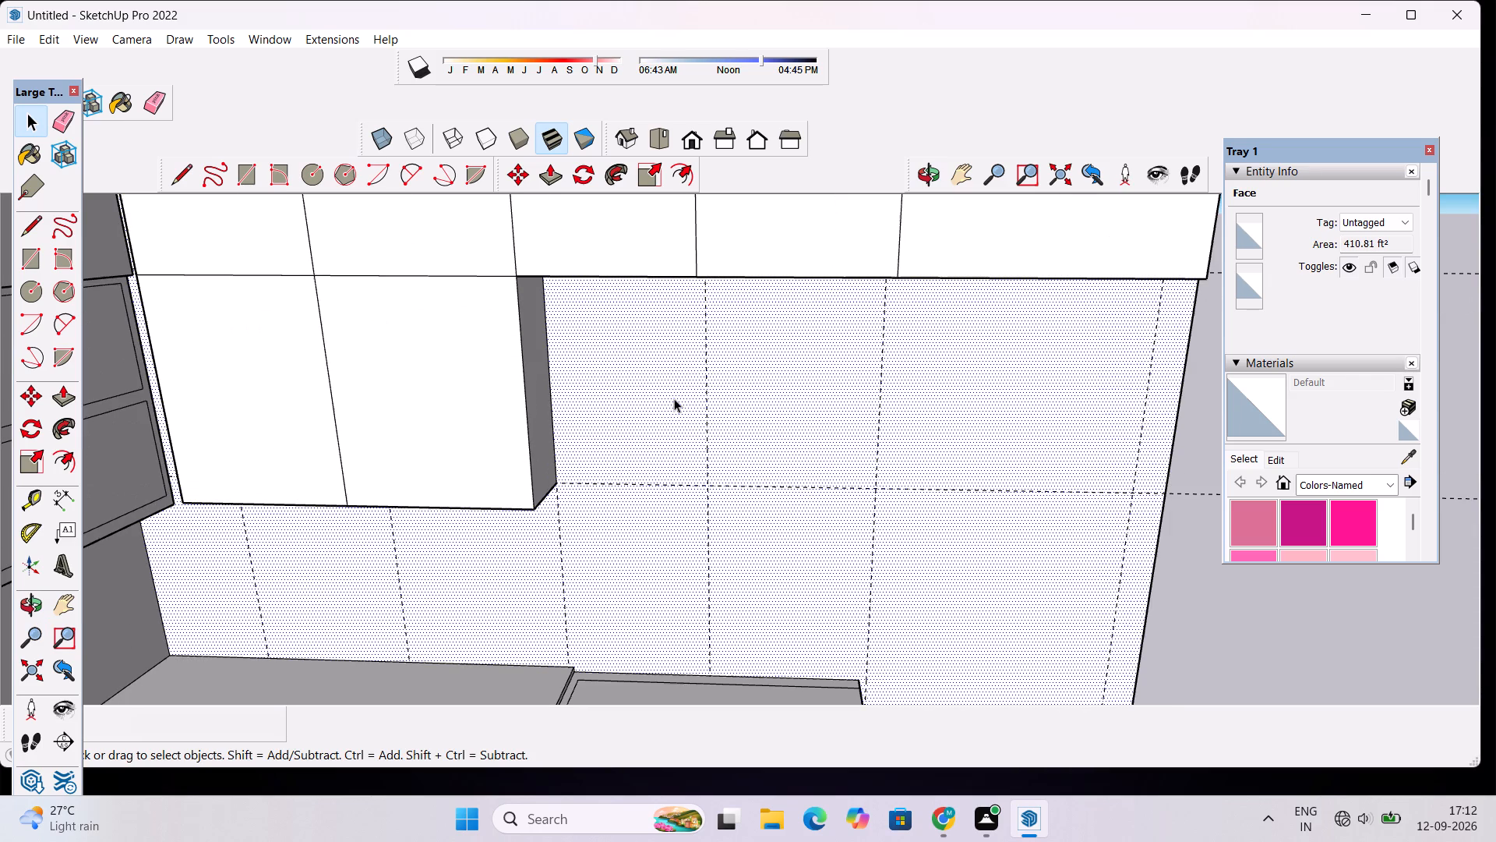
key("l")
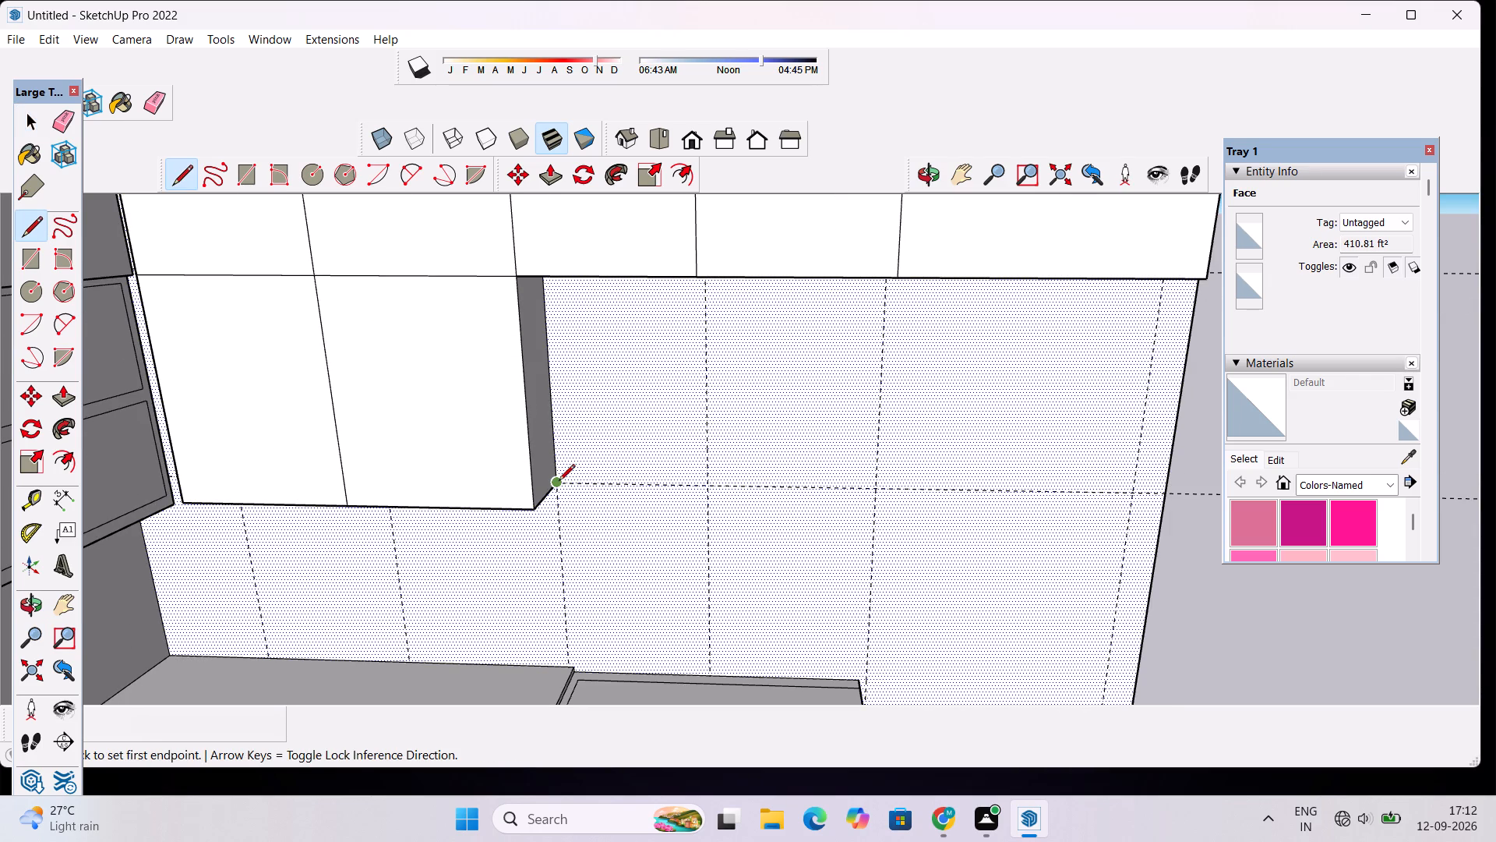
left_click(557, 483)
left_click(877, 487)
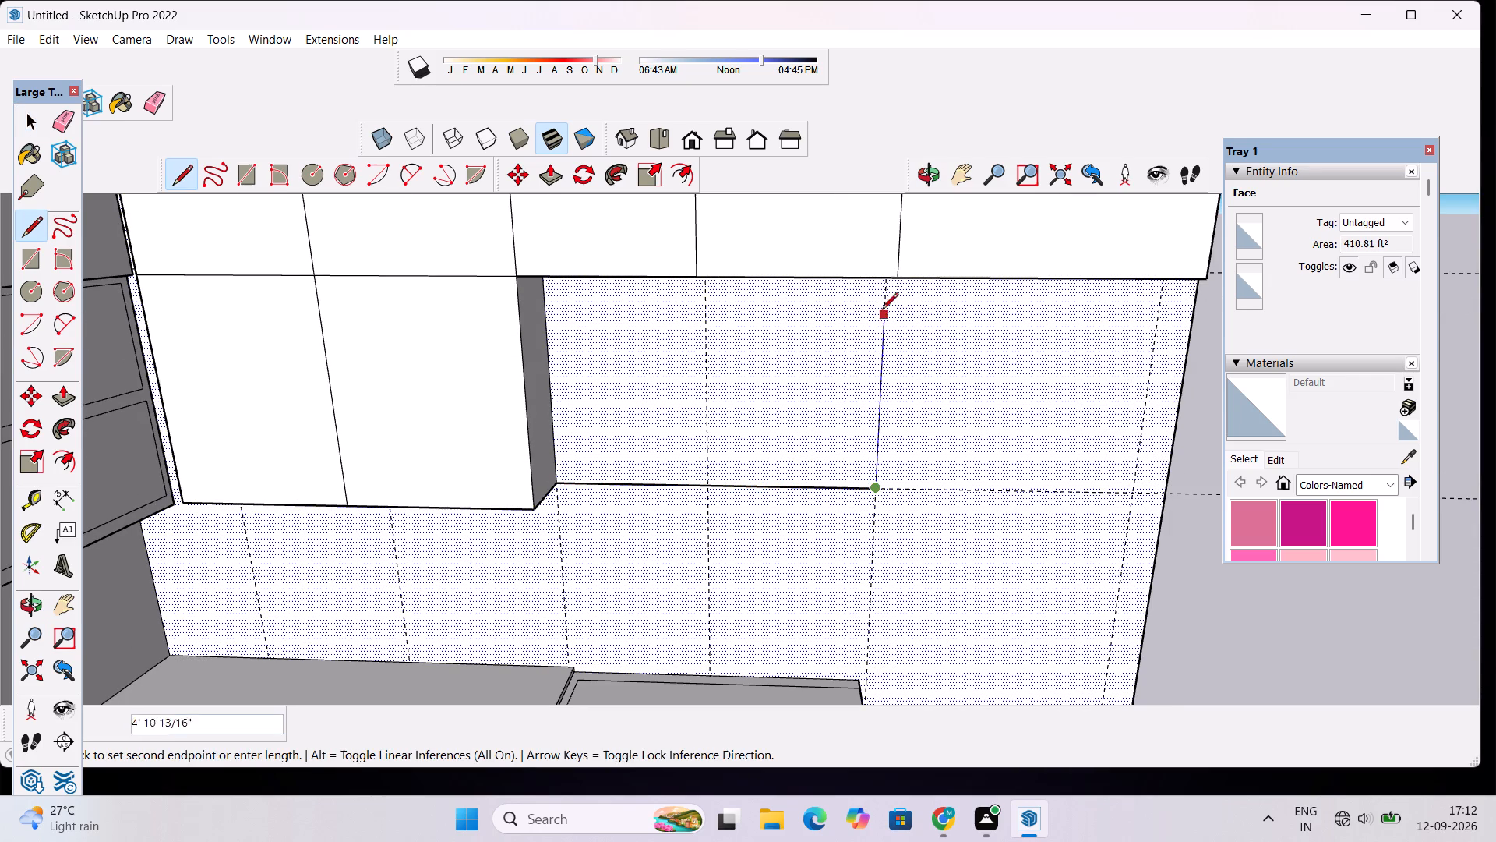
scroll(894, 306, "up", 11)
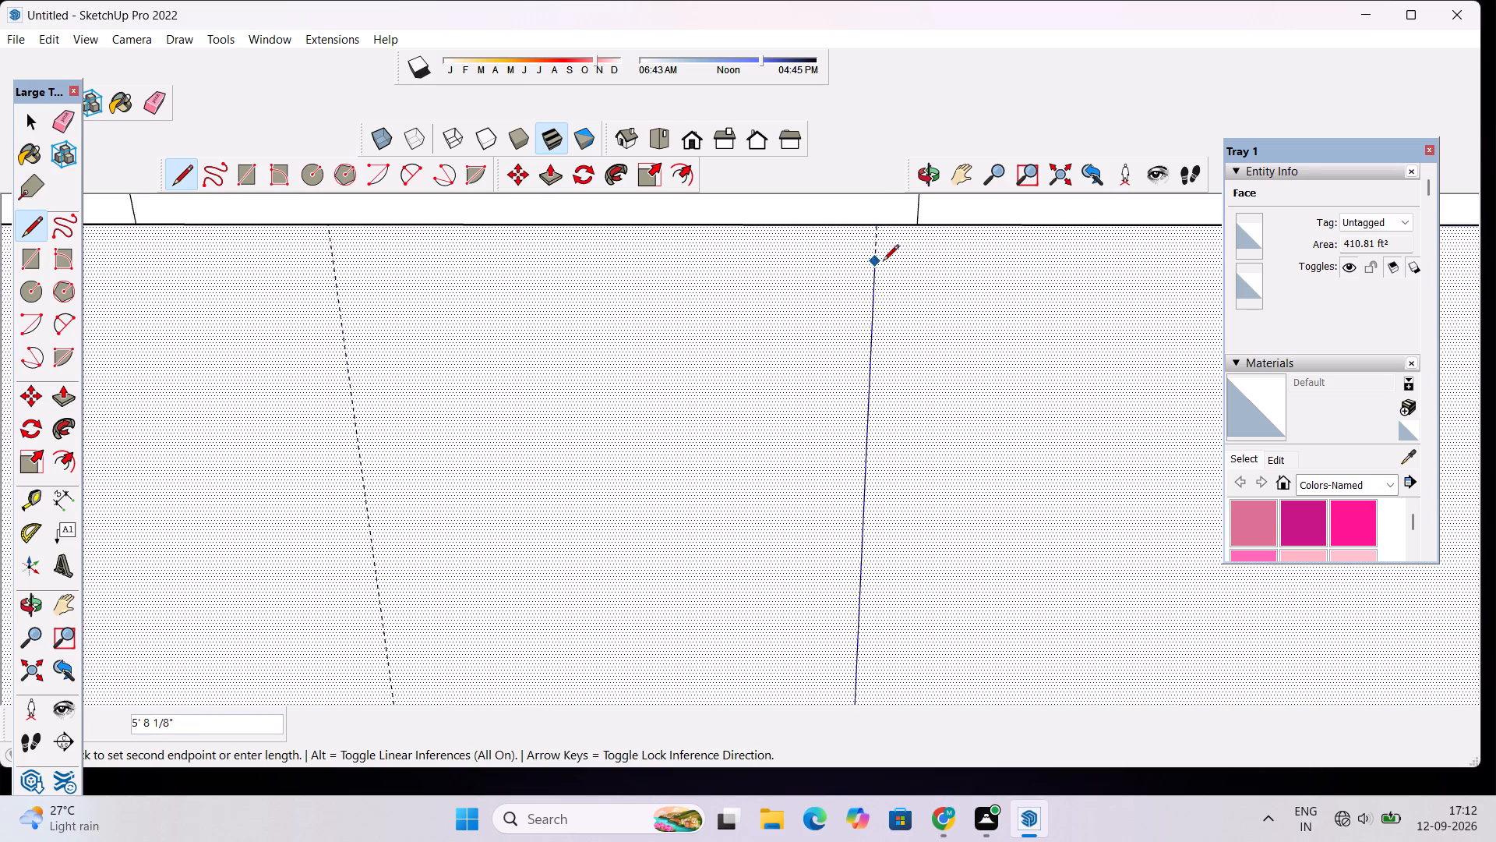
scroll(874, 233, "up", 13)
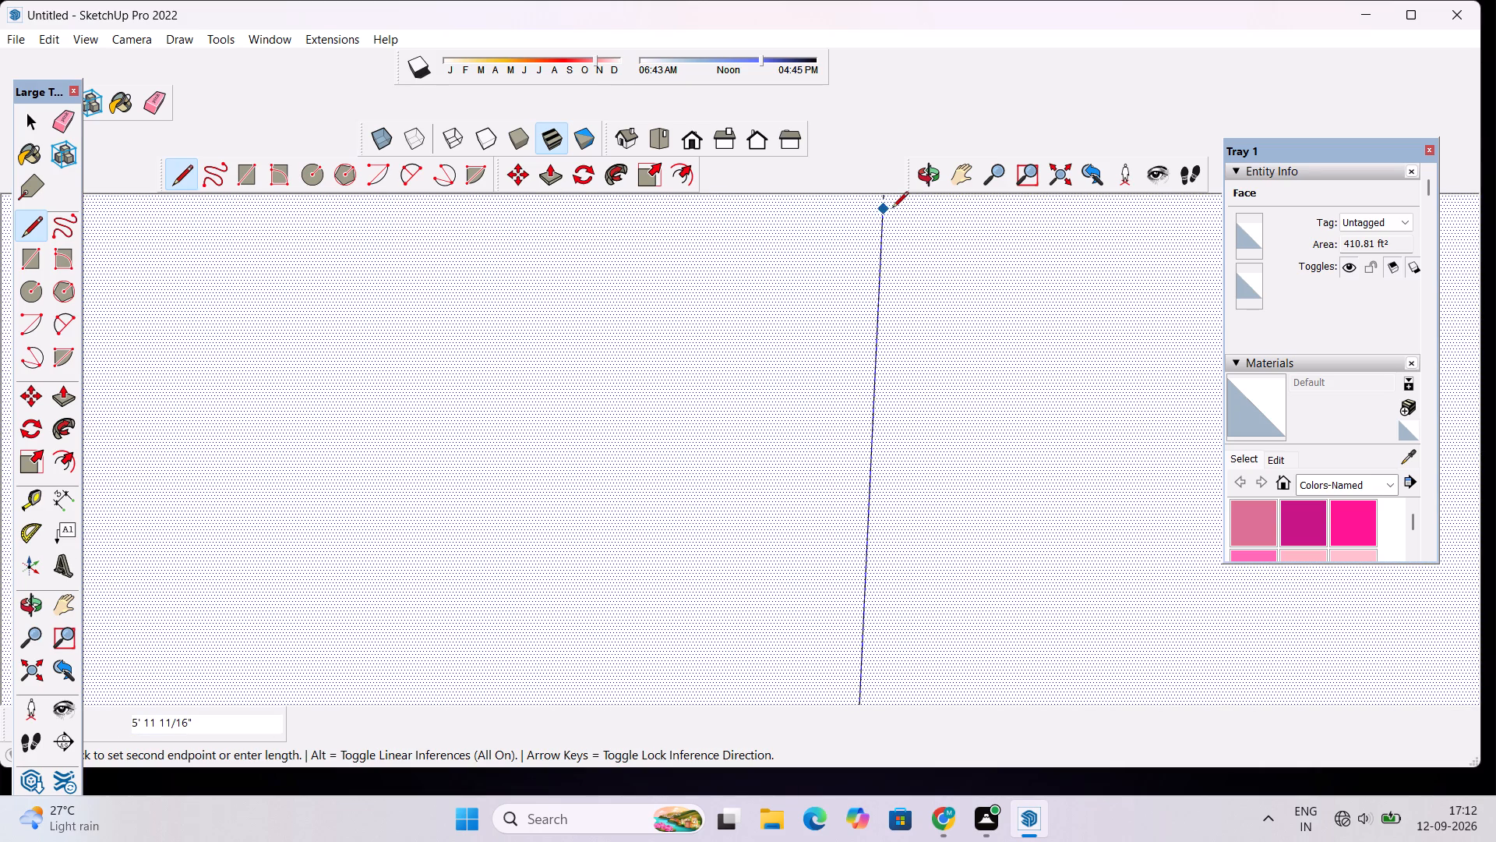
scroll(891, 215, "down", 4)
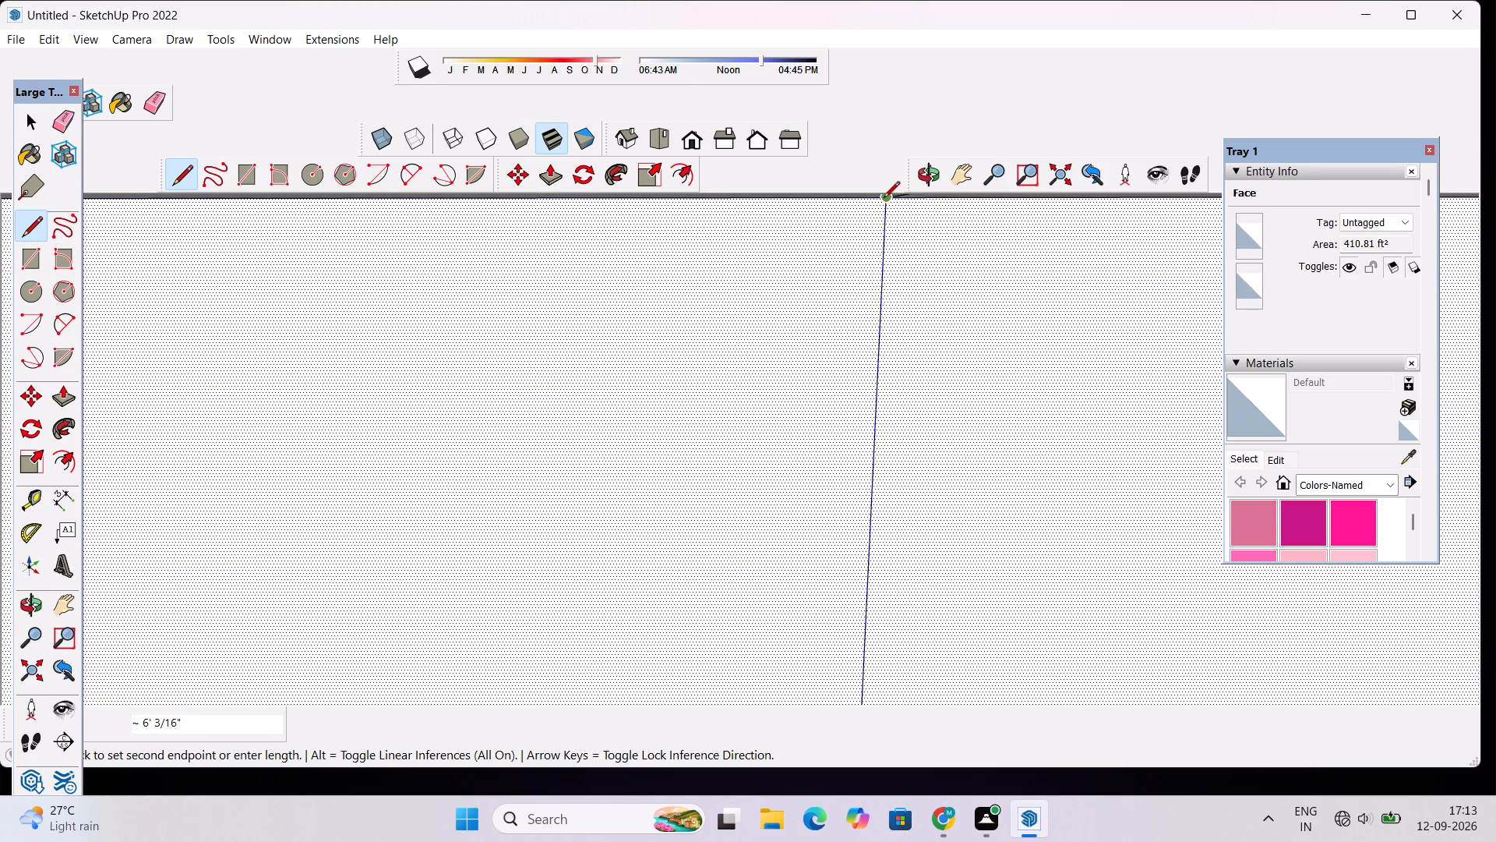
left_click(884, 199)
scroll(875, 223, "down", 20)
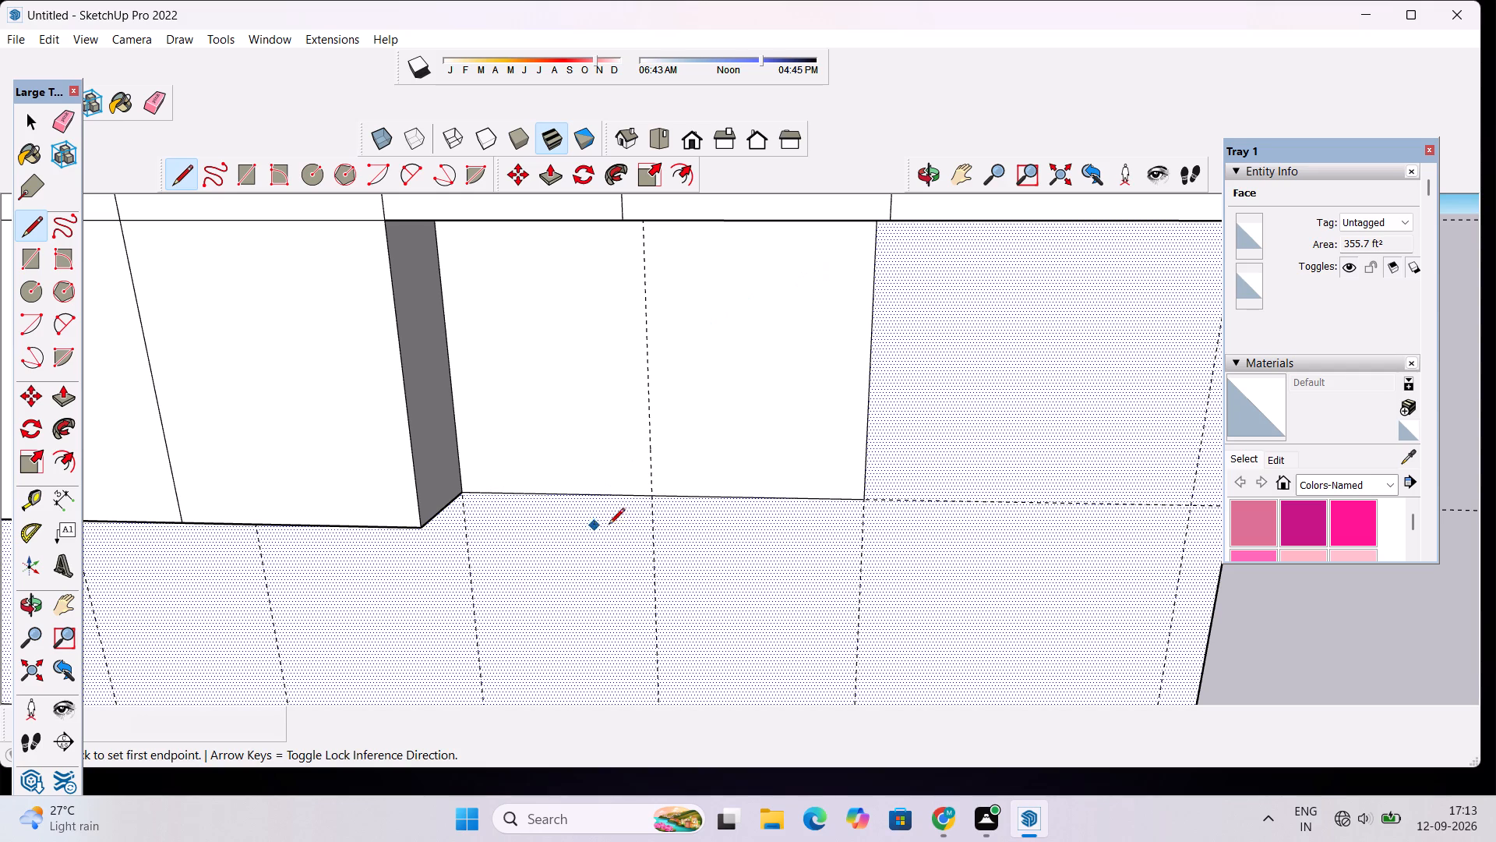
Divide the outlined back-wall area in two with a vertical line about 6' 3/16" long along the middle guide.
left_click(922, 172)
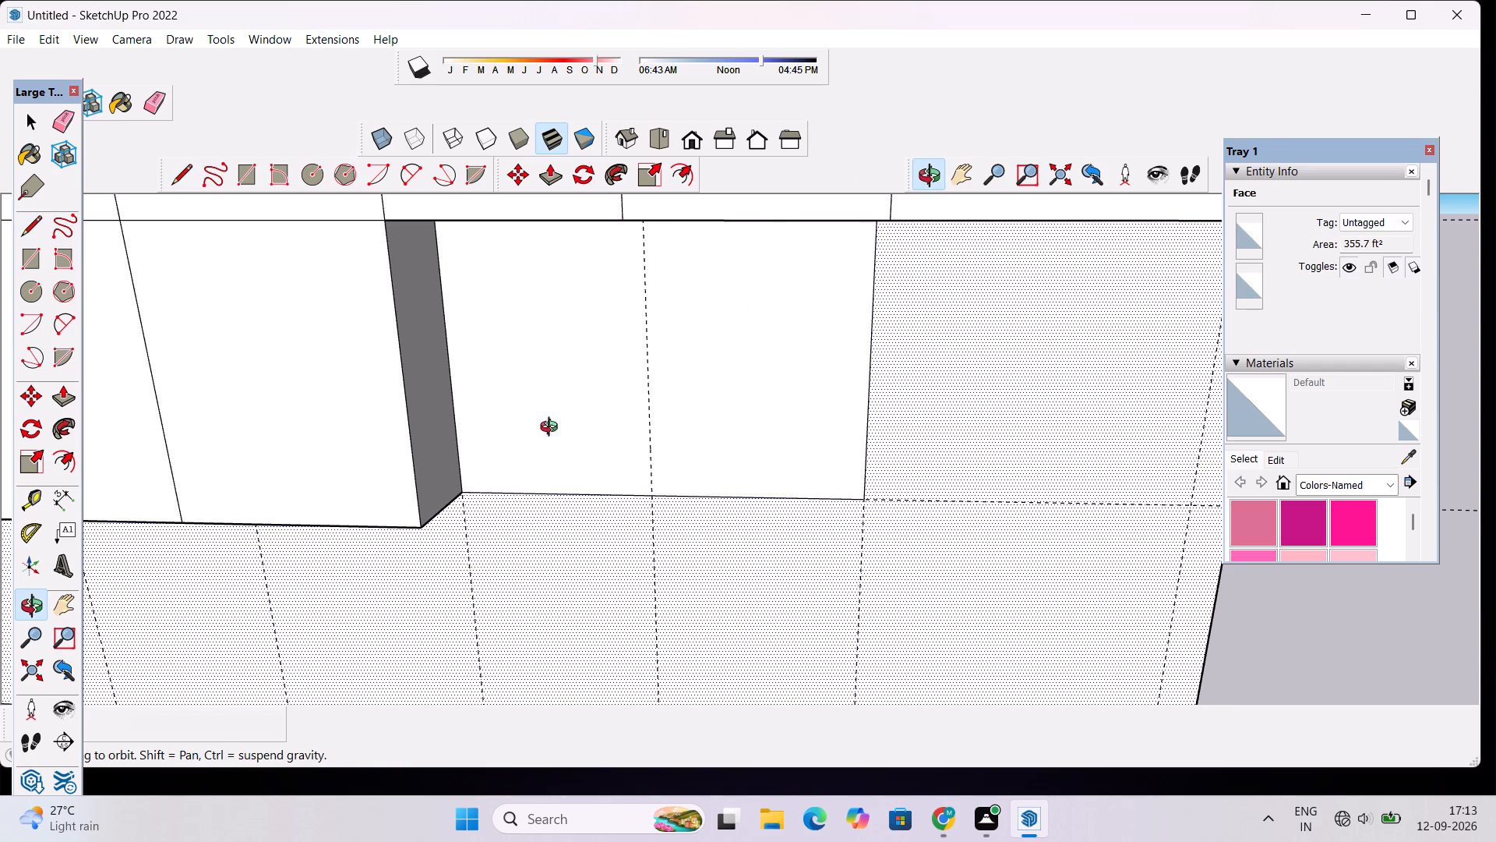
left_click_drag(552, 429, 575, 320)
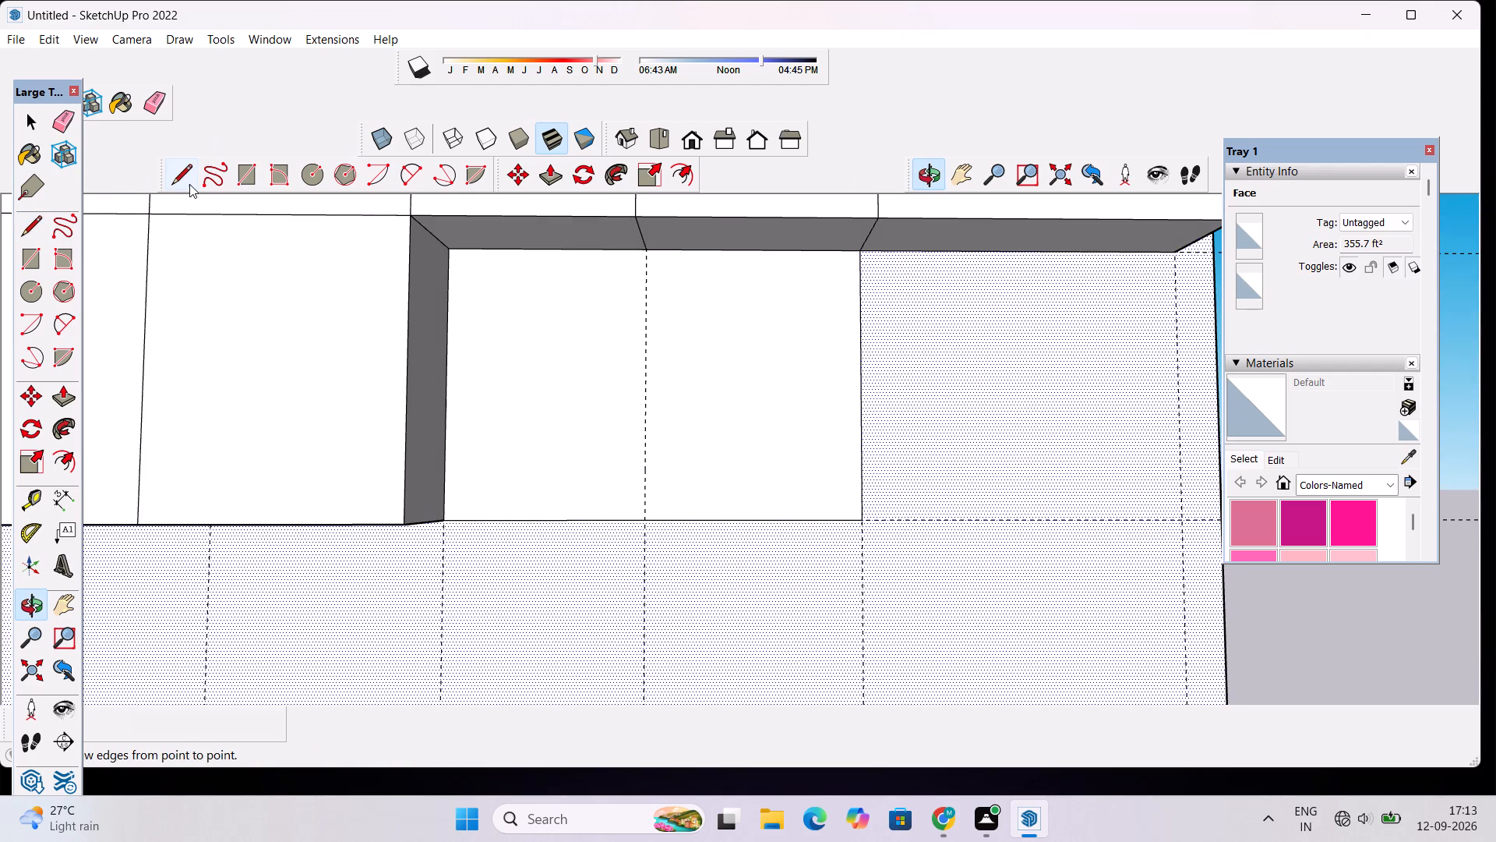
left_click(189, 184)
scroll(629, 242, "up", 8)
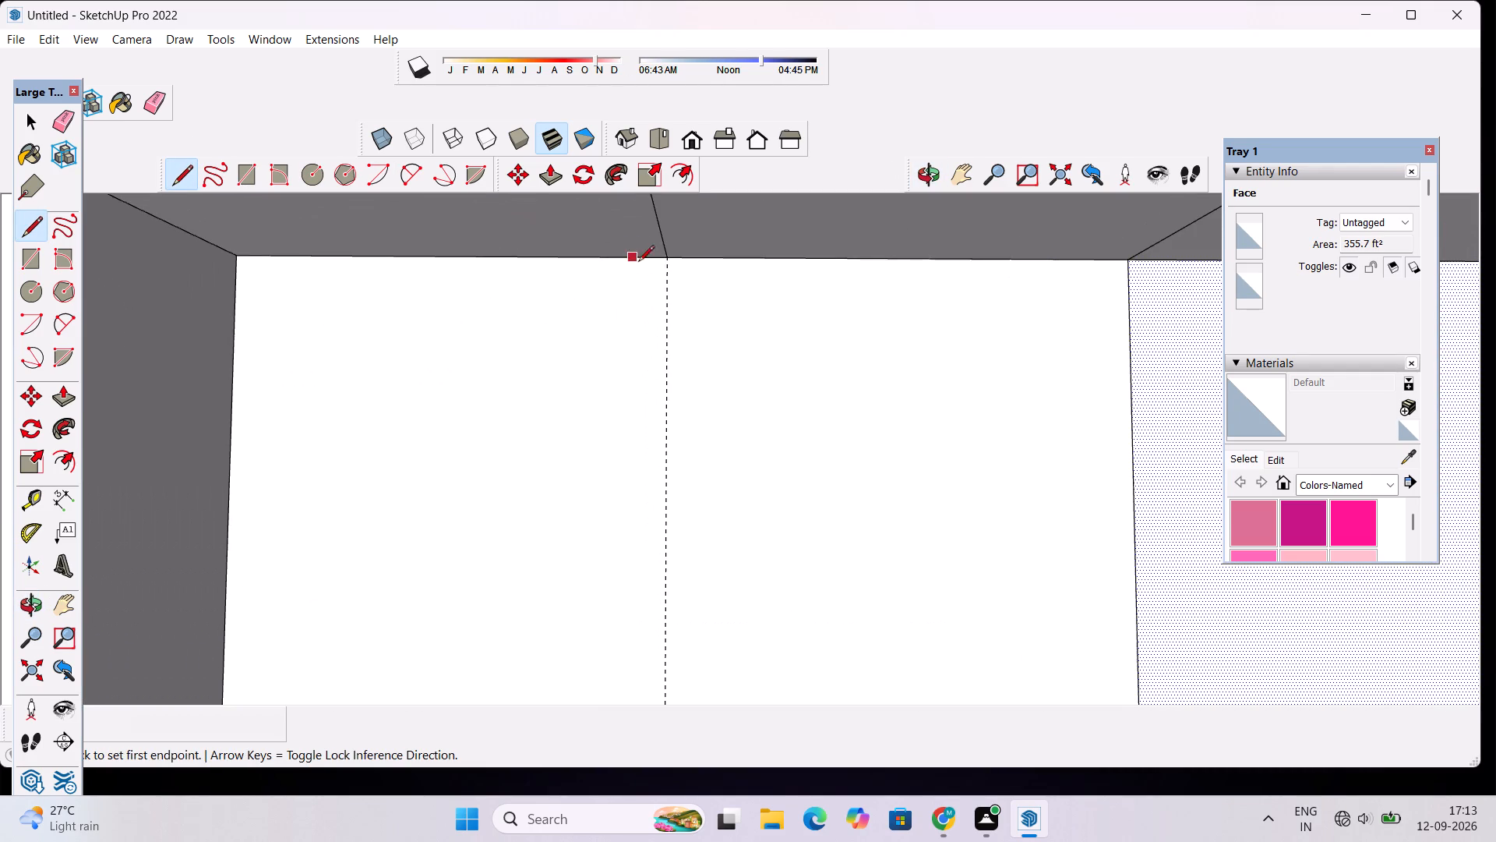
left_click(669, 256)
scroll(666, 301, "down", 6)
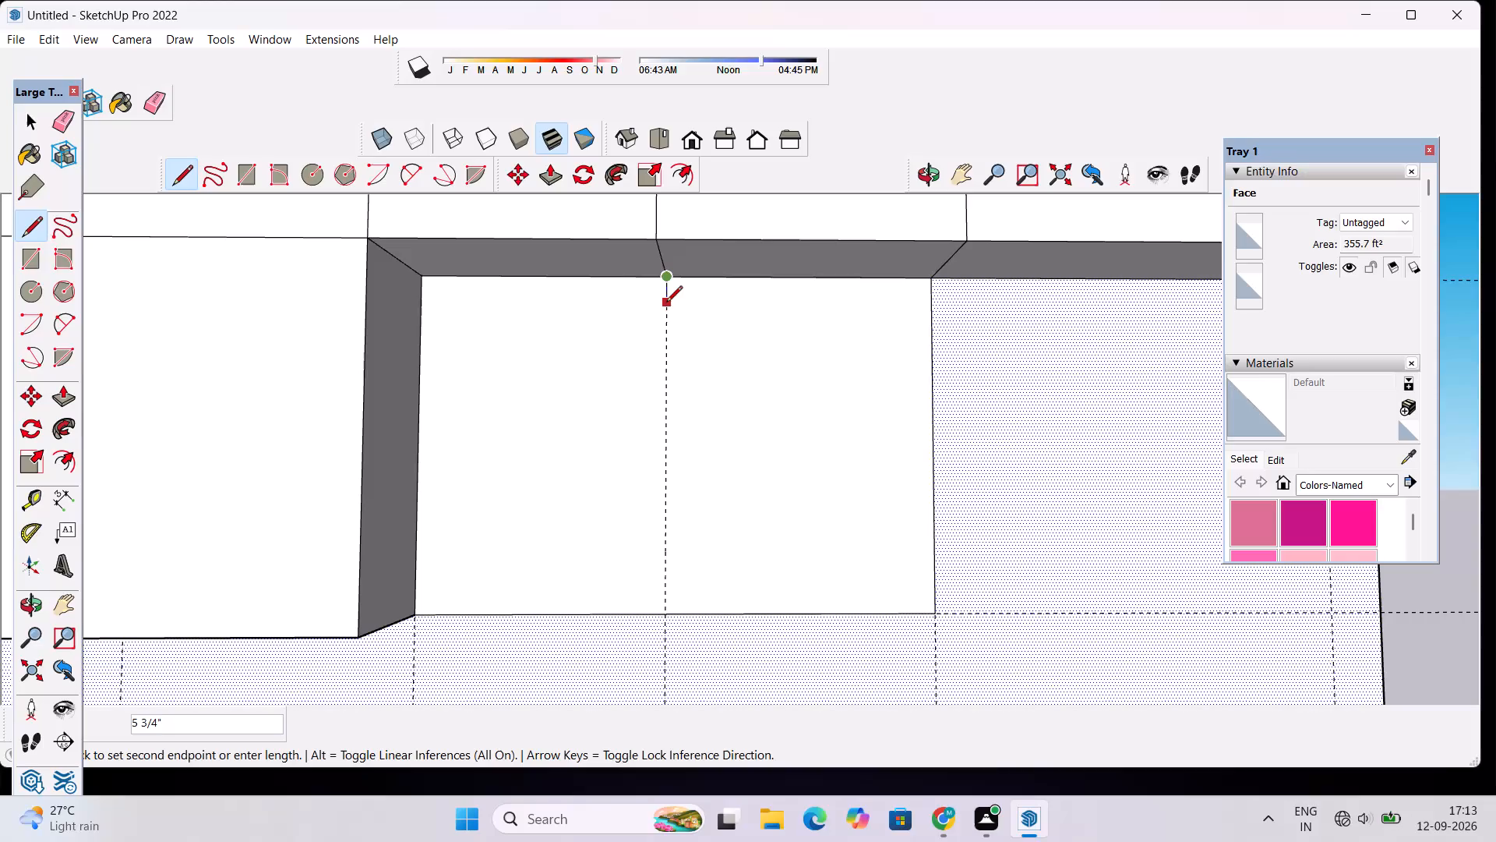
left_click(665, 620)
scroll(665, 607, "down", 3)
Pull both newly outlined back-wall rectangles out 2' 2 3/16", flush with the neighbouring lower wall cabinets.
key("space")
left_click(601, 552)
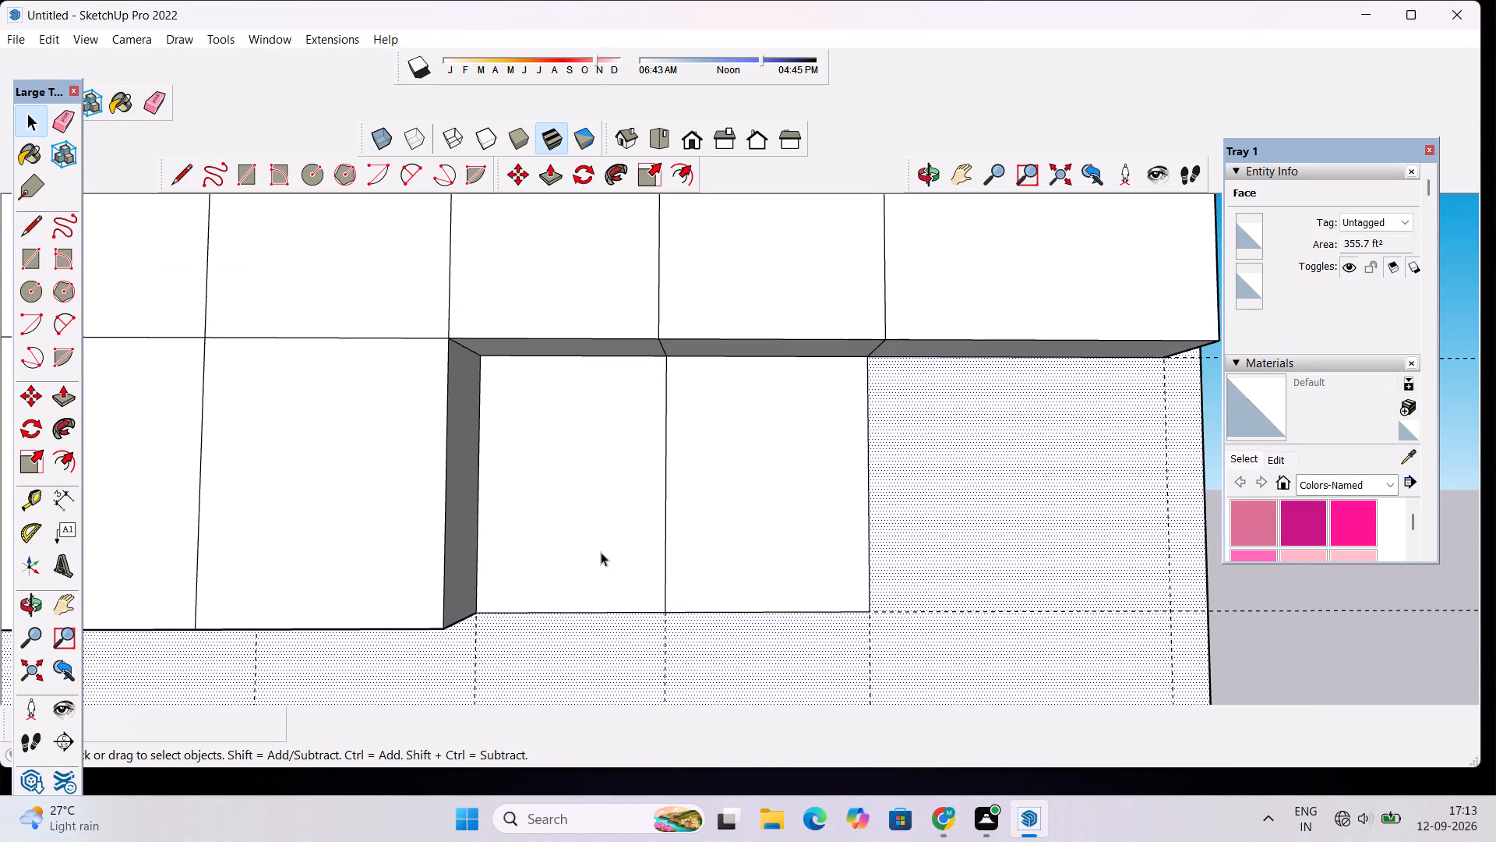
key("p")
left_click(743, 550)
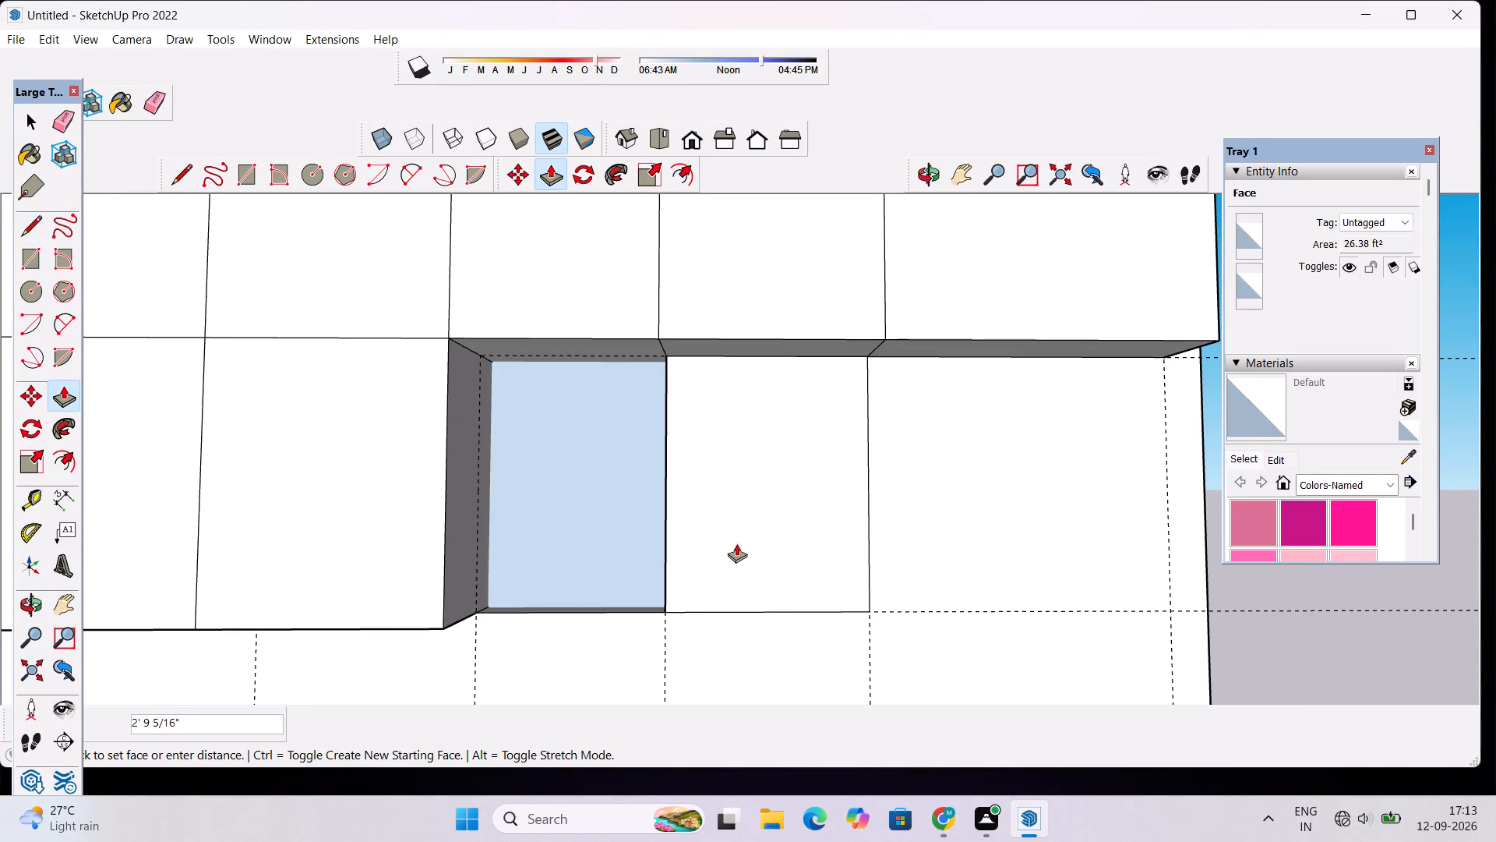
left_click(429, 521)
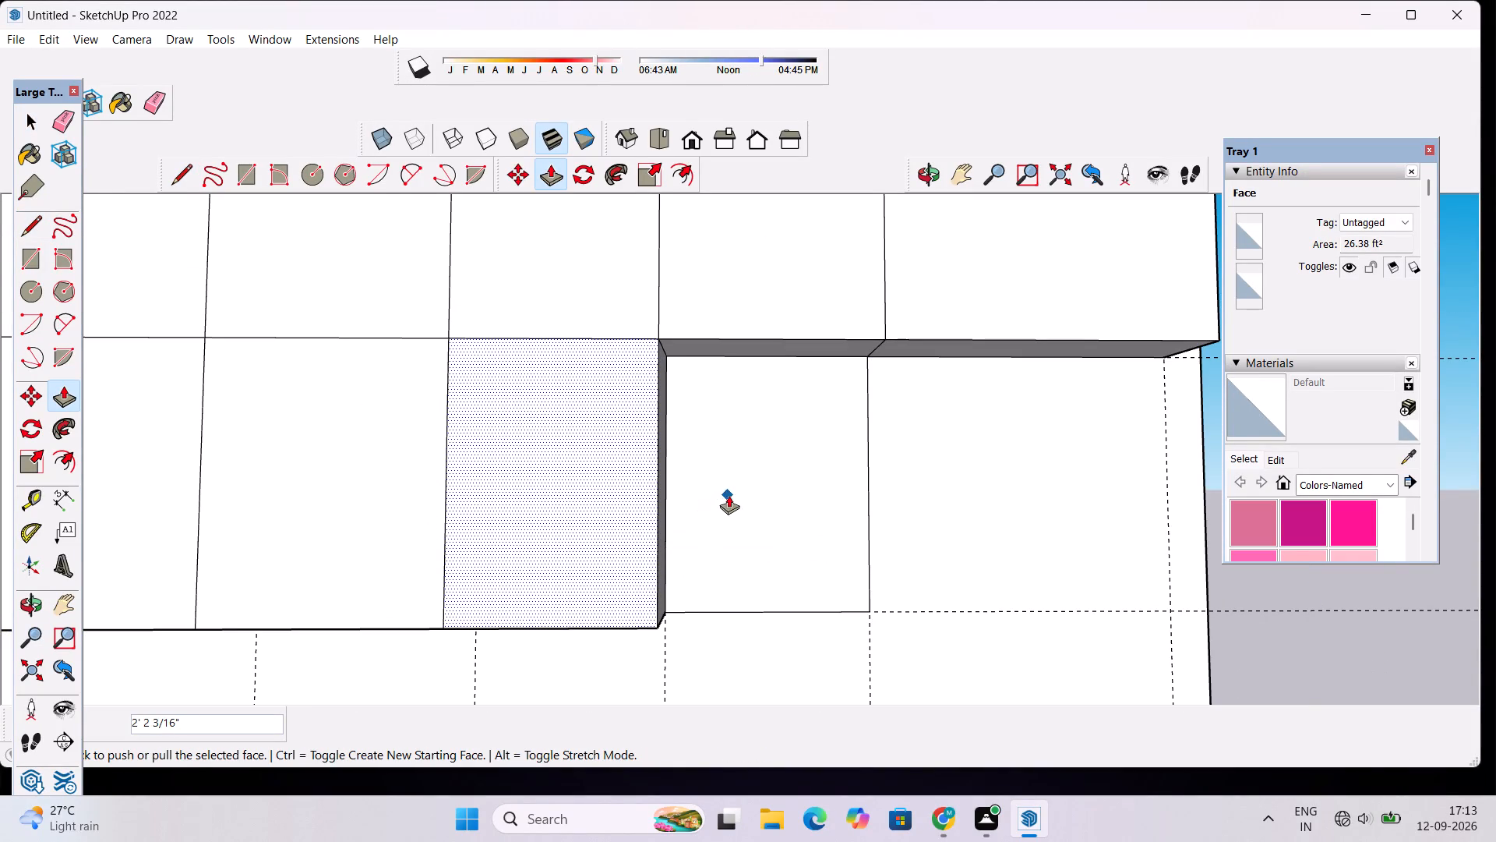
key("space")
left_click(729, 495)
key("p")
left_click(729, 495)
left_click(635, 515)
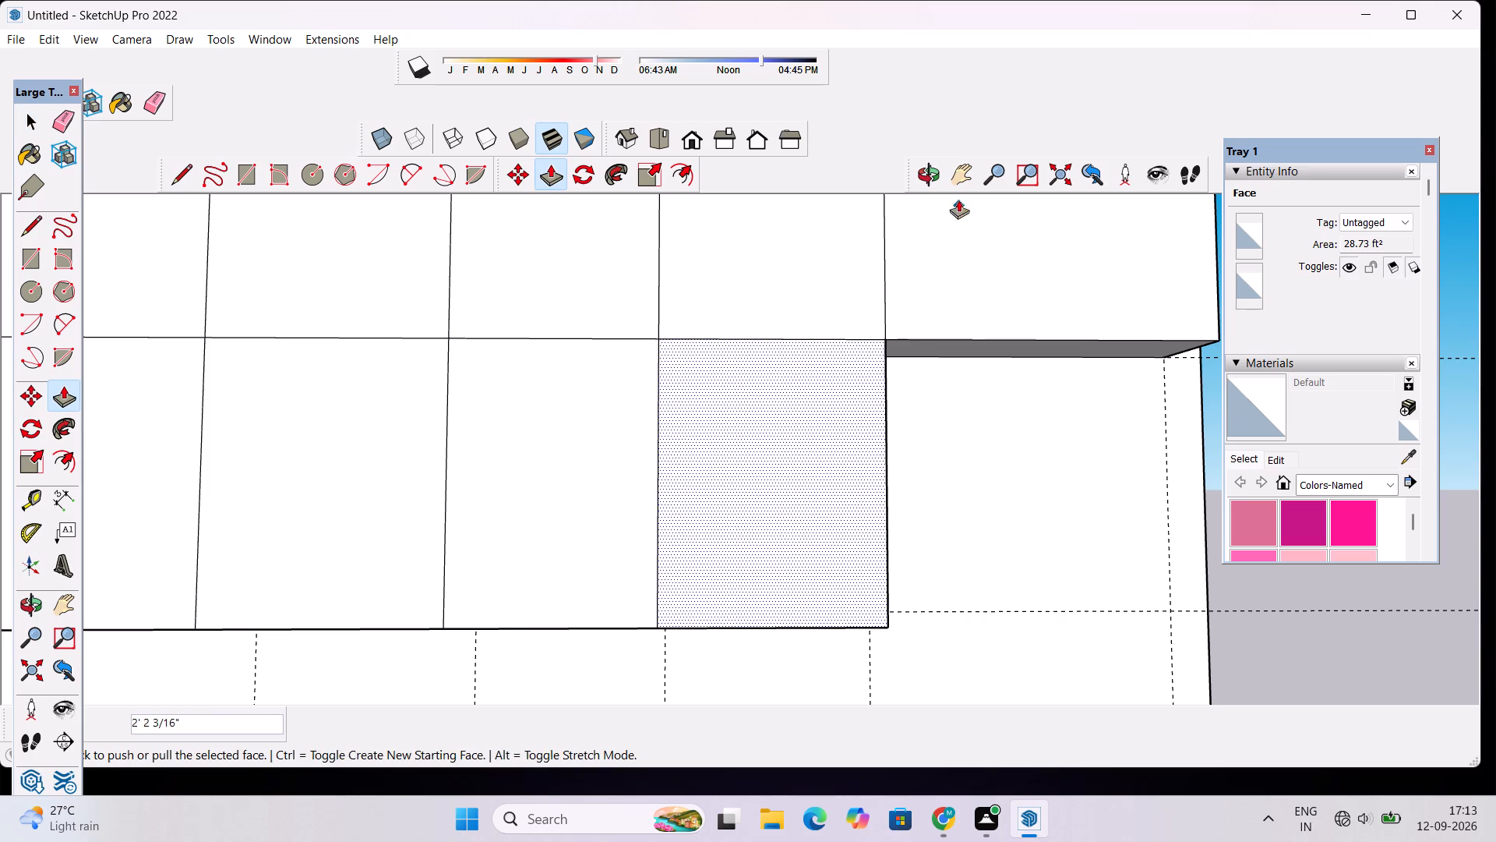
Draw a floor line about 8' 2 13/16" long, parallel to the back wall, from the end base unit's side to the floor's outer edge.
left_click(925, 176)
left_click_drag(923, 270, 877, 391)
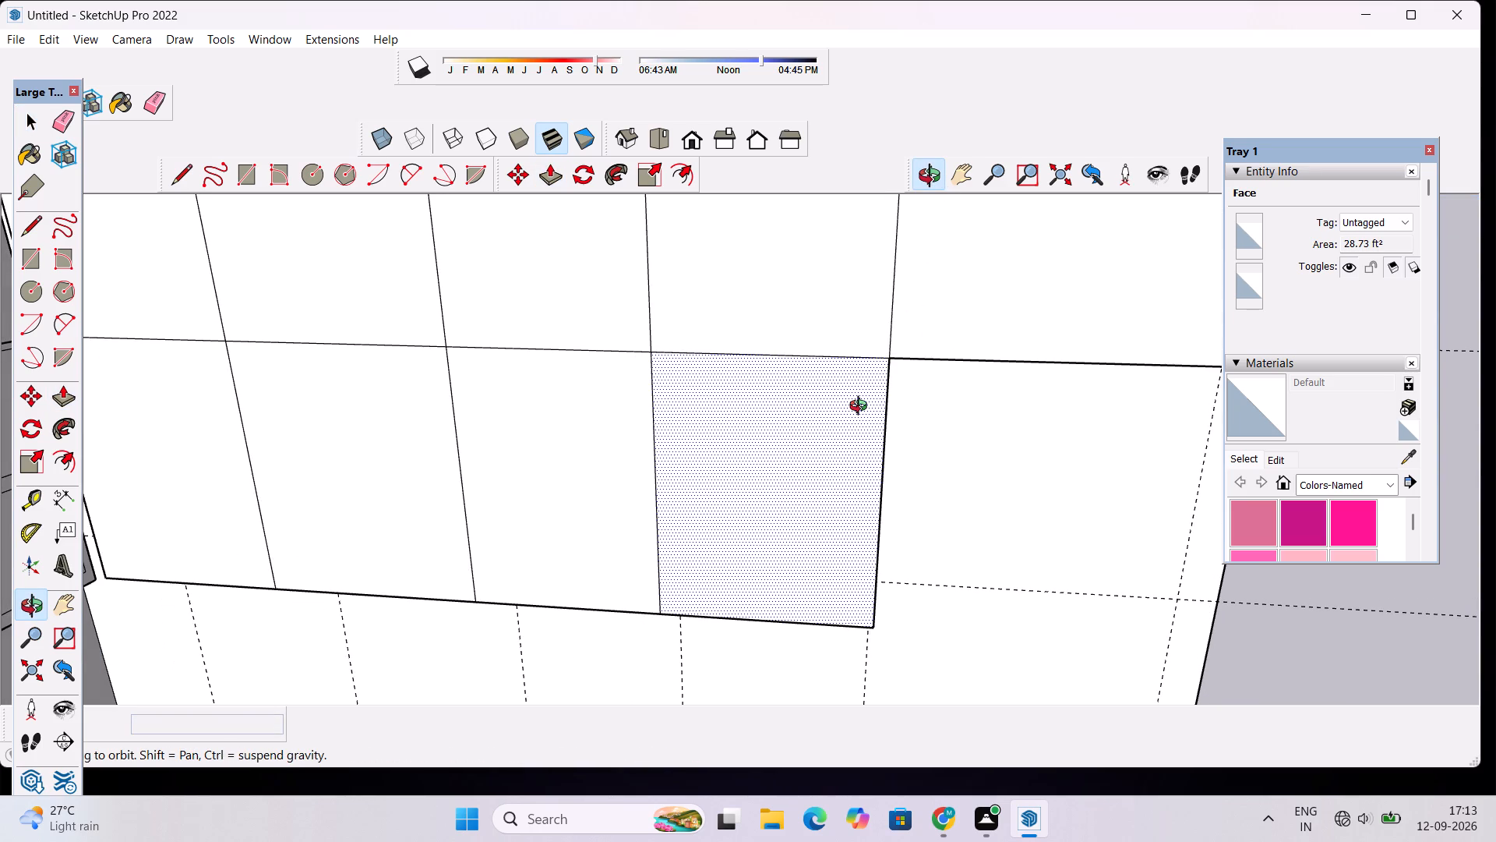
scroll(858, 416, "down", 6)
left_click_drag(873, 402, 687, 445)
scroll(705, 417, "down", 6)
left_click_drag(700, 488, 796, 451)
scroll(799, 449, "up", 2)
scroll(799, 449, "down", 3)
left_click_drag(816, 469, 800, 351, "shift")
scroll(852, 483, "up", 2, "shift")
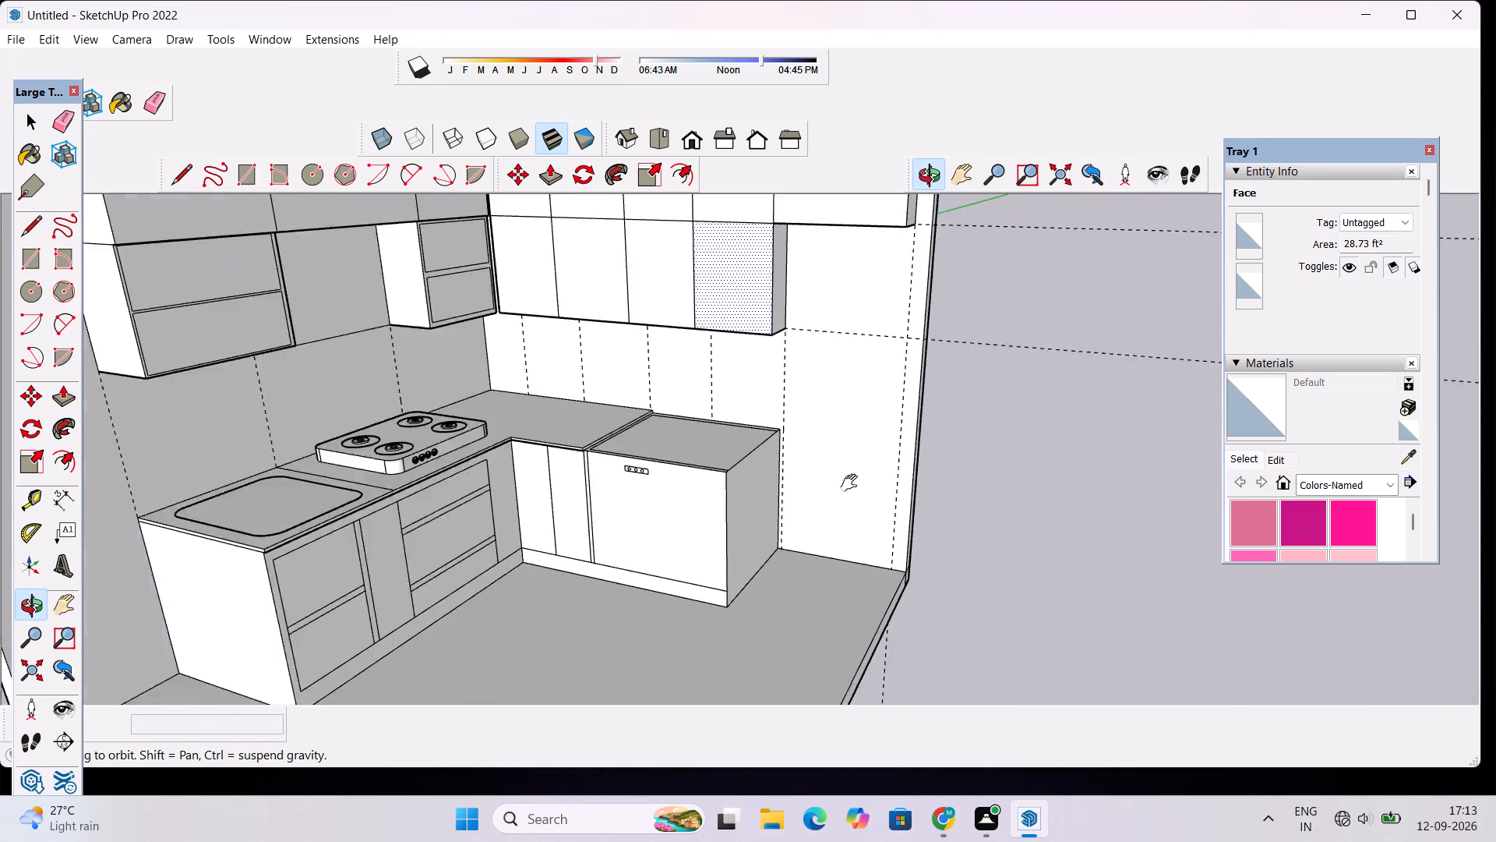
scroll(852, 483, "up", 2, "shift")
left_click_drag(782, 537, 794, 473, "shift")
scroll(795, 540, "up", 4)
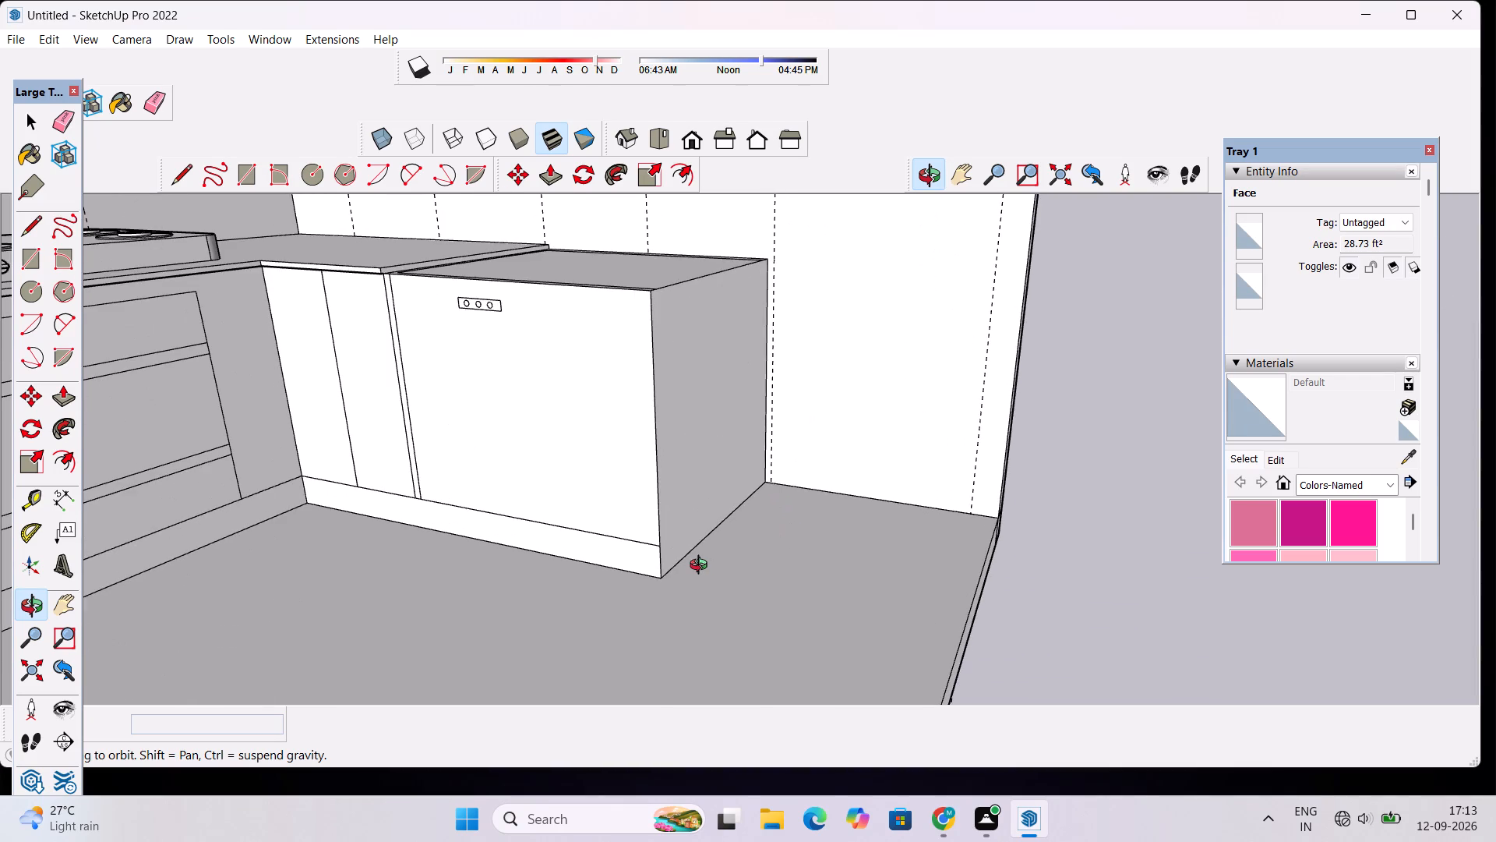
scroll(702, 567, "down", 3)
left_click_drag(698, 560, 649, 433, "shift")
key("l")
scroll(647, 448, "up", 4)
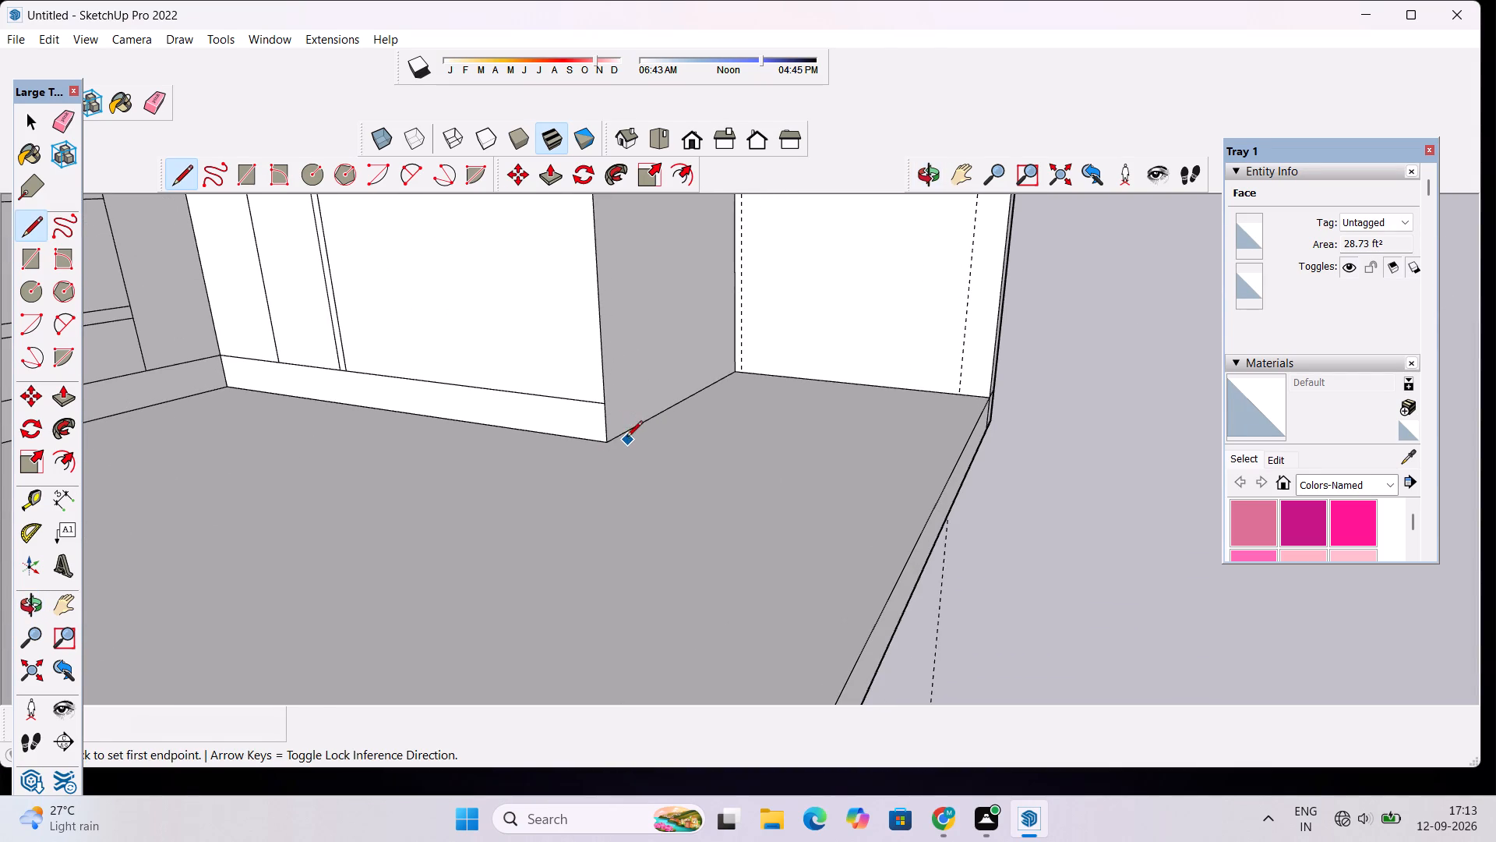
left_click(626, 436)
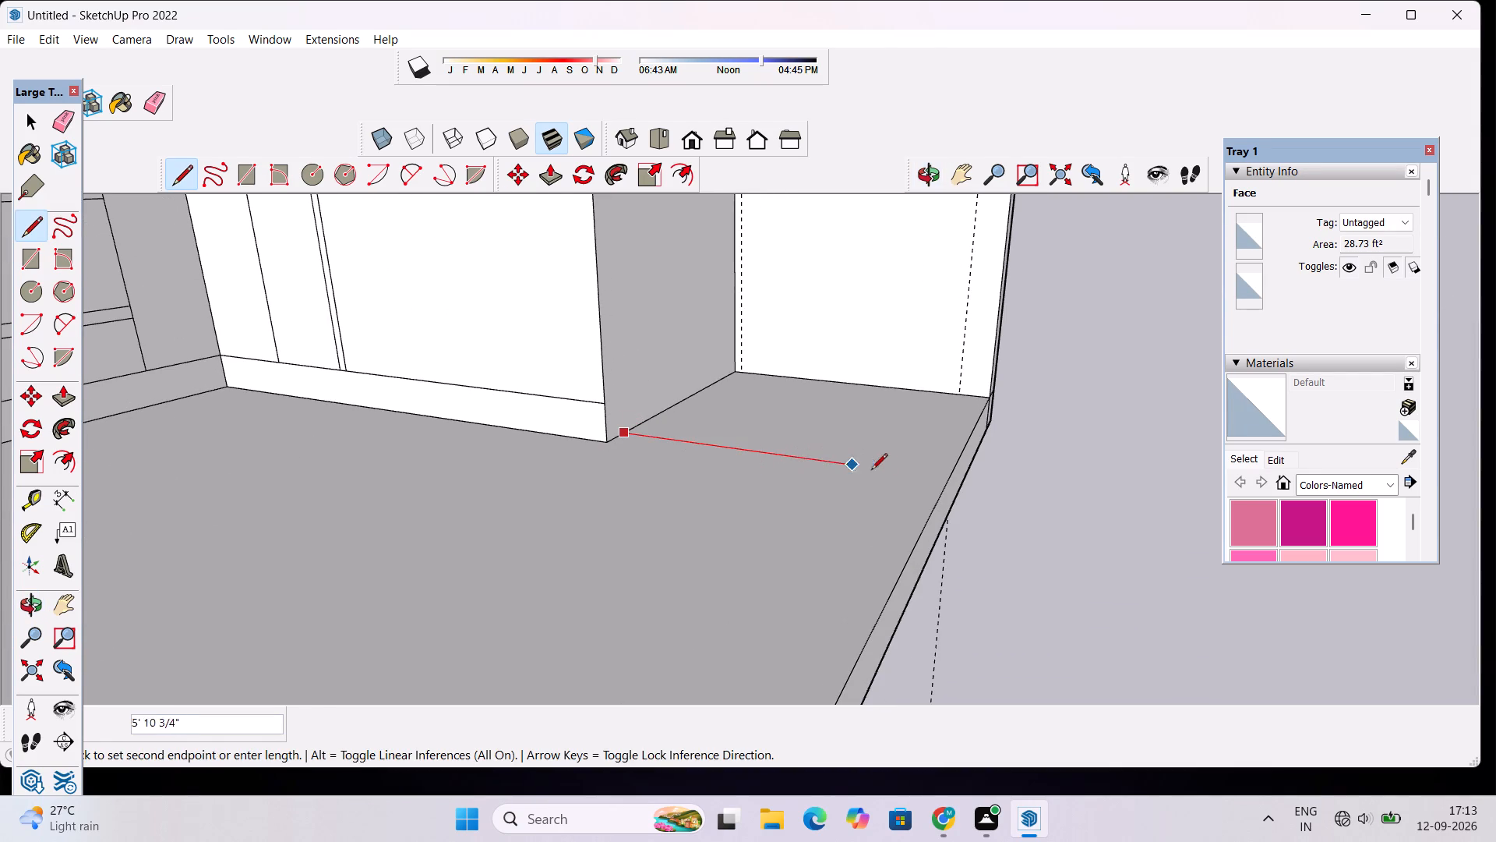
left_click(946, 481)
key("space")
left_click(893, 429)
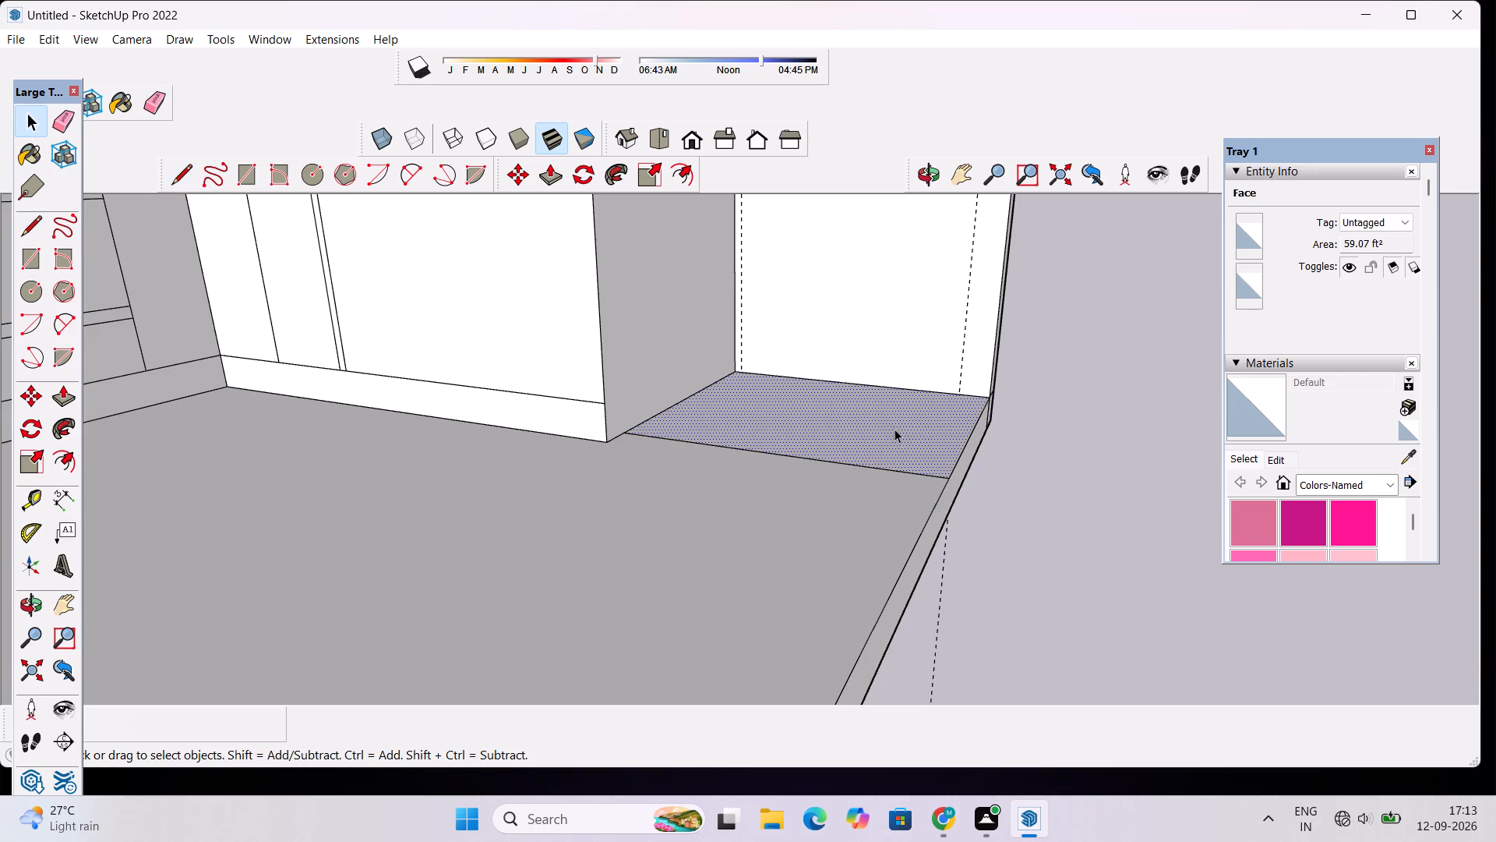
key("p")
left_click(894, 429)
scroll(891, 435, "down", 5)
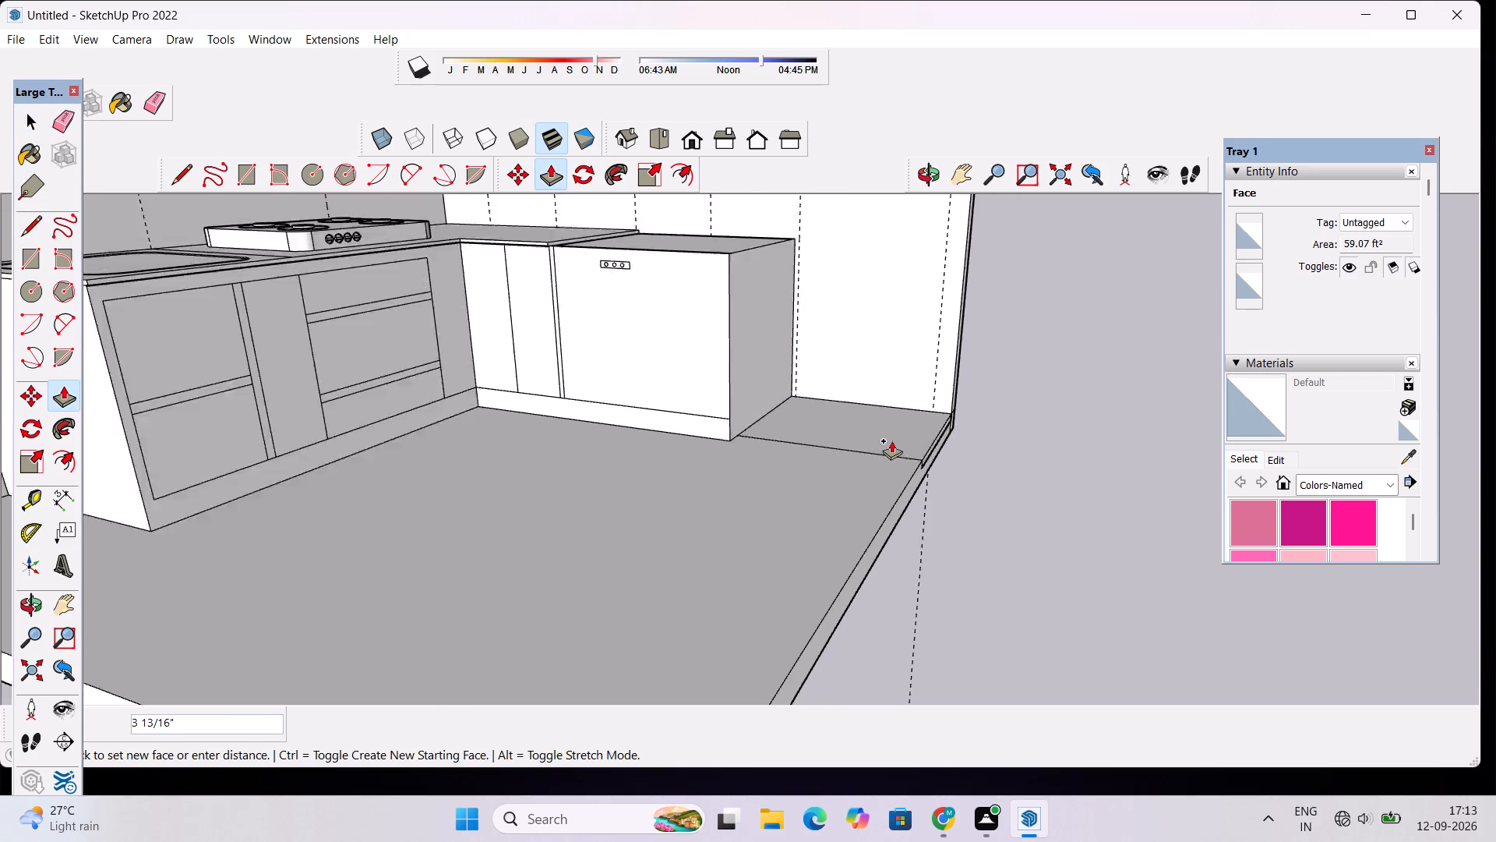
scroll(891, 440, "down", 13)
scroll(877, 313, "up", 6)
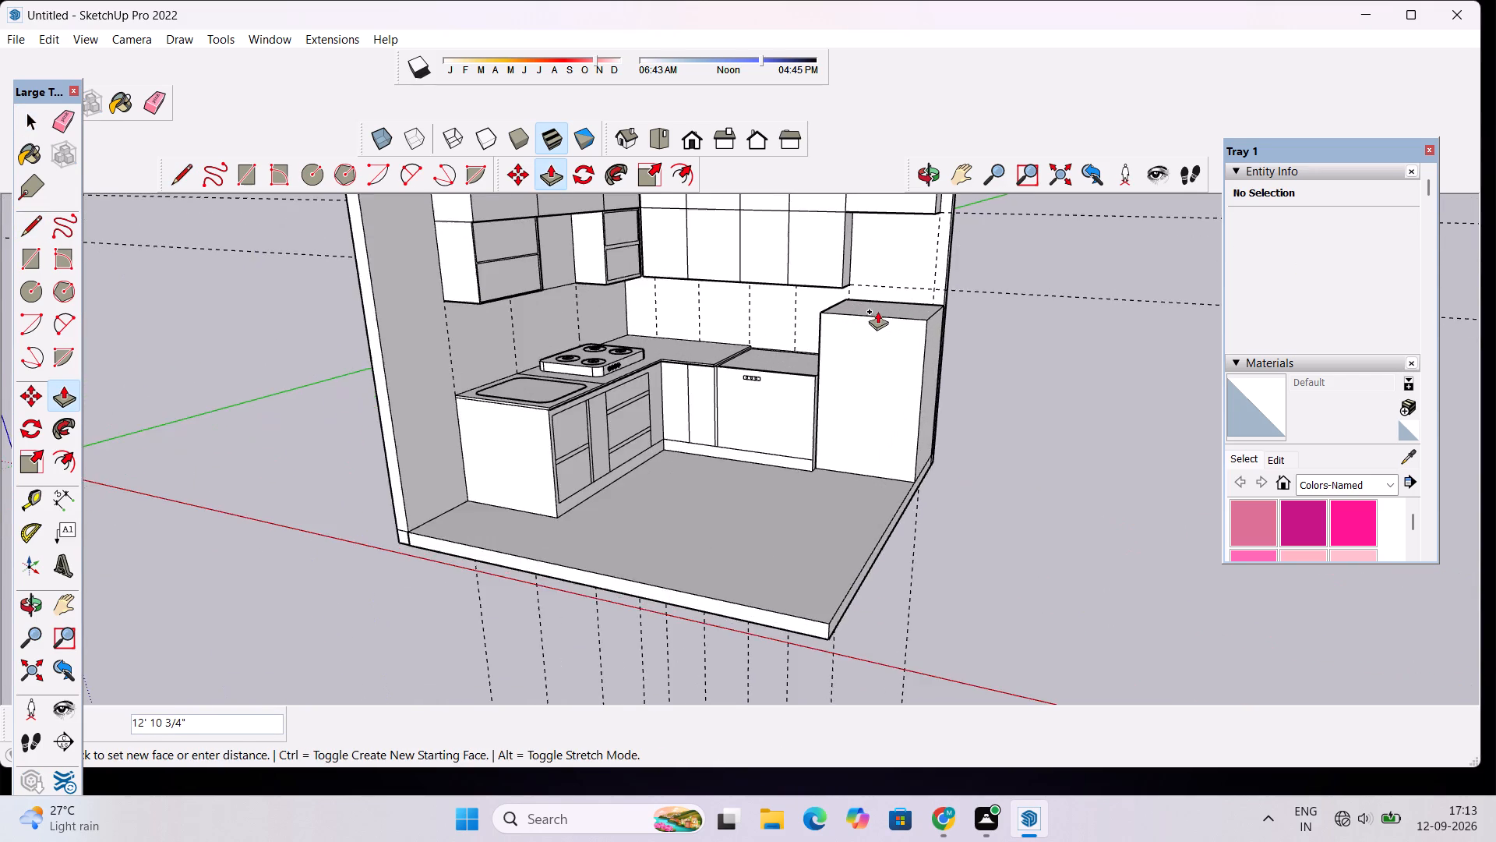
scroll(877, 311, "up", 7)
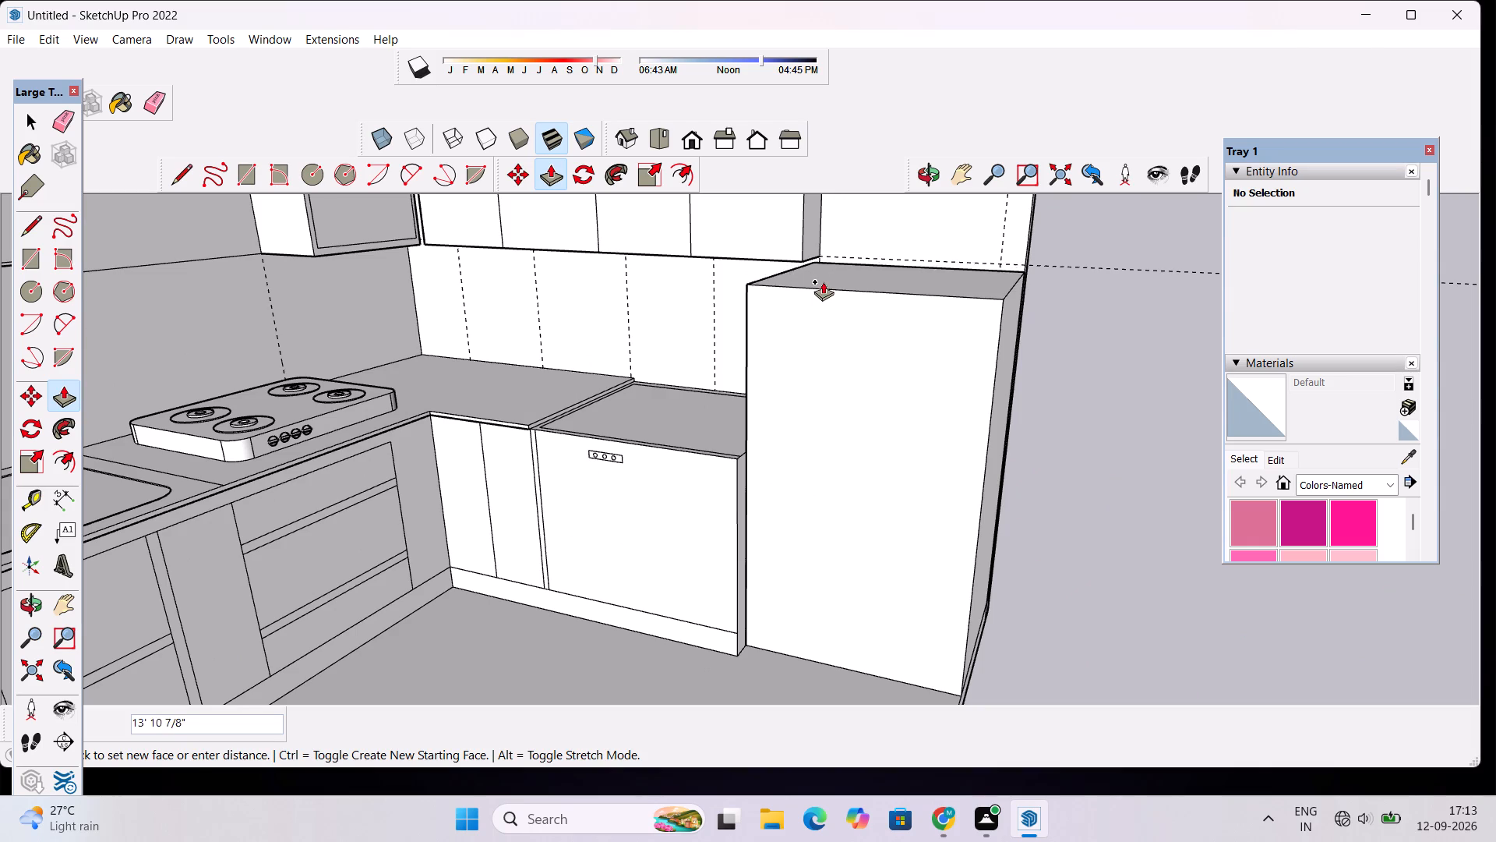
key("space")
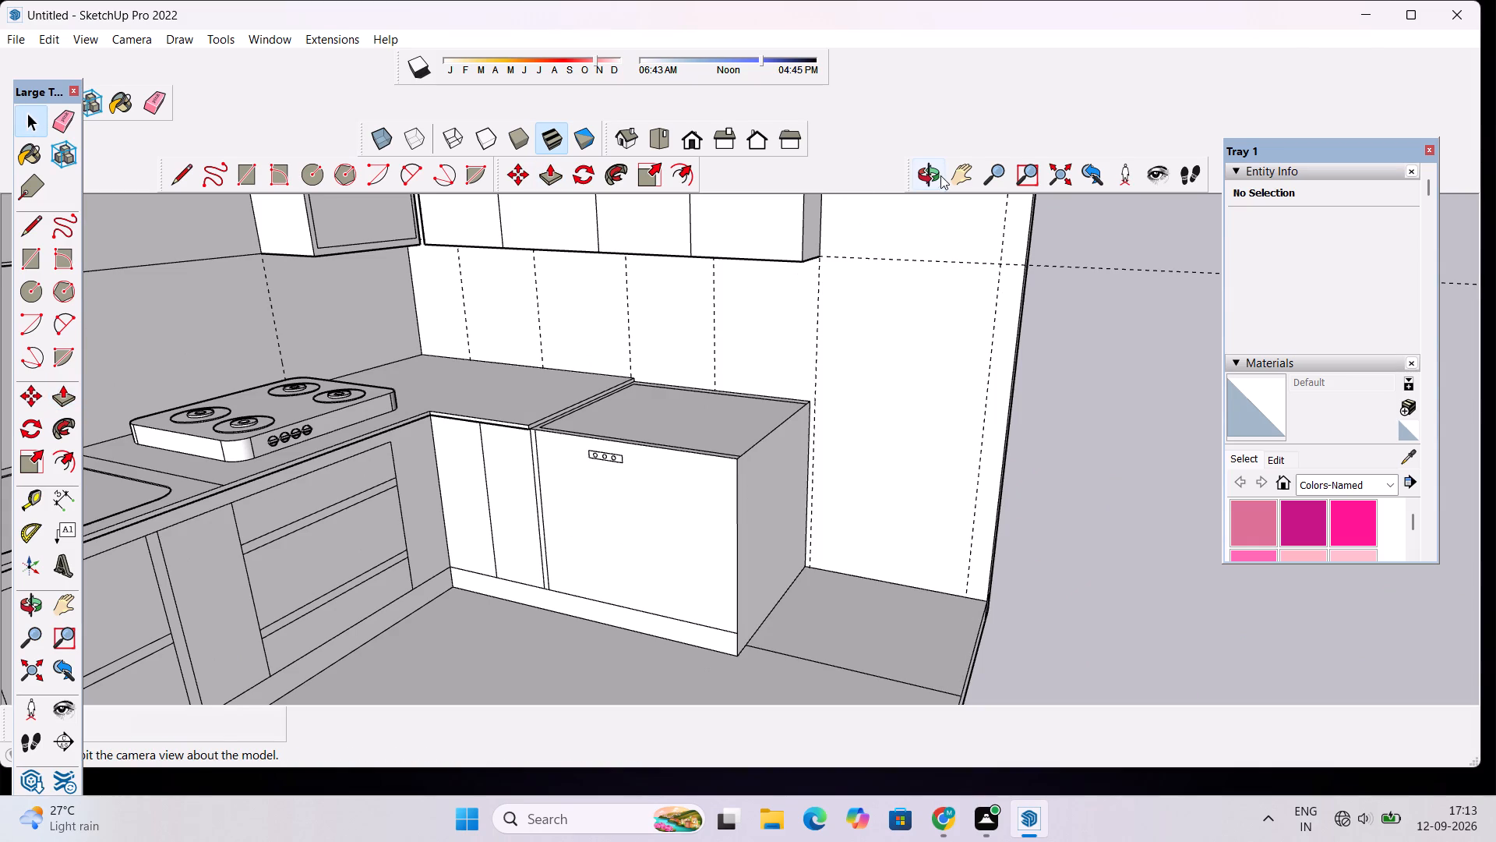
Place a guide on the floor 1' out from the end base unit's side, parallel to that side.
left_click(928, 179)
left_click_drag(788, 302, 889, 398)
scroll(800, 412, "up", 3)
left_click_drag(747, 448, 791, 460)
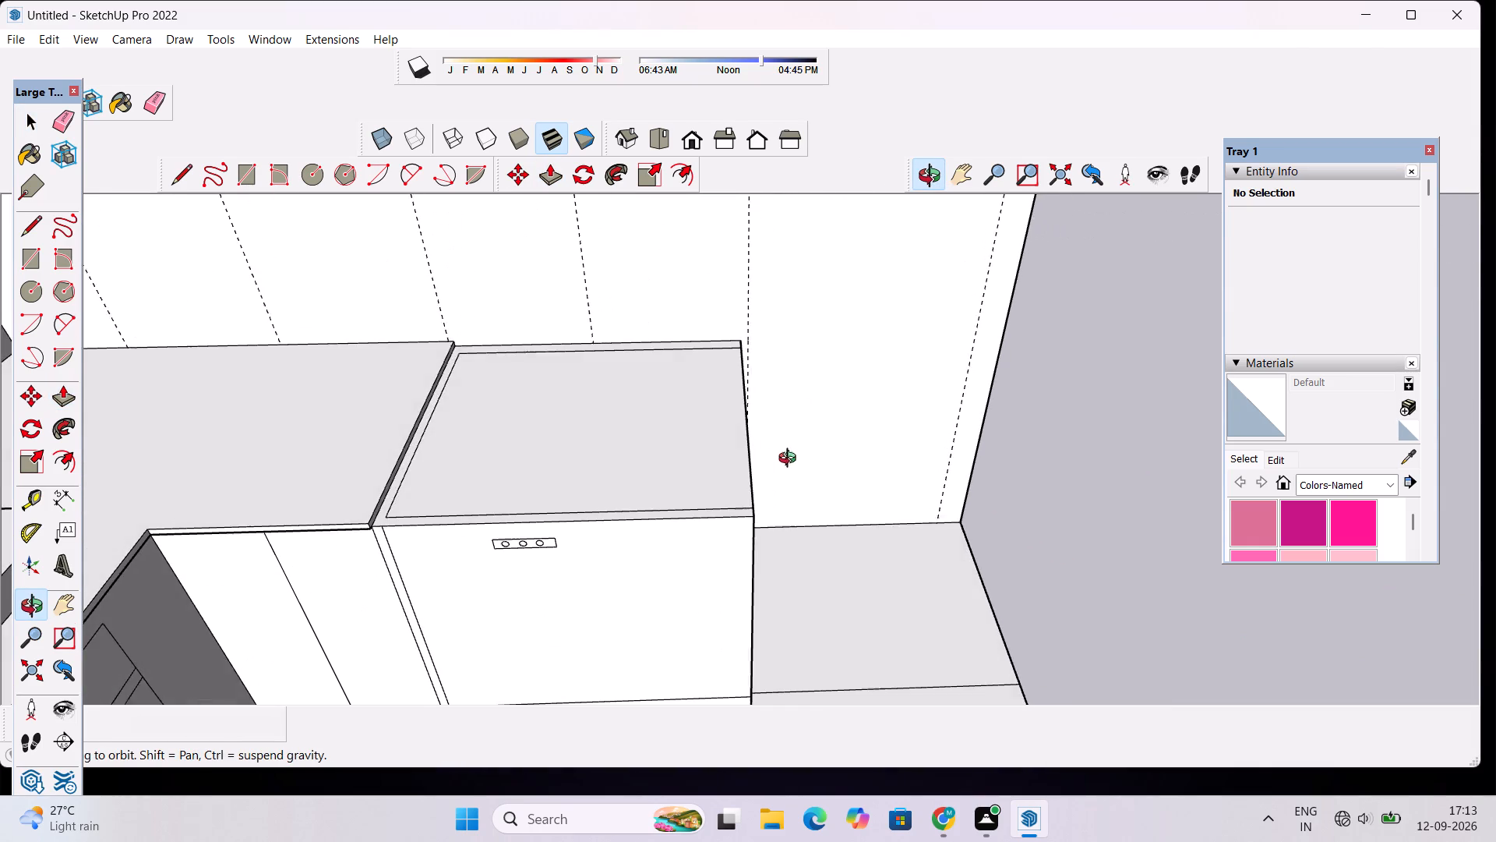
left_click_drag(791, 460, 792, 460)
left_click_drag(839, 438, 646, 436, "shift")
scroll(633, 449, "up", 1)
scroll(632, 462, "down", 5)
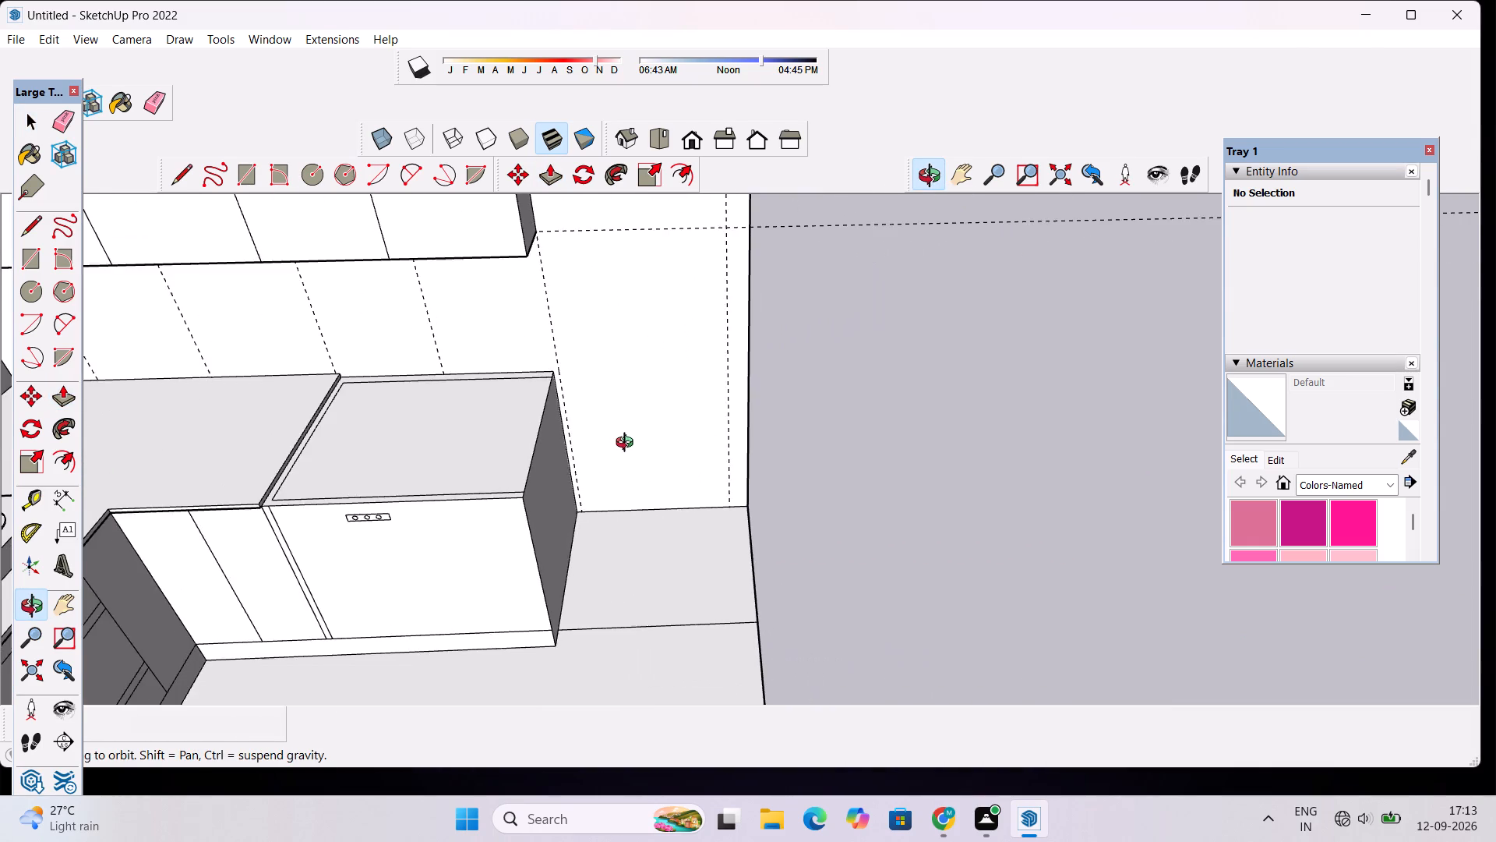
left_click_drag(628, 437, 652, 504, "shift")
key("space")
type("t")
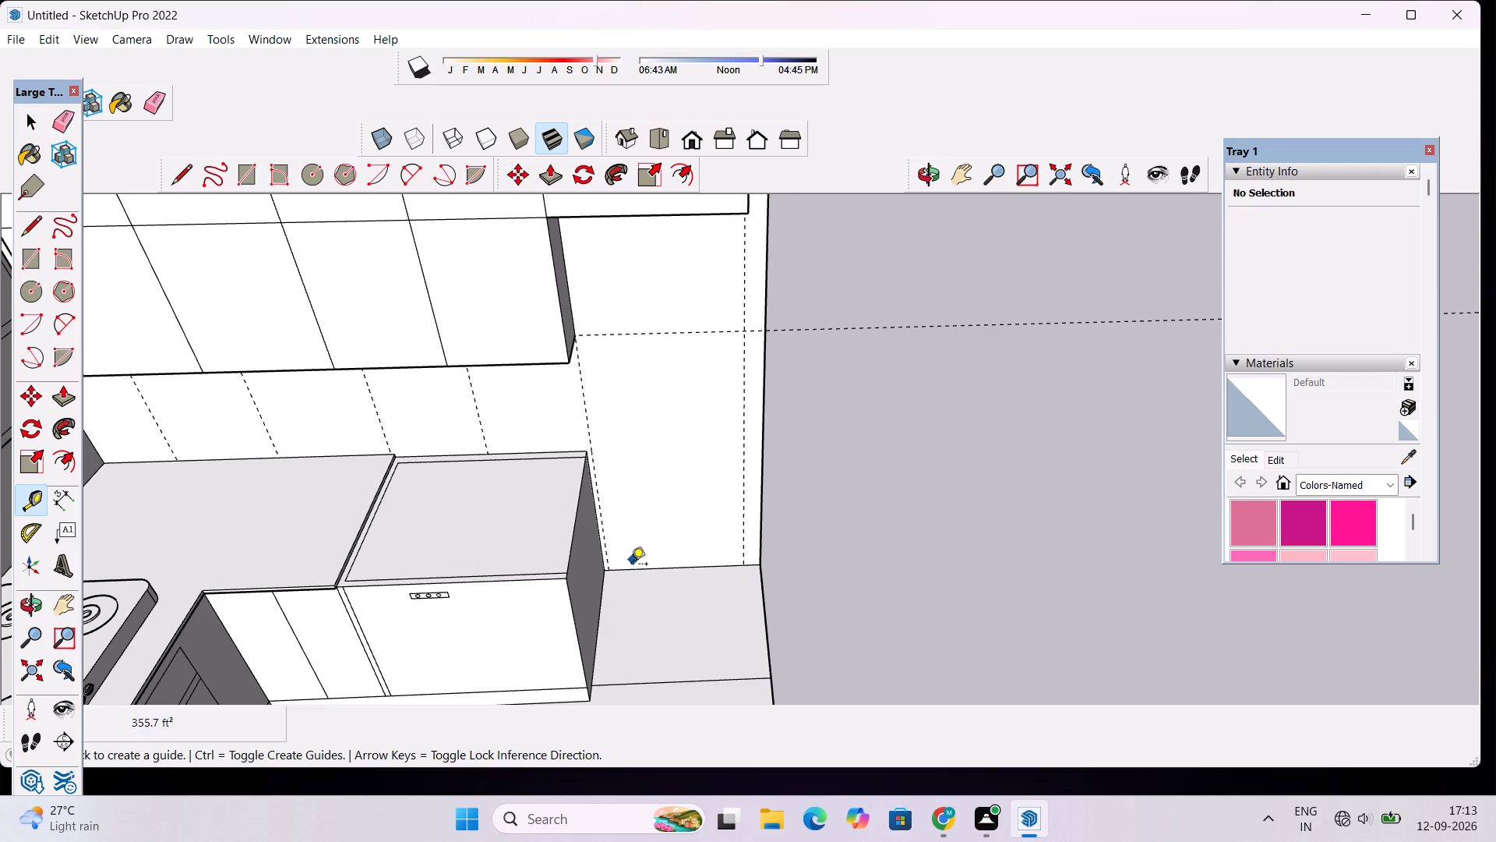
left_click(597, 628)
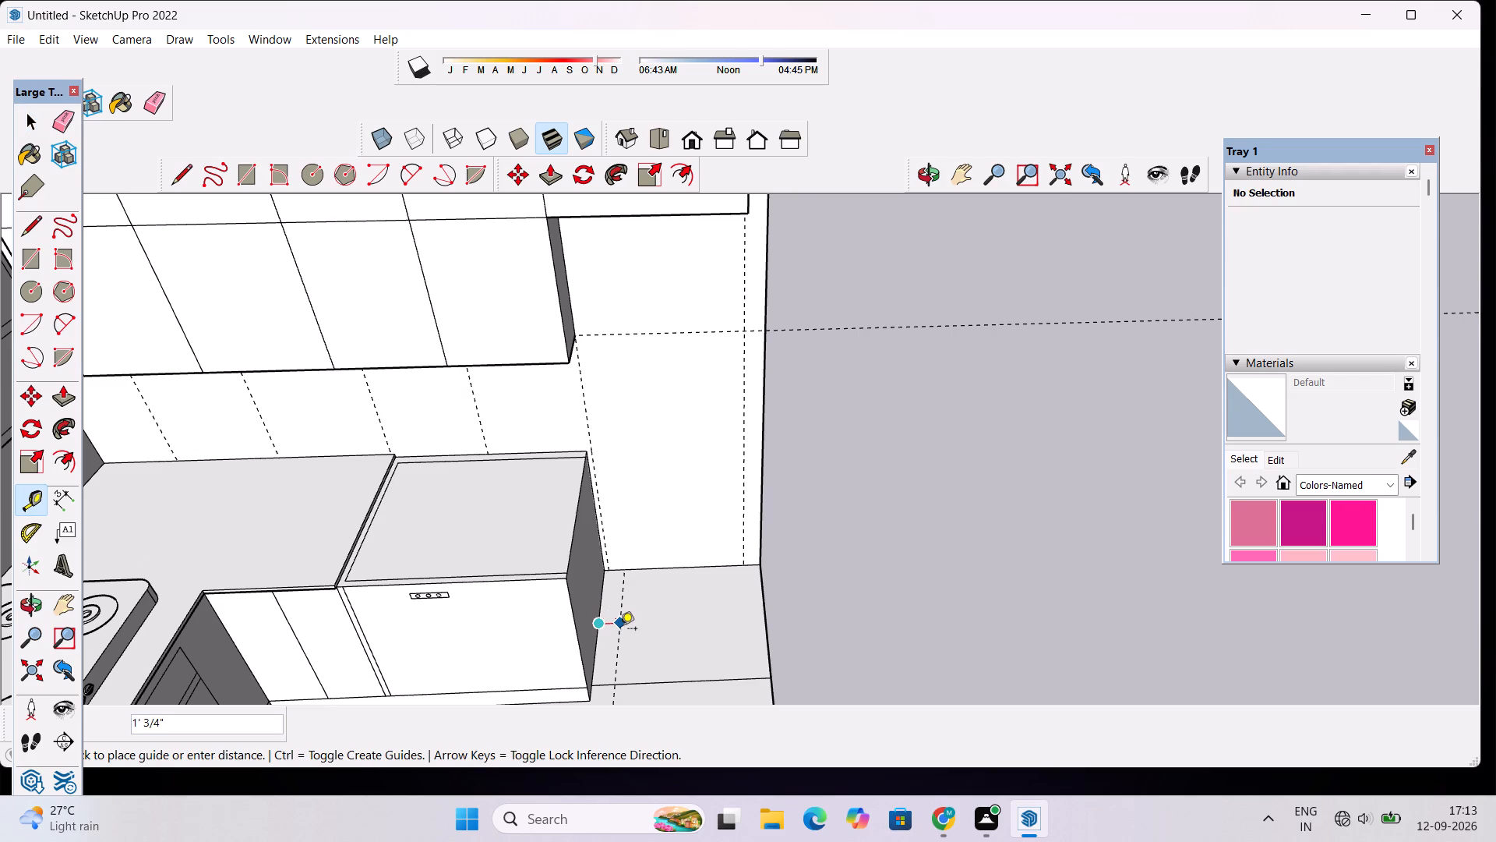
type("1'")
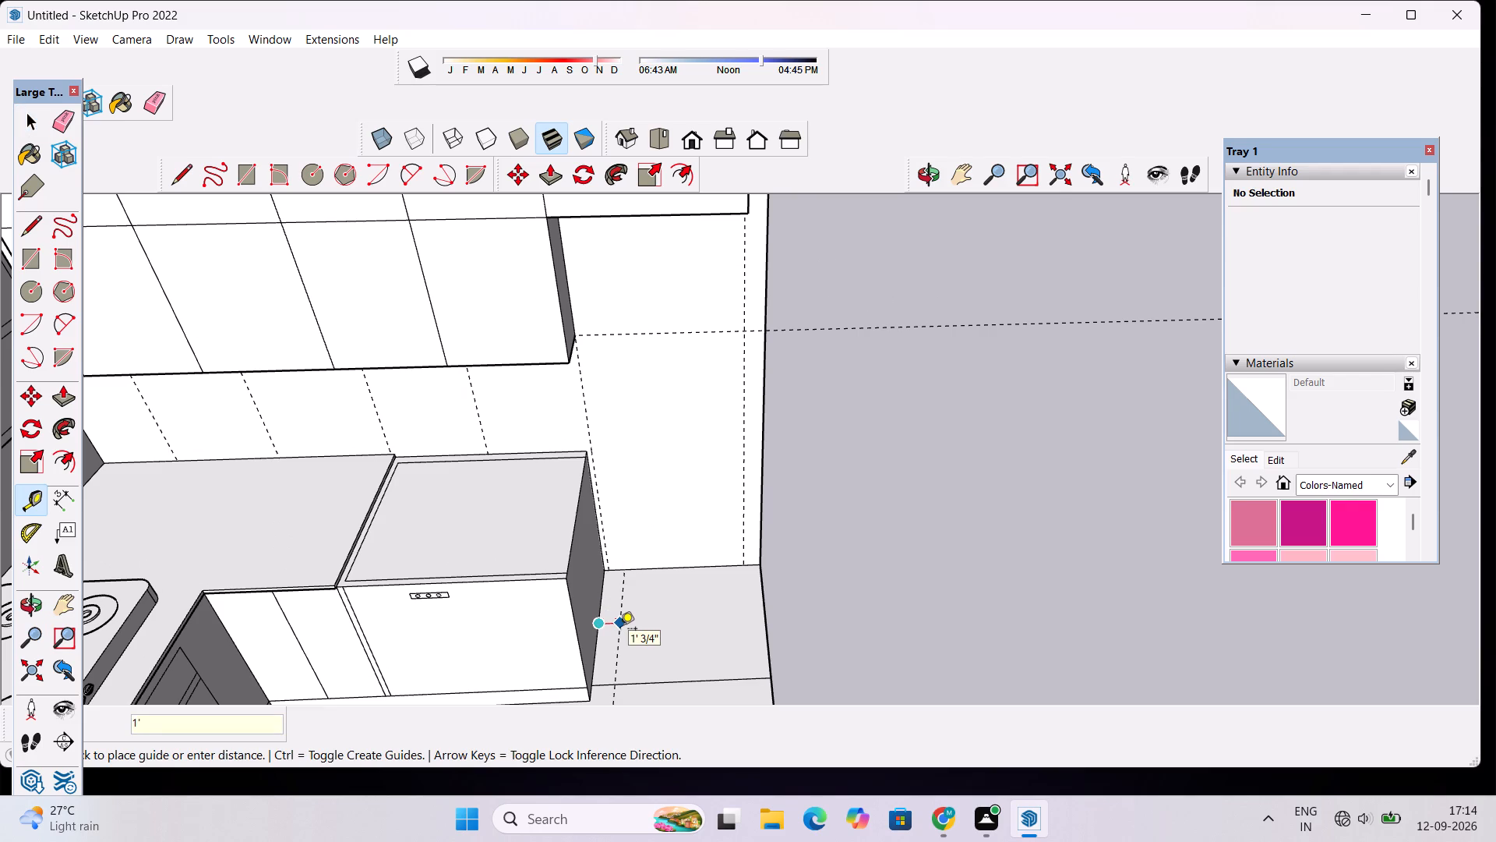
key("Return")
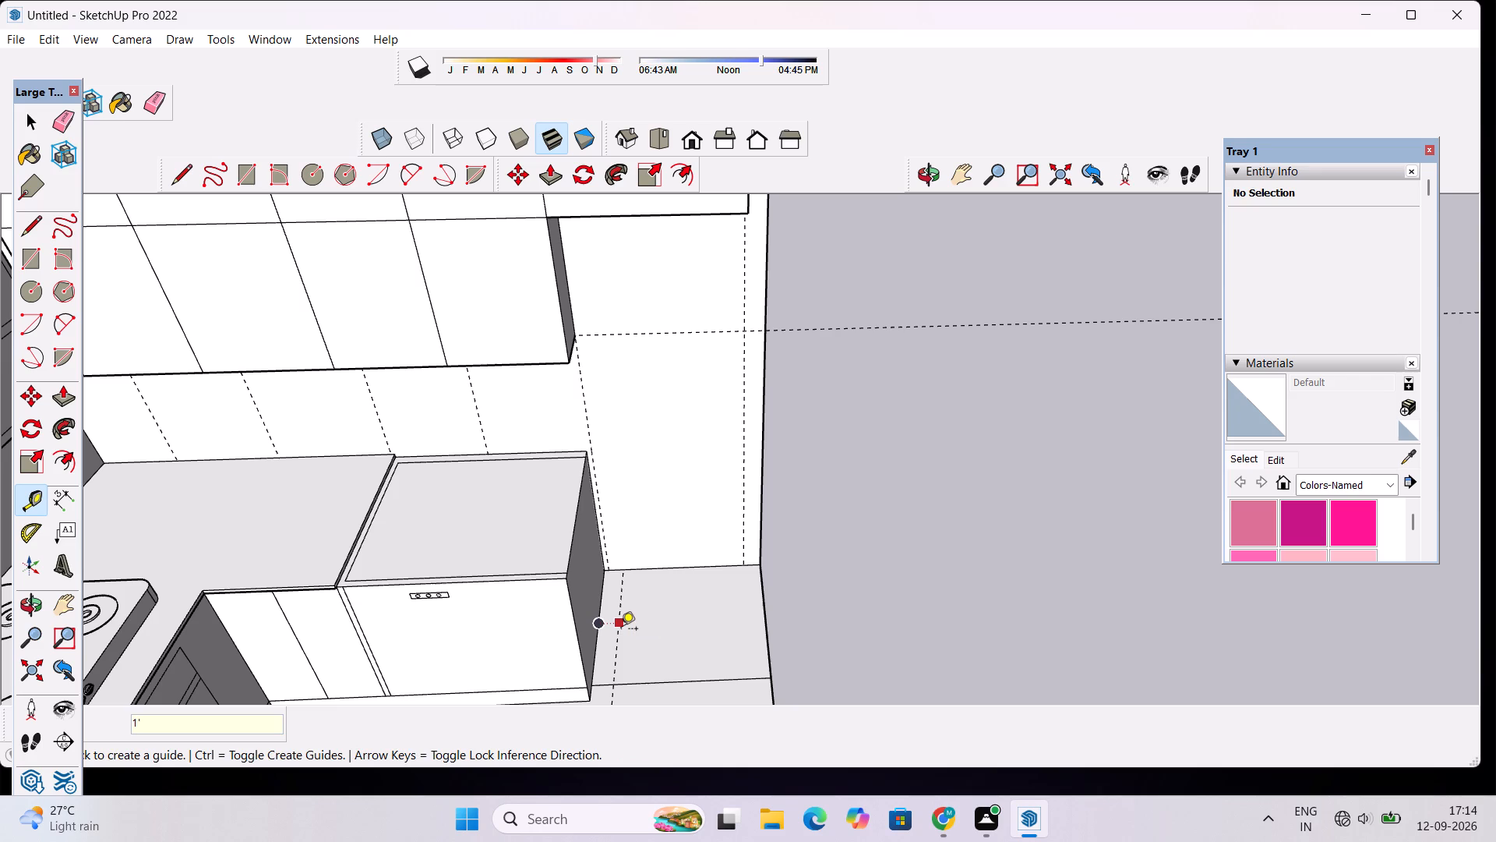
Draw a floor line about 7' 2 1/8" long along the new guide, from the tall unit's front line to the back wall.
key("space")
type("l")
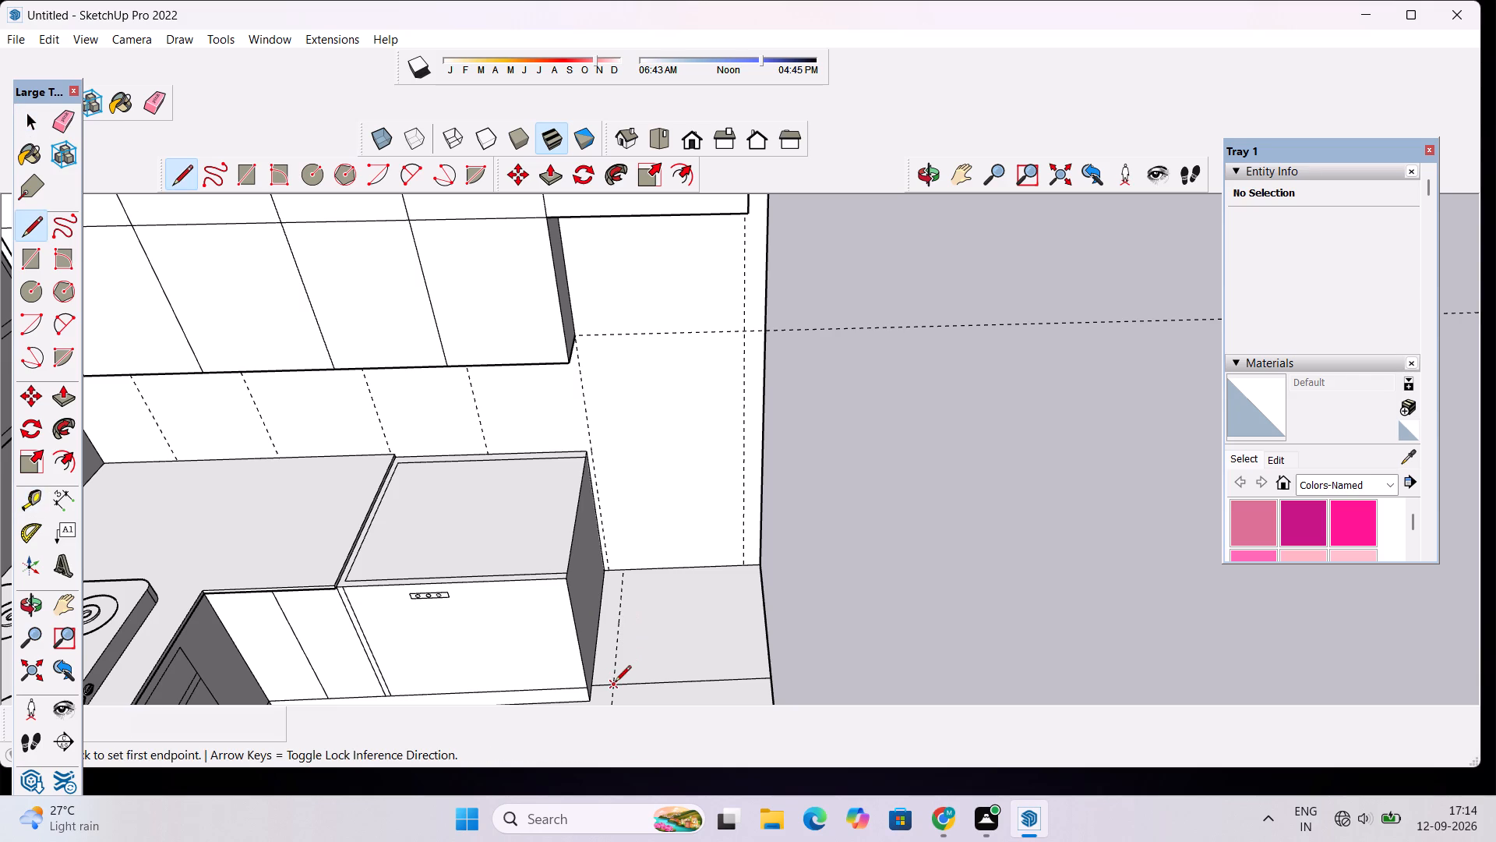
left_click(615, 688)
left_click(626, 570)
Pull the enclosed floor rectangle up 14' 2", level with the underside of the back wall's lower wall cabinets.
key("space")
left_click(666, 628)
key("p")
left_click(666, 628)
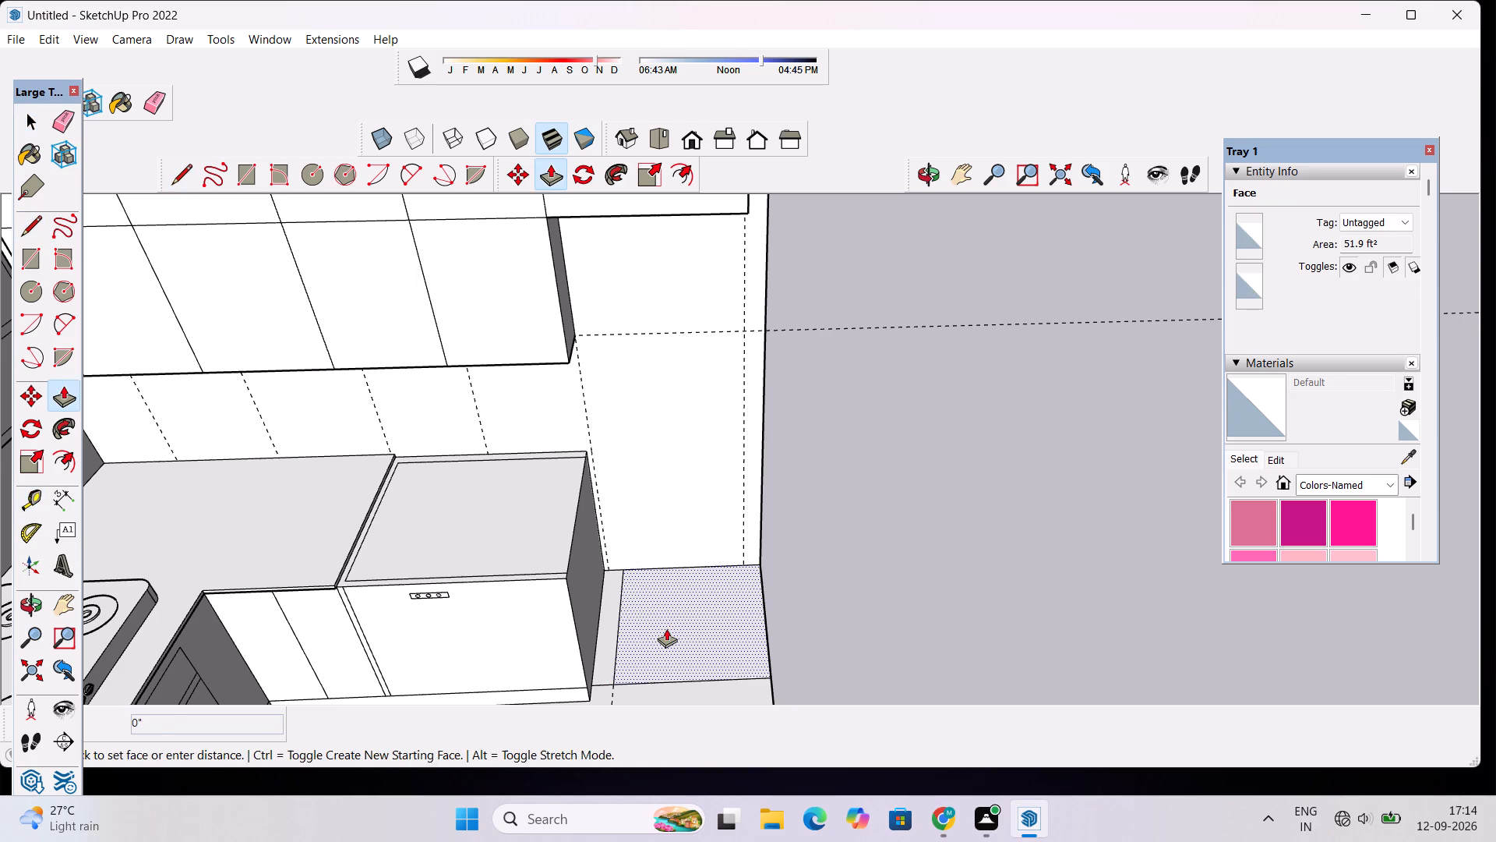
left_click(559, 360)
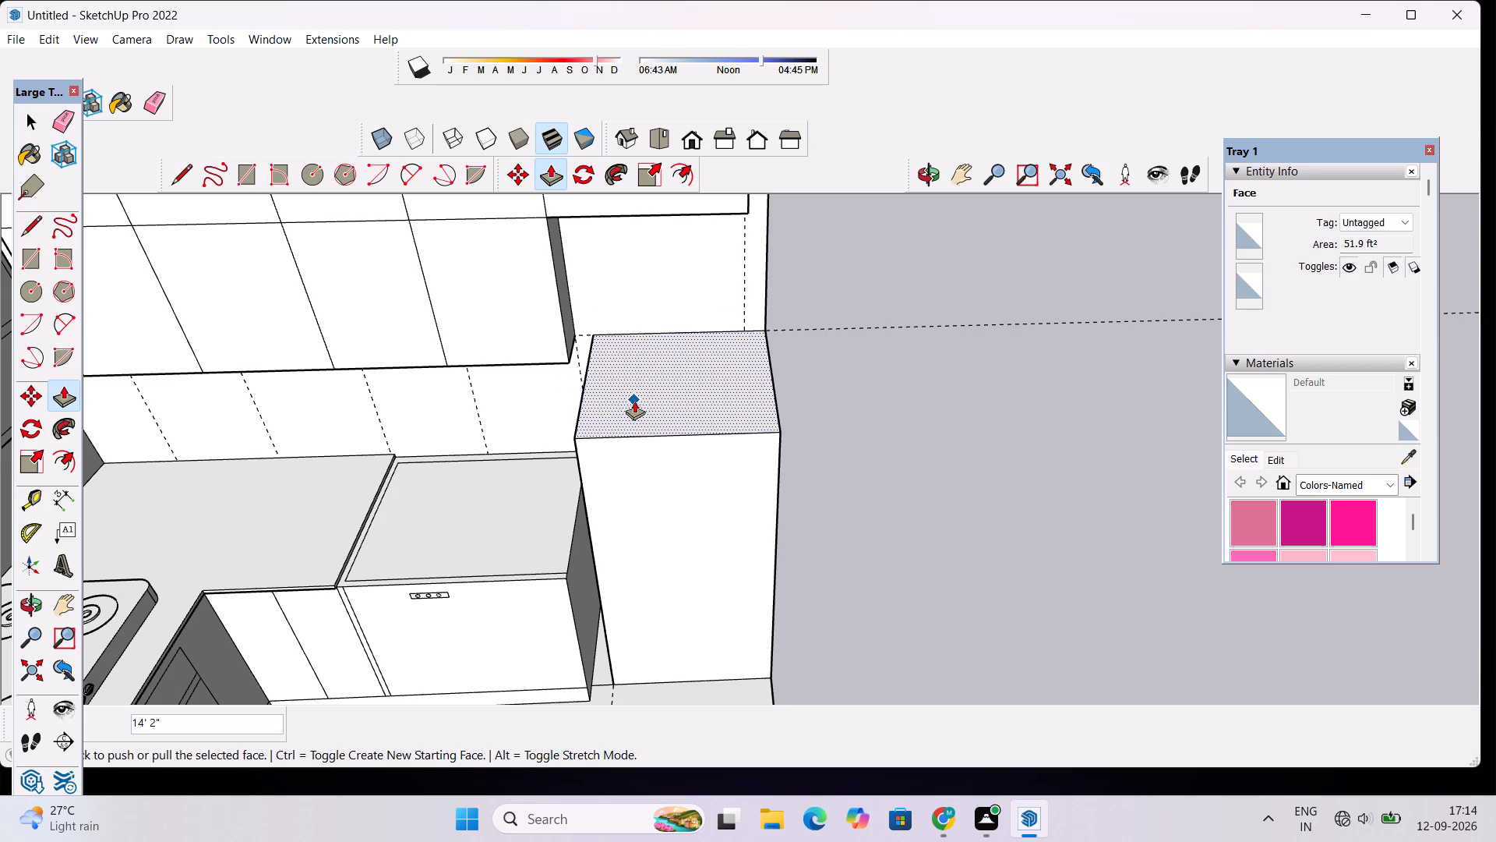
Pull the tall unit's top up a further 3' 6 3/16" as an upper section, keeping the dividing edge below it.
left_click(634, 404)
scroll(633, 381, "down", 2)
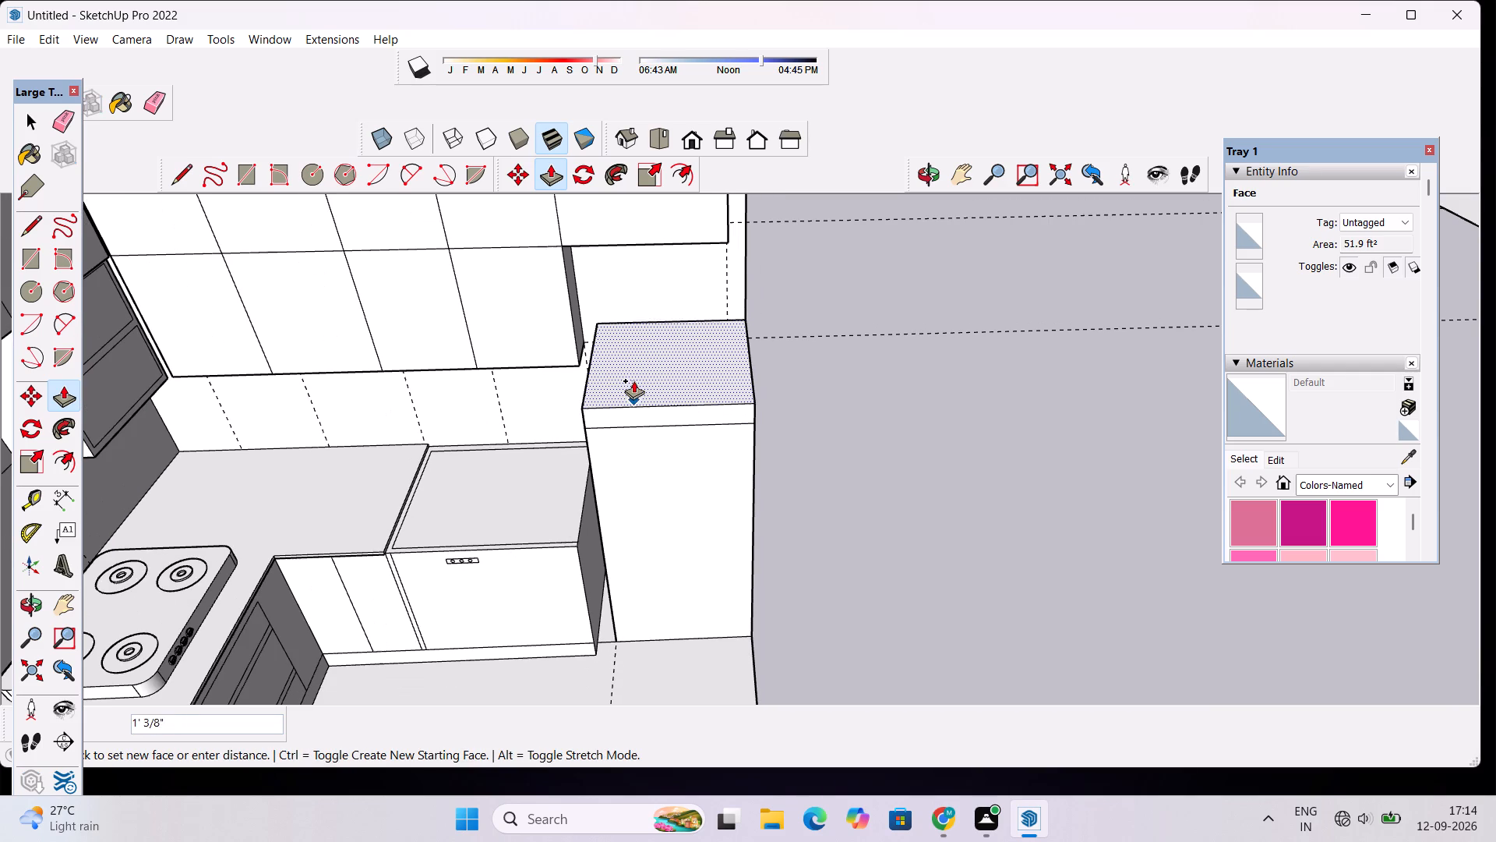
left_click(642, 330)
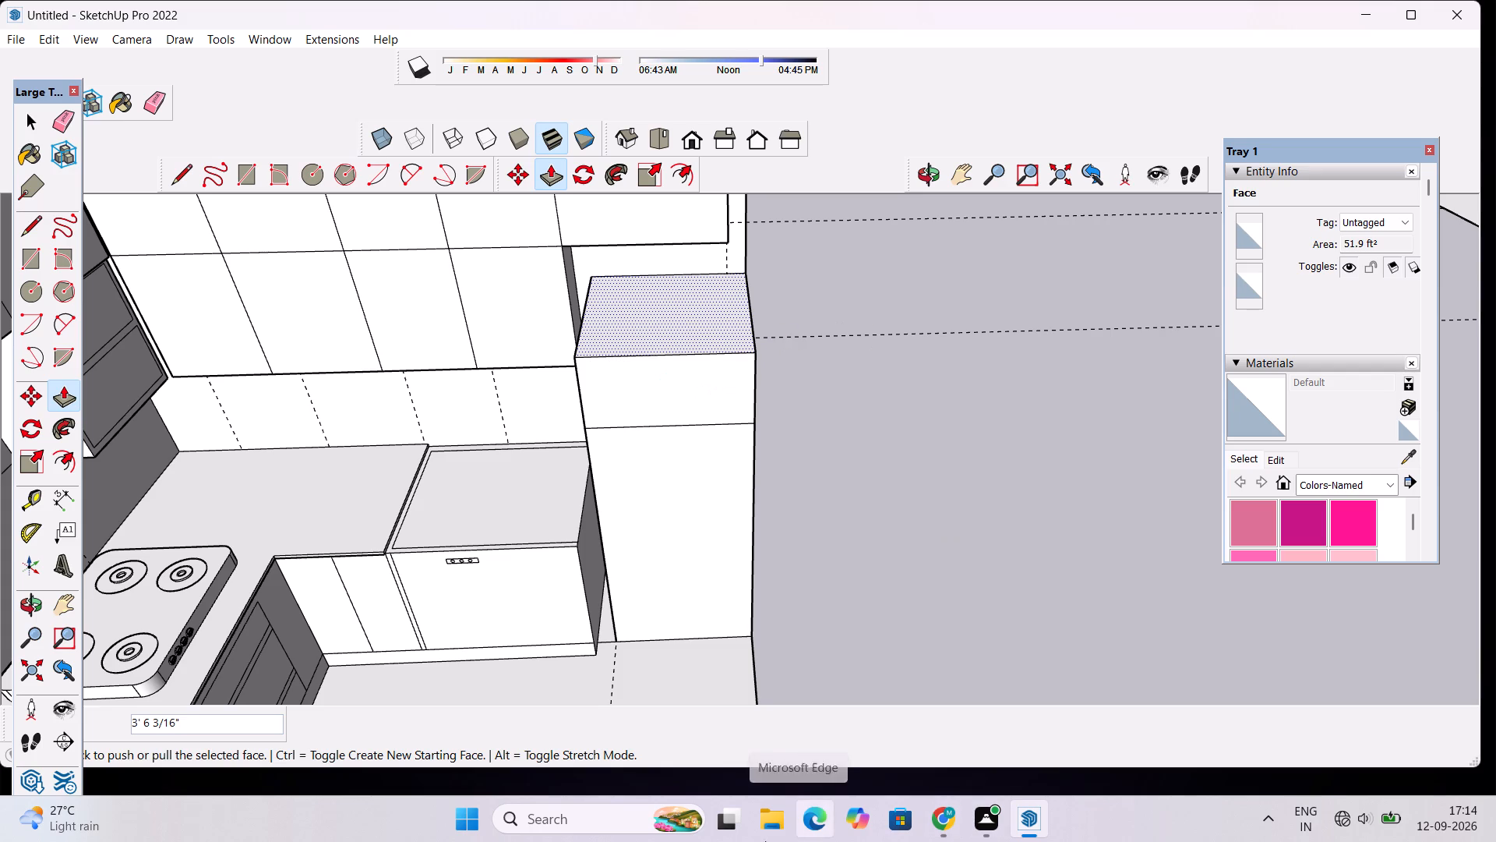
Raise the tall unit's top face by another 1'.
left_click(934, 179)
left_click_drag(806, 499, 785, 319)
scroll(737, 360, "down", 6)
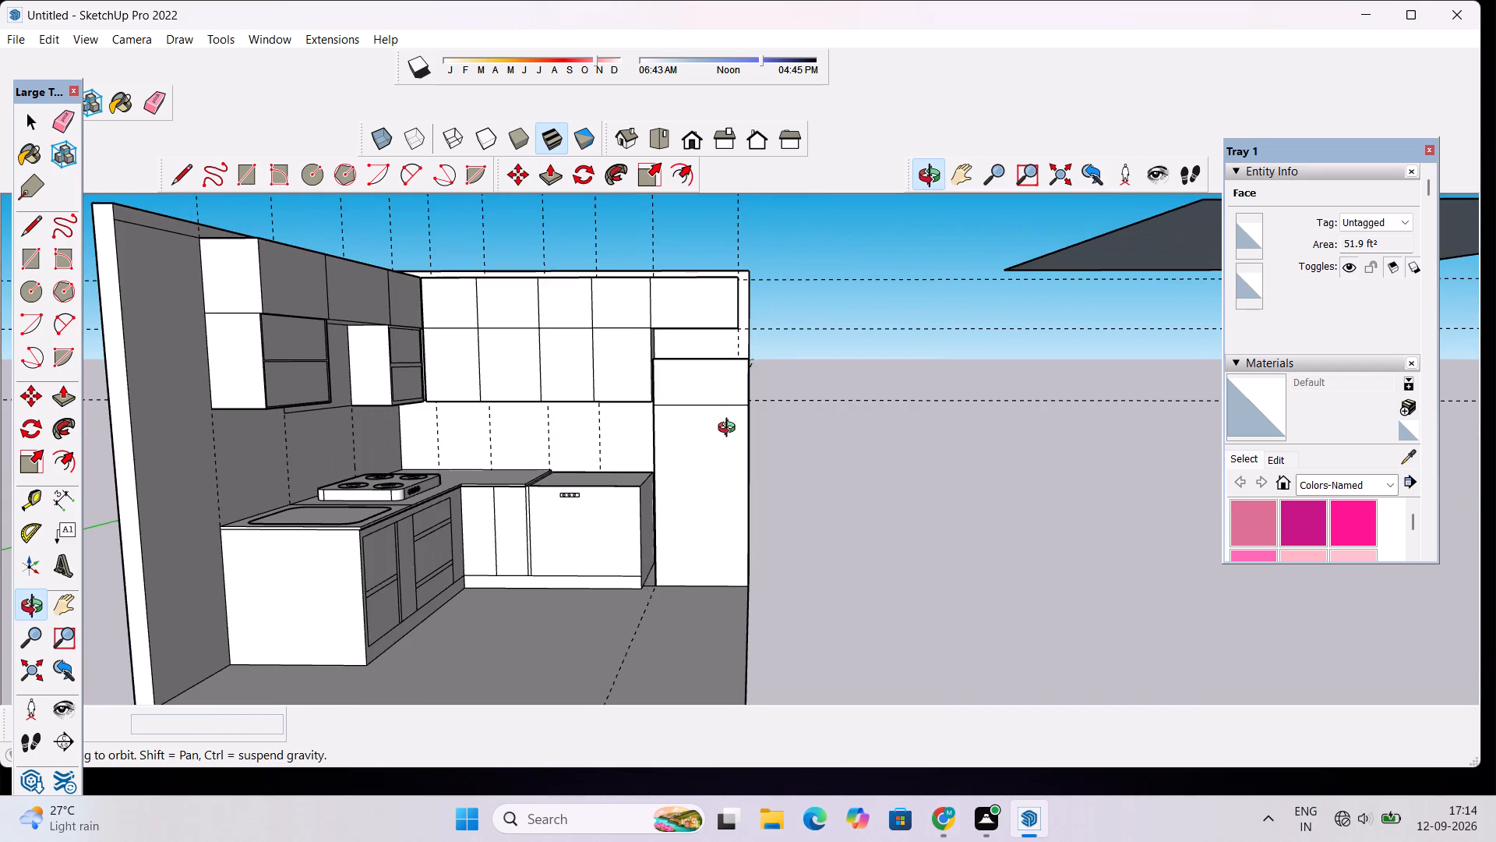
scroll(719, 423, "up", 5)
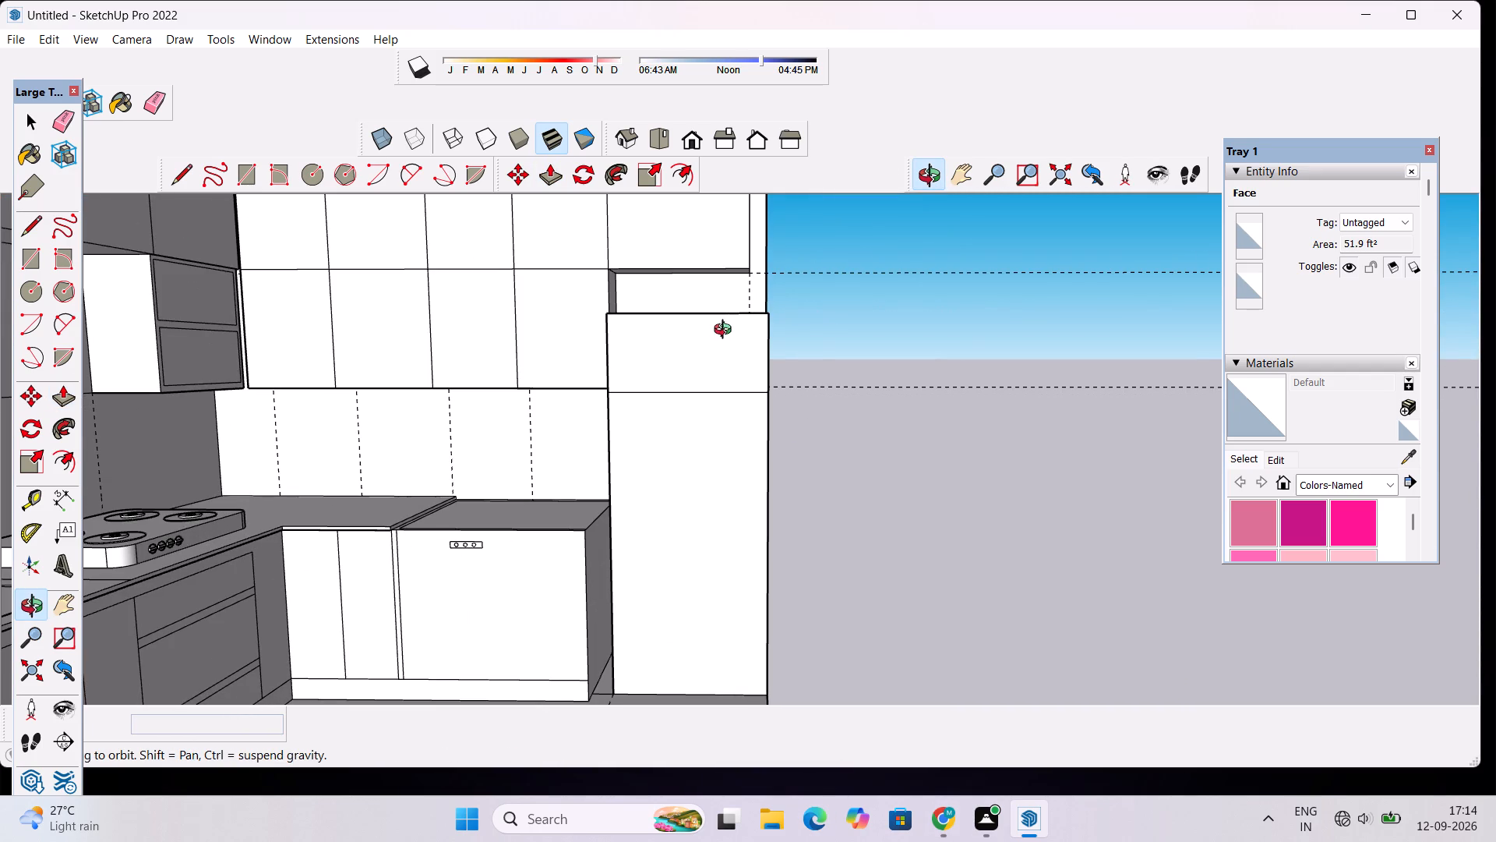
scroll(728, 328, "down", 4)
scroll(706, 338, "up", 4)
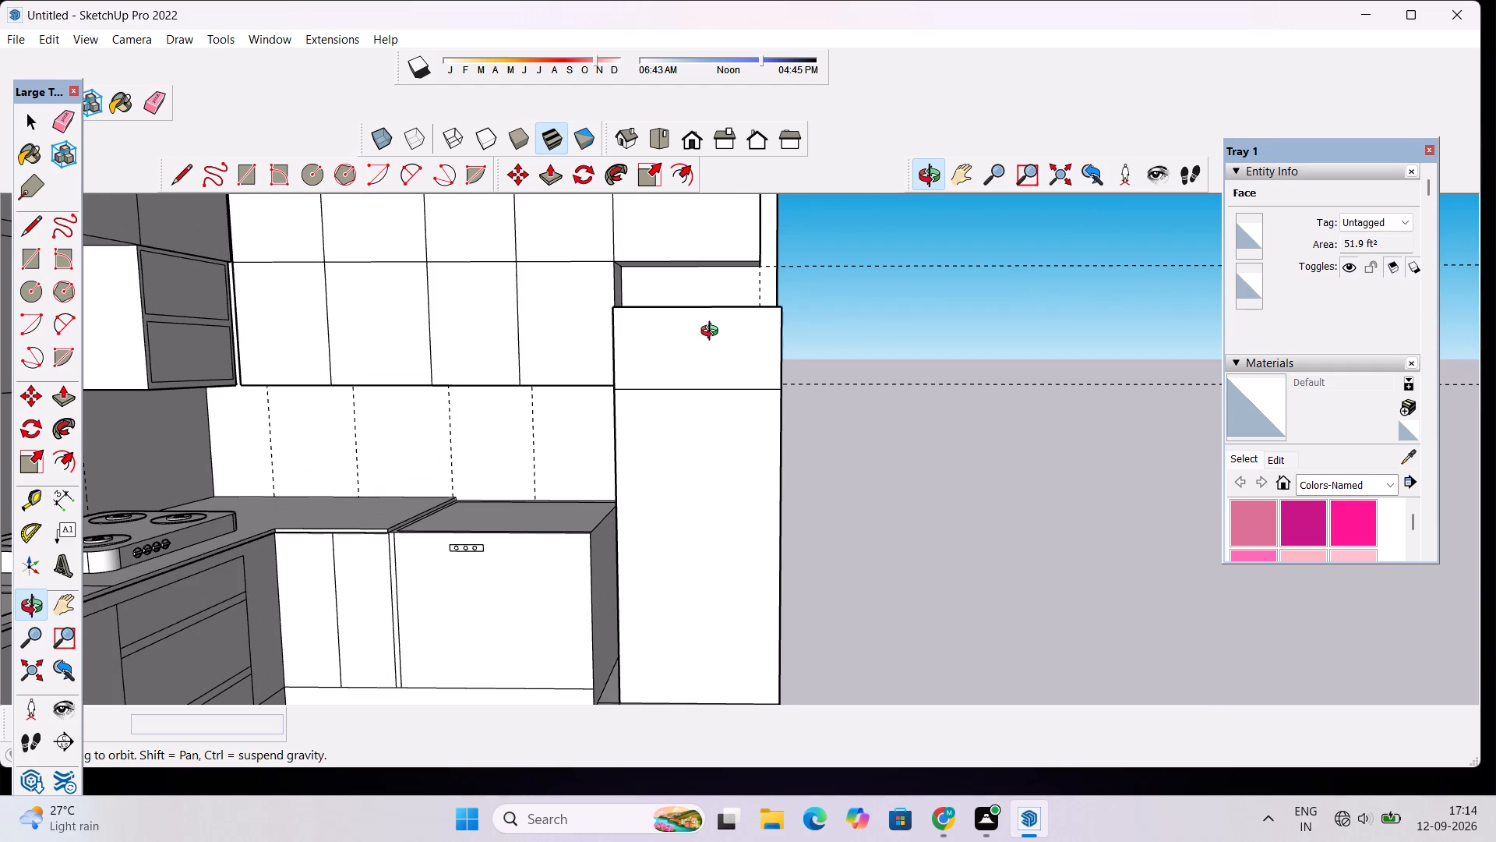
scroll(708, 329, "down", 3)
left_click_drag(700, 333, 701, 364)
scroll(713, 298, "up", 4)
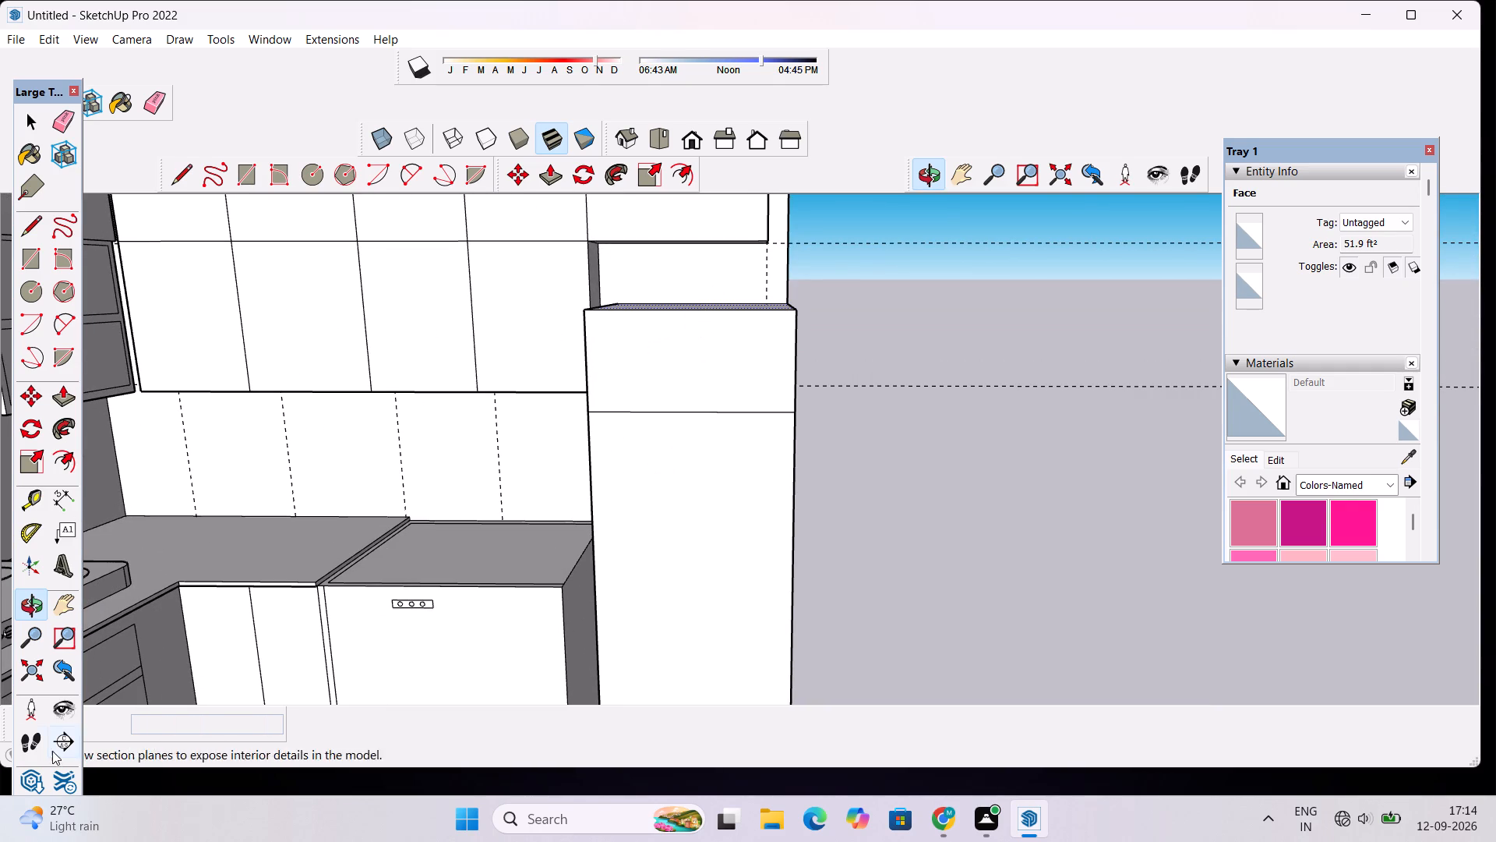
scroll(9, 830, "down", 2)
scroll(829, 442, "down", 5)
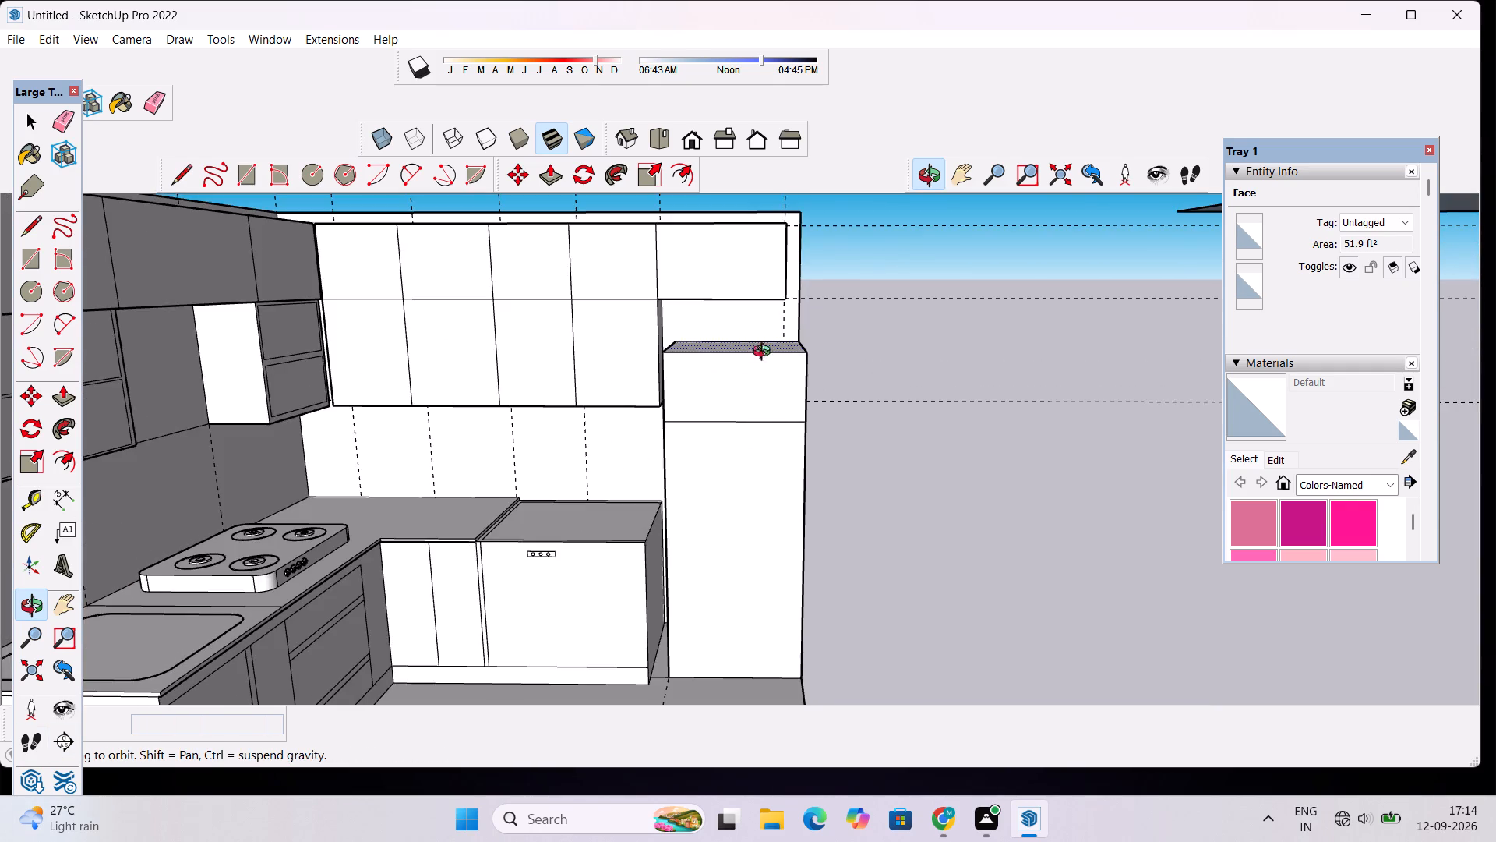
scroll(767, 348, "up", 4)
left_click_drag(769, 347, 769, 498)
scroll(746, 329, "up", 6)
key("p")
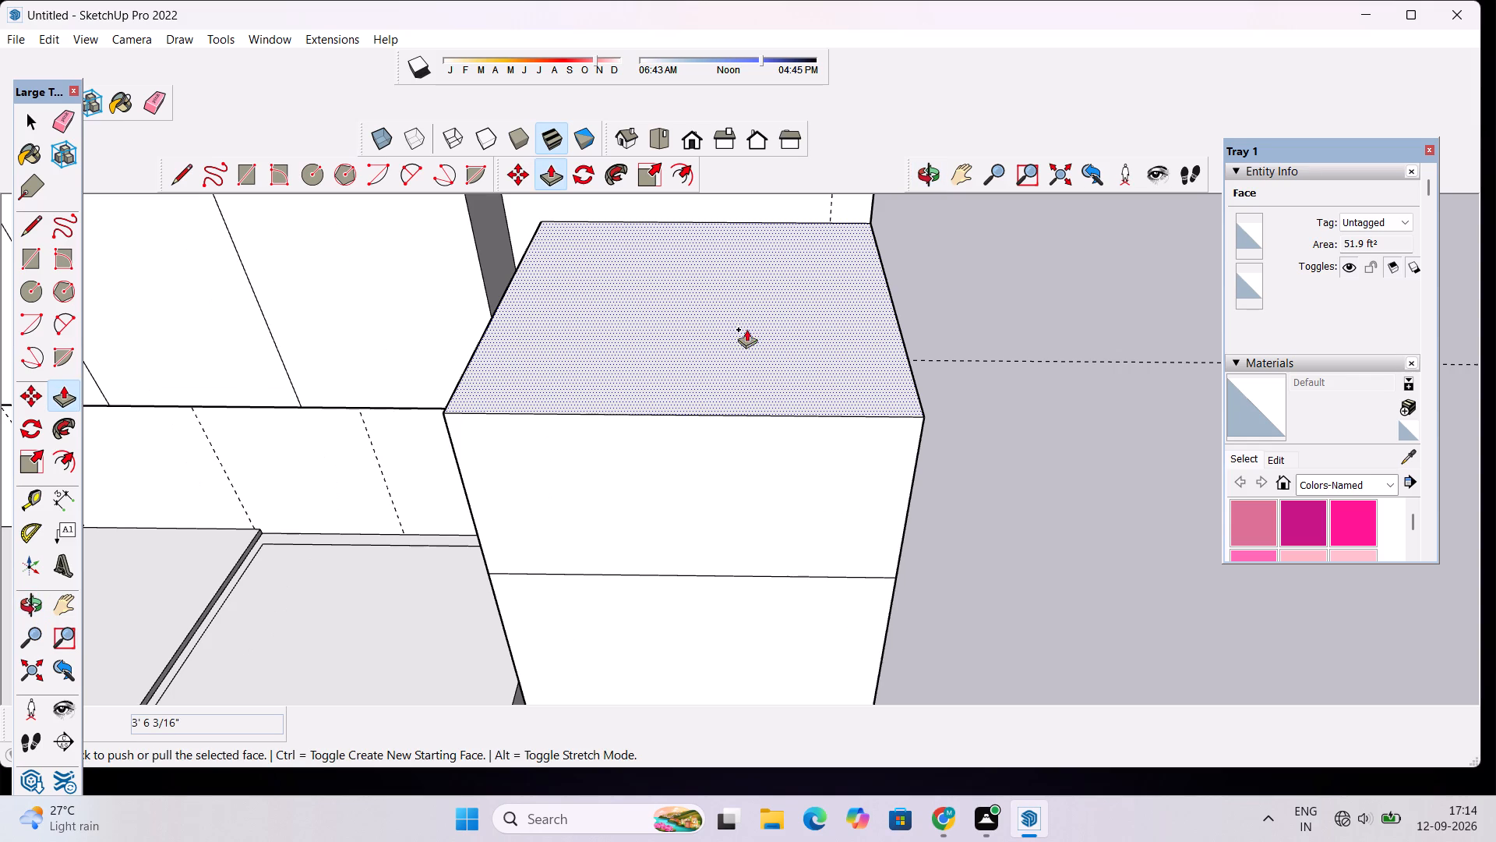
left_click(729, 351)
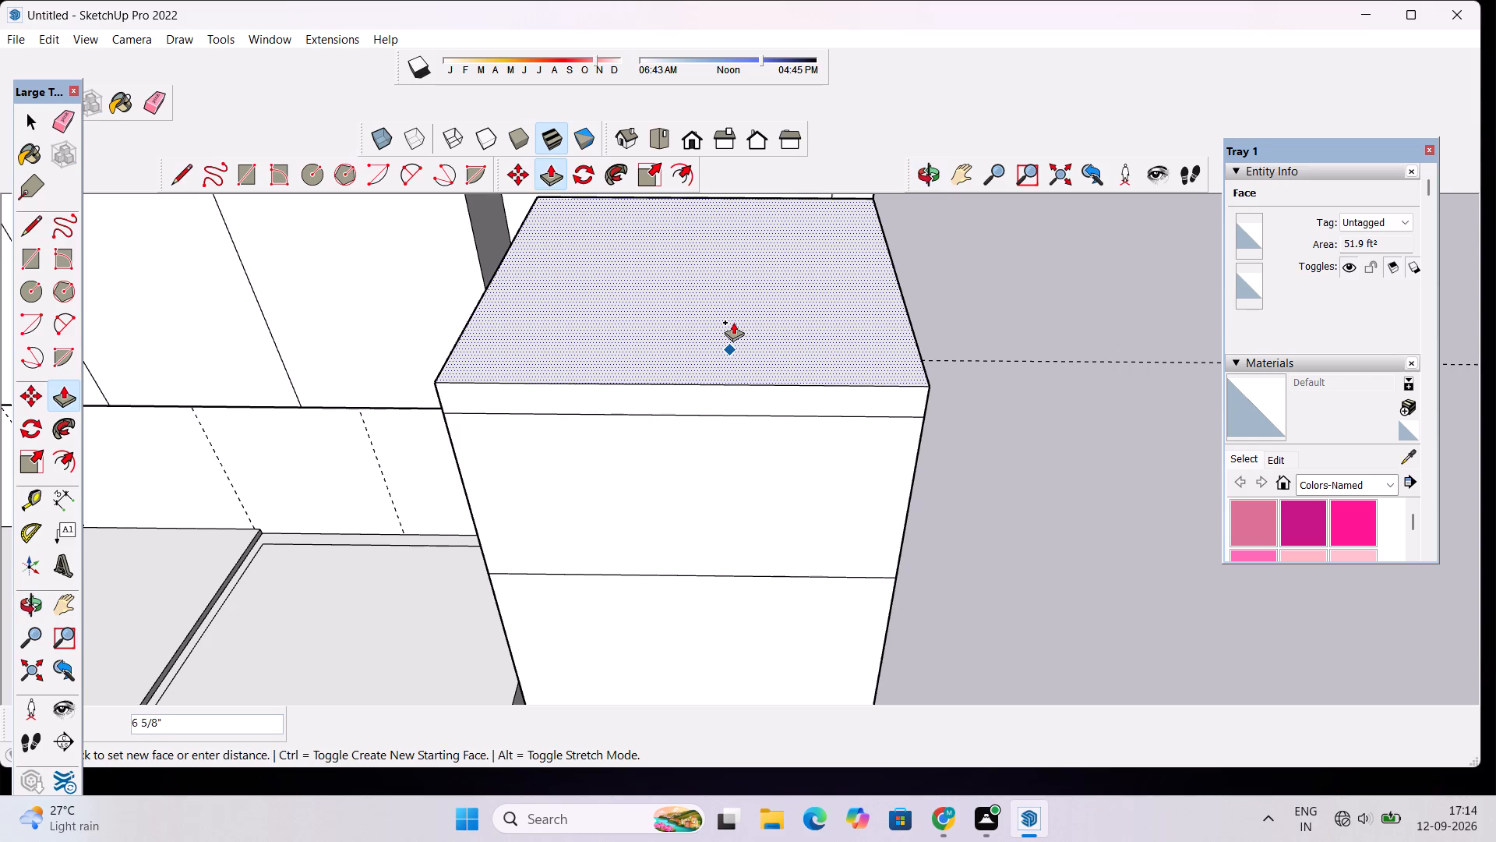
type("1'")
key("Return")
Erase the uppermost seam line from the front and outer side of the tall unit.
scroll(757, 285, "down", 11)
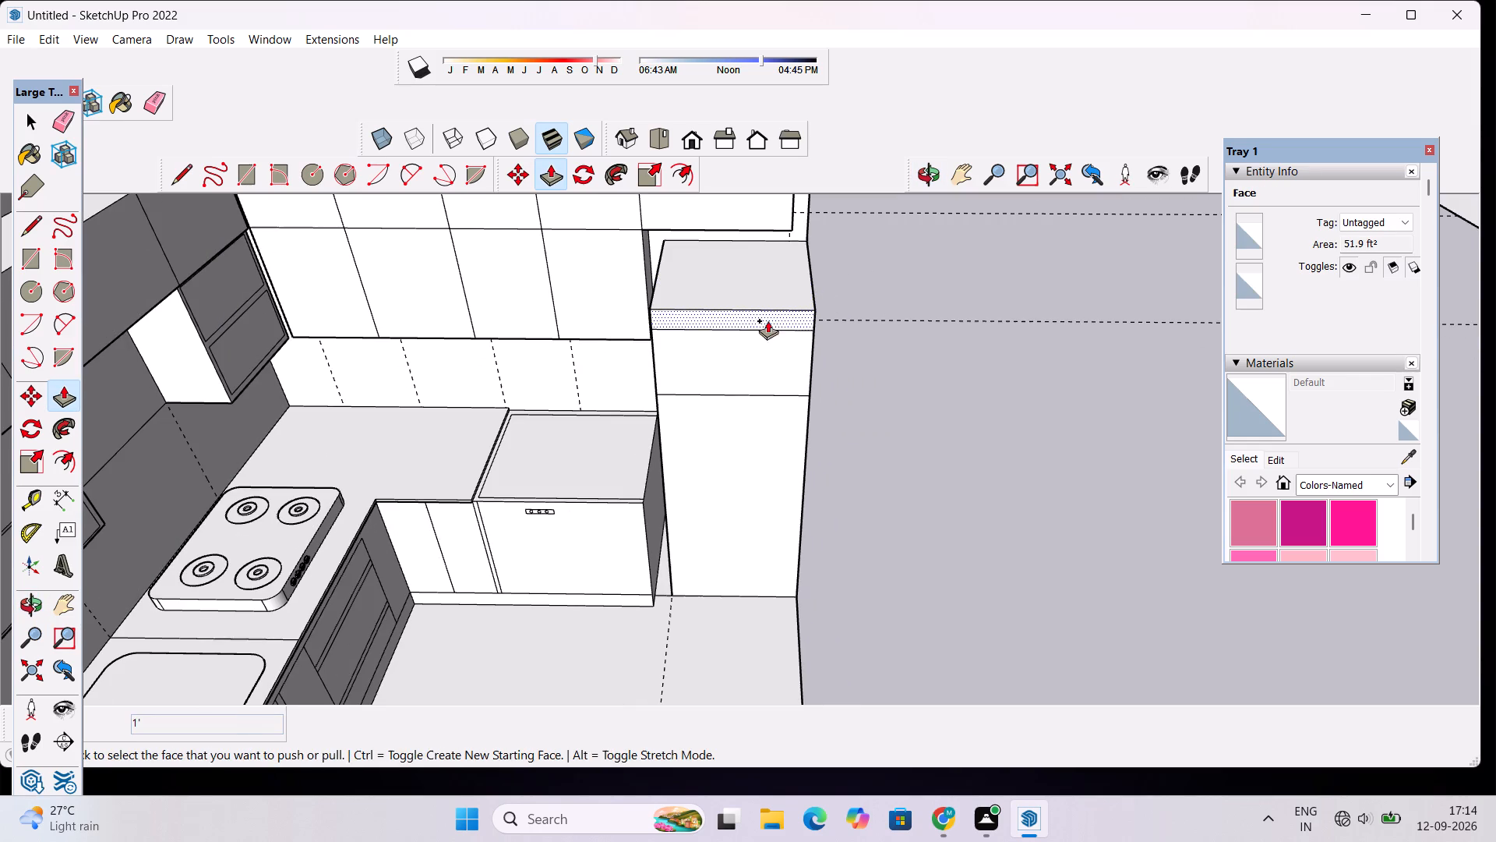
key("space")
key("e")
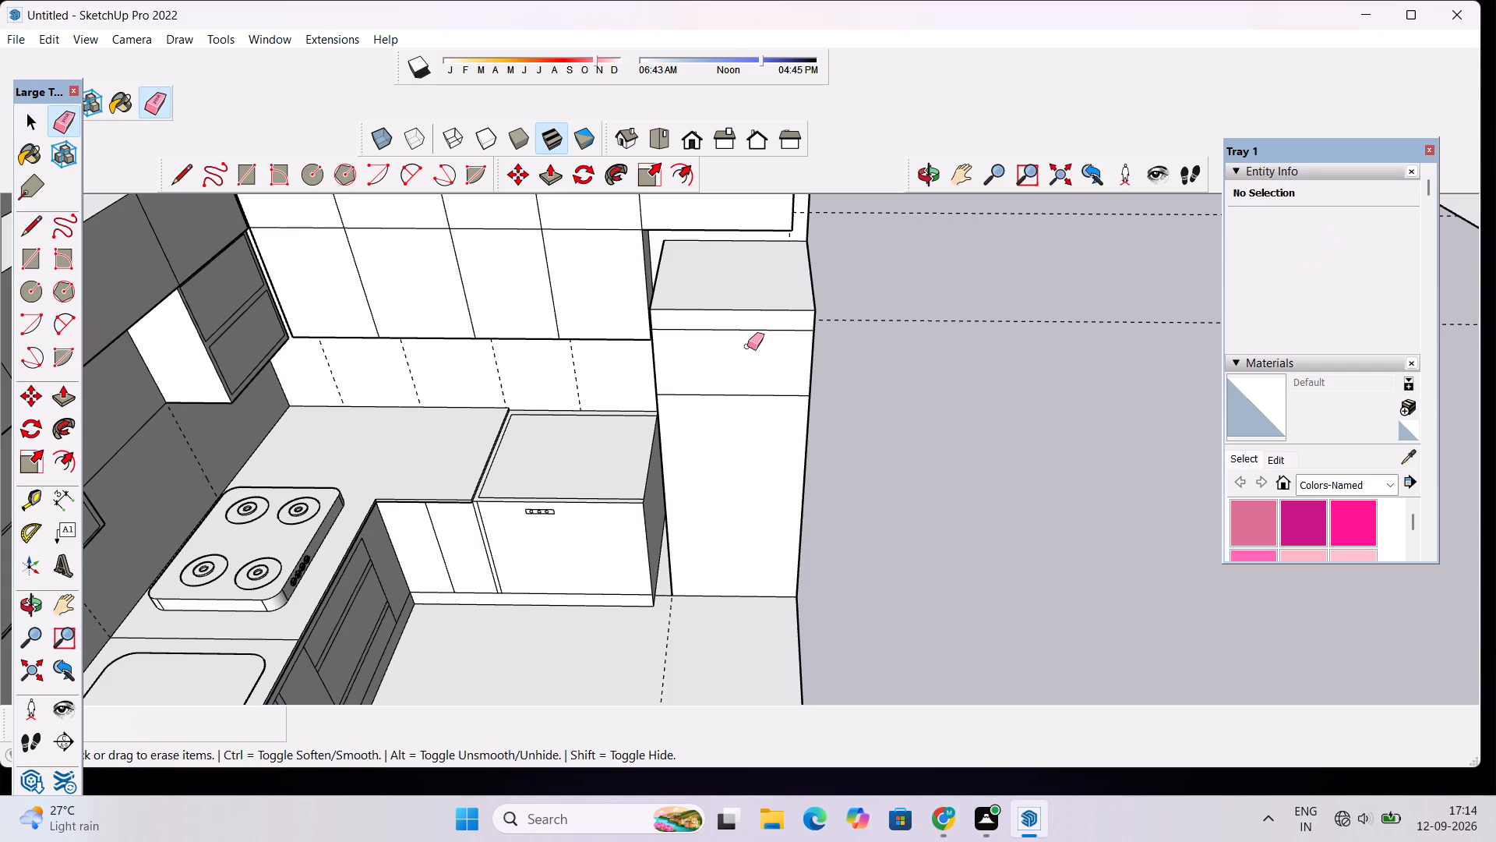
left_click(753, 328)
left_click(919, 175)
left_click_drag(991, 274, 715, 303)
scroll(916, 365, "up", 3)
key("e")
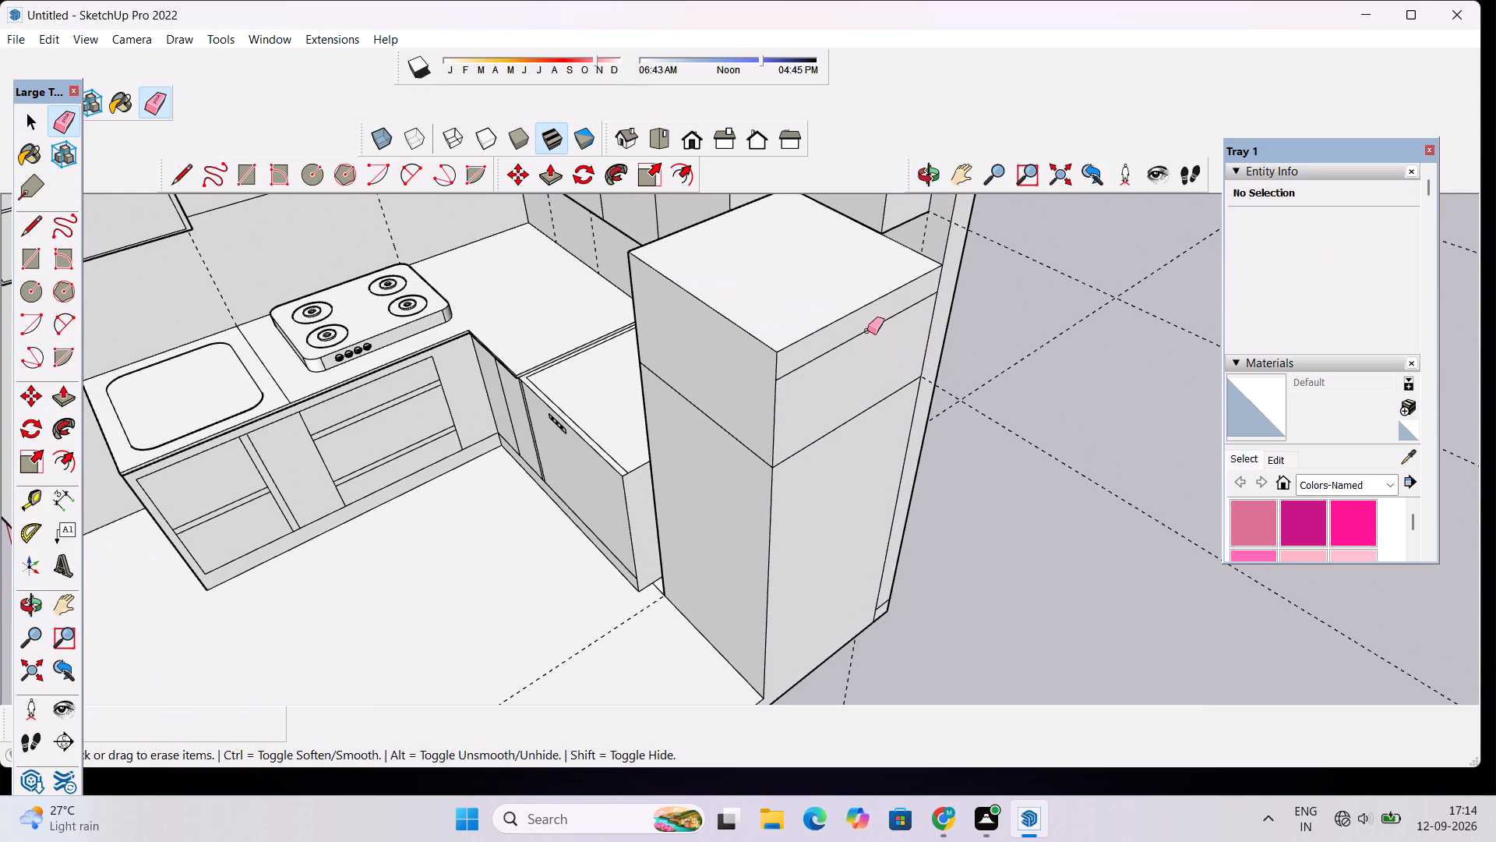
left_click(867, 329)
Erase the remaining uppermost seam line from the tall unit's inner side, facing the base cabinets.
left_click(928, 176)
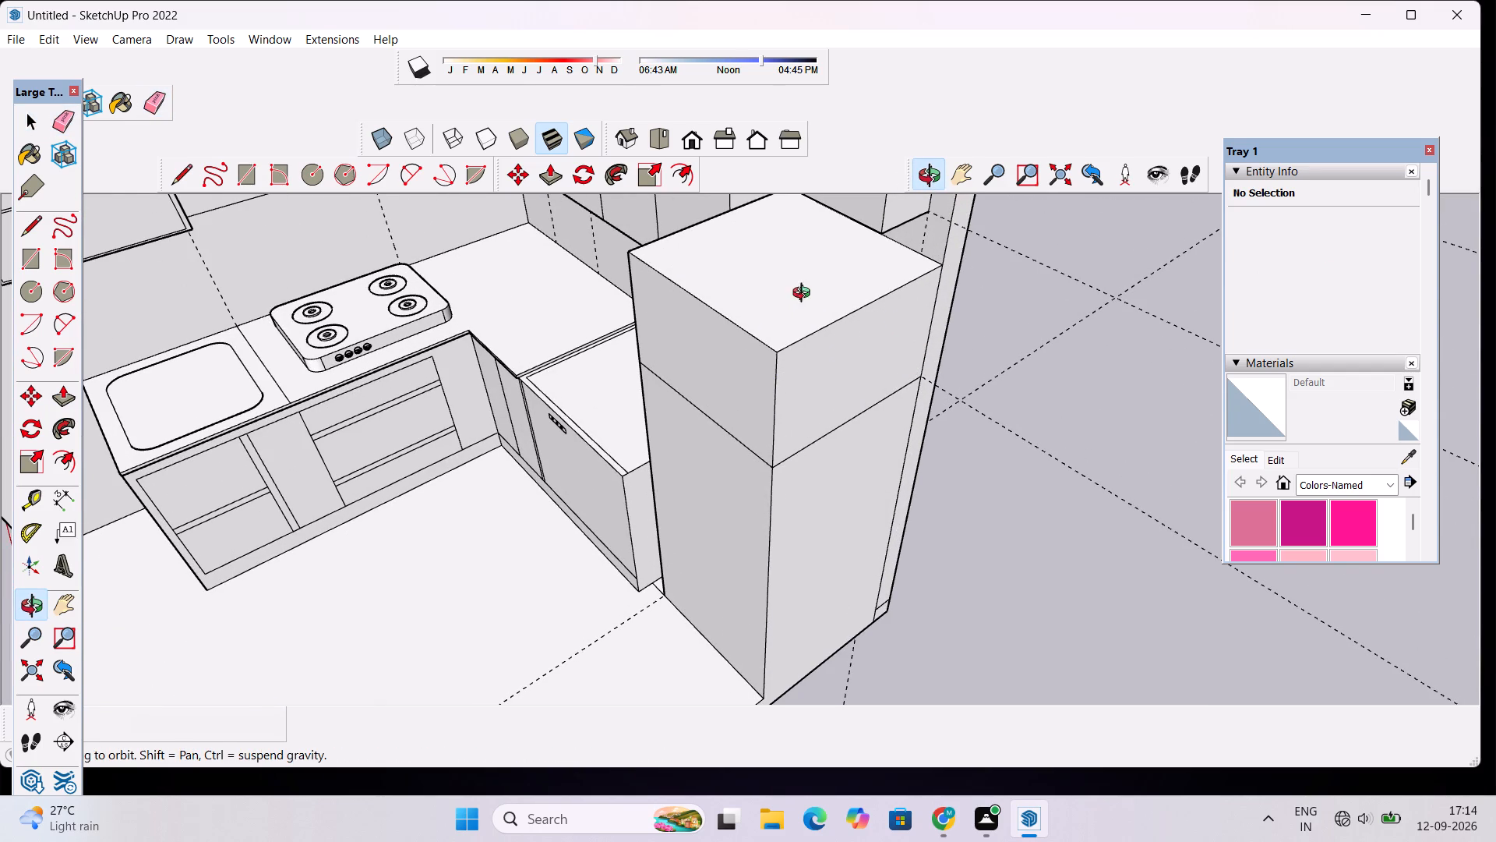
left_click_drag(680, 396, 1173, 271)
left_click_drag(1028, 264, 887, 309)
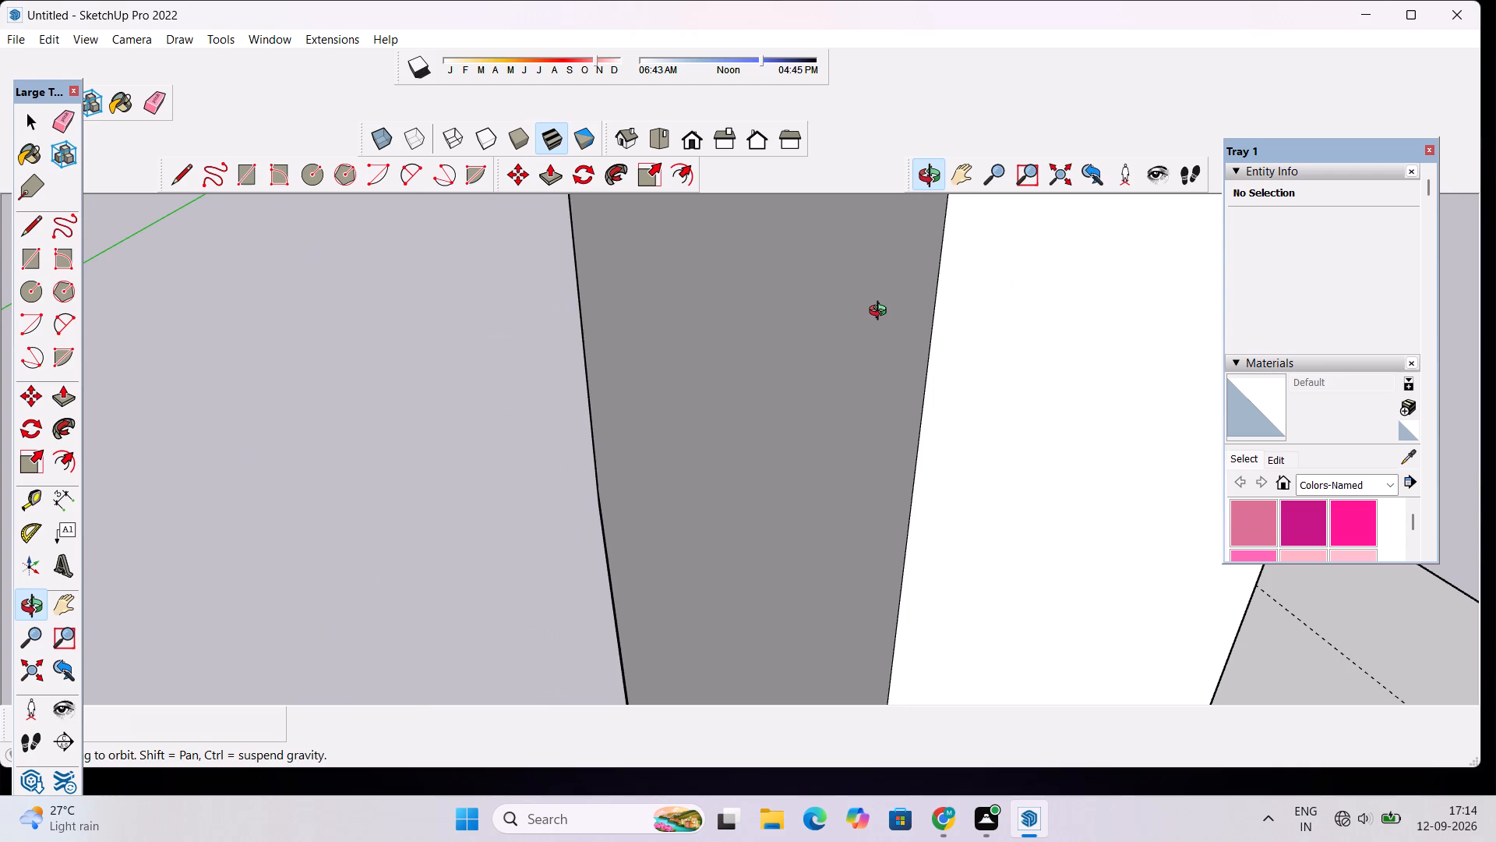
scroll(881, 313, "down", 2)
left_click_drag(927, 307, 548, 382, "shift")
scroll(660, 328, "down", 5, "shift")
left_click_drag(836, 296, 702, 320, "shift")
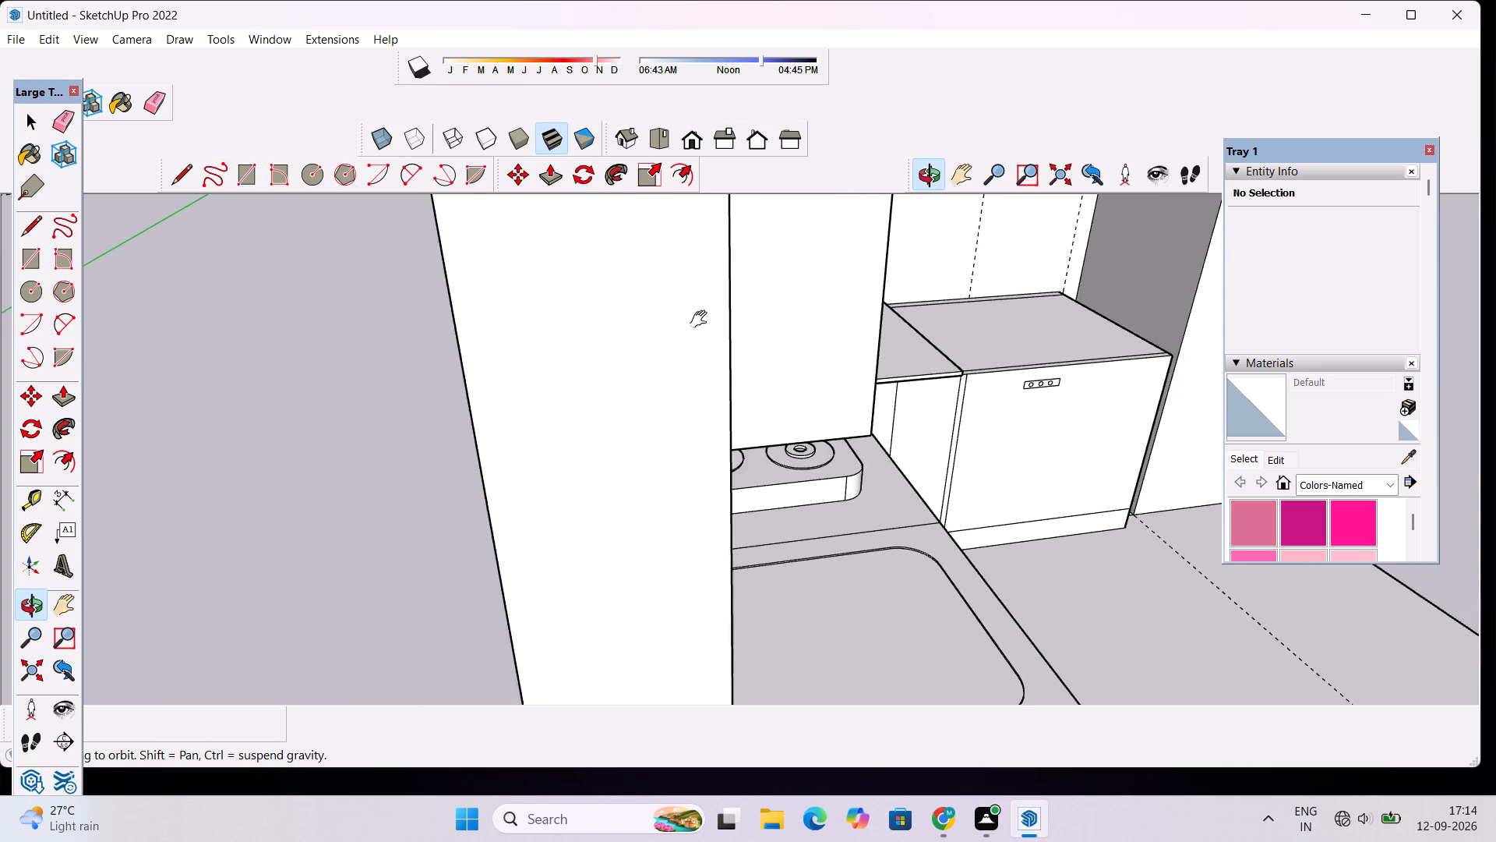
left_click_drag(702, 320, 458, 347, "shift")
scroll(831, 346, "down", 5, "shift")
left_click_drag(928, 296, 682, 434, "shift")
scroll(757, 388, "up", 5, "shift")
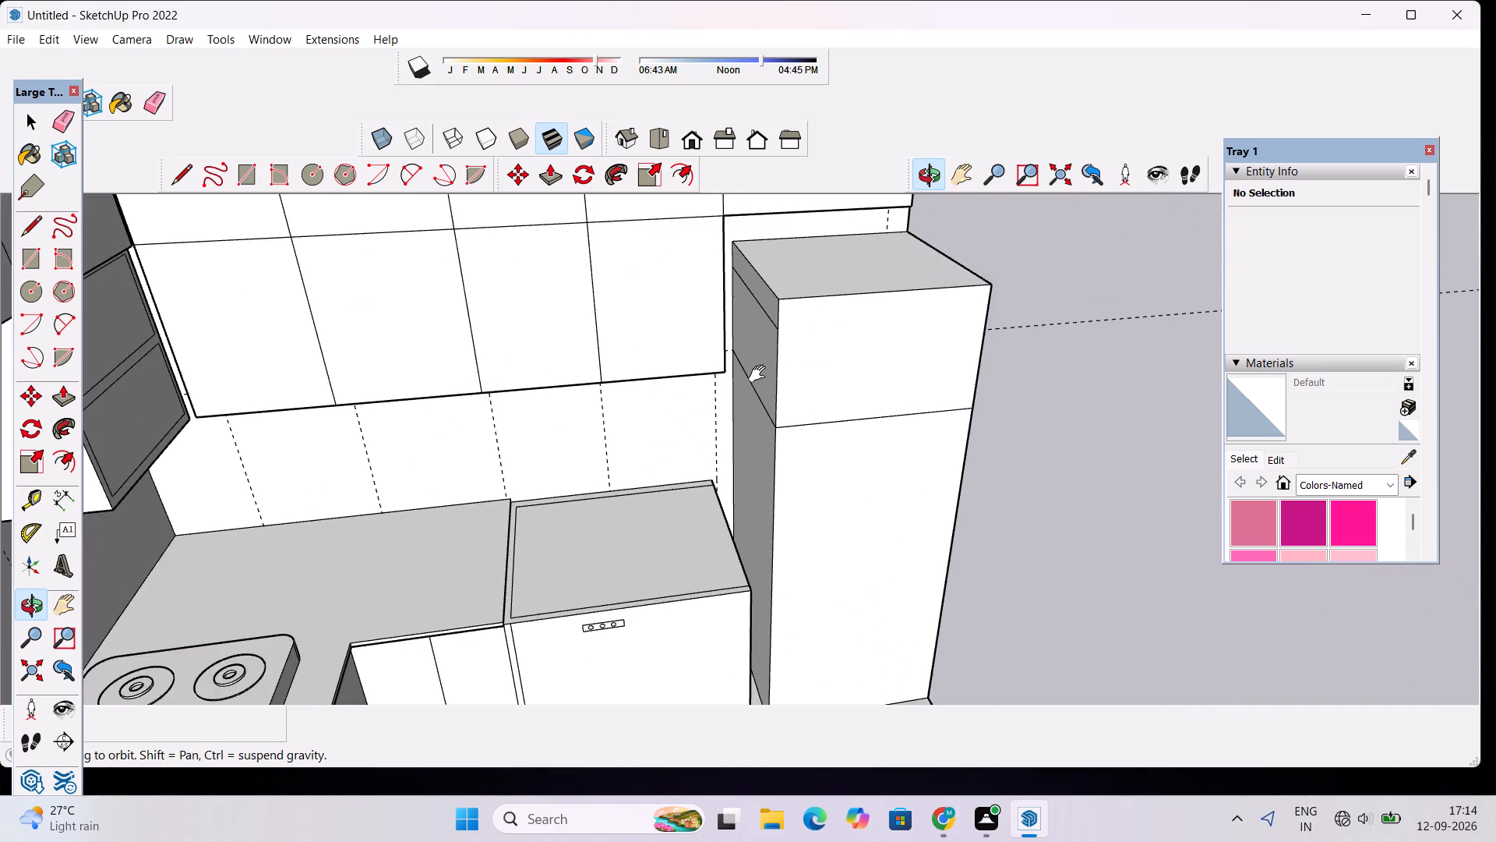
scroll(760, 374, "up", 2, "shift")
key("e")
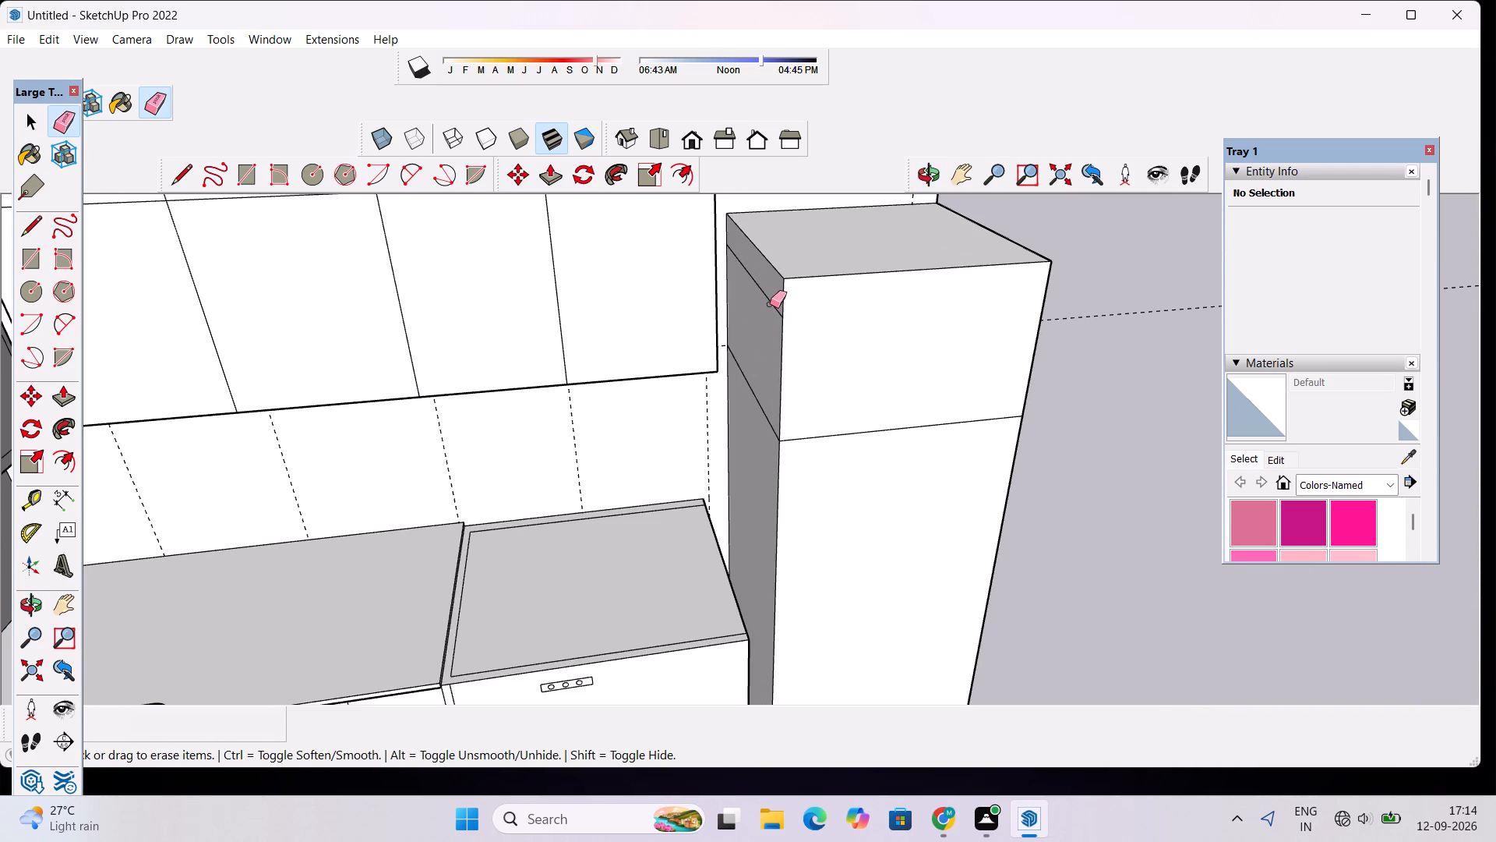
scroll(768, 304, "up", 4)
left_click(767, 300)
scroll(770, 292, "up", 3)
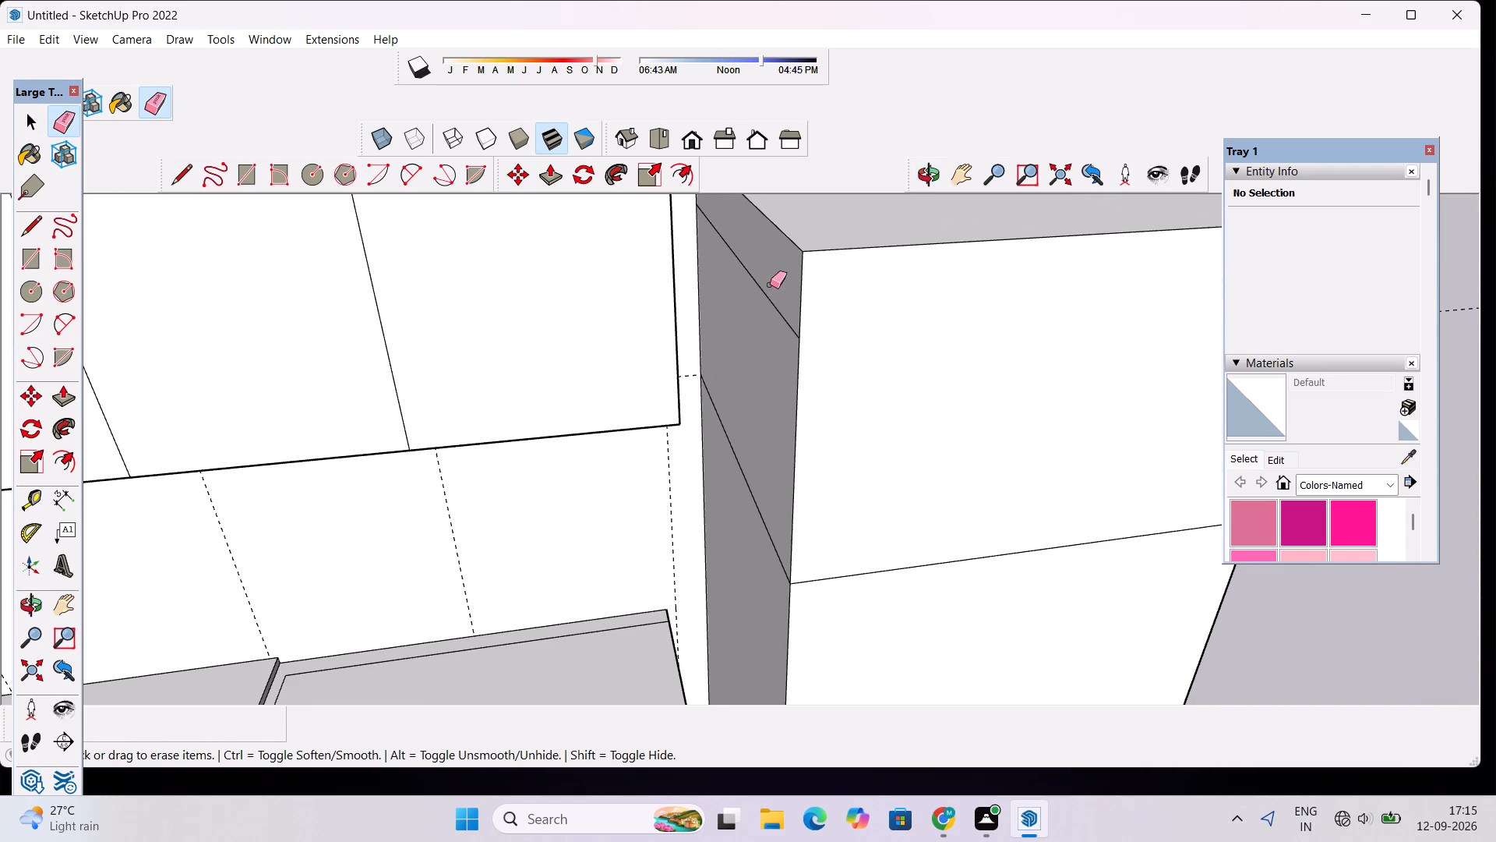
left_click_drag(770, 285, 765, 312)
scroll(785, 302, "down", 7)
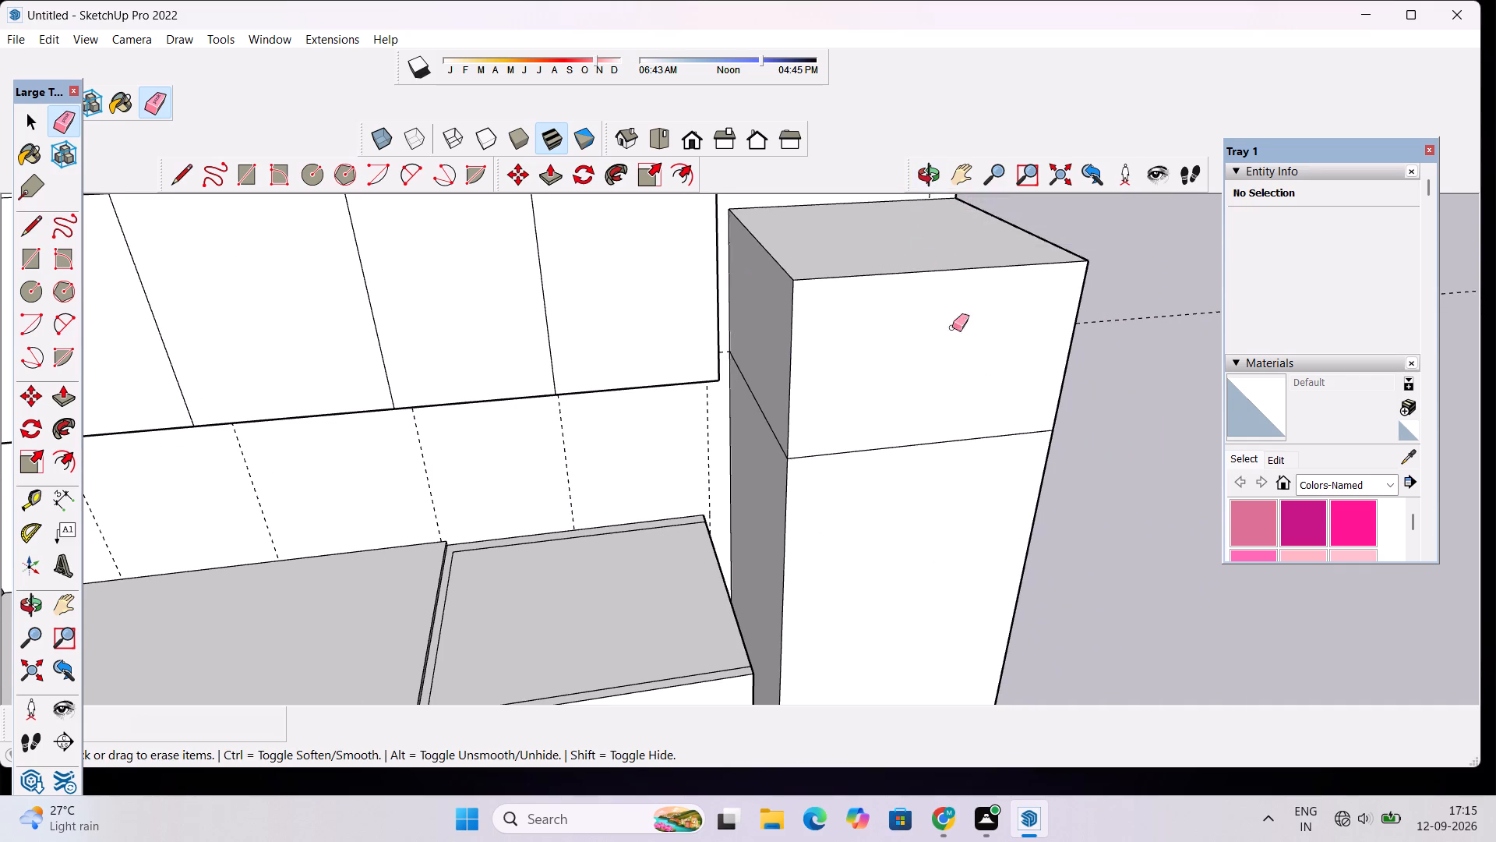
Draw a line about 7' 2 13/16" long across the tall unit's front face, just below and parallel to the dividing edge.
key("space")
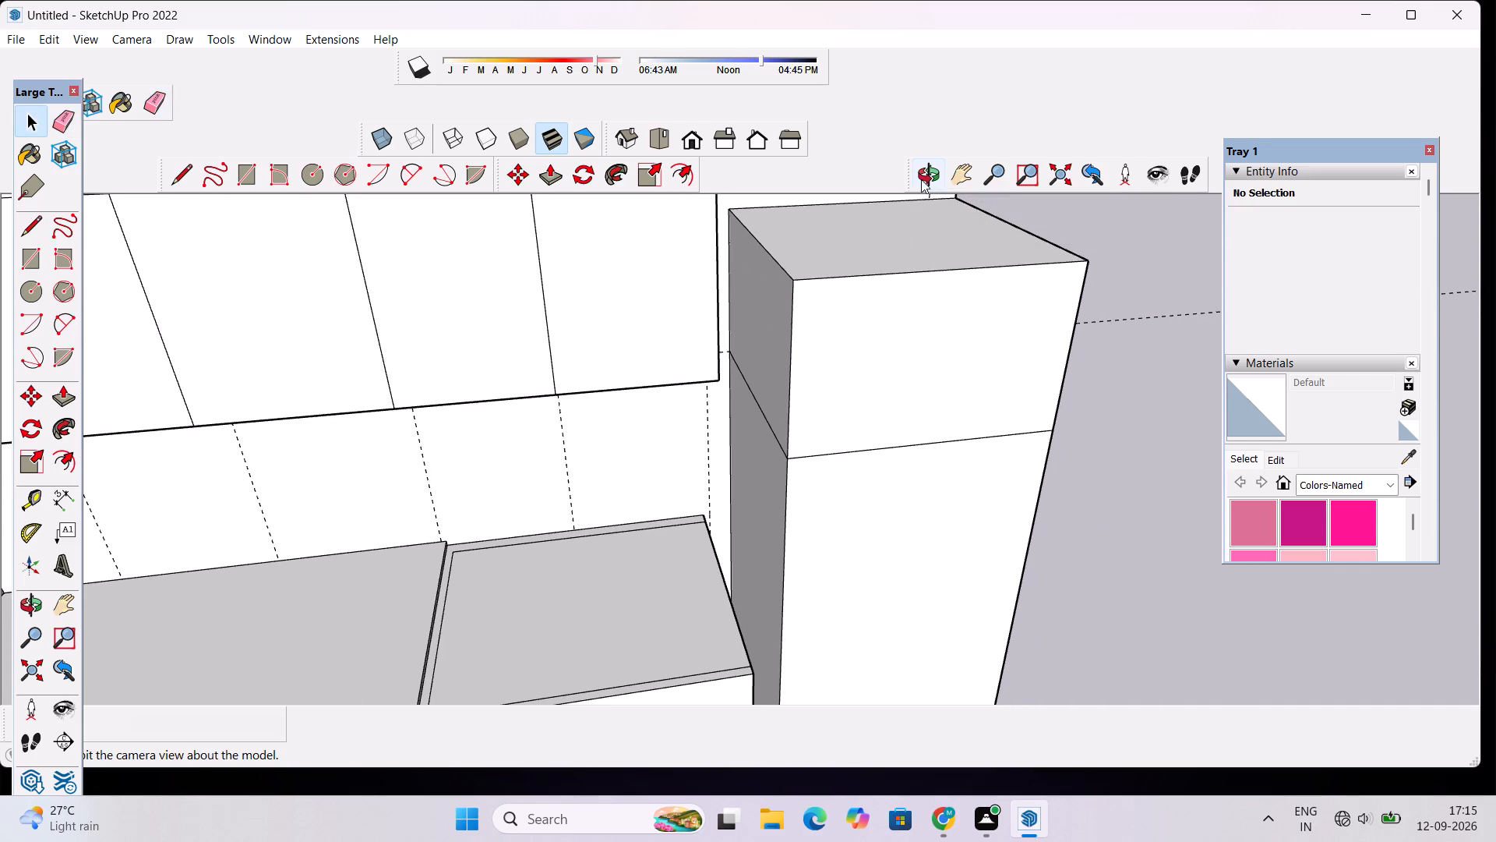
left_click(923, 181)
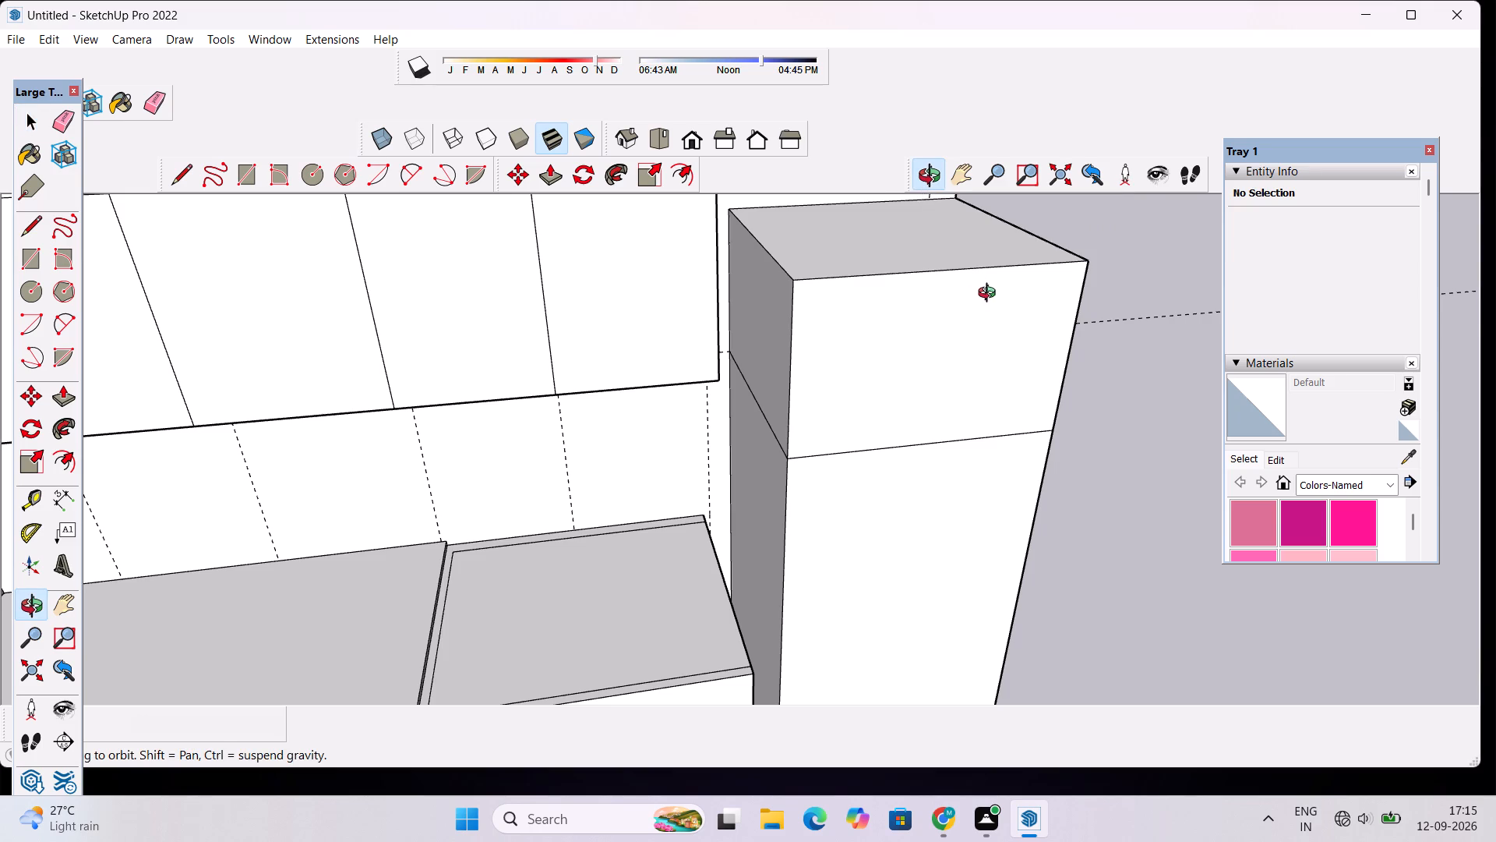
left_click_drag(991, 302, 850, 314)
scroll(837, 320, "down", 5)
left_click_drag(884, 374, 771, 377)
scroll(662, 376, "down", 5)
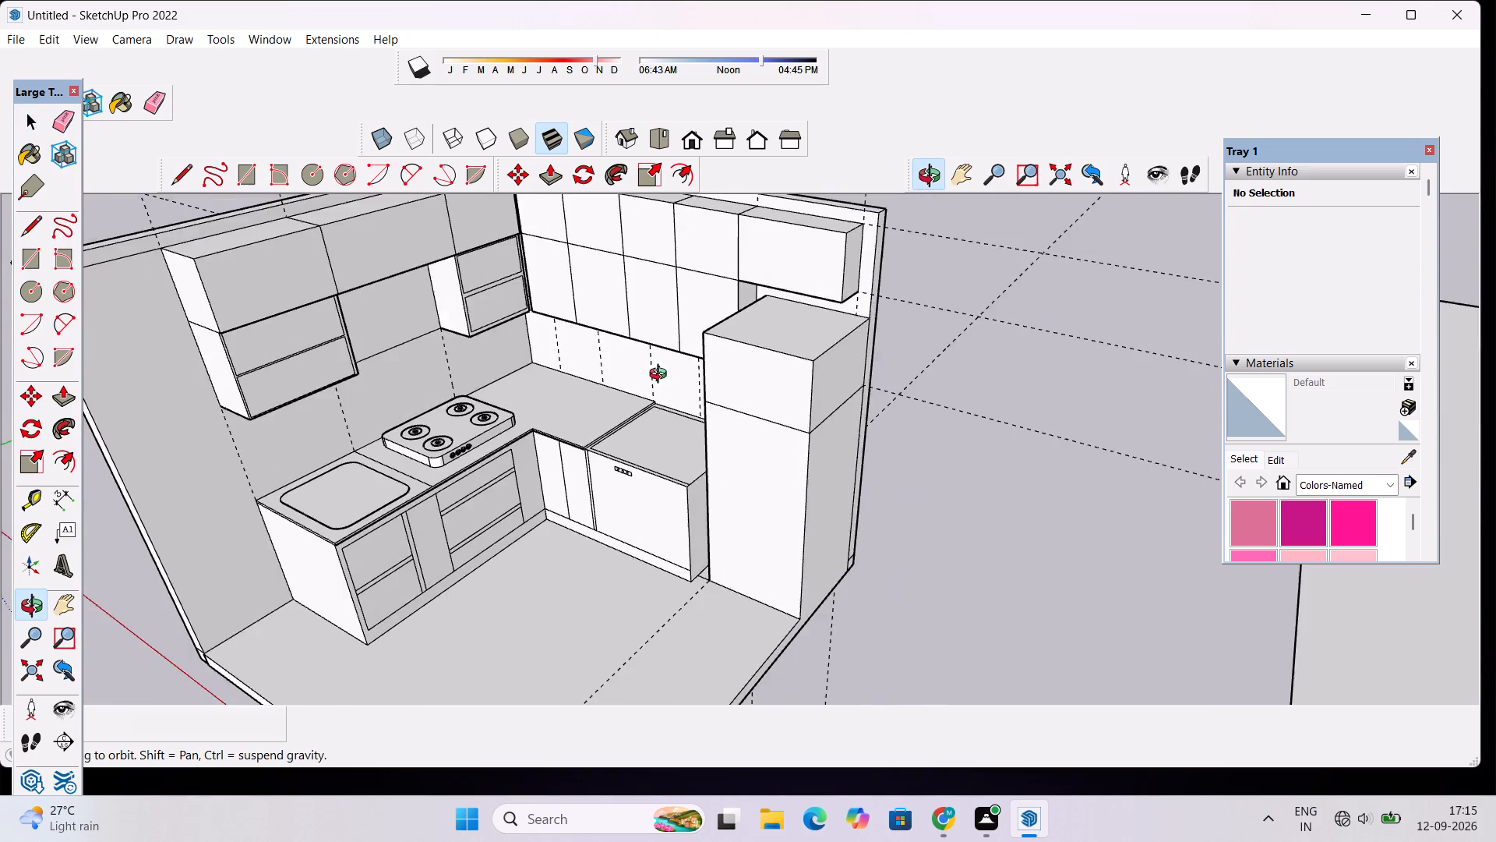
left_click_drag(602, 442, 712, 338)
scroll(718, 334, "up", 9)
left_click_drag(732, 402, 831, 380)
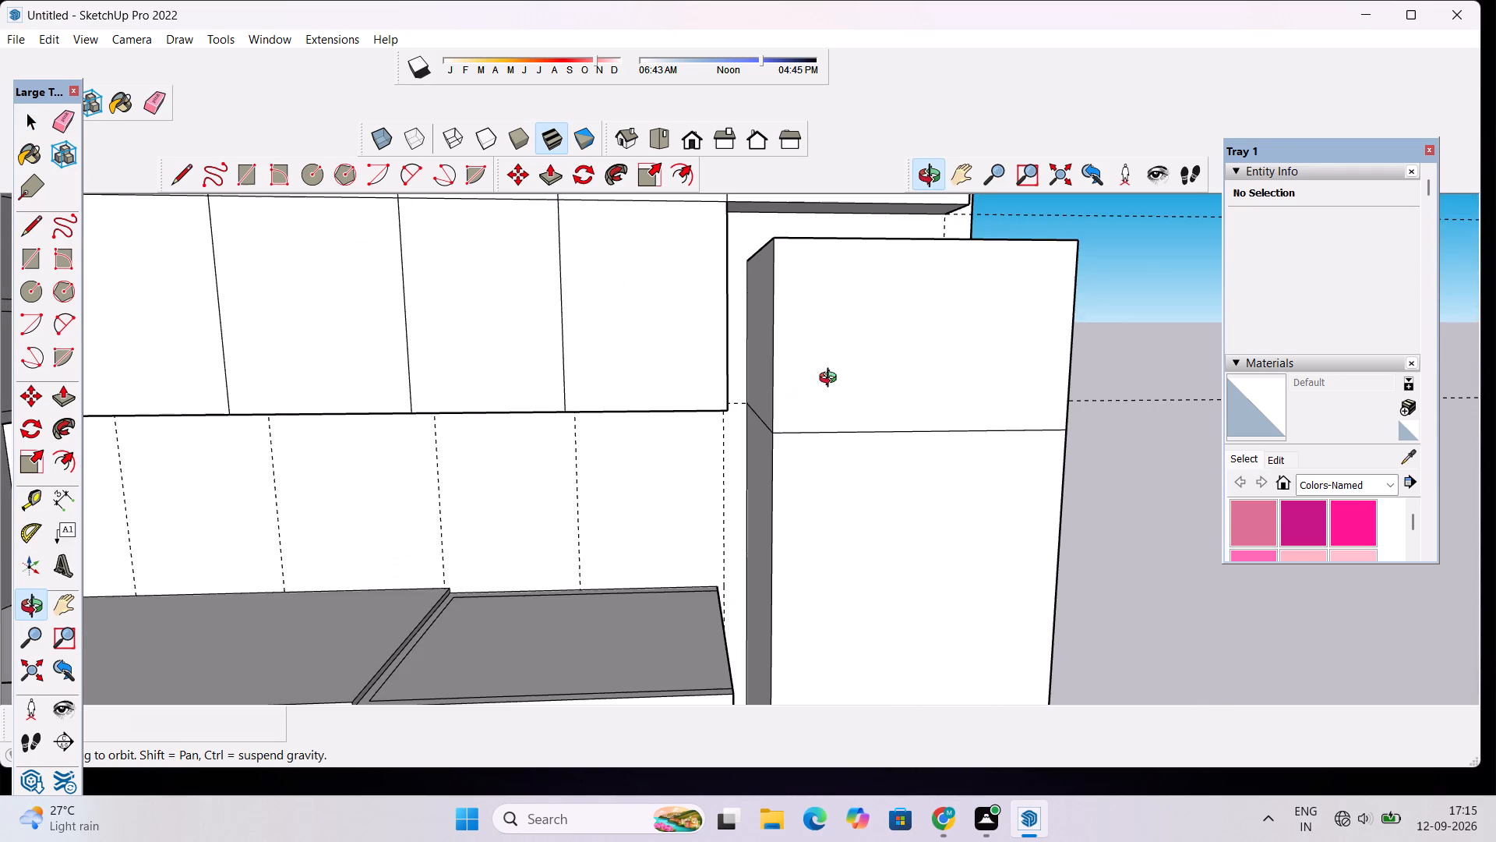
scroll(831, 380, "up", 4)
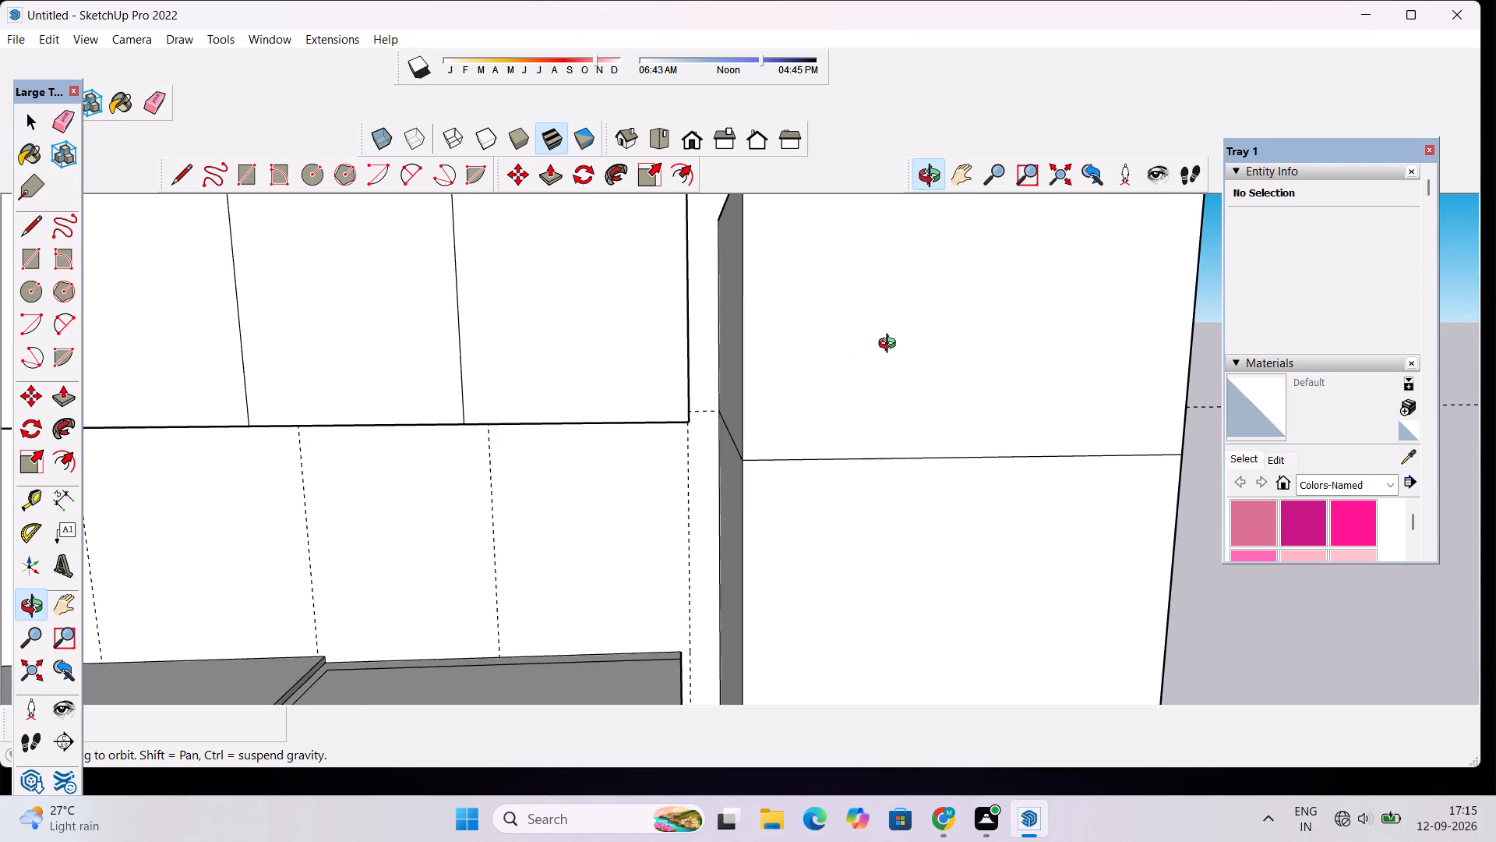
key("l")
scroll(763, 374, "down", 1)
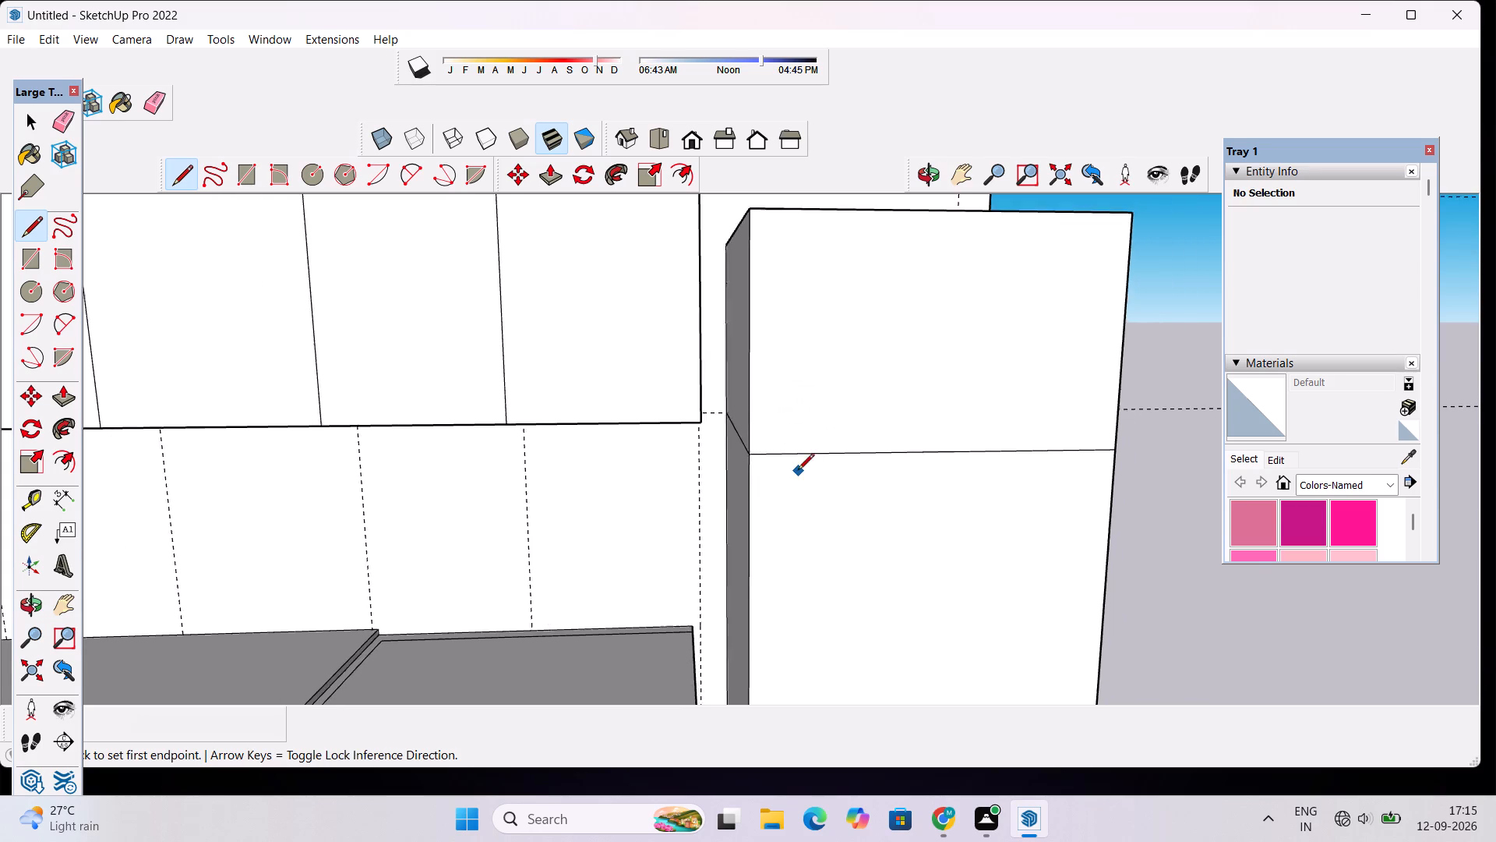
scroll(798, 471, "down", 1)
scroll(798, 471, "up", 4)
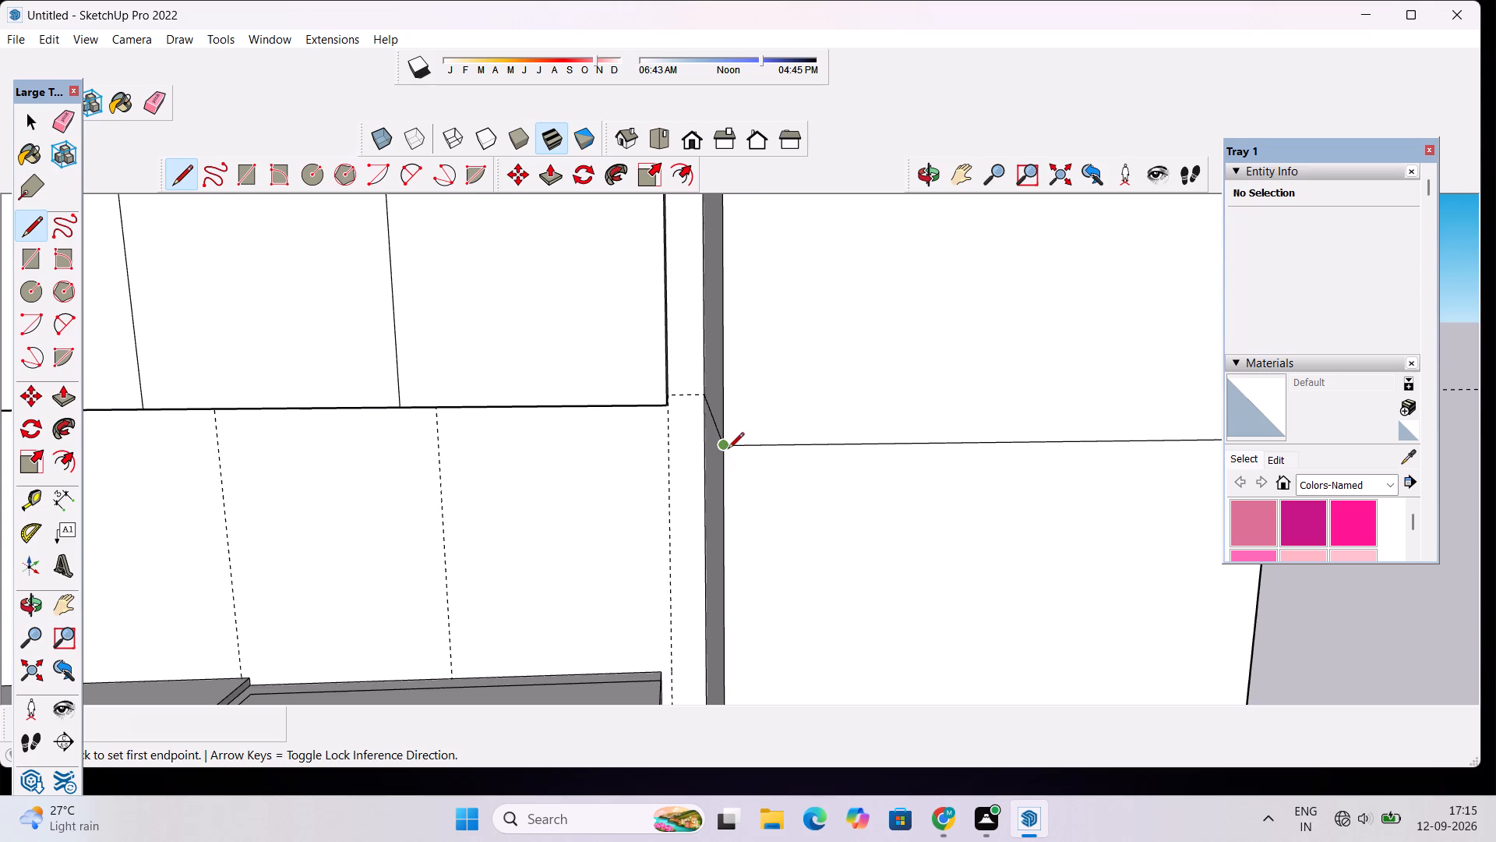
left_click(723, 463)
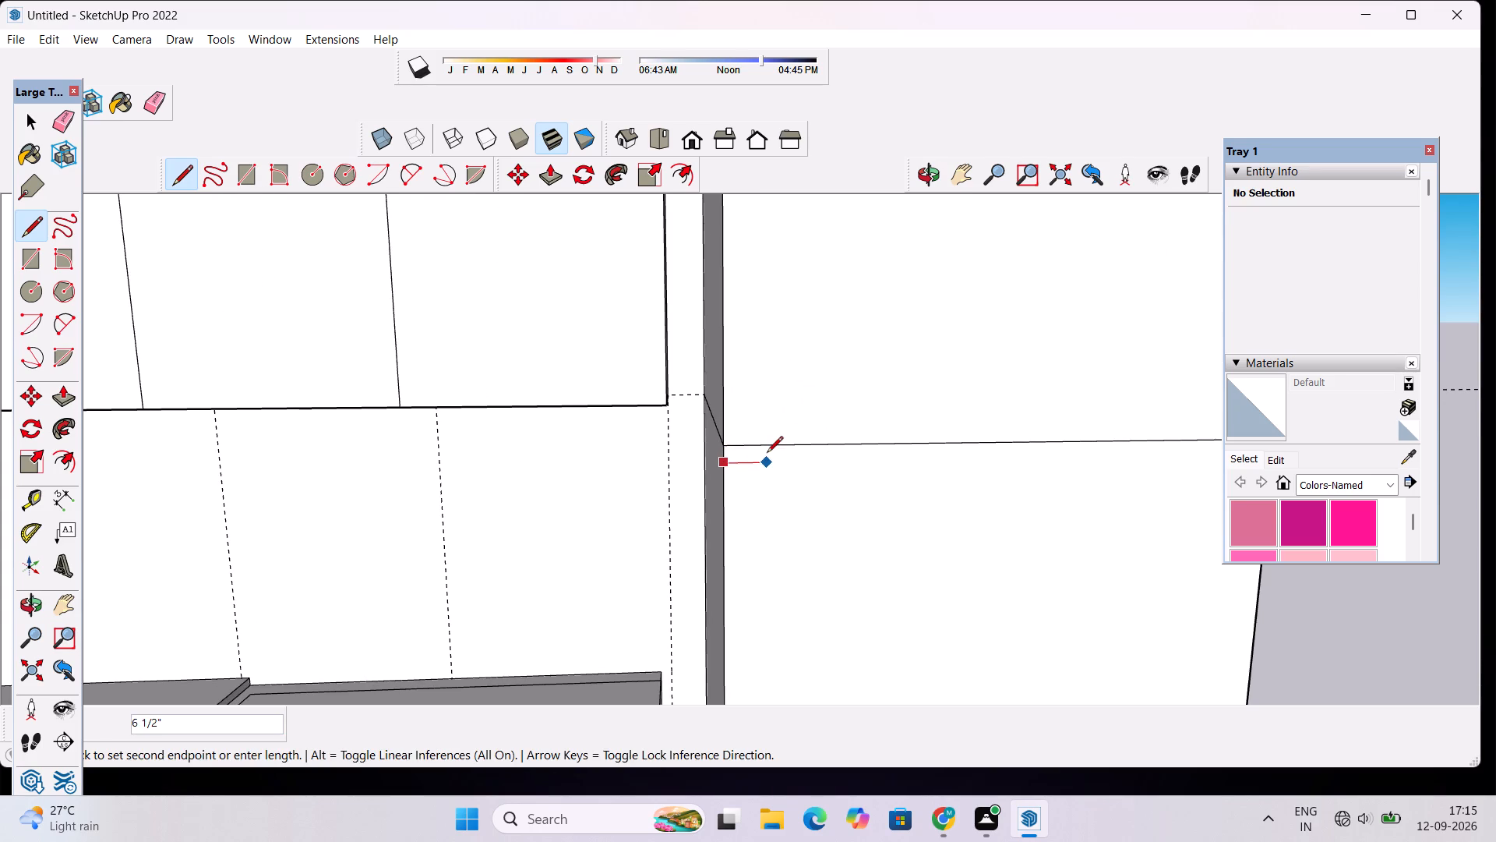
scroll(767, 454, "down", 9)
scroll(973, 458, "up", 8)
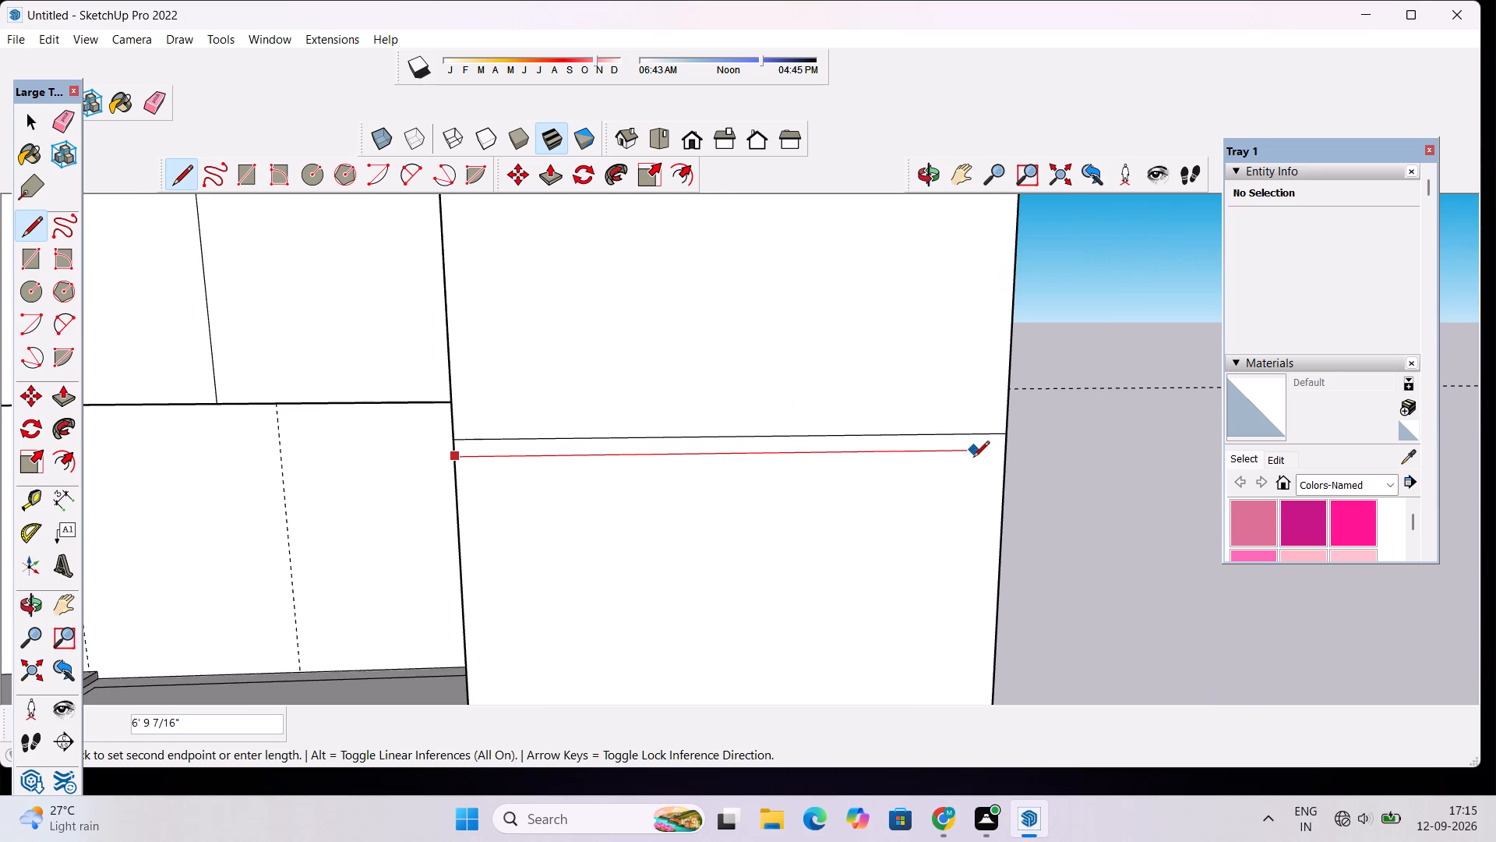
left_click(1011, 447)
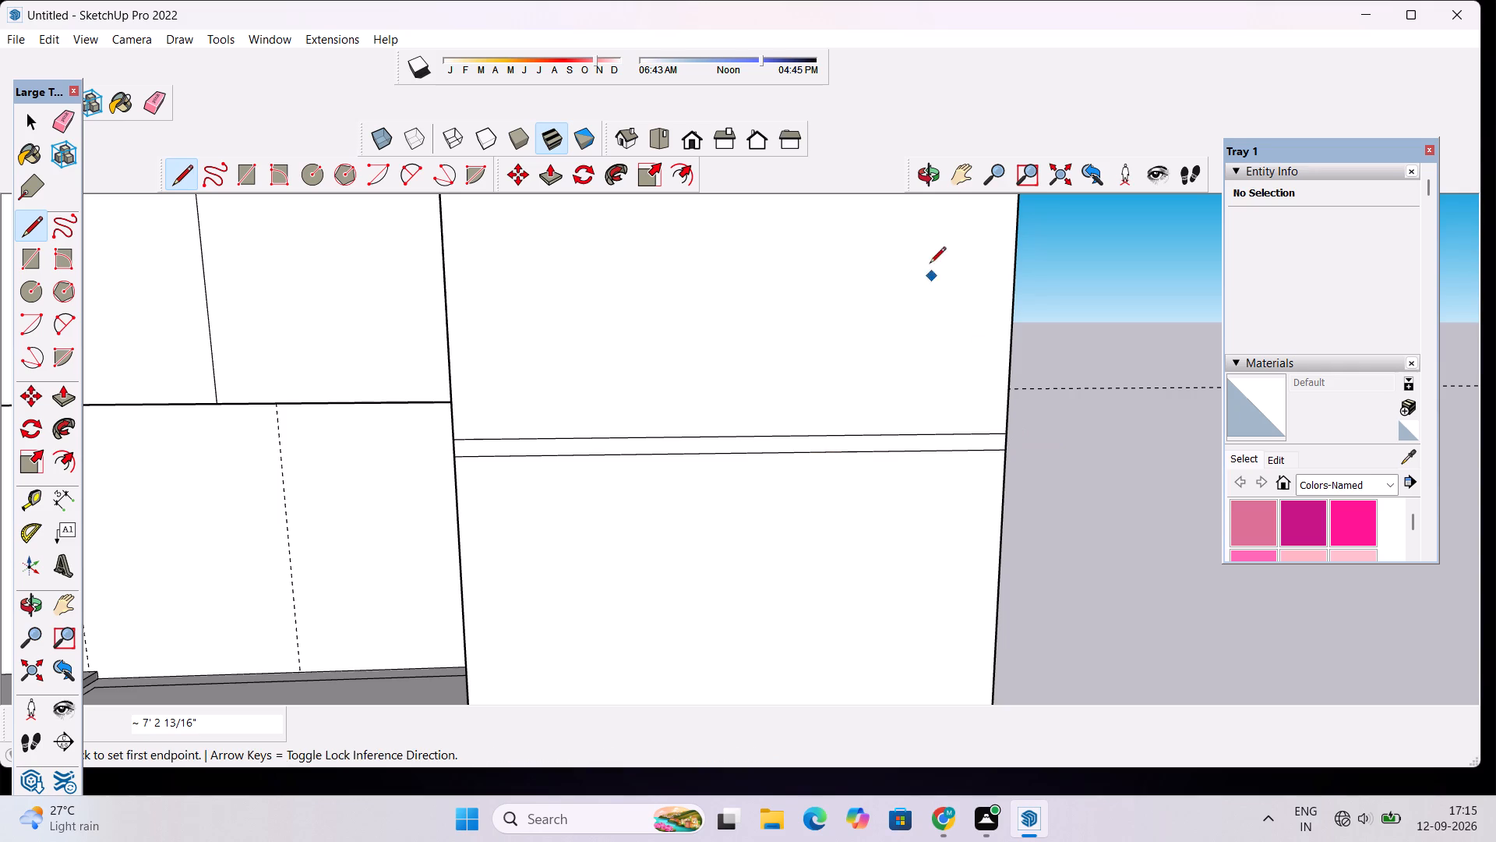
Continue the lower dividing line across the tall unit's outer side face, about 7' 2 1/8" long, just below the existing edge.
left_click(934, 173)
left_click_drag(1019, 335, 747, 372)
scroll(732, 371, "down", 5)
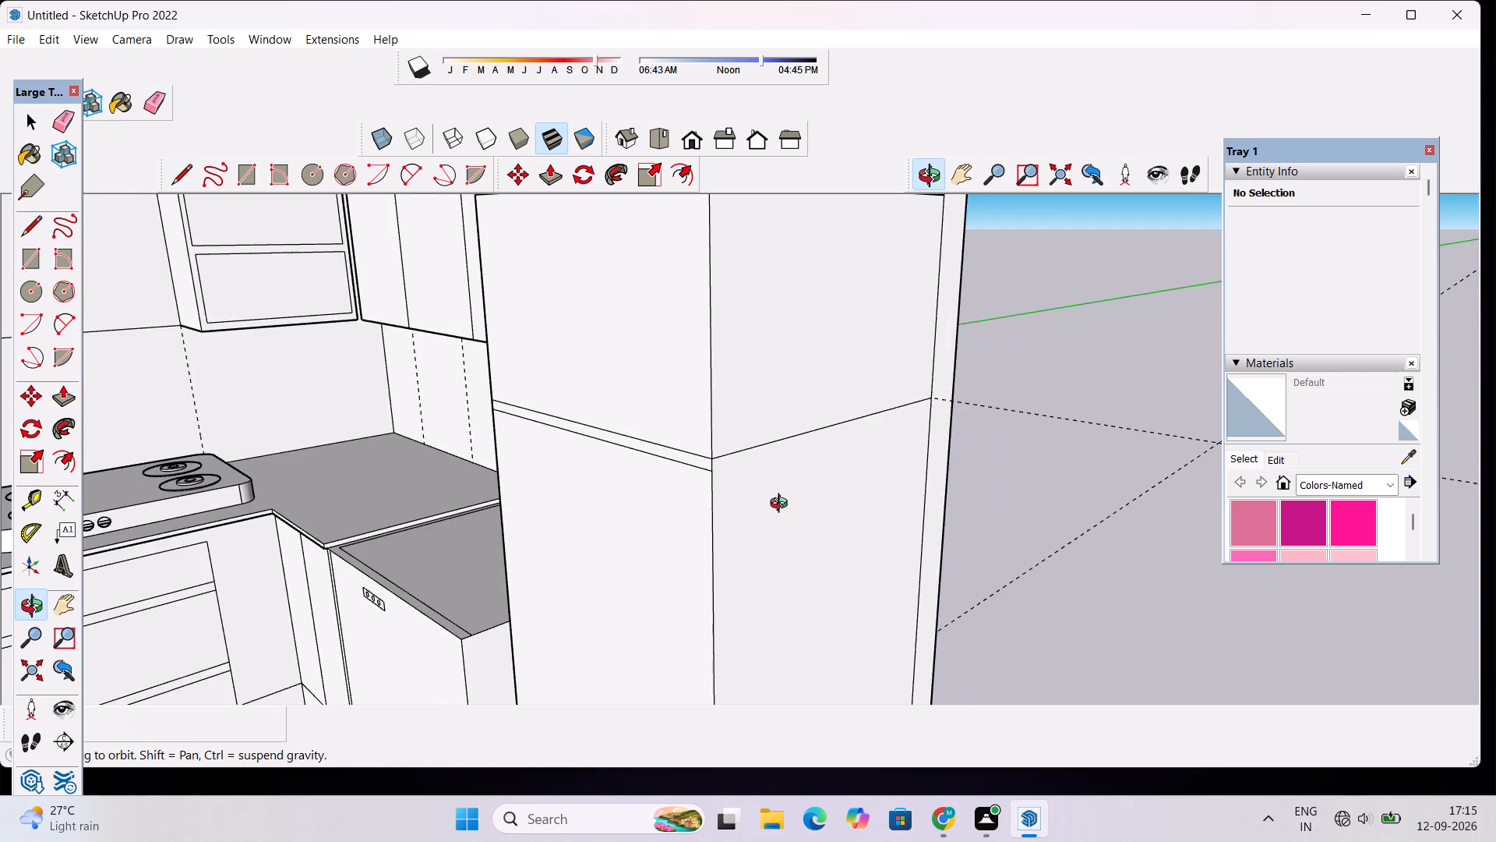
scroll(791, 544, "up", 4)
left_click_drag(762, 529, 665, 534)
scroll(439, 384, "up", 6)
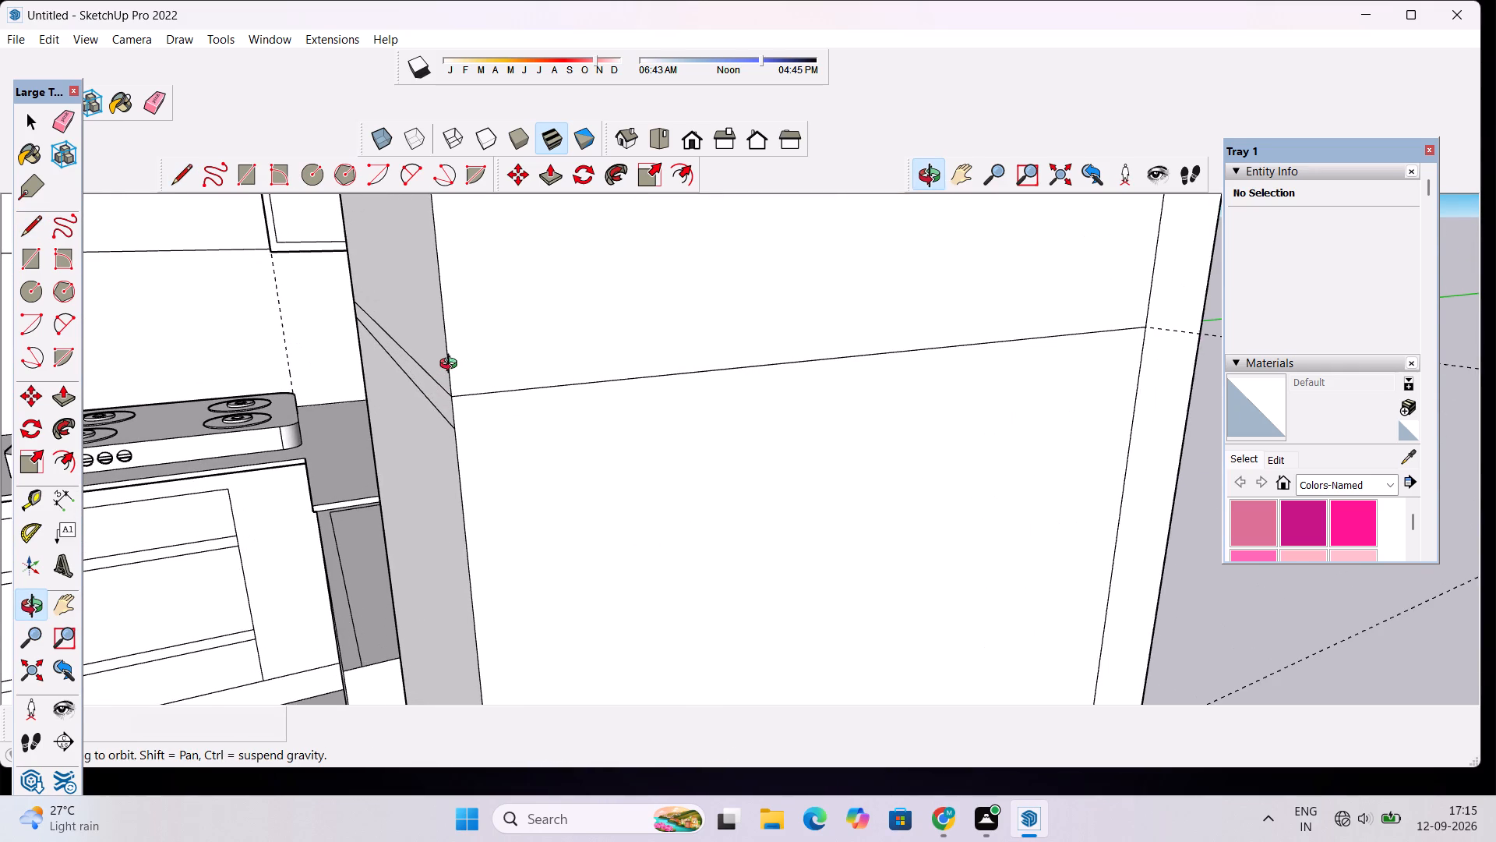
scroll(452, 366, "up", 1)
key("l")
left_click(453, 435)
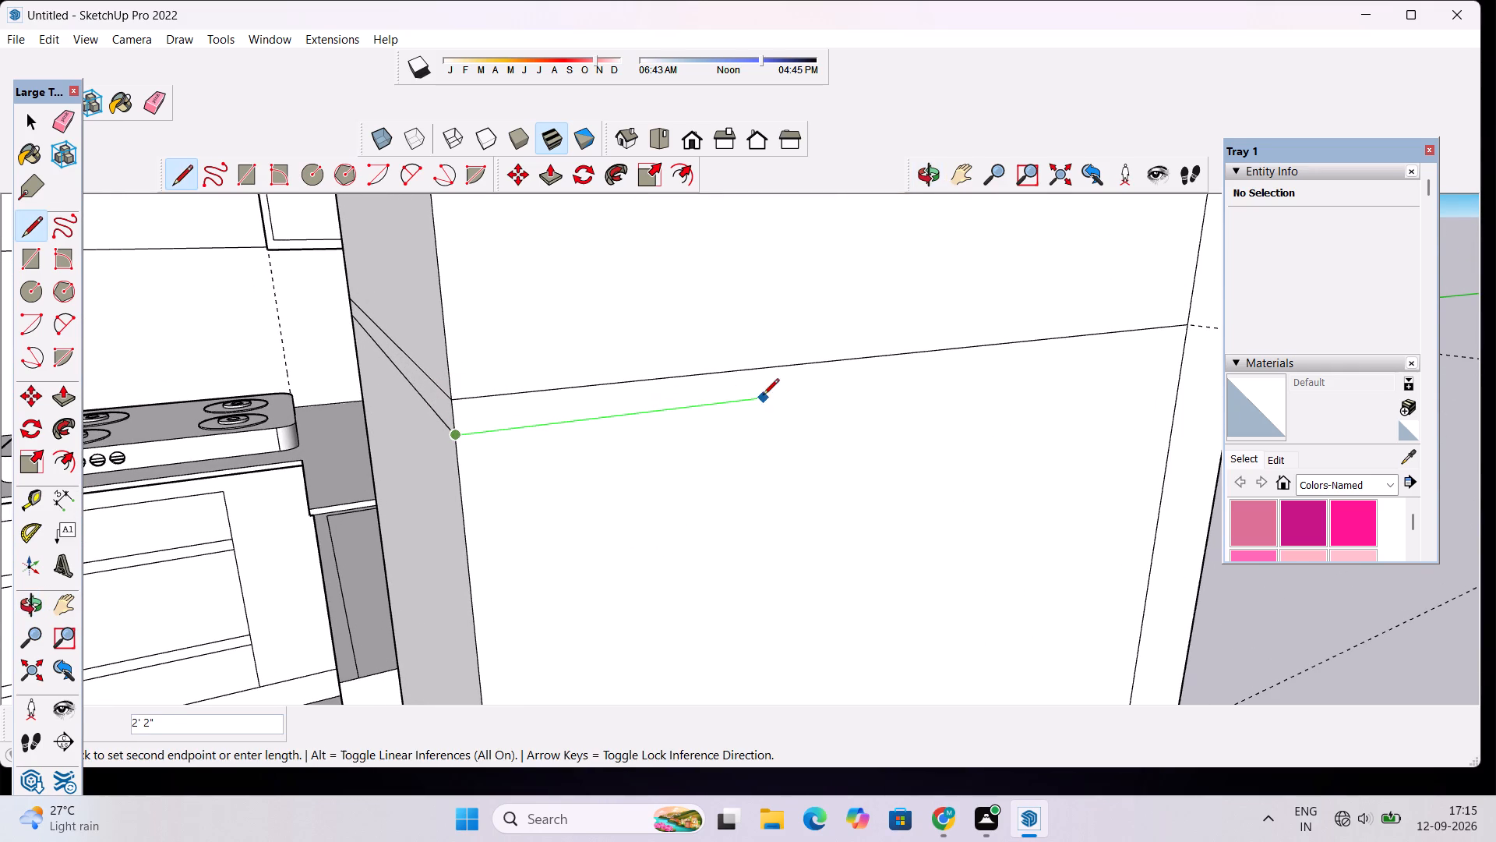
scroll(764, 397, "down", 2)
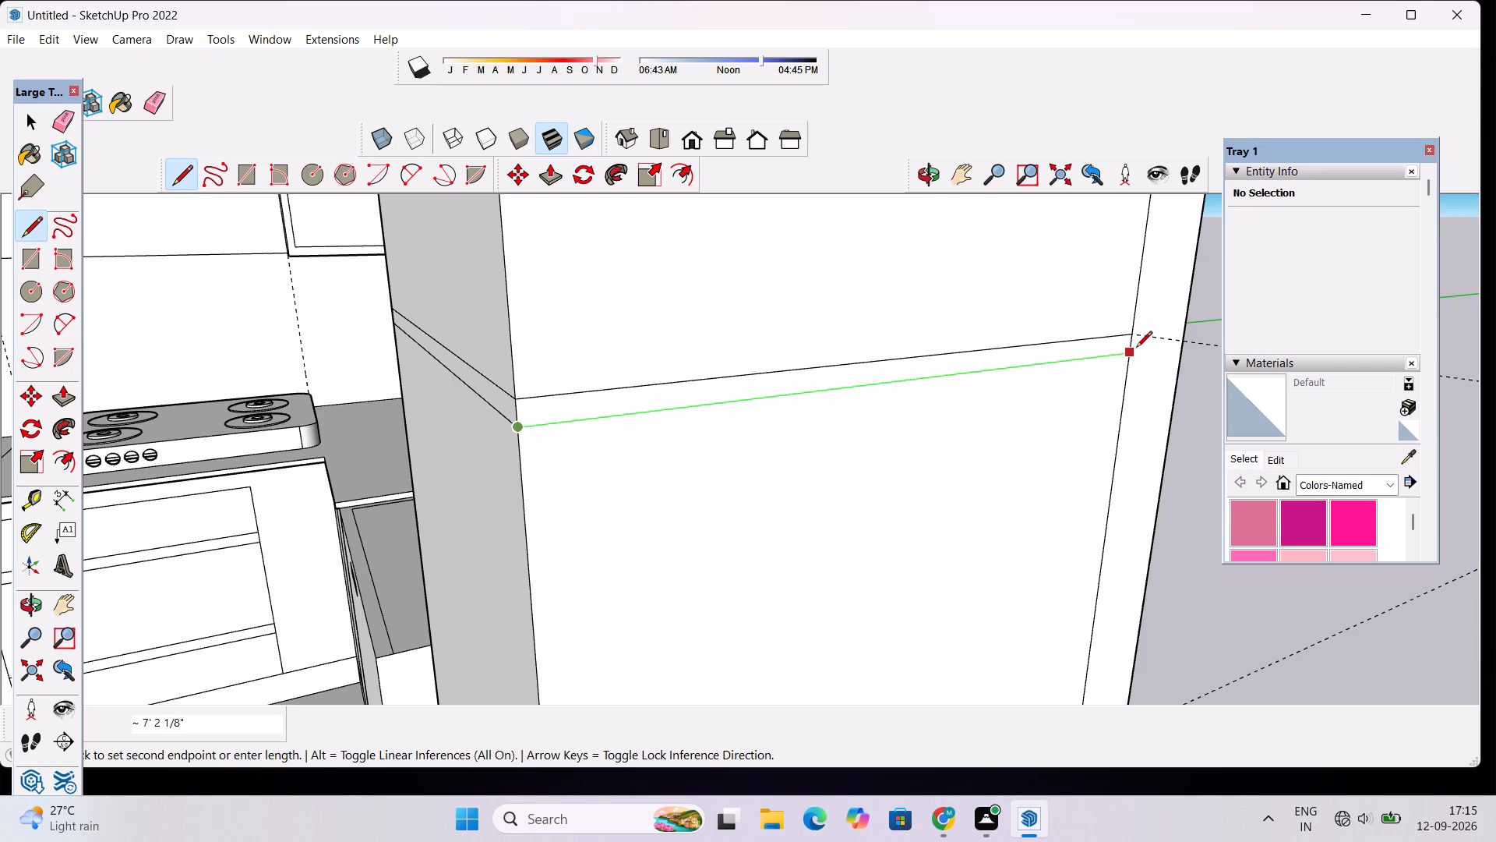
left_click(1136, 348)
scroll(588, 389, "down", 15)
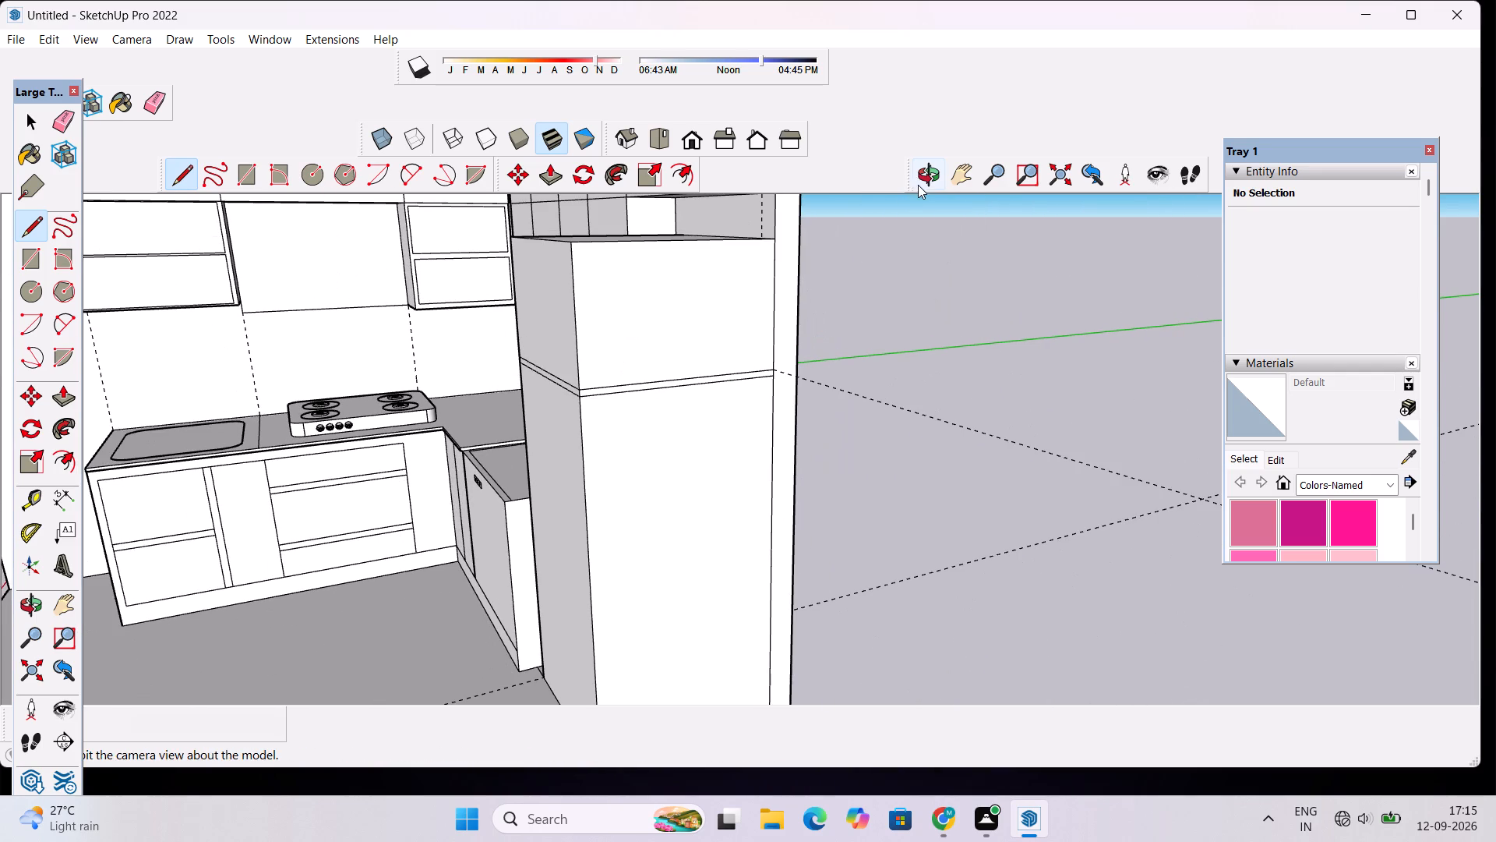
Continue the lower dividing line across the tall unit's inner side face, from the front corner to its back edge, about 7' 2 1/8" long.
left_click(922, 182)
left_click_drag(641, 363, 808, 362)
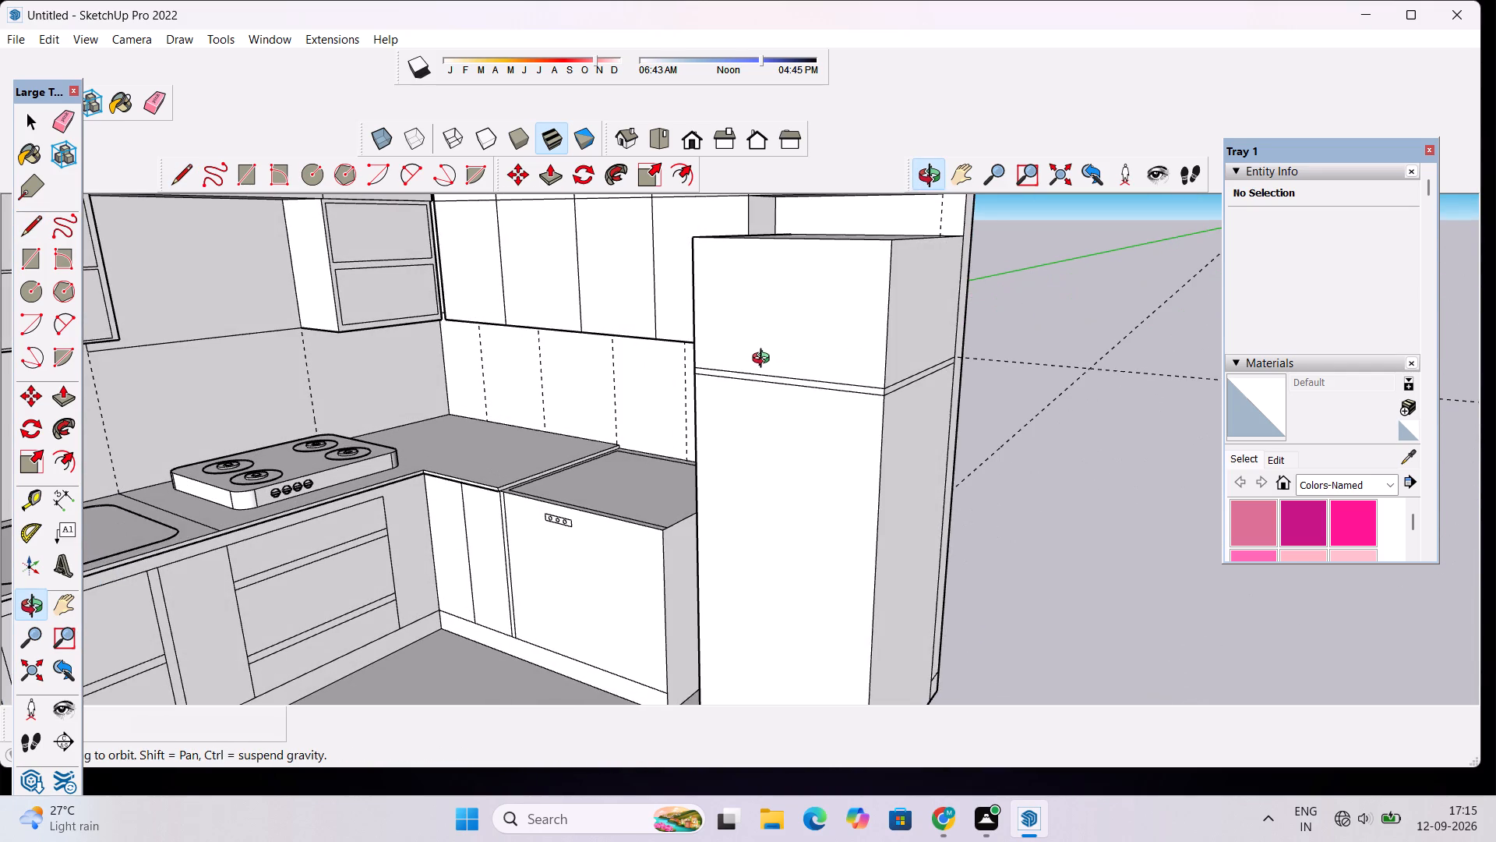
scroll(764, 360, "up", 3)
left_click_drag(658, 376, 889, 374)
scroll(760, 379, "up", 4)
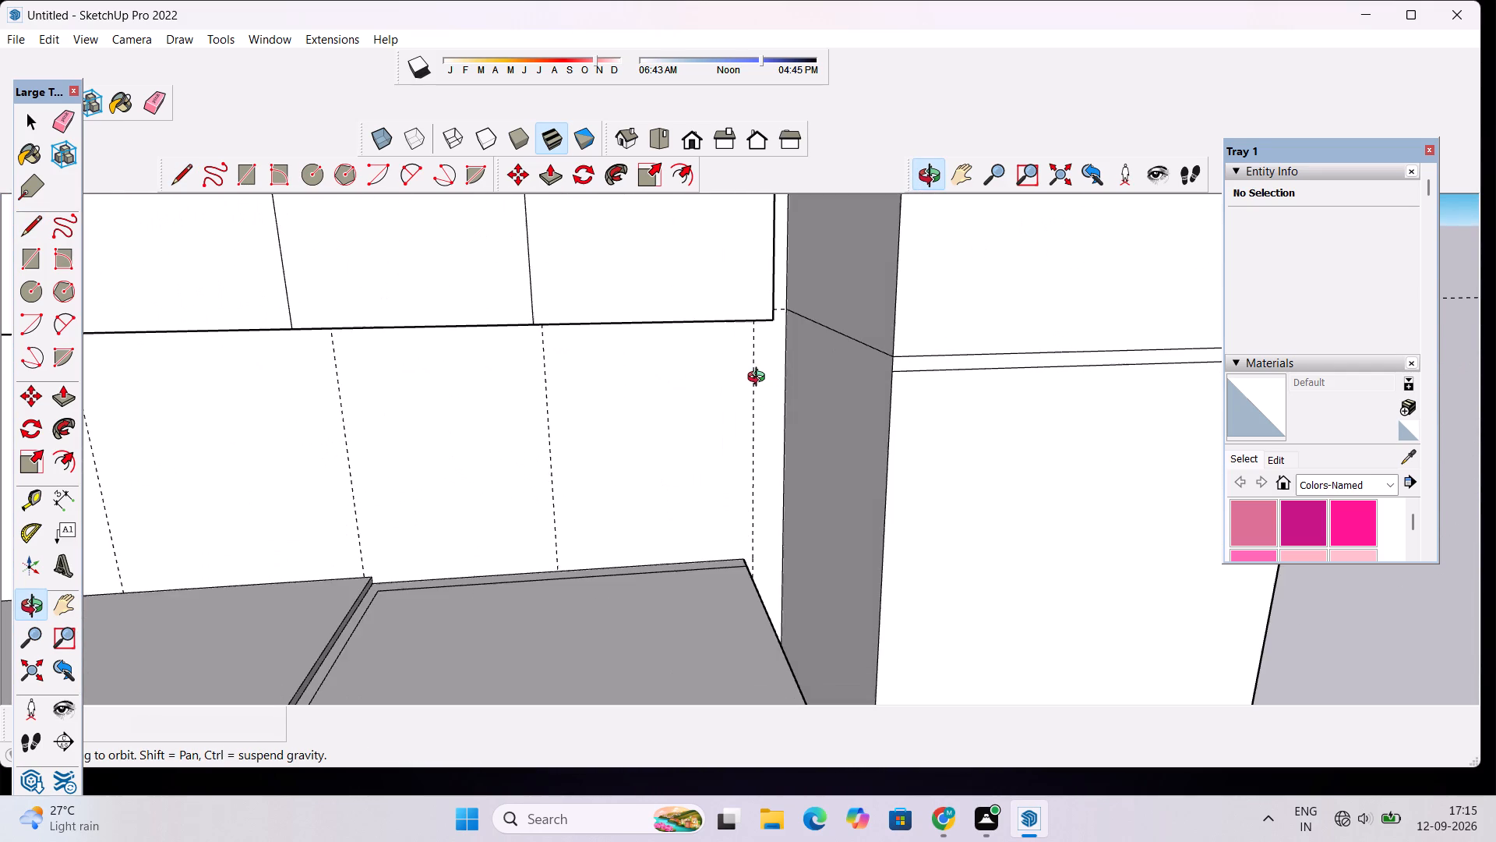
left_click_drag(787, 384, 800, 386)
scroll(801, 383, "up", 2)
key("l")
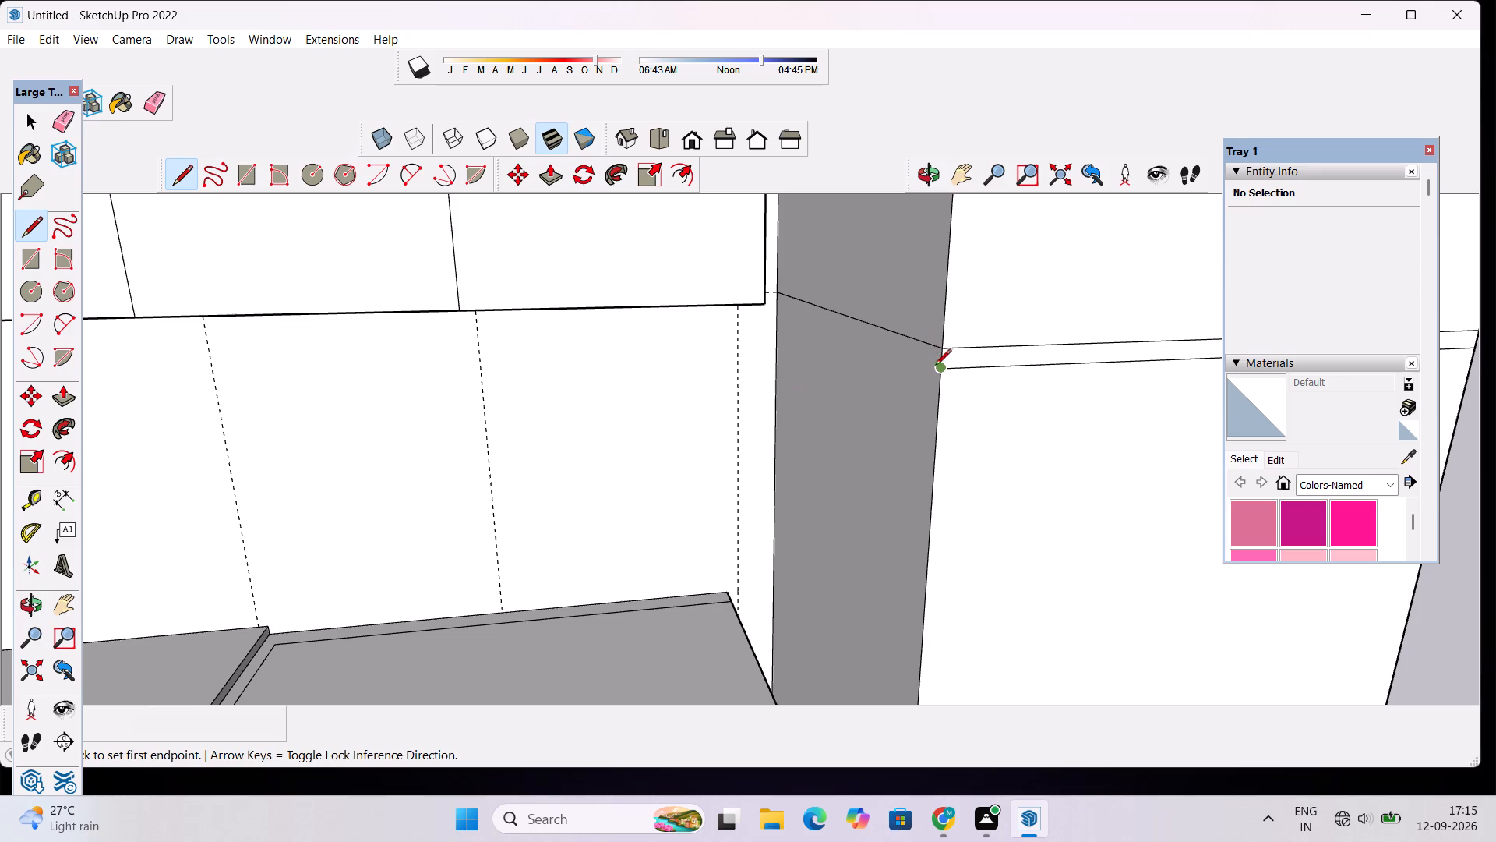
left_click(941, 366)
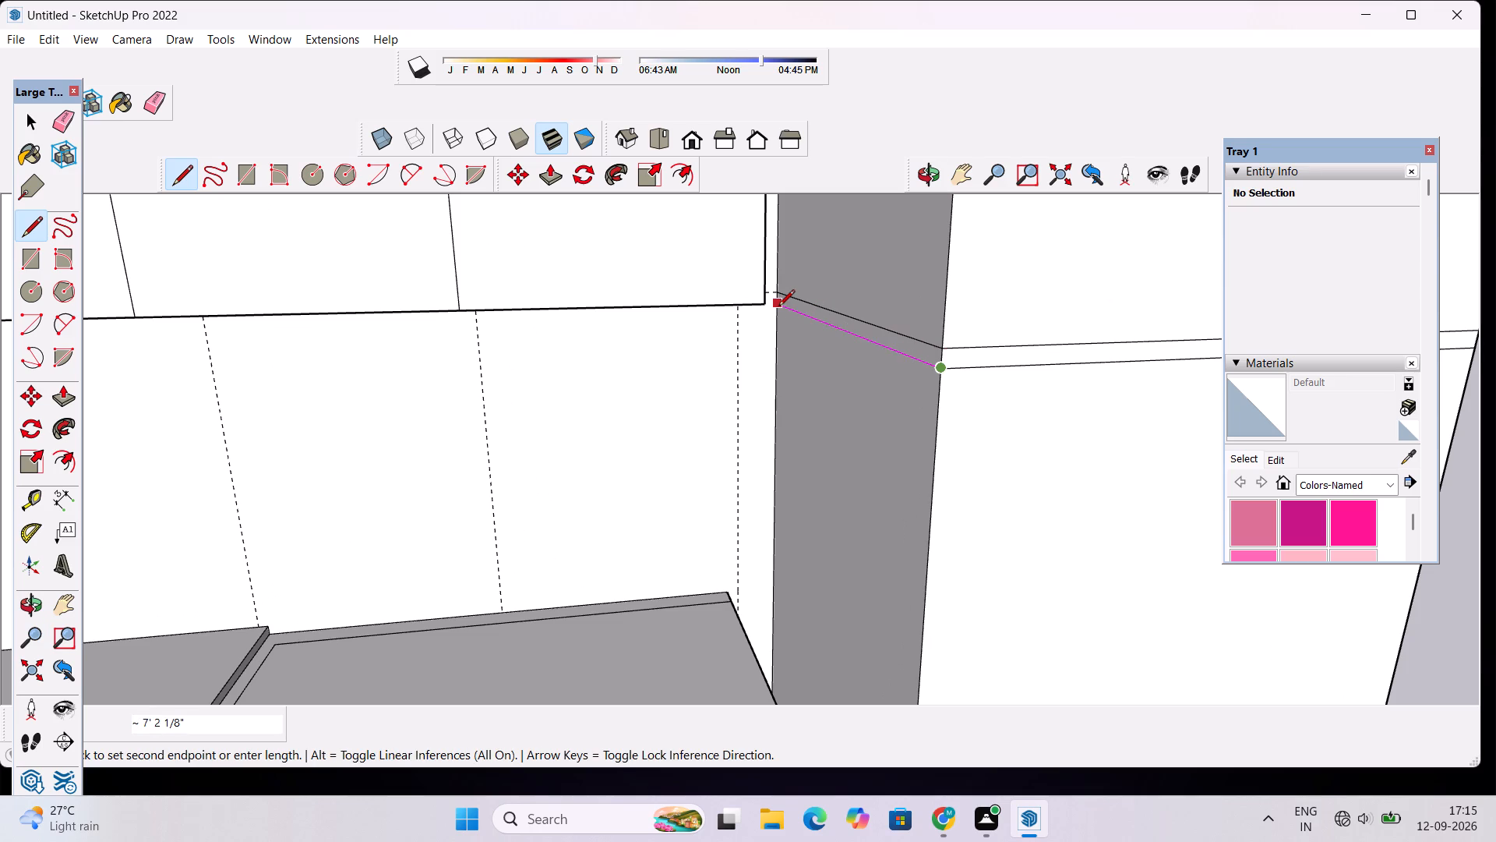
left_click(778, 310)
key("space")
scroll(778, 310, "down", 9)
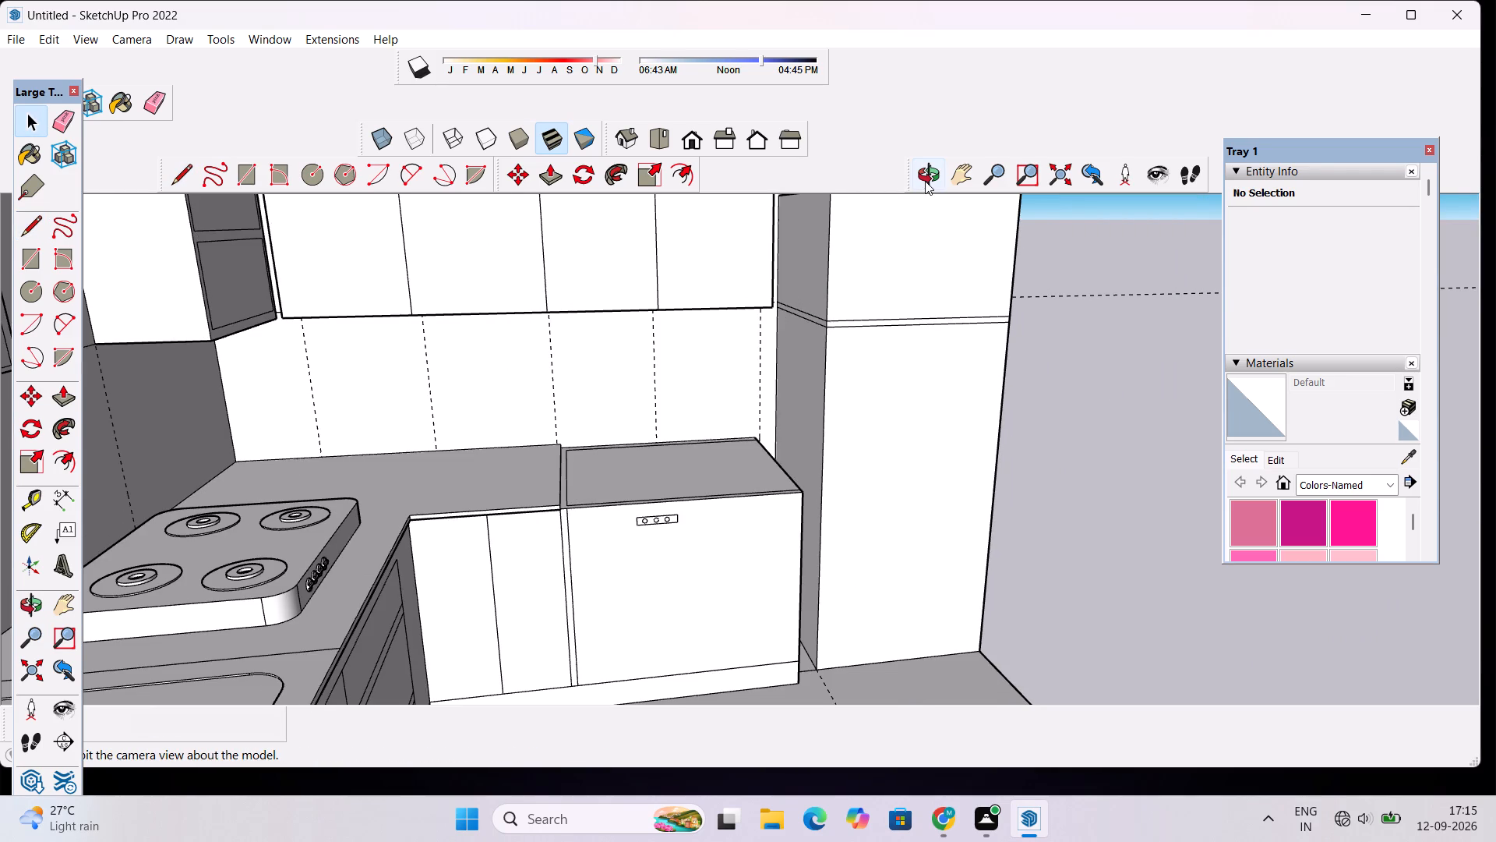
Erase both parallel dividing lines from the tall unit's outer side face.
left_click(926, 181)
left_click_drag(965, 225, 859, 252)
left_click_drag(868, 269, 631, 313, "shift")
scroll(817, 396, "up", 7, "shift")
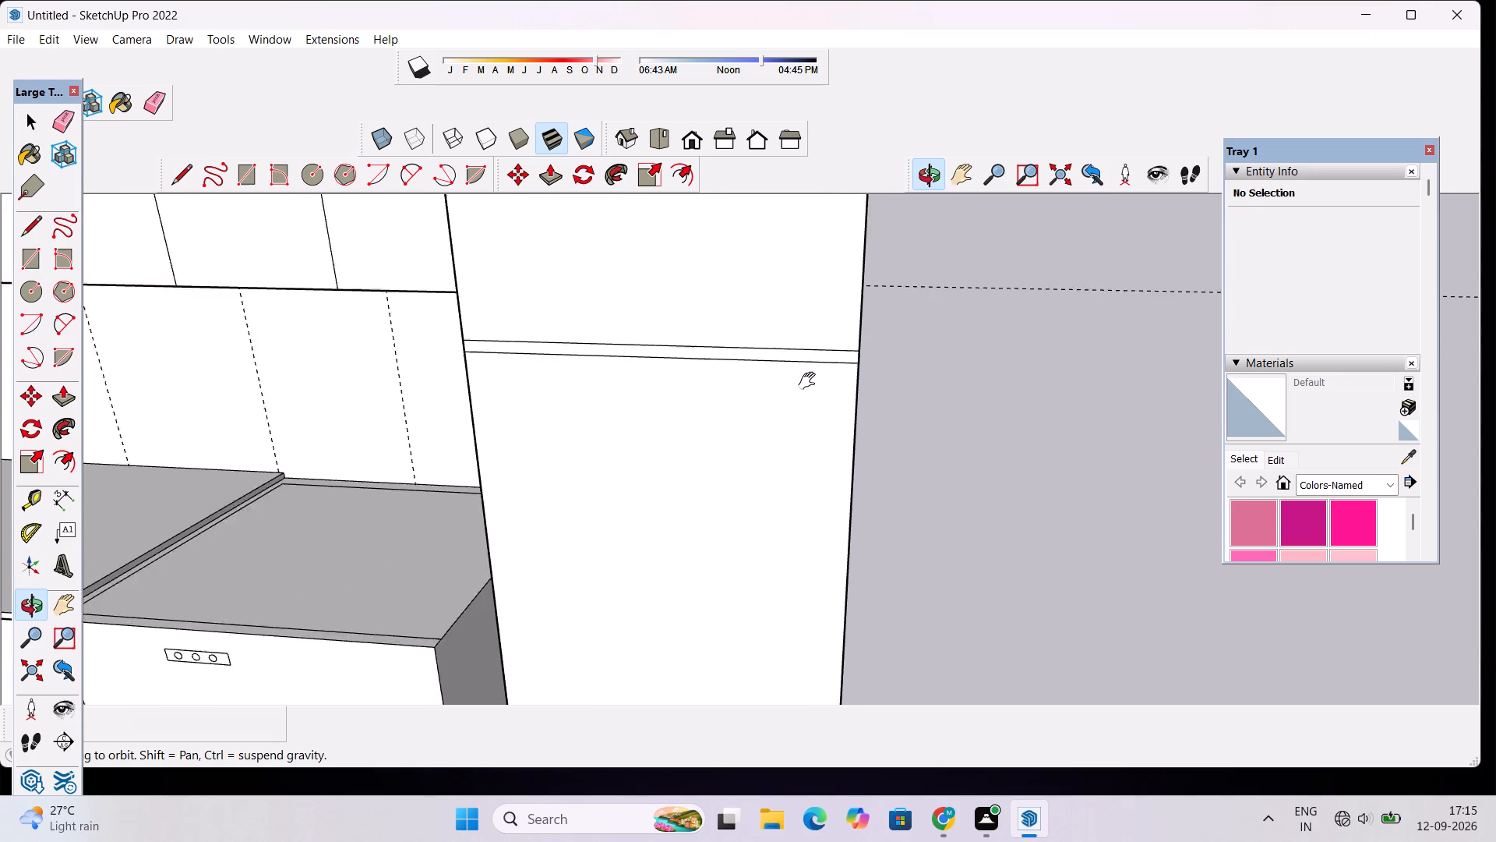
scroll(810, 381, "up", 1, "shift")
left_click_drag(810, 365, 697, 405, "shift")
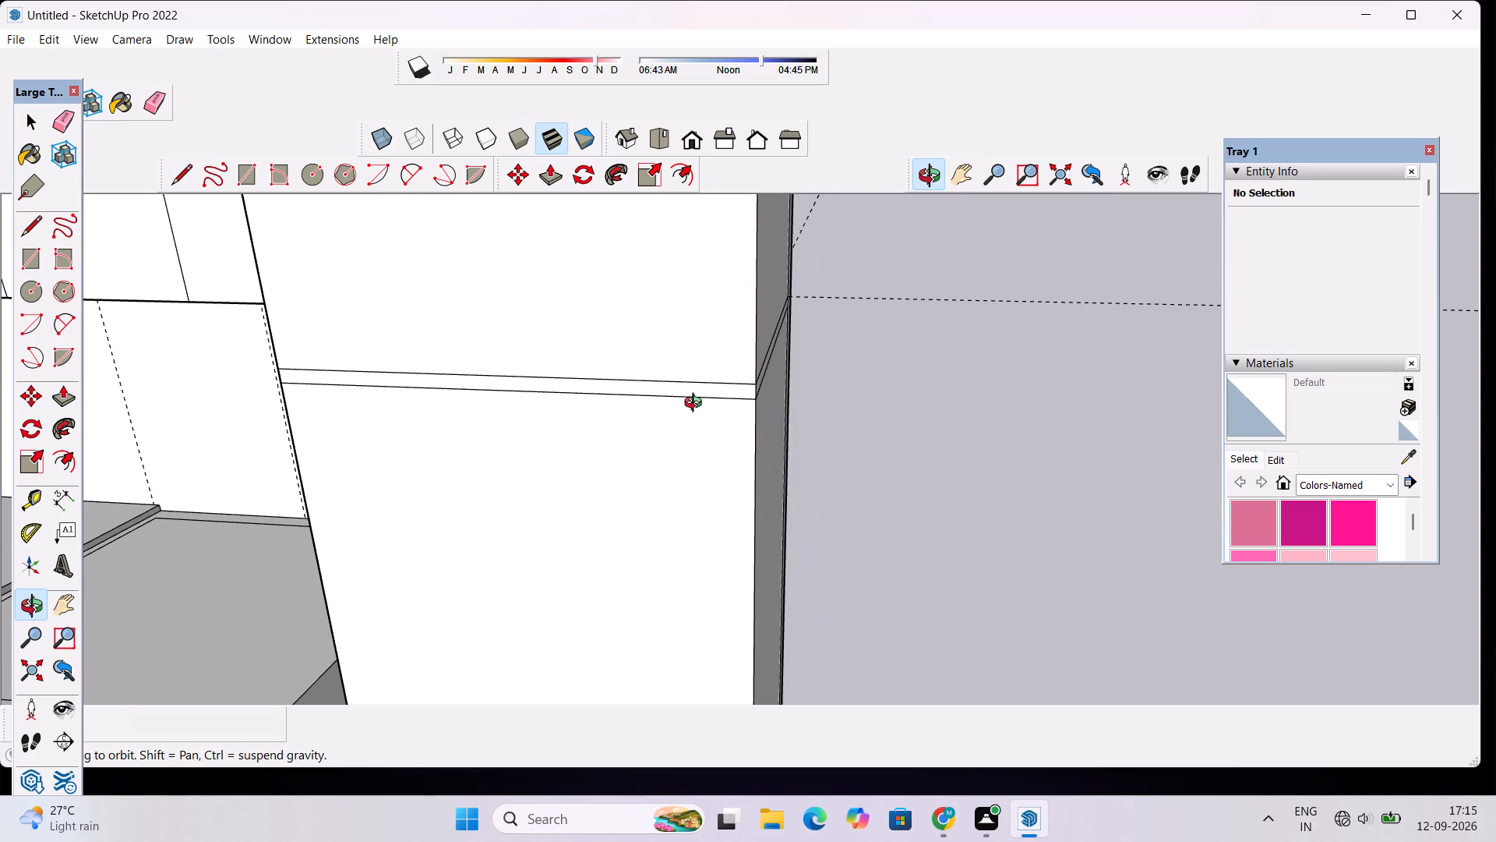
left_click_drag(799, 405, 700, 445)
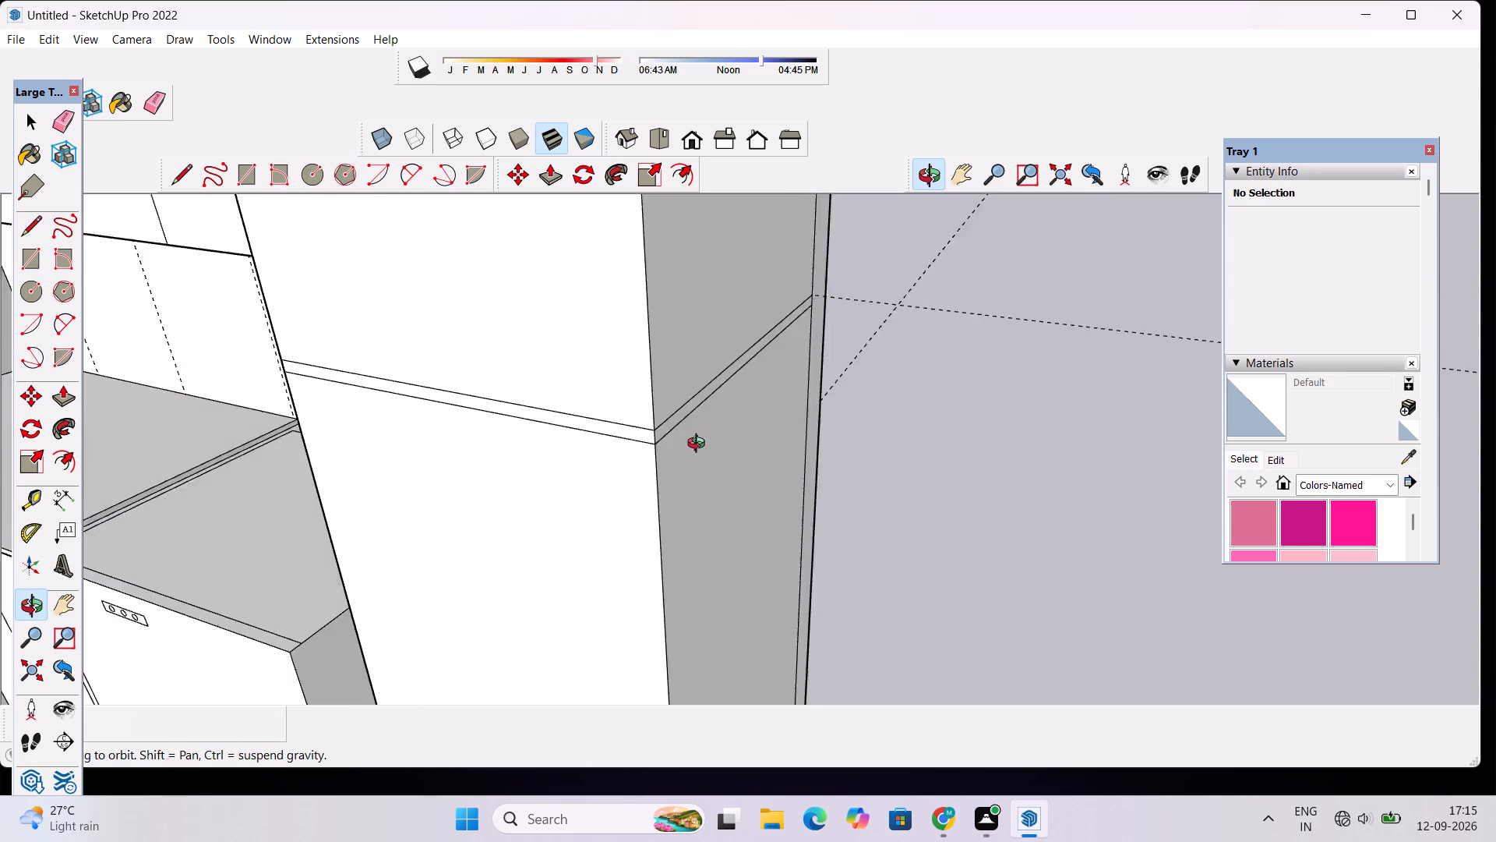
left_click_drag(700, 445, 566, 466)
scroll(590, 412, "up", 4)
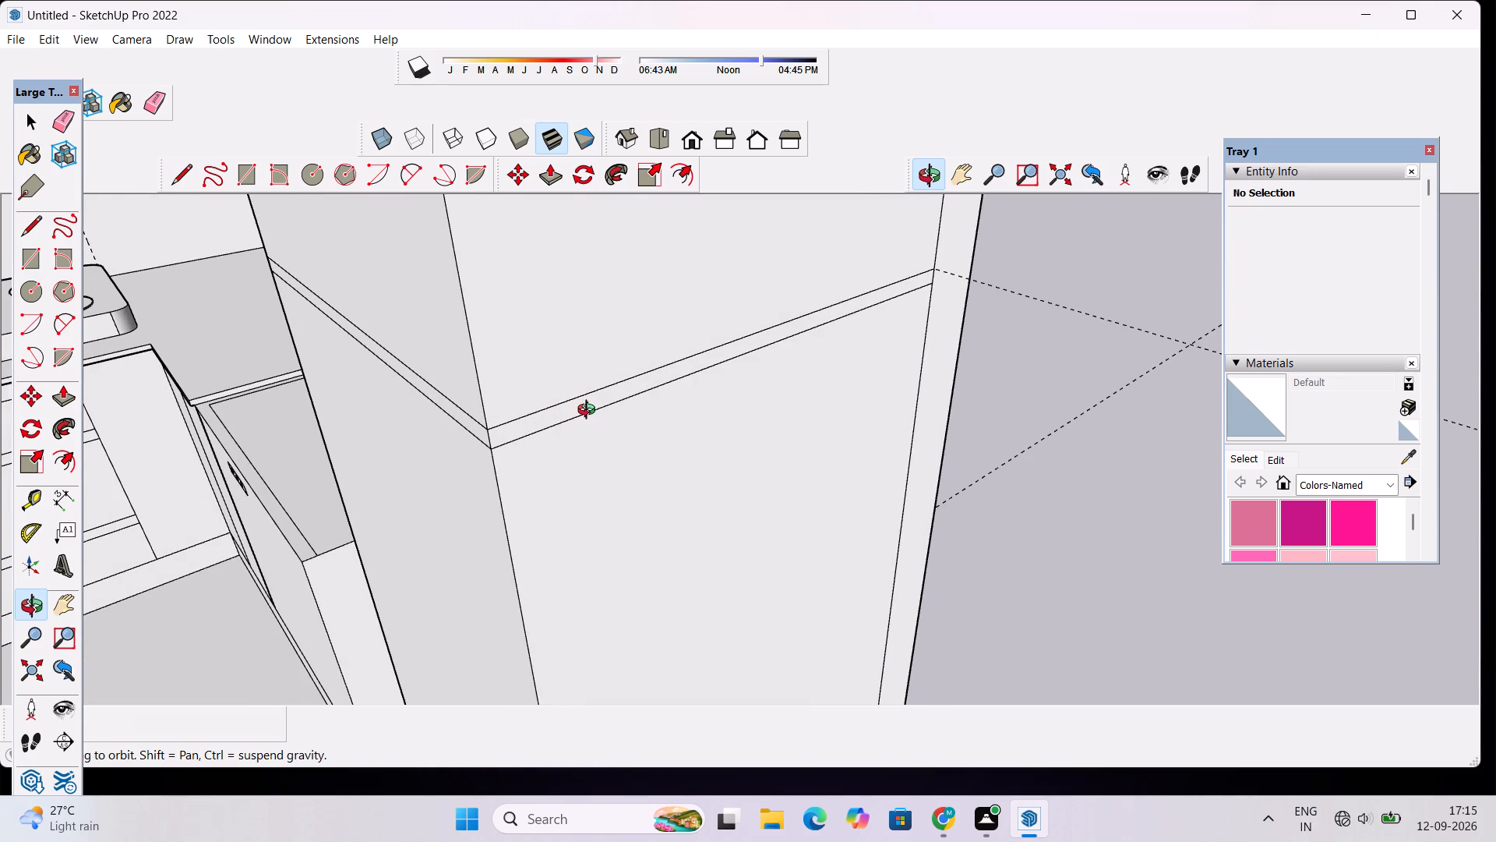
key("e")
left_click_drag(604, 359, 616, 410)
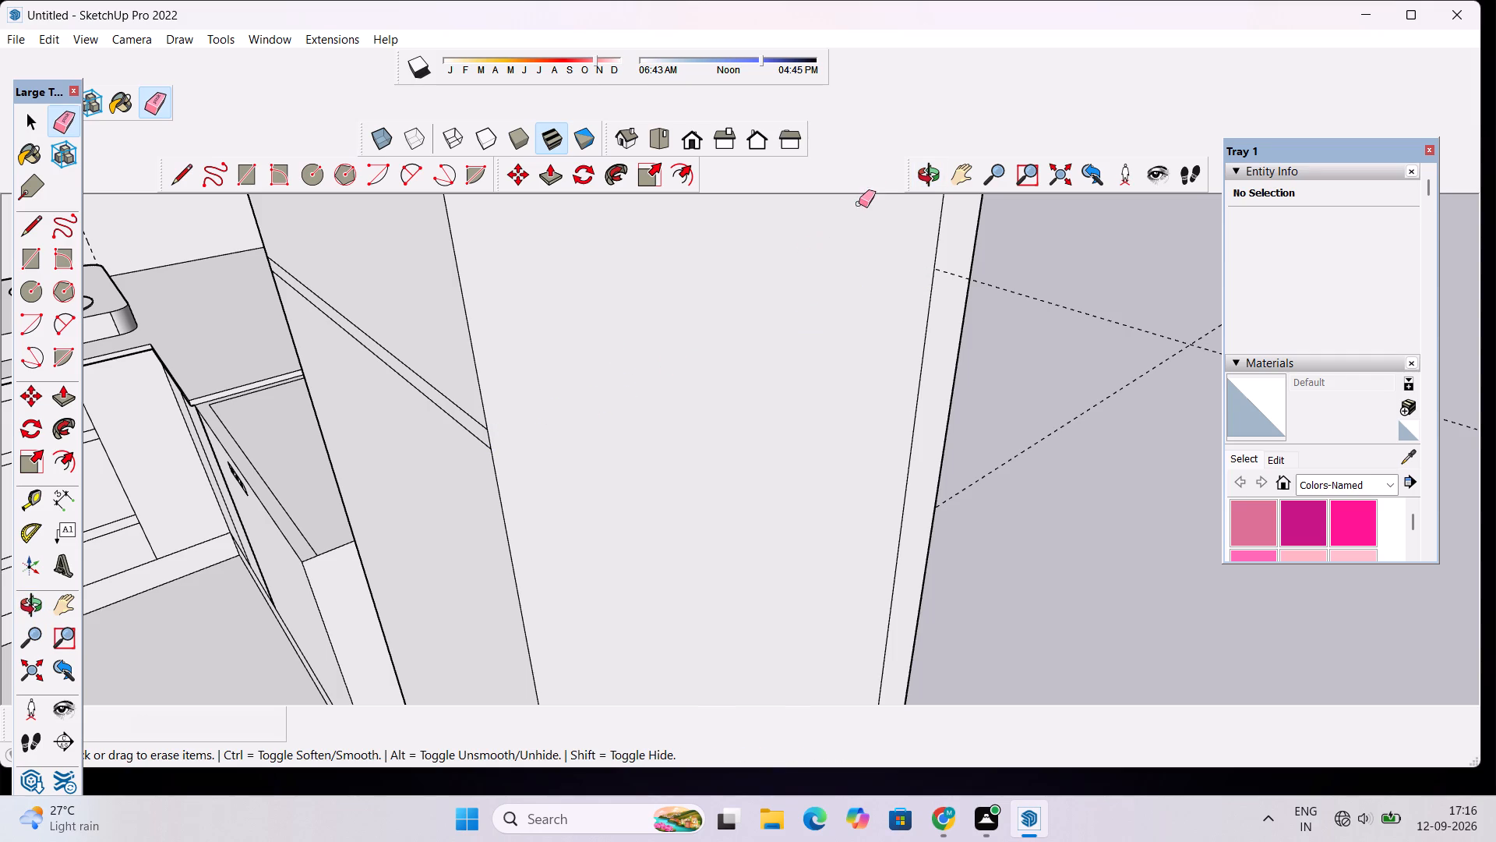
Push the narrow strip between the two dividing lines on the tall unit's front inward by 2" as a groove.
left_click(918, 179)
left_click_drag(354, 386, 471, 356)
scroll(627, 320, "up", 3)
key("space")
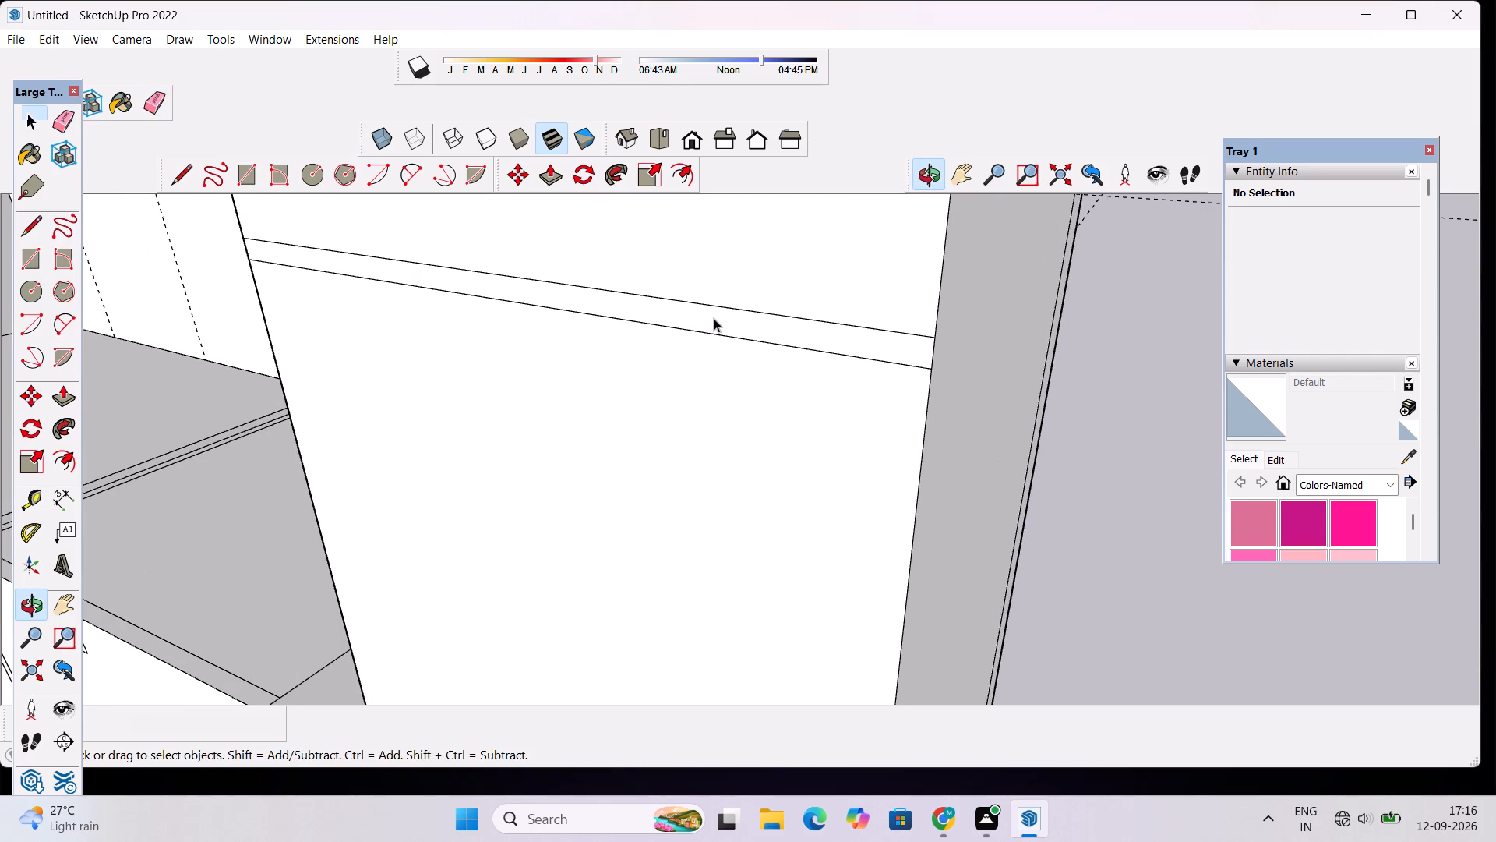
key("p")
left_click(714, 318)
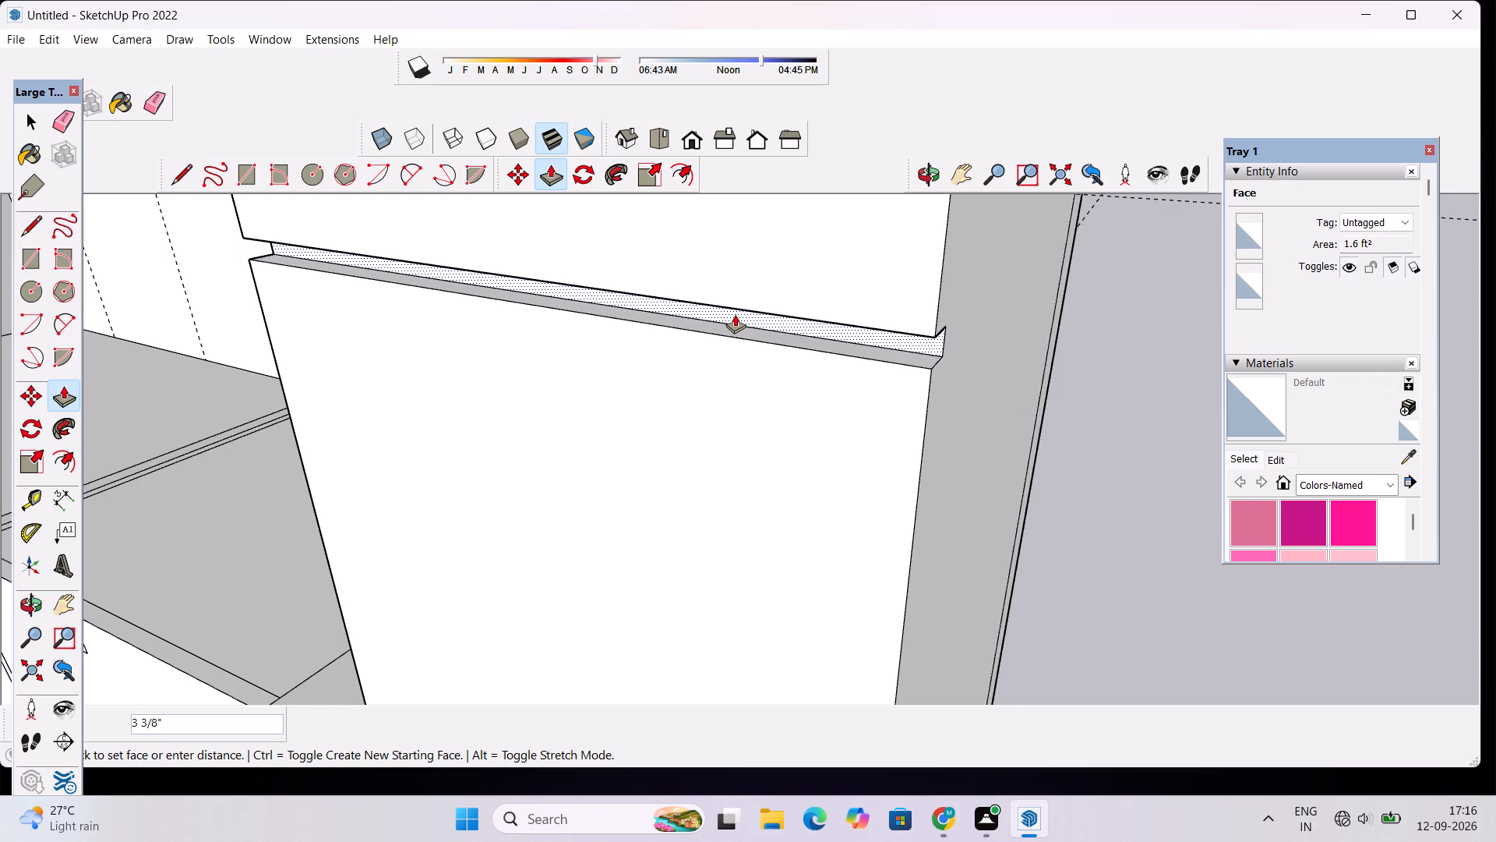
type("2\"")
key("Return")
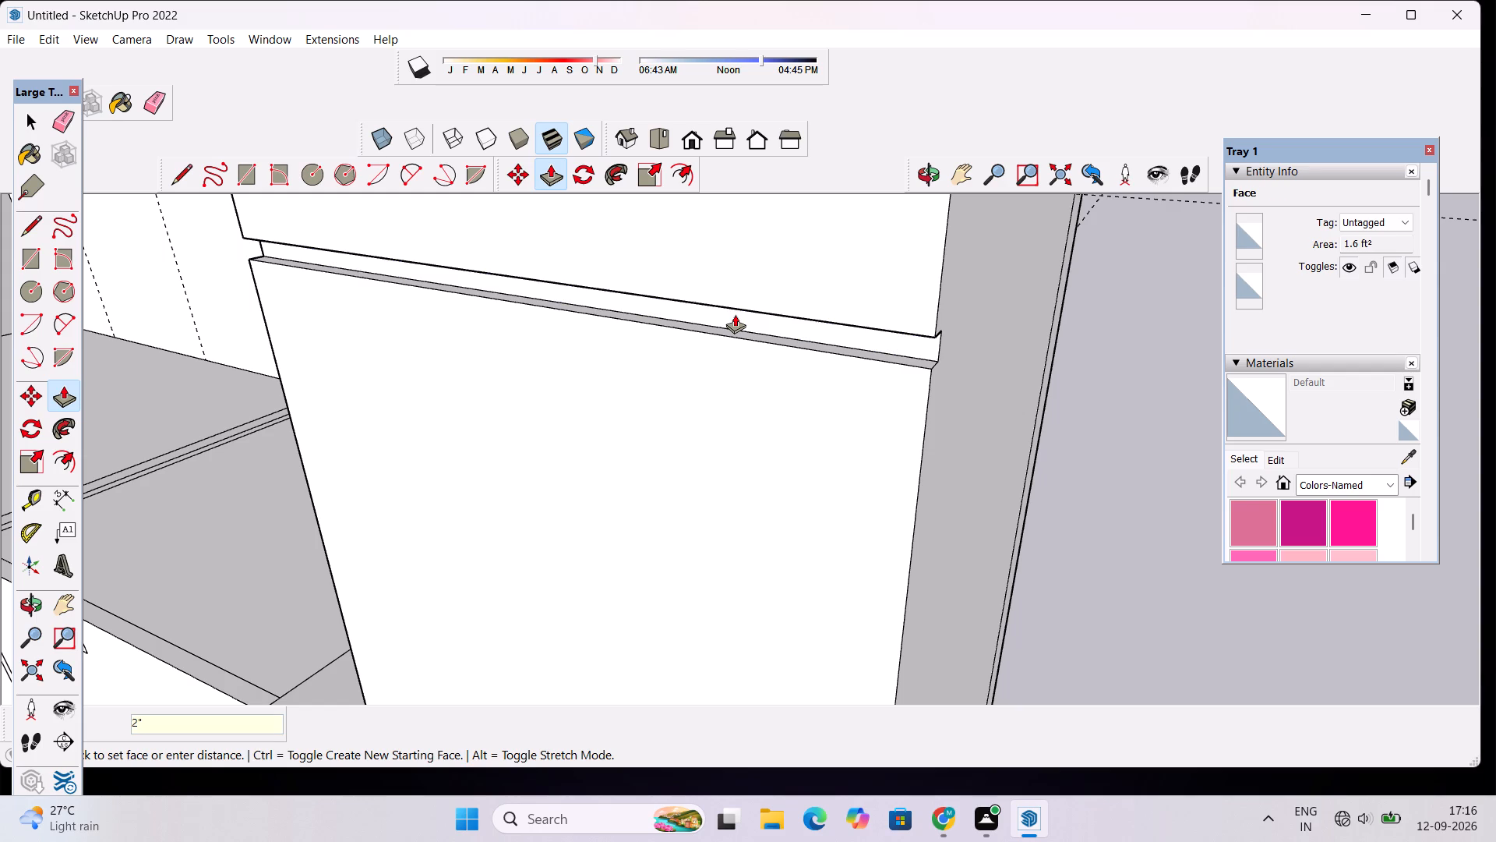
Erase both parallel dividing lines from the tall unit's inner side face, facing the base cabinets.
scroll(742, 342, "down", 12)
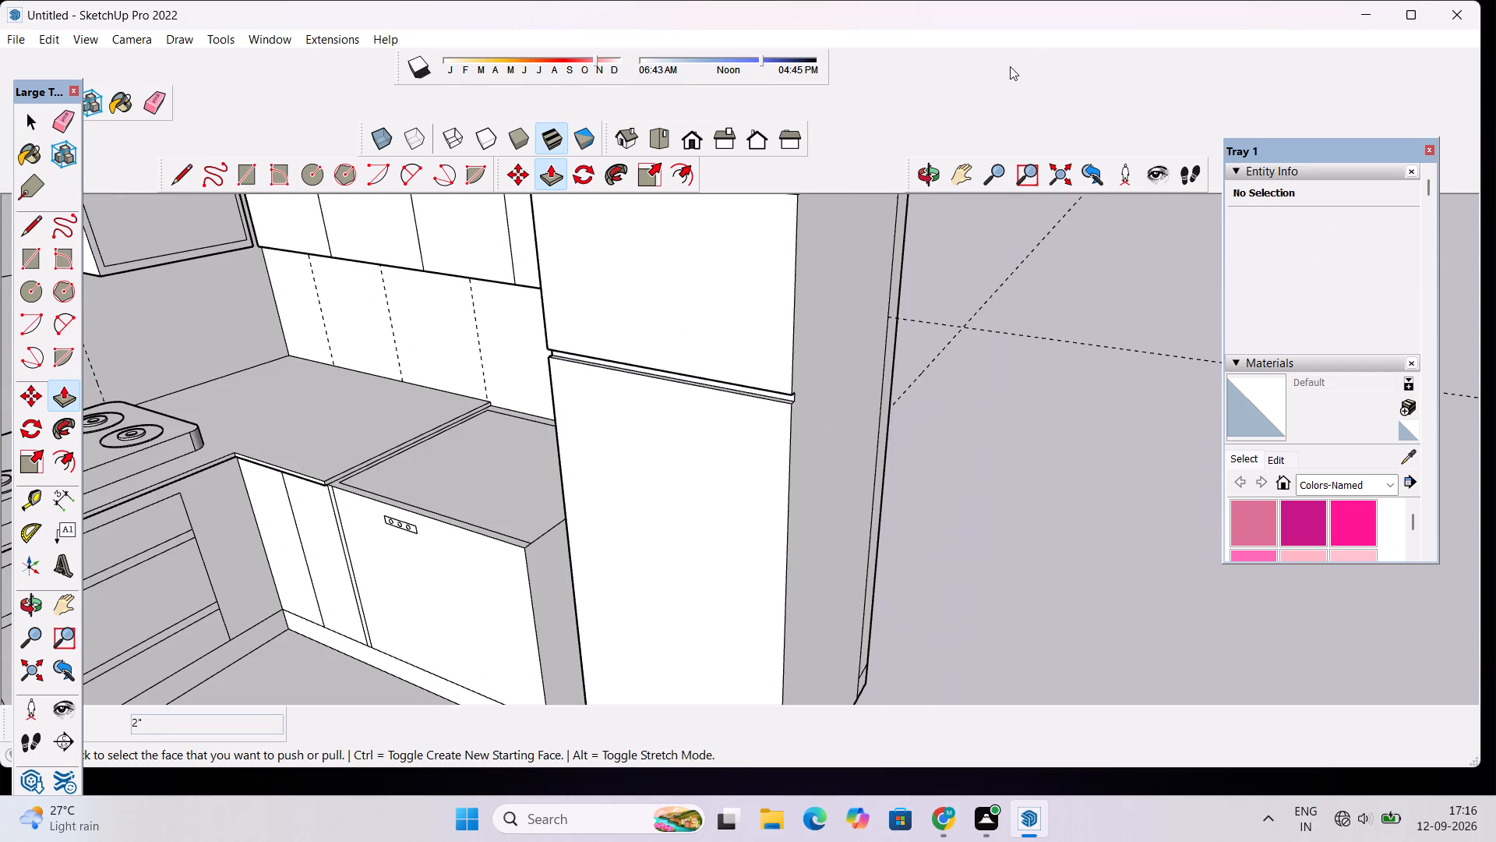
left_click(929, 182)
left_click_drag(589, 450, 676, 394)
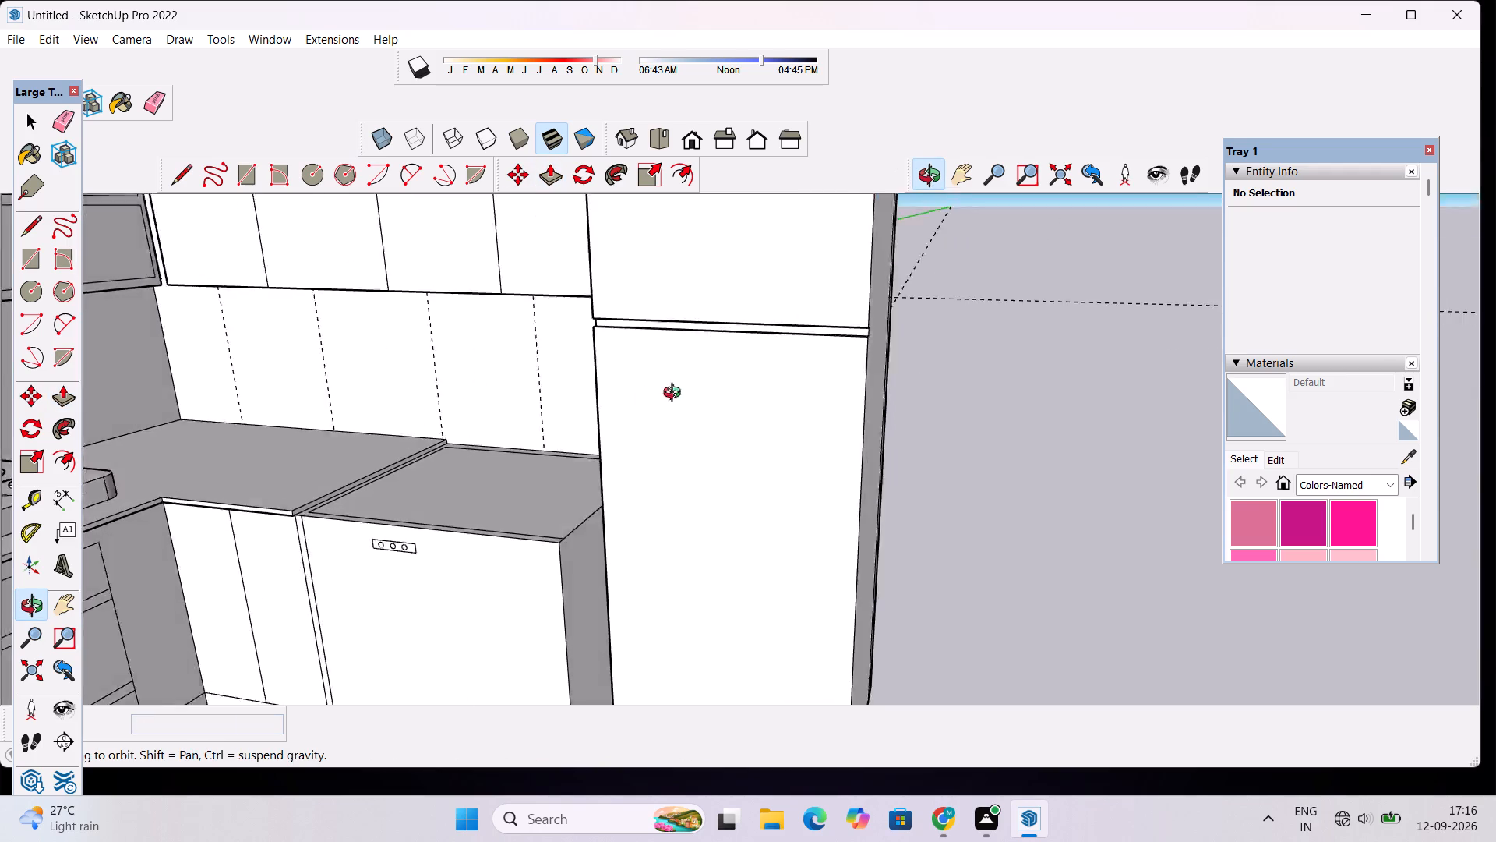
left_click_drag(676, 394, 906, 336)
left_click_drag(817, 352, 796, 471, "shift")
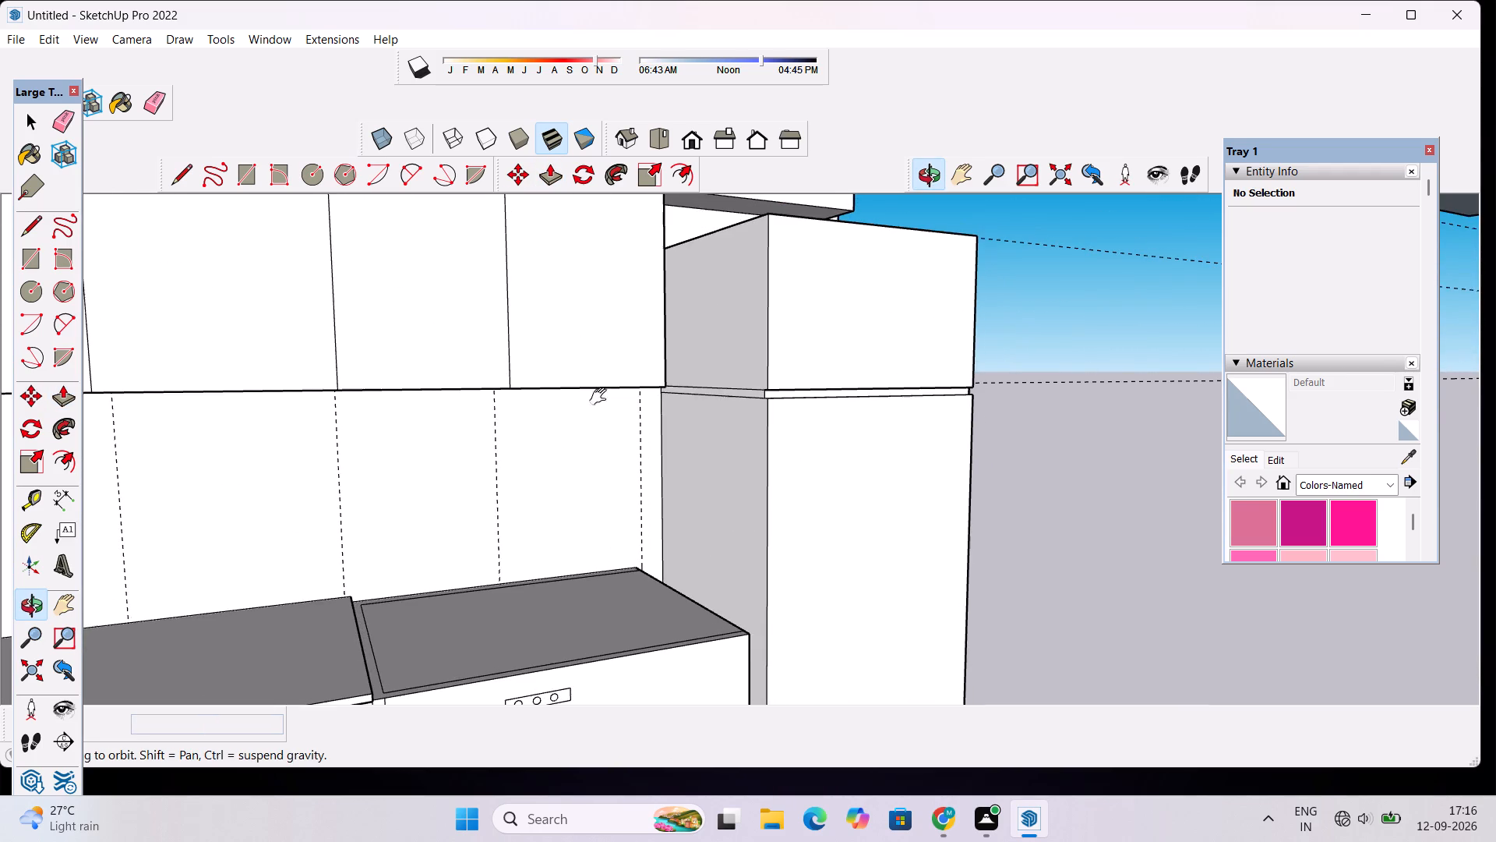
scroll(732, 393, "up", 8, "shift")
left_click_drag(735, 393, 720, 427, "shift")
scroll(718, 416, "up", 3, "shift")
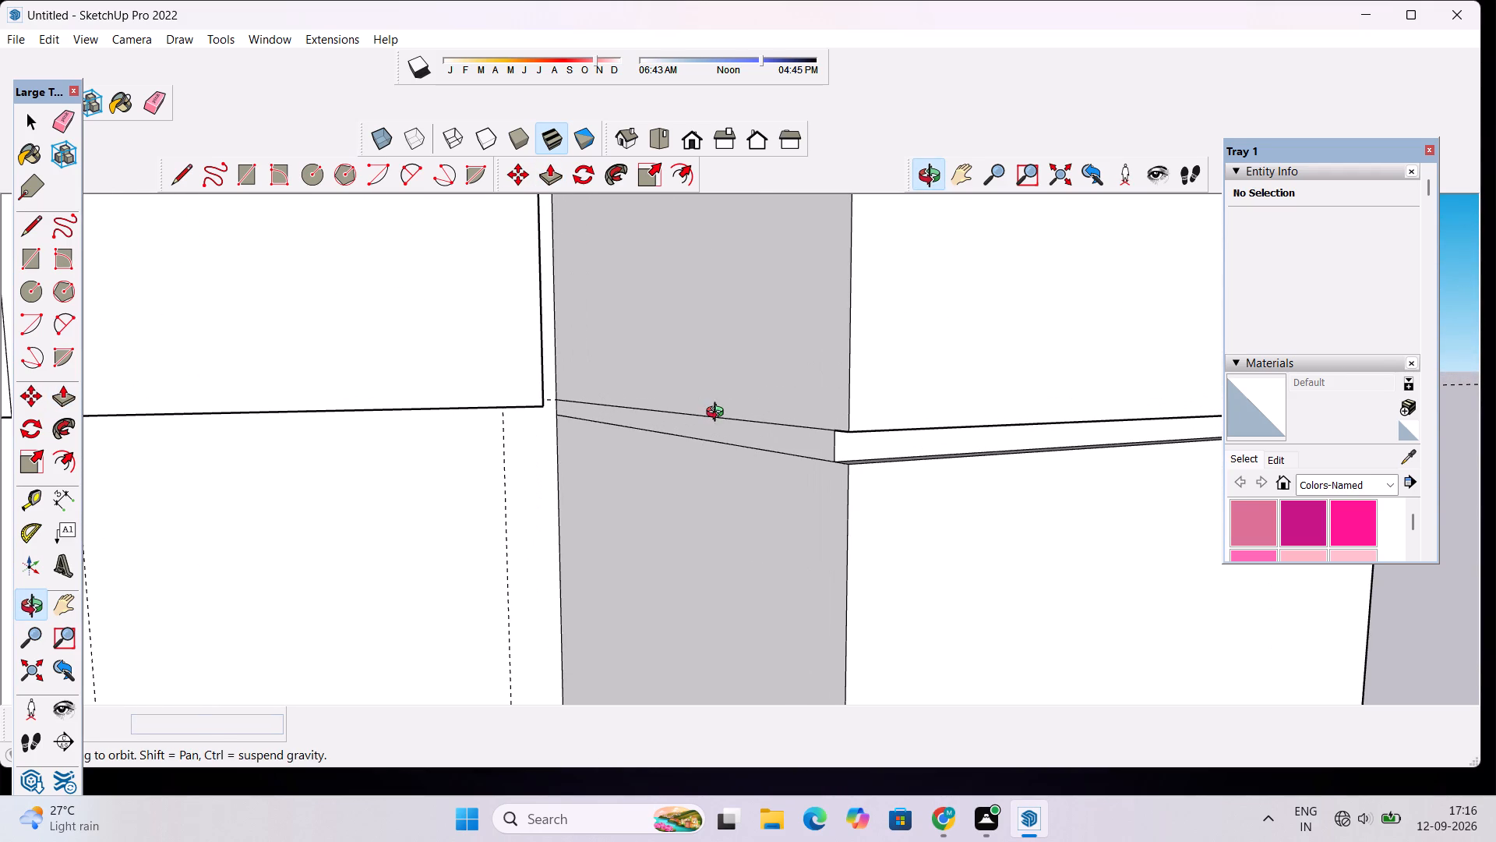
key("e")
left_click_drag(731, 383, 737, 451)
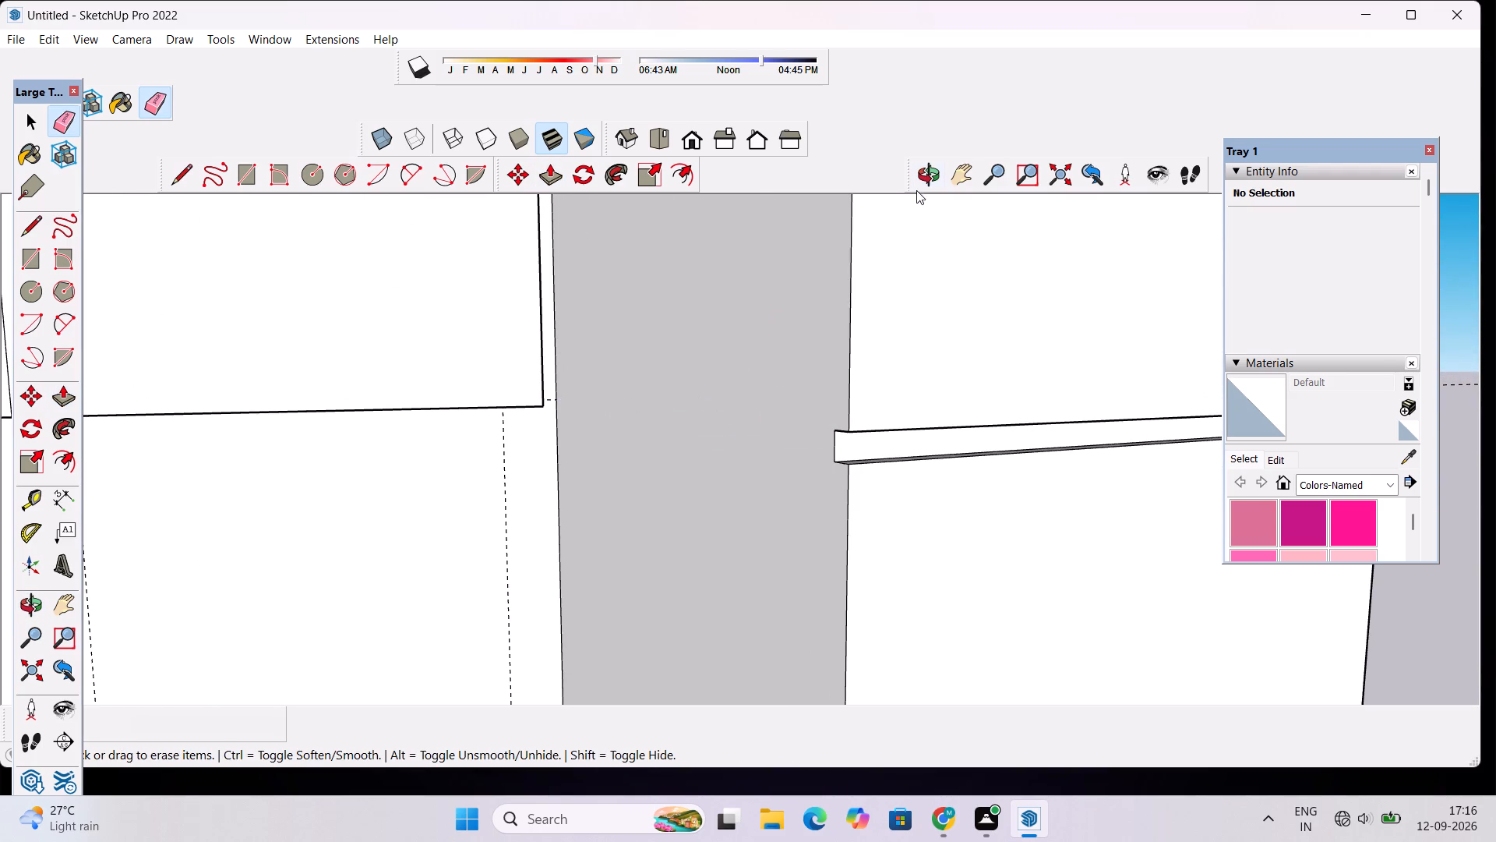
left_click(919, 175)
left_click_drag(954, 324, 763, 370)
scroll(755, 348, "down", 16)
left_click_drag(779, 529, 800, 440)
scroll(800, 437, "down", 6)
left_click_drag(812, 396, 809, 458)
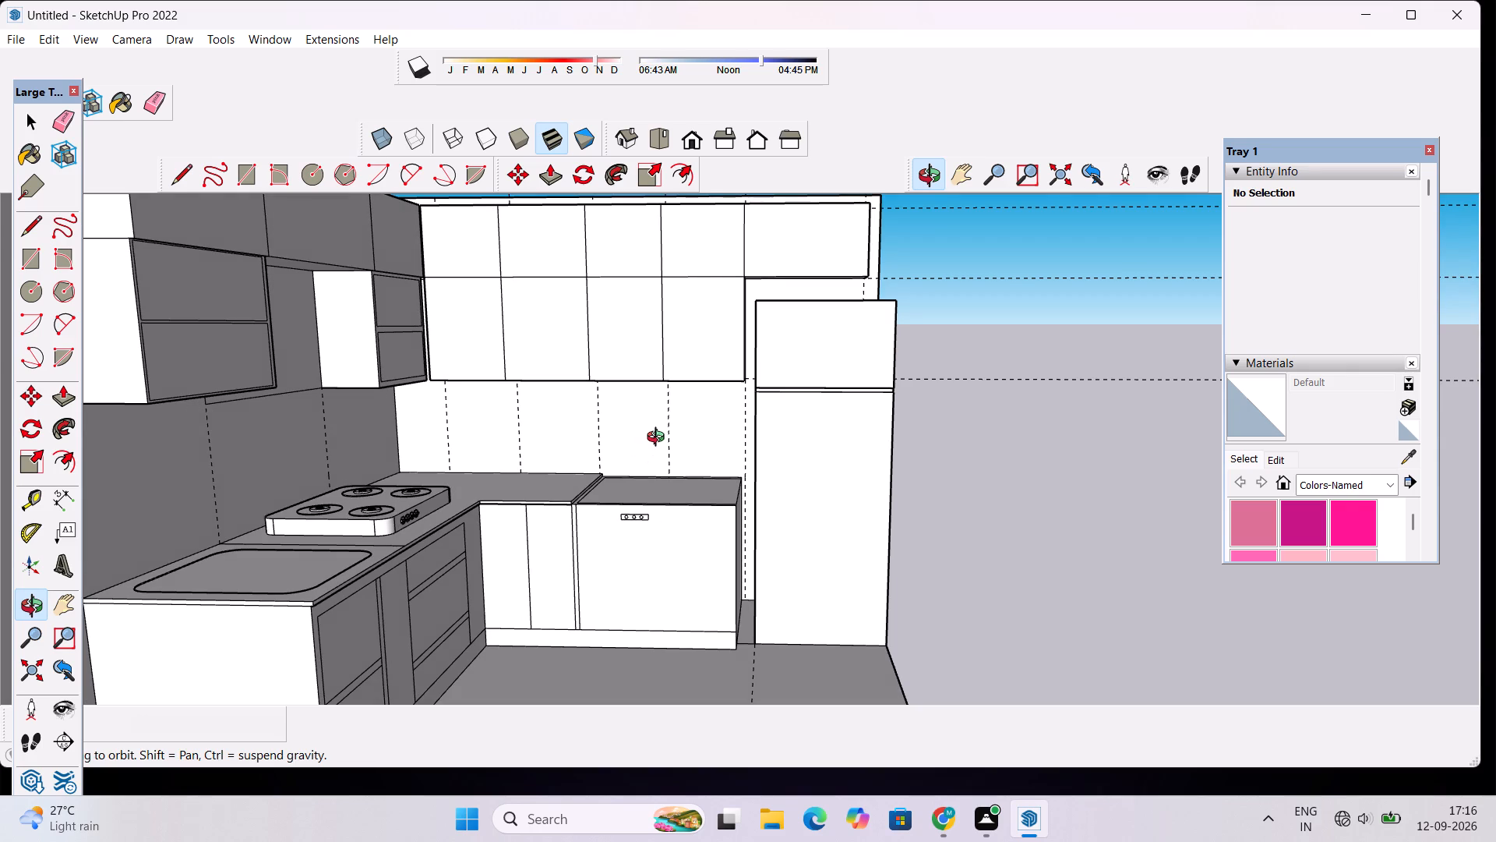
Erase the vertical and horizontal guide lines that run across the wall cabinets and both kitchen walls.
scroll(642, 438, "down", 5)
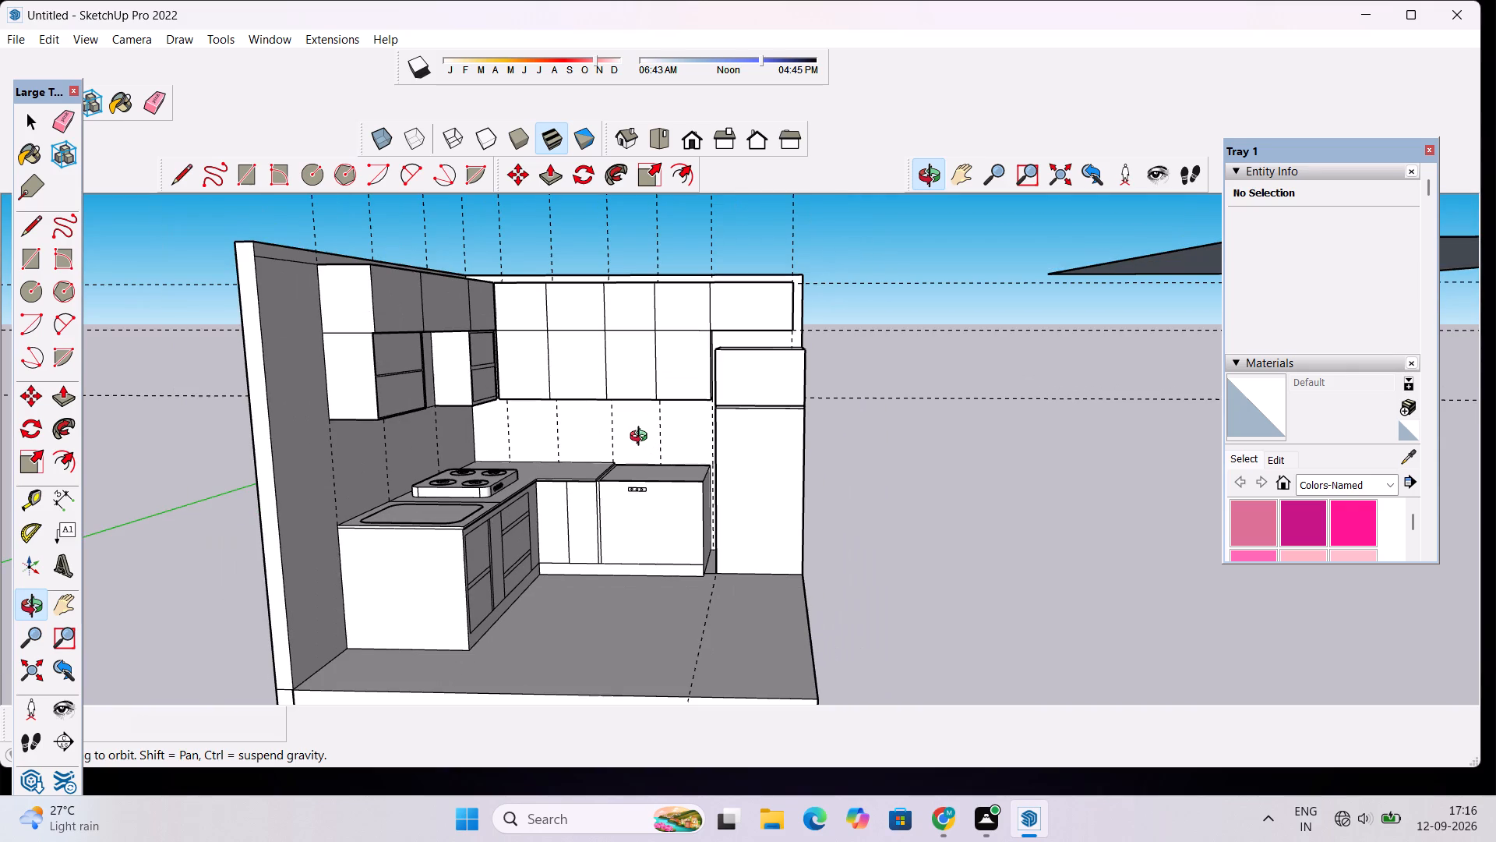
scroll(652, 383, "up", 3)
left_click_drag(654, 398, 643, 469, "shift")
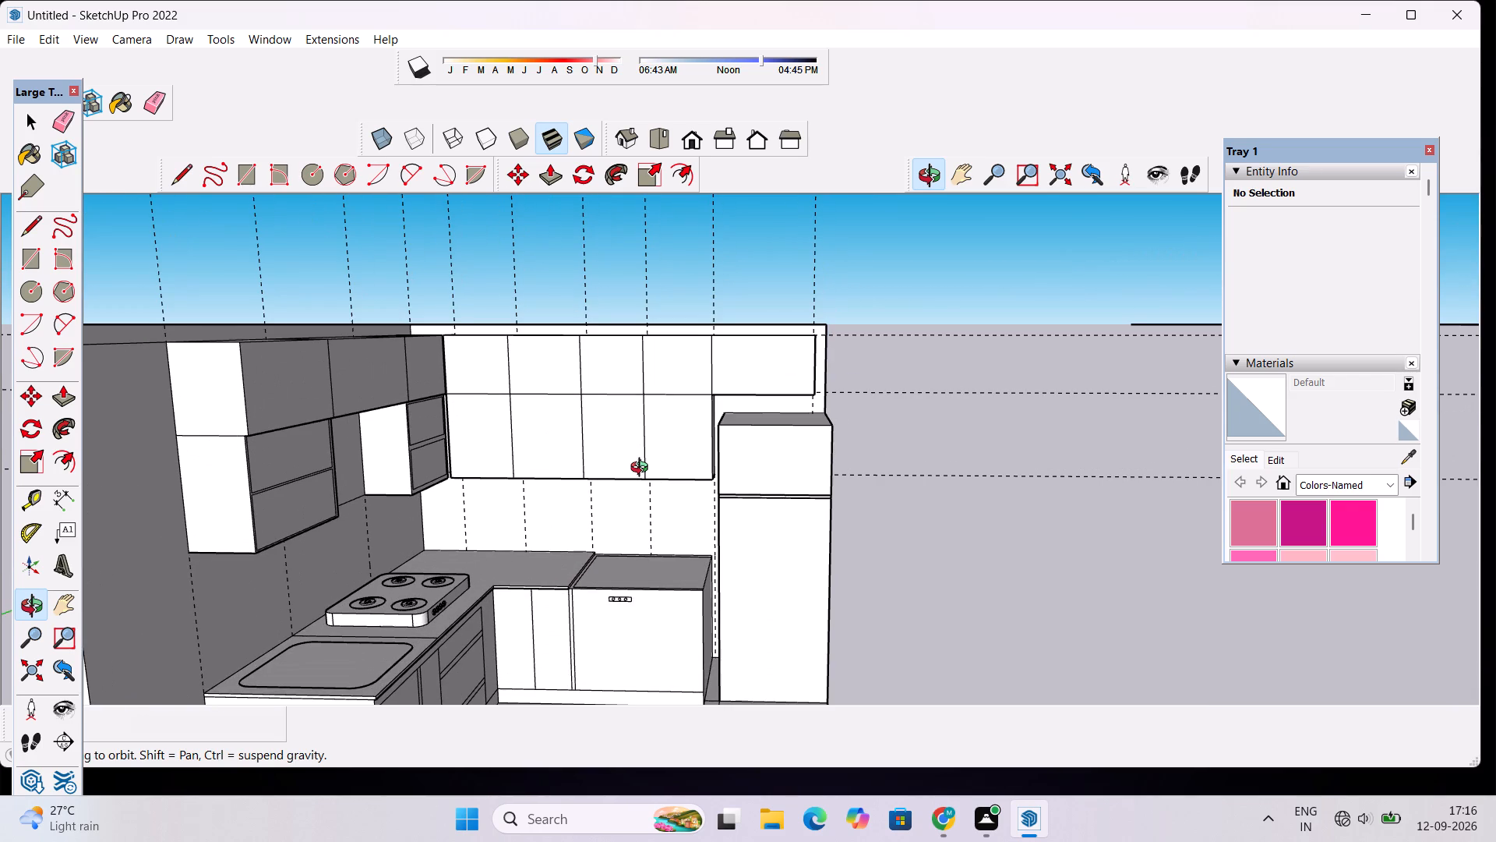
key("e")
left_click_drag(834, 245, 613, 283)
scroll(612, 281, "down", 4)
left_click_drag(662, 256, 586, 267)
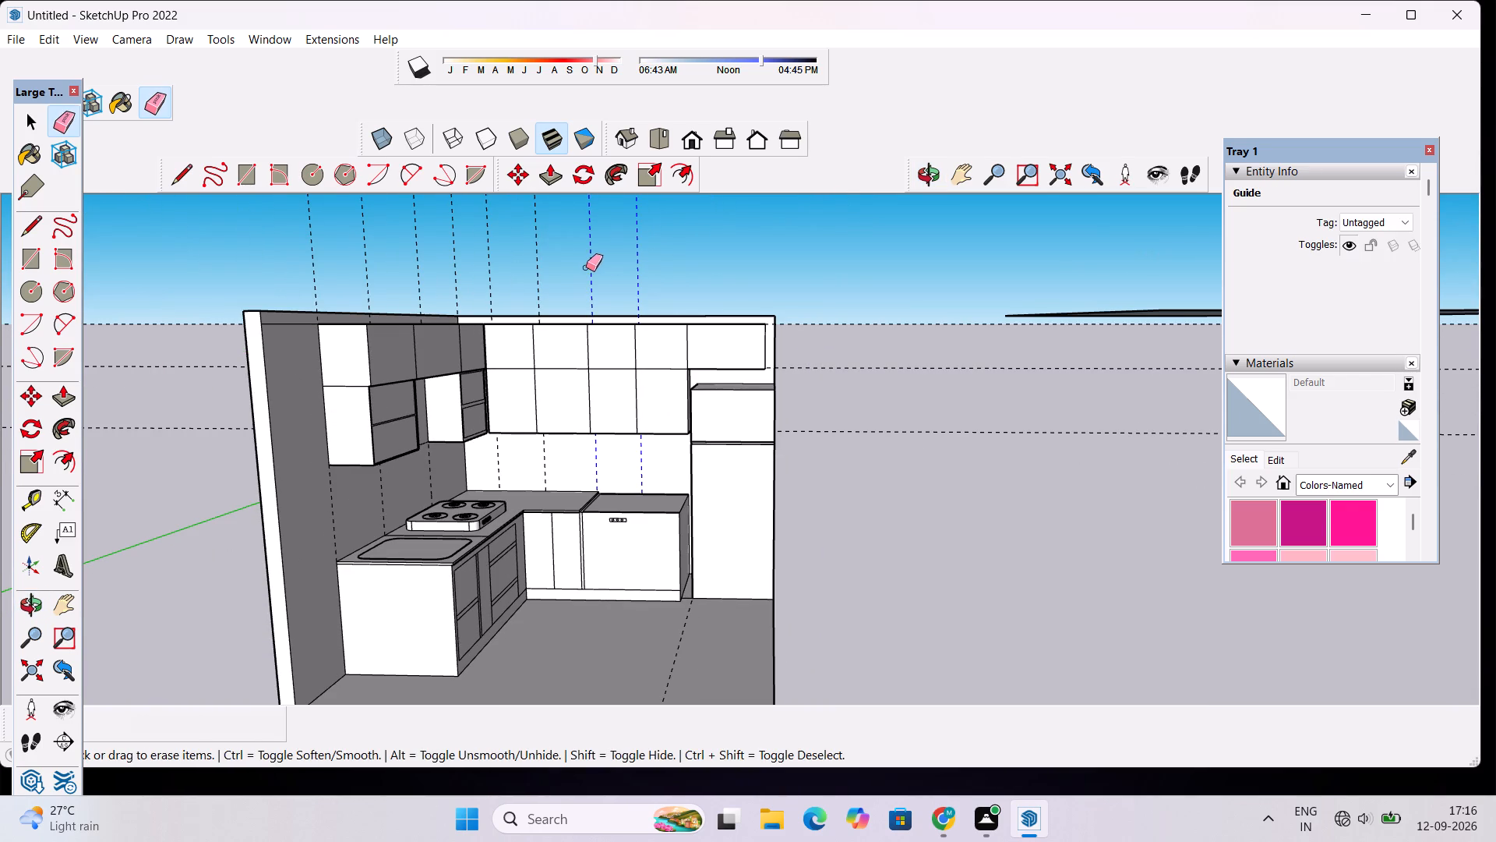
left_click_drag(586, 267, 330, 294)
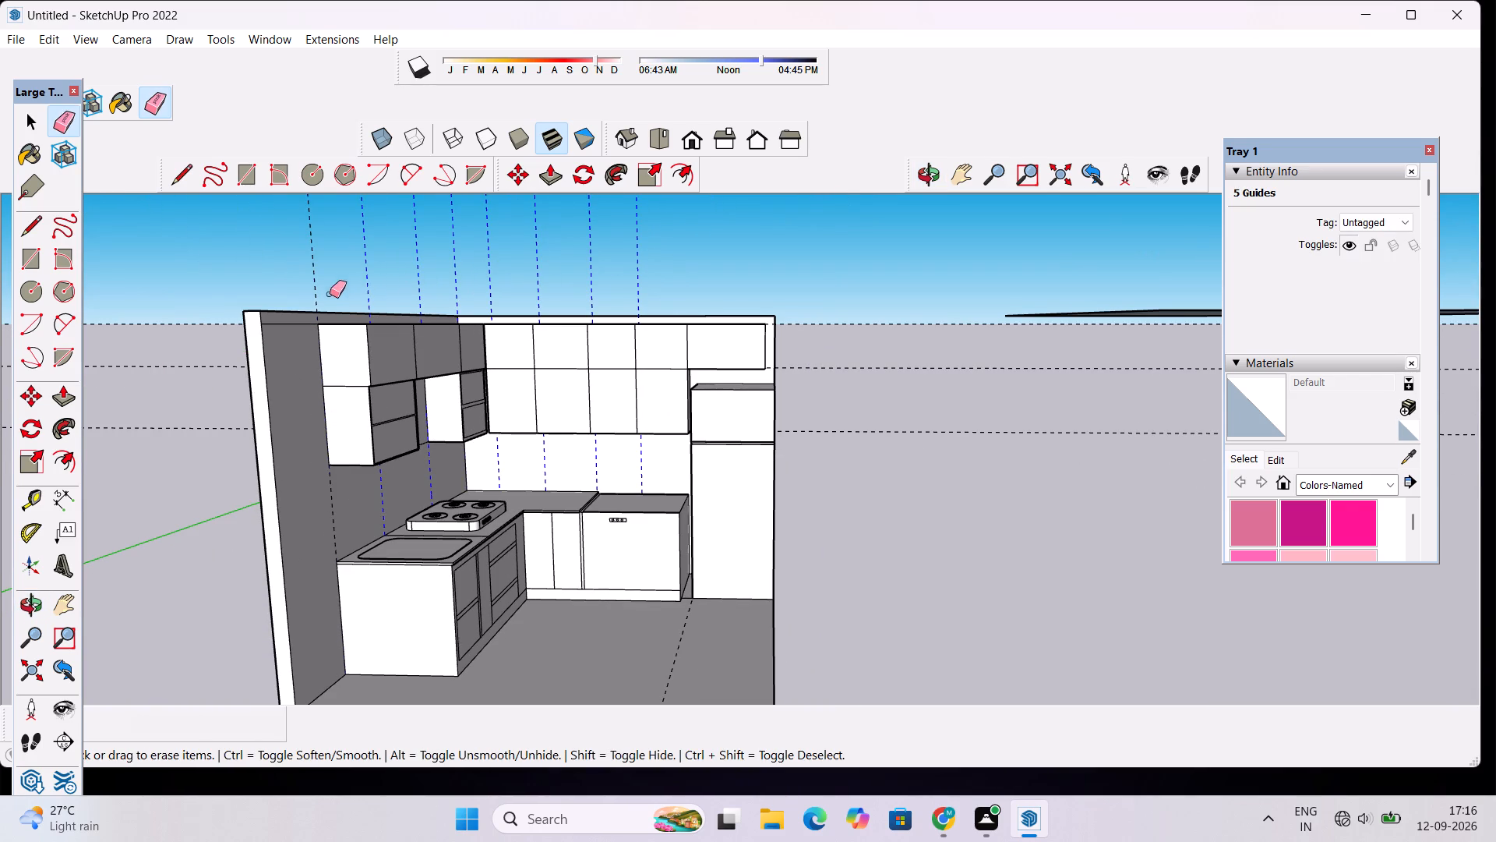
left_click_drag(330, 294, 315, 301)
left_click_drag(183, 320, 185, 333)
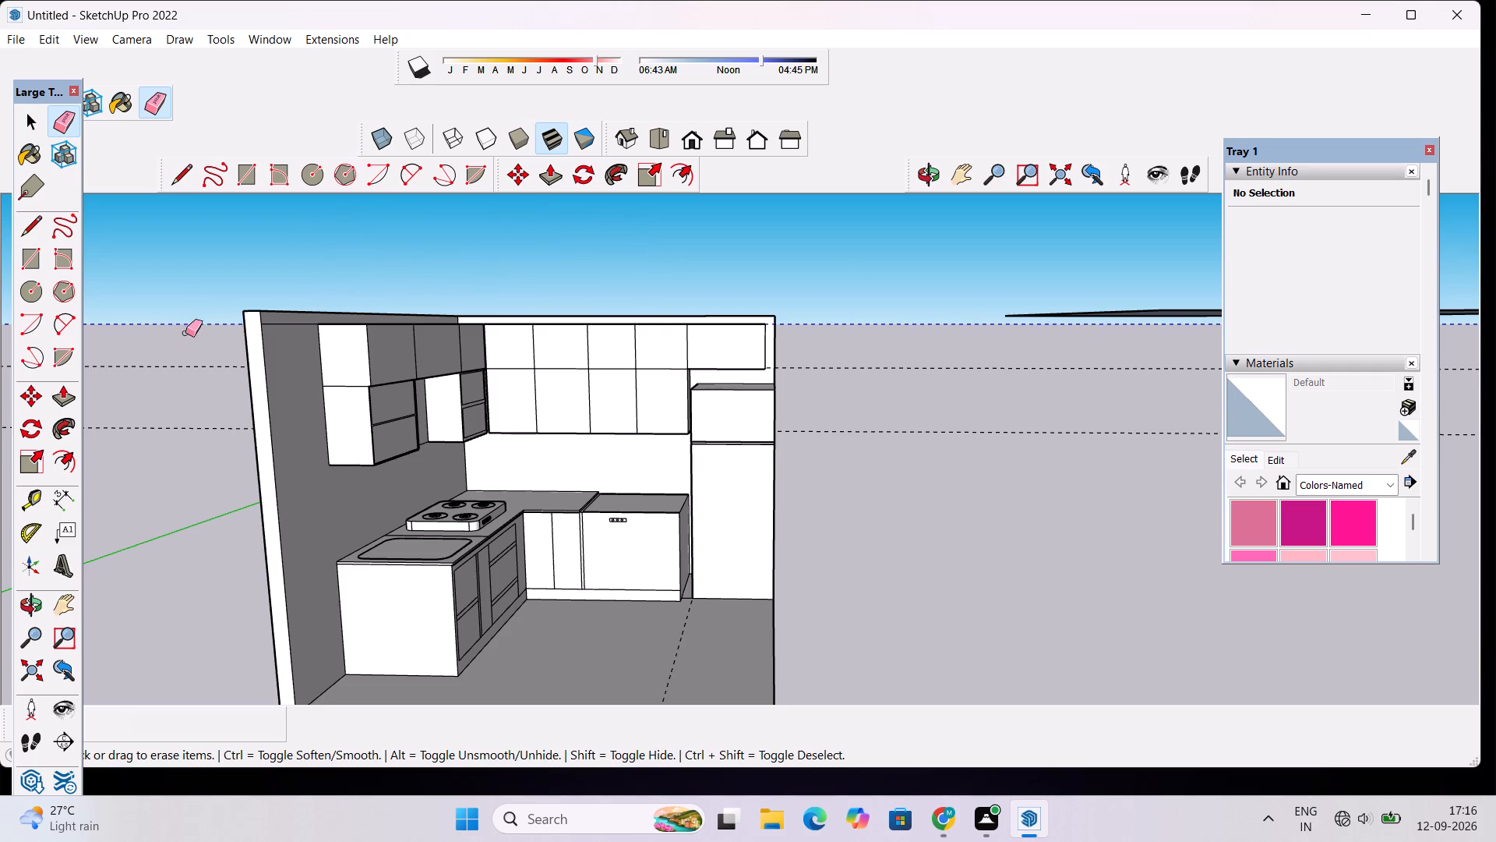
left_click_drag(185, 333, 197, 430)
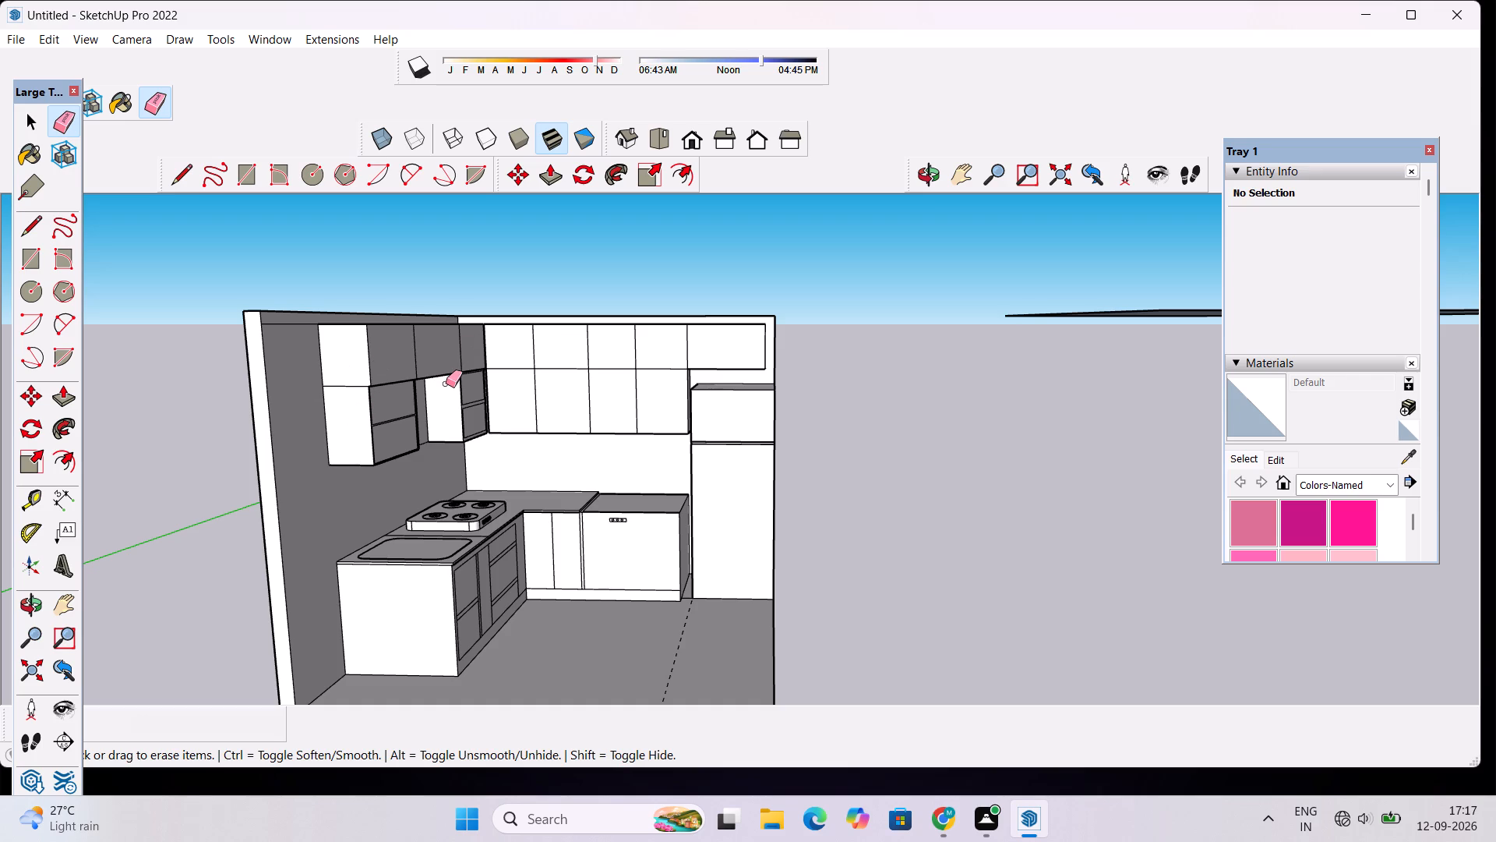
Examine the wall cabinets, base units and tall unit from the front, from below and from both sides.
scroll(421, 391, "up", 4)
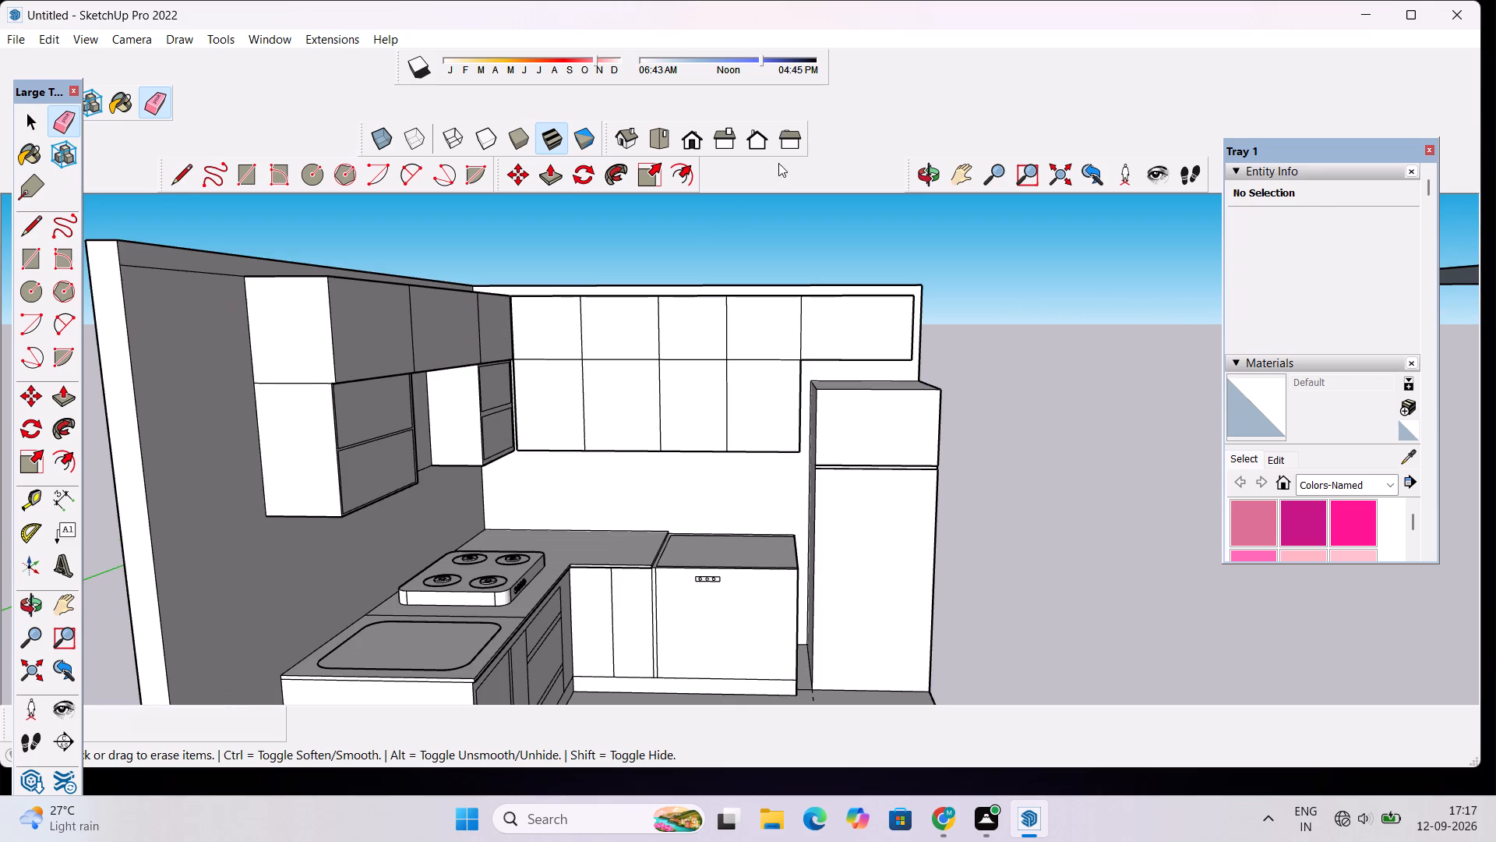
left_click(929, 177)
left_click_drag(907, 239, 534, 256)
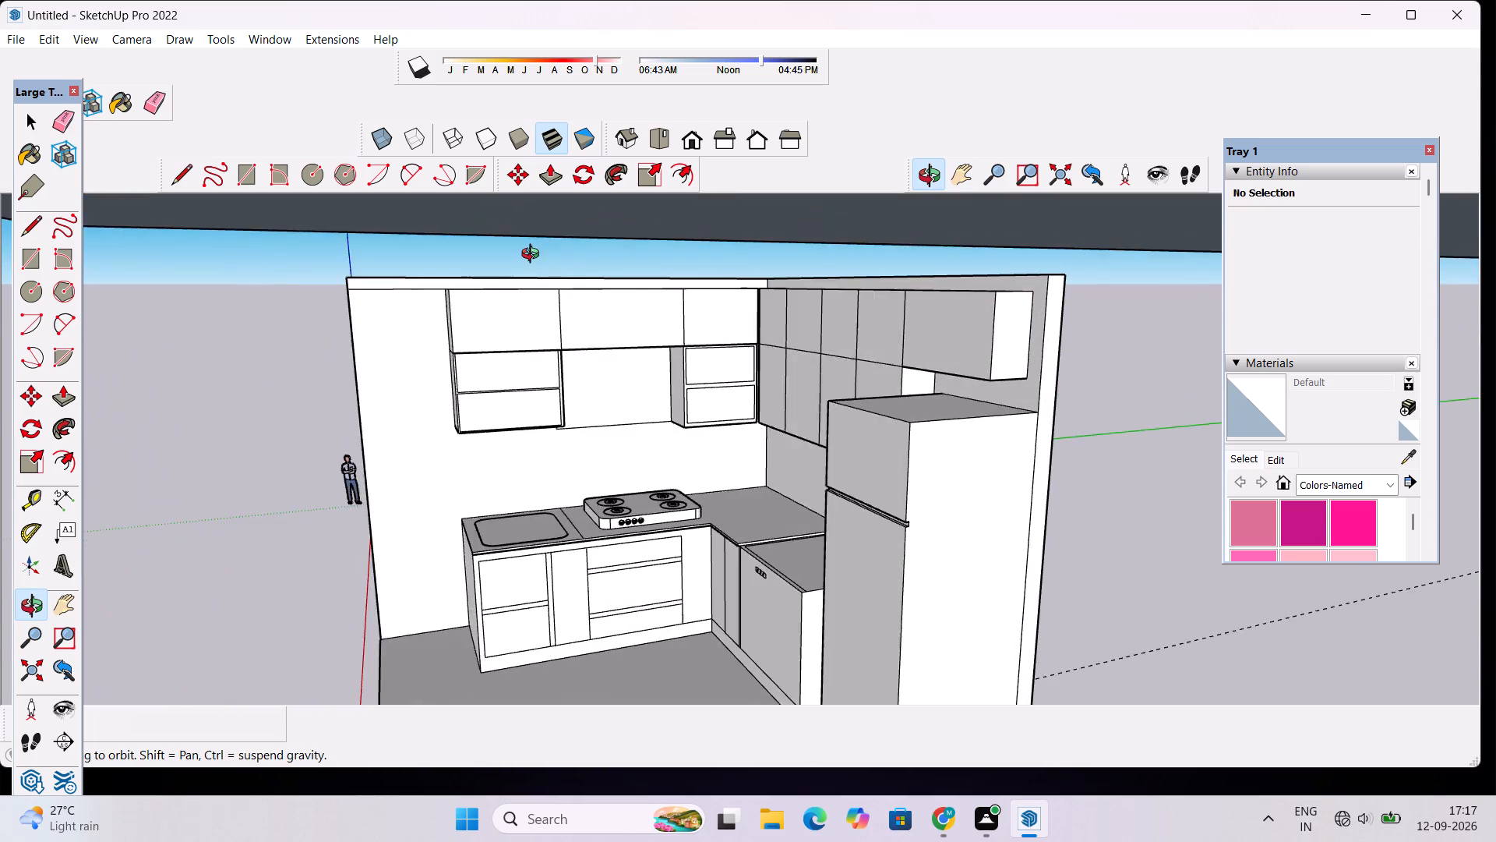
left_click_drag(534, 256, 649, 128)
left_click_drag(591, 476, 588, 415)
scroll(566, 475, "up", 4)
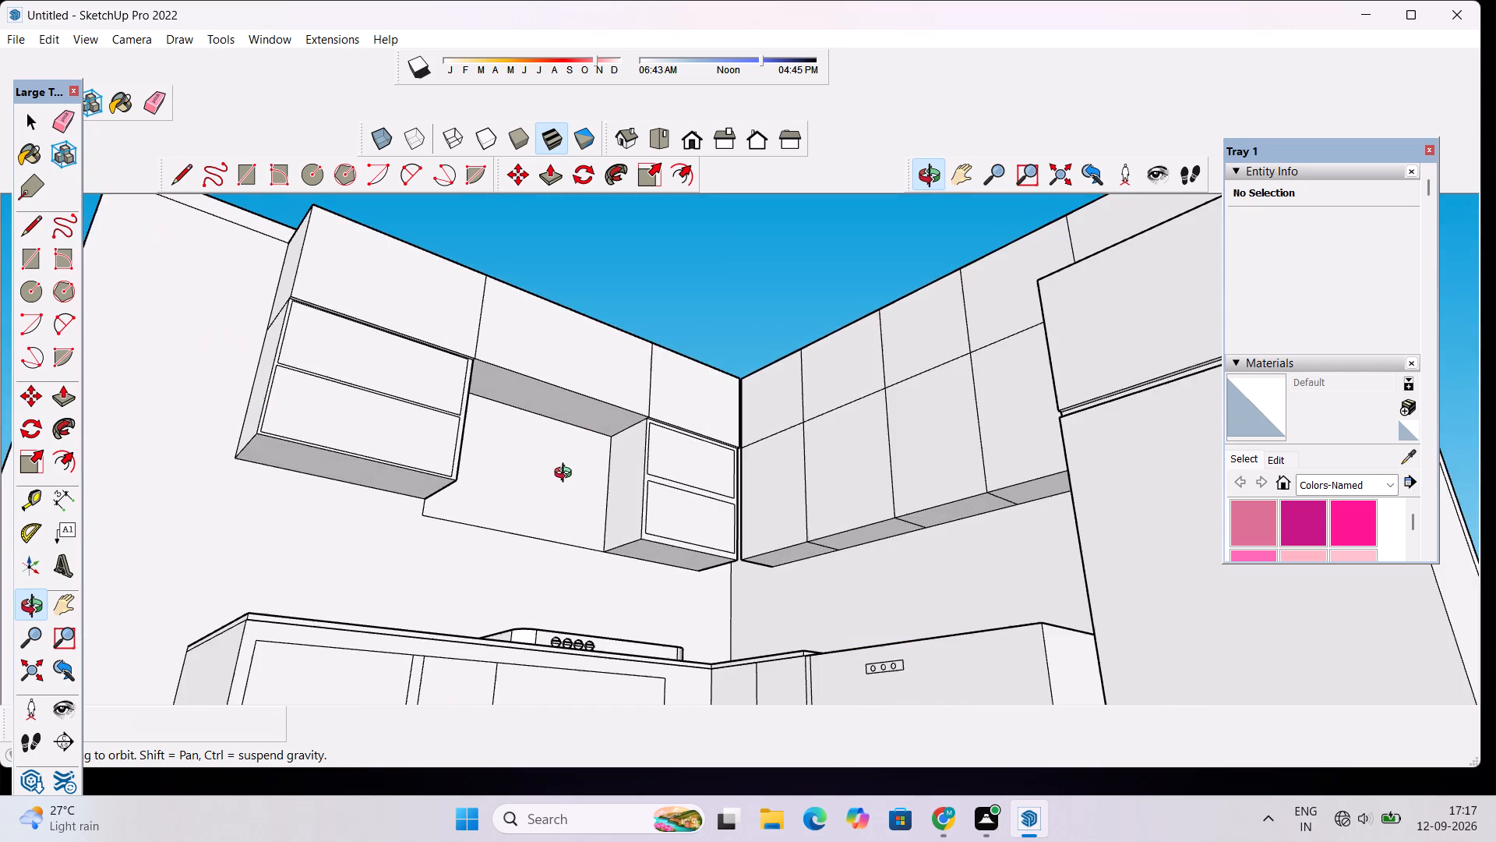
left_click_drag(566, 475, 446, 589)
left_click_drag(464, 511, 681, 432)
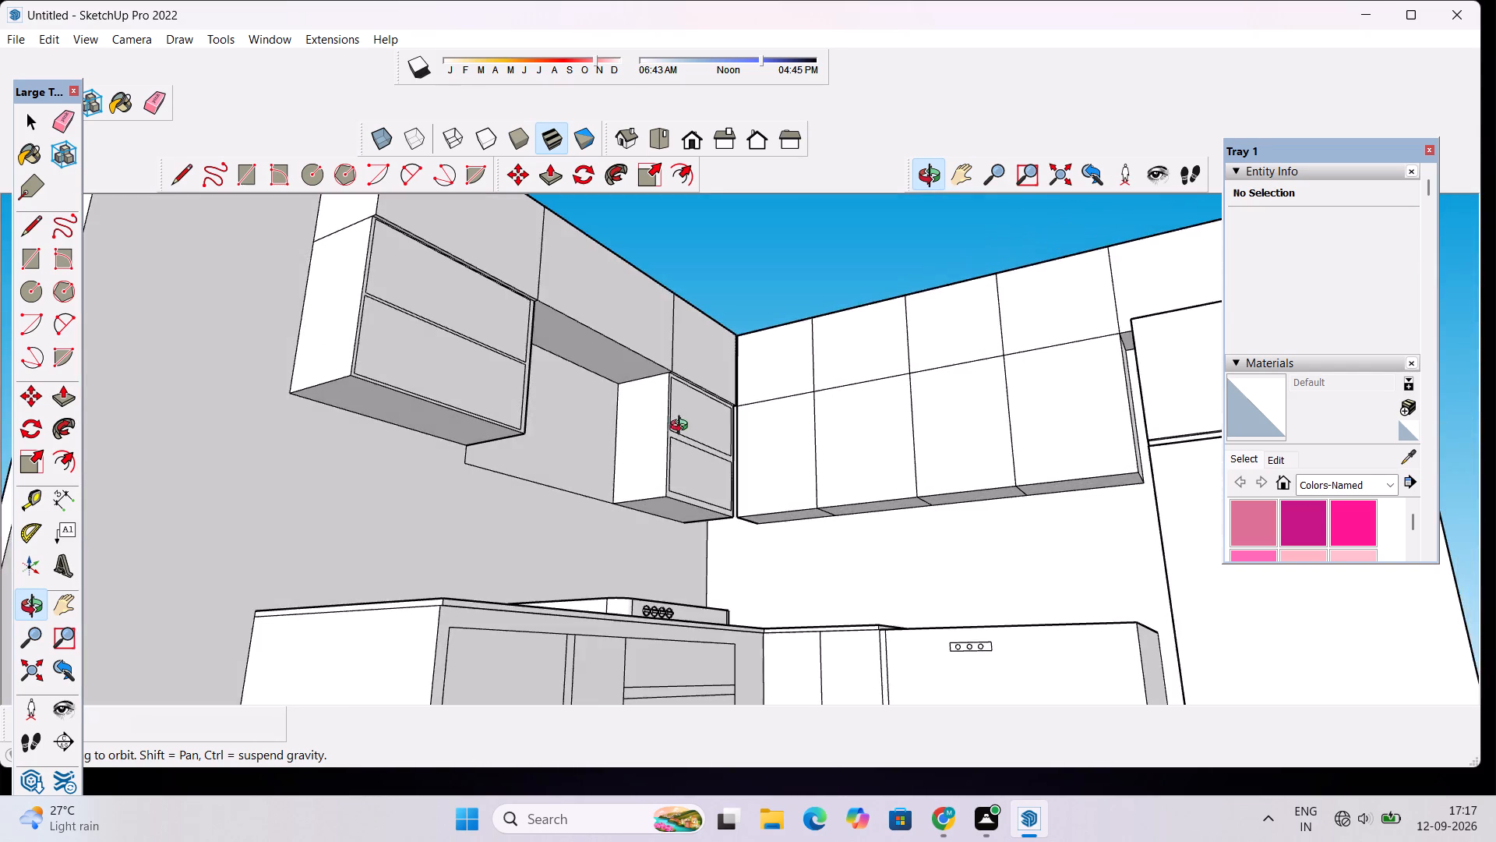
scroll(651, 388, "down", 6)
left_click_drag(813, 379, 734, 477)
scroll(732, 477, "down", 6)
left_click_drag(513, 503, 779, 571)
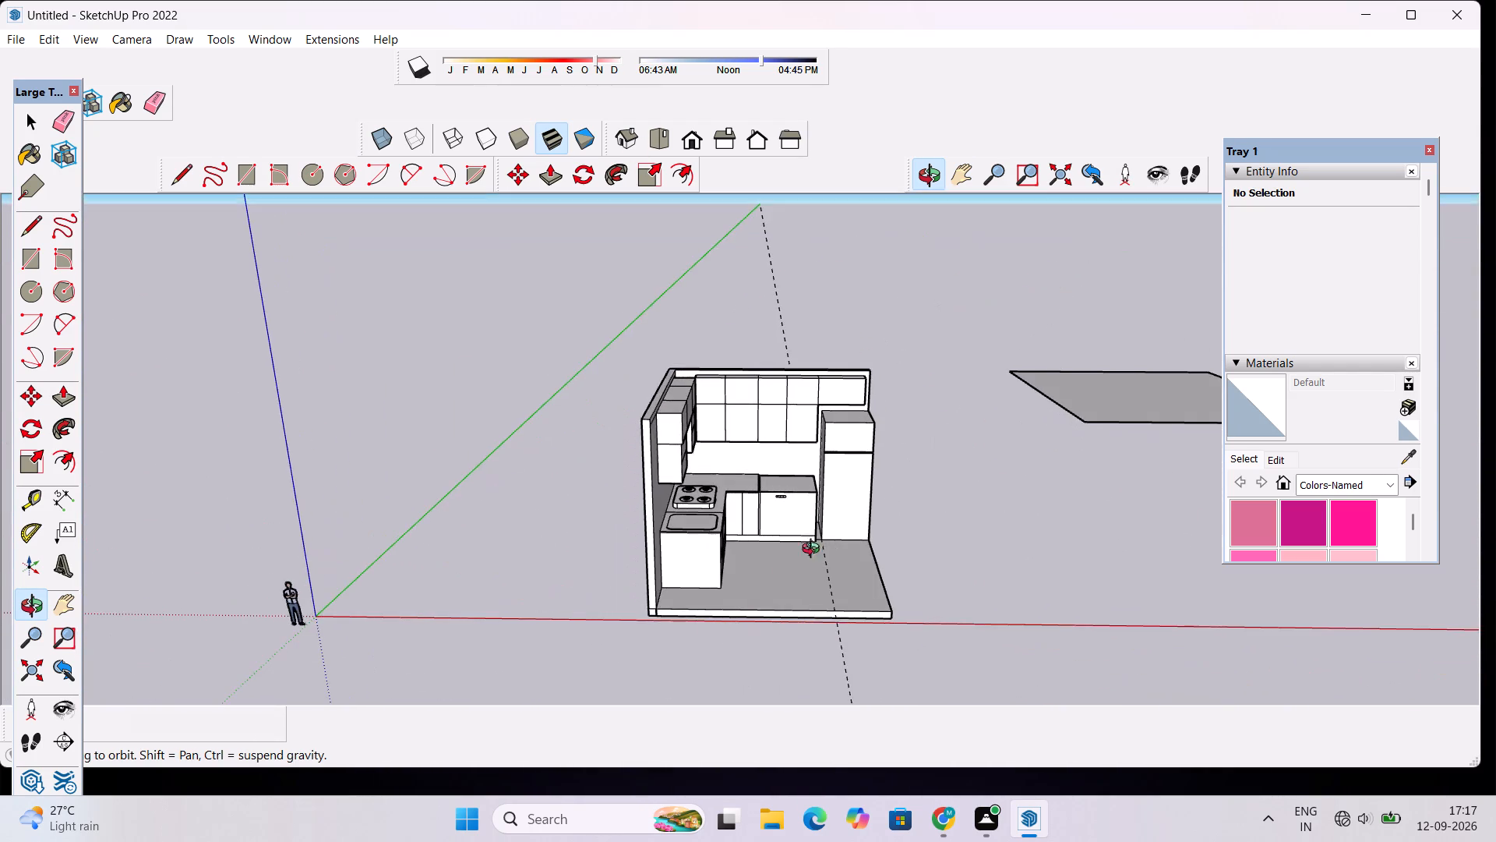
Erase the remaining guide line that crosses the kitchen floor beside the tall unit.
scroll(878, 502, "down", 2)
left_click_drag(898, 483, 535, 513, "shift")
scroll(675, 448, "up", 4)
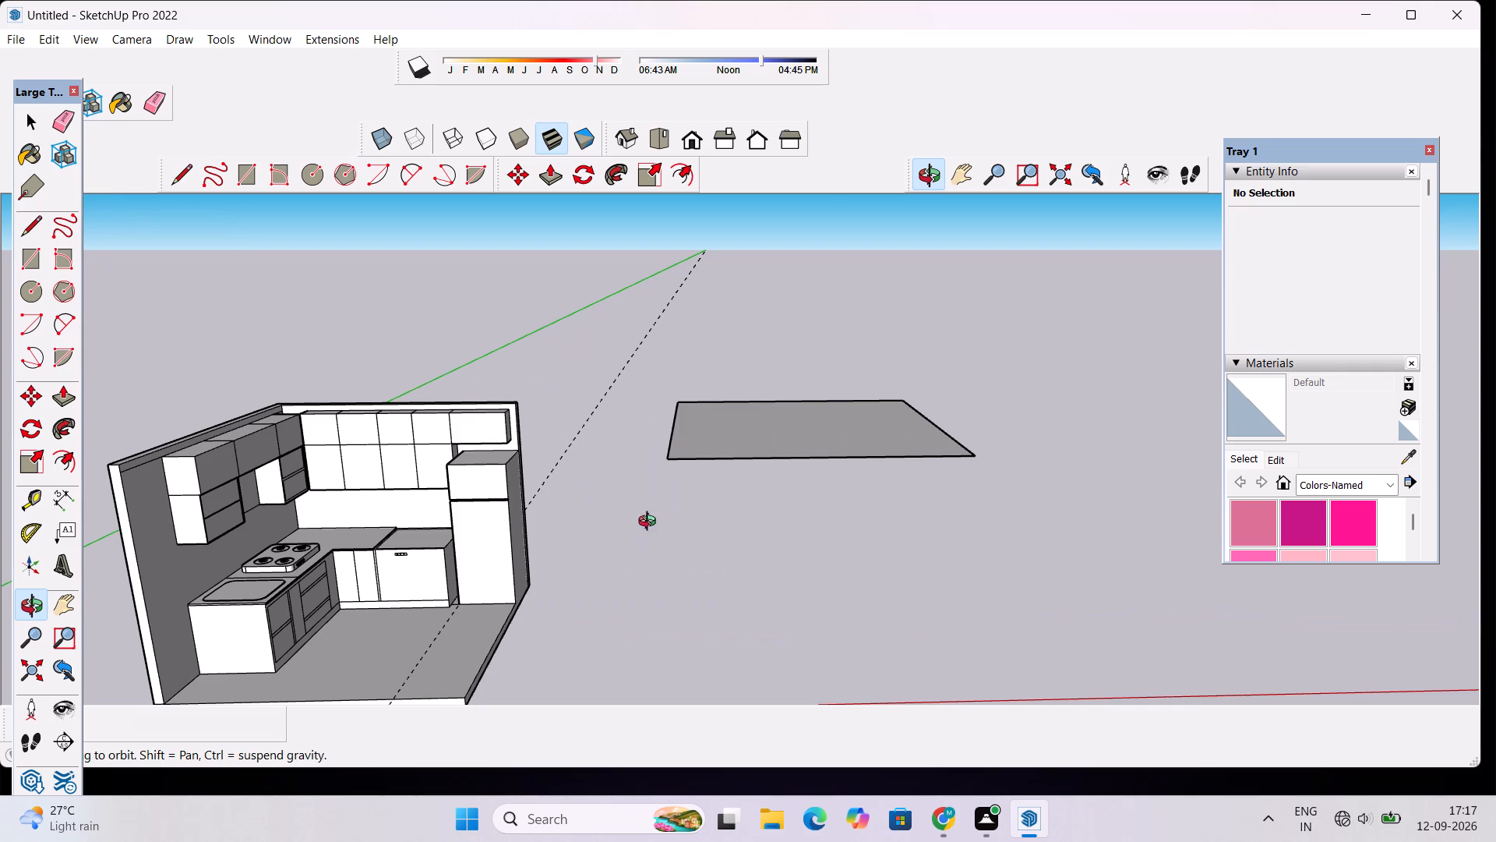
scroll(631, 515, "down", 4)
key("e")
left_click(591, 440)
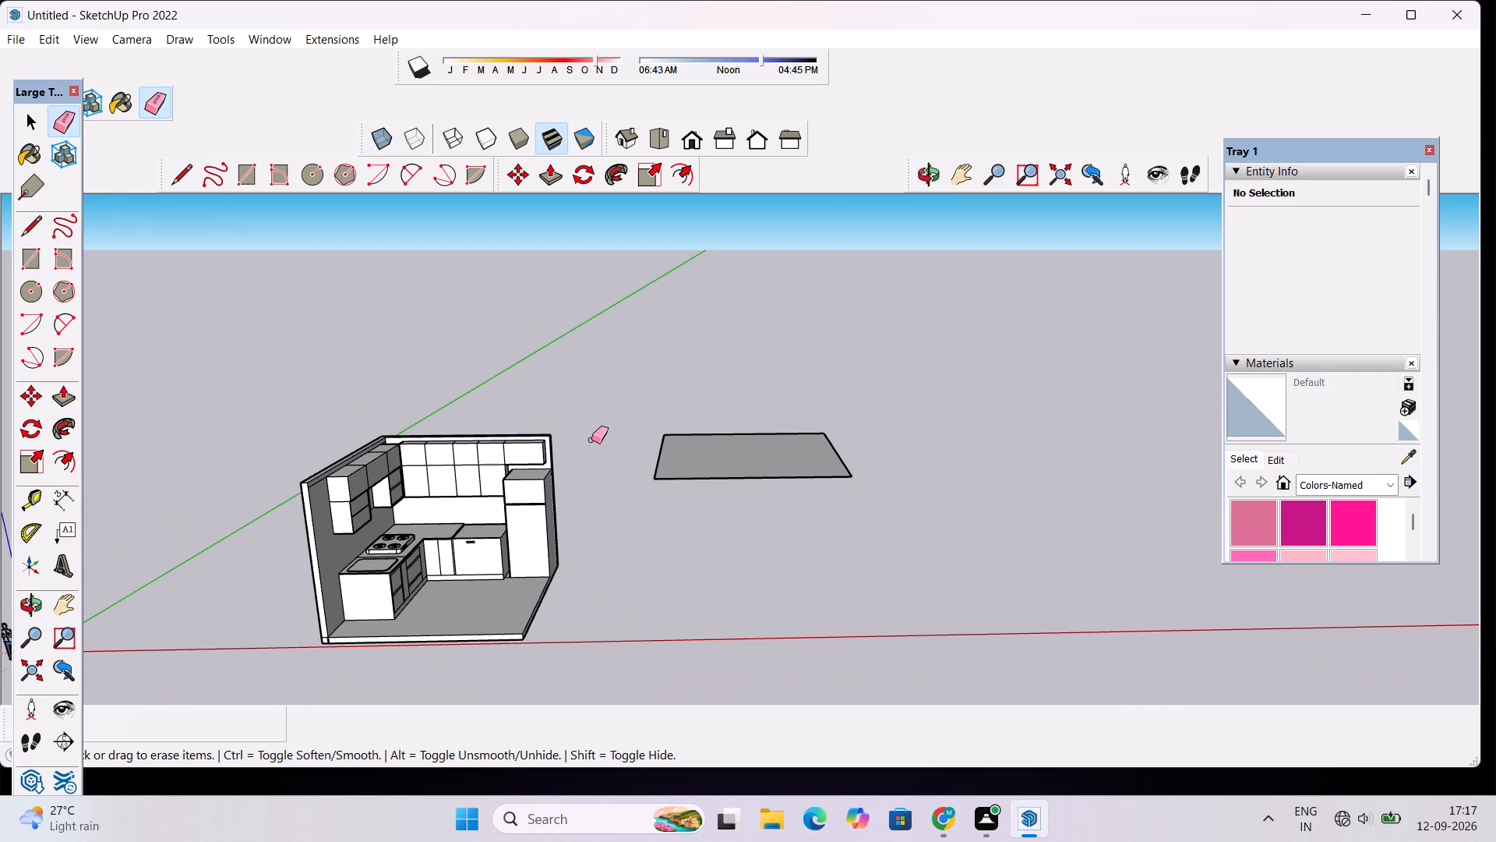
Pull the back wall's upper-row cabinet front nearest the room corner slightly outward from the row below.
scroll(587, 446, "down", 2)
scroll(597, 432, "up", 2)
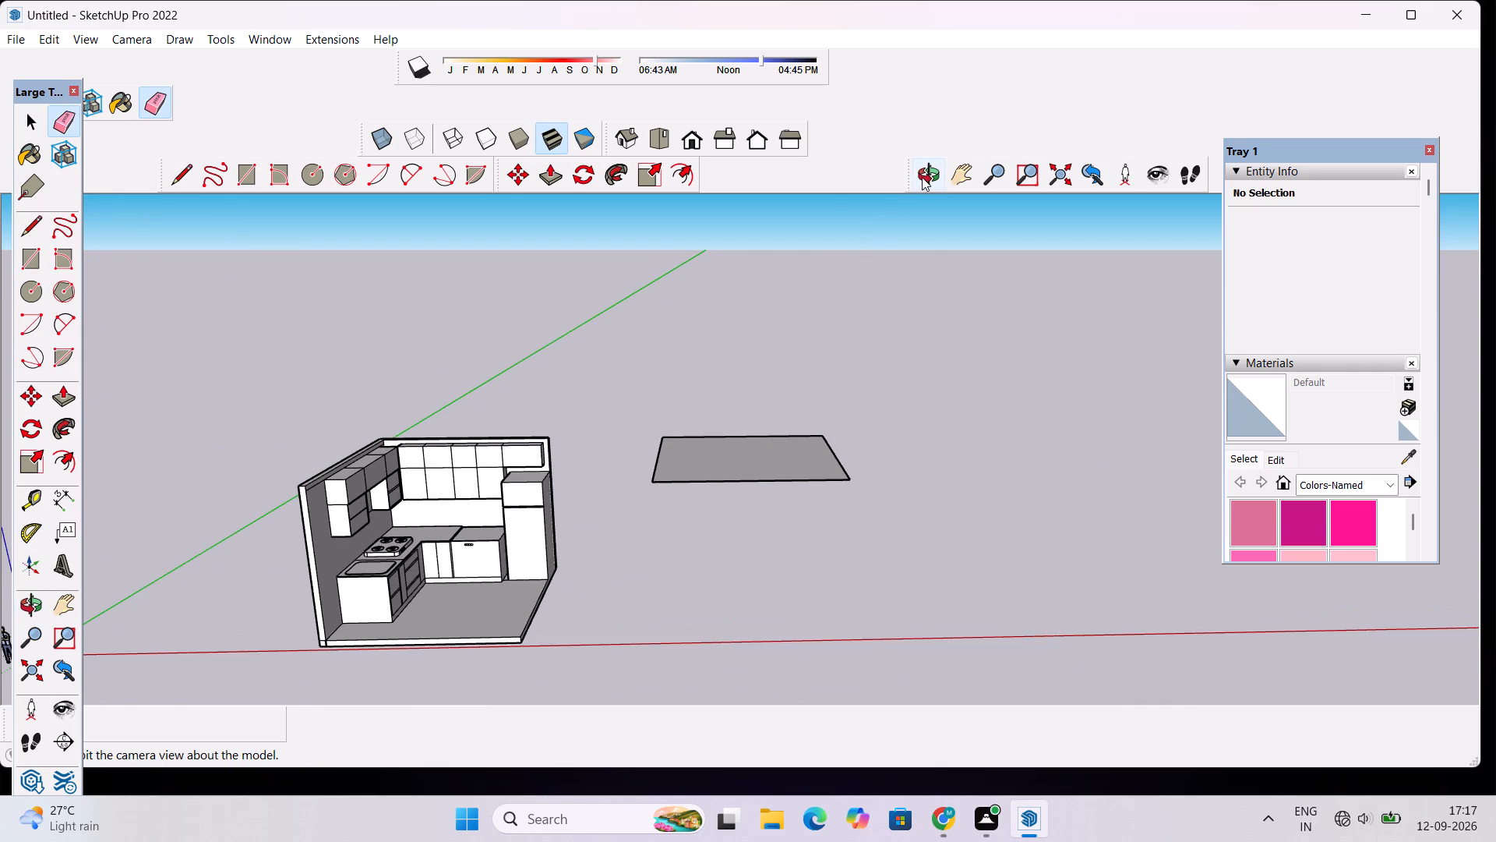
left_click(922, 177)
scroll(492, 493, "up", 9)
left_click_drag(689, 466, 482, 479)
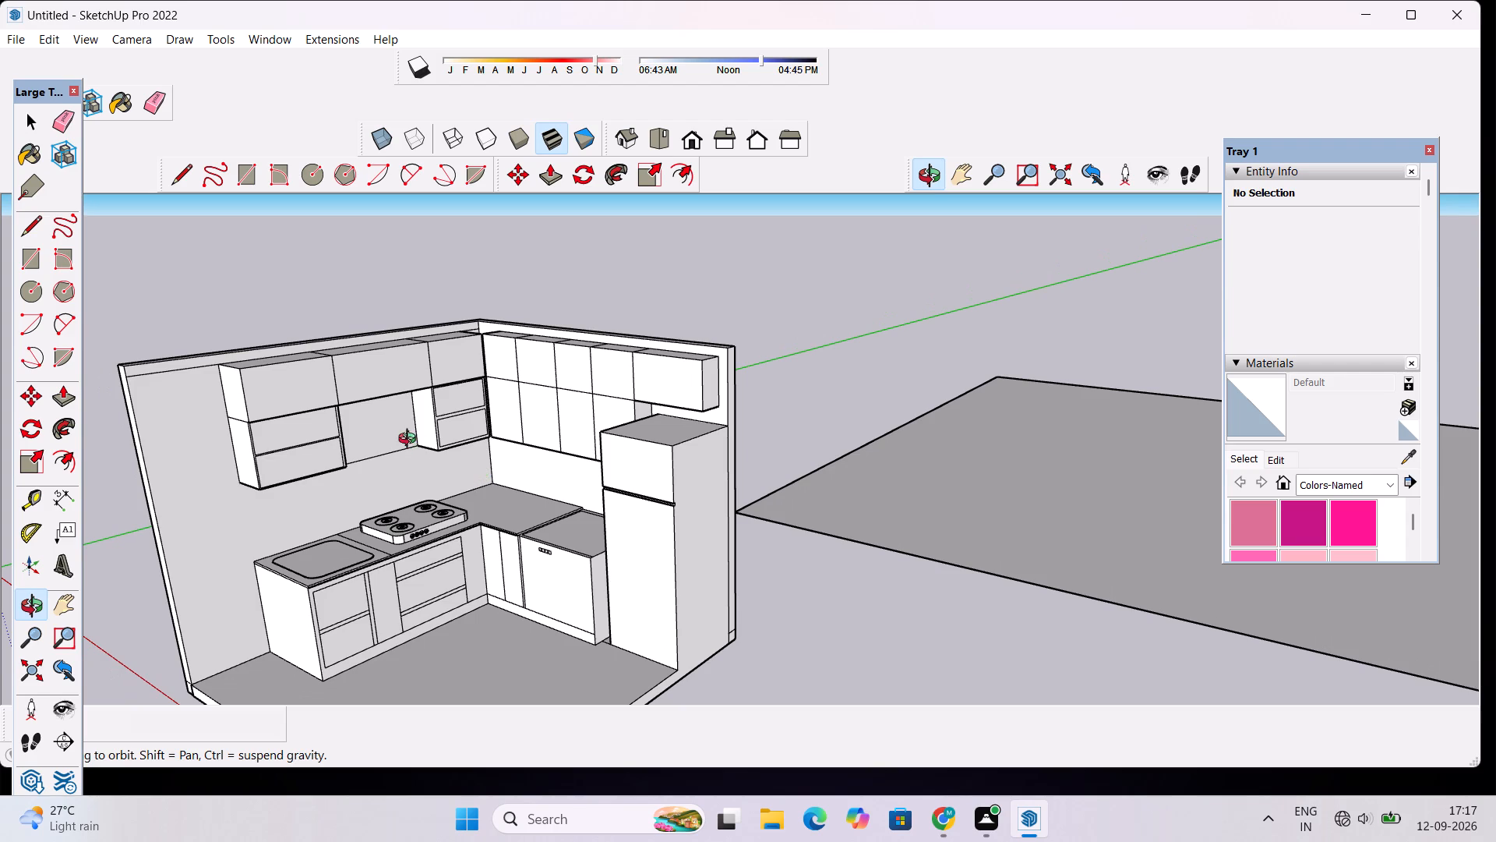
scroll(489, 380, "up", 16)
left_click_drag(491, 380, 541, 424)
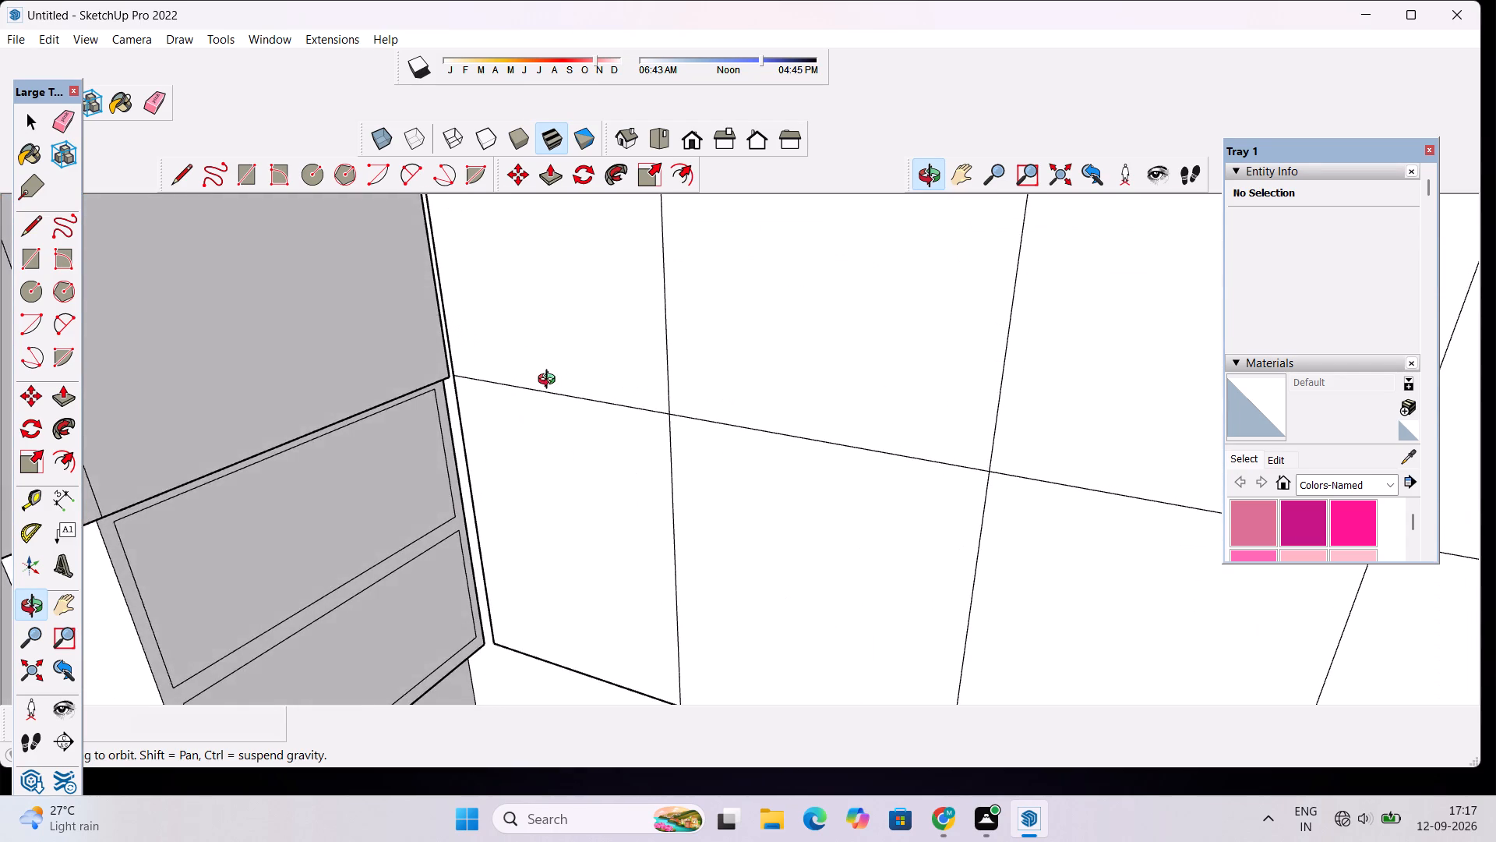
scroll(550, 381, "up", 2)
left_click_drag(541, 387, 677, 532)
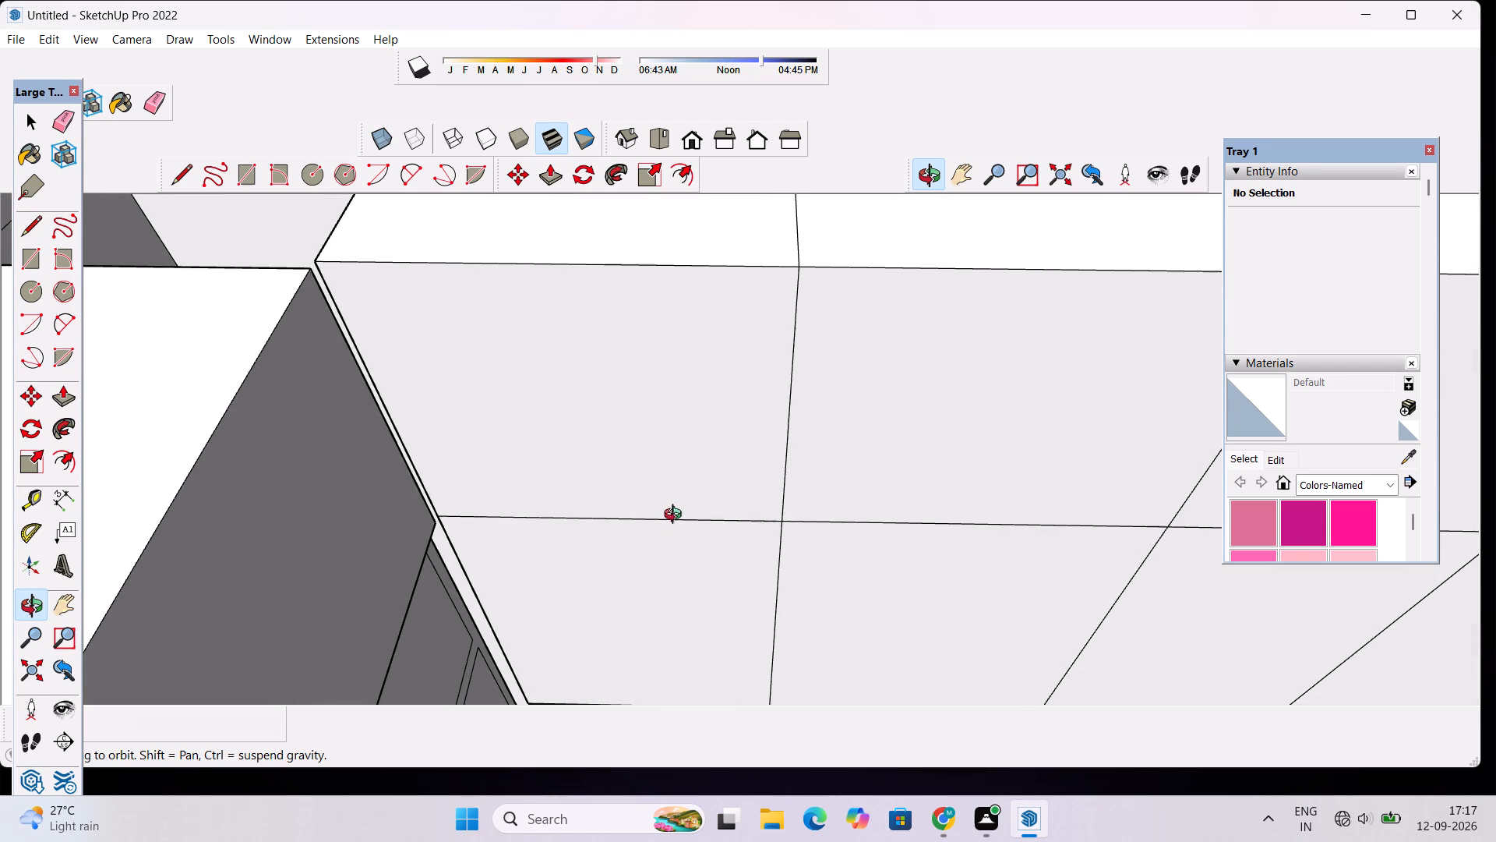
key("space")
left_click(609, 400)
key("p")
left_click(609, 400)
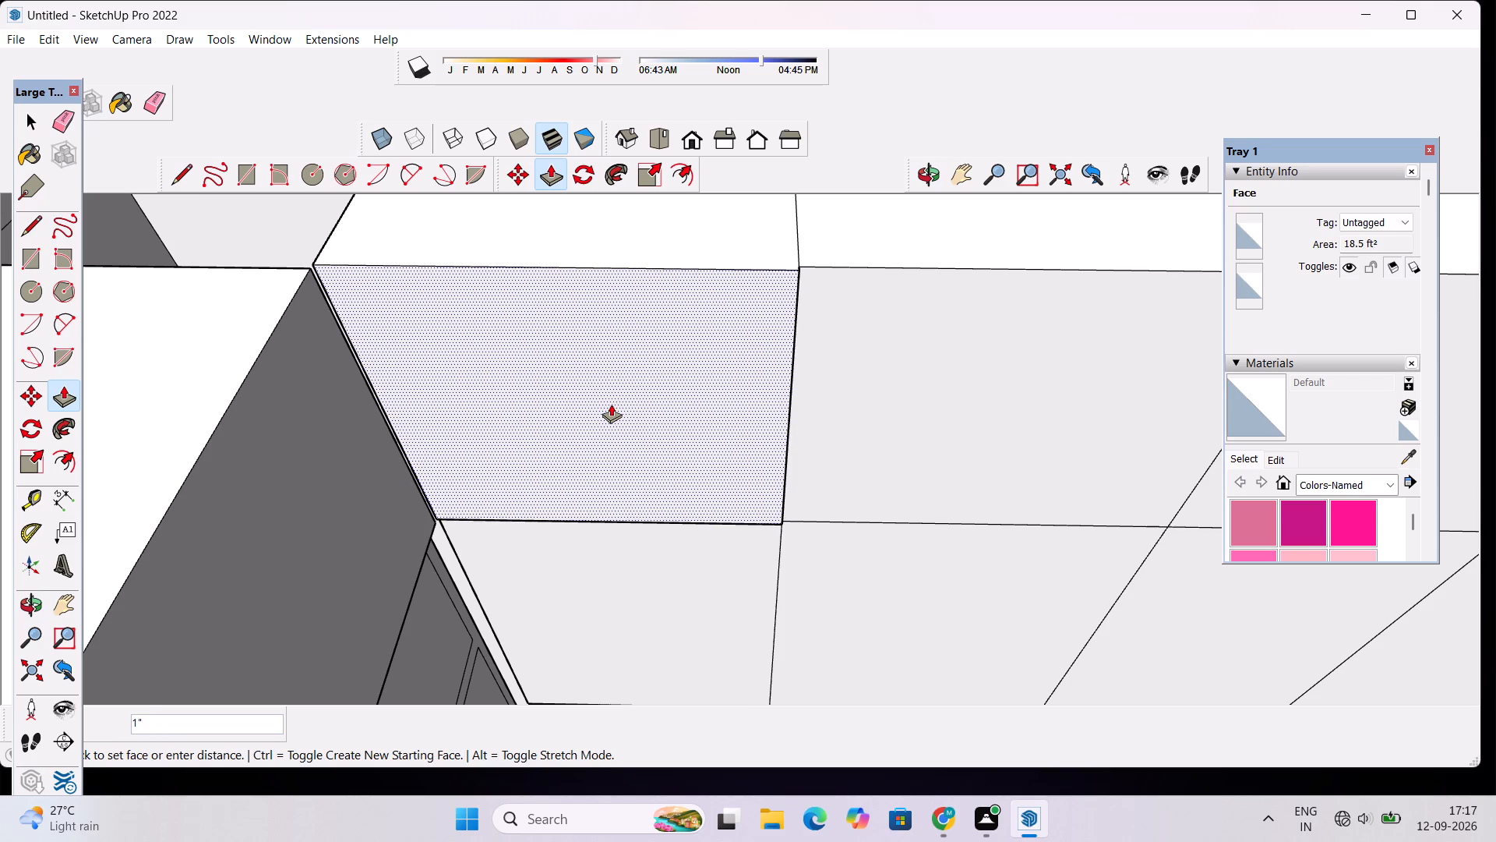
left_click(611, 404)
Pull the second and third upper-row cabinet fronts from the corner outward by 5/8", flush with the first.
key("space")
left_click(909, 423)
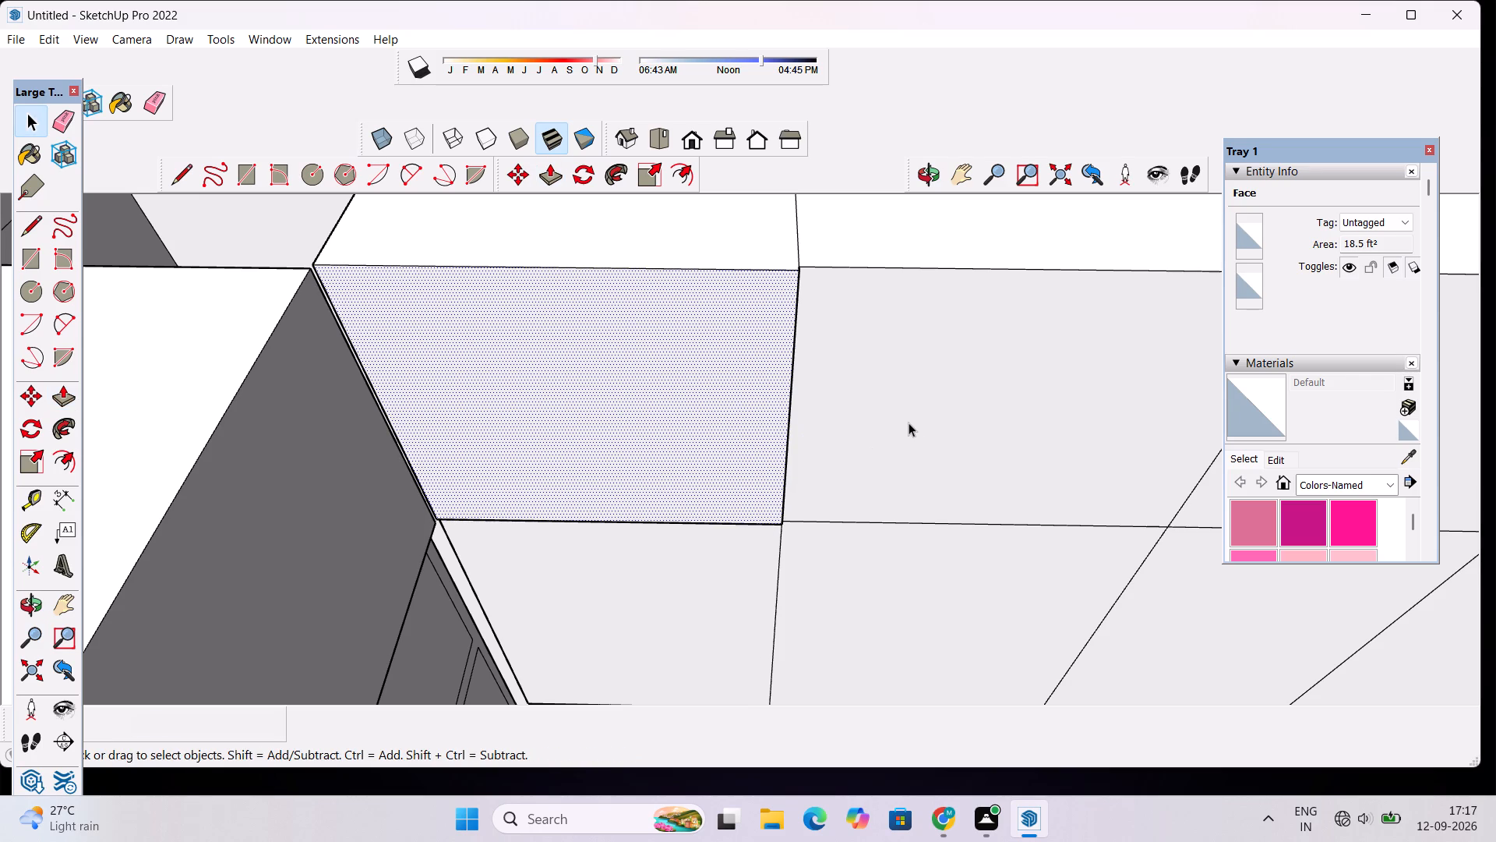
key("p")
left_click(909, 423)
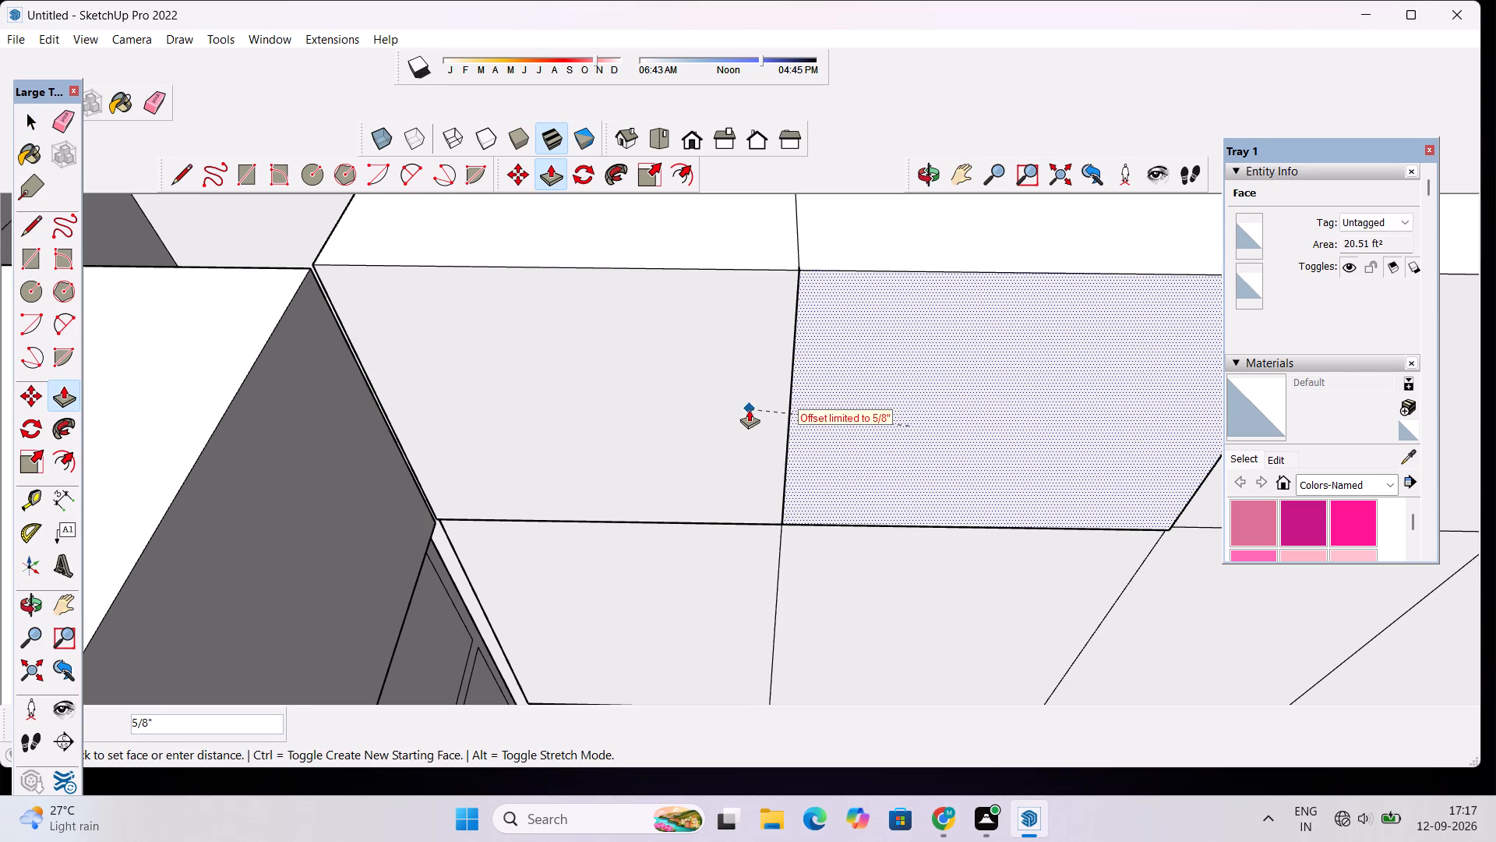
left_click(749, 409)
scroll(676, 380, "down", 9)
key("space")
left_click(959, 370)
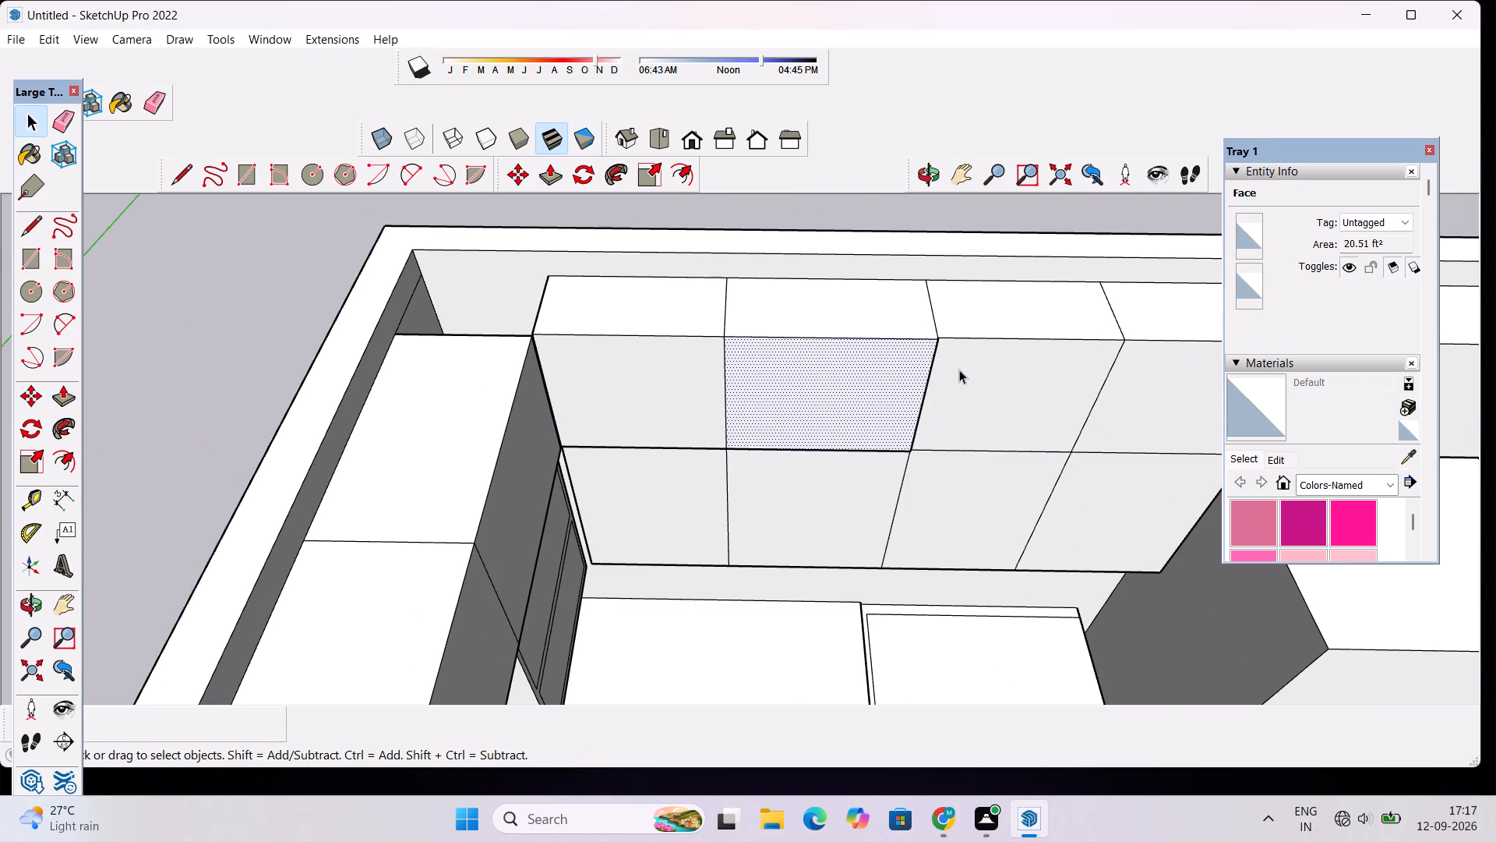
key("p")
left_click(959, 370)
left_click(889, 384)
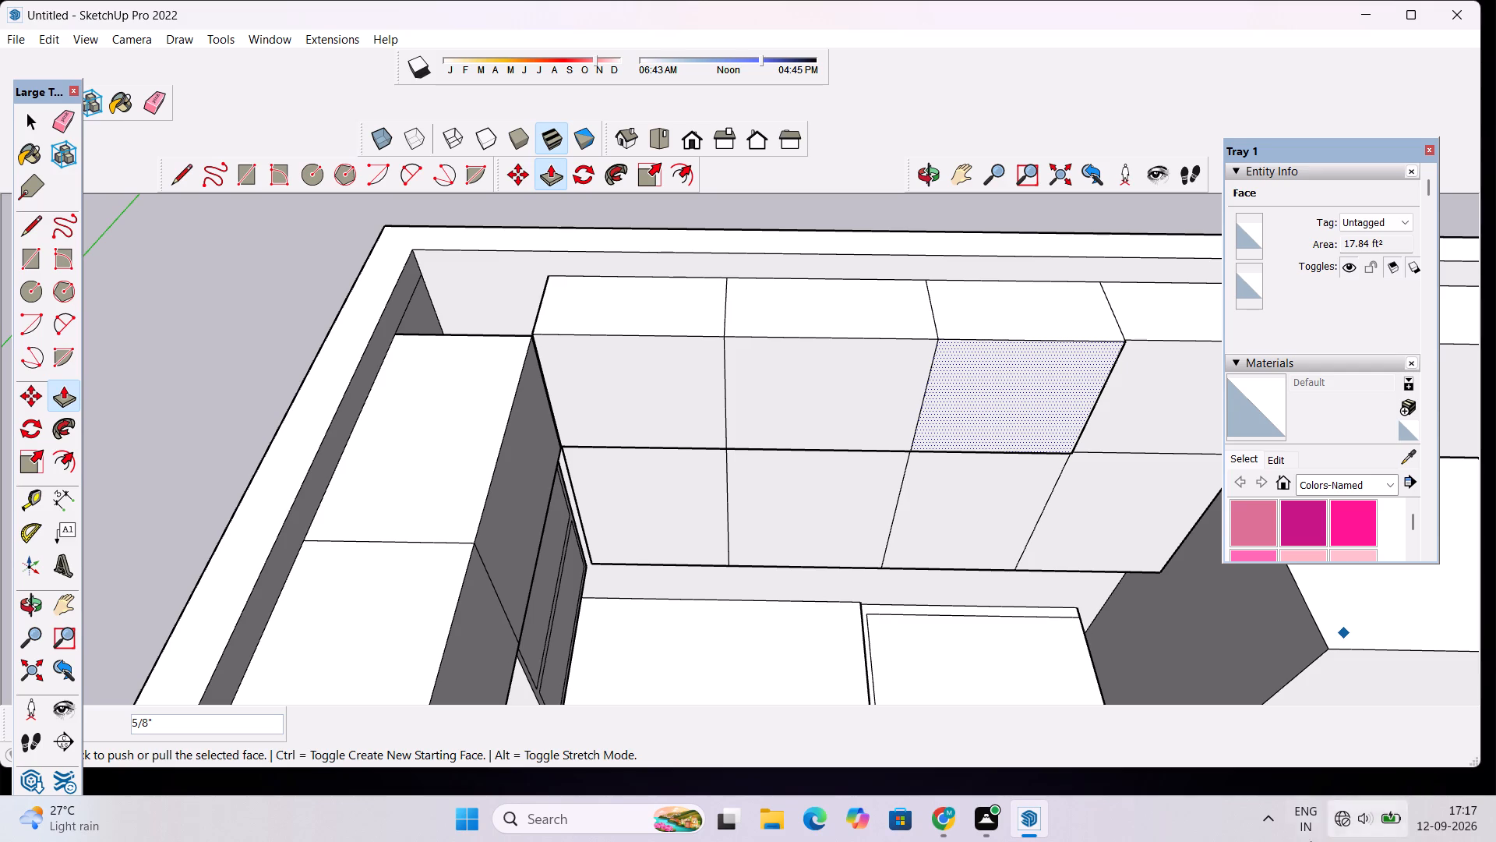
scroll(974, 543, "down", 5)
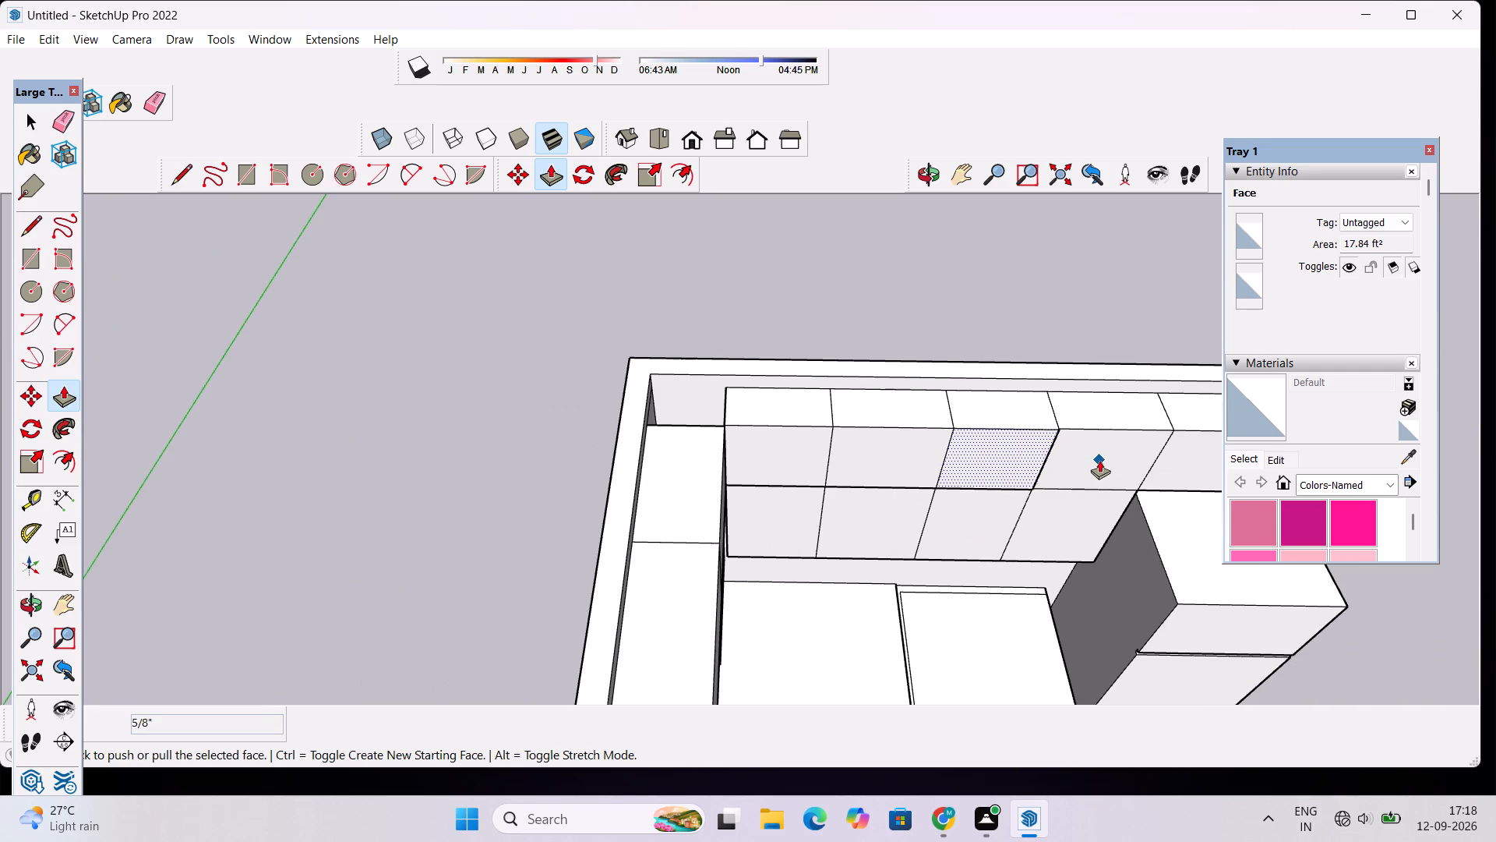
Pull the fourth upper-row cabinet front on the back wall outward by 5/8", flush with its neighbours.
key("space")
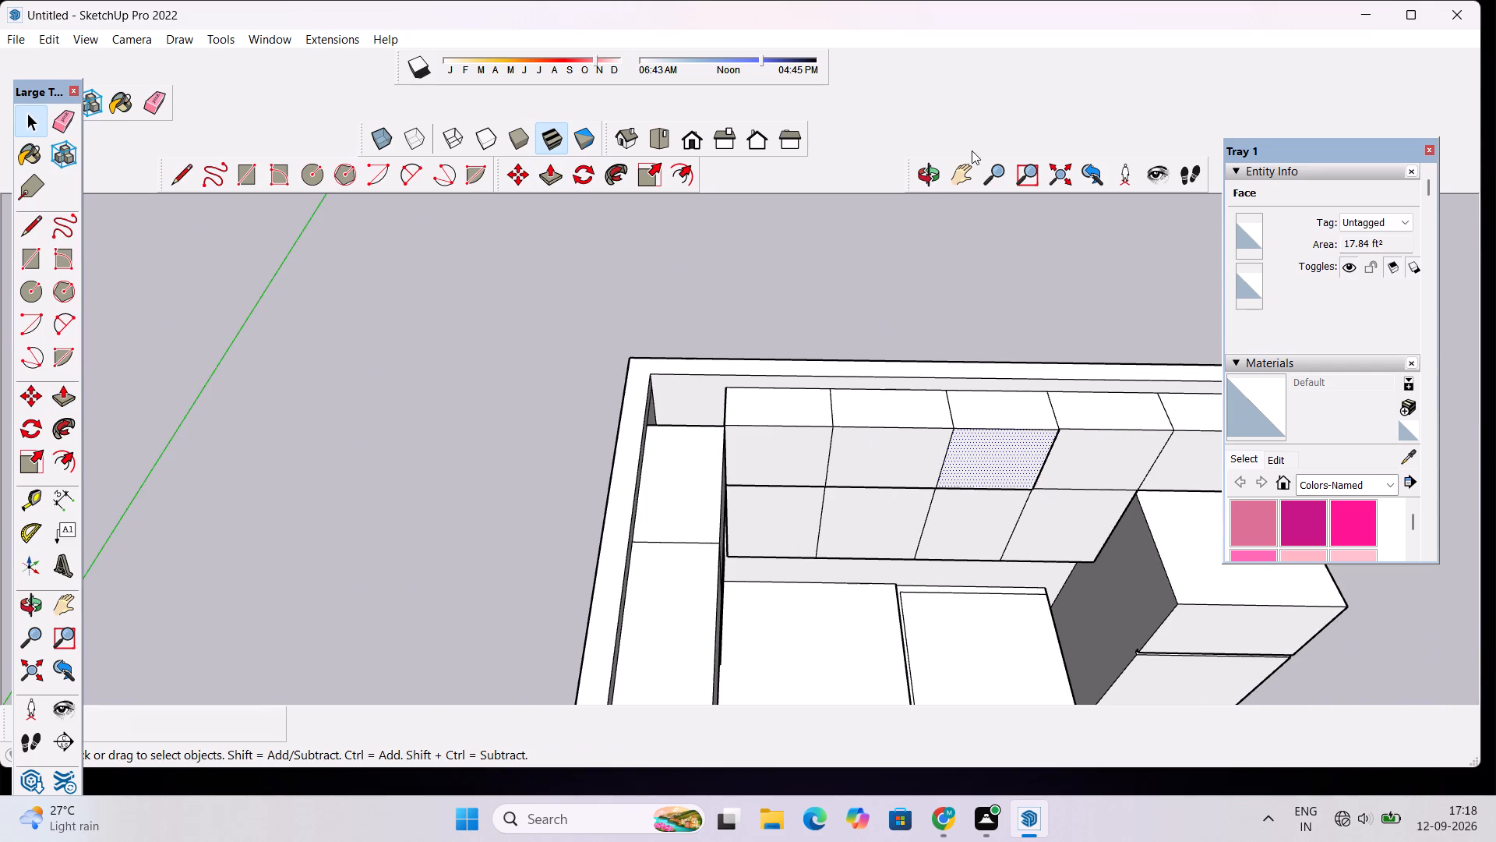
left_click(959, 163)
left_click_drag(1073, 386, 805, 428)
scroll(866, 518, "up", 5)
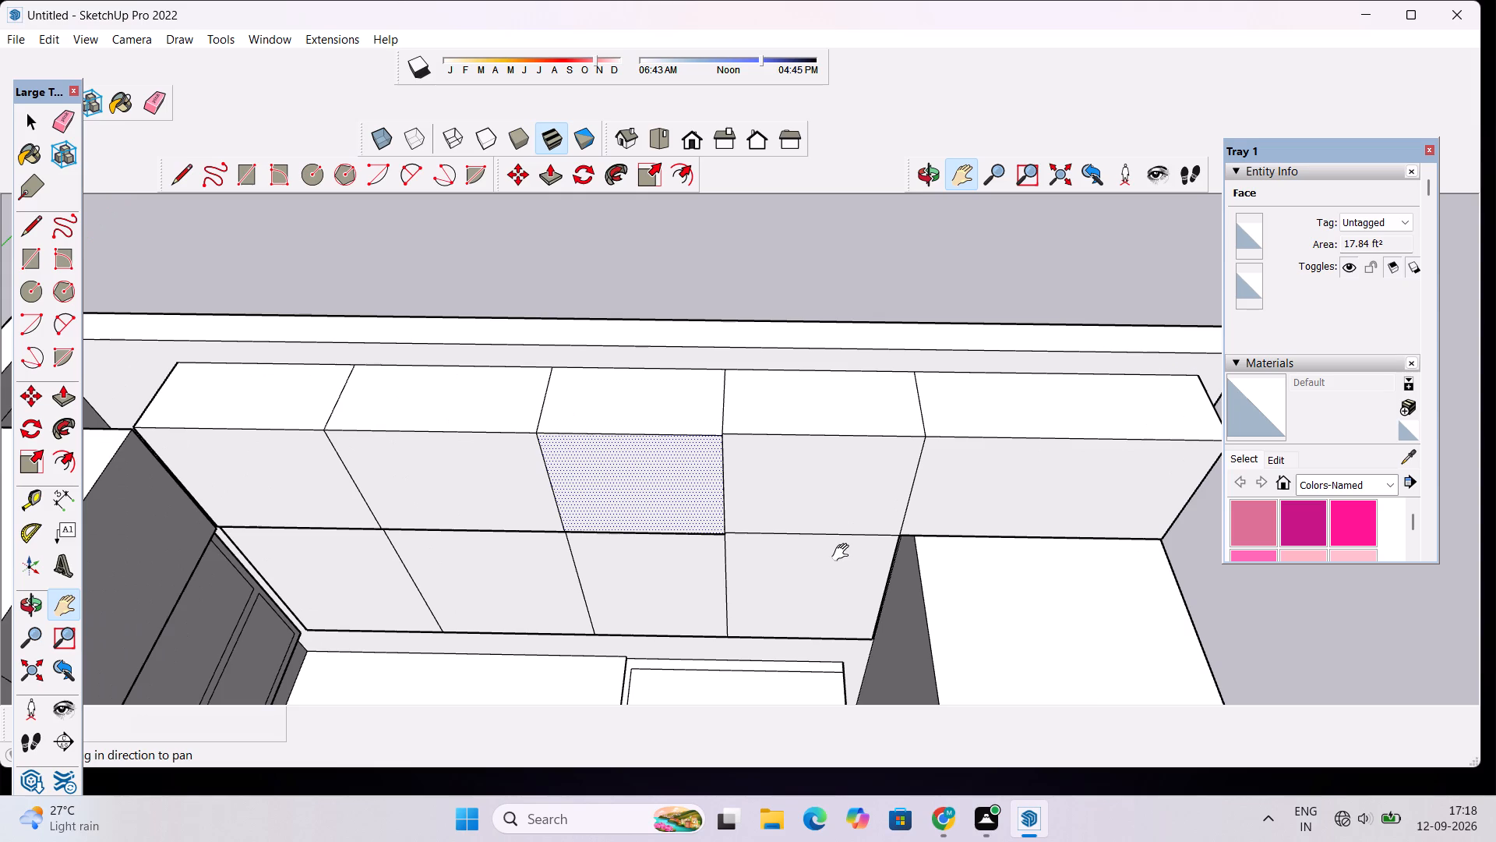
scroll(844, 557, "down", 1)
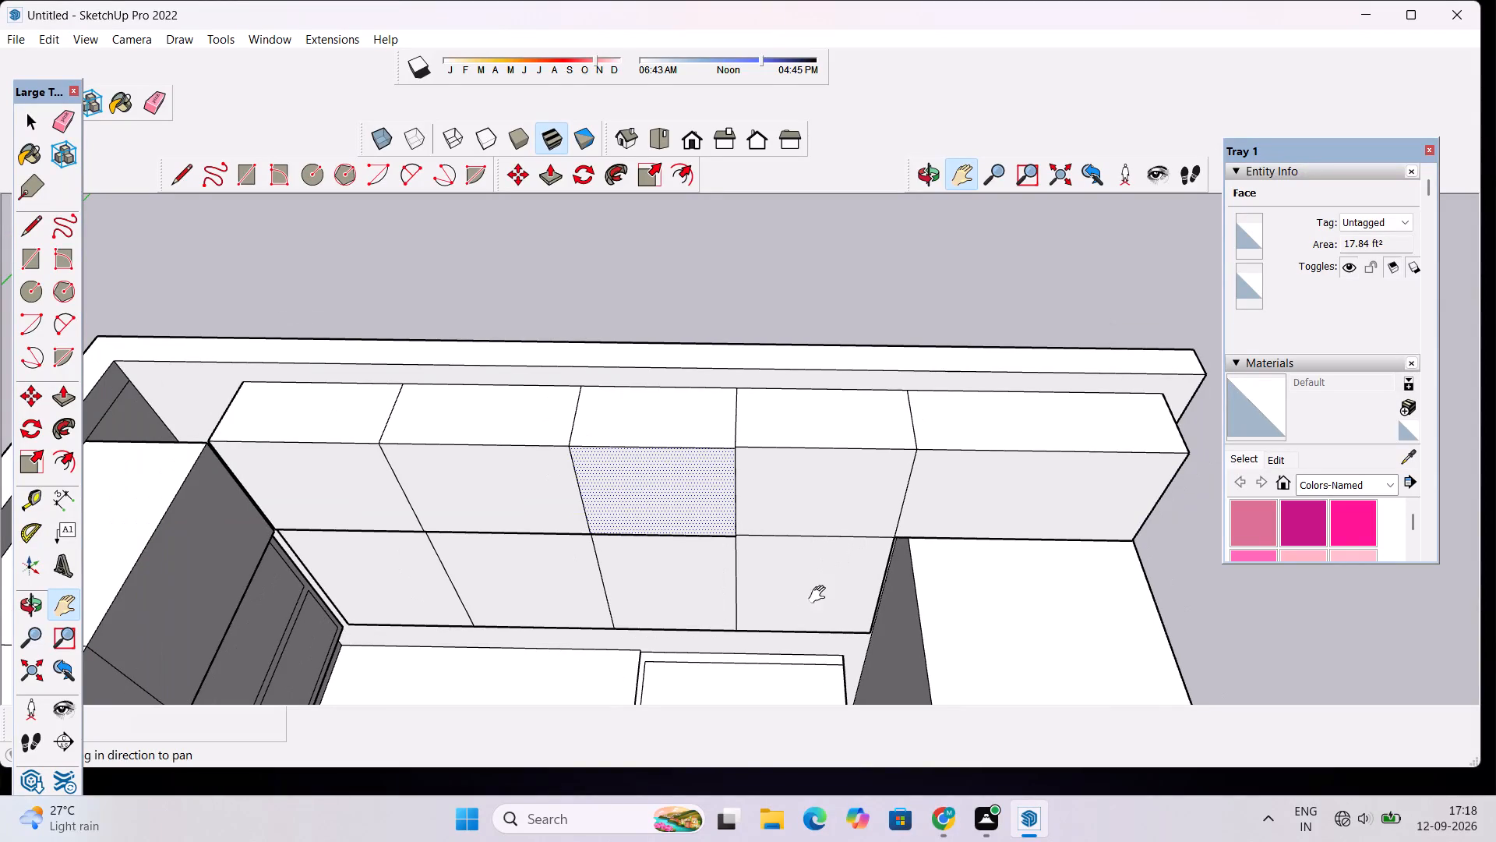
key("space")
type("p")
left_click(815, 510)
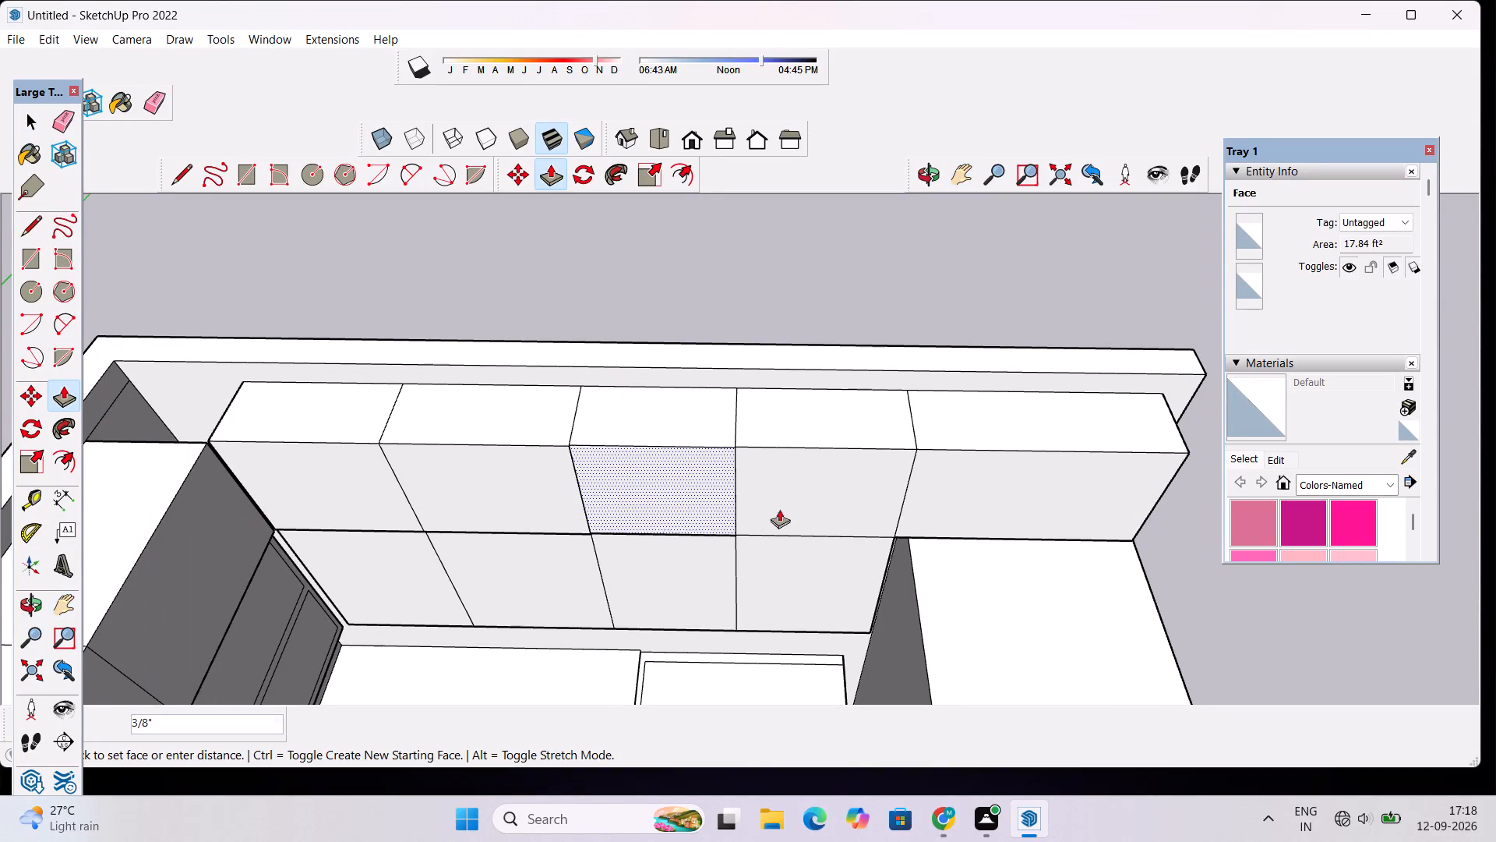
key("space")
left_click(774, 489)
key("p")
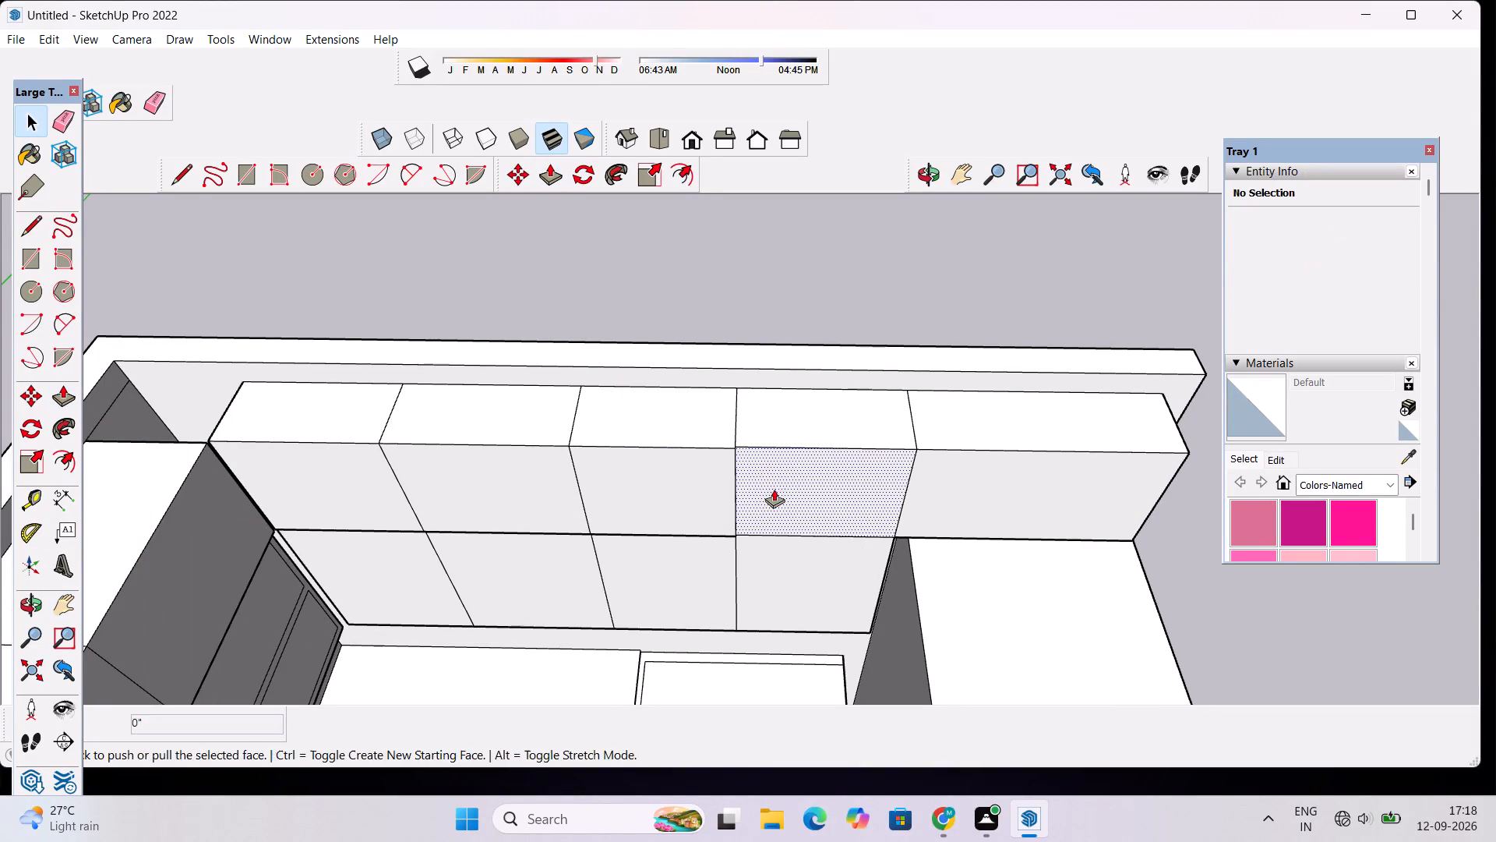
left_click(774, 489)
left_click(718, 486)
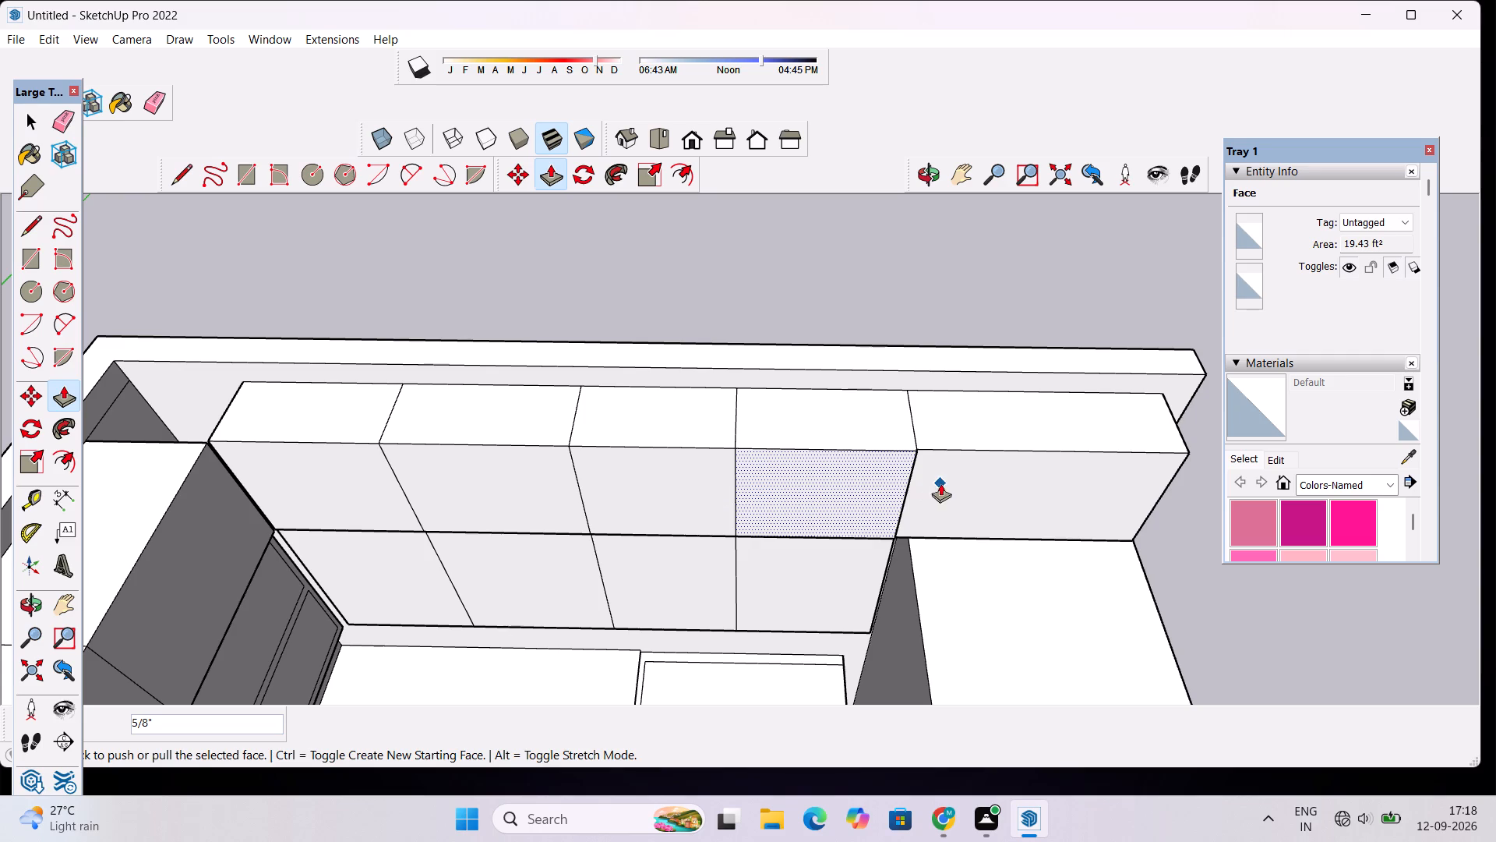
Pull the wide upper-row cabinet front above the tall unit outward by 5/8", flush with the rest of the row.
key("space")
left_click(940, 483)
key("p")
left_click(941, 483)
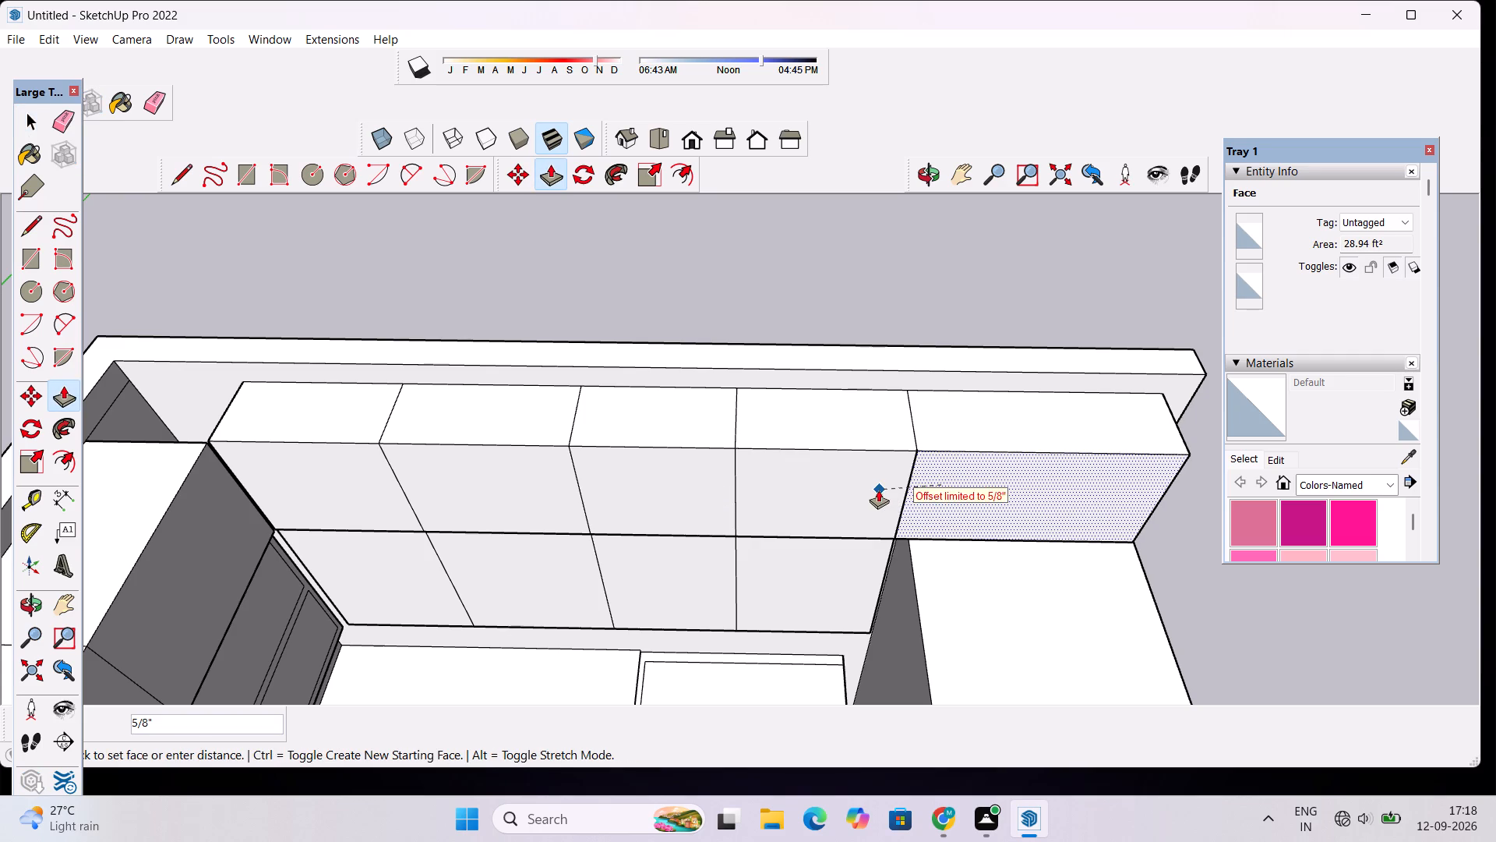
left_click(878, 490)
Examine the back wall's upper cabinet row and the whole kitchen from above, from the front and from below.
scroll(893, 463, "down", 4)
left_click(929, 168)
left_click_drag(958, 649, 845, 612)
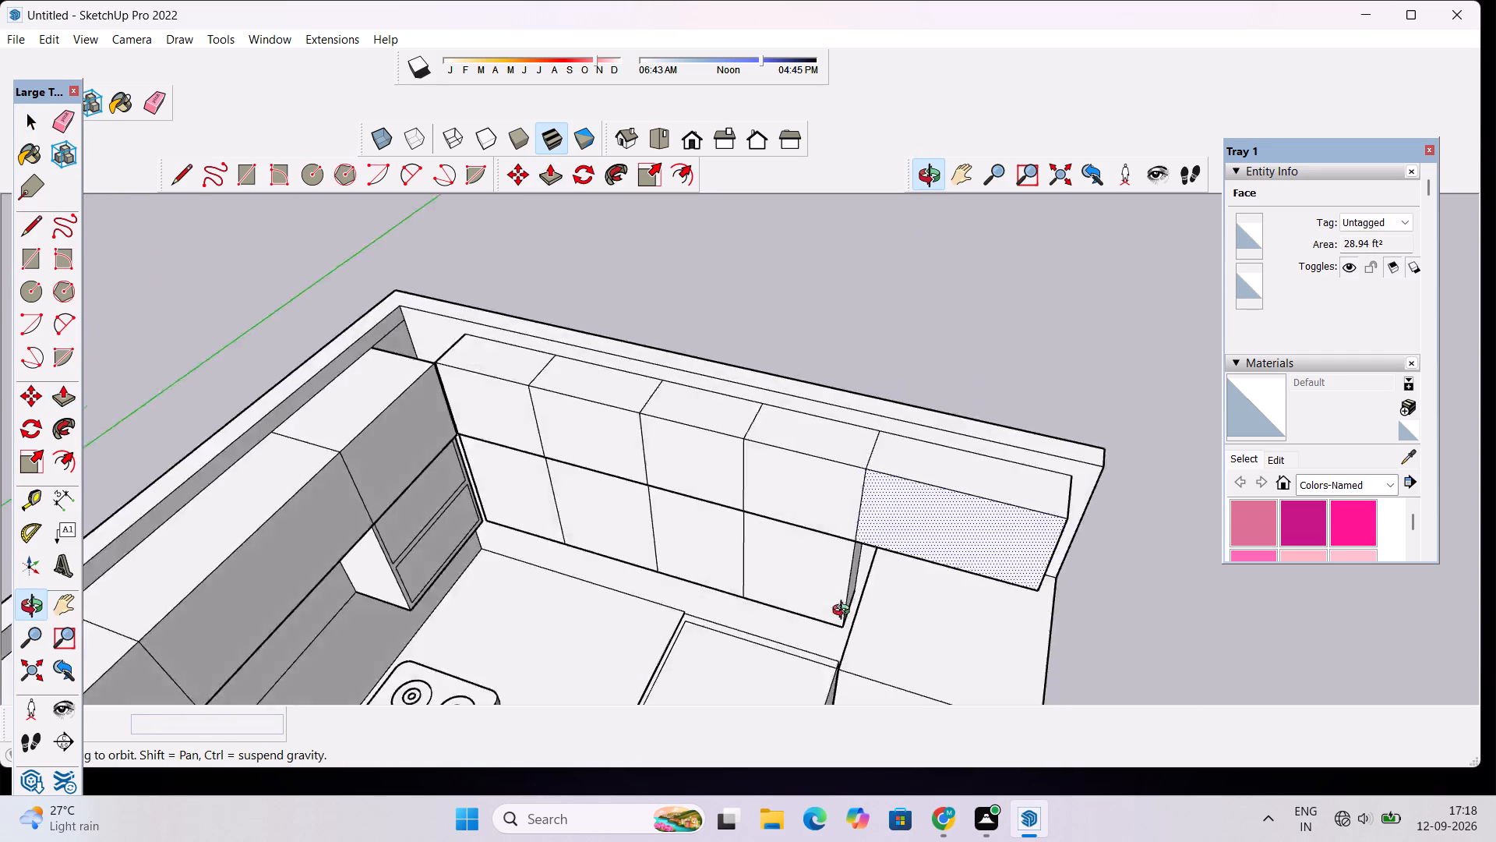
left_click_drag(845, 612, 697, 412)
scroll(695, 465, "down", 4)
left_click_drag(722, 504, 870, 478)
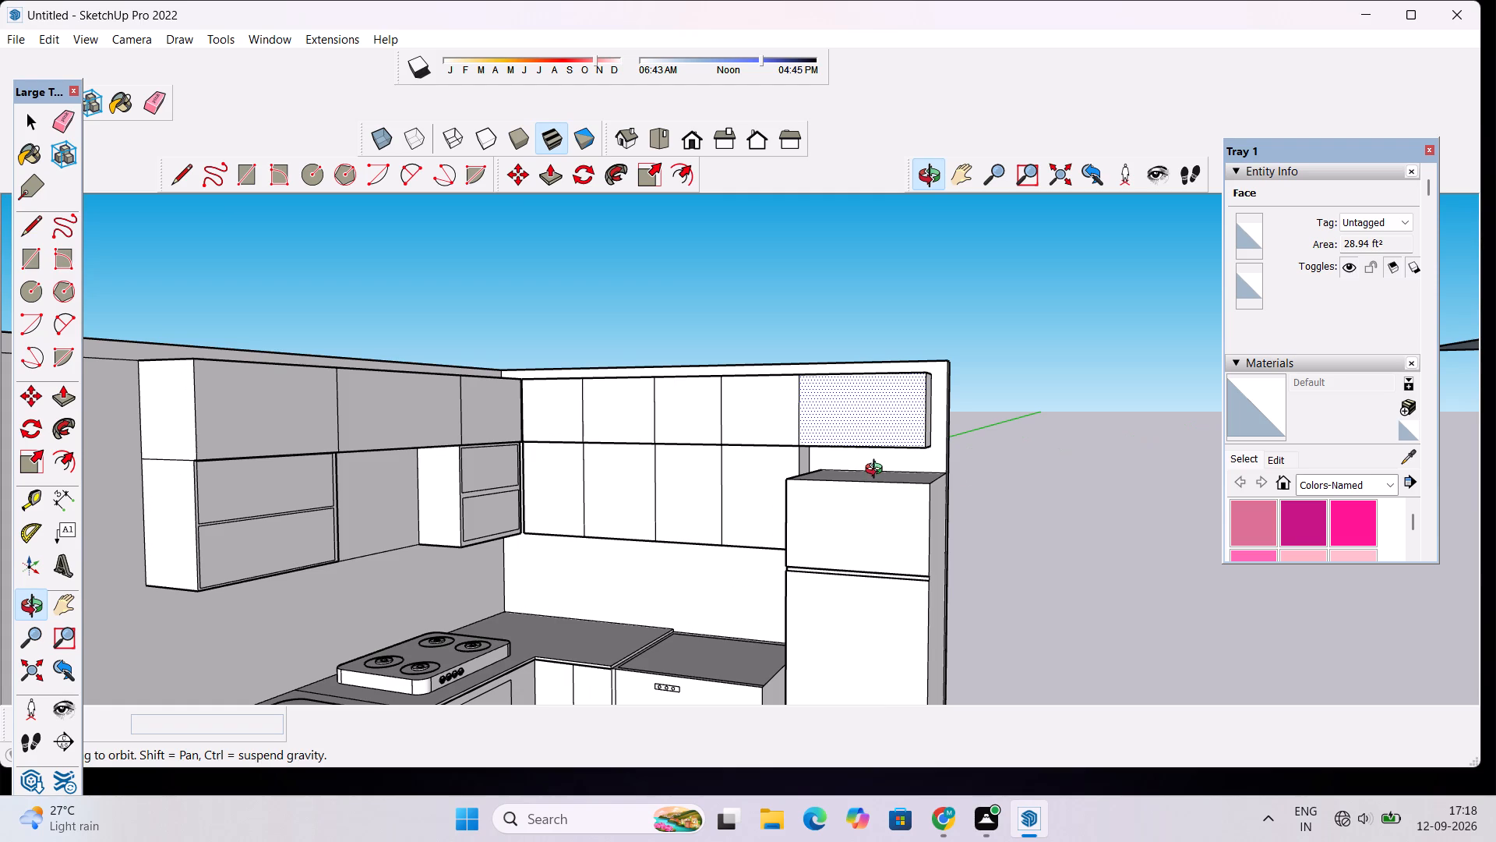
scroll(877, 475, "down", 2)
left_click_drag(791, 510, 884, 402)
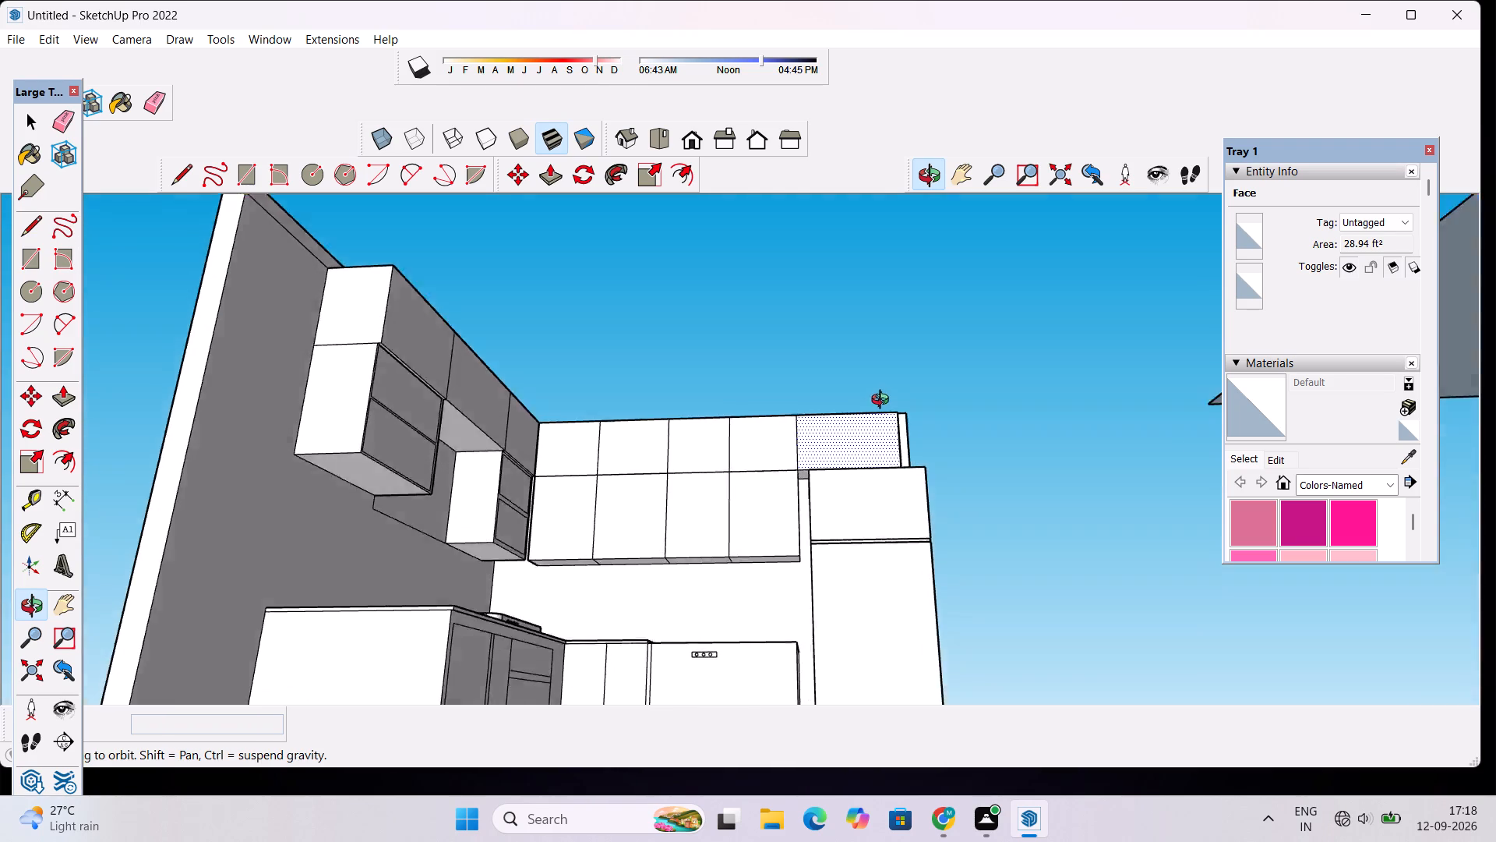
left_click_drag(884, 402, 904, 642)
scroll(905, 575, "down", 6)
left_click_drag(1004, 571, 597, 655)
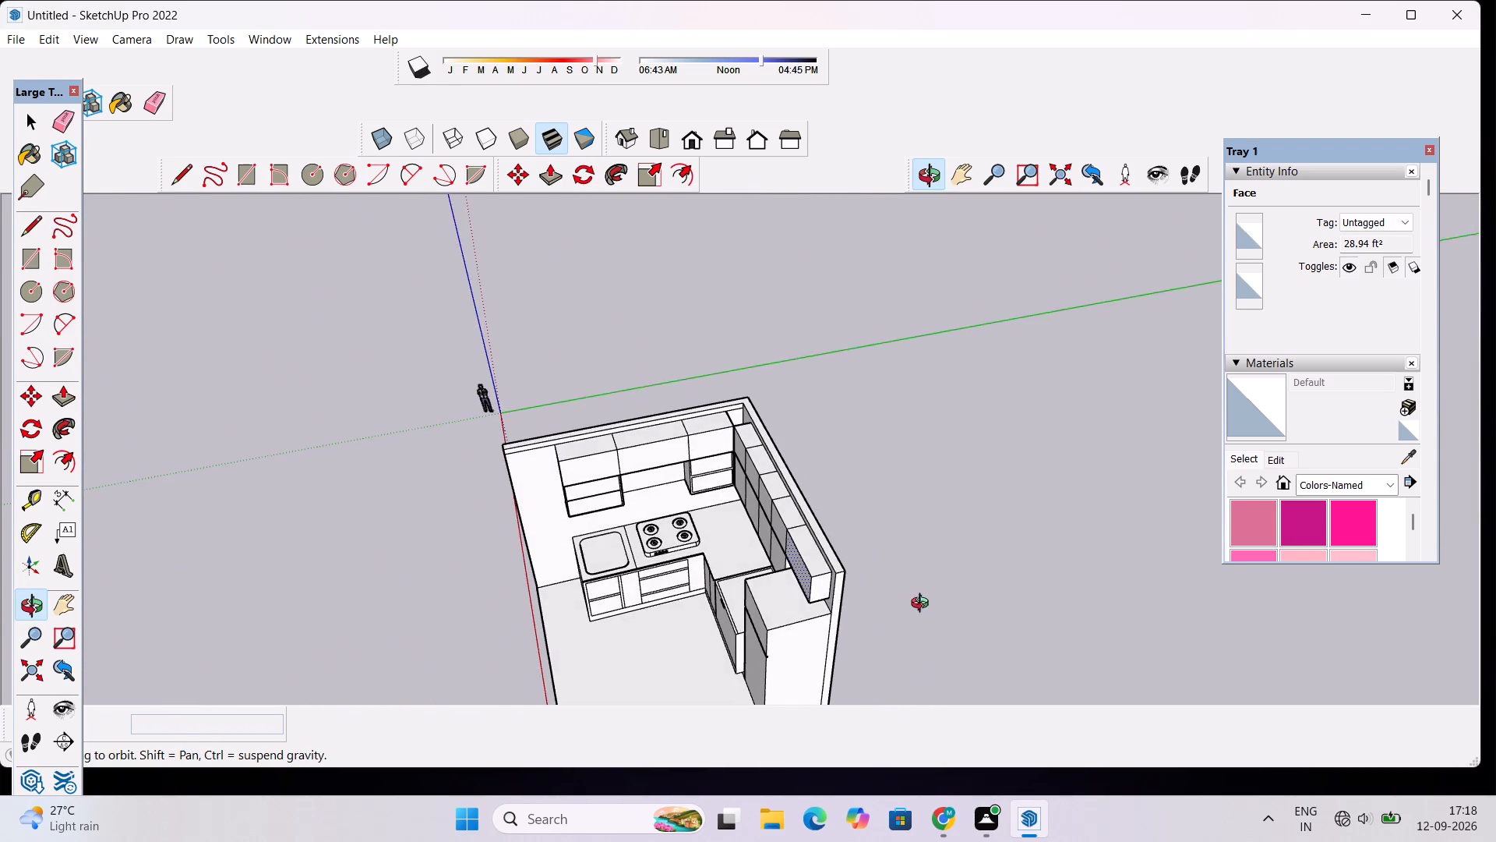
scroll(778, 601, "up", 9)
left_click_drag(666, 601, 818, 620)
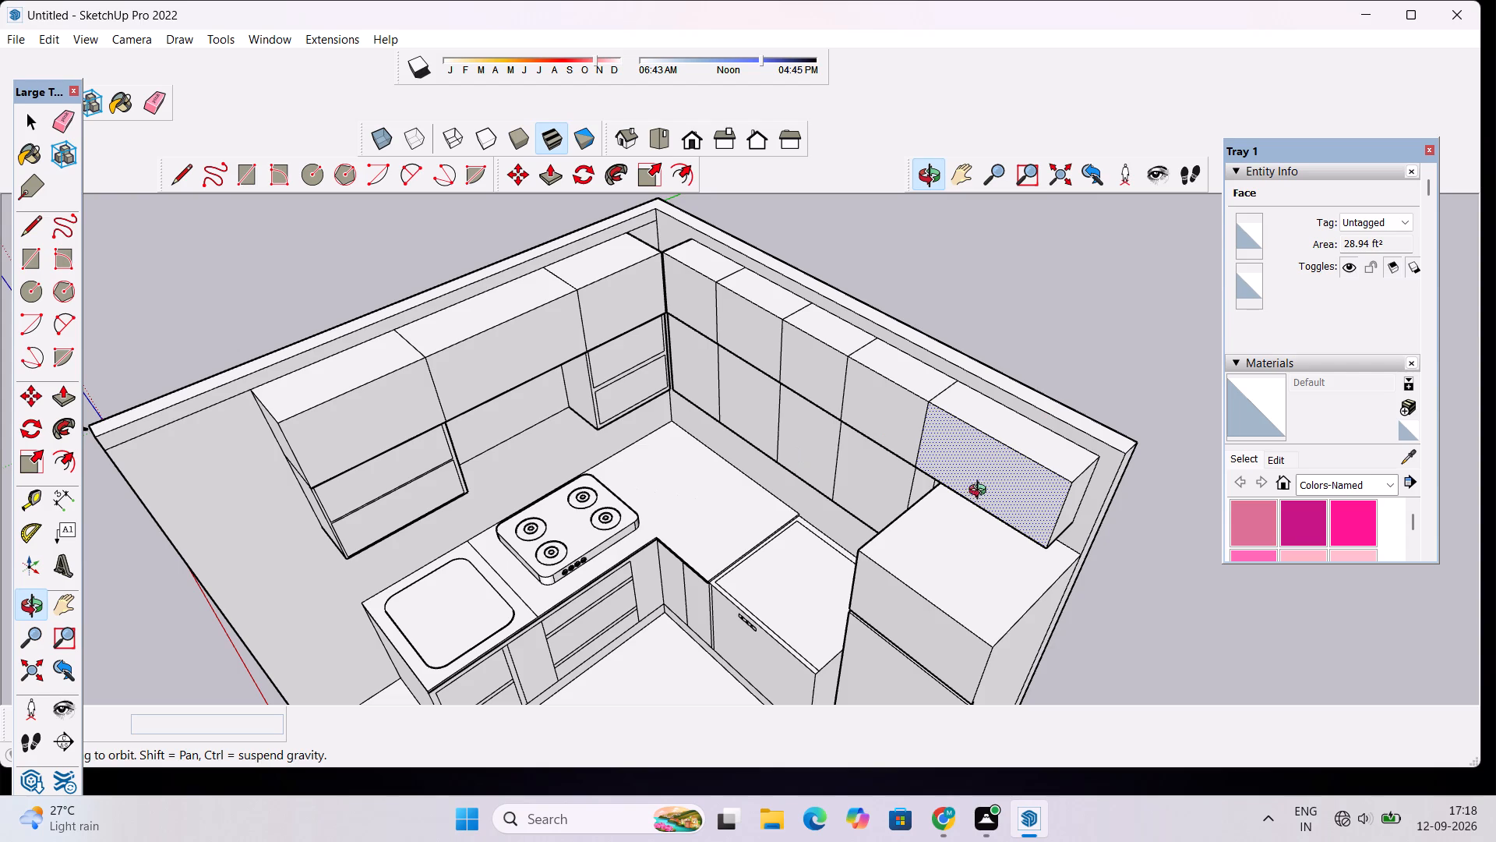
Examine the whole kitchen and both runs of upper cabinets from above, from the front and from the side.
scroll(954, 524, "up", 3)
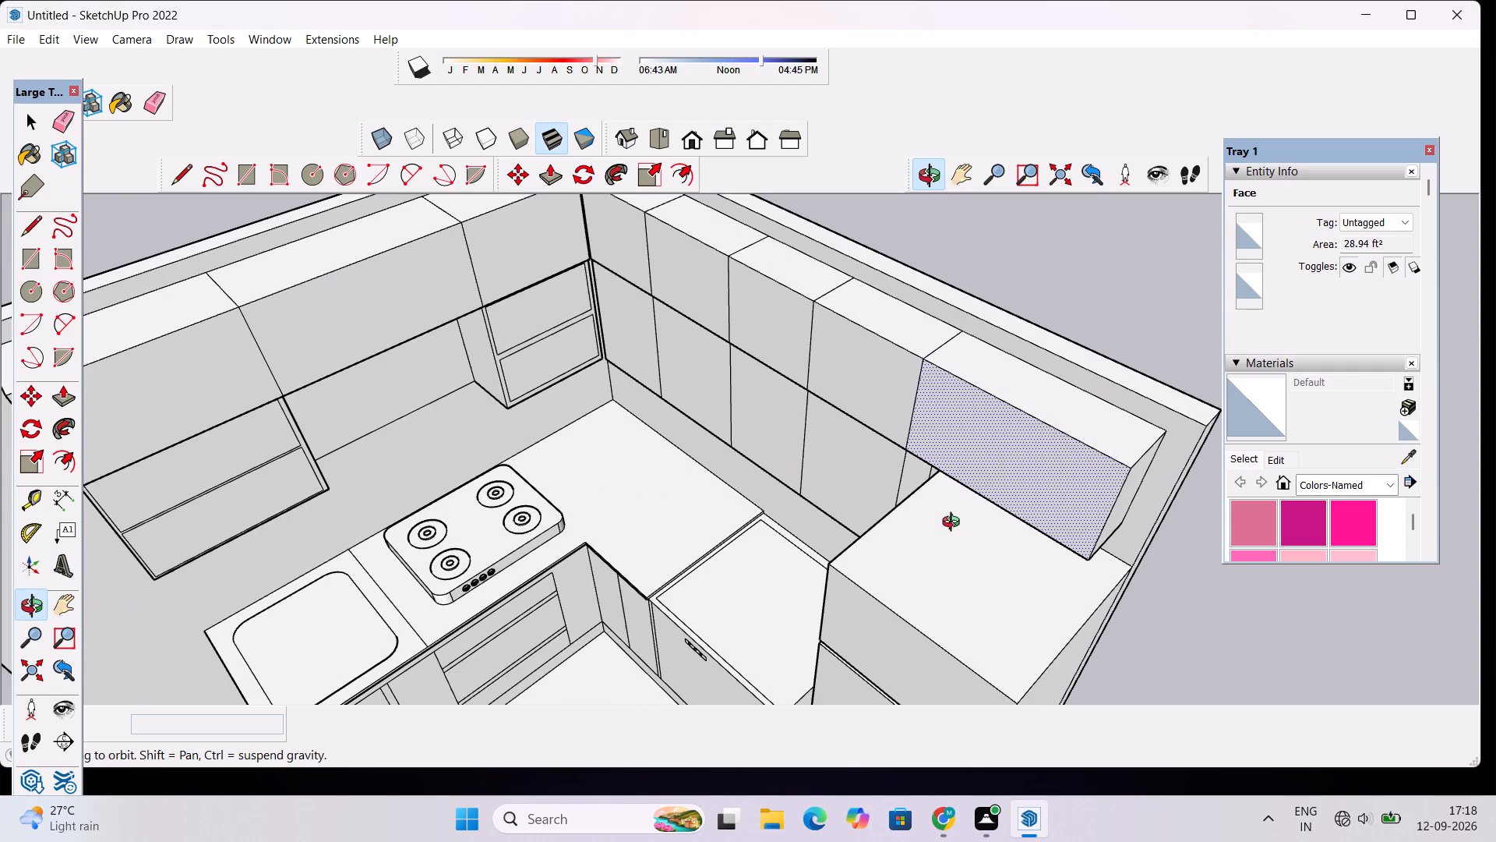
scroll(957, 519, "down", 5)
left_click_drag(806, 576, 870, 510)
left_click_drag(872, 501, 549, 586, "shift")
scroll(559, 557, "up", 3)
left_click_drag(449, 588, 617, 618)
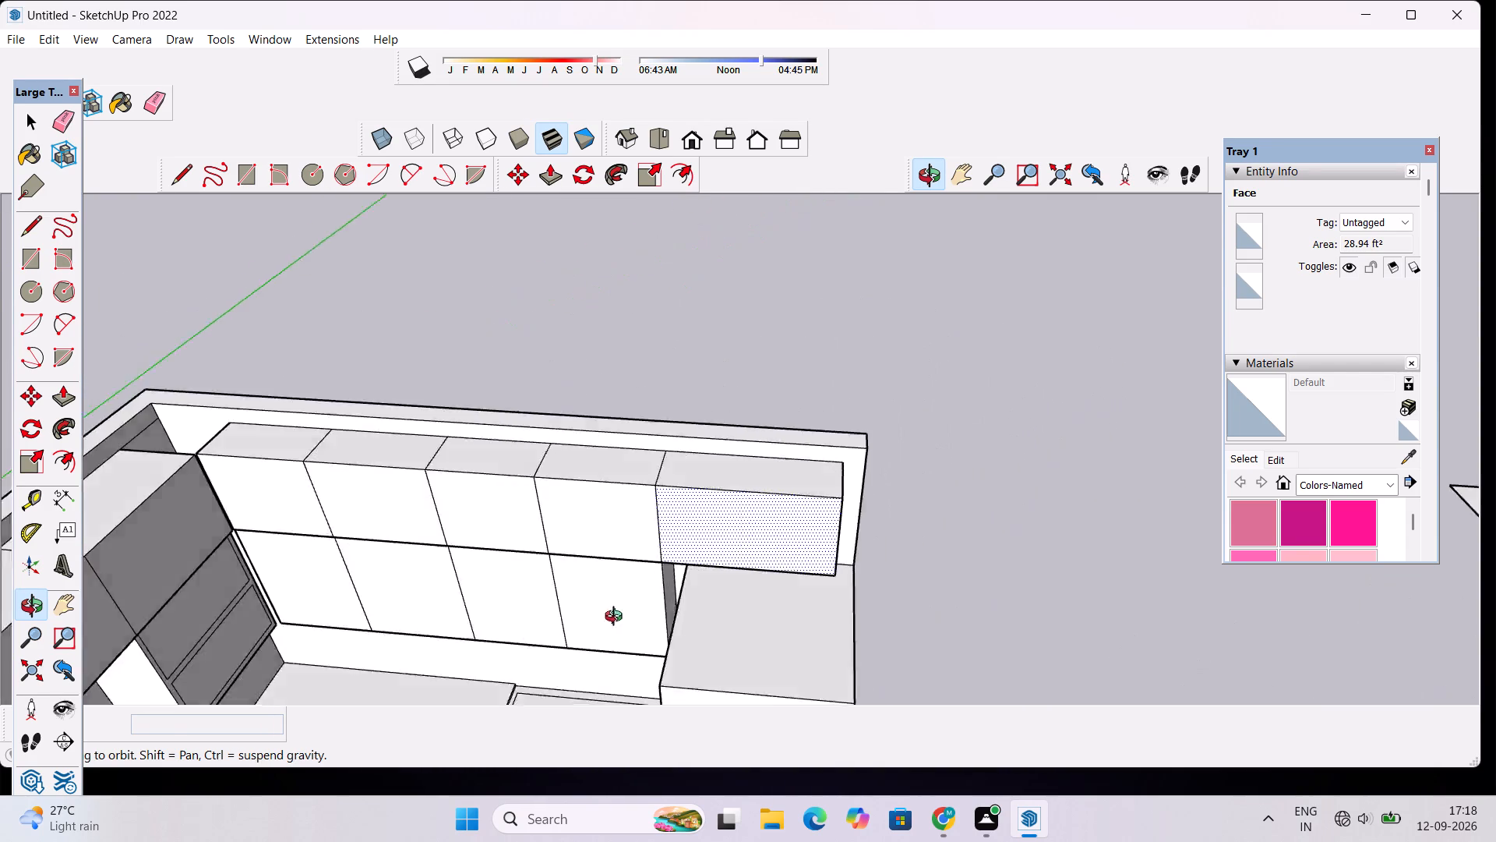
left_click_drag(617, 618, 653, 613)
scroll(736, 534, "down", 5)
left_click_drag(823, 637, 813, 631)
scroll(802, 610, "down", 4)
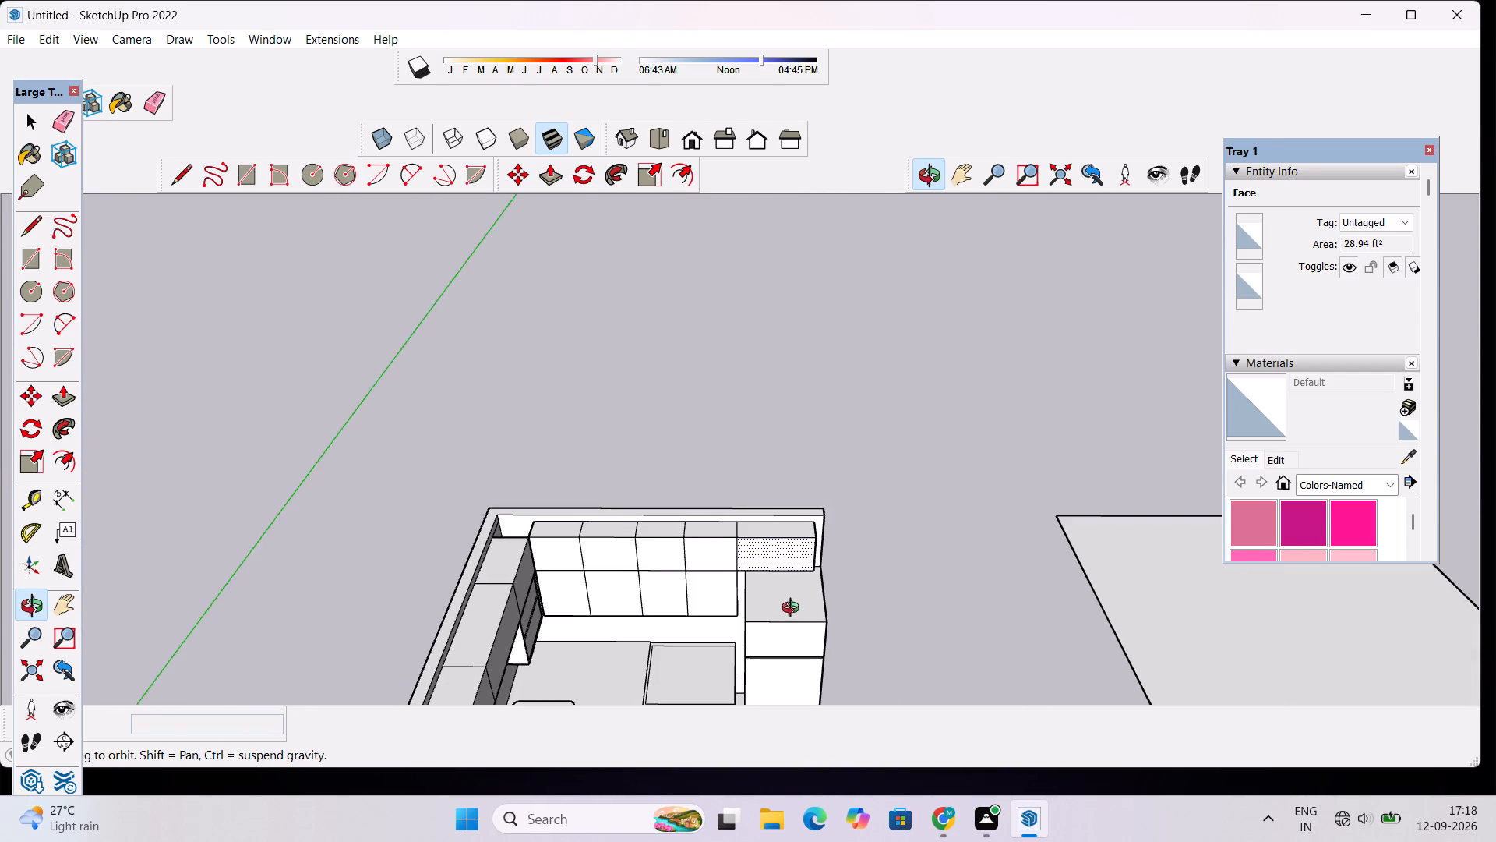
scroll(792, 610, "up", 4)
left_click_drag(823, 603, 633, 599)
scroll(624, 588, "down", 5, "shift")
left_click_drag(800, 606, 563, 587)
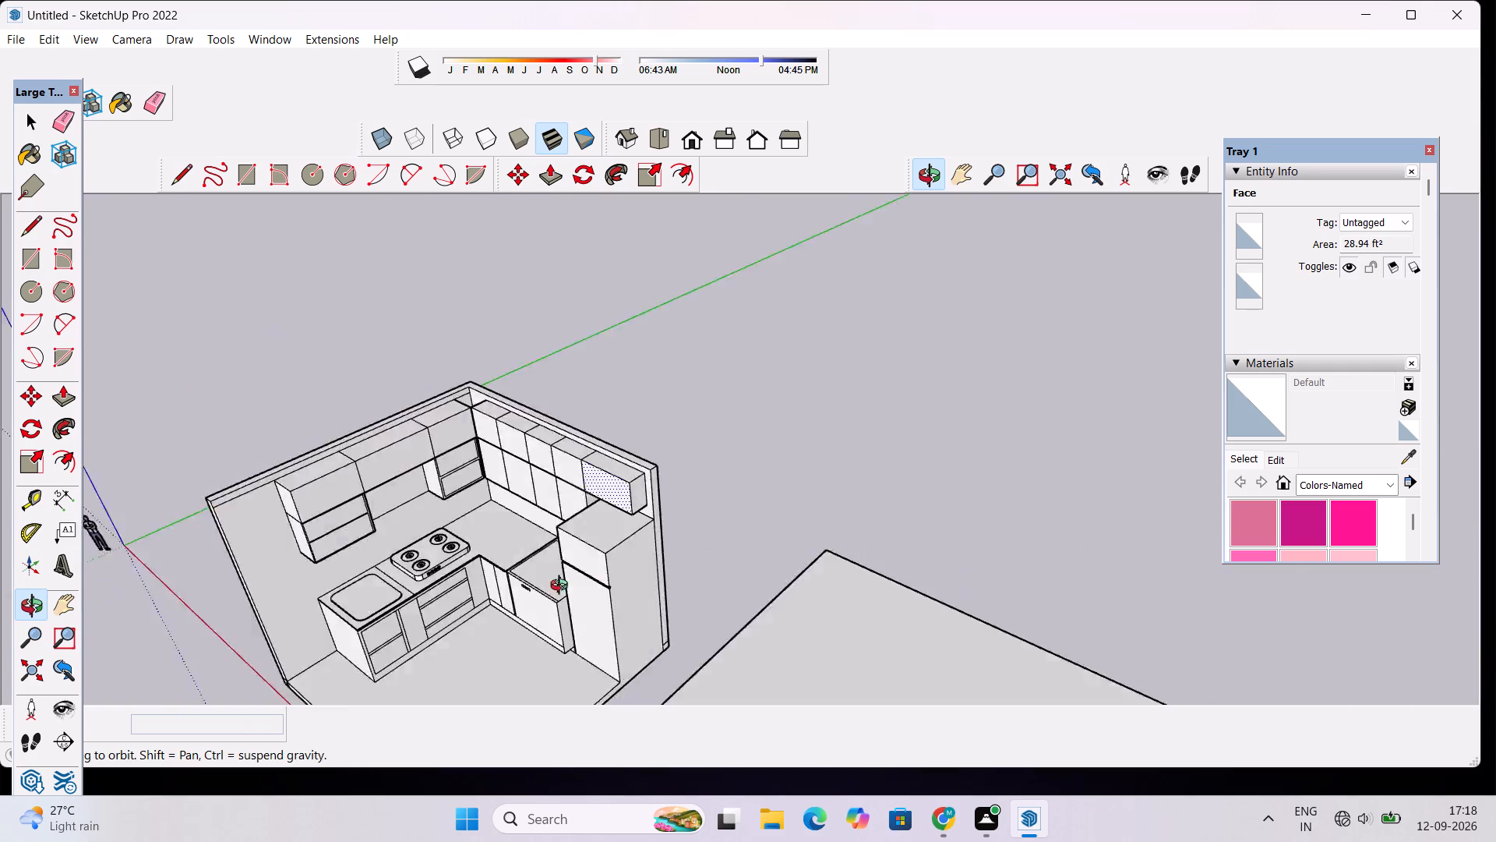
left_click_drag(563, 587, 516, 563)
scroll(448, 505, "up", 4)
left_click_drag(447, 504, 650, 593, "shift")
scroll(652, 591, "up", 3)
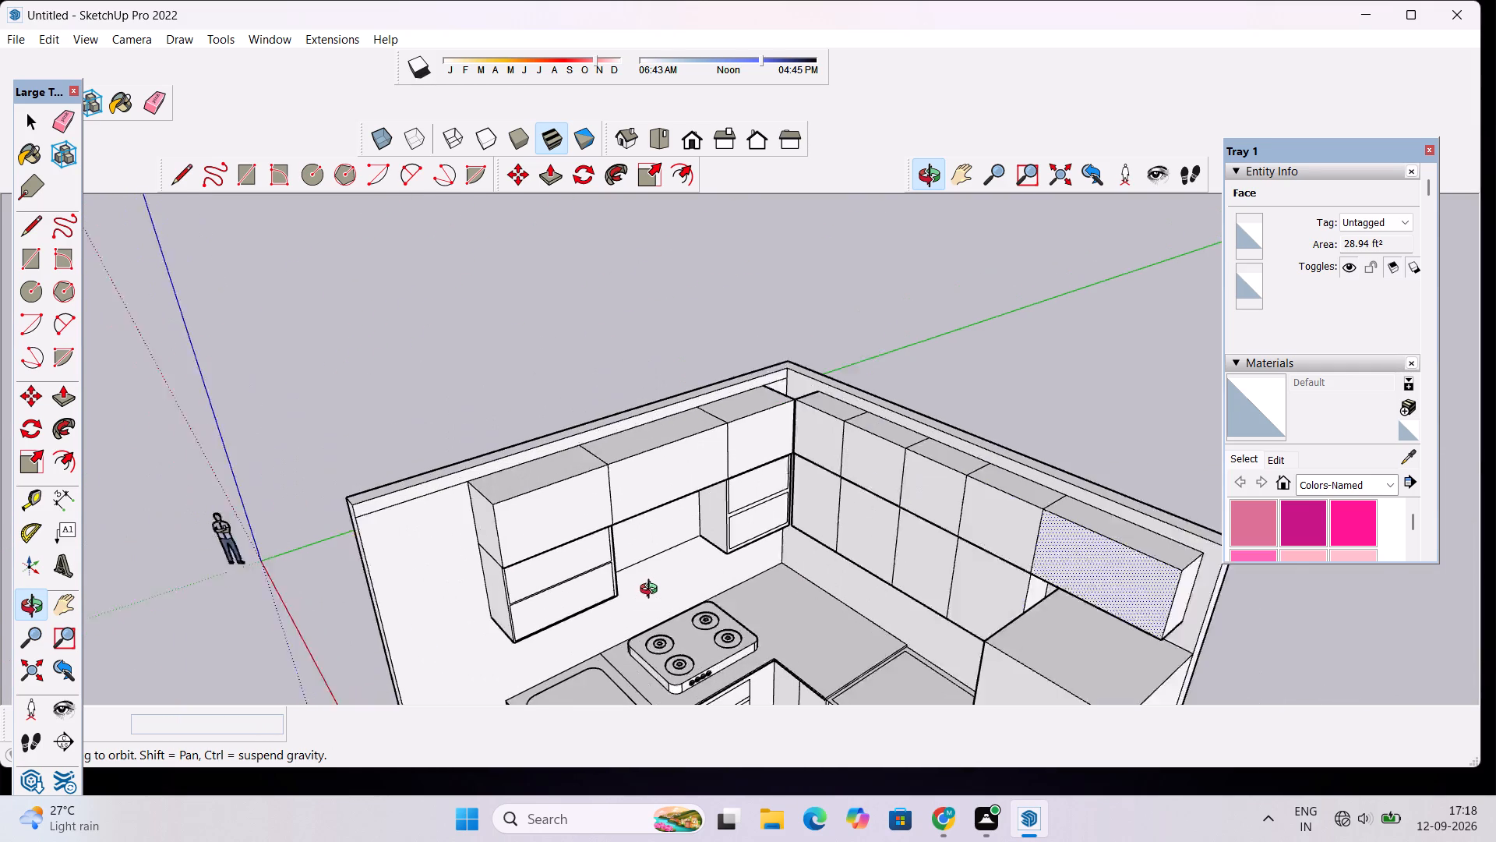
scroll(652, 591, "up", 1)
left_click_drag(651, 629, 663, 593)
scroll(676, 560, "down", 4)
left_click_drag(592, 587, 831, 616)
scroll(880, 582, "down", 5)
left_click_drag(999, 596, 847, 618, "shift")
scroll(781, 631, "down", 4)
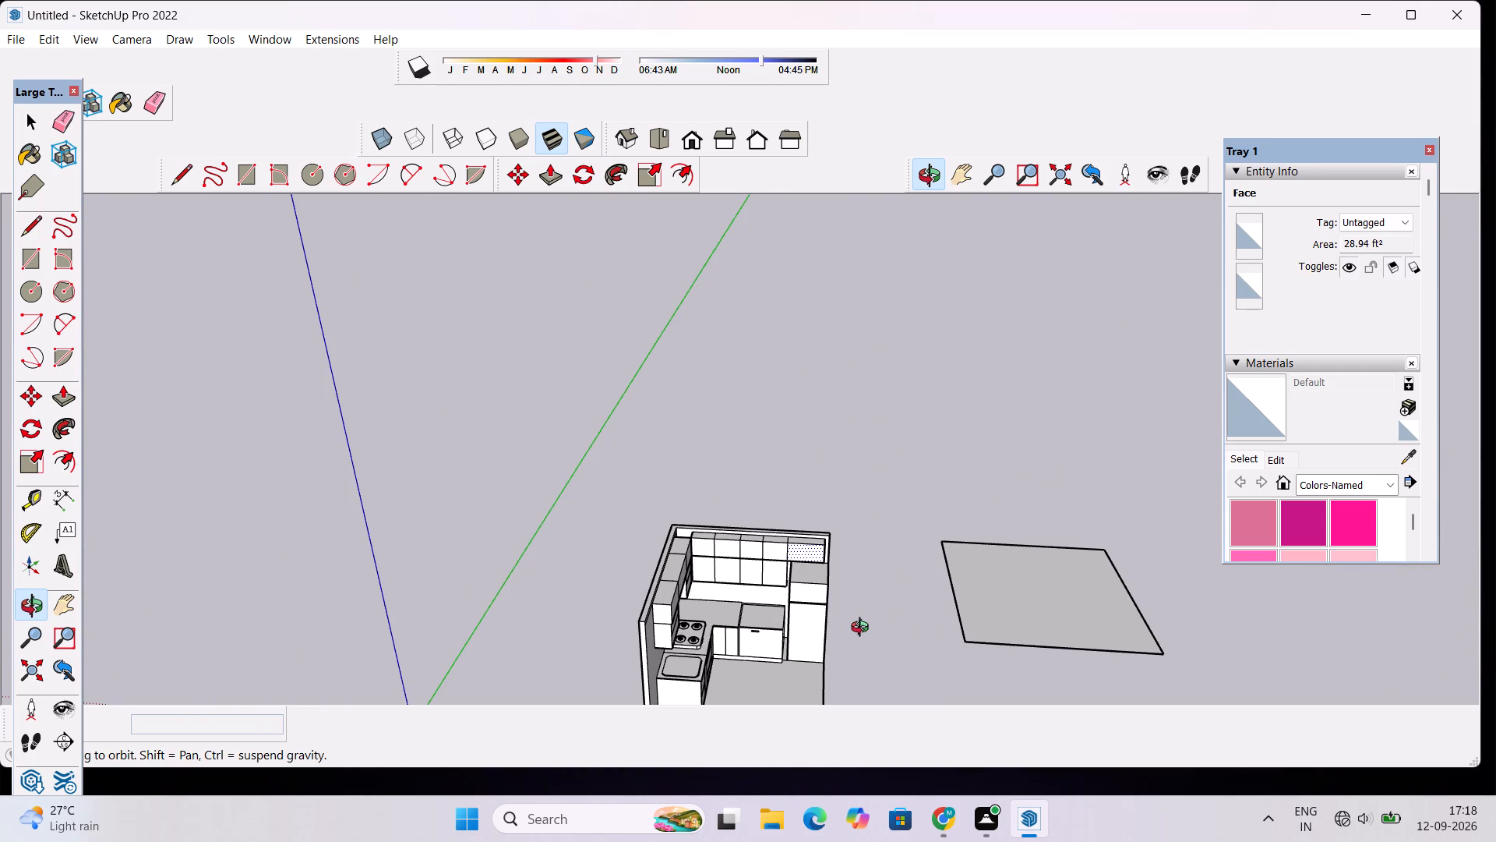
left_click_drag(918, 638, 846, 646)
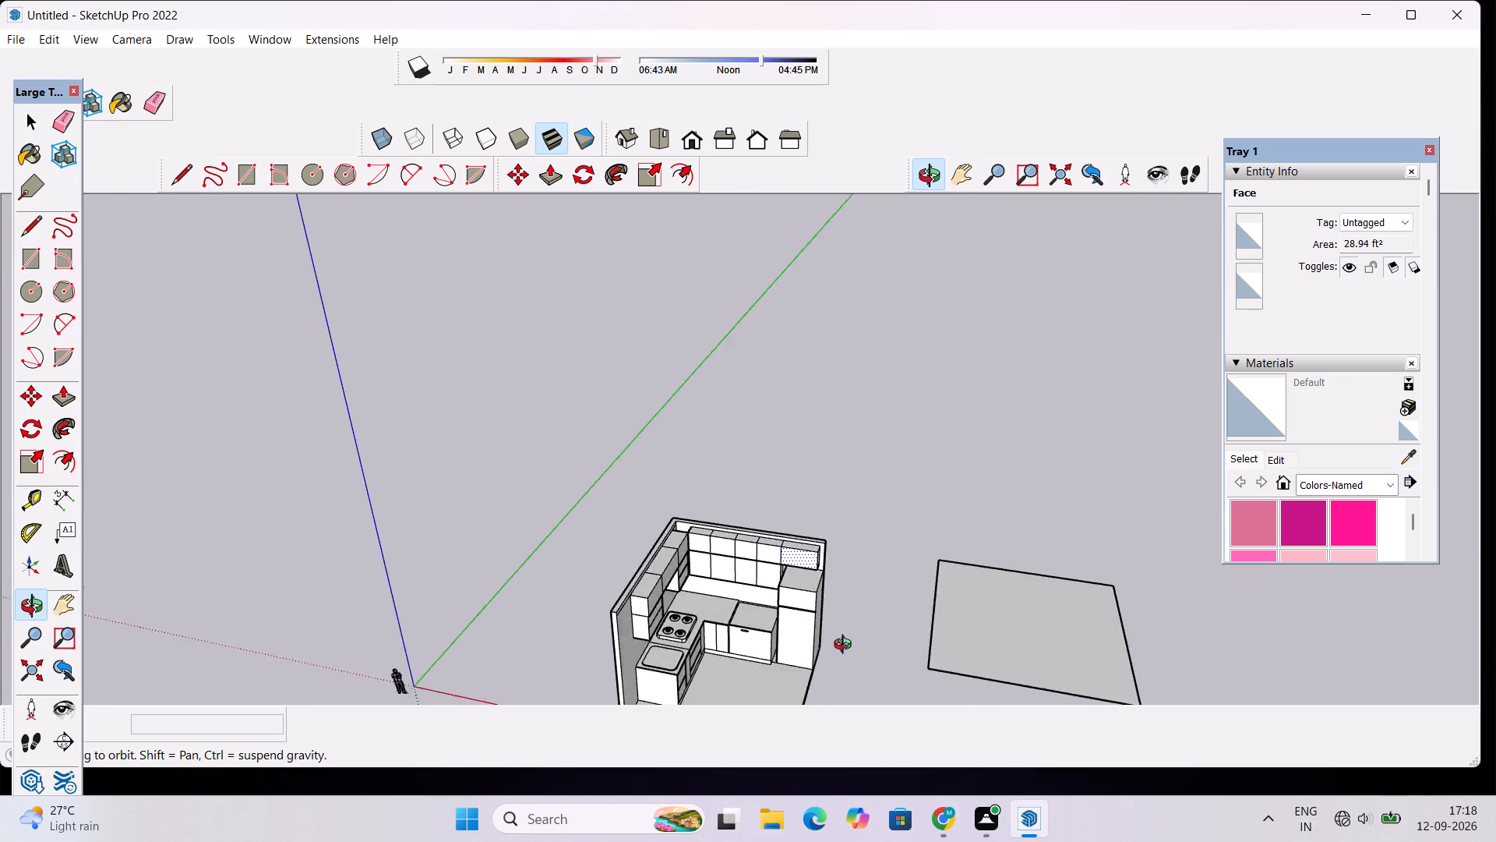
left_click_drag(846, 646, 520, 604)
Erase the horizontal line along the bottom of the recessed wall between the two framed wall cabinets above the cooktop.
scroll(698, 543, "up", 4)
scroll(618, 569, "up", 7)
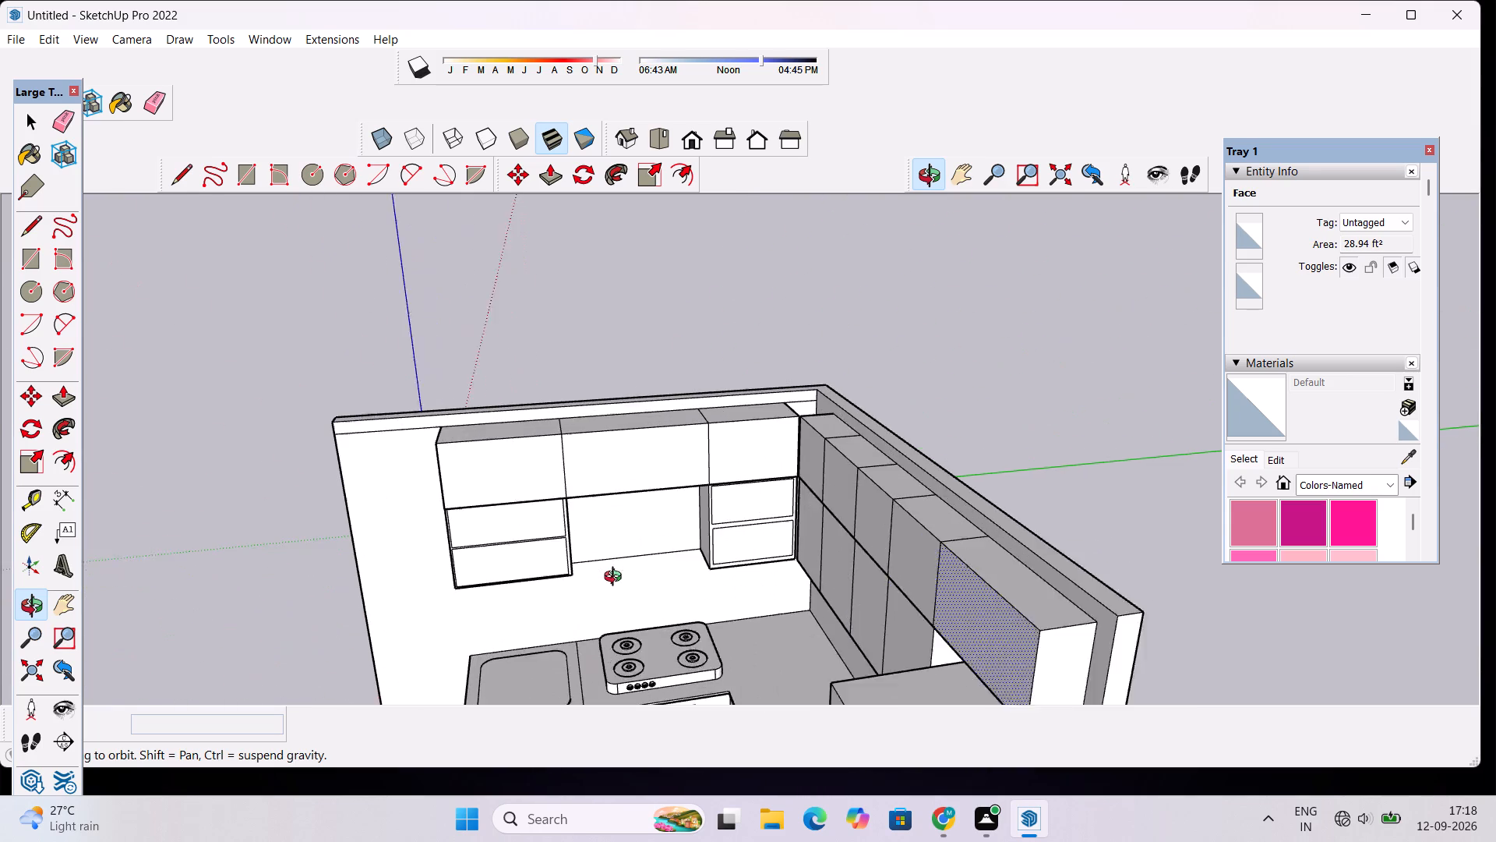
scroll(616, 578, "up", 1)
left_click_drag(646, 622, 619, 547)
scroll(619, 547, "up", 8)
left_click_drag(619, 547, 581, 564)
scroll(579, 579, "up", 3)
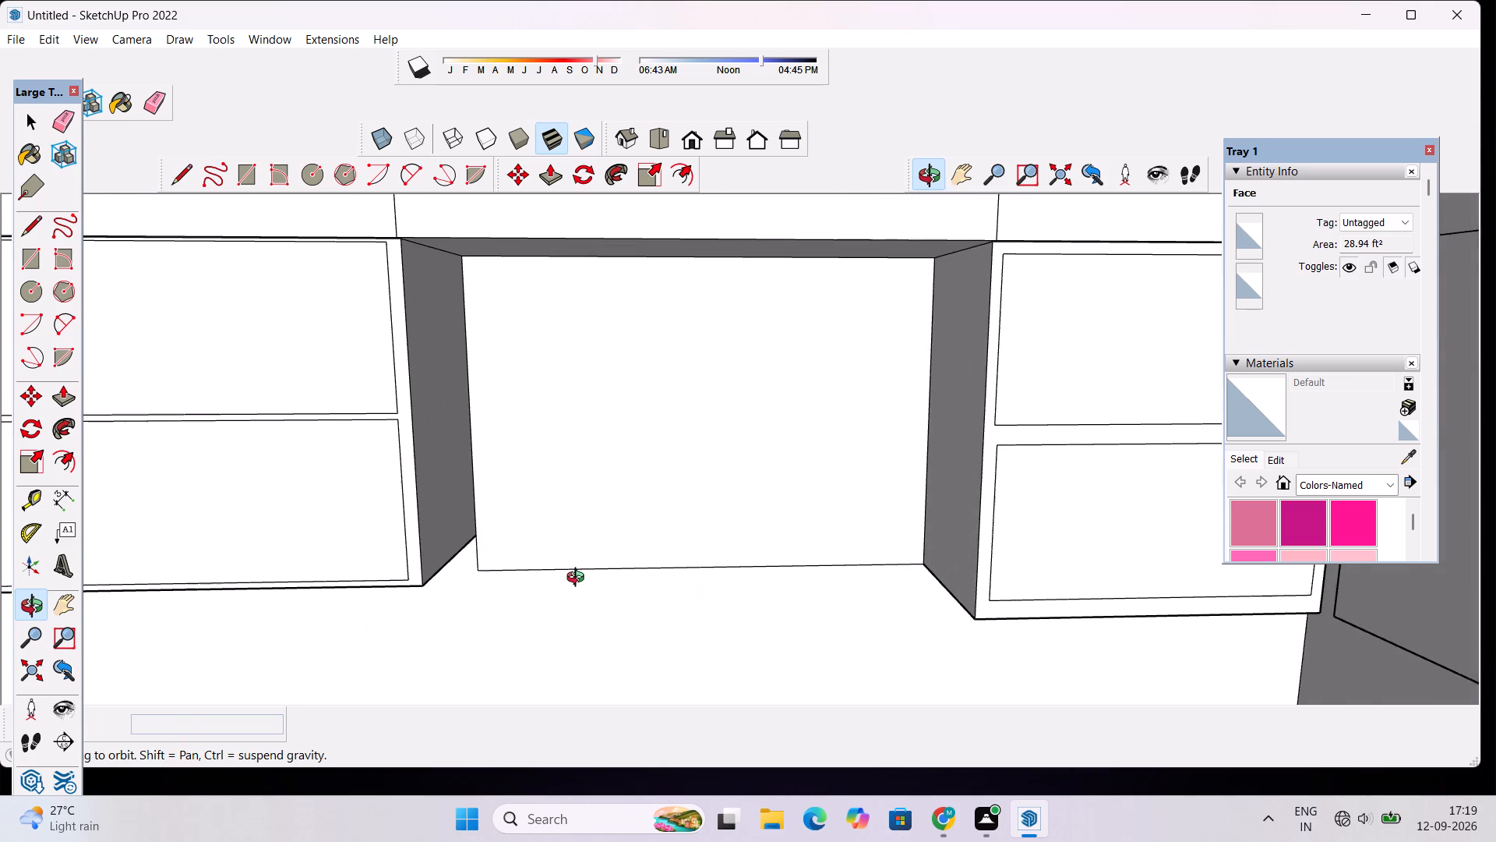
scroll(579, 579, "up", 1)
key("space")
key("e")
left_click_drag(591, 547, 586, 556)
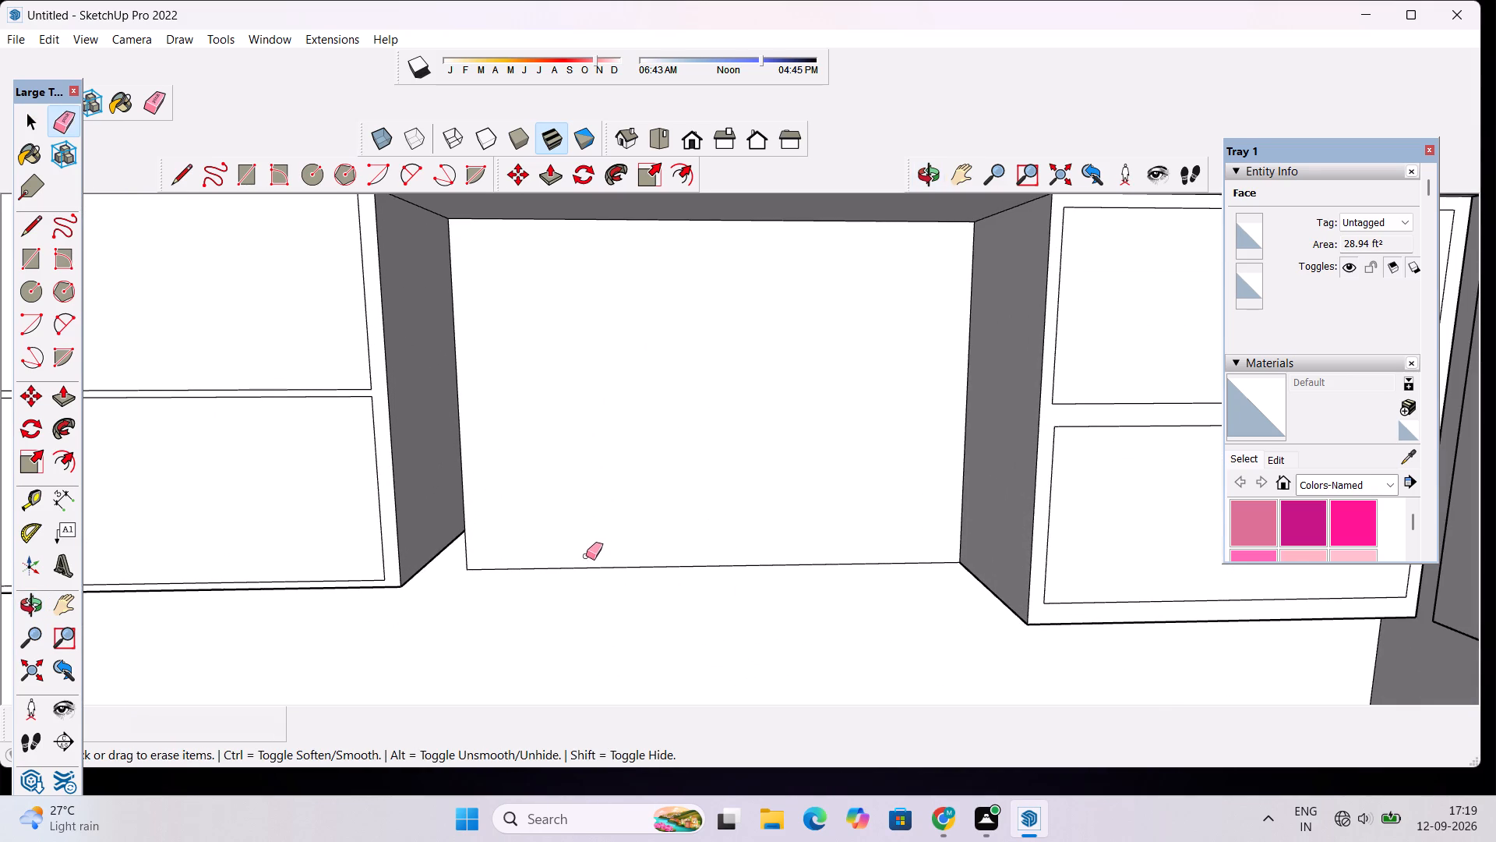
left_click_drag(586, 556, 573, 577)
left_click(470, 556)
left_click_drag(467, 568, 464, 577)
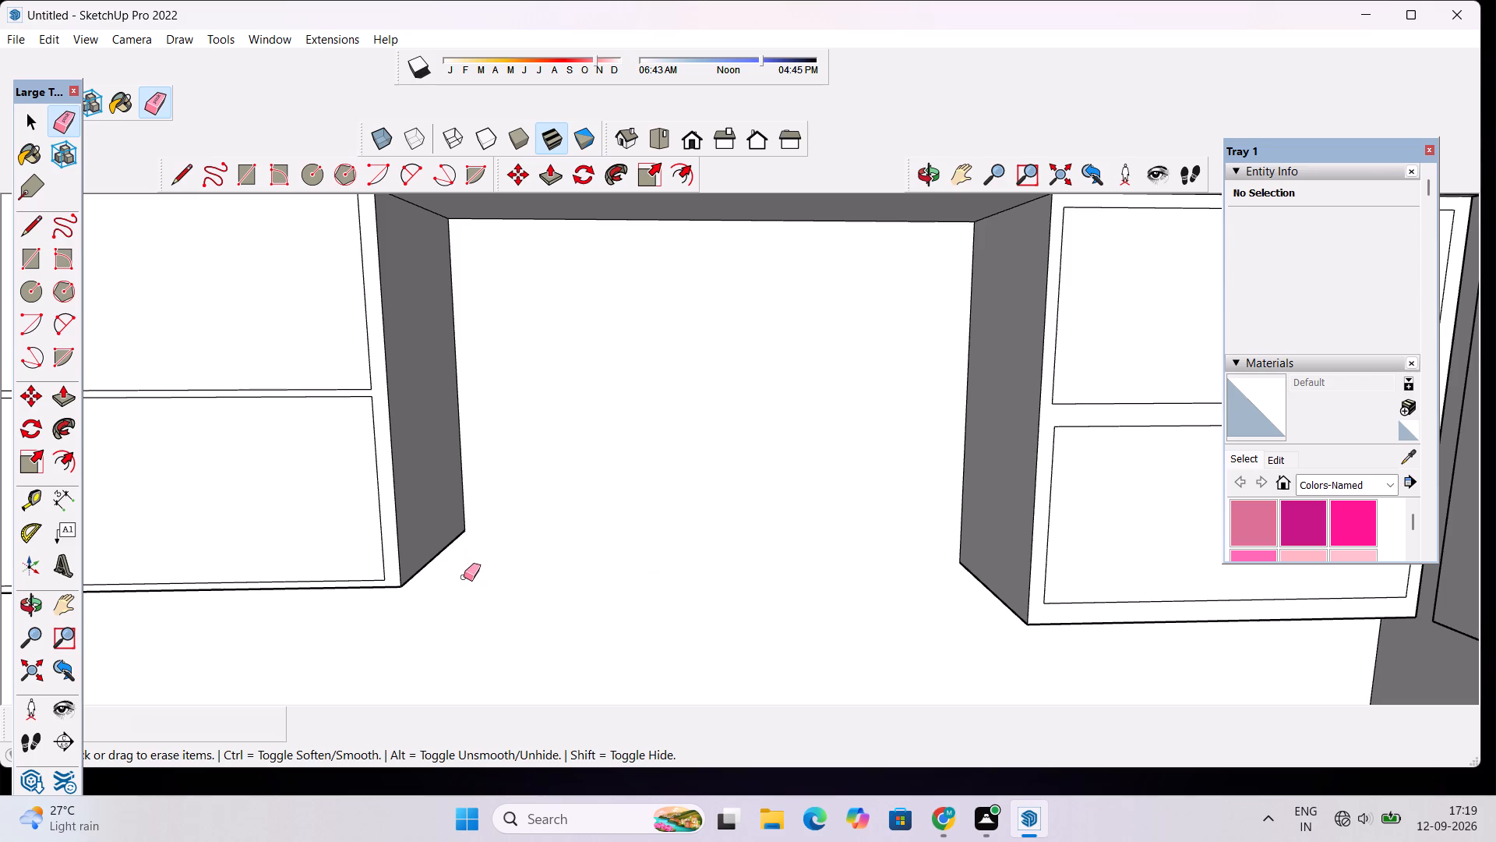
key("space")
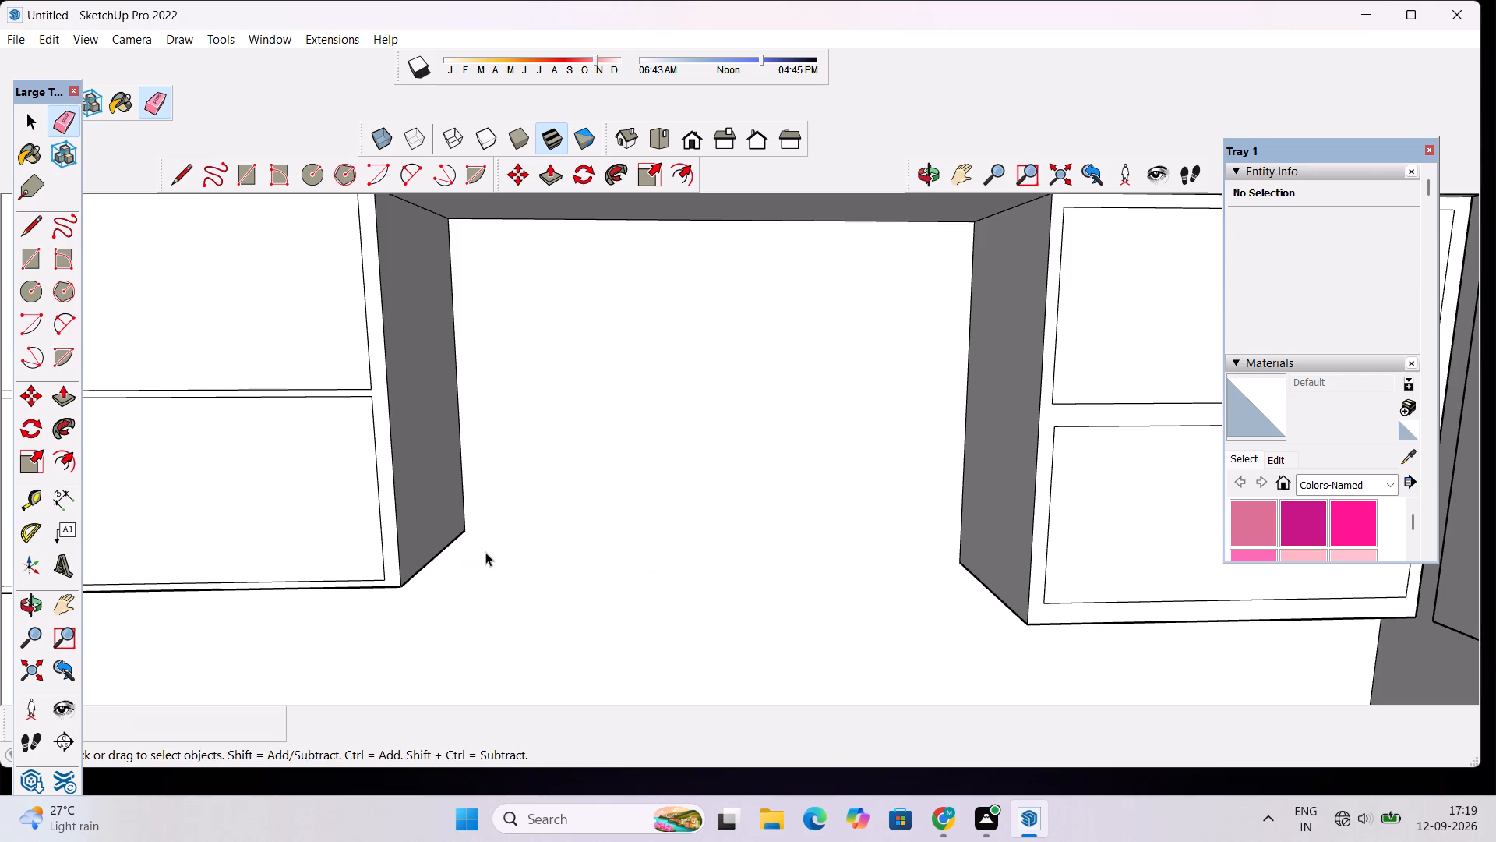
Draw a horizontal line about 8' 10 1/8" long across the recess between the two framed wall cabinets above the cooktop.
key("l")
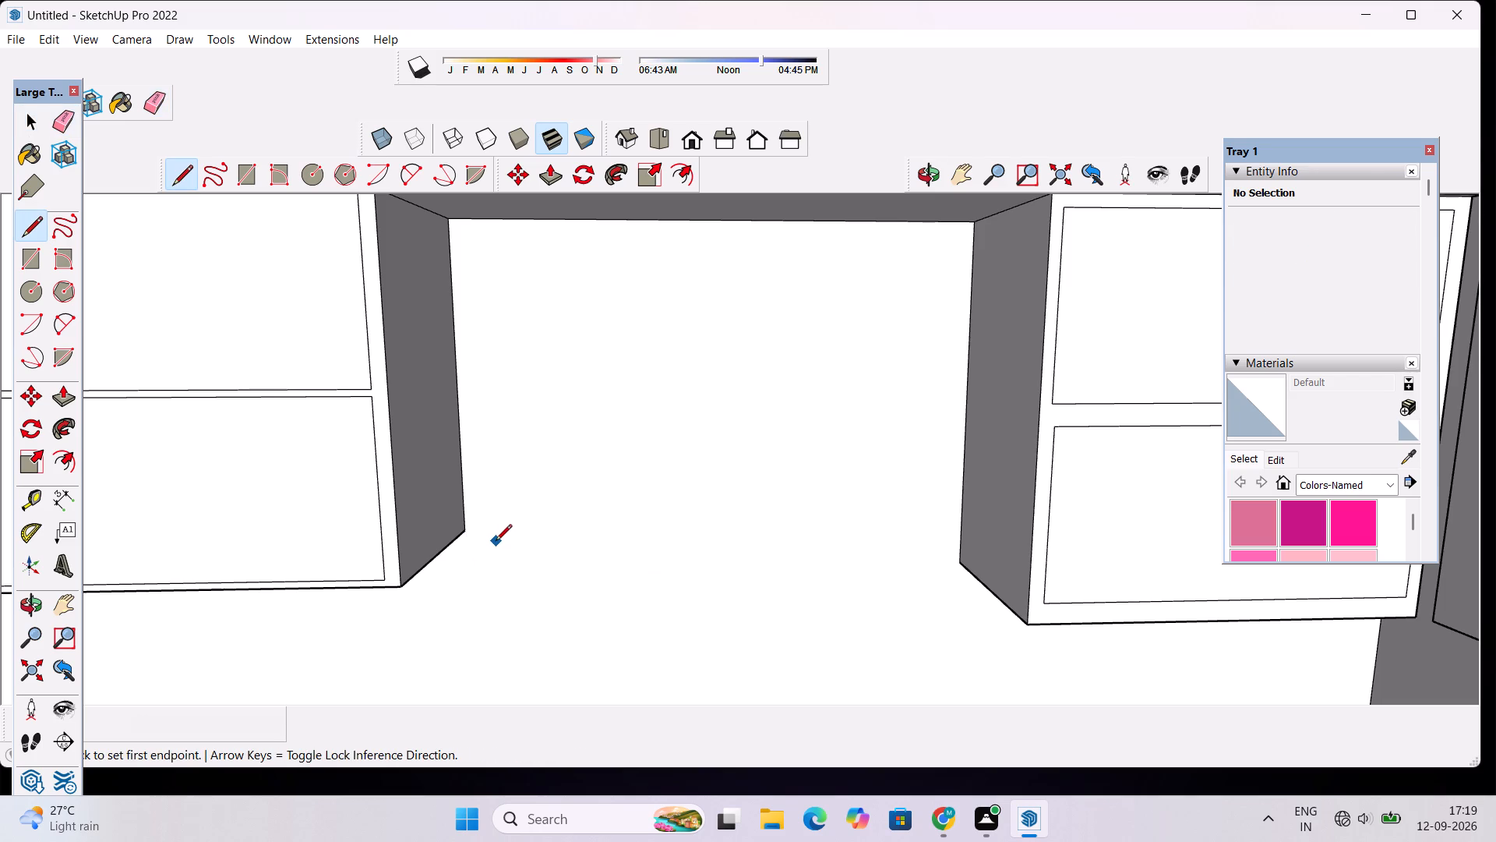
left_click(464, 446)
left_click(967, 439)
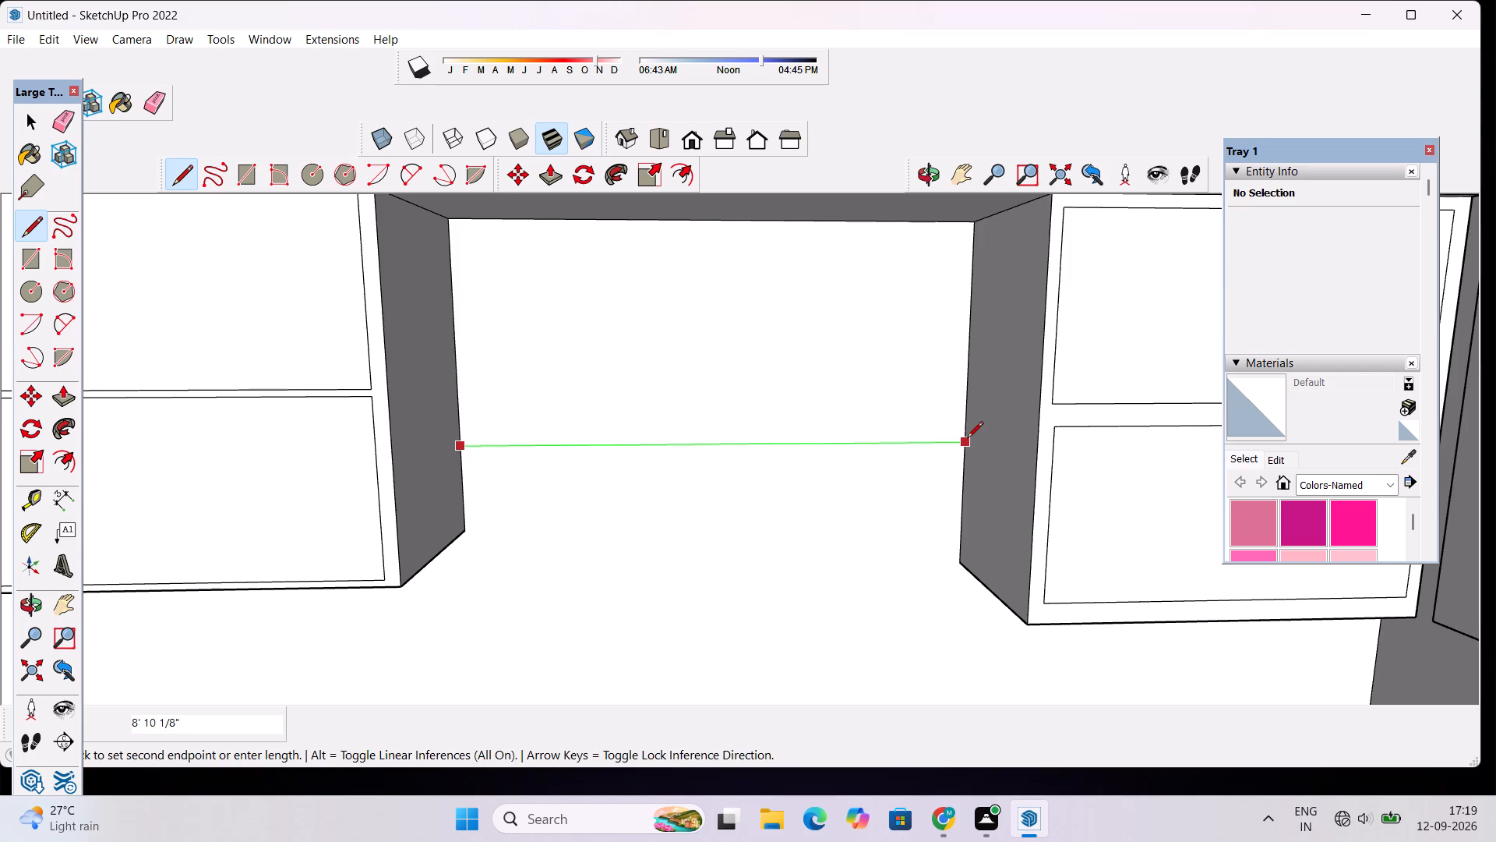
key("space")
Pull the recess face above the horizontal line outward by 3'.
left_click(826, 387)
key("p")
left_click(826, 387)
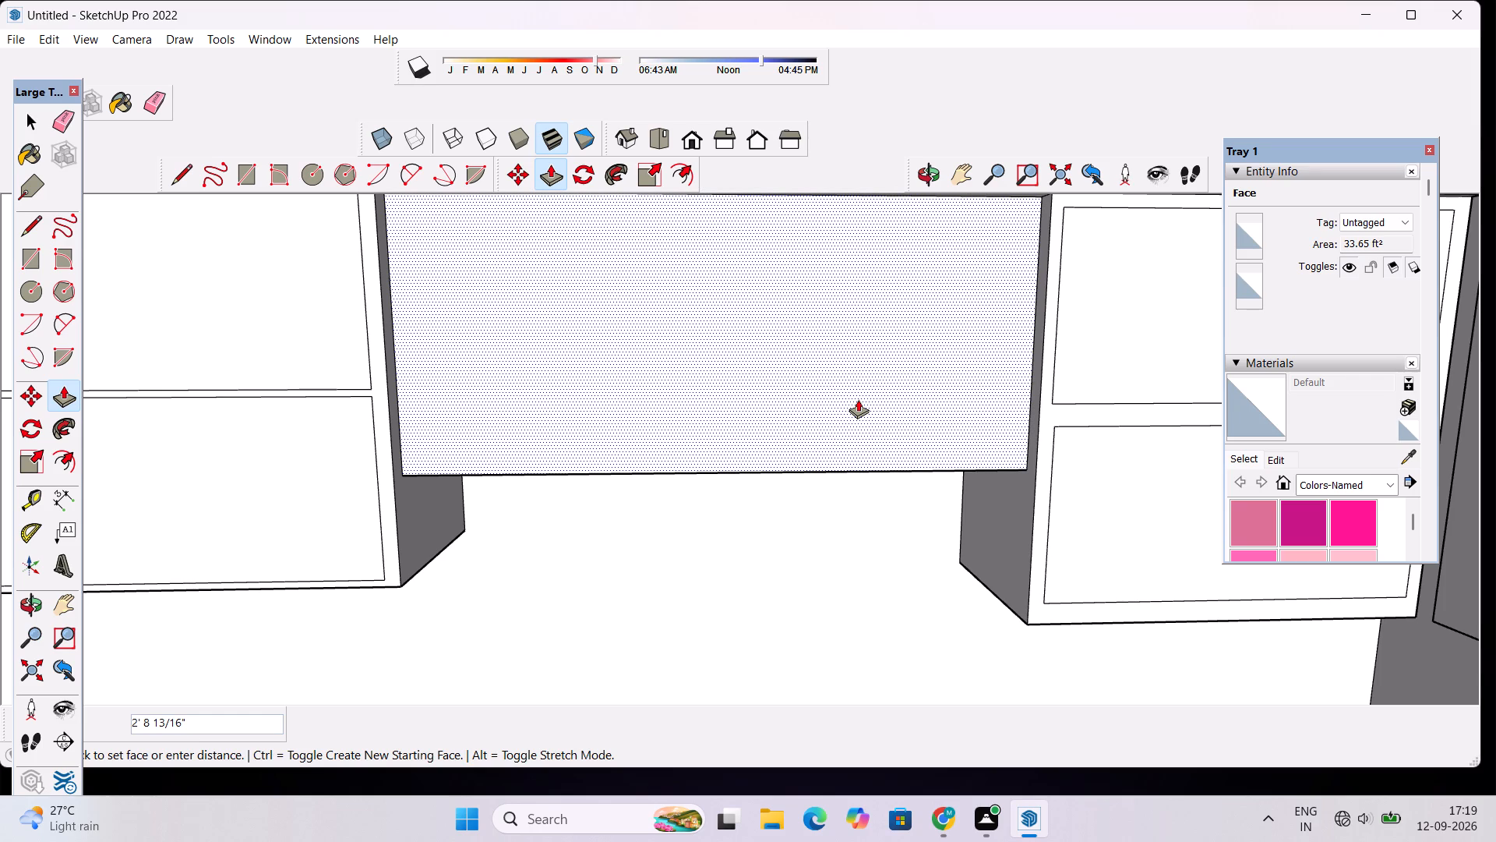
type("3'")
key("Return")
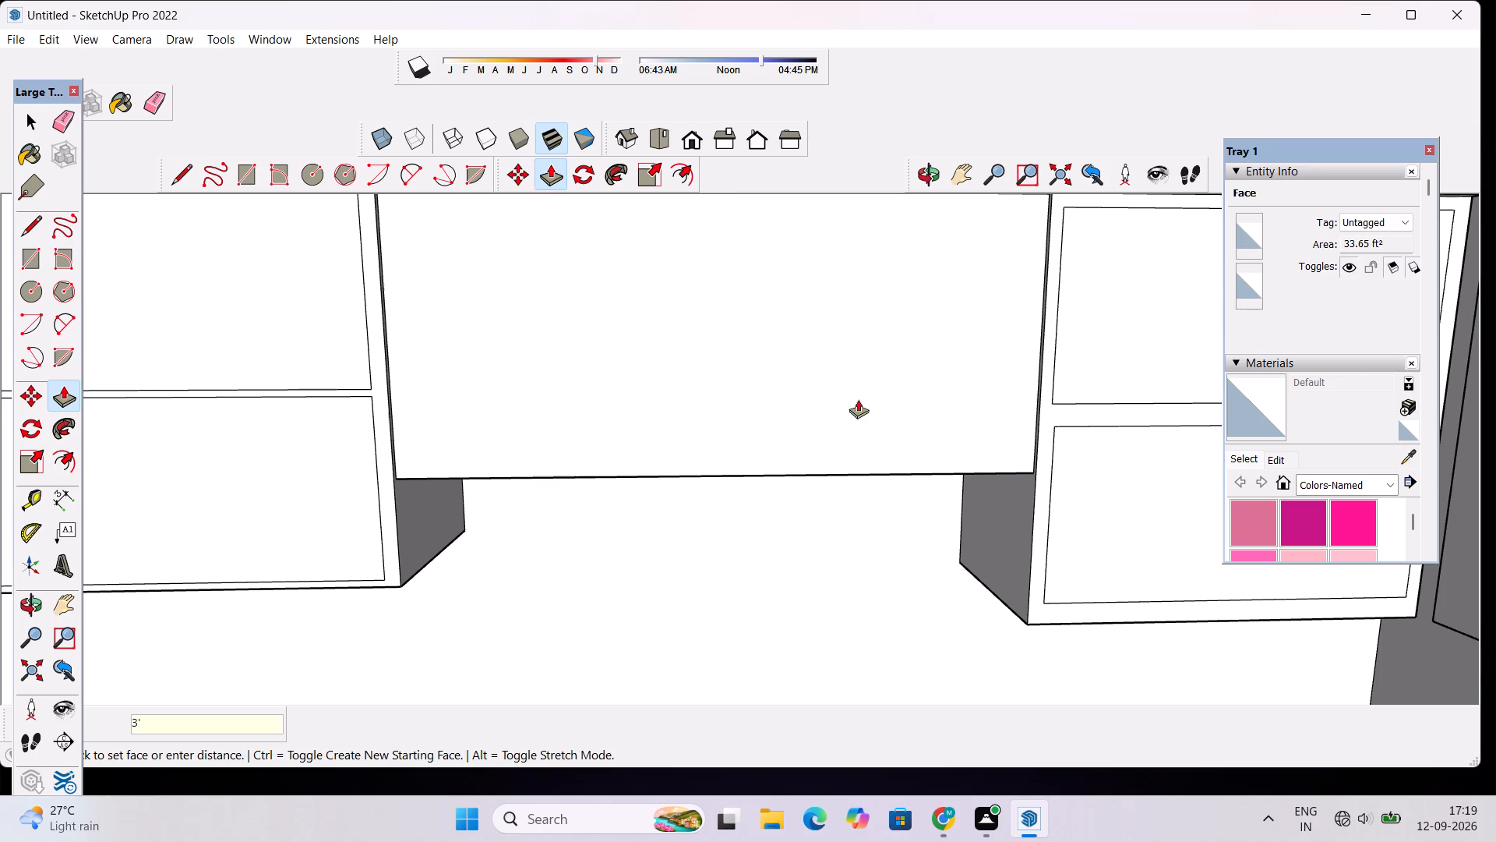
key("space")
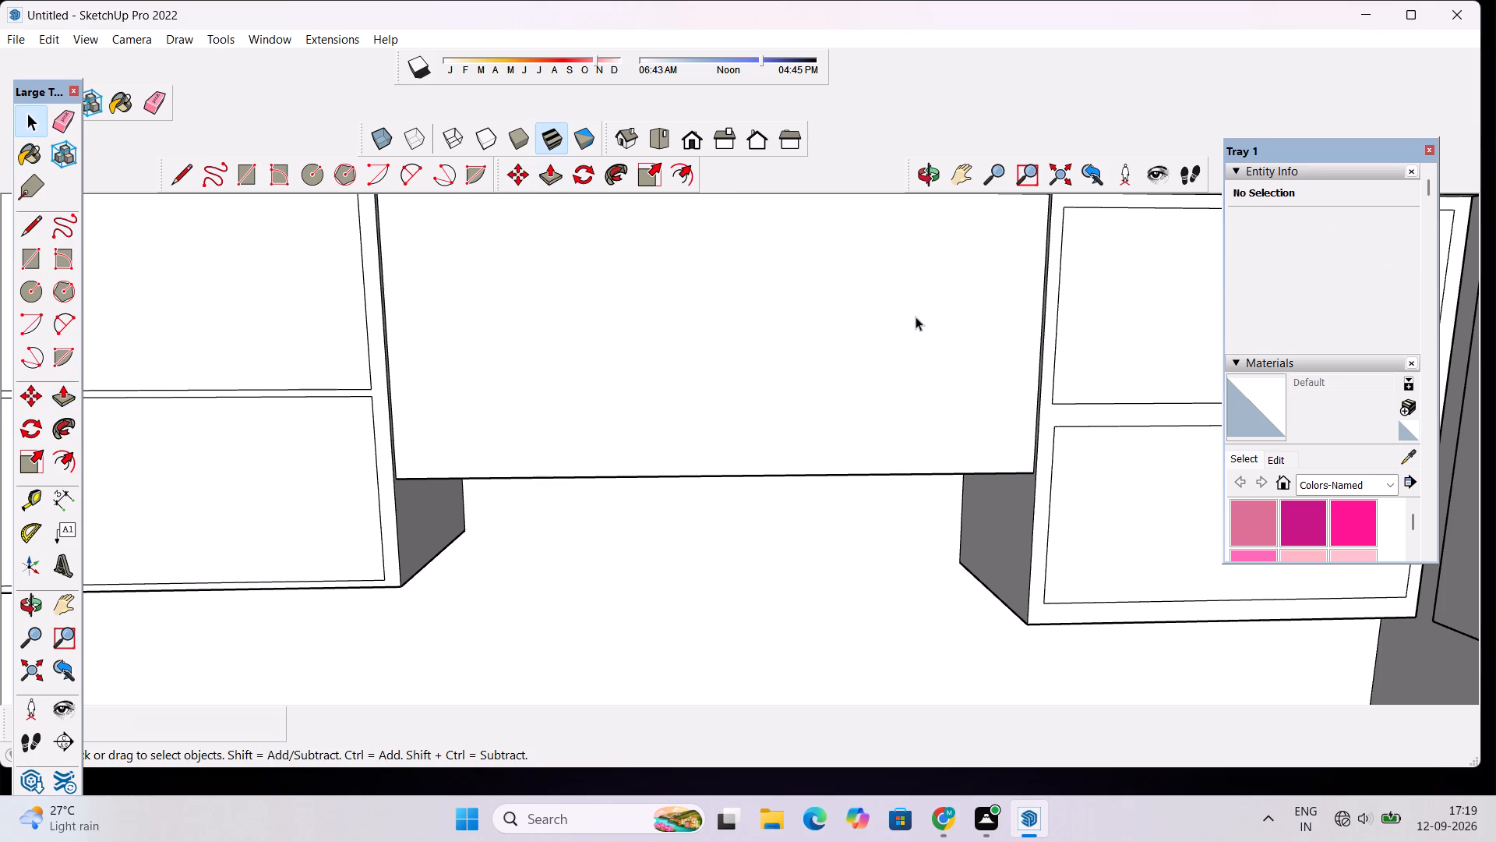
Examine the pulled box between the wall cabinets from below and from the front.
left_click(917, 179)
left_click_drag(859, 387, 857, 193)
left_click_drag(822, 433, 819, 373)
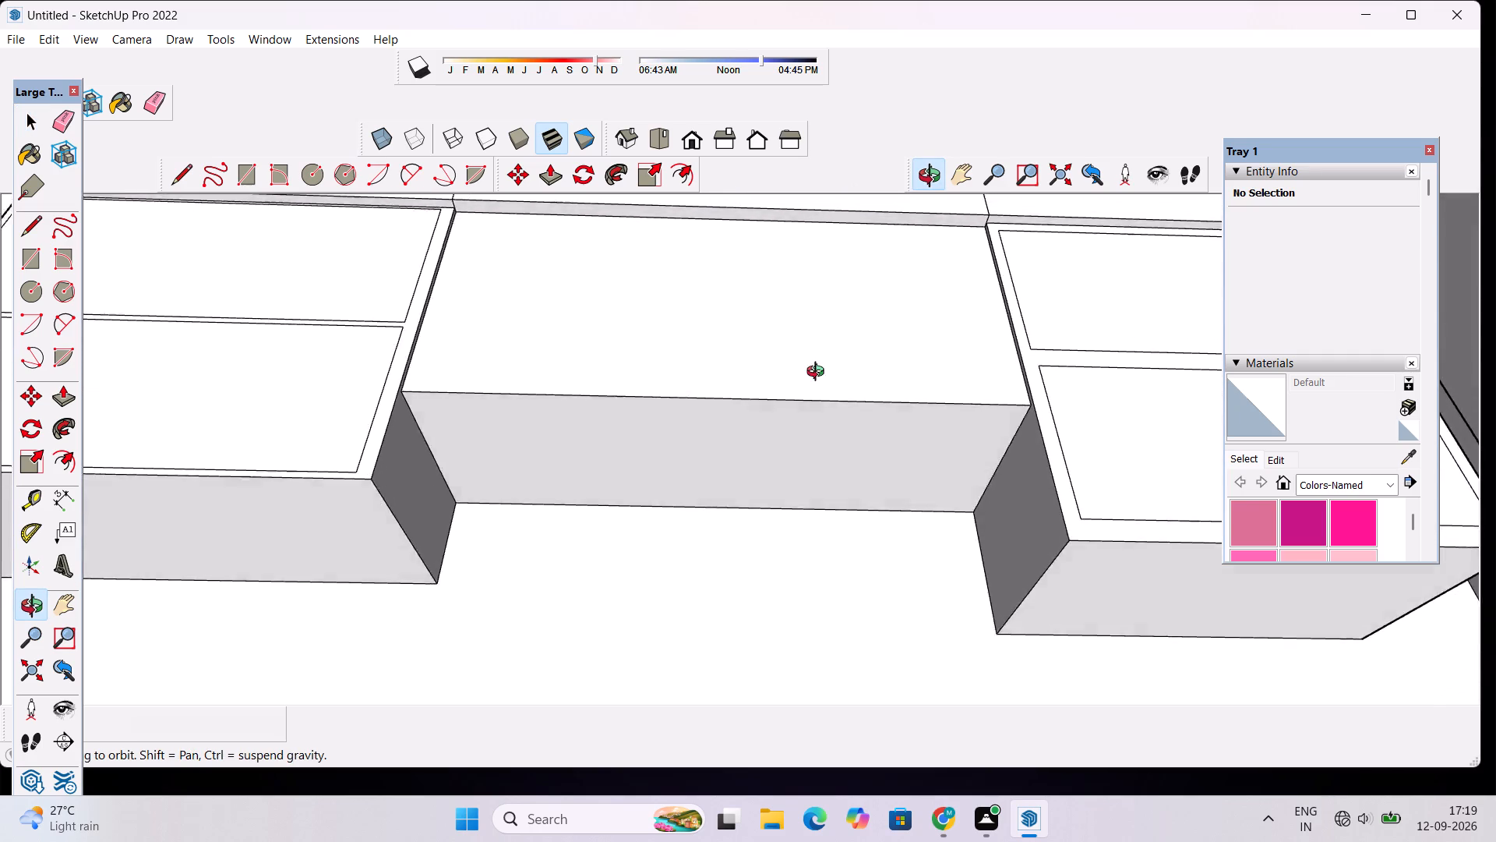
left_click_drag(819, 373, 824, 274)
left_click_drag(817, 352, 818, 428)
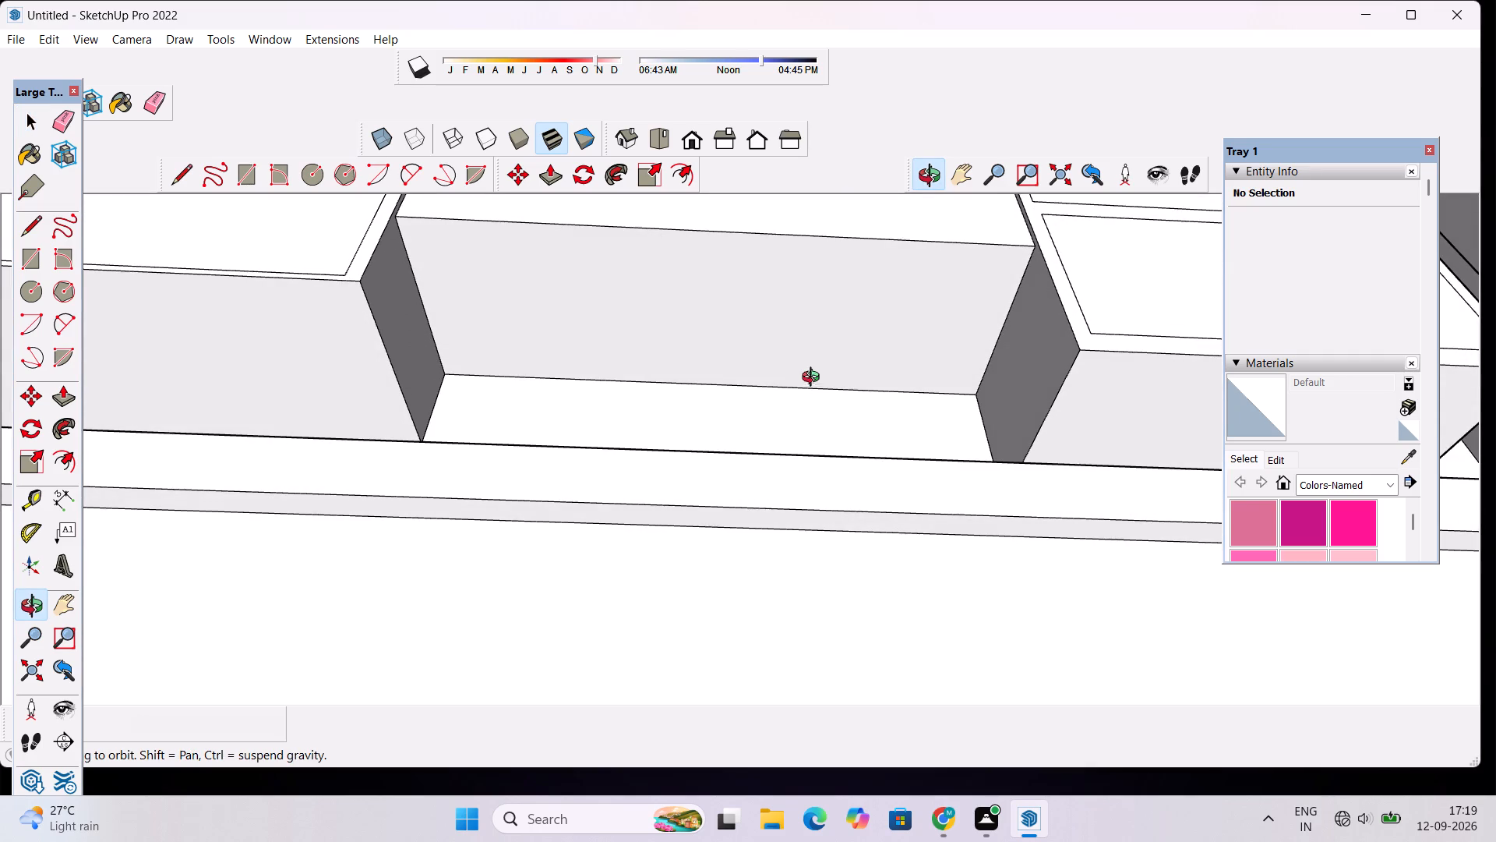
left_click_drag(813, 378, 813, 469, "shift")
scroll(757, 413, "up", 3, "shift")
left_click_drag(757, 413, 753, 440, "shift")
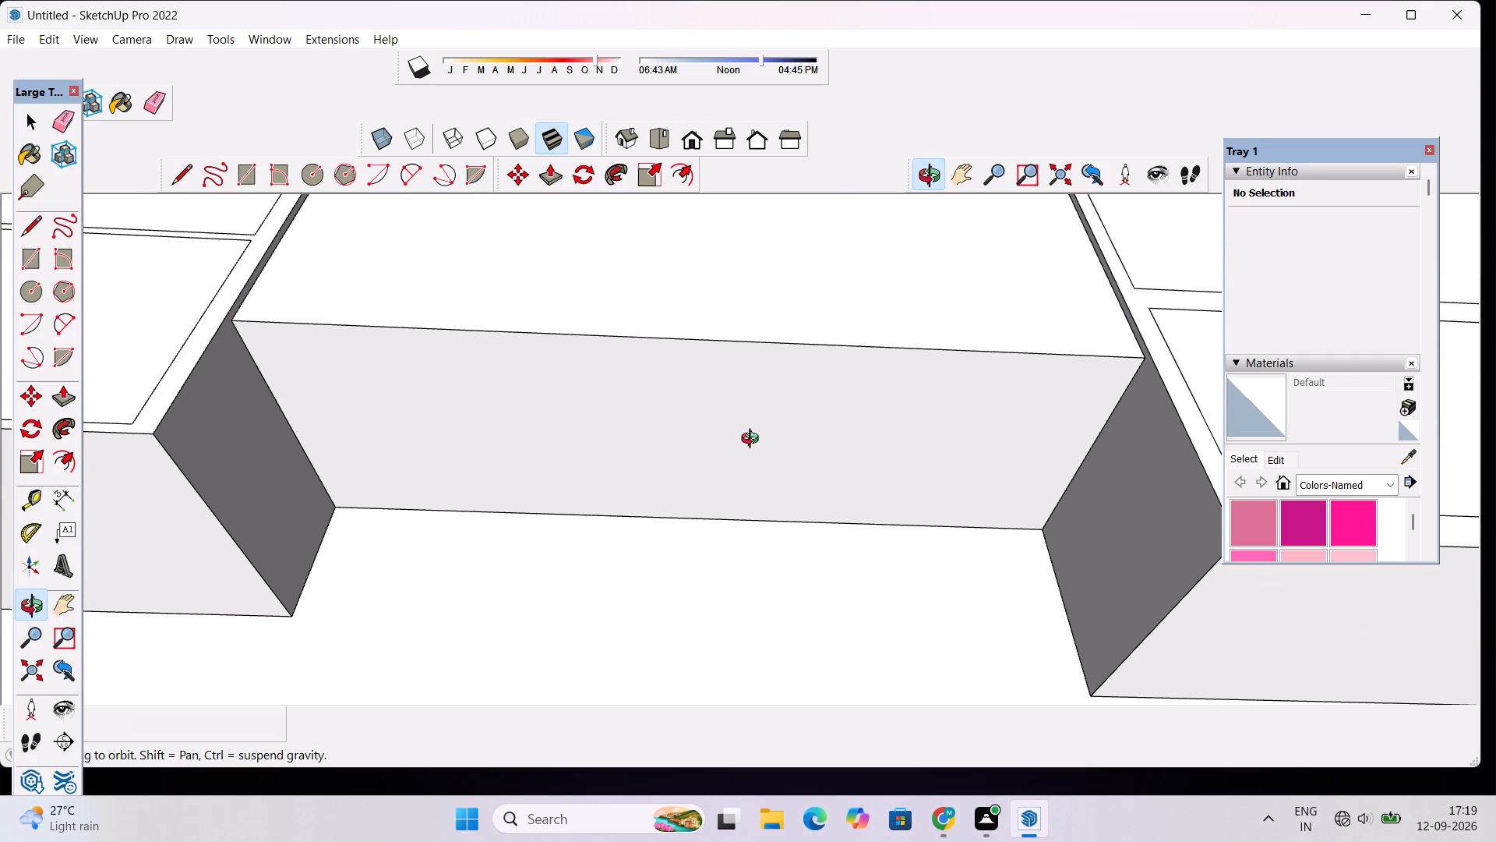
scroll(732, 448, "up", 1)
left_click_drag(732, 448, 730, 436)
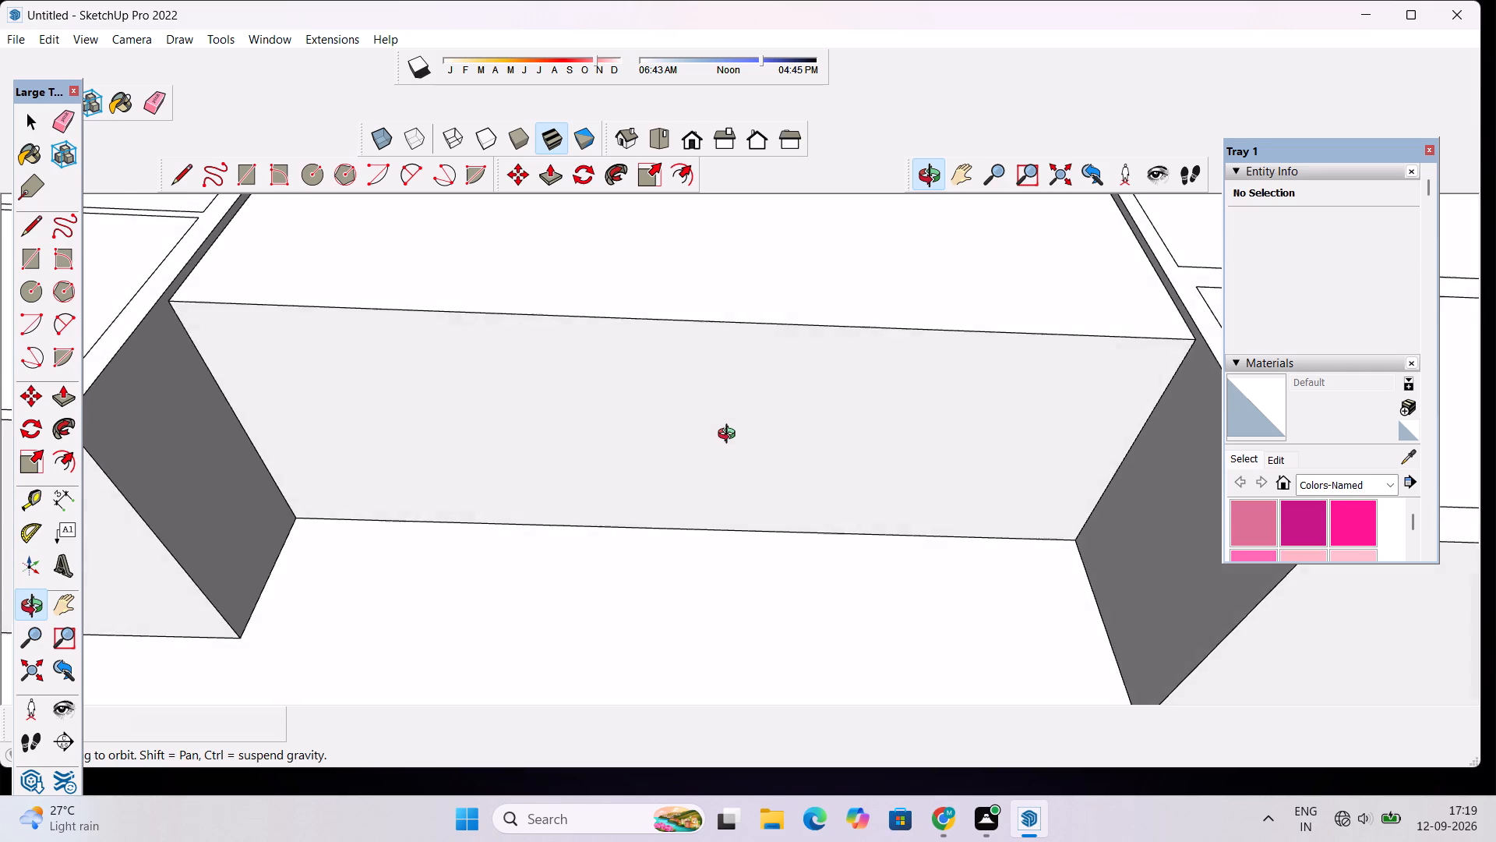
left_click_drag(730, 436, 728, 420)
scroll(725, 420, "up", 1)
scroll(709, 398, "down", 5)
left_click_drag(711, 367, 711, 387)
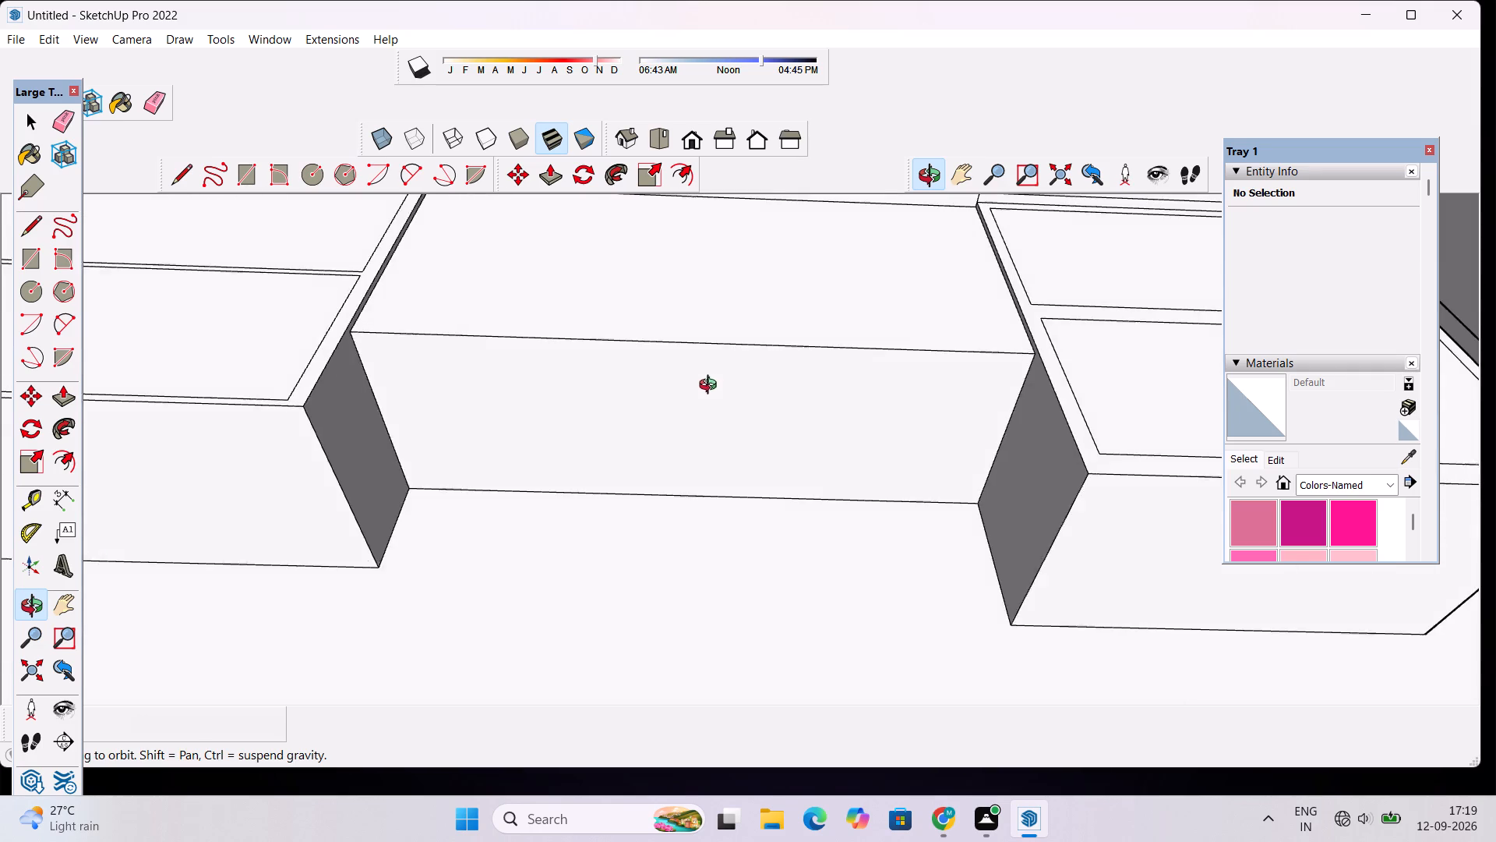
left_click_drag(711, 387, 707, 526)
scroll(707, 526, "down", 10)
left_click_drag(695, 505, 708, 592)
scroll(707, 531, "up", 5)
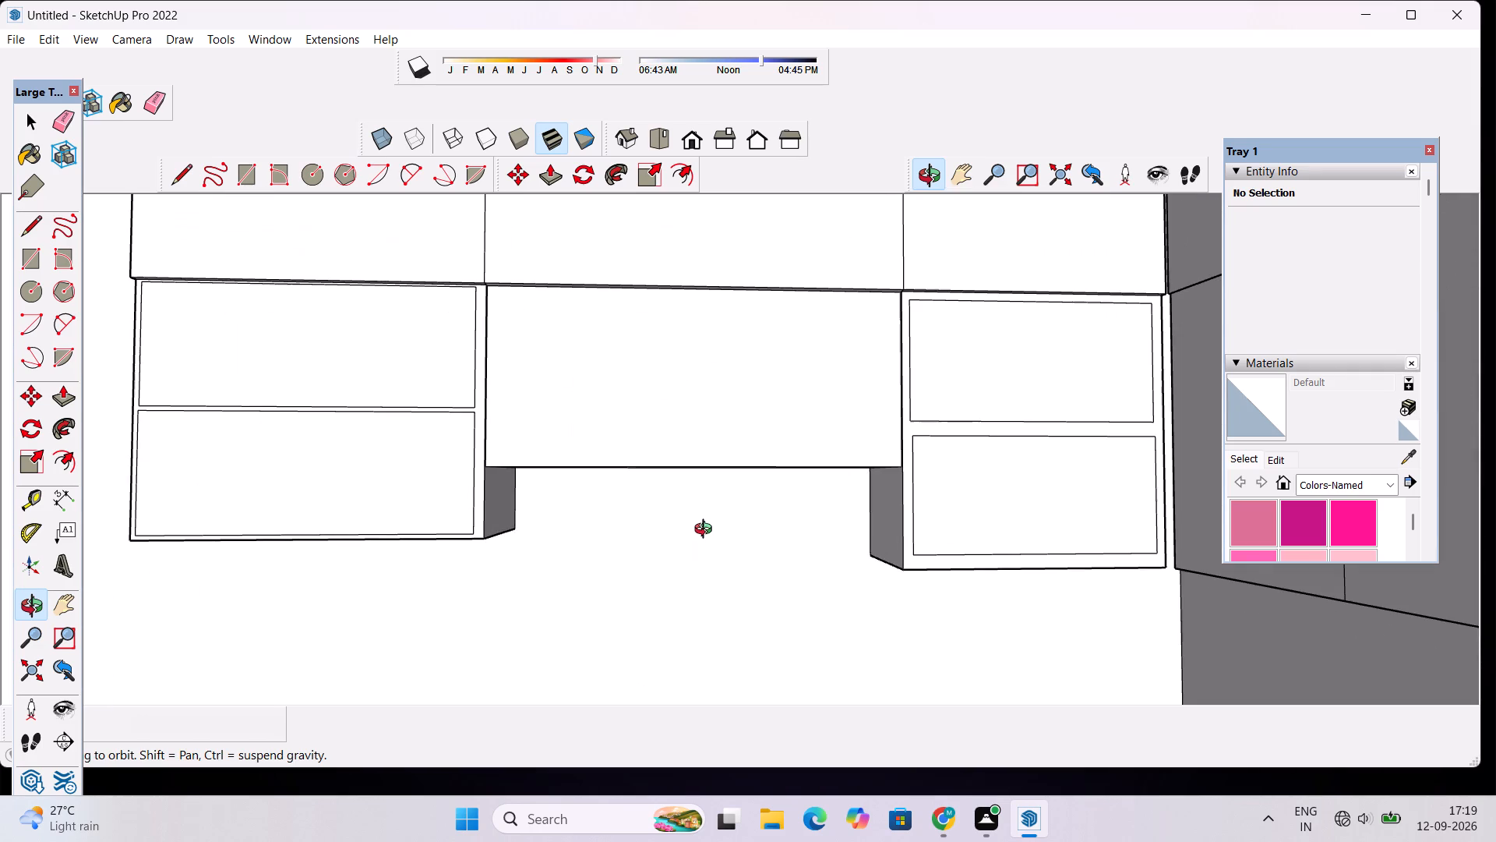
scroll(713, 543, "up", 5)
left_click_drag(717, 553, 718, 530)
scroll(718, 530, "down", 5)
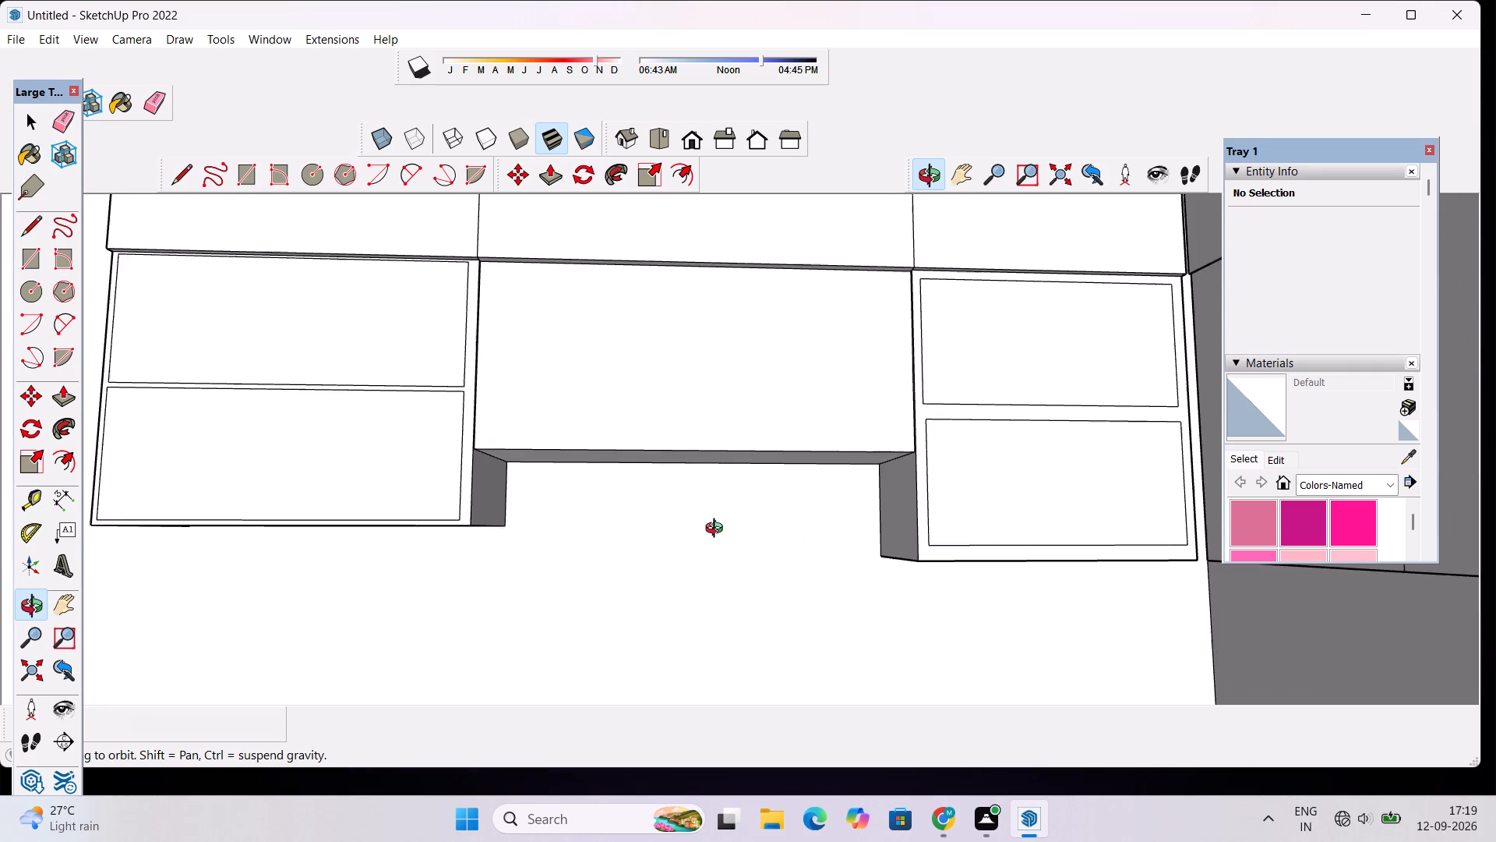
left_click_drag(710, 494, 704, 575, "shift")
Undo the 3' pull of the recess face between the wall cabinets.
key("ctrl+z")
Draw vertical lines about 3' 9 11/16" long near both ends of the horizontal line, up to the top of the recess.
scroll(662, 533, "up", 2)
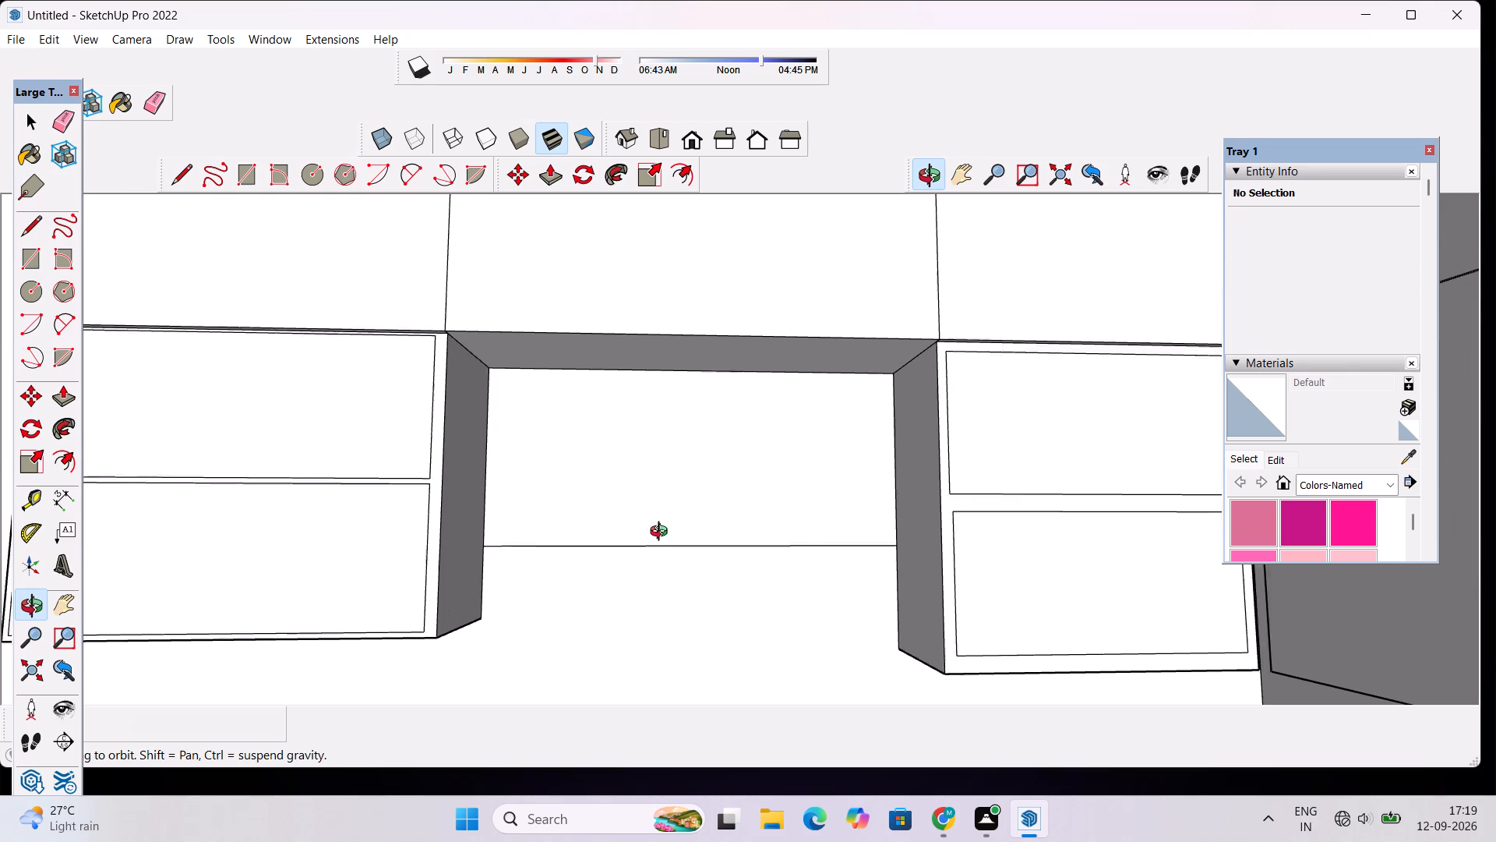
scroll(662, 533, "up", 3)
key("l")
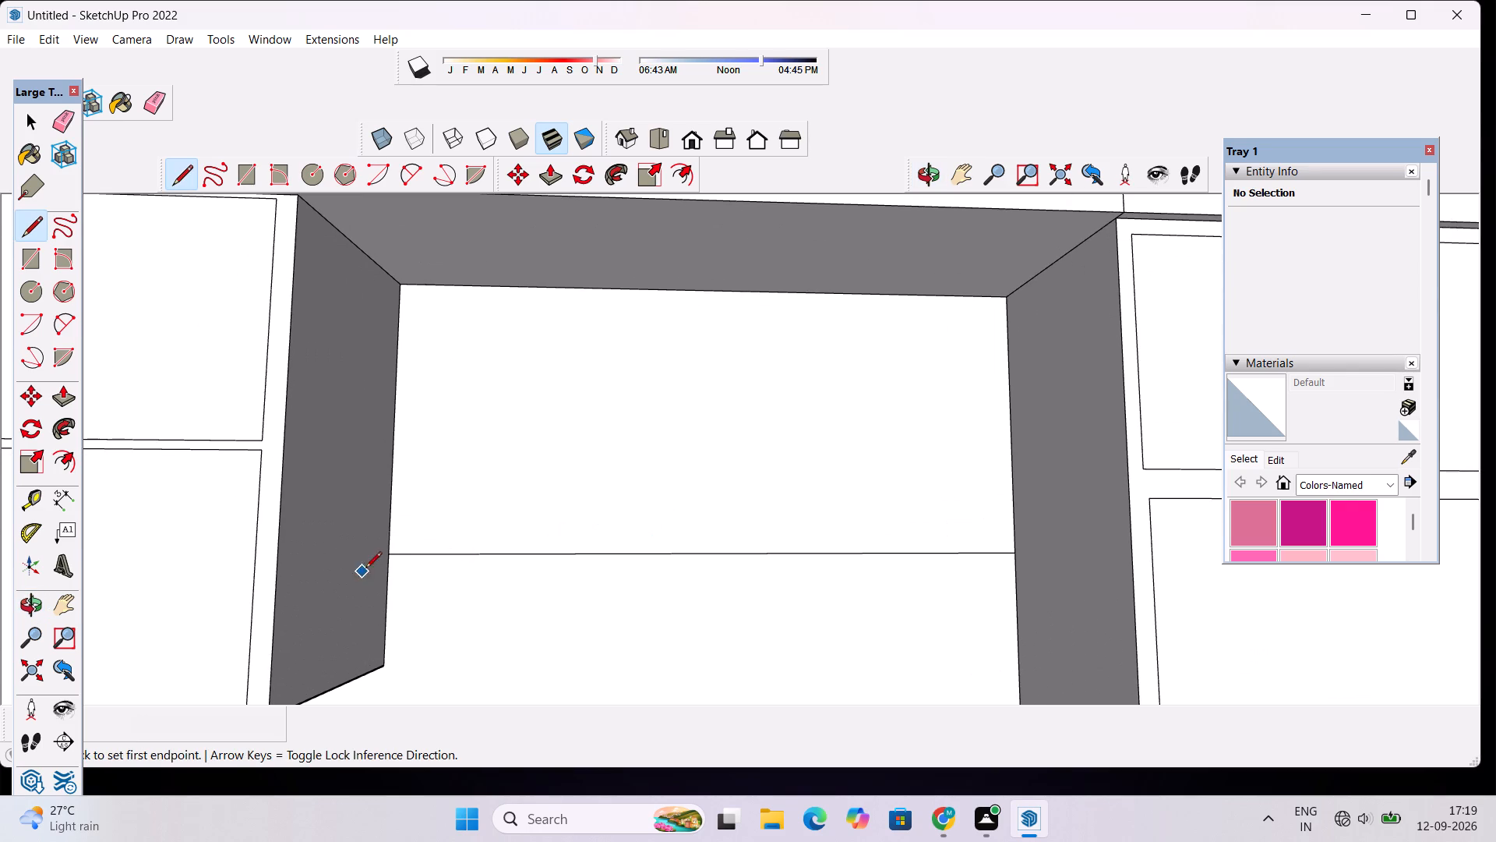
left_click(405, 556)
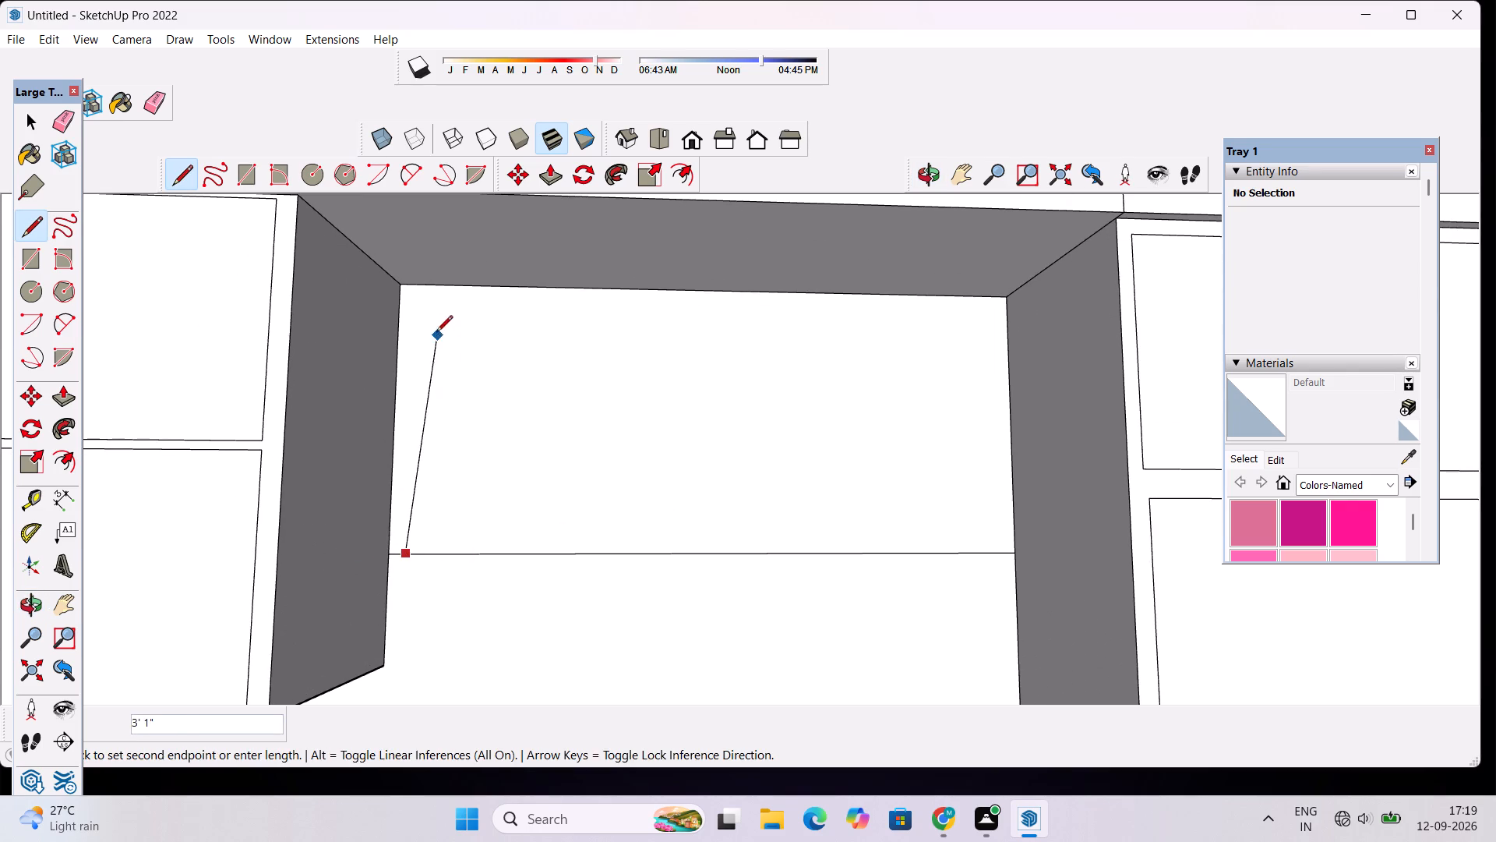
left_click(414, 288)
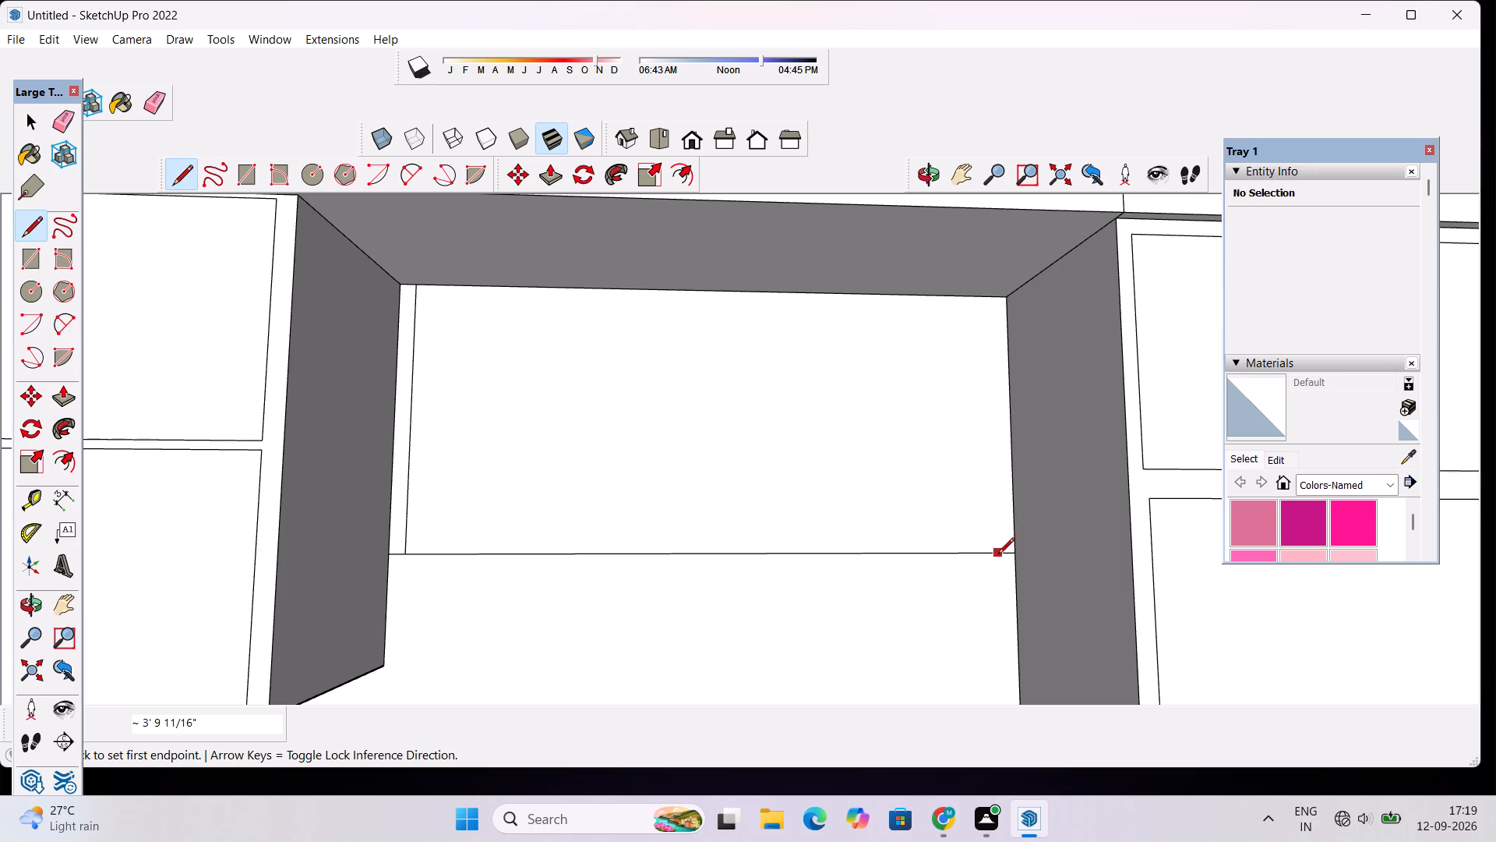
left_click(998, 555)
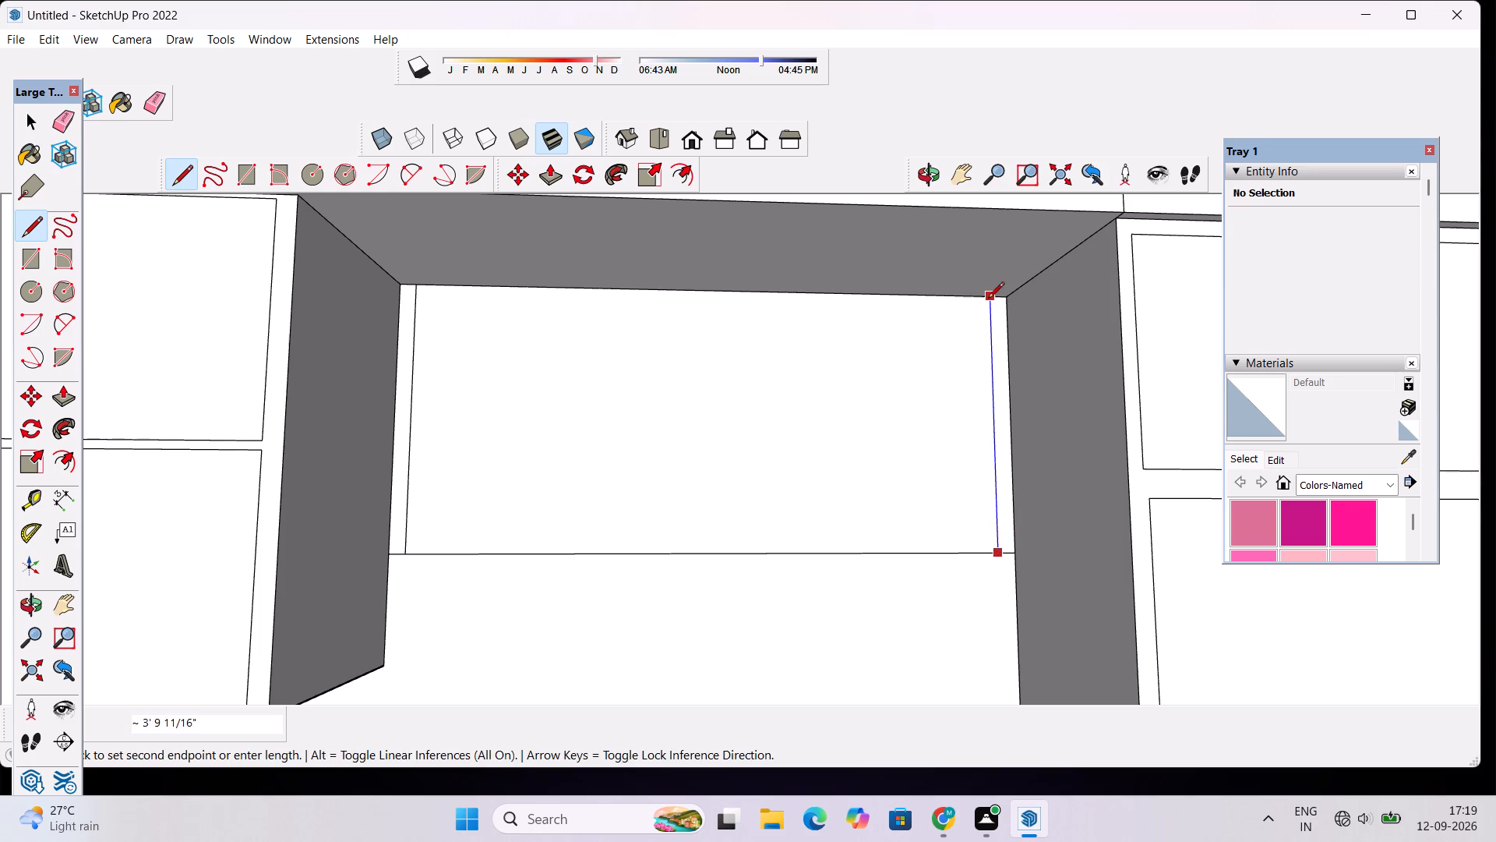
left_click(988, 299)
Pull the face between the two vertical lines outward by about 2' 10 3/4".
key("space")
left_click(881, 407)
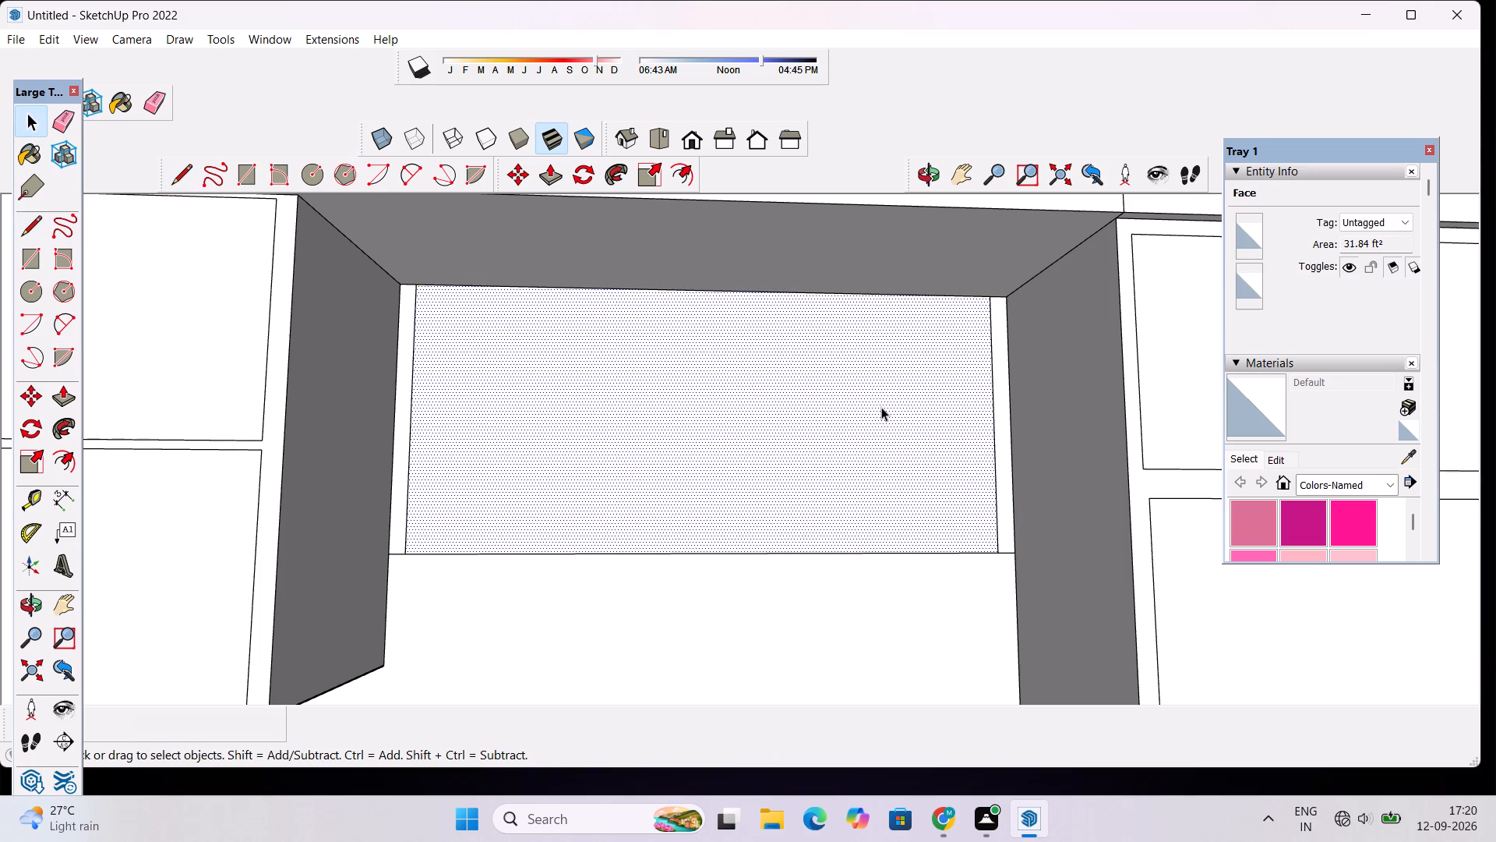
key("p")
left_click(881, 407)
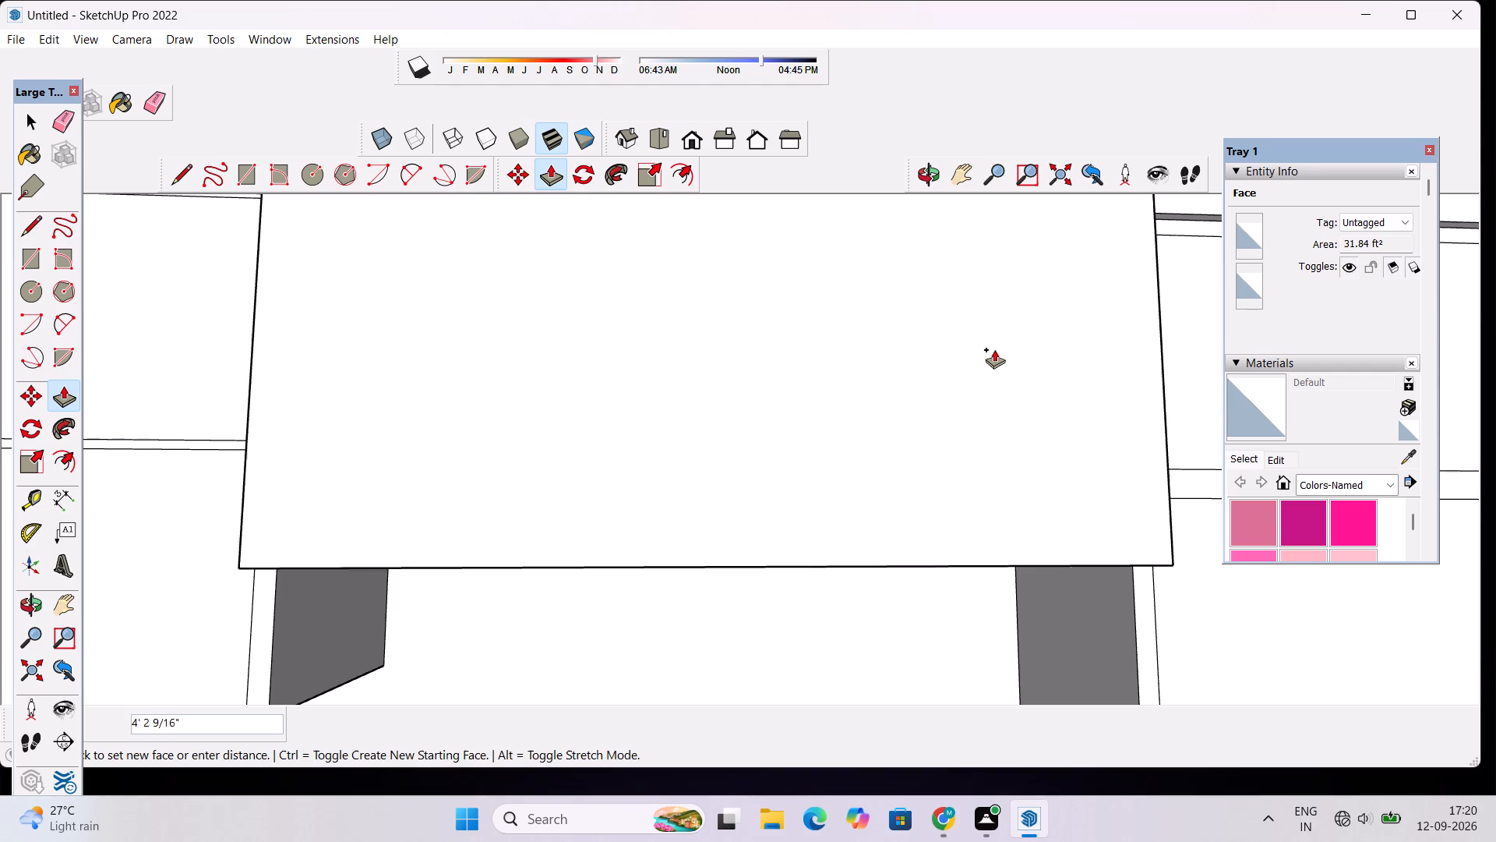
left_click(961, 401)
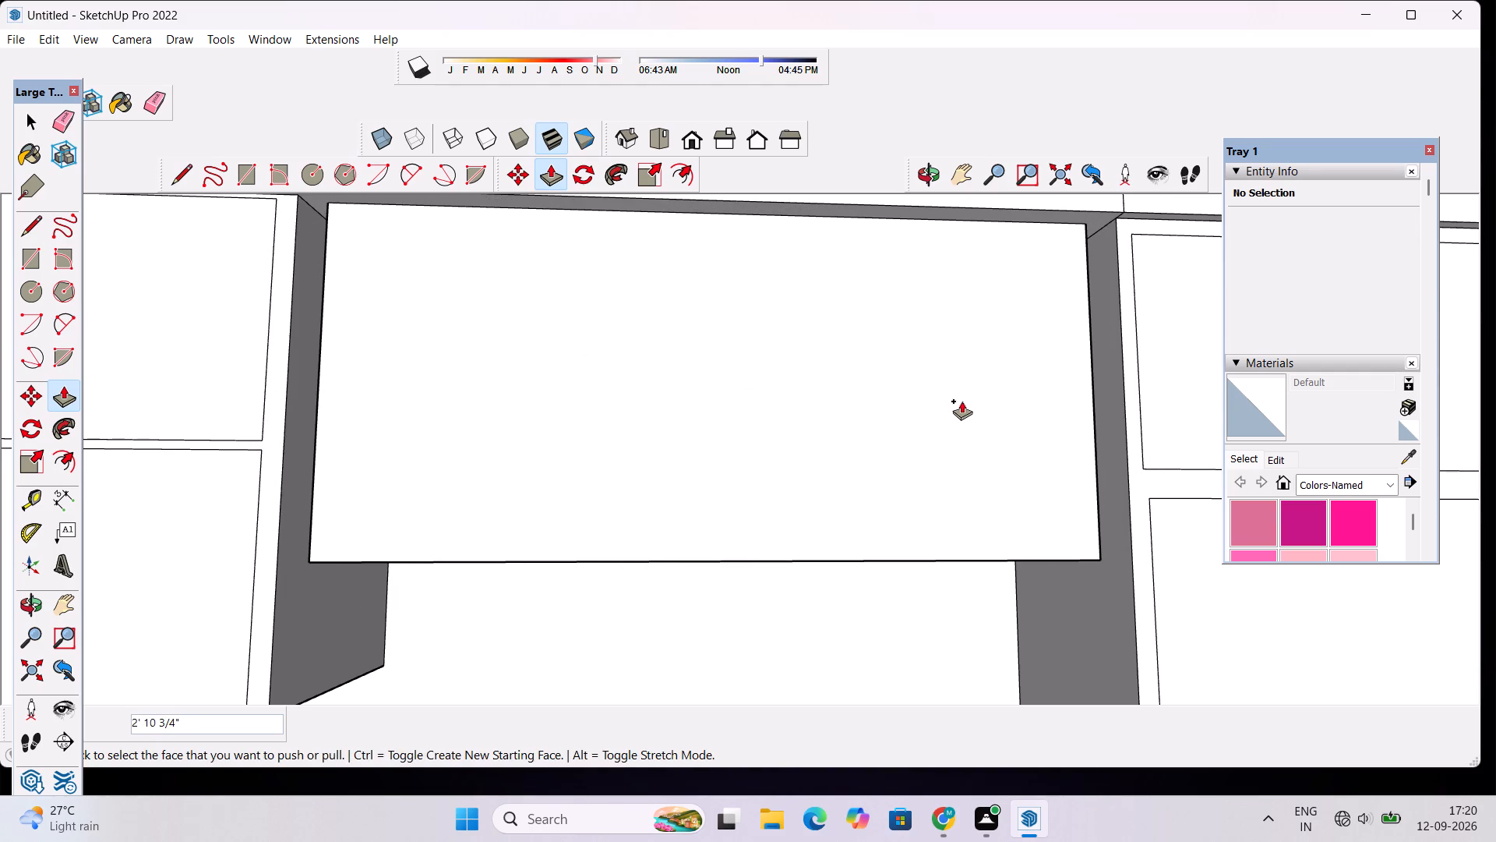
key("space")
Examine the pulled box between the wall cabinets from the front and from below, including its underside.
left_click(936, 180)
left_click_drag(872, 594, 867, 402)
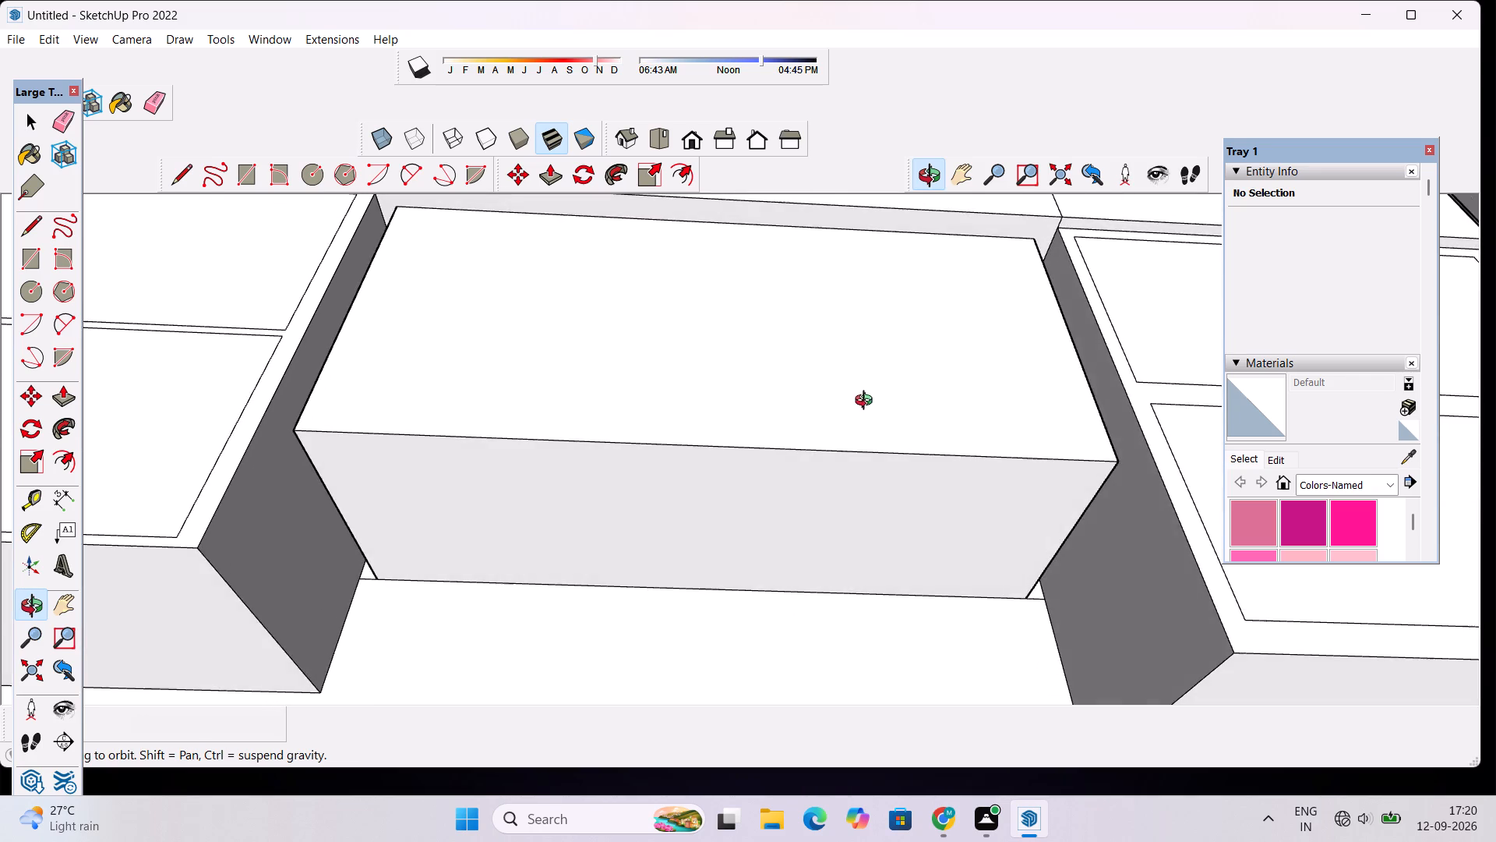
scroll(851, 485, "up", 3)
left_click_drag(852, 504, 862, 408)
scroll(855, 426, "down", 1)
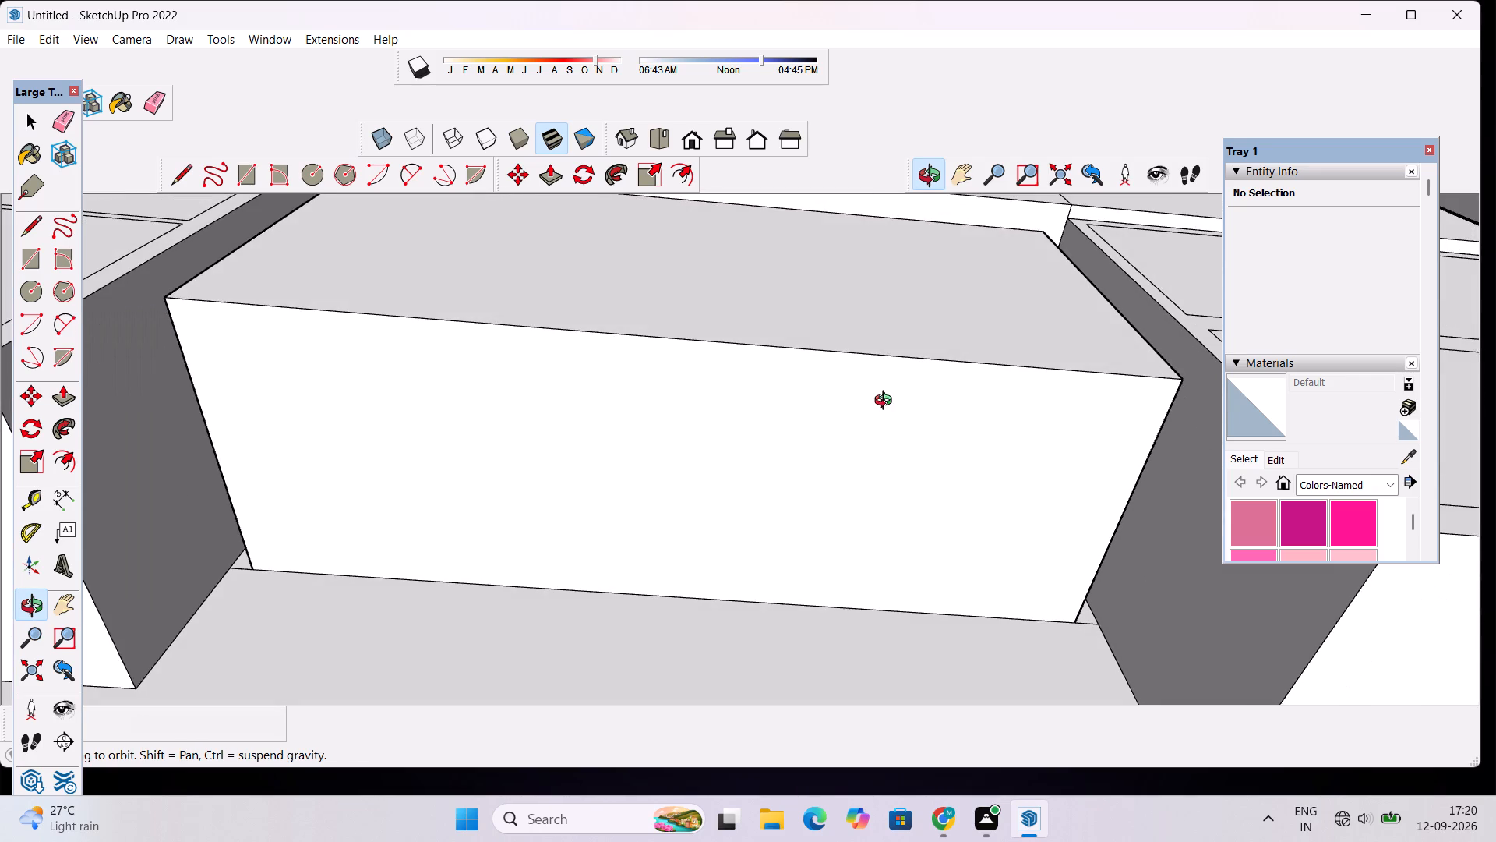
left_click_drag(887, 402, 812, 409)
scroll(609, 471, "up", 1)
scroll(612, 448, "down", 7)
scroll(614, 447, "up", 20)
scroll(614, 447, "up", 18)
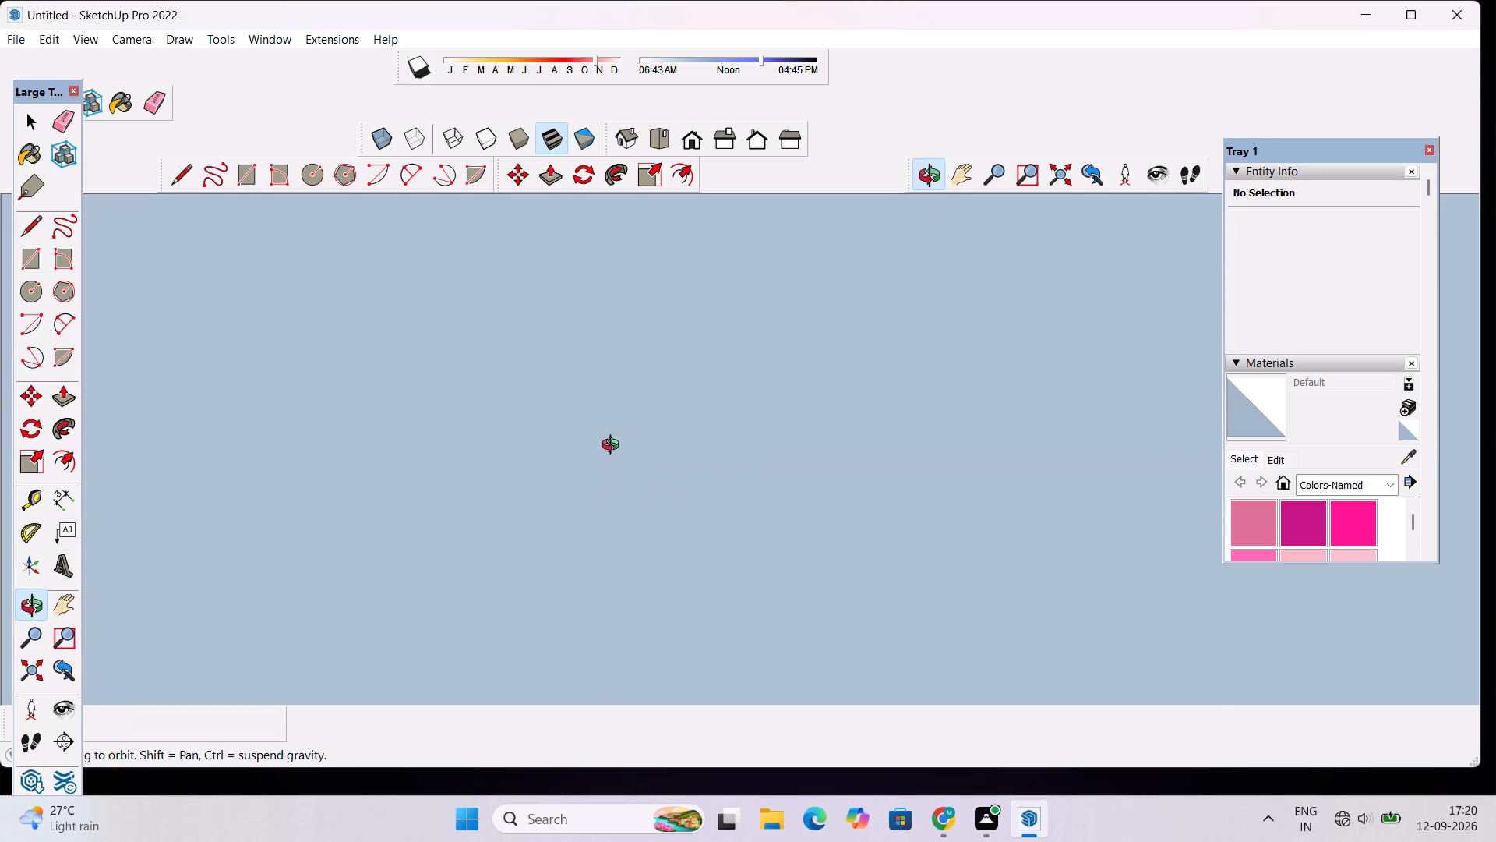
scroll(614, 447, "up", 14)
left_click_drag(570, 458, 594, 399)
left_click_drag(595, 401, 595, 409)
scroll(595, 409, "up", 20)
scroll(595, 409, "up", 9)
scroll(595, 409, "up", 20)
scroll(595, 409, "up", 16)
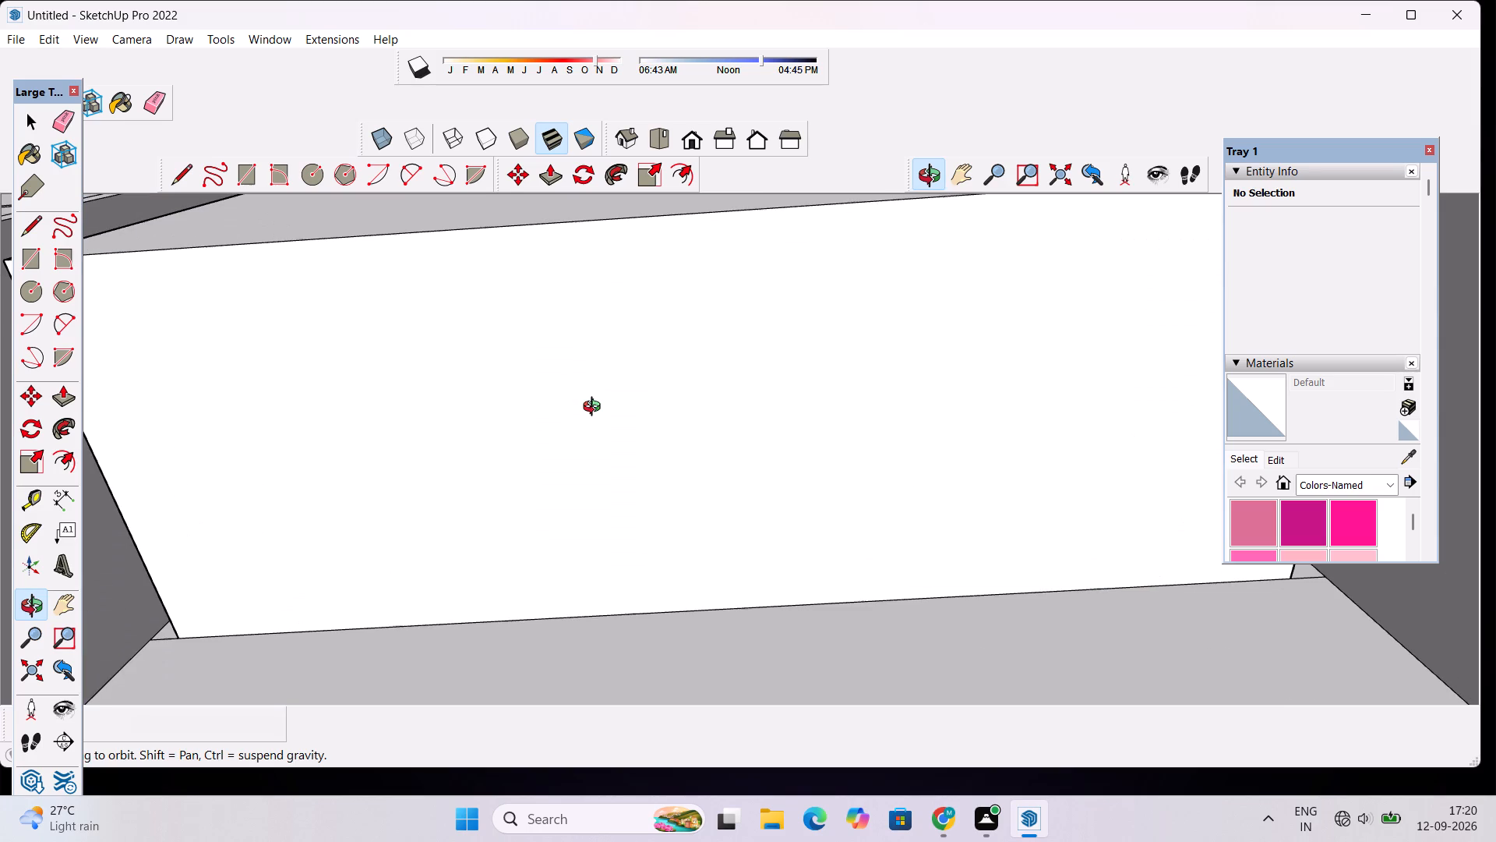
scroll(595, 409, "down", 2)
left_click_drag(516, 384, 573, 421)
scroll(573, 421, "down", 2)
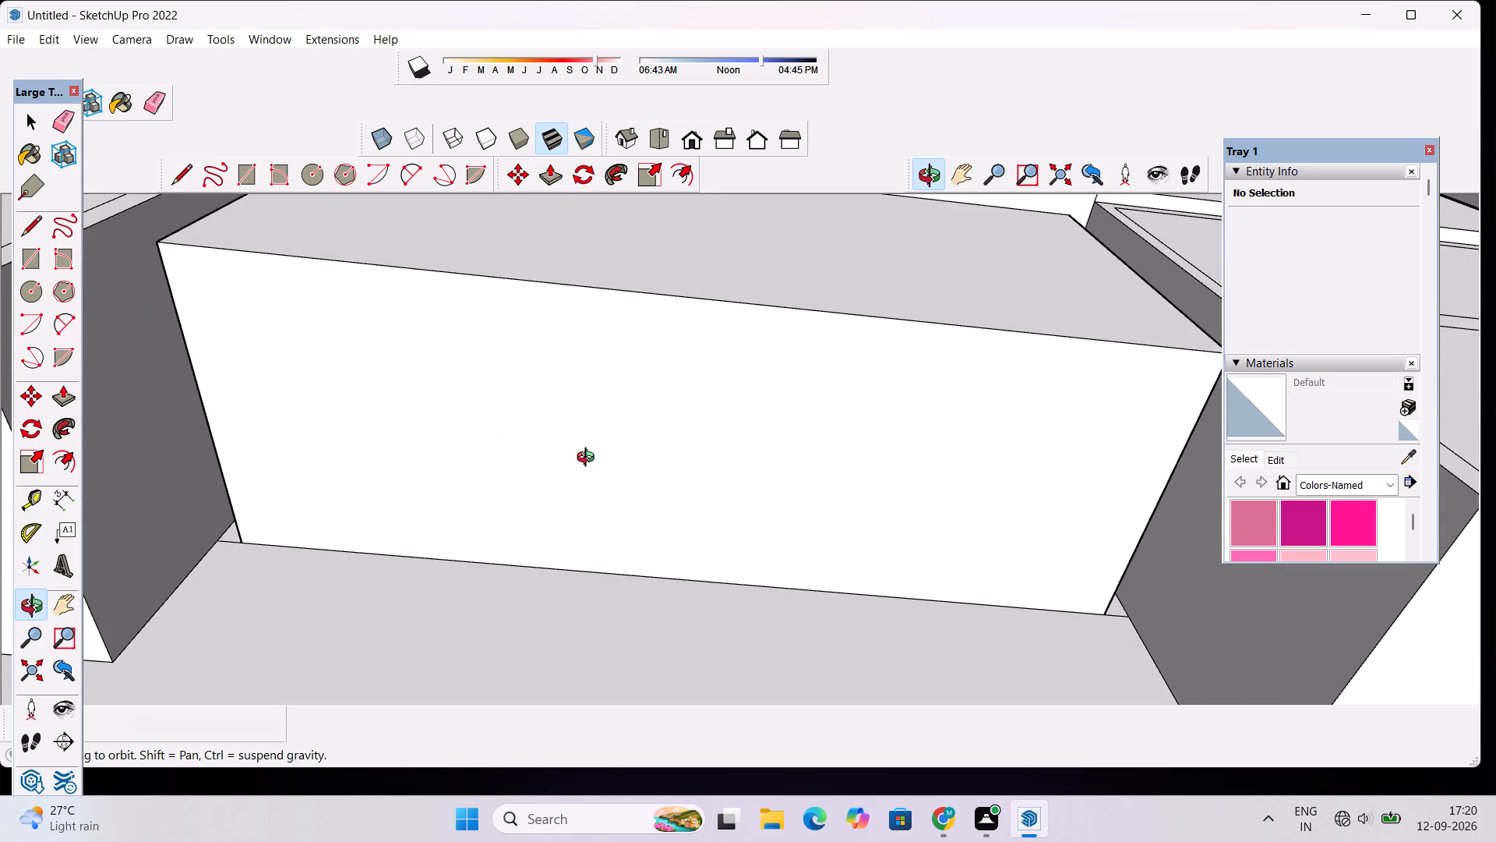
left_click_drag(589, 458, 579, 529, "shift")
left_click_drag(680, 470, 637, 476)
scroll(637, 476, "down", 2)
scroll(573, 555, "up", 4)
scroll(580, 543, "down", 5)
left_click_drag(585, 539, 602, 462)
scroll(602, 462, "up", 2, "shift")
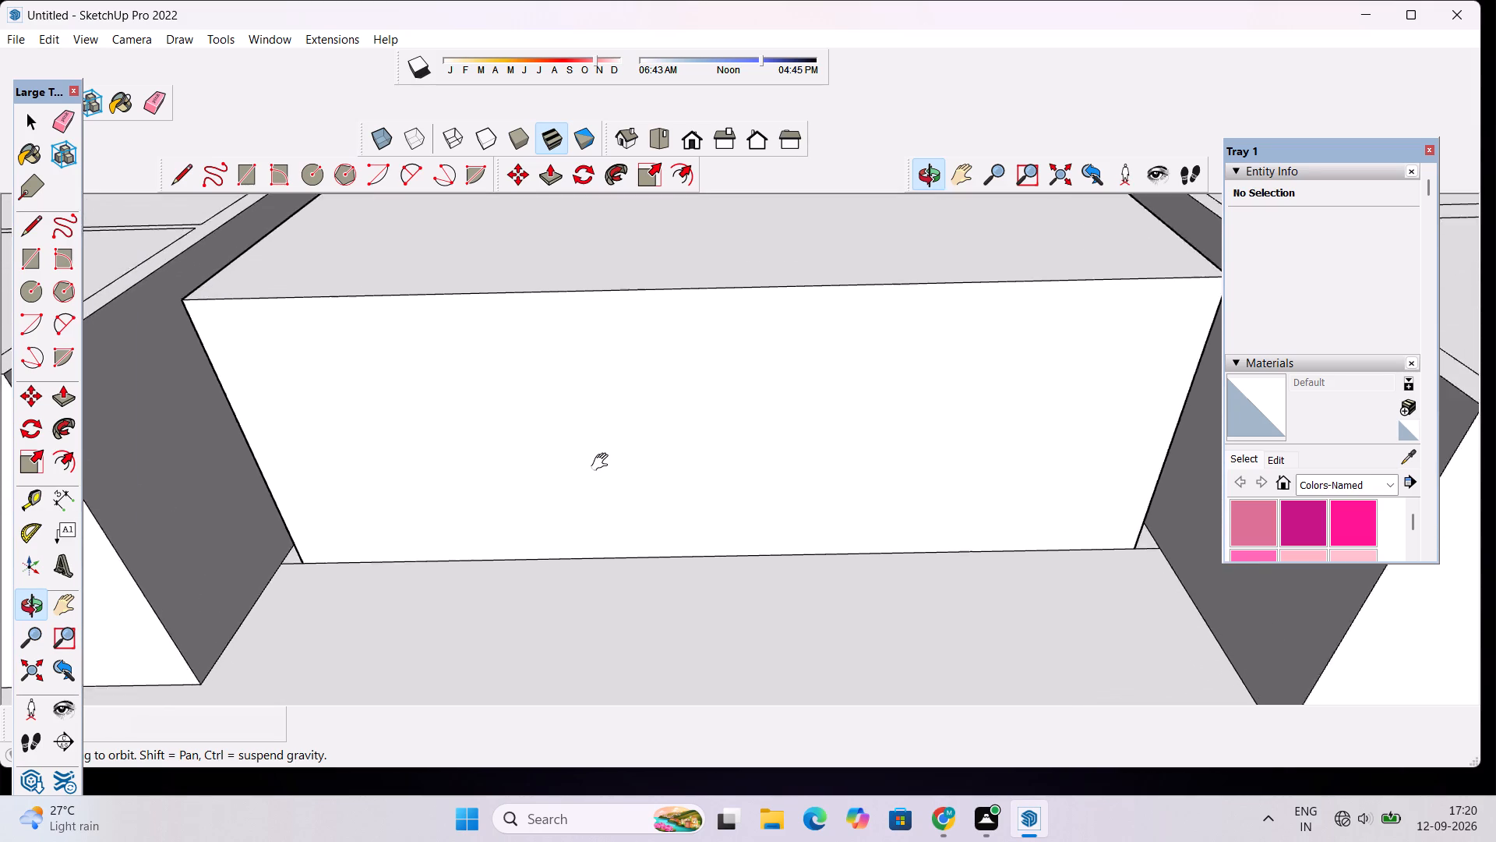
scroll(603, 462, "up", 2, "shift")
scroll(603, 462, "down", 7)
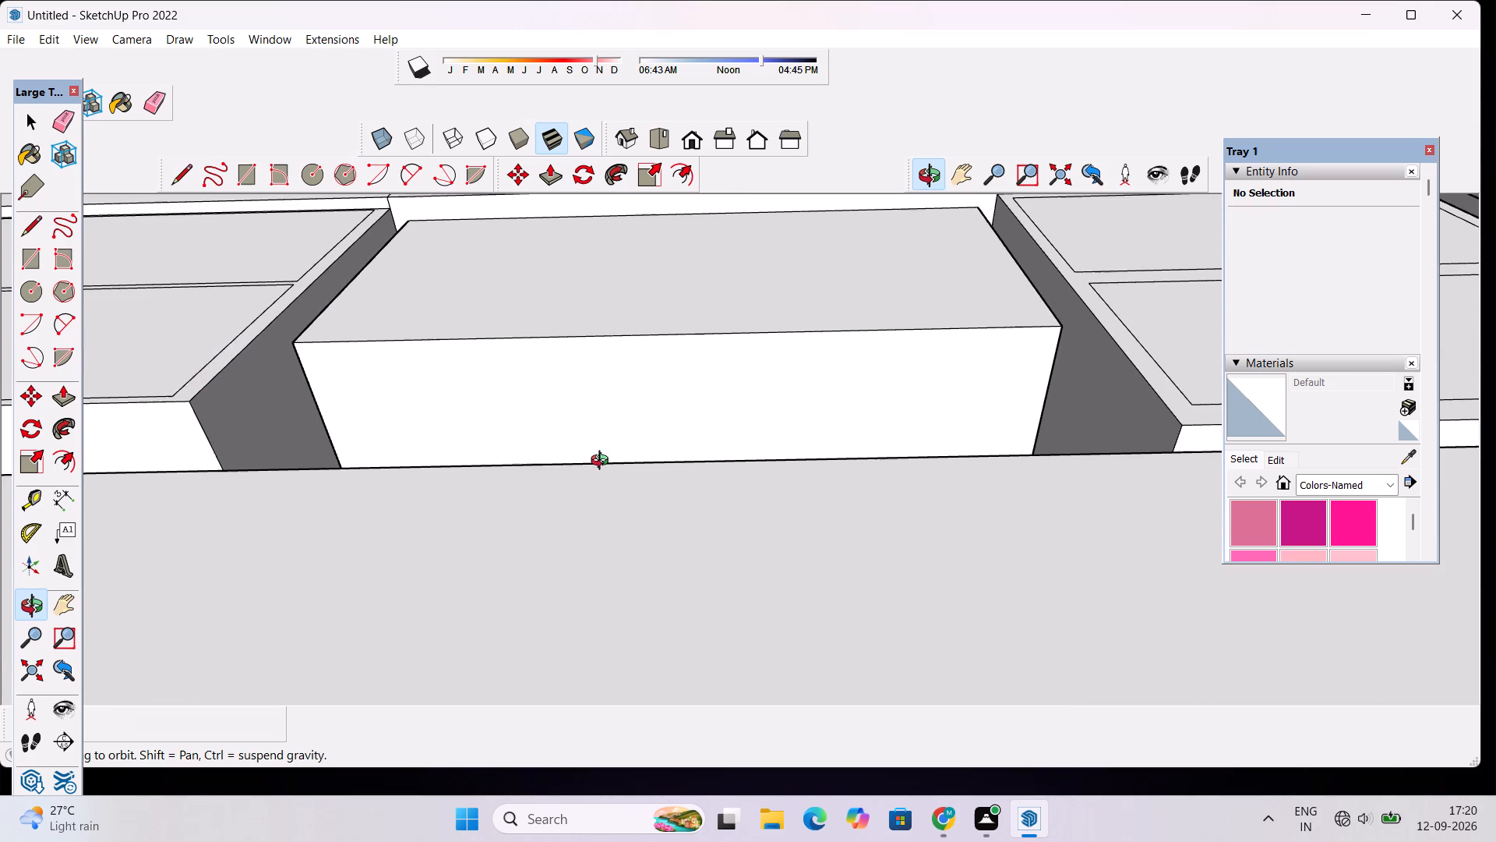
scroll(616, 446, "up", 5)
Draw five parallel lines about 2' 10 3/4" long across the depth of the box's underside, starting near one end.
key("l")
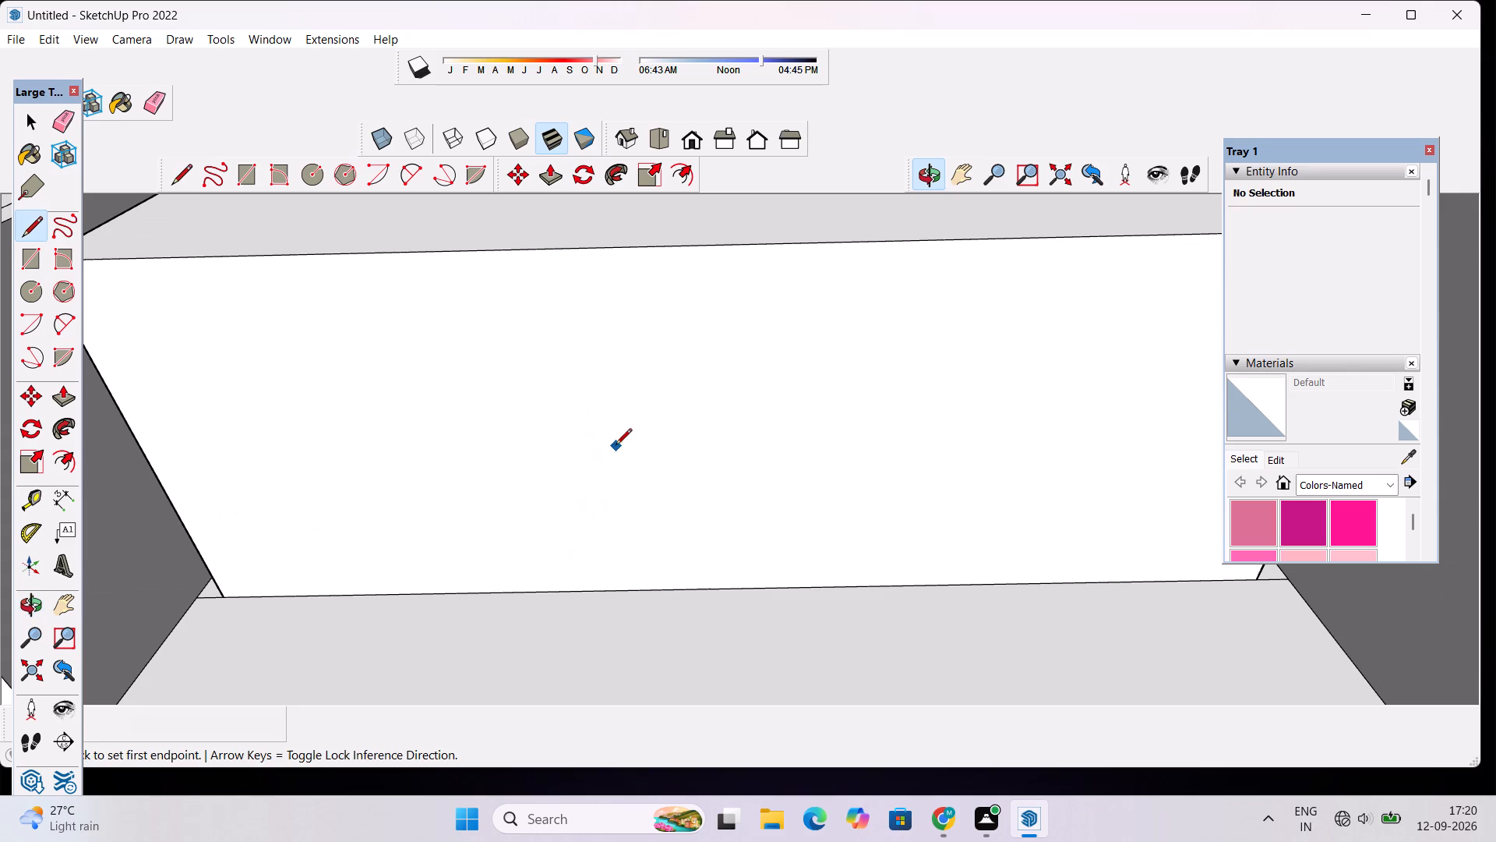
scroll(582, 444, "down", 2)
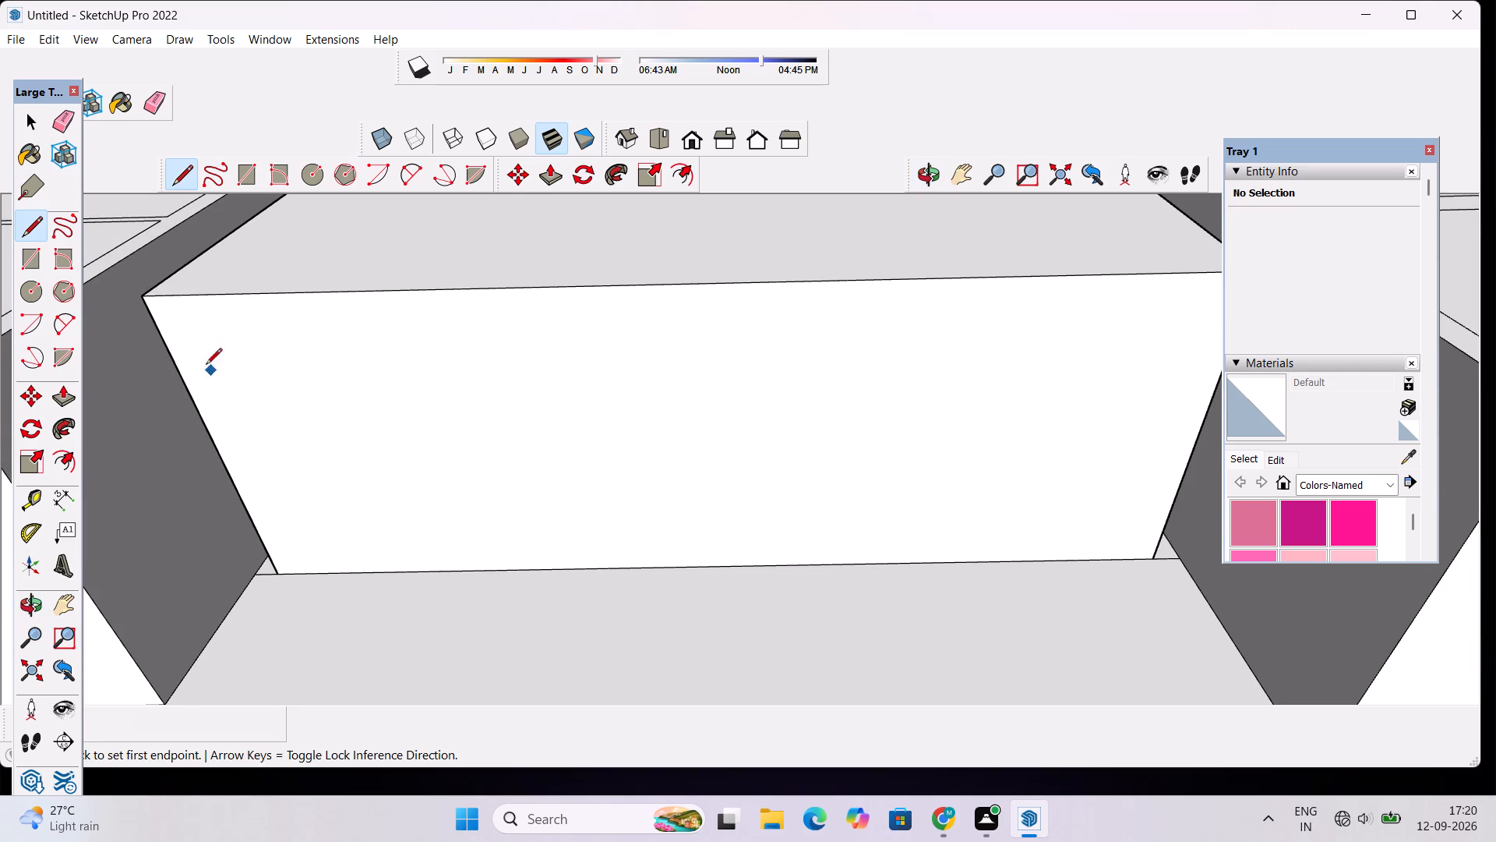
scroll(206, 345, "up", 3)
left_click(185, 283)
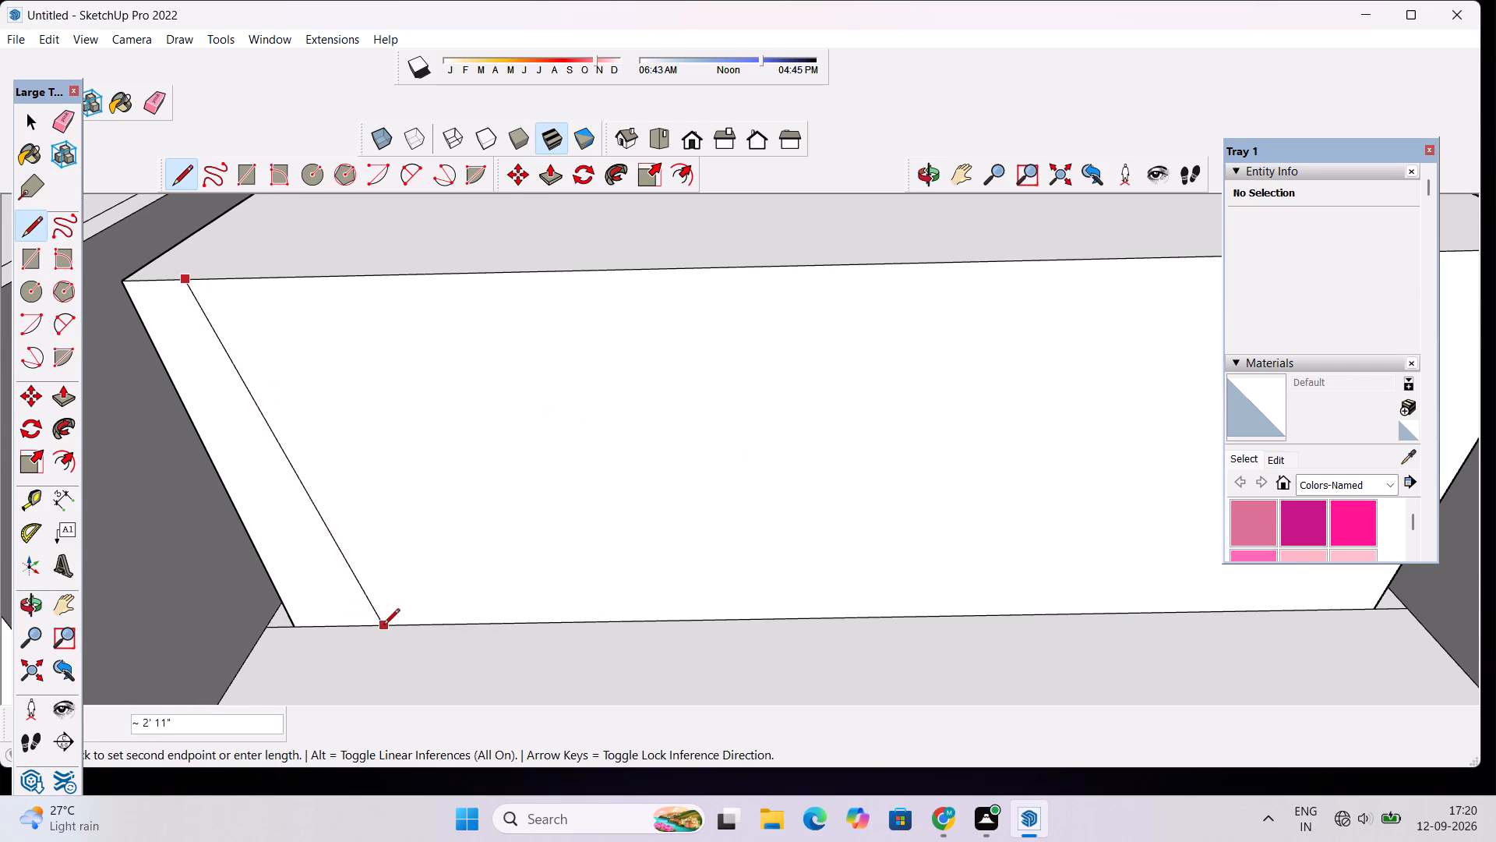
left_click(348, 624)
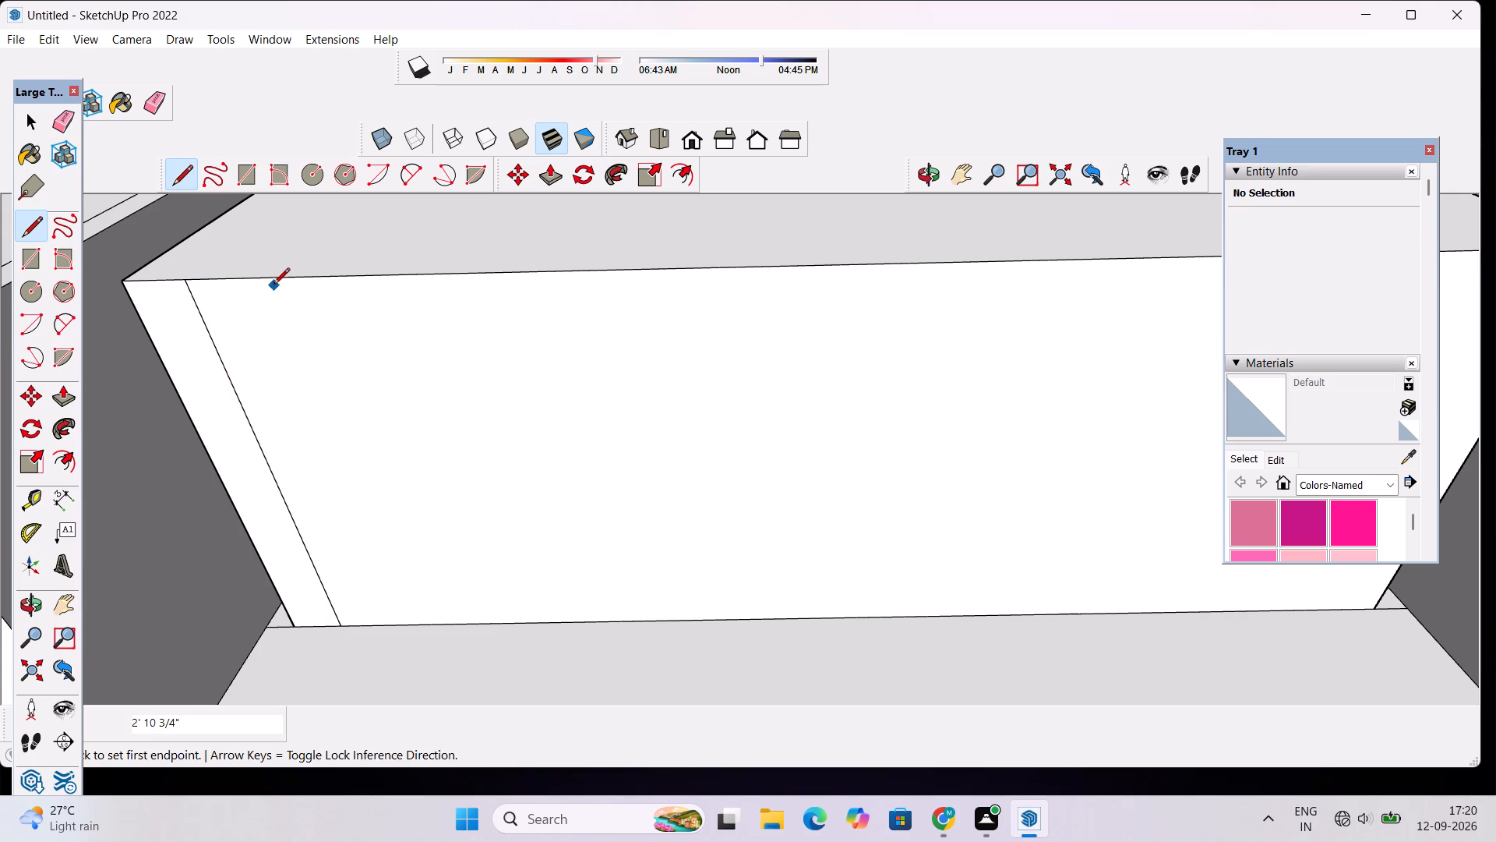
left_click(274, 281)
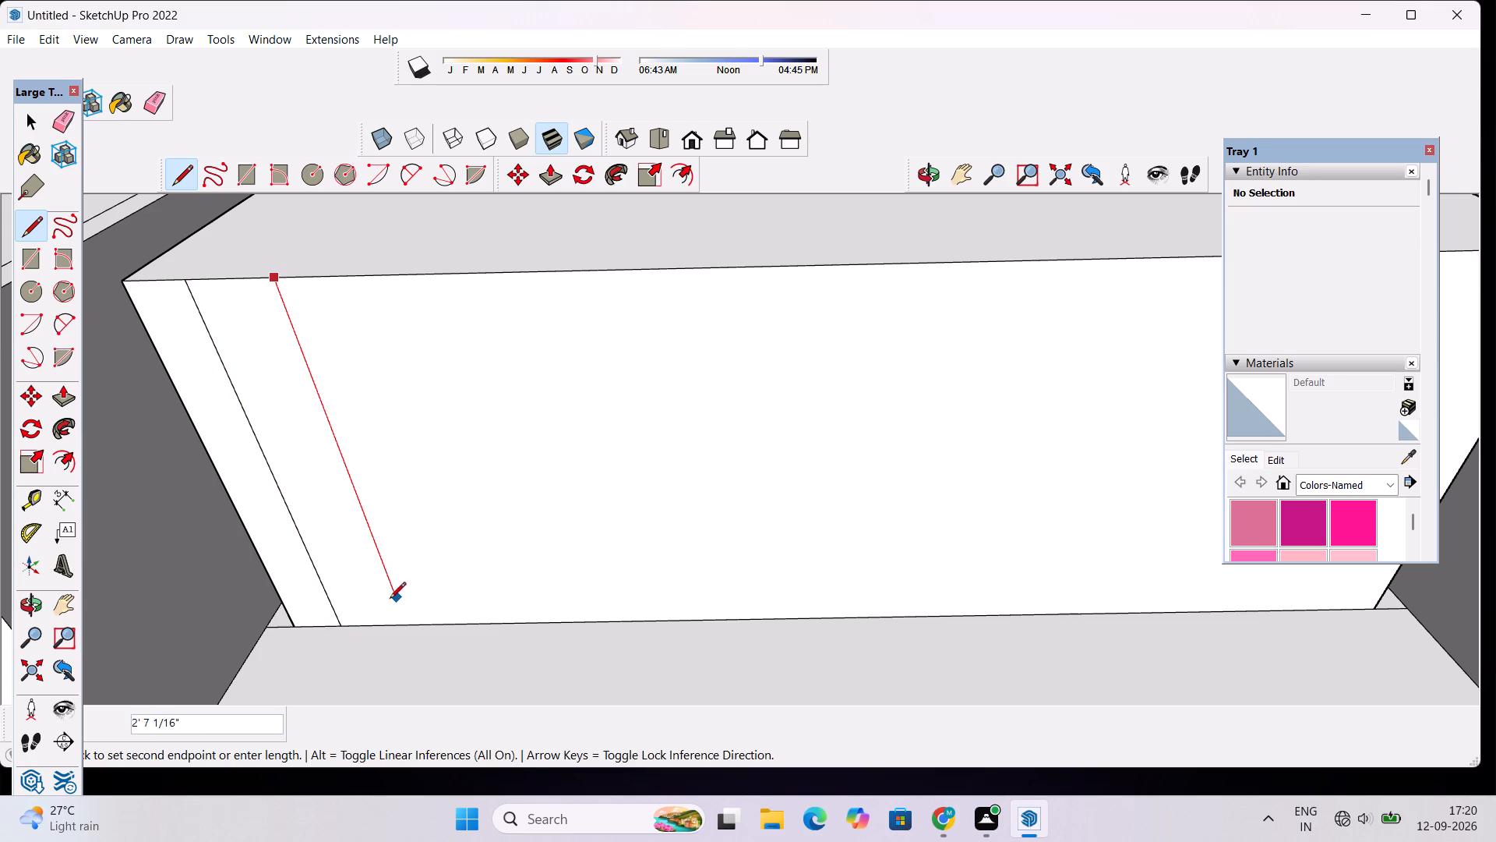
left_click(401, 623)
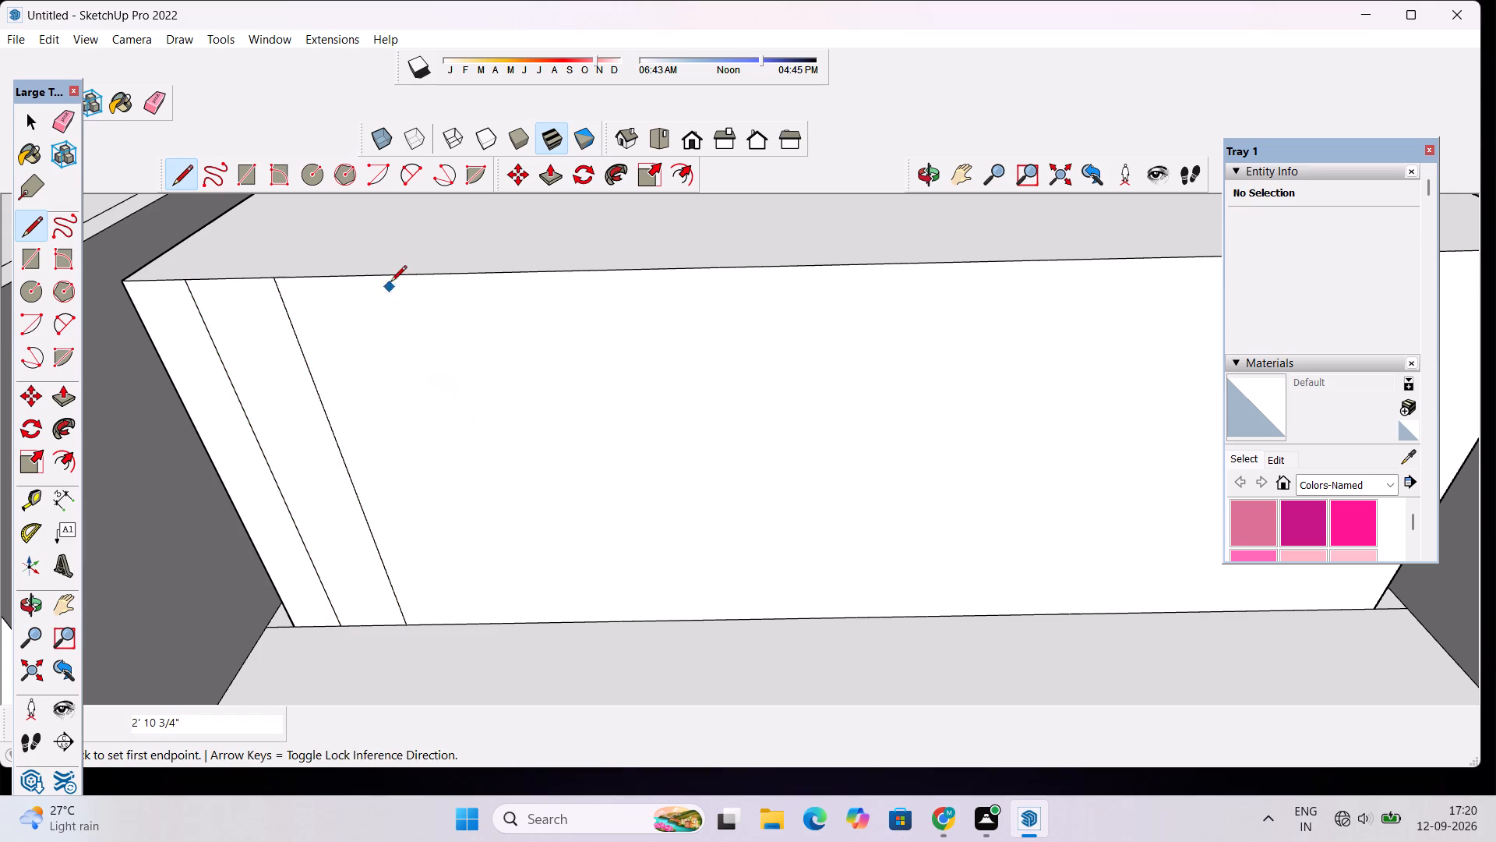
left_click(370, 278)
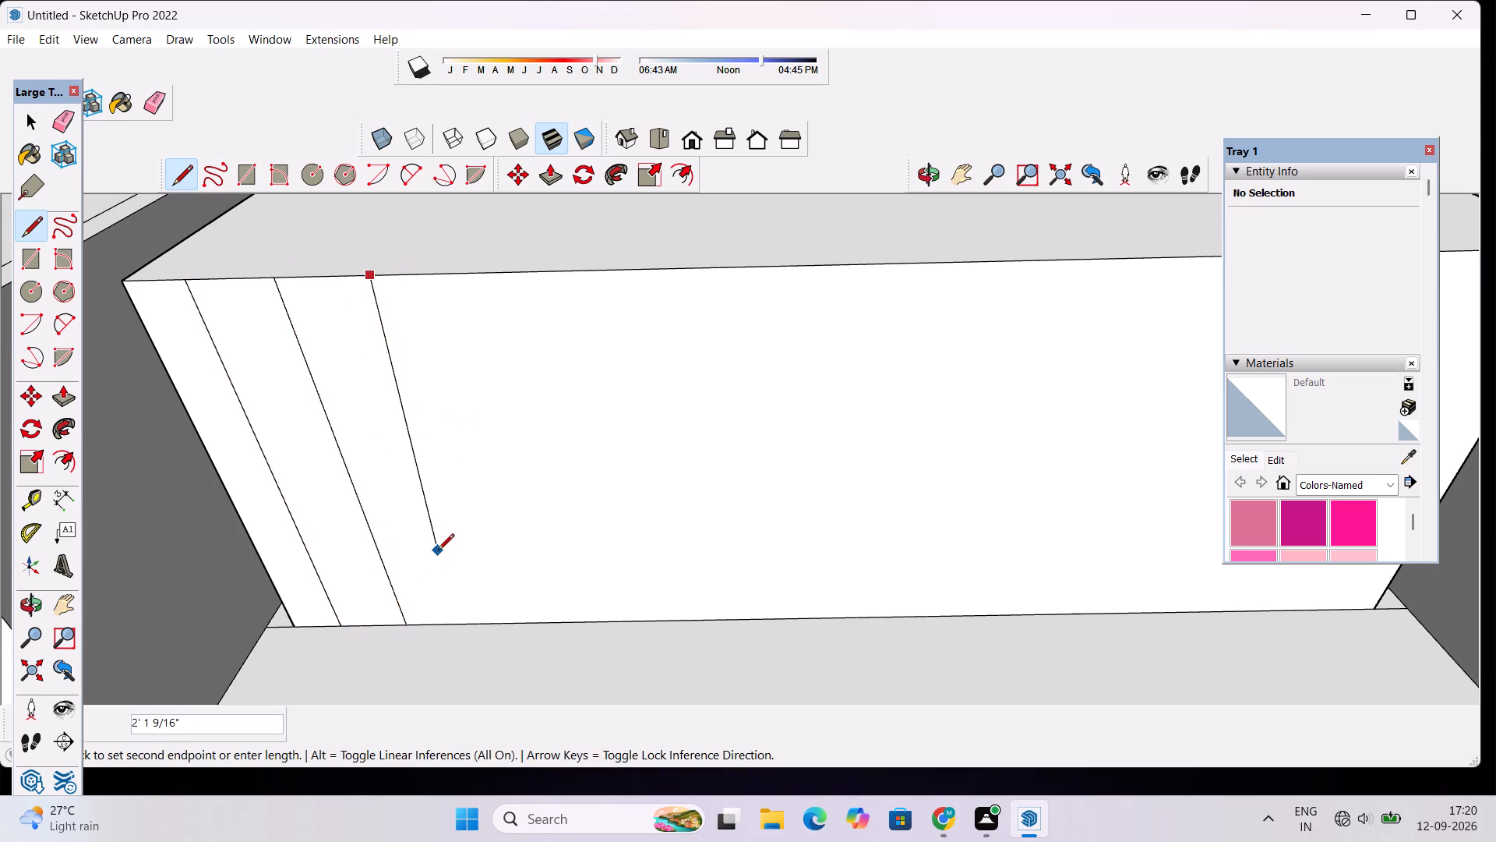
left_click(477, 621)
left_click(469, 275)
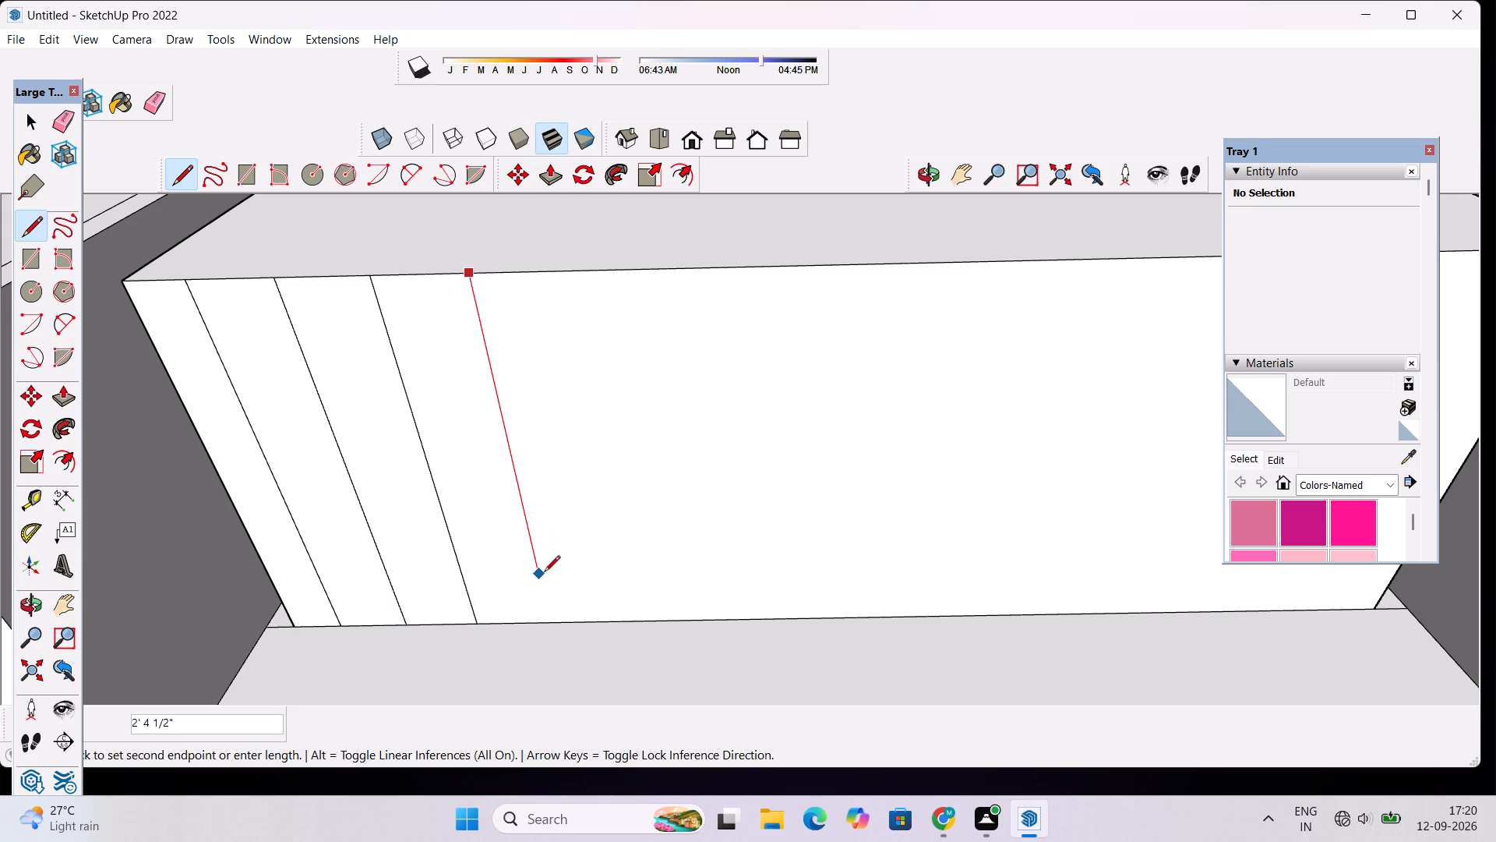
left_click(552, 618)
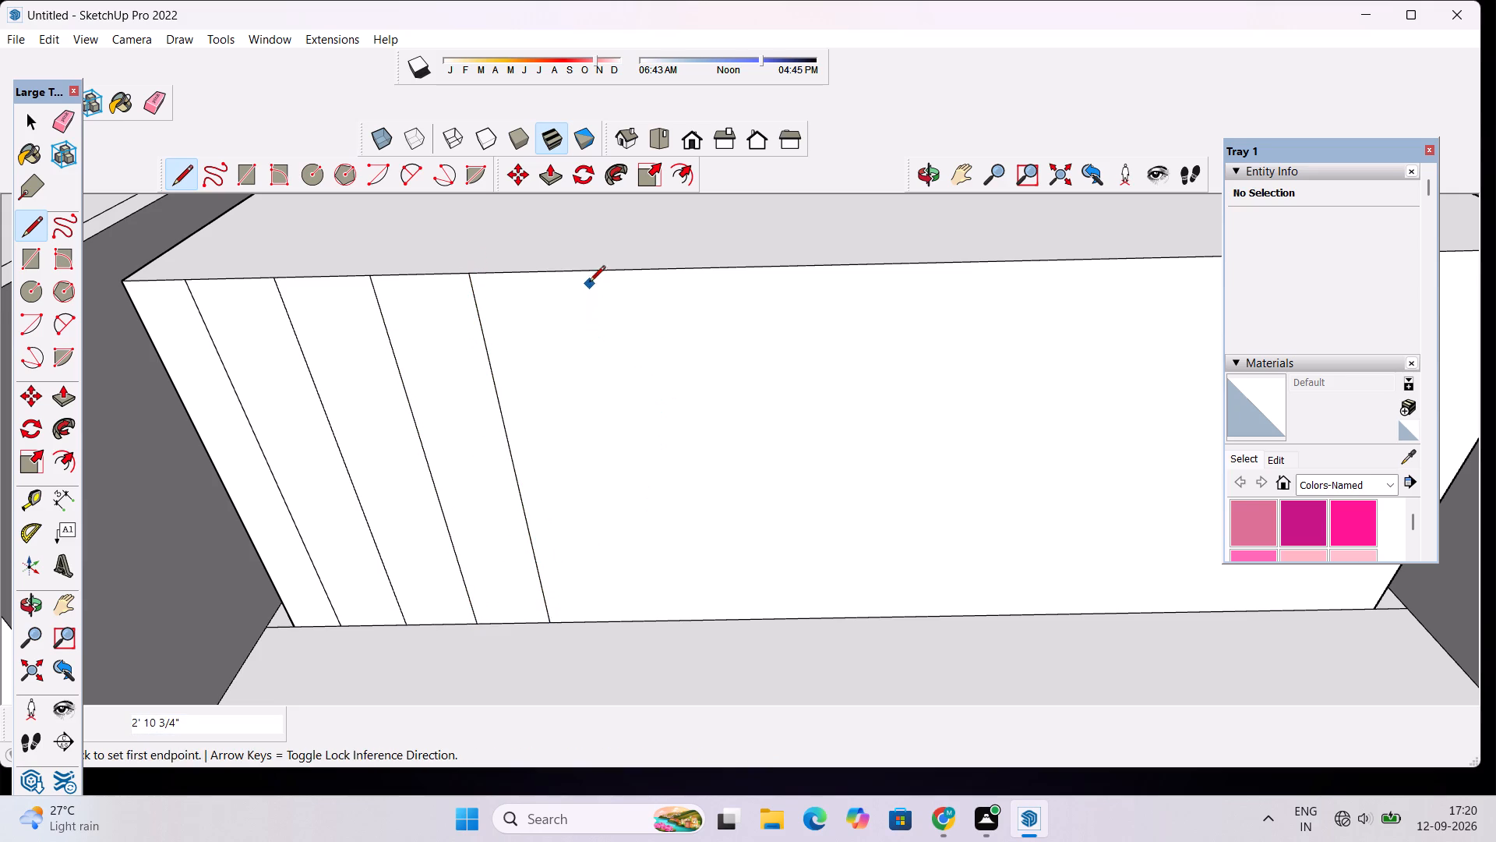
left_click(565, 274)
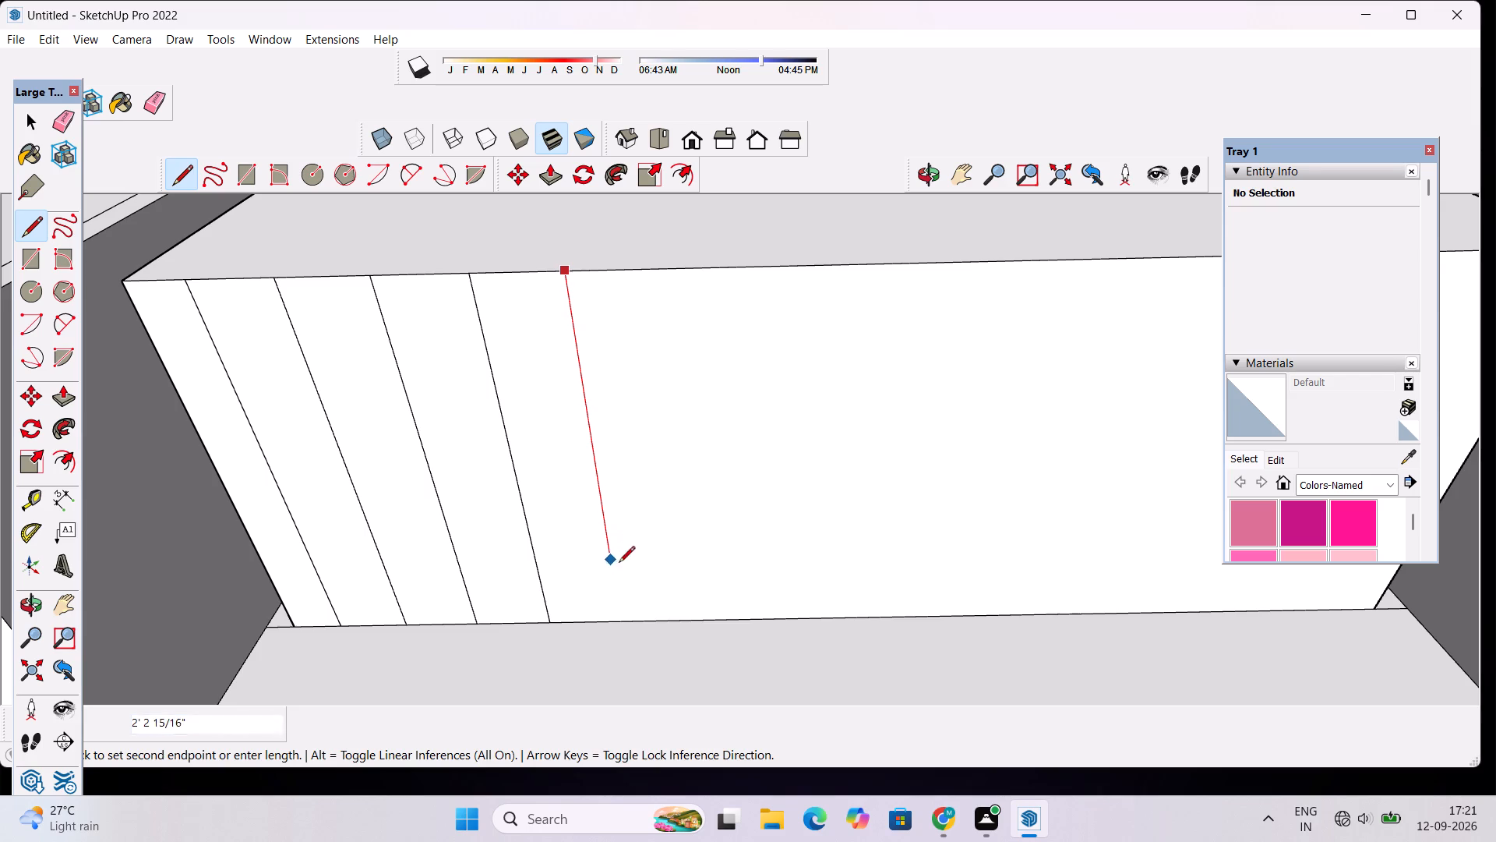
left_click(622, 617)
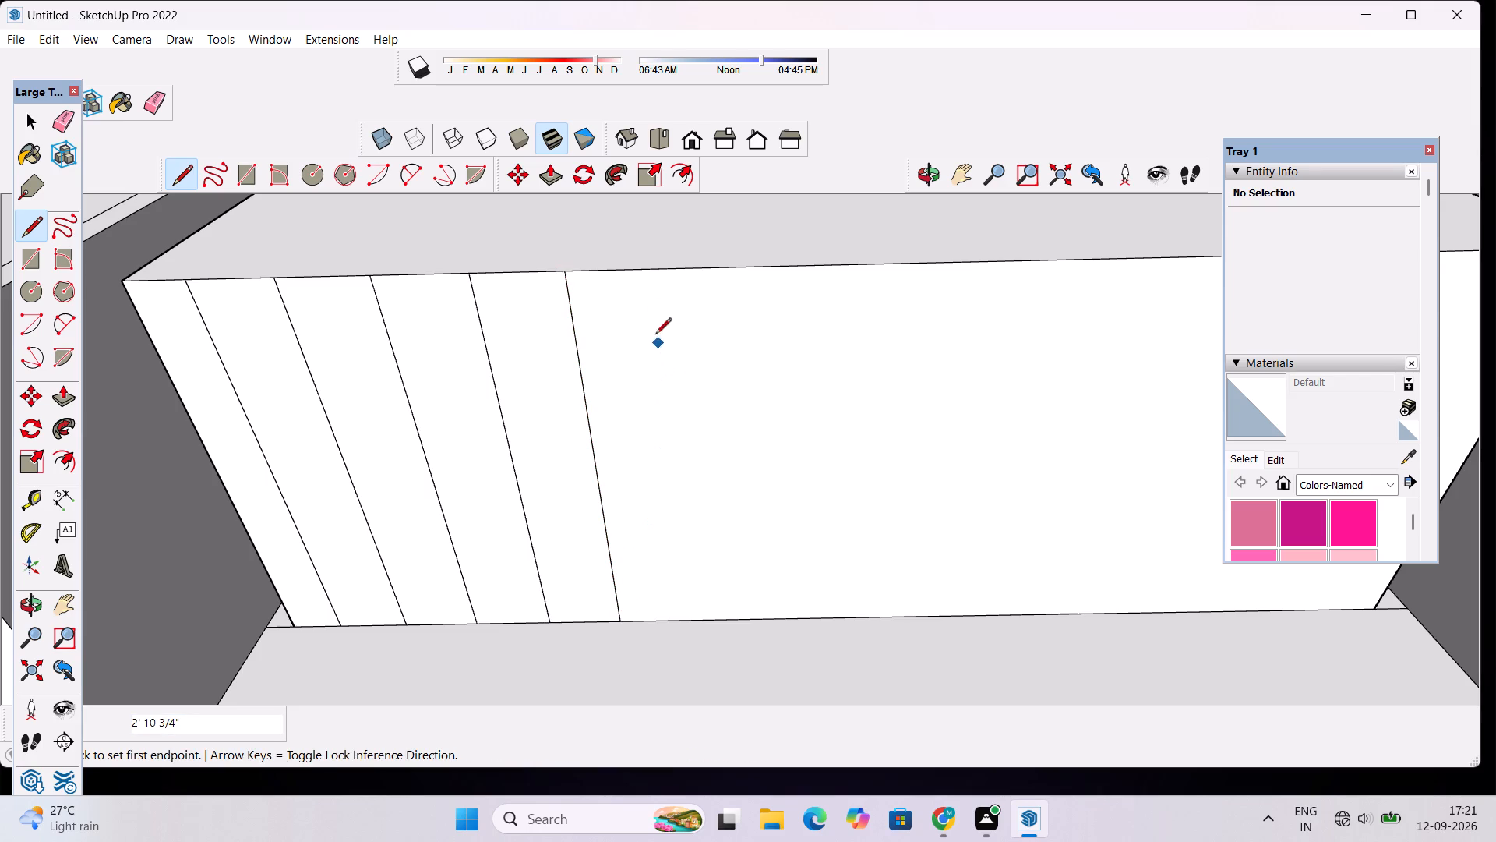
Draw a sixth line across the underside in two segments, the first about 1' 9 3/8" long, undoing the stray piece between them.
left_click(637, 273)
left_click_drag(657, 511, 662, 554)
left_click(663, 559)
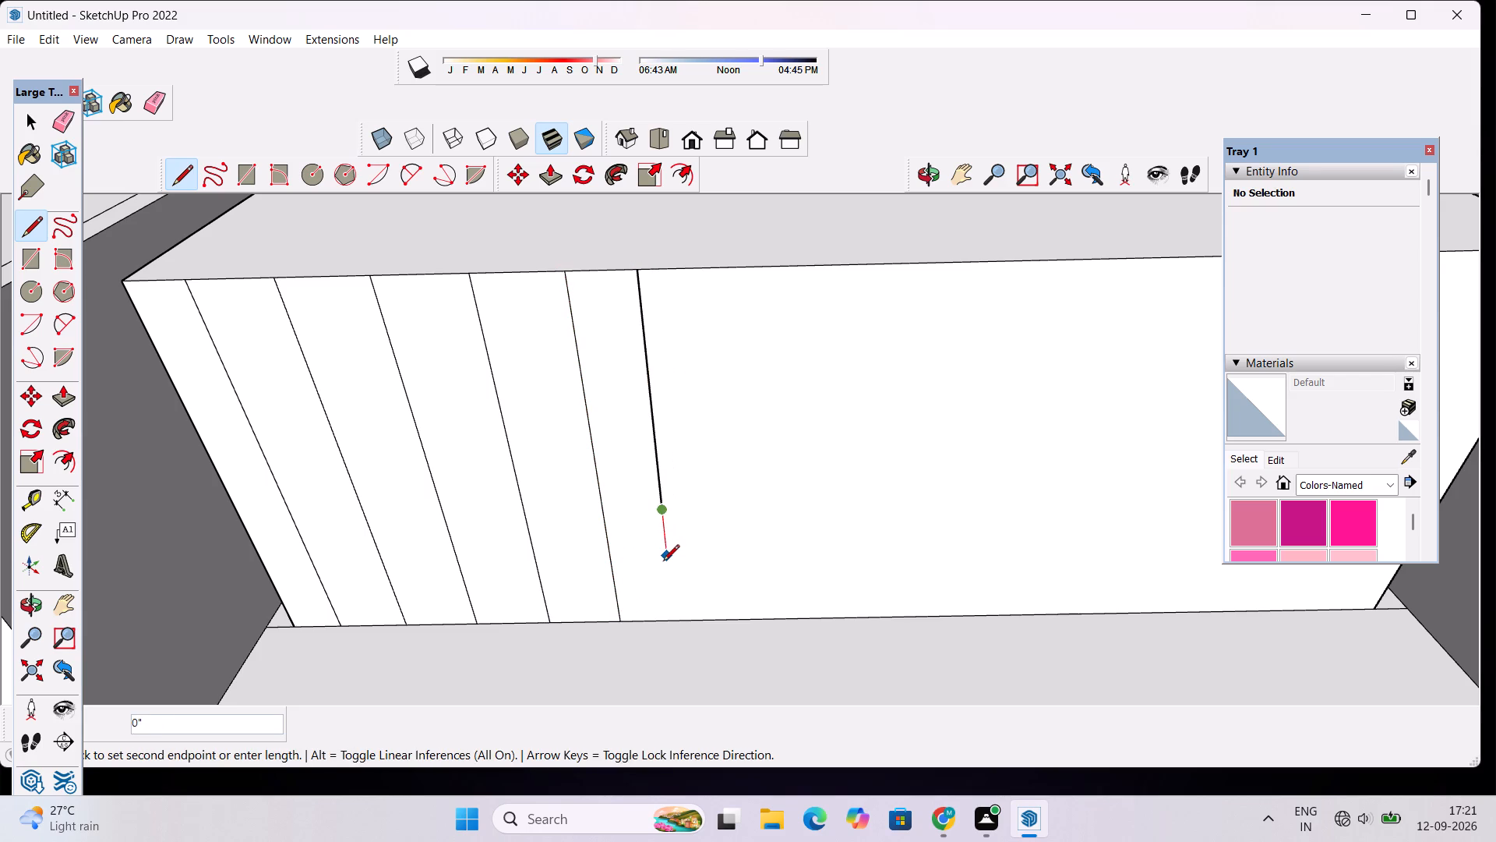
key("ctrl+z")
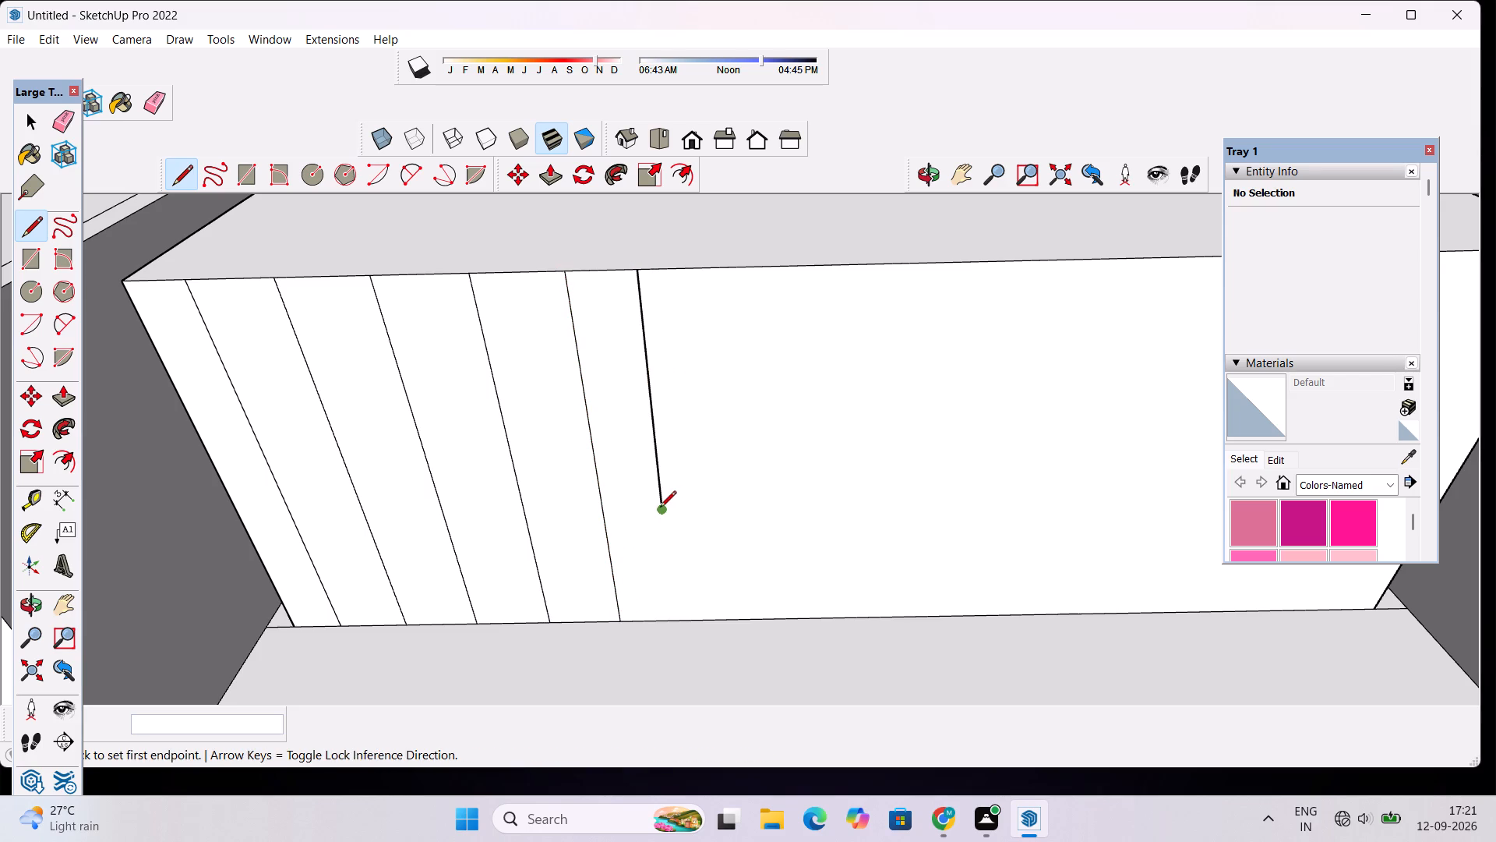
left_click(660, 508)
left_click(665, 619)
Copy the fifth line about 11 3/4" along the underside, past the sixth line, and add two more spaced copies toward the undivided end.
key("space")
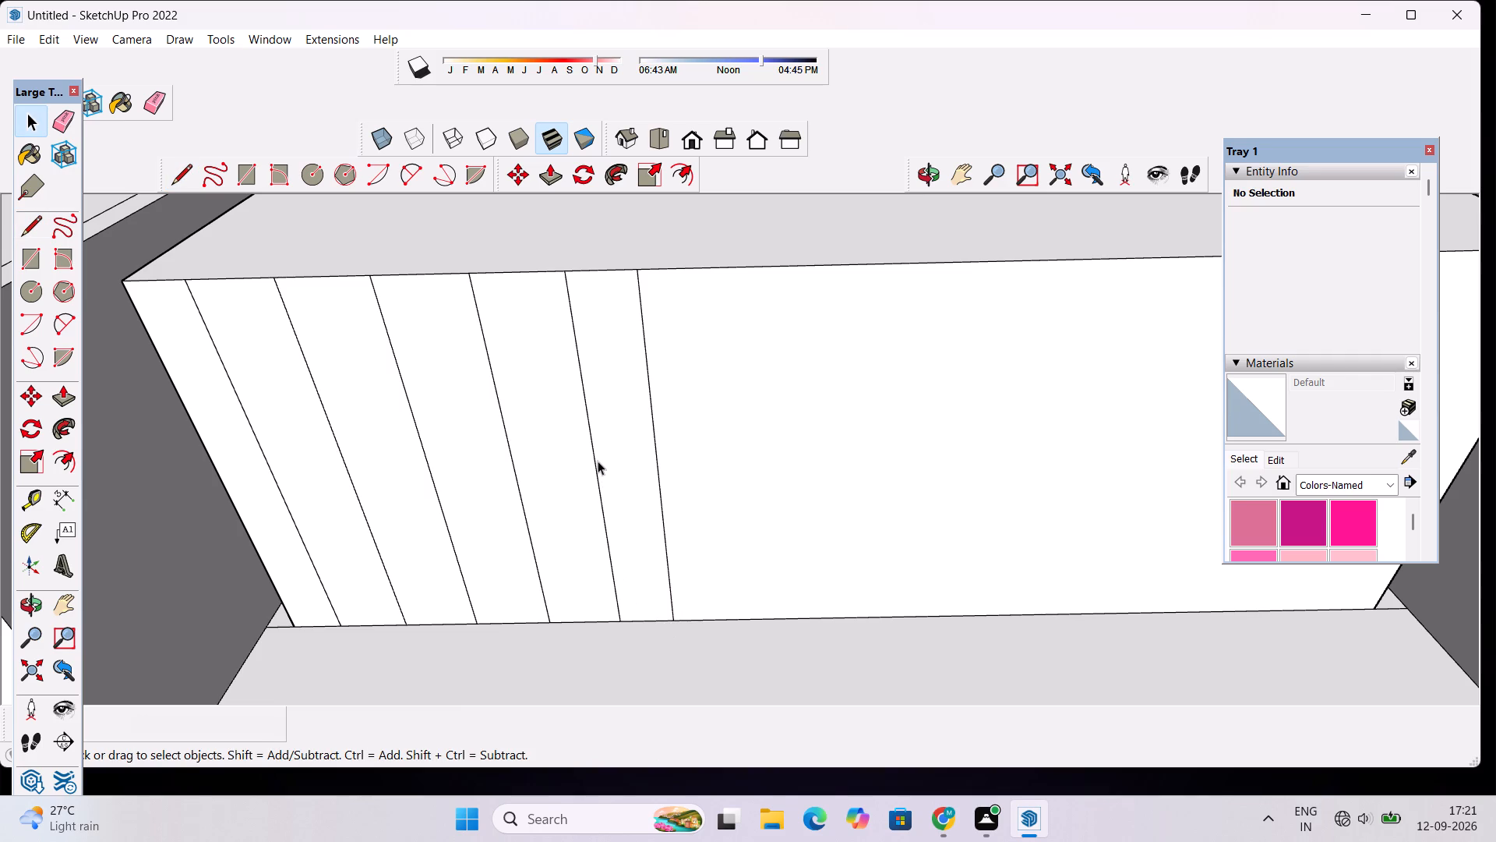
left_click(647, 382)
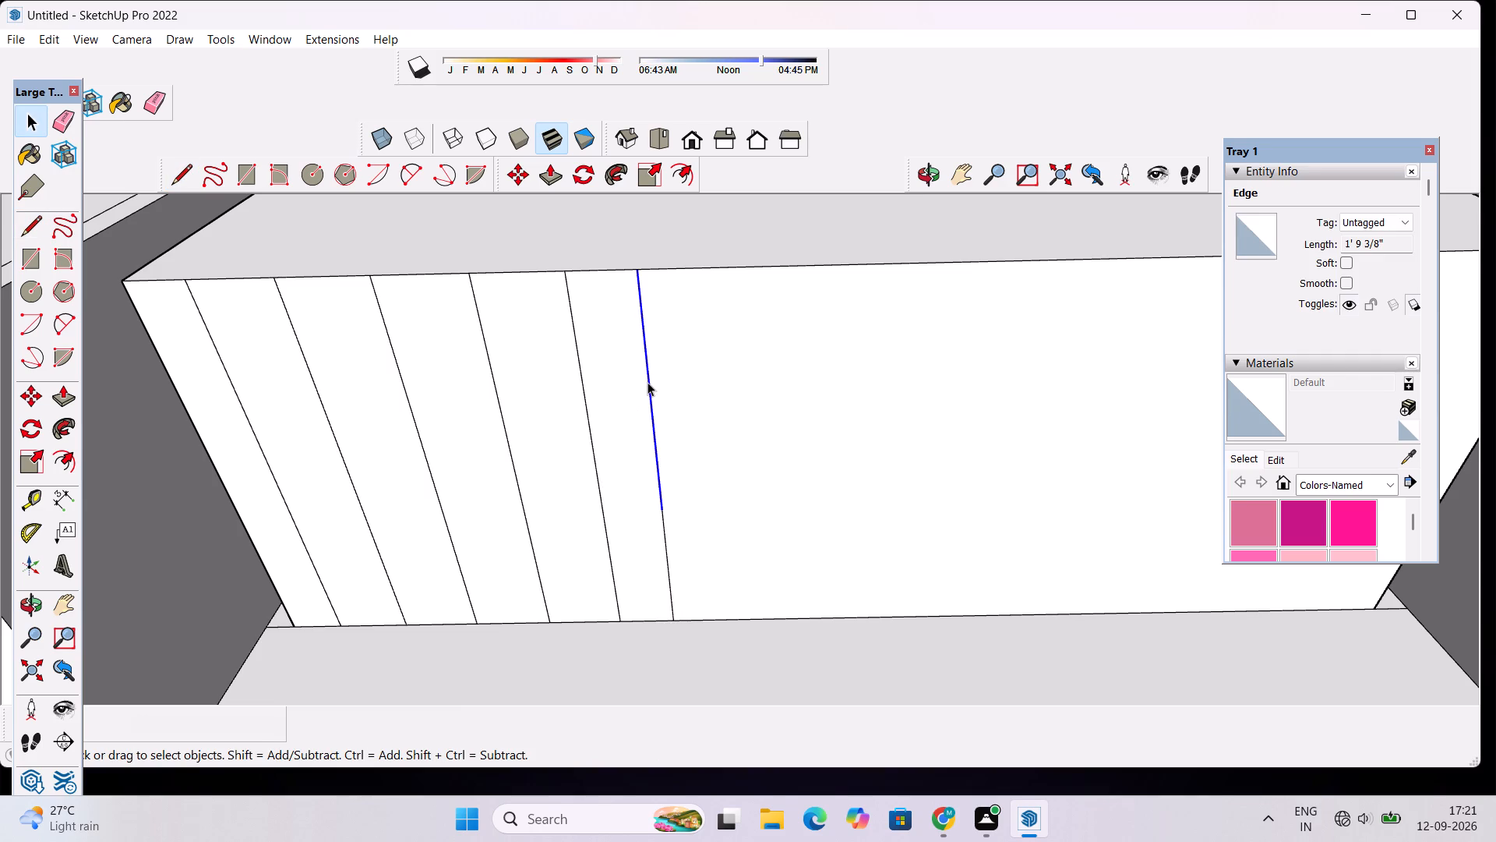
left_click(583, 389)
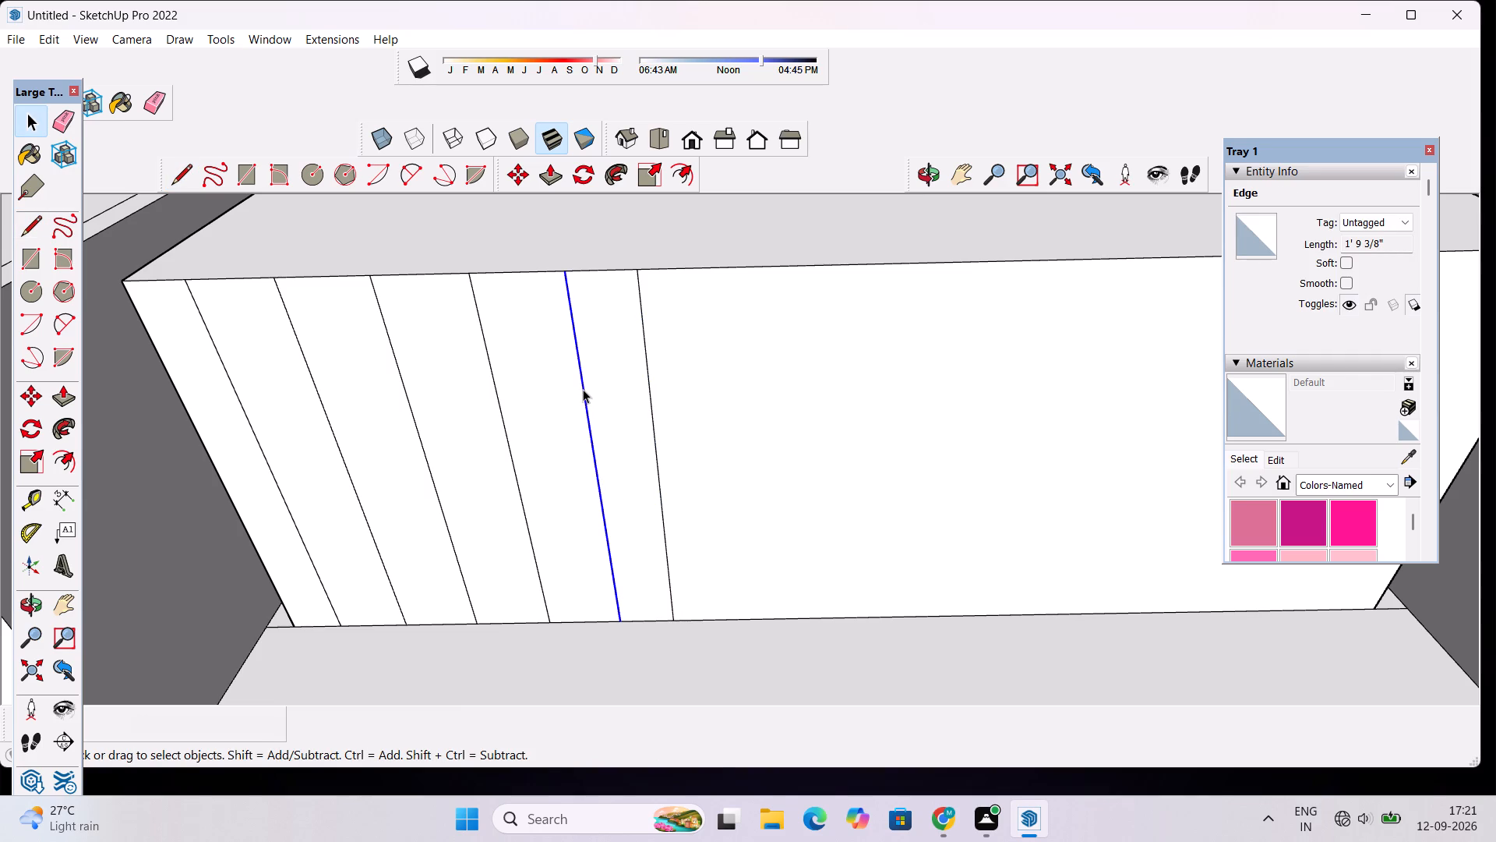
key("m")
left_click(598, 458)
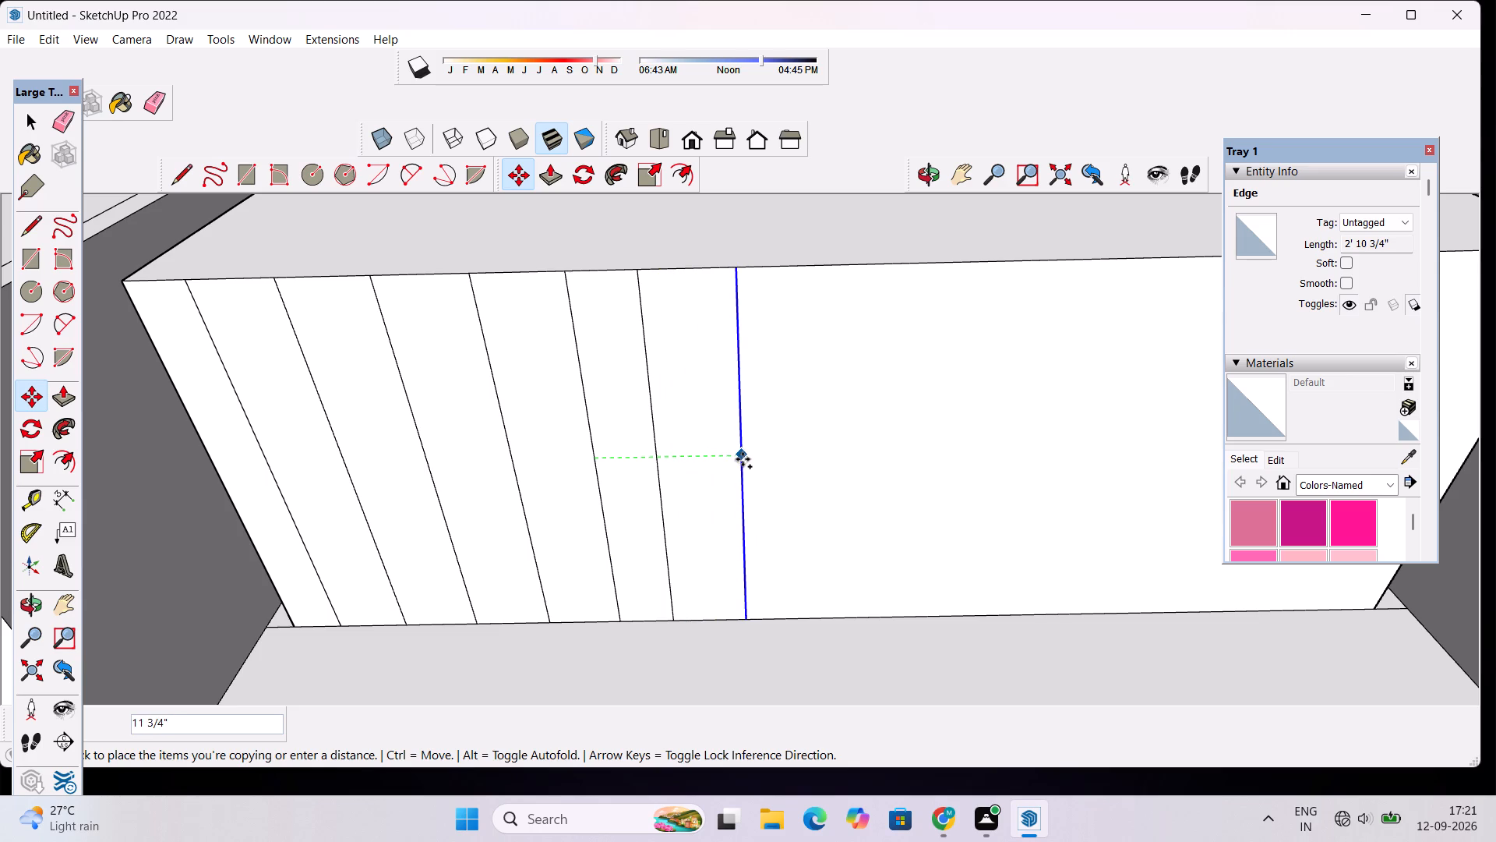
left_click(743, 459)
left_click(746, 444)
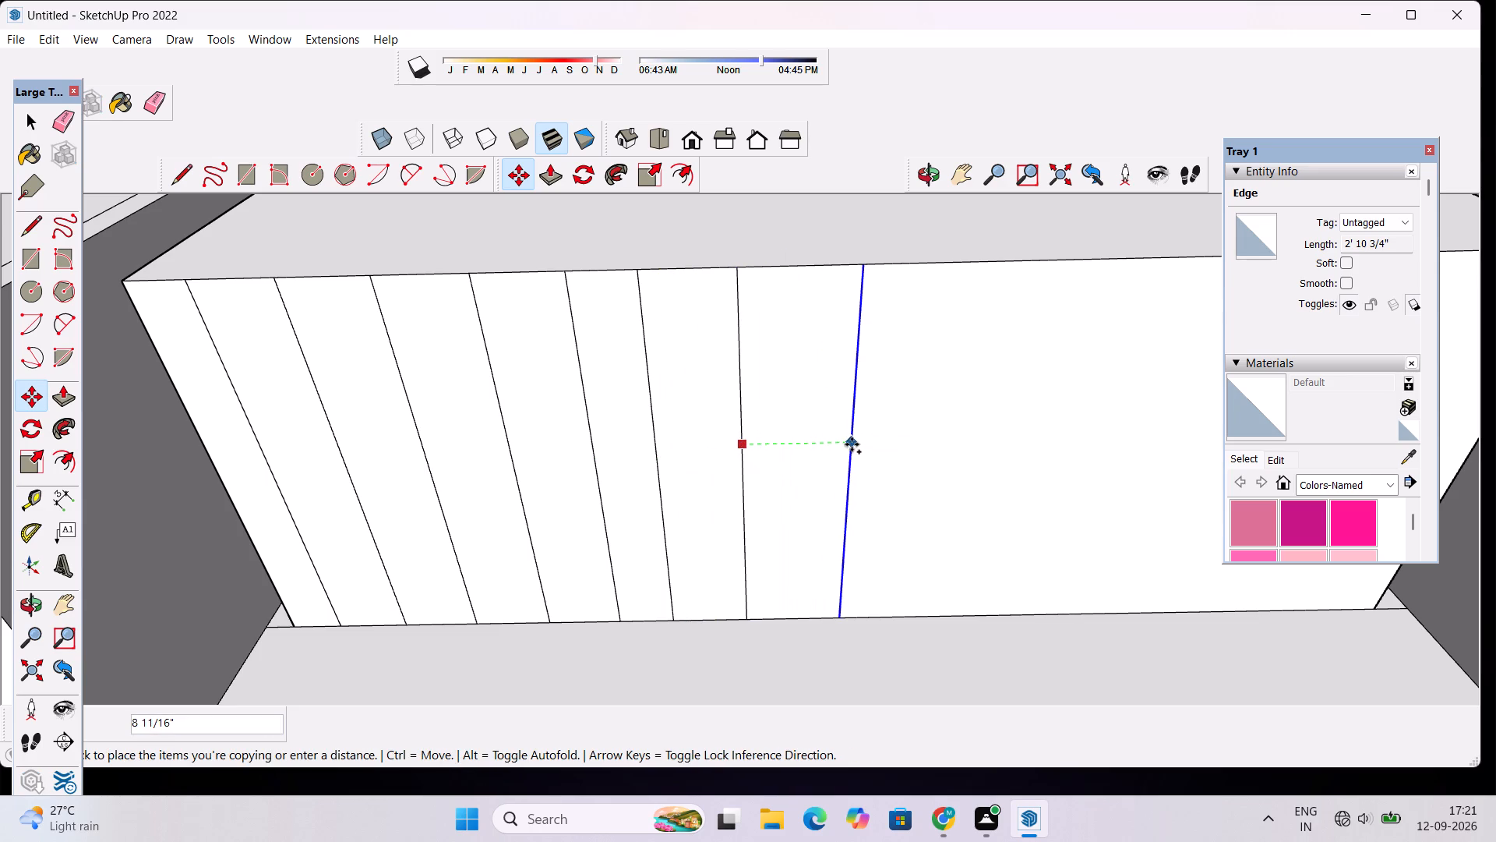
left_click(842, 451)
left_click(841, 448)
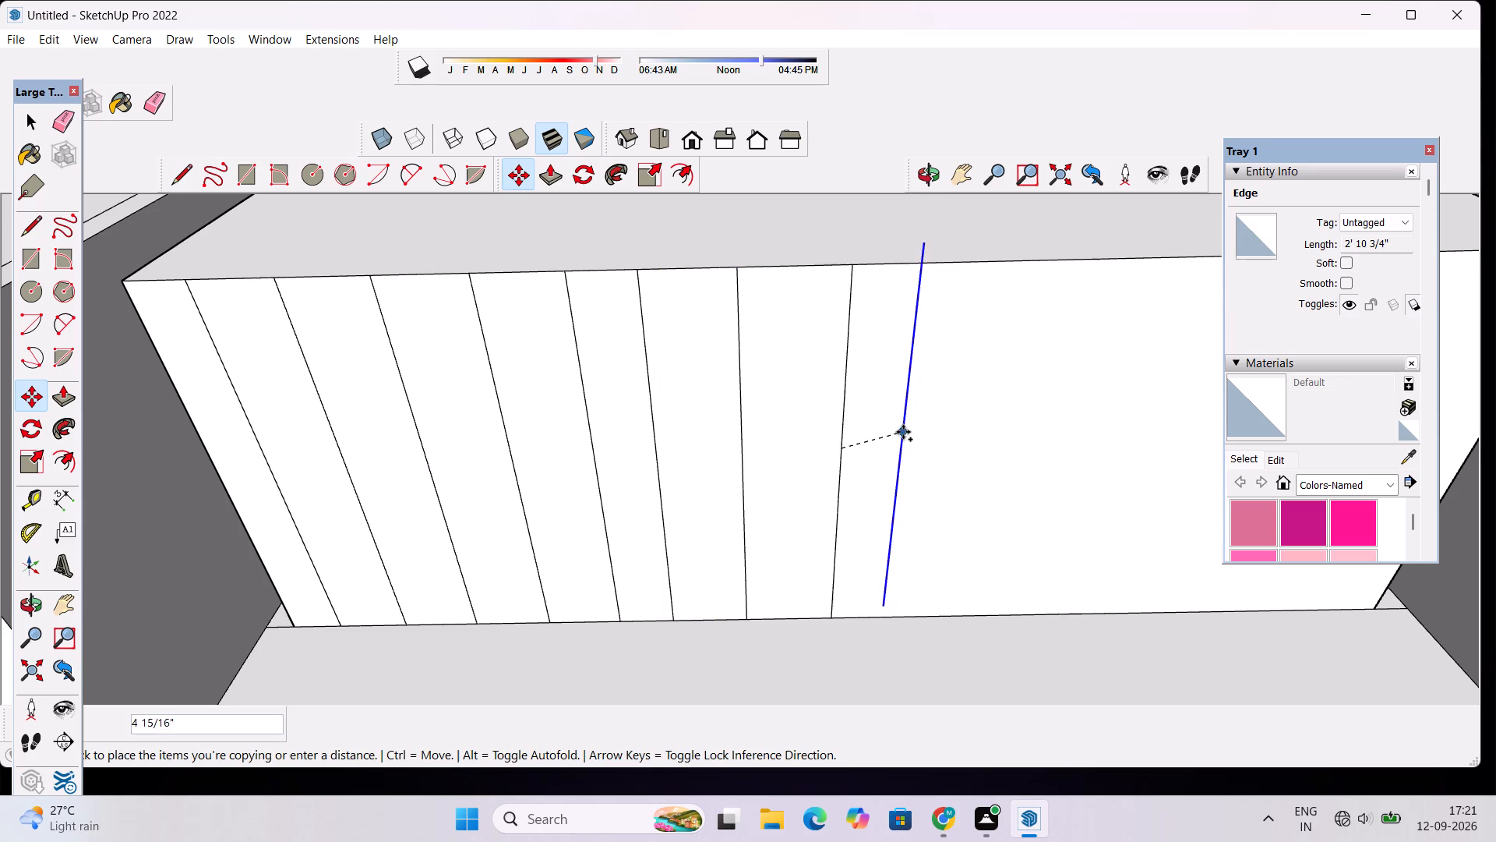
left_click(941, 454)
Add two more spaced copies of the 2' 10 3/4" line, continuing along the underside toward the undivided end.
left_click(945, 445)
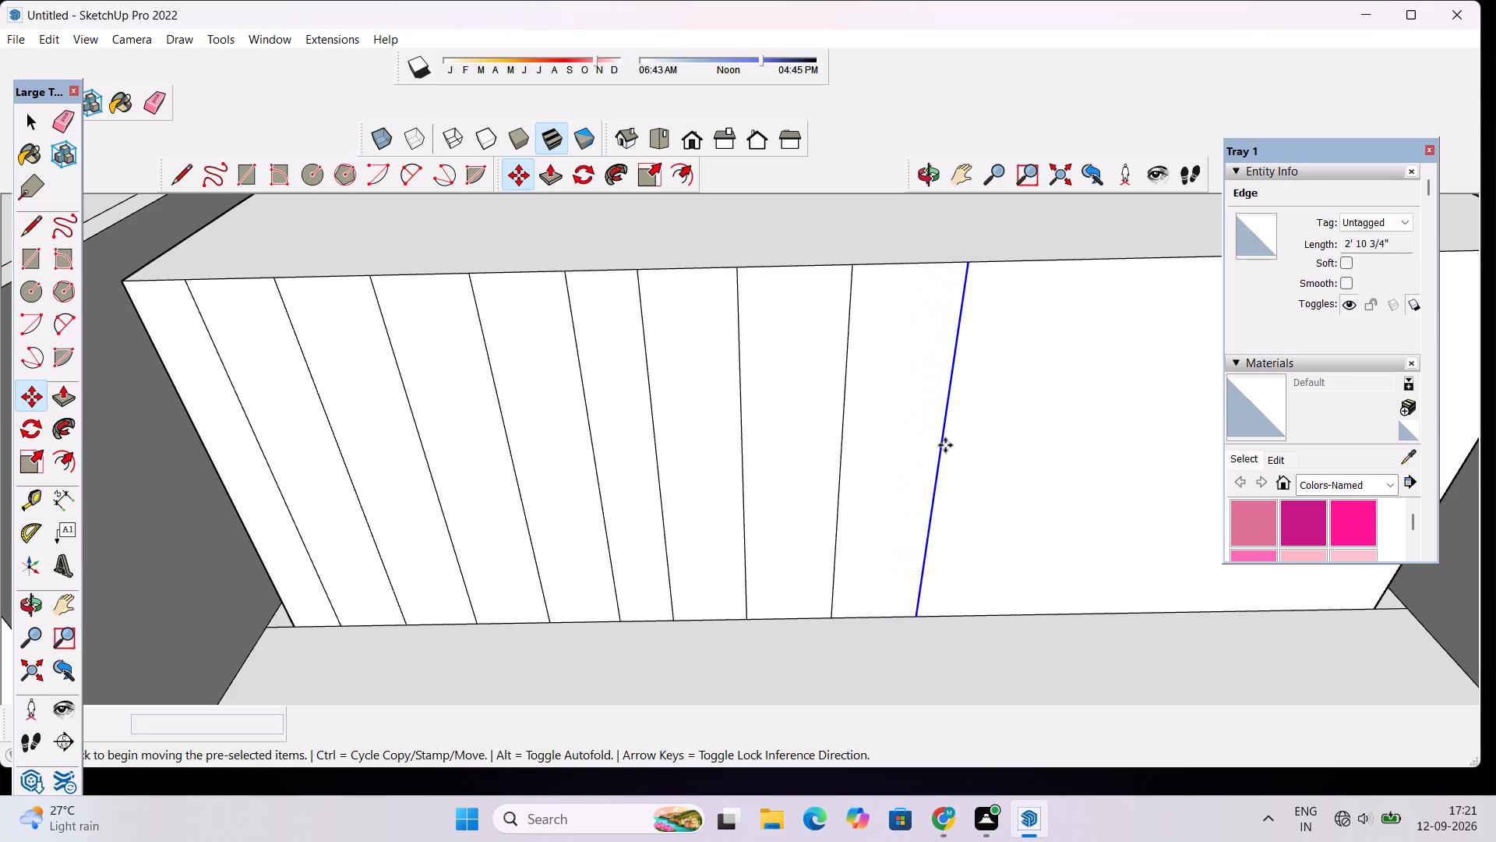
scroll(1034, 465, "down", 5)
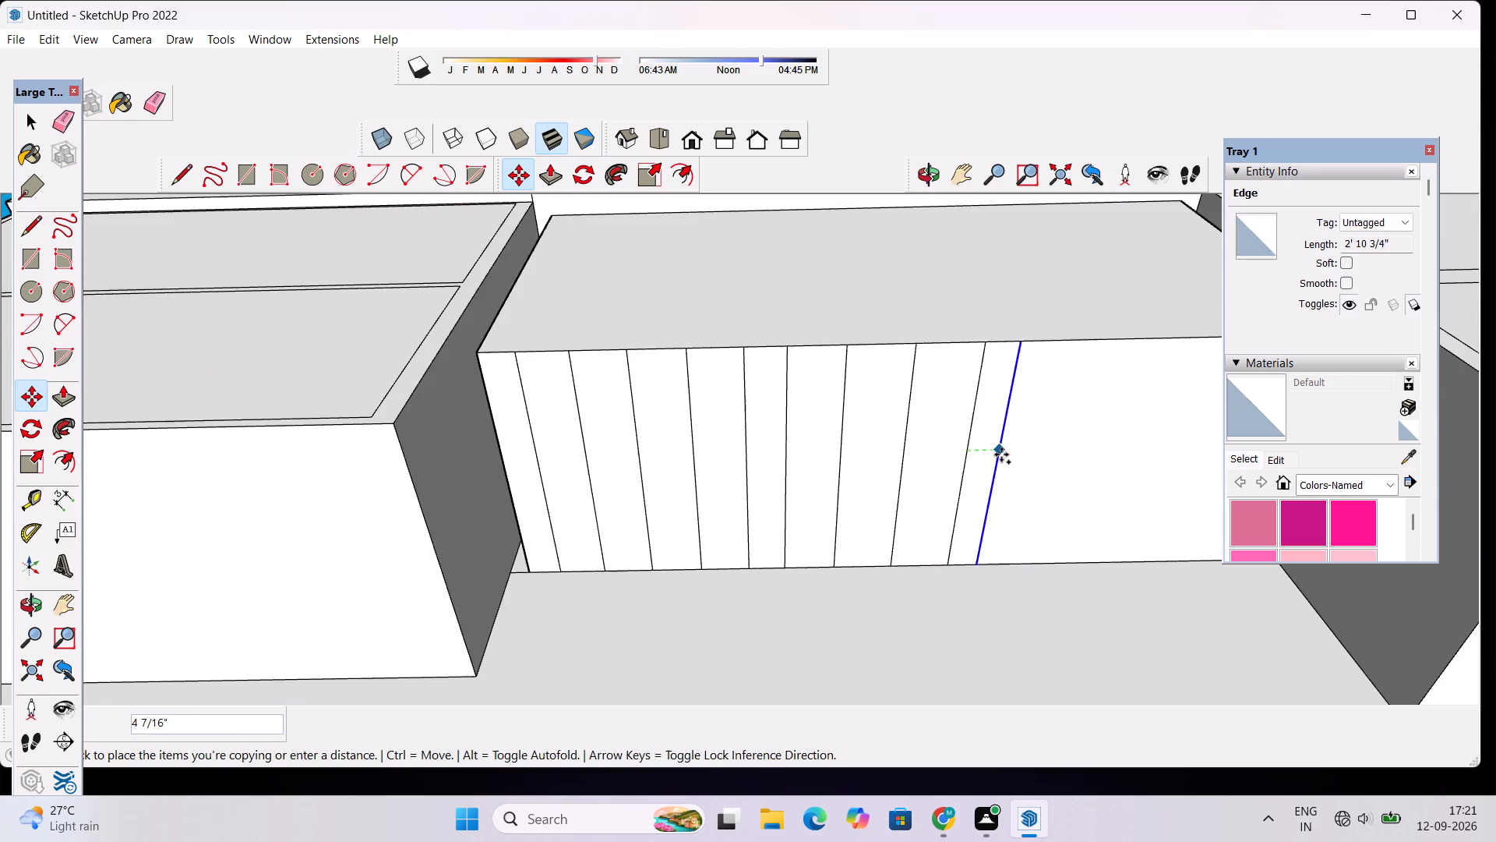
scroll(1025, 452, "up", 4)
left_click(1023, 453)
left_click(1026, 444)
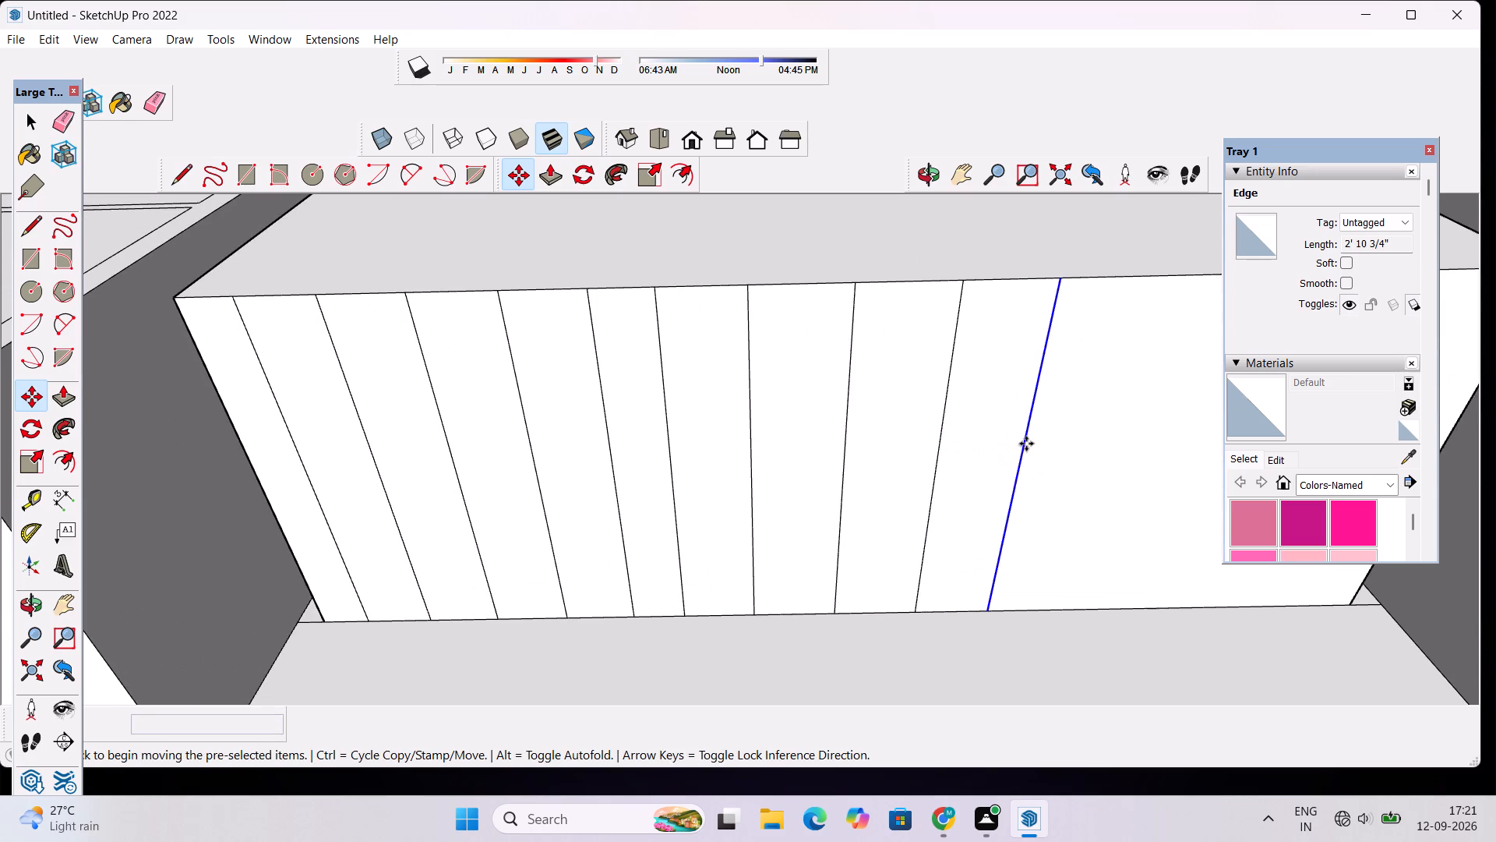
scroll(1040, 437, "down", 10)
scroll(1038, 443, "up", 8)
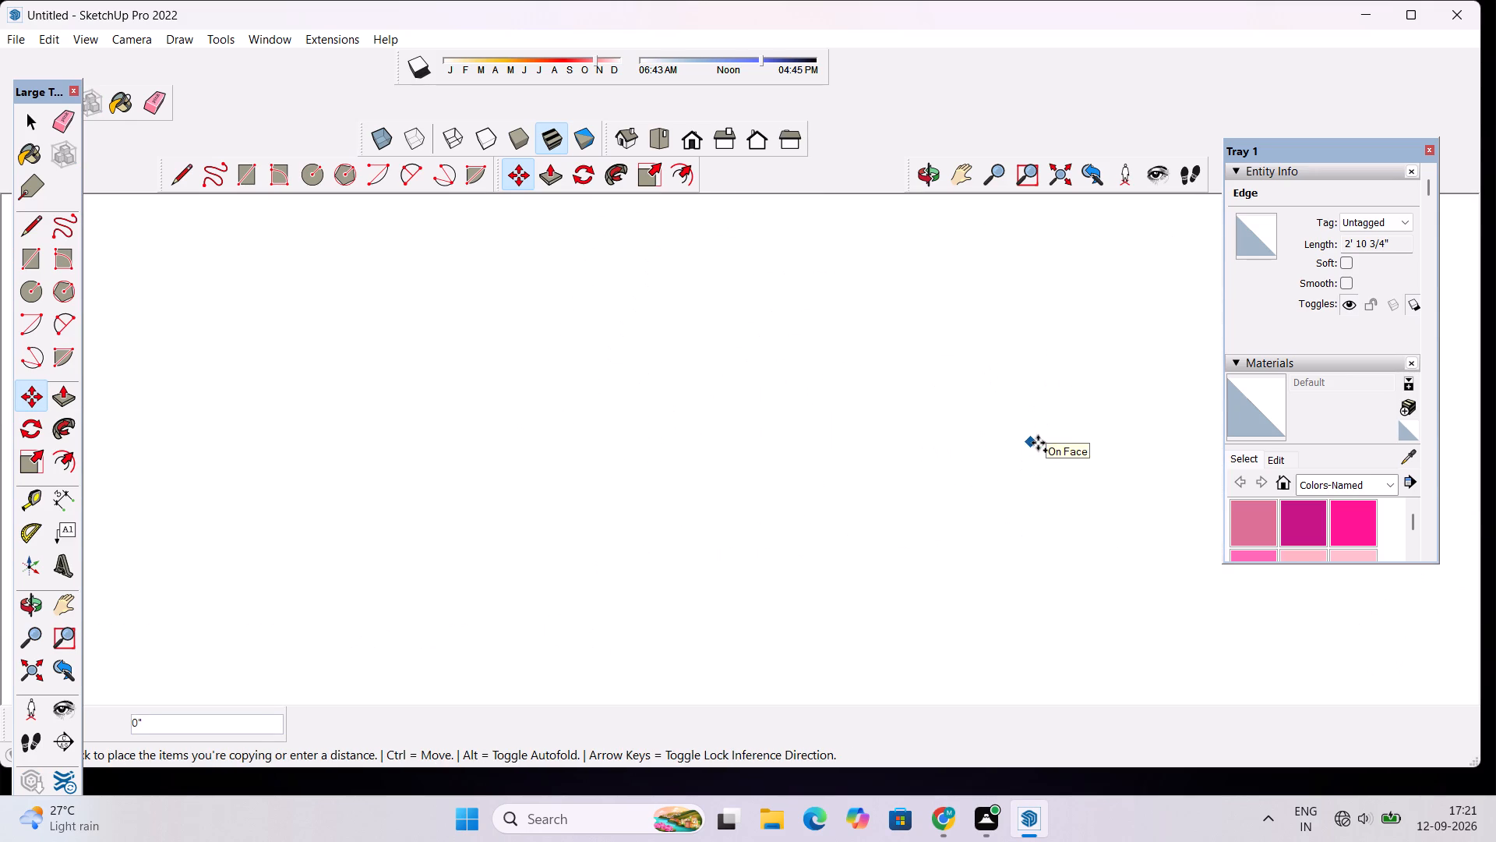
scroll(1038, 443, "up", 20)
scroll(1038, 443, "up", 7)
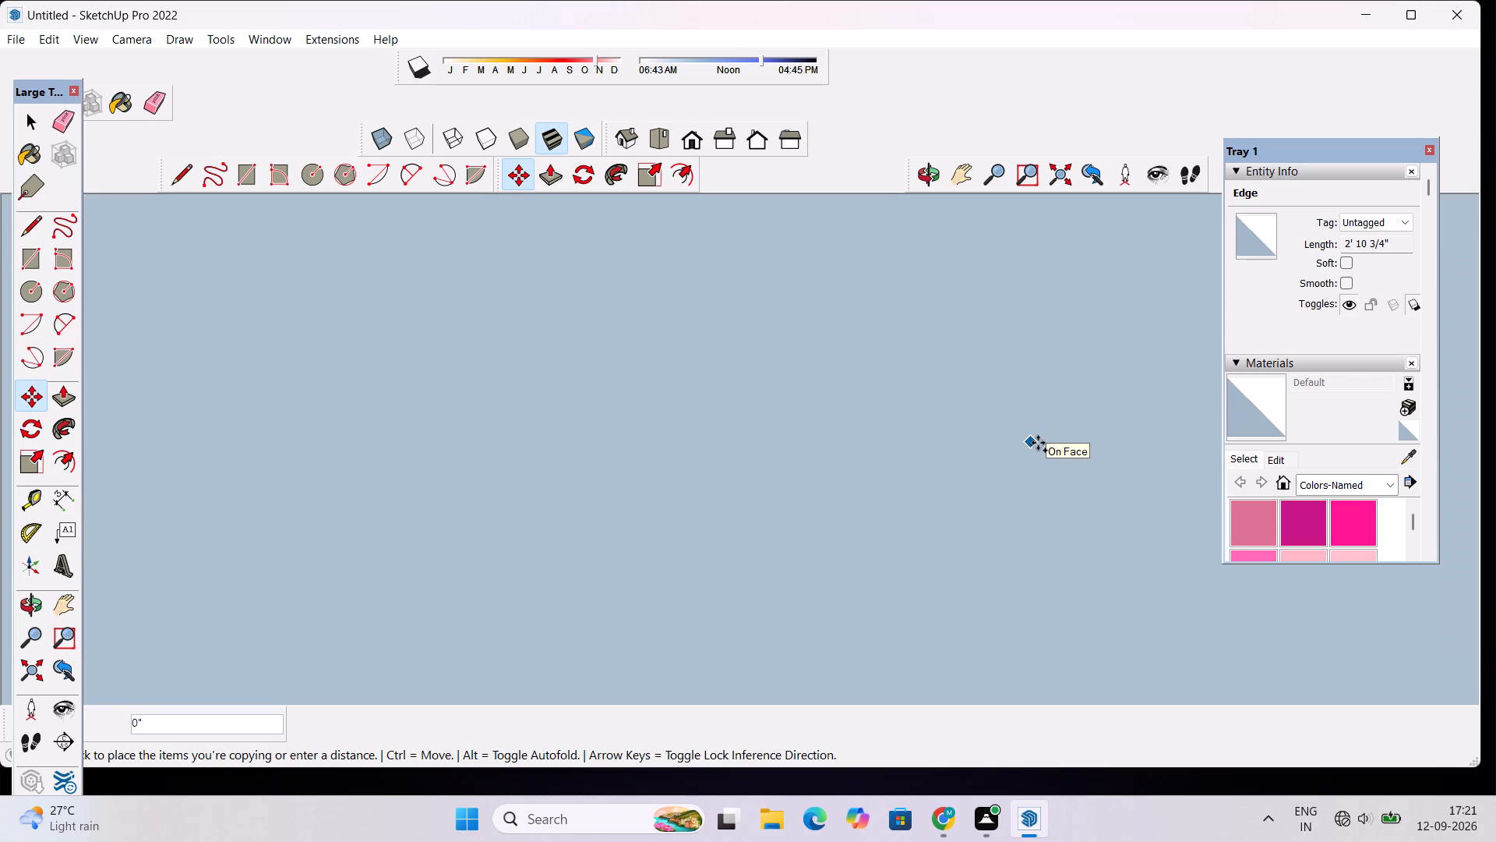
scroll(1038, 443, "up", 20)
scroll(1038, 443, "up", 6)
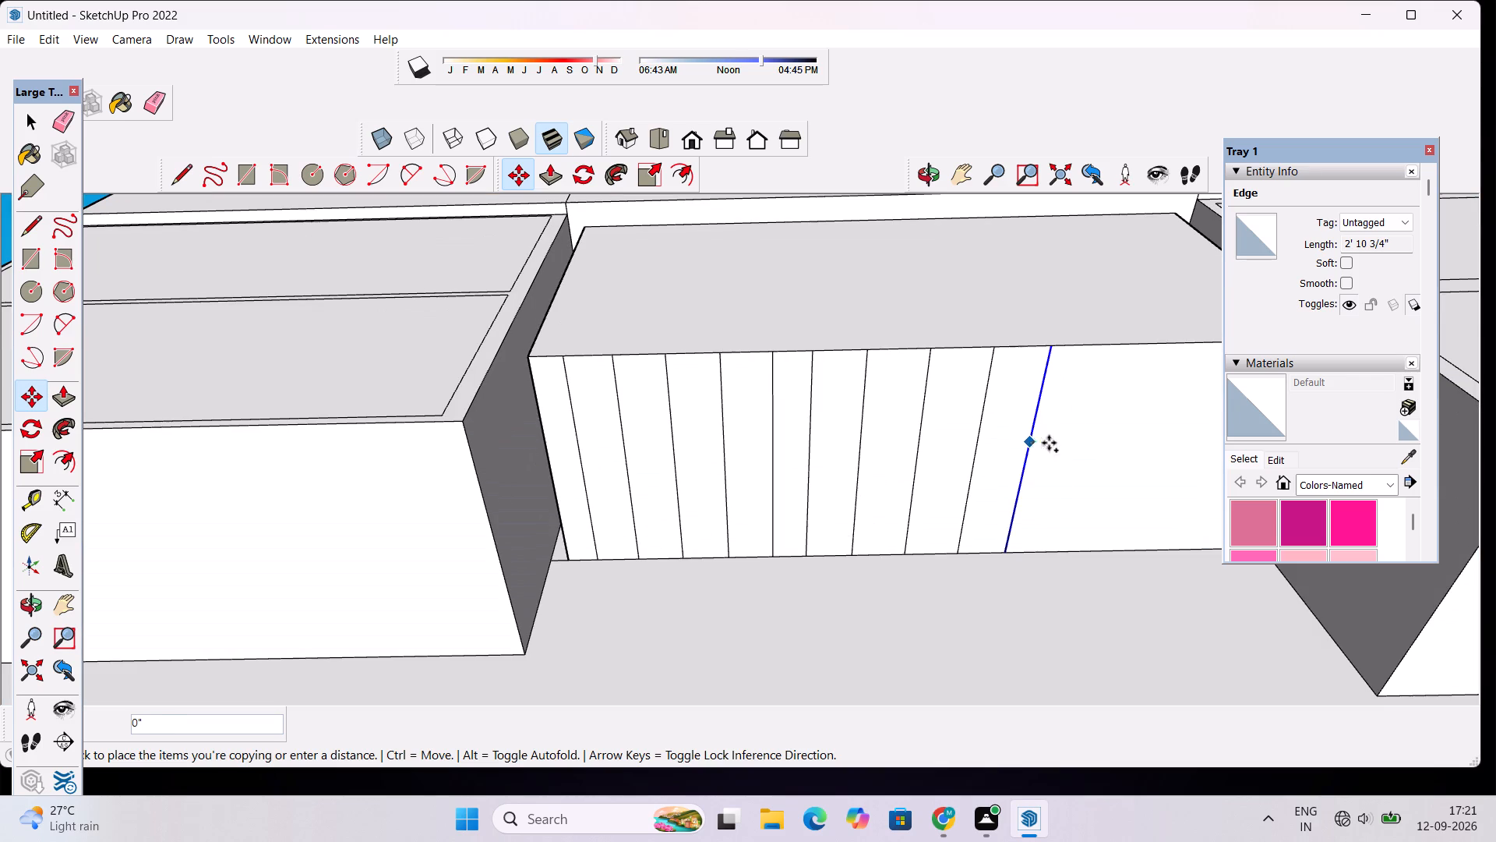
left_click(1089, 439)
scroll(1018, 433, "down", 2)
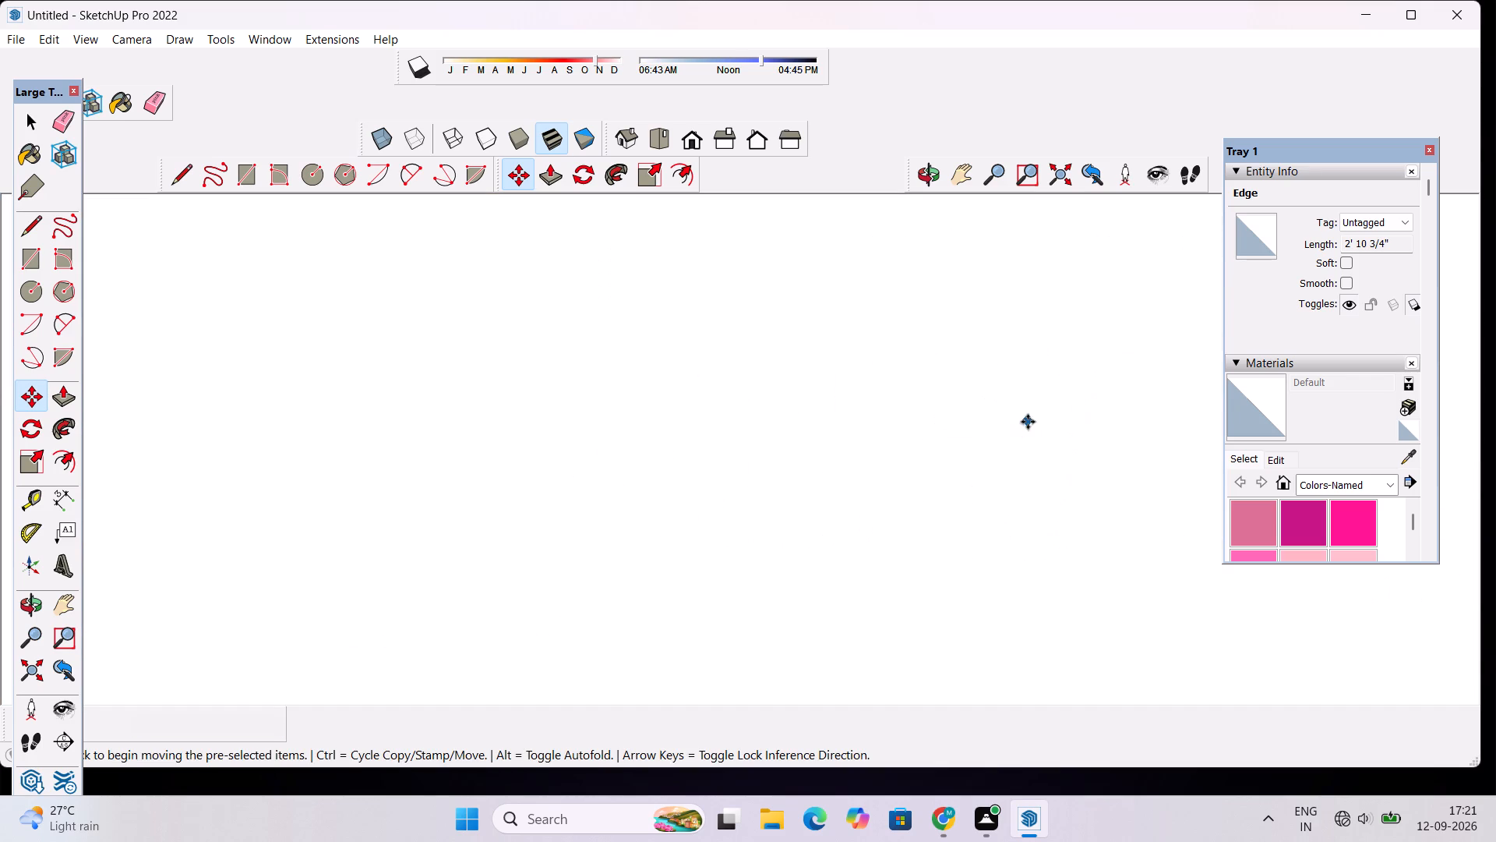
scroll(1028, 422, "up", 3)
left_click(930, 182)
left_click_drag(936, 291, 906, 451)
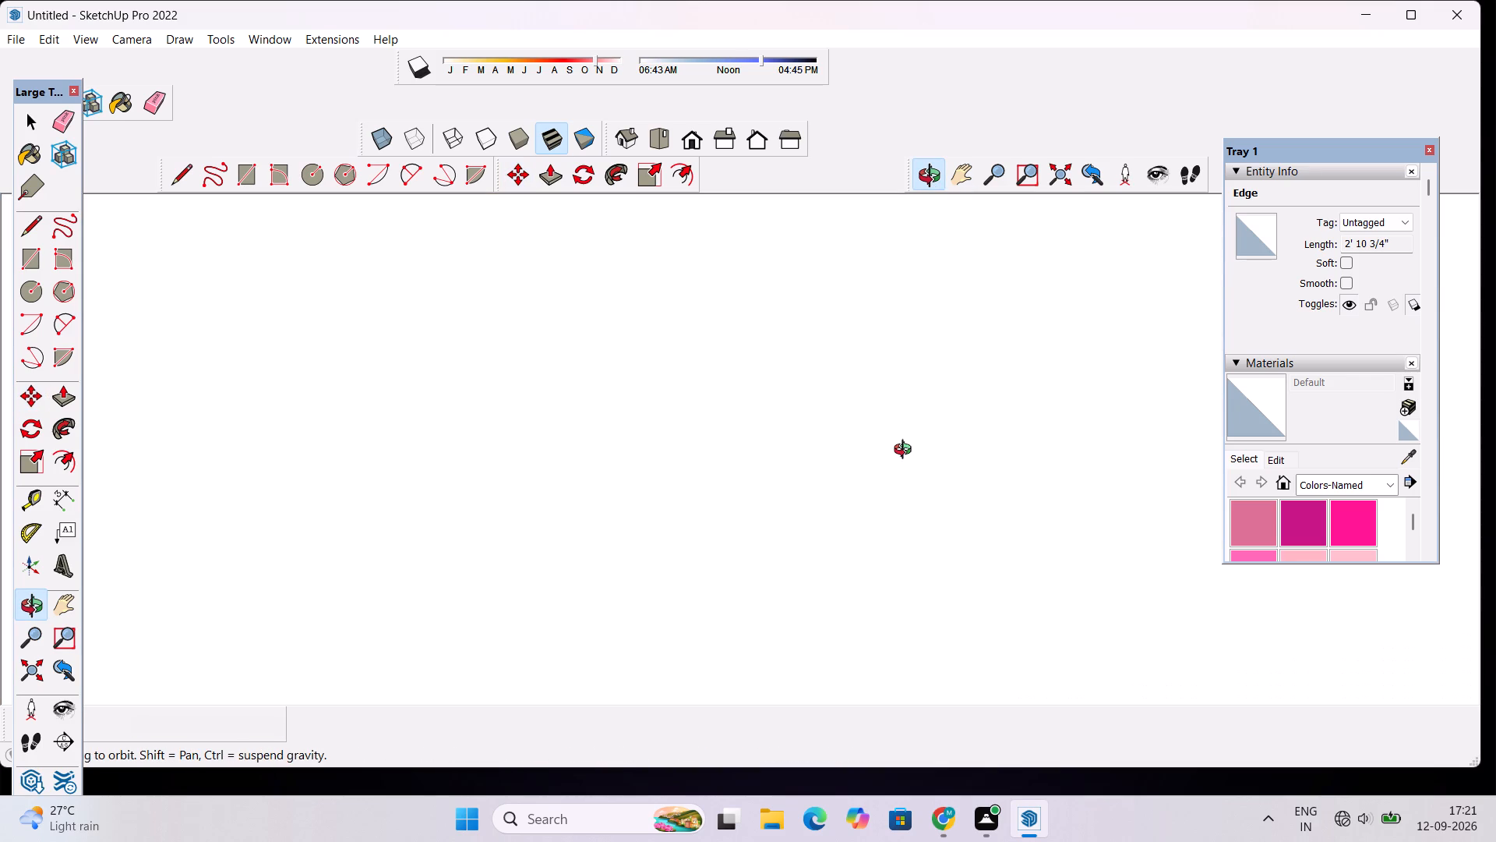
Copy the last 2' 10 3/4" line twice more along the underside at about 8 3/8" spacing, dividing the remaining undivided end.
scroll(906, 451, "down", 9)
left_click(690, 138)
scroll(741, 419, "down", 9)
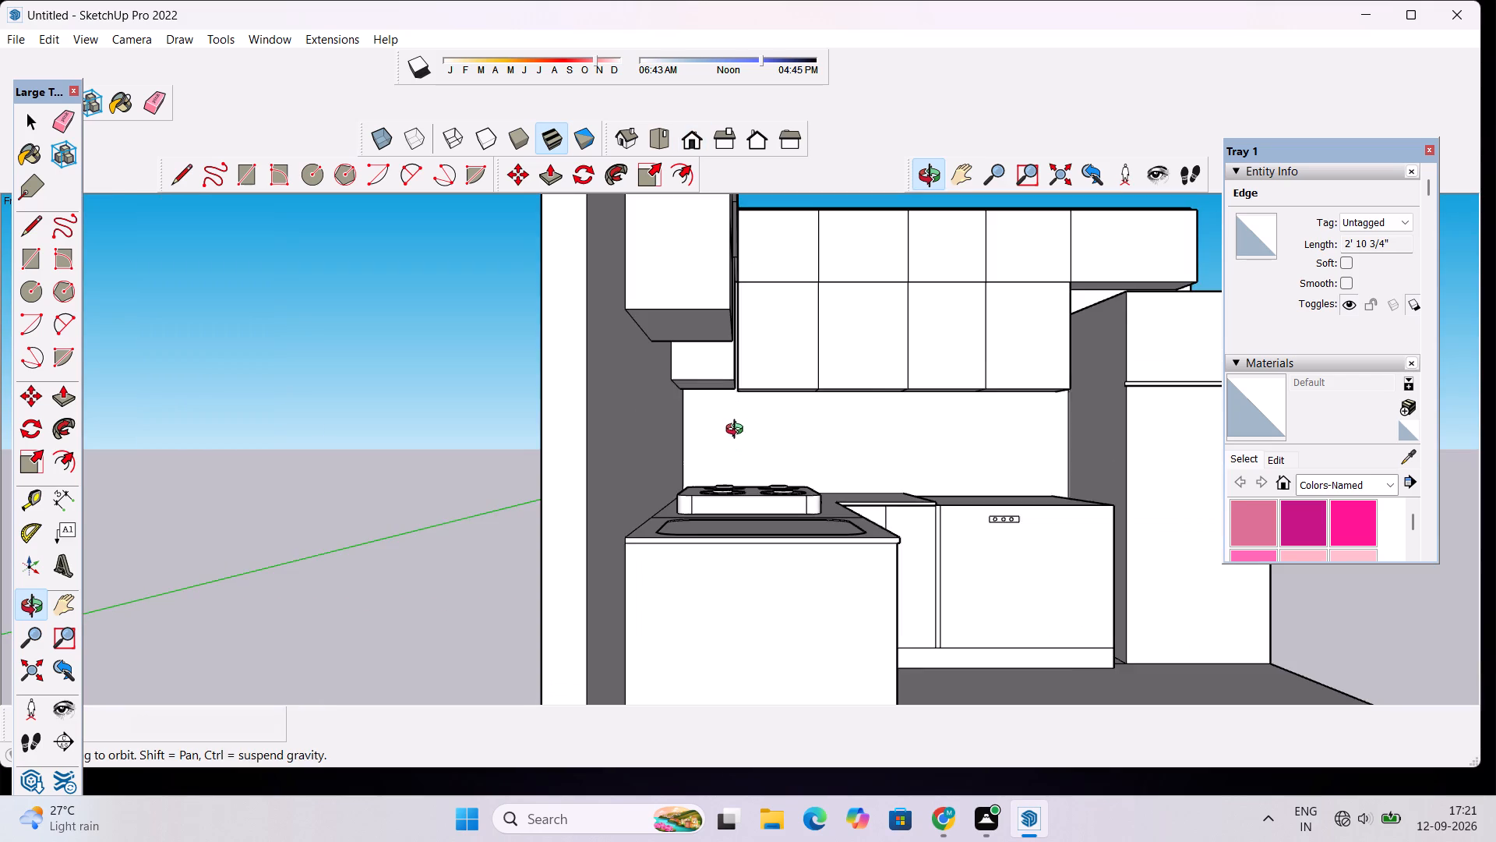
scroll(738, 431, "down", 1)
scroll(928, 508, "up", 3)
left_click_drag(952, 504, 736, 545, "shift")
scroll(628, 509, "up", 3)
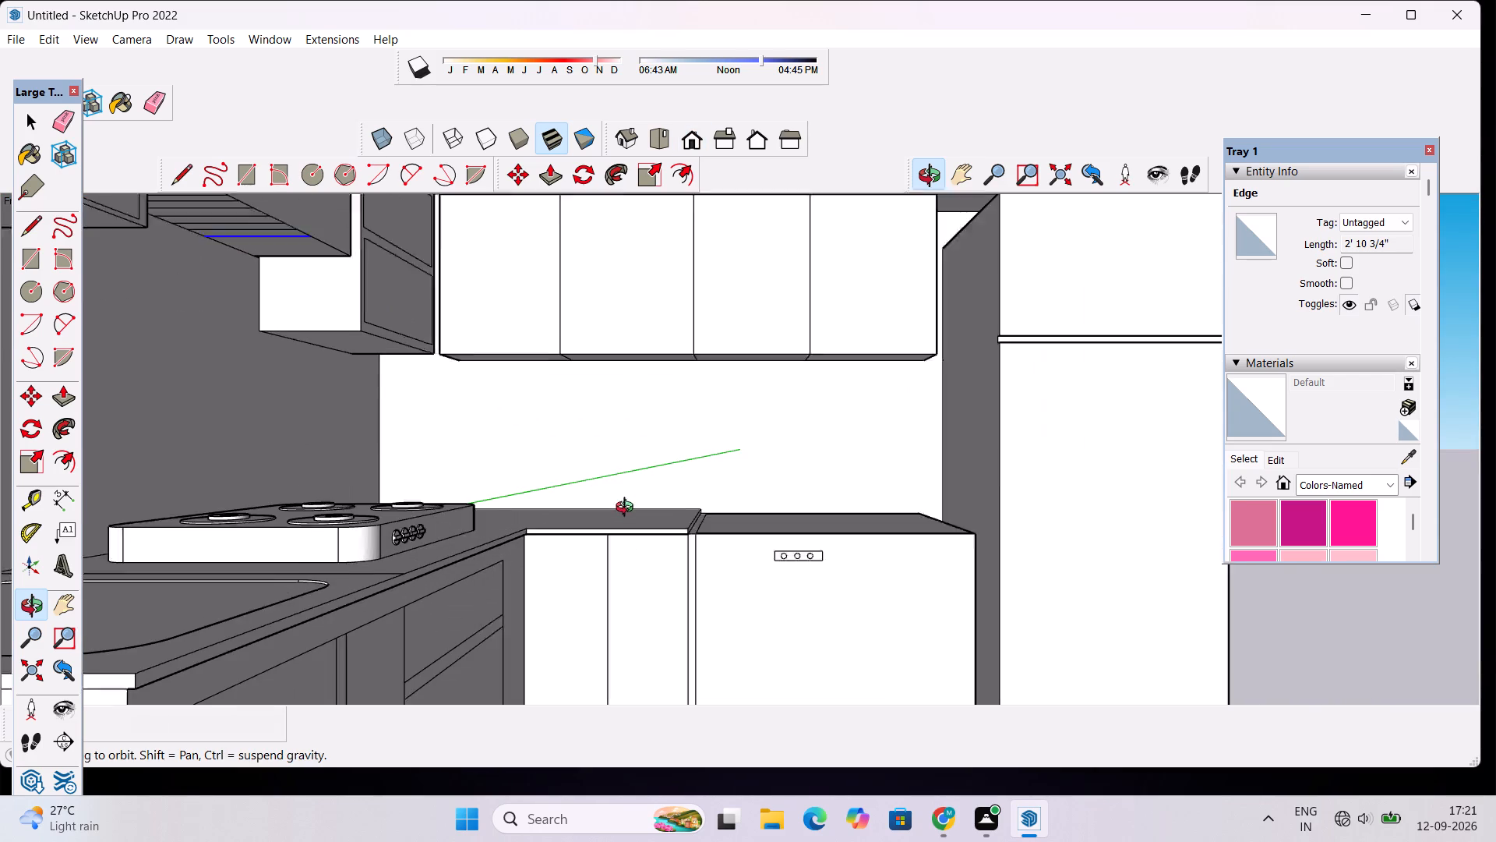
scroll(628, 509, "up", 1)
left_click(735, 496)
scroll(736, 495, "down", 3)
left_click_drag(768, 515, 502, 403)
scroll(574, 398, "up", 5)
left_click_drag(759, 472, 537, 500)
scroll(671, 440, "up", 4)
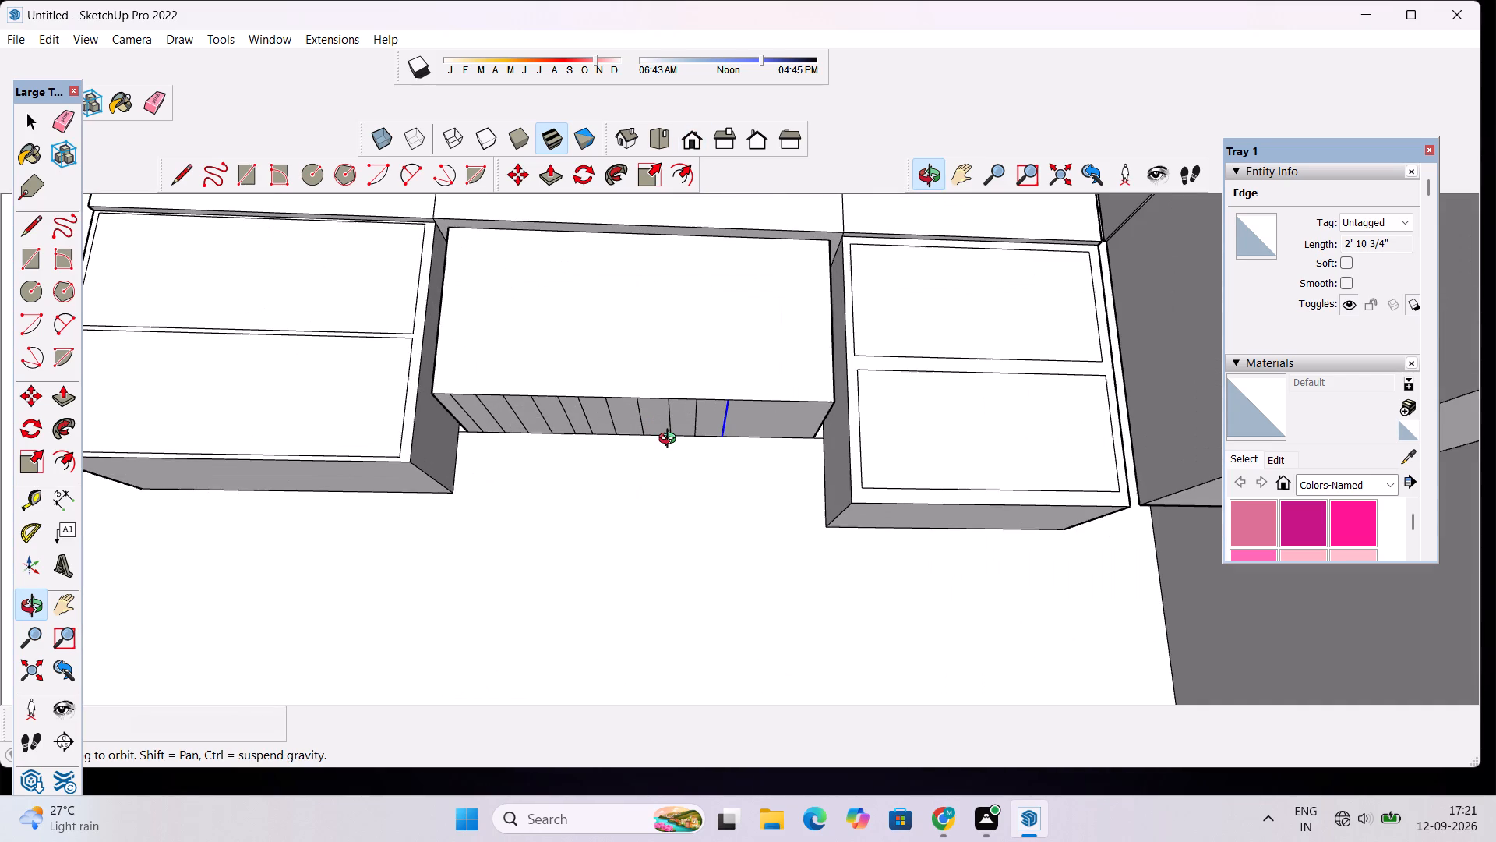
scroll(671, 440, "down", 3)
left_click_drag(672, 443, 683, 391)
scroll(683, 391, "up", 2)
left_click_drag(683, 391, 672, 455)
scroll(681, 419, "up", 3)
left_click_drag(677, 419, 630, 502, "shift")
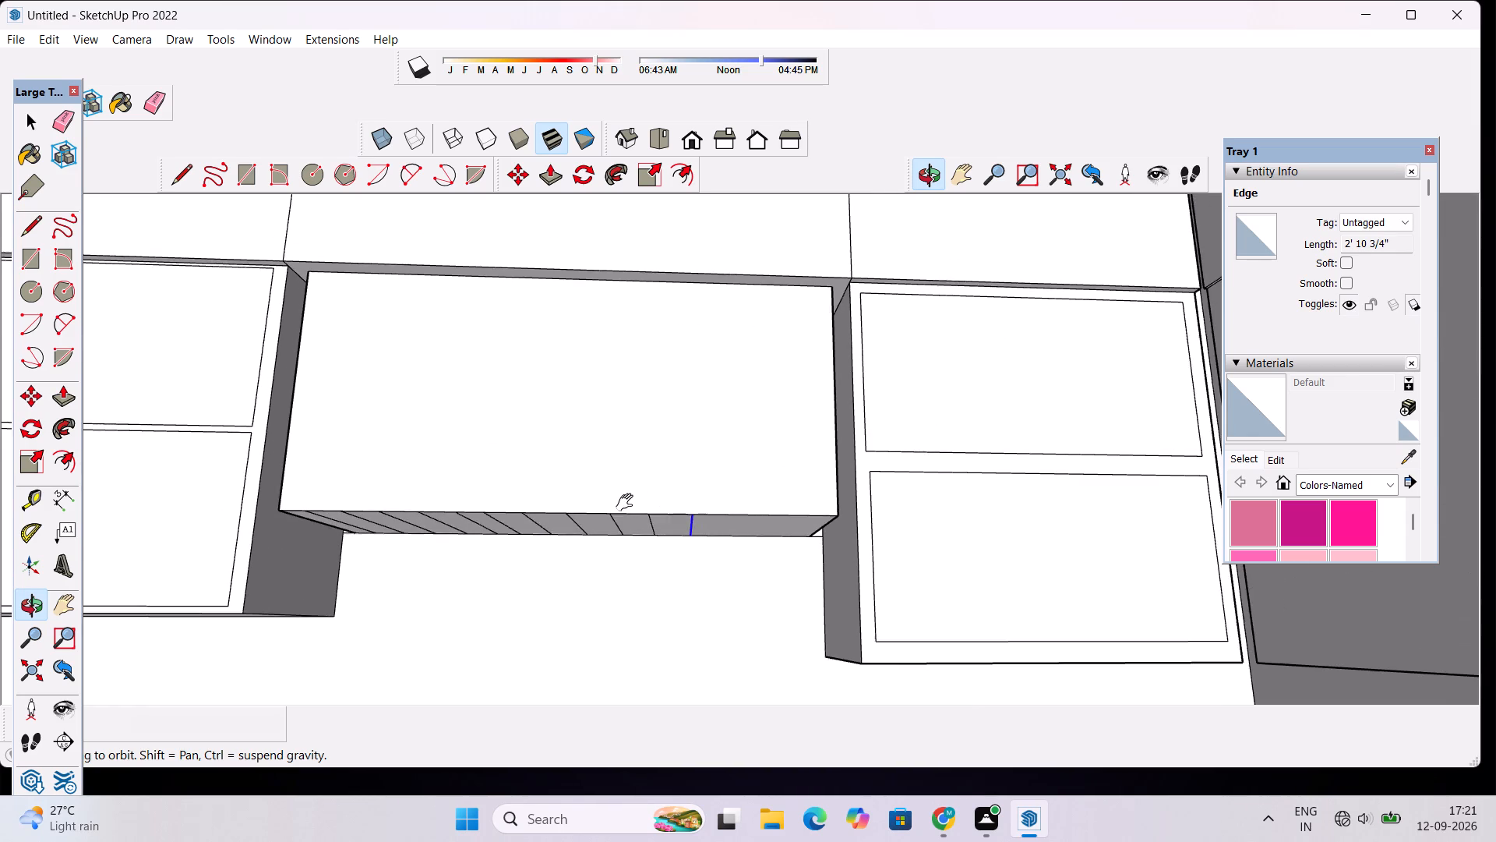
scroll(632, 501, "up", 3, "shift")
left_click_drag(753, 537, 710, 440)
scroll(729, 529, "up", 4)
left_click_drag(724, 529, 736, 469)
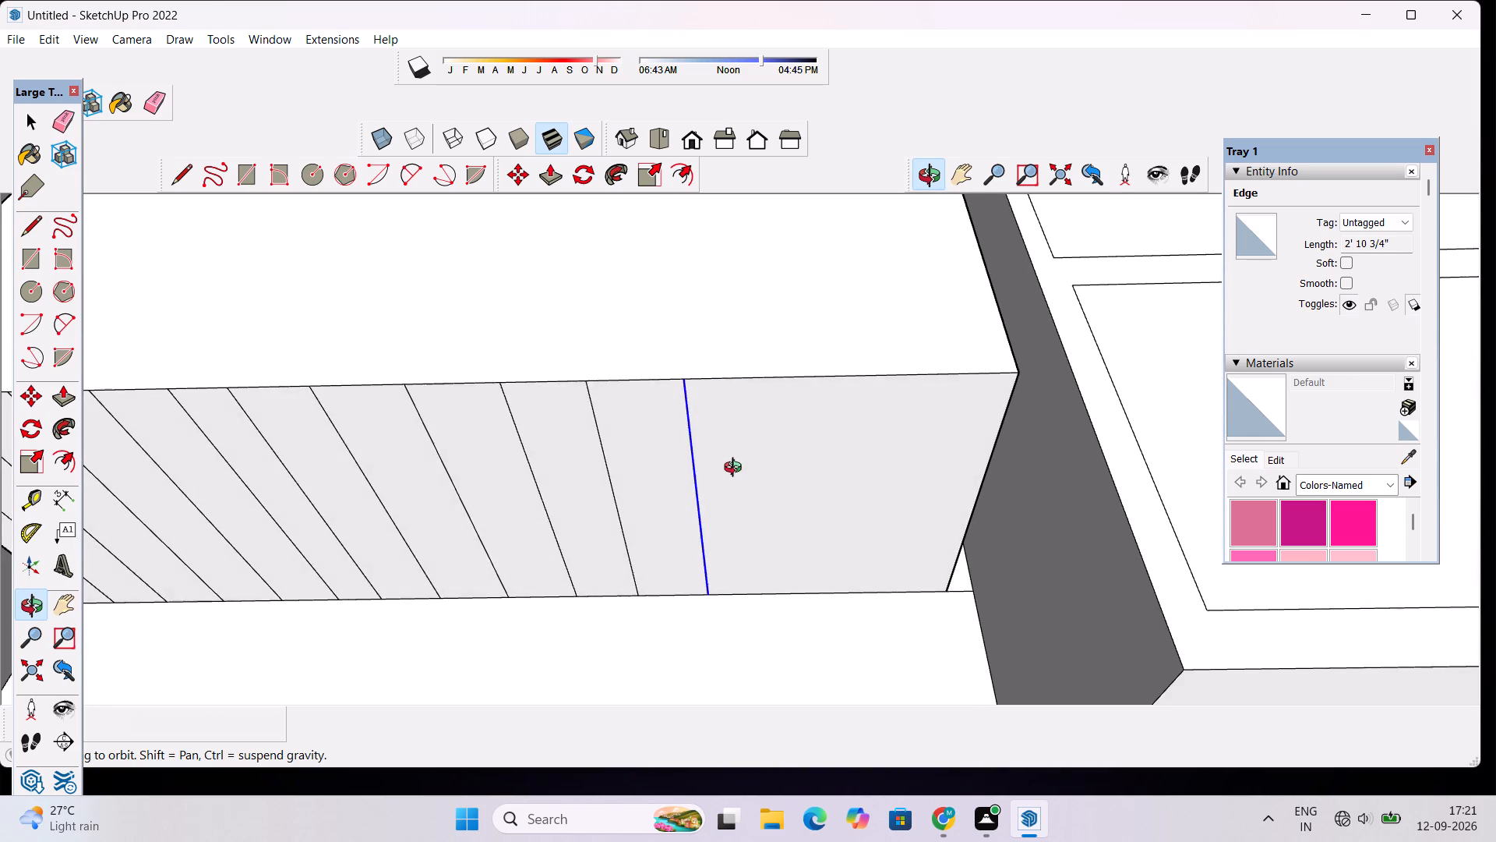
left_click_drag(736, 469, 736, 469)
scroll(736, 475, "up", 1)
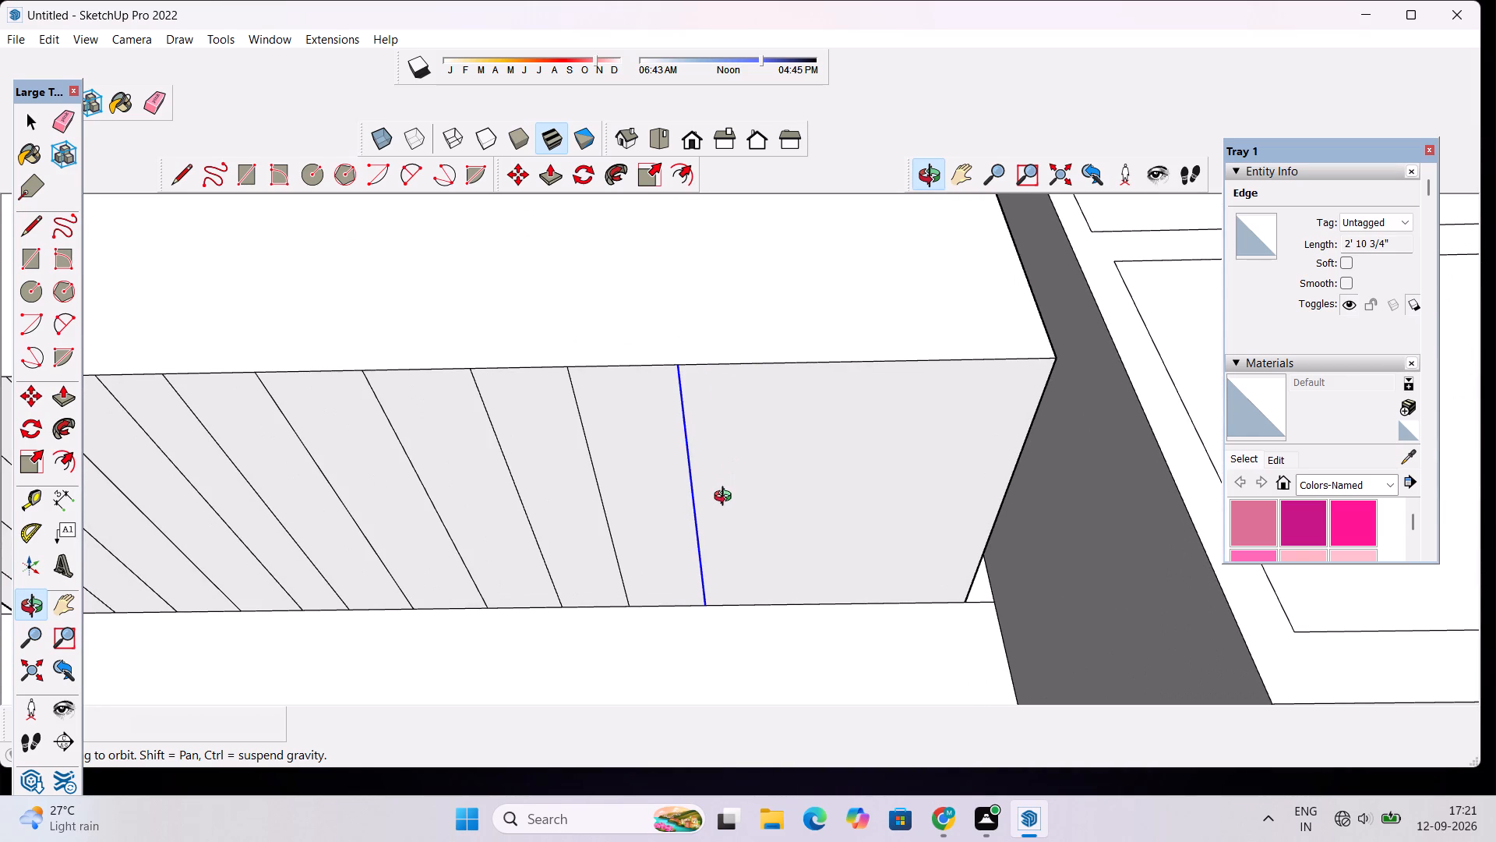
key("m")
left_click(695, 494)
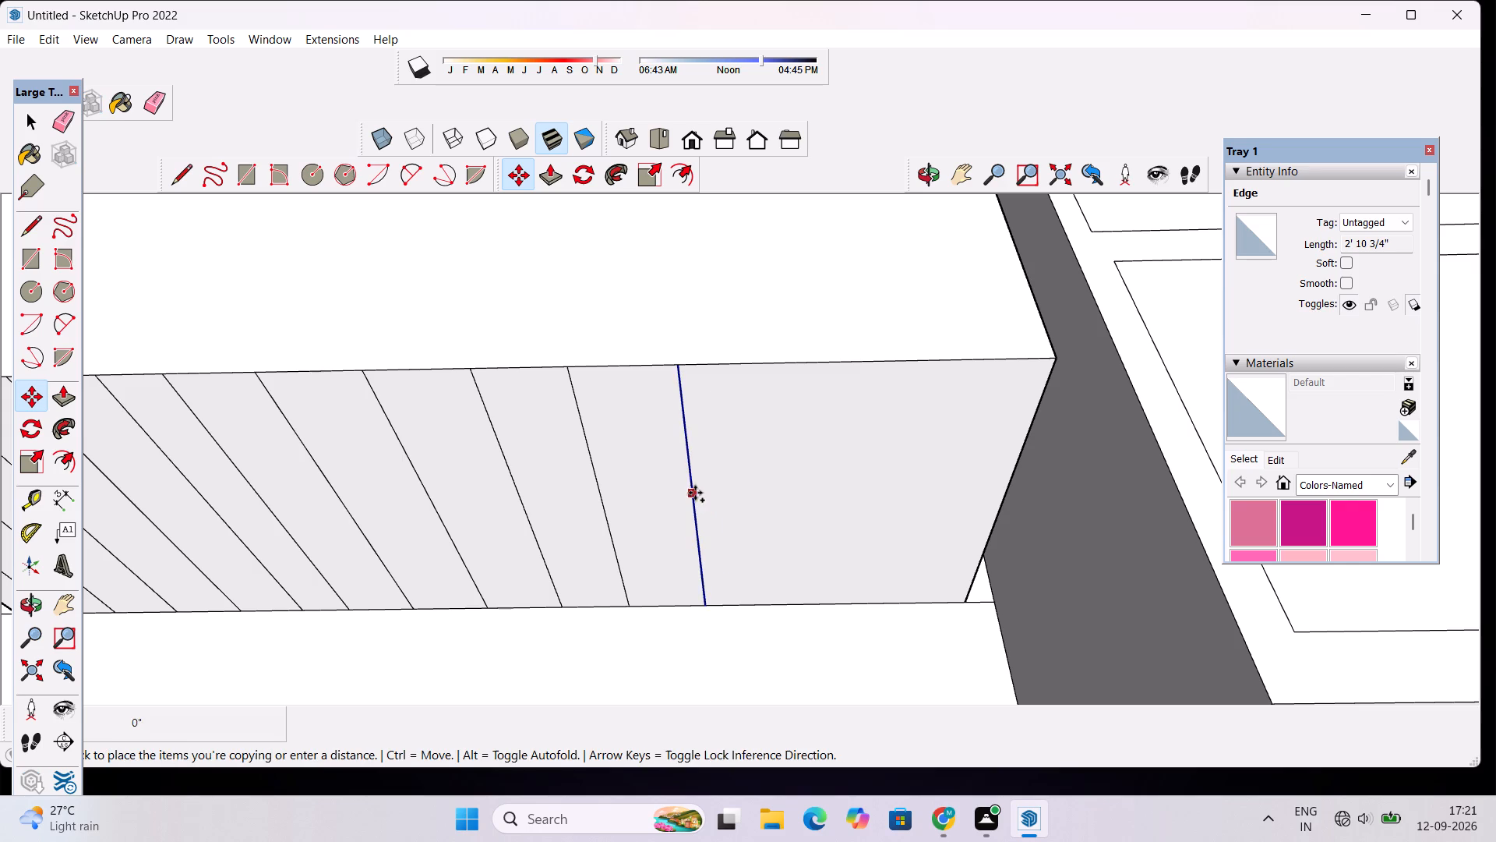
left_click(794, 482)
left_click(799, 475)
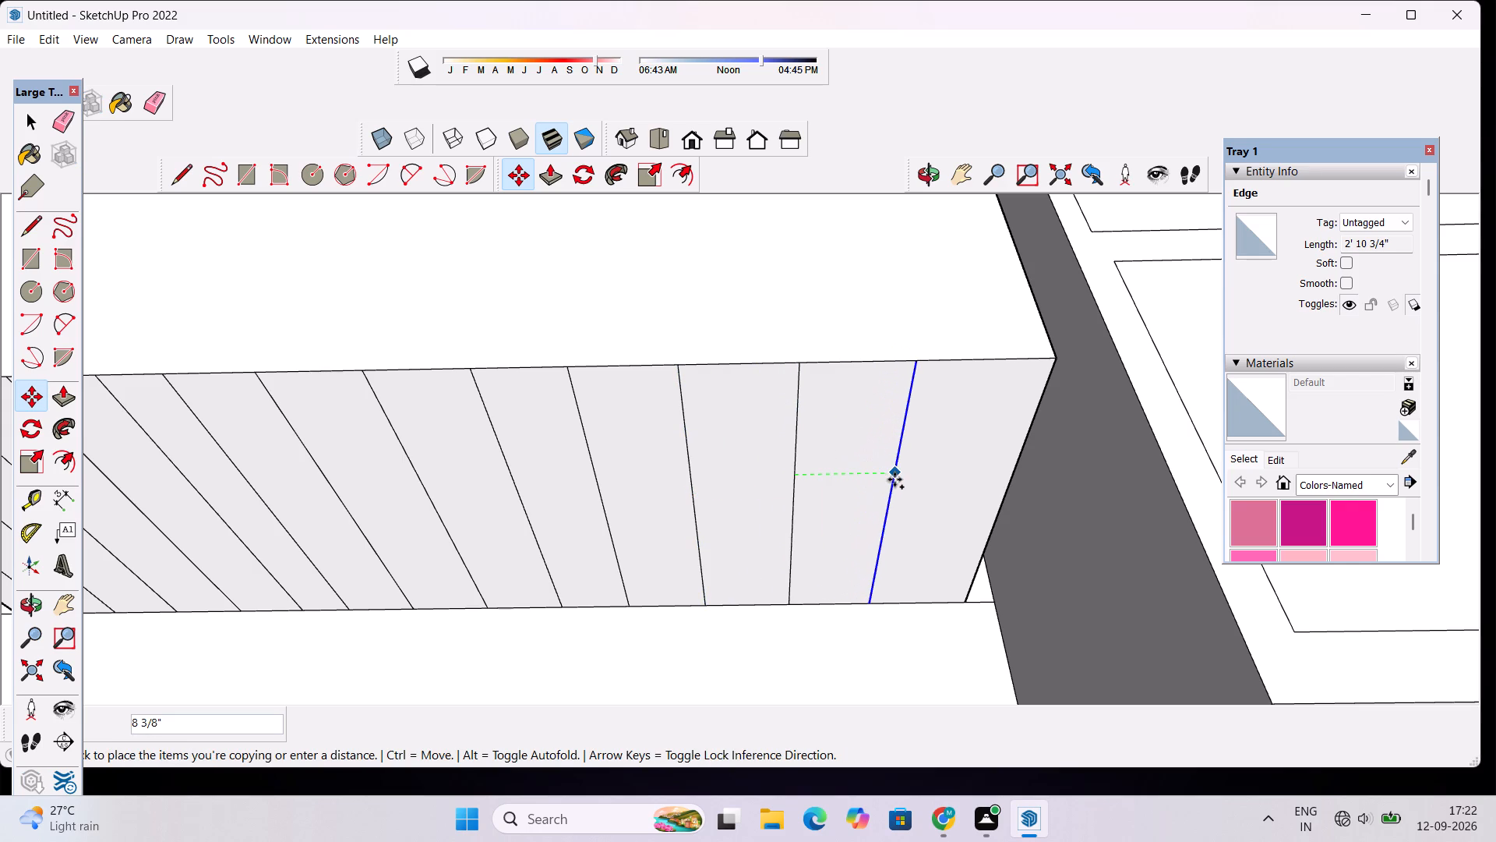
left_click(894, 479)
key("space")
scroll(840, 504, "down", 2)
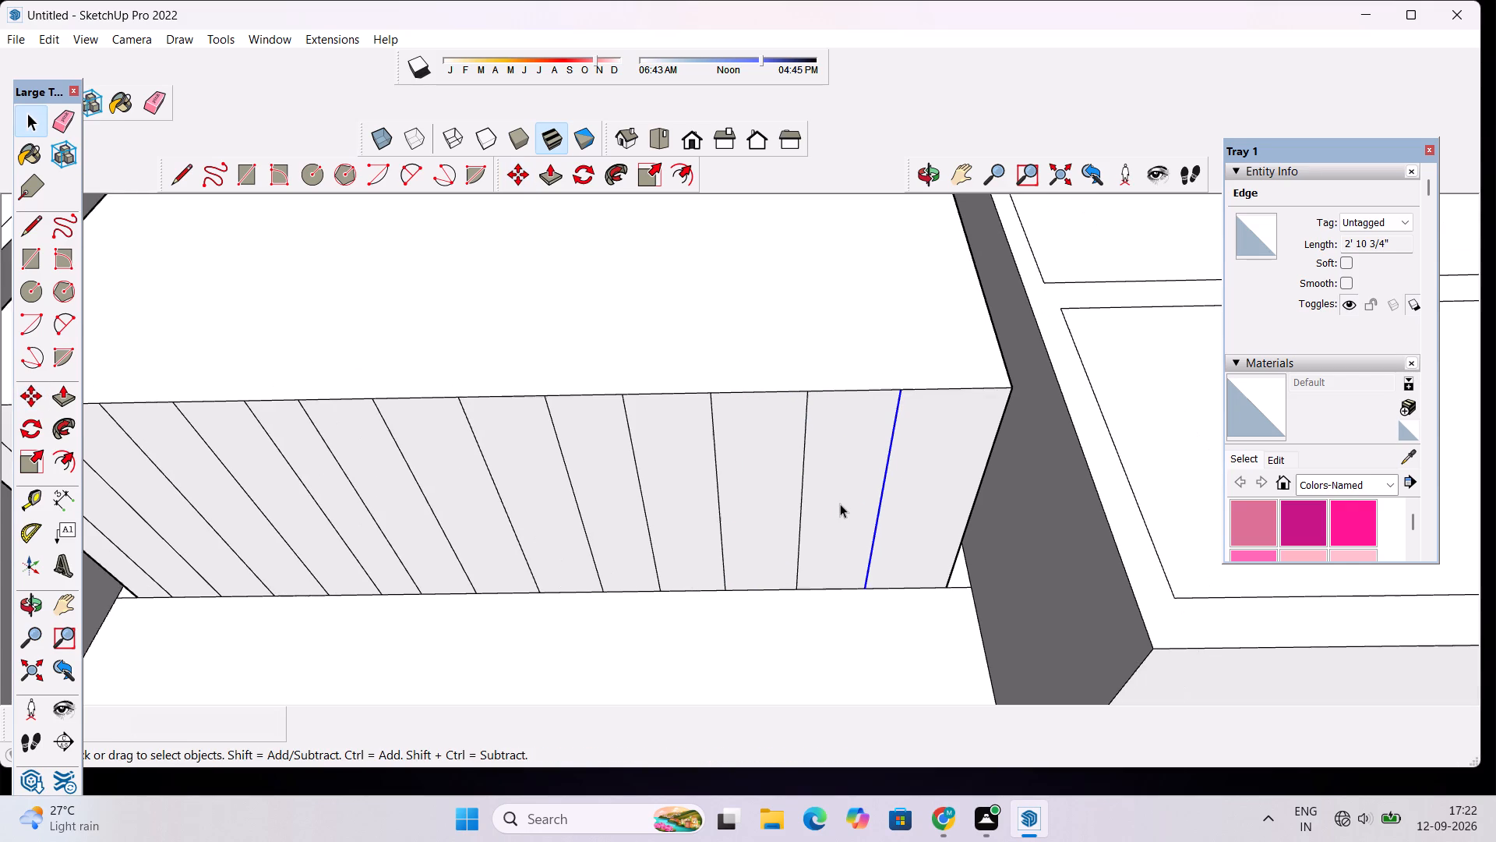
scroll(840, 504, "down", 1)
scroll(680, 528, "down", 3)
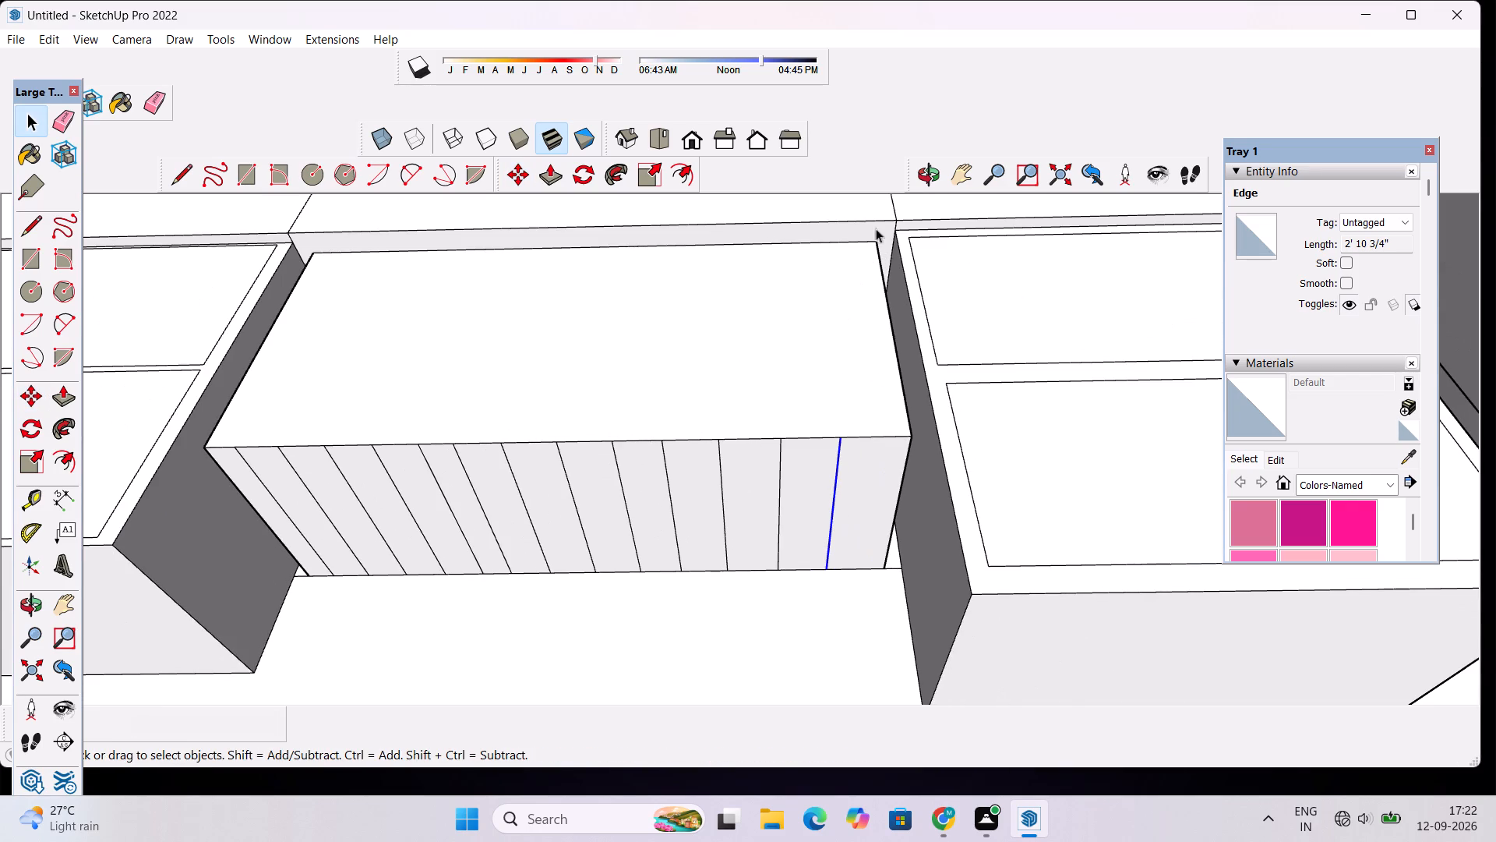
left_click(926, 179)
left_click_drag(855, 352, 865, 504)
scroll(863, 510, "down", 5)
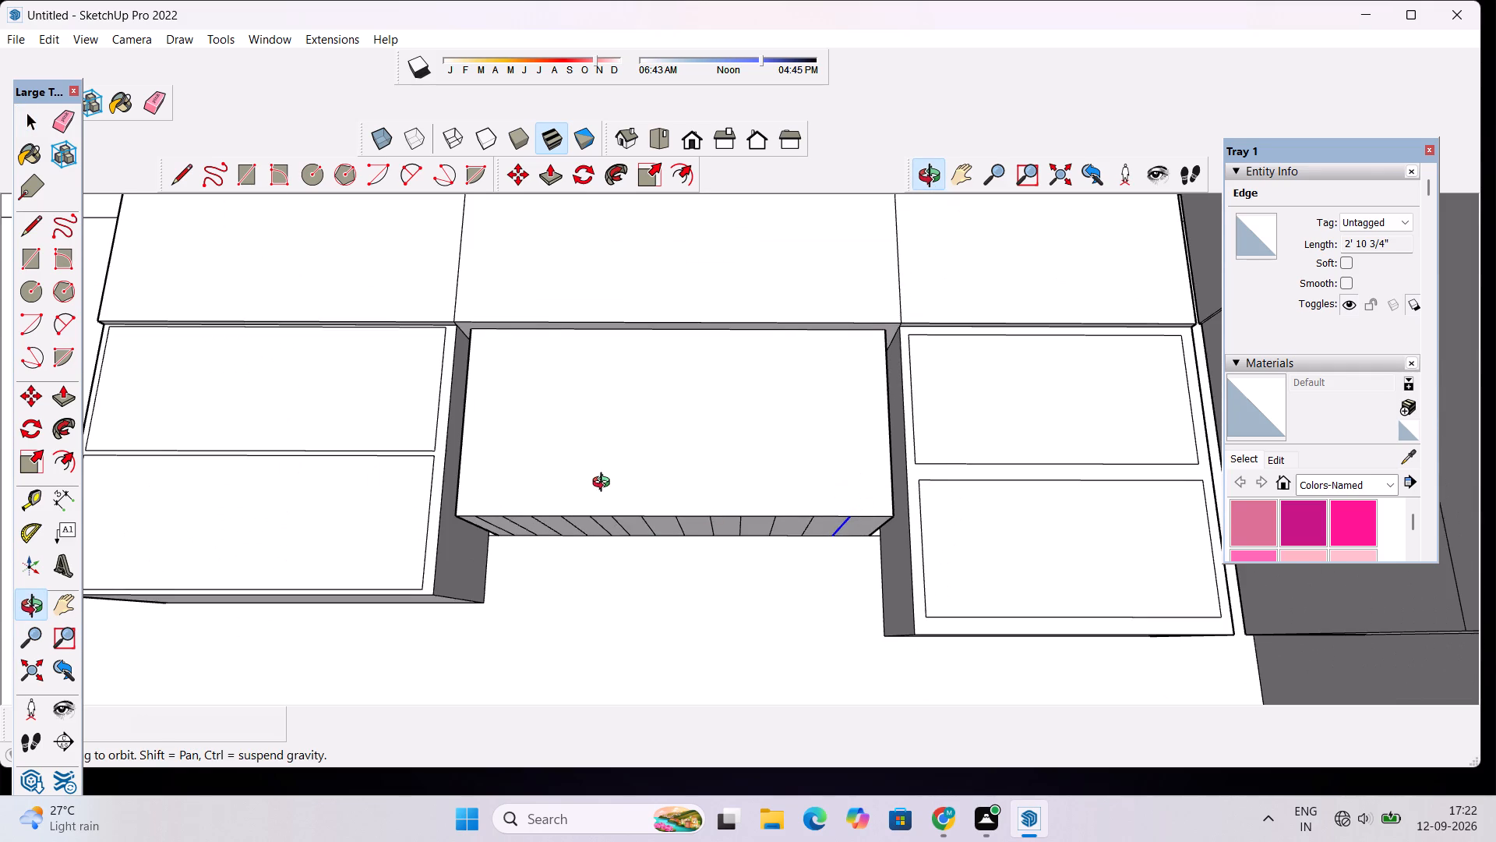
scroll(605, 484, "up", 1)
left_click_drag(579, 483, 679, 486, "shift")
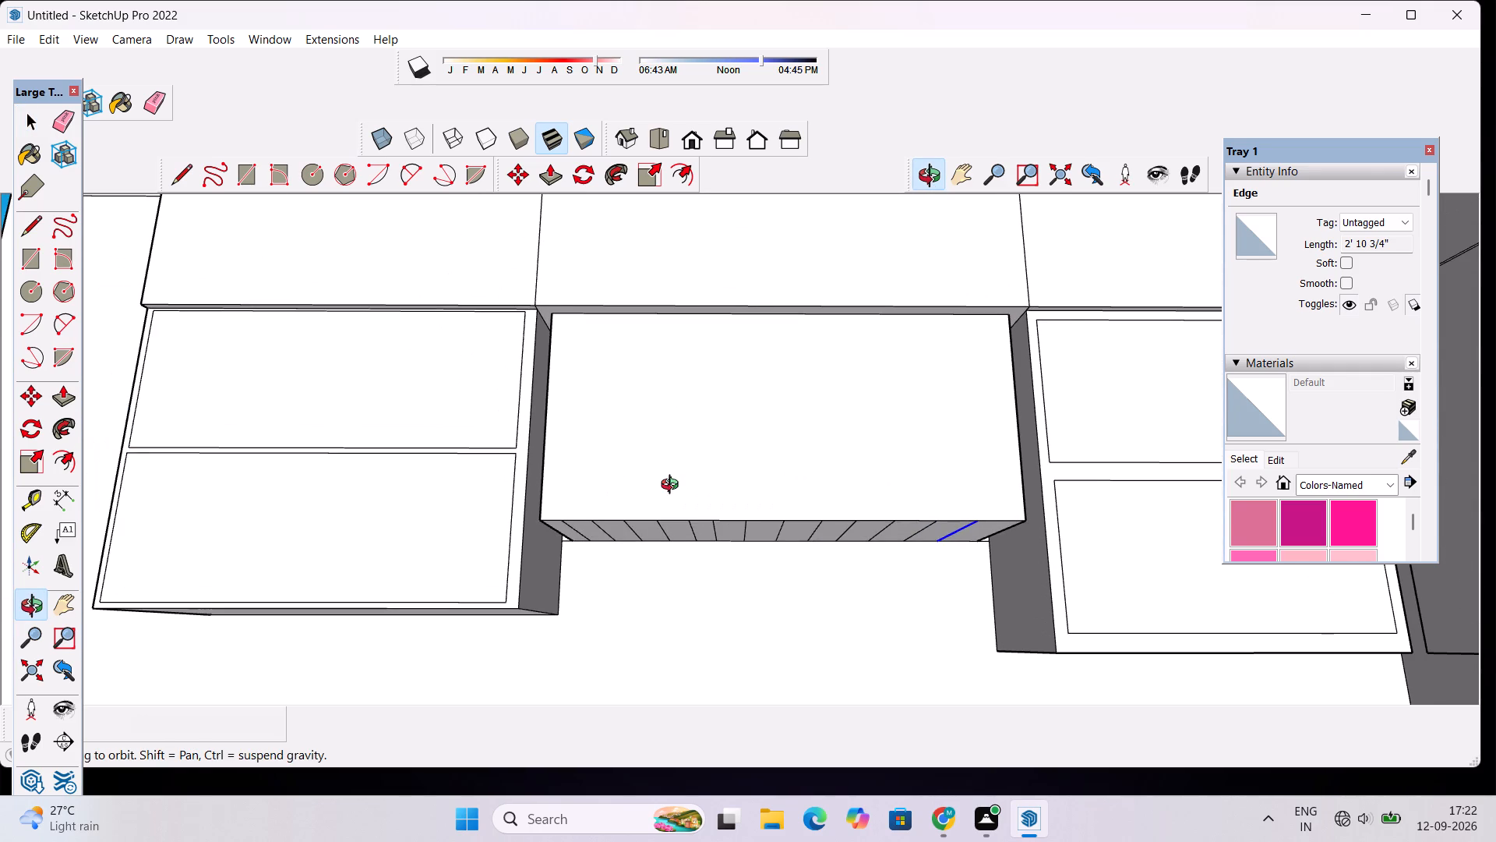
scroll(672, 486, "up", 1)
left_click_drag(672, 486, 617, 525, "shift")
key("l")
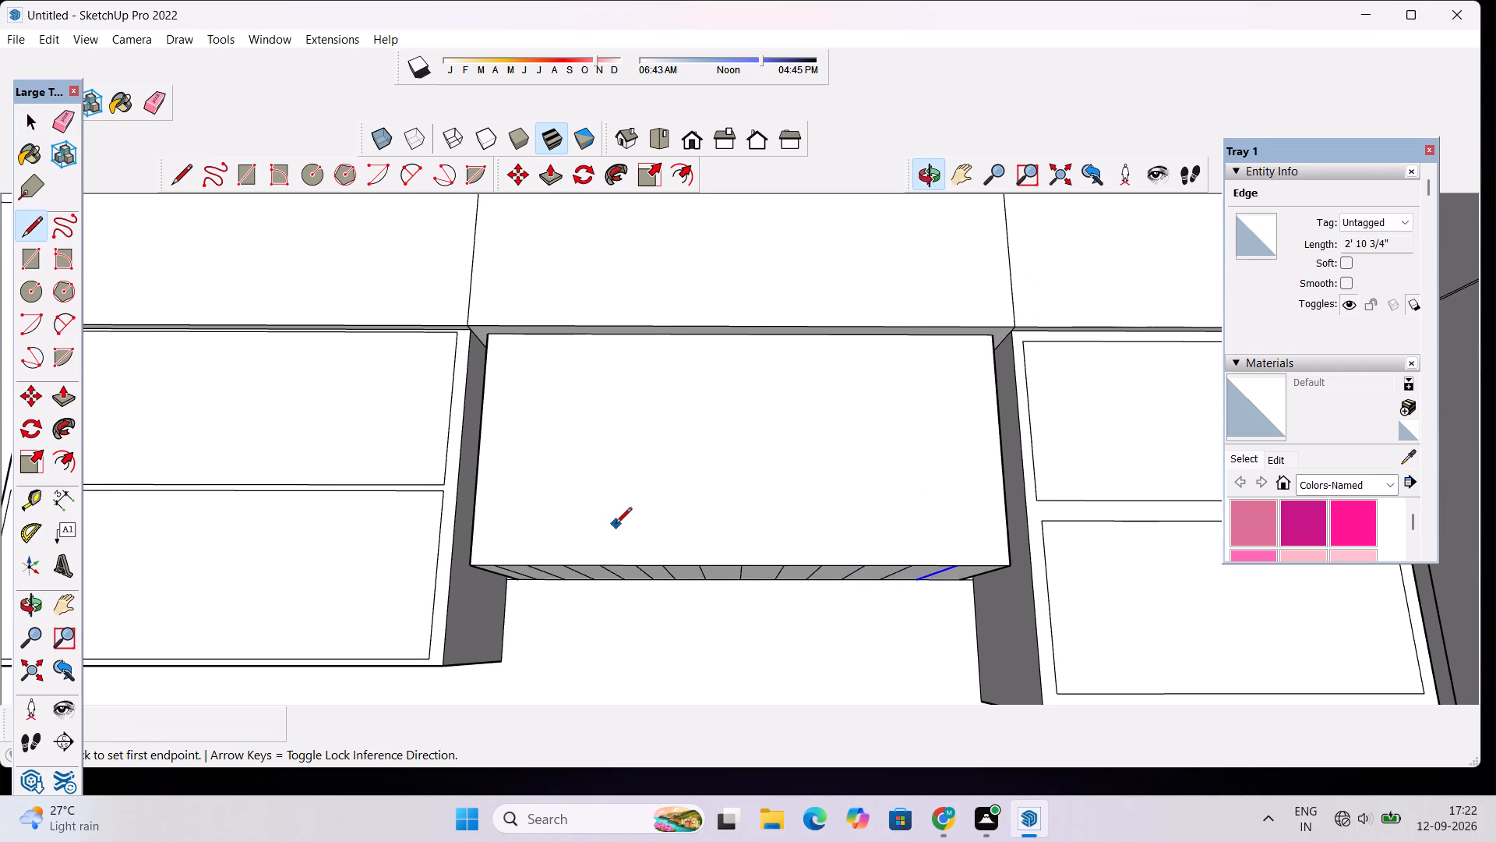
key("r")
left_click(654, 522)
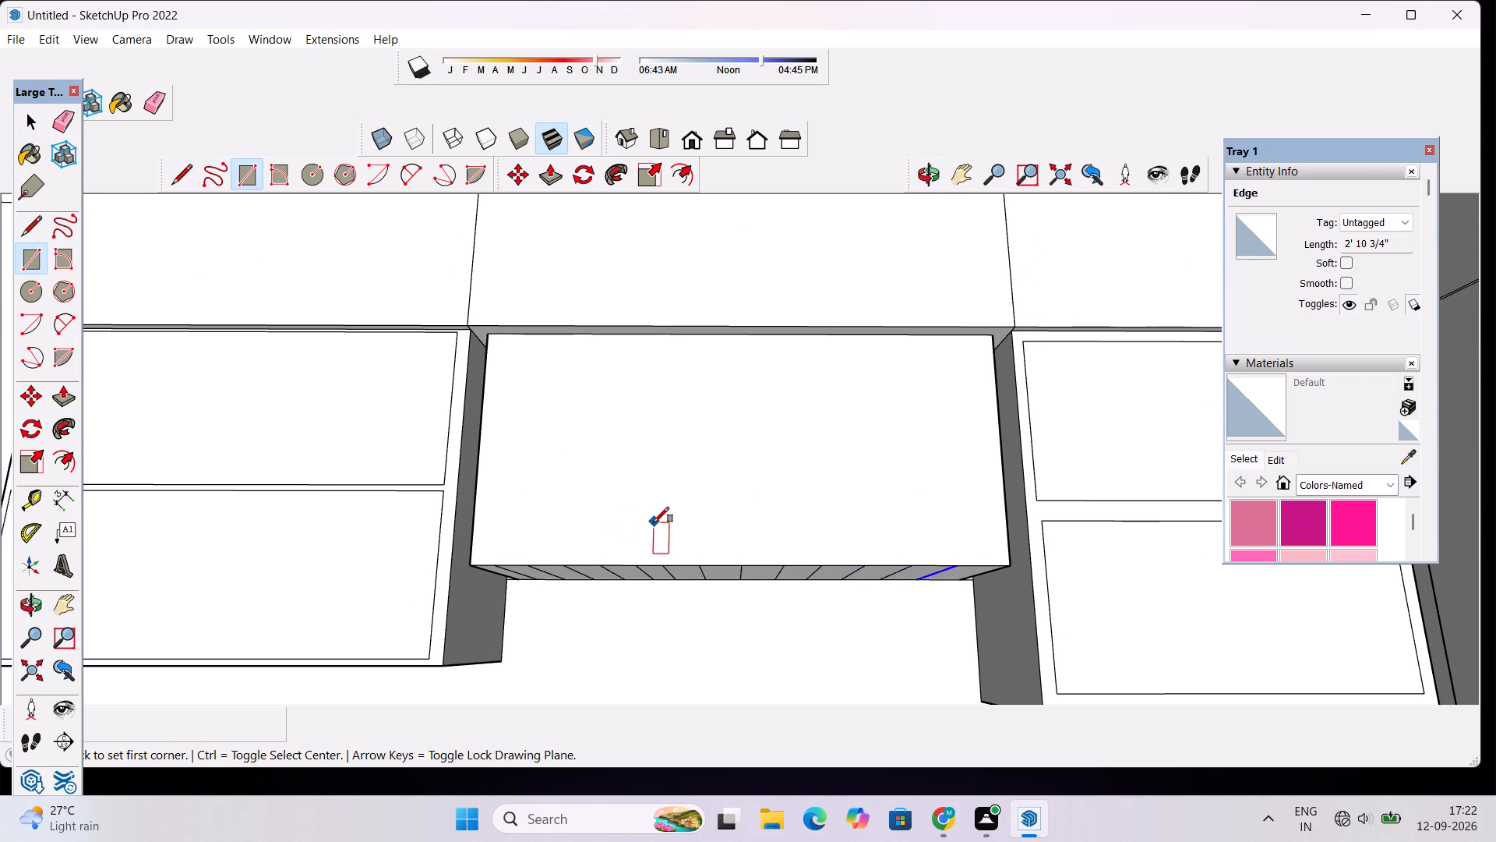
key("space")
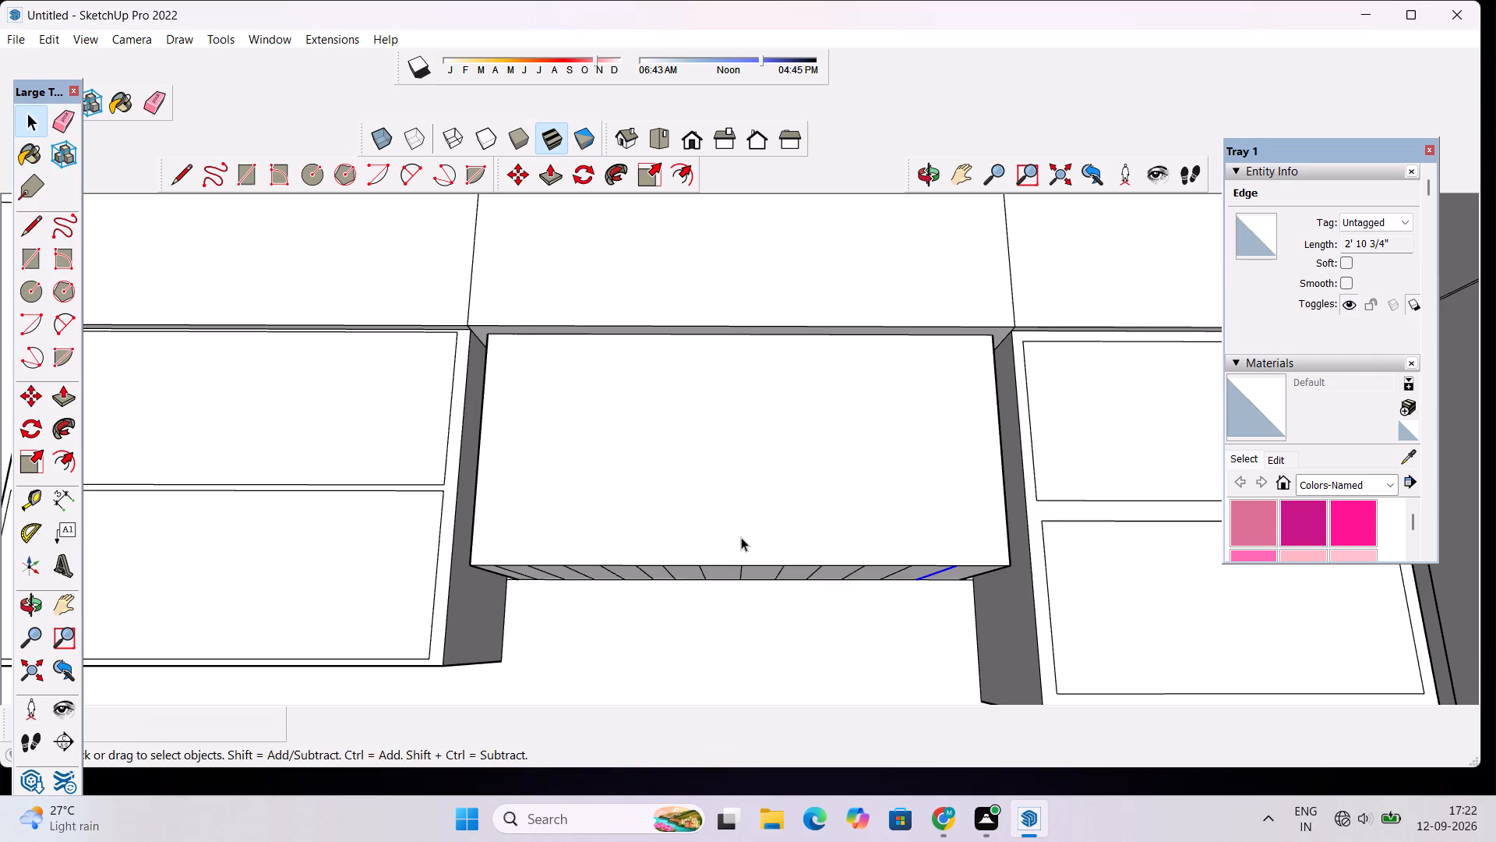
Draw a small rectangle about 8" by 3" on the box unit's front face, centred just above its lower edge.
key("r")
scroll(688, 540, "up", 2)
left_click(691, 536)
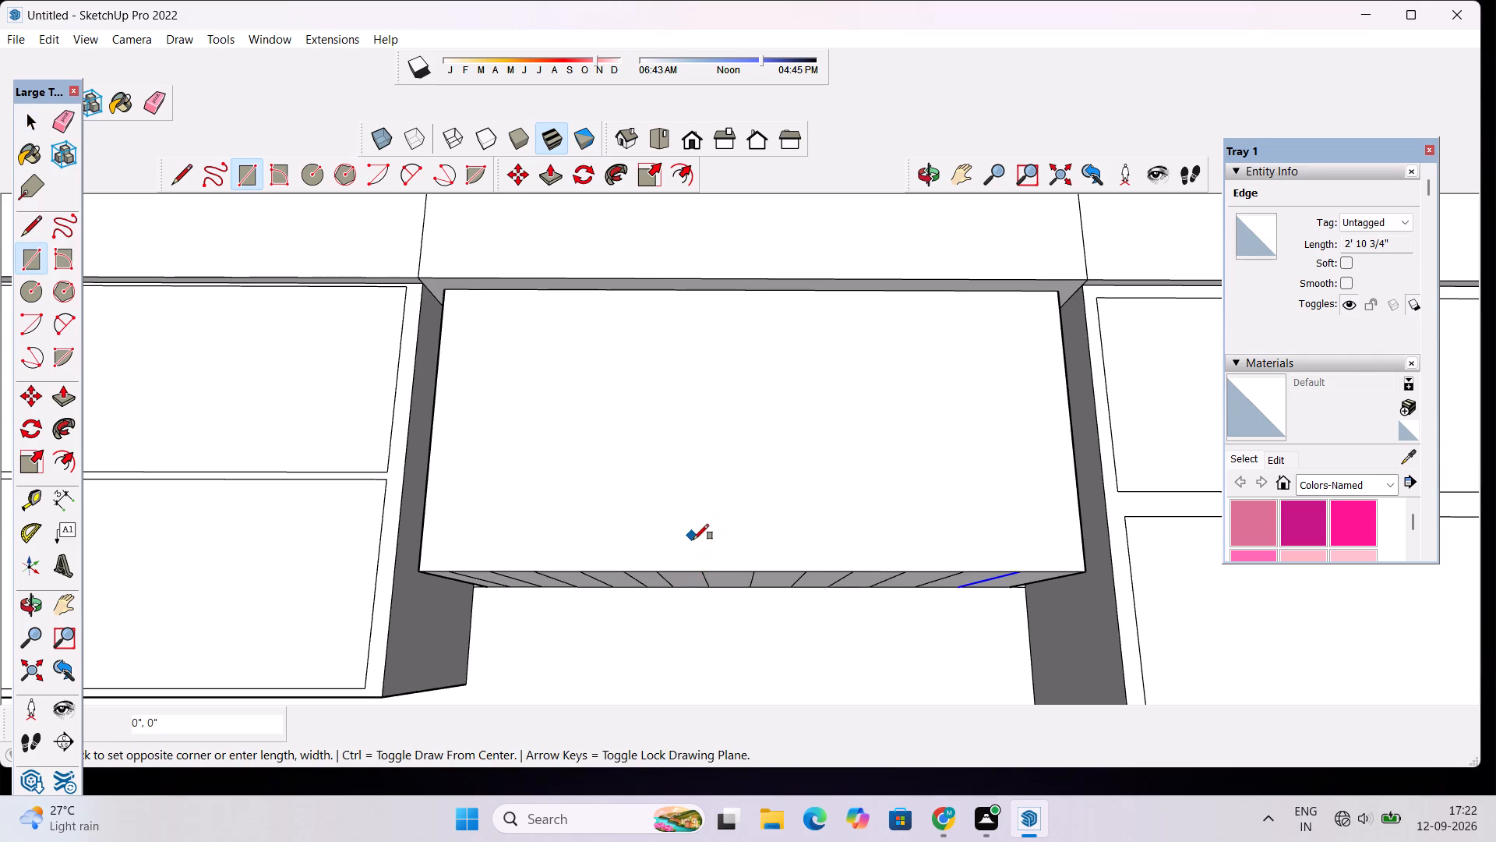
left_click(748, 554)
key("space")
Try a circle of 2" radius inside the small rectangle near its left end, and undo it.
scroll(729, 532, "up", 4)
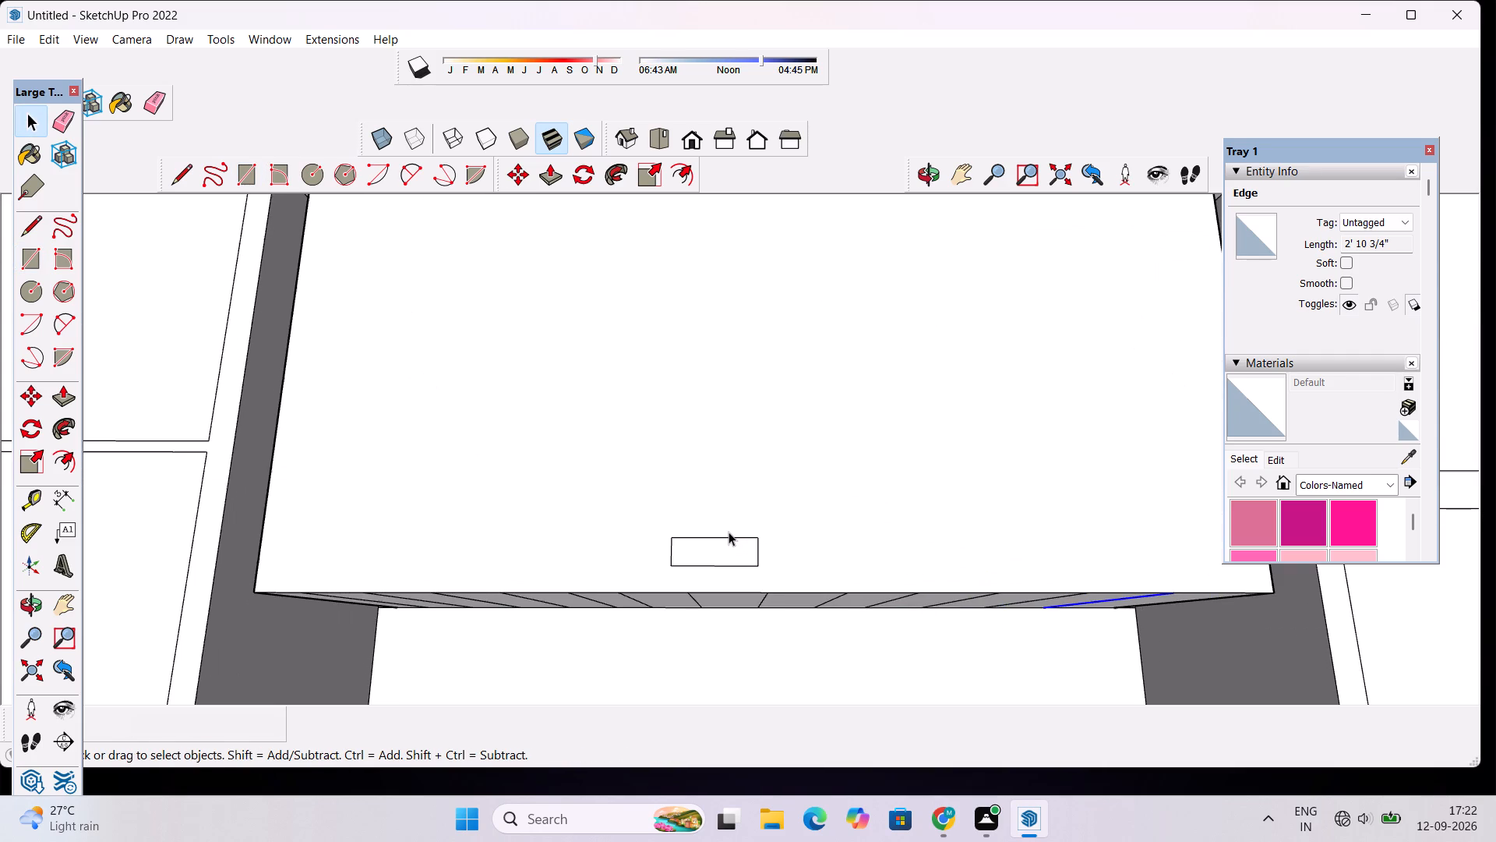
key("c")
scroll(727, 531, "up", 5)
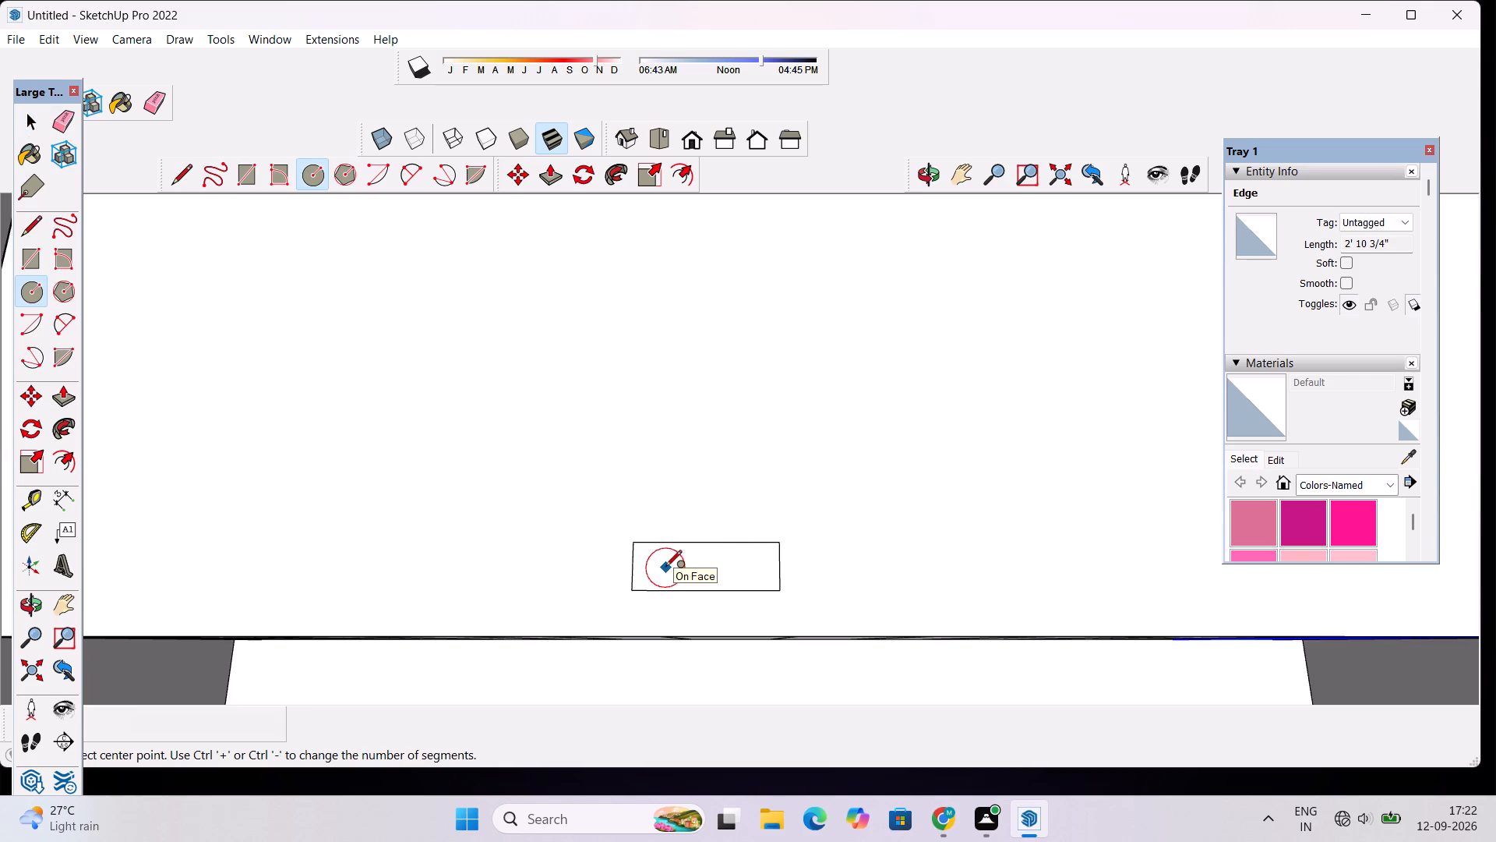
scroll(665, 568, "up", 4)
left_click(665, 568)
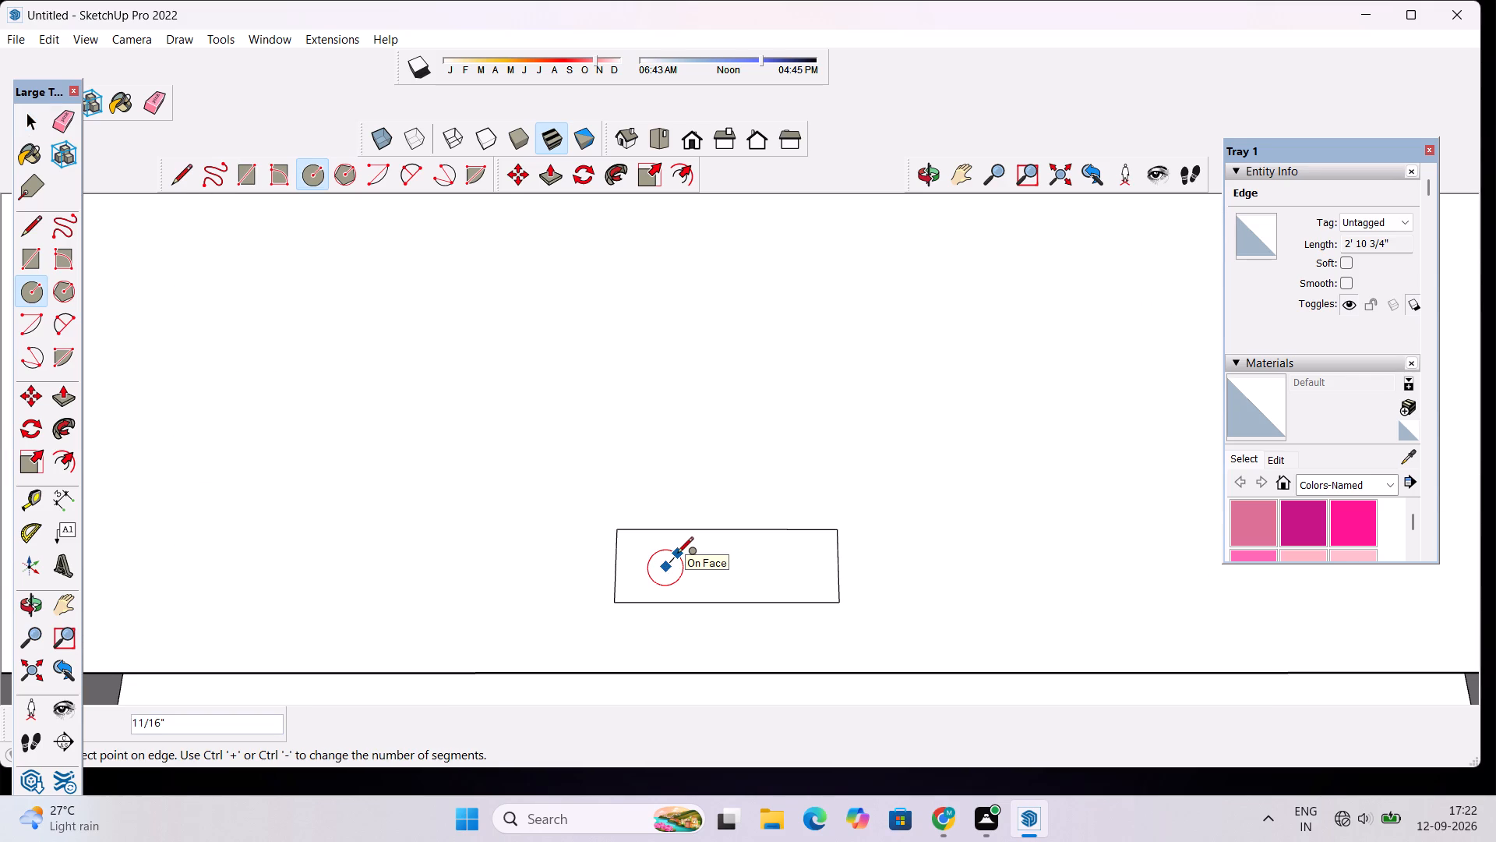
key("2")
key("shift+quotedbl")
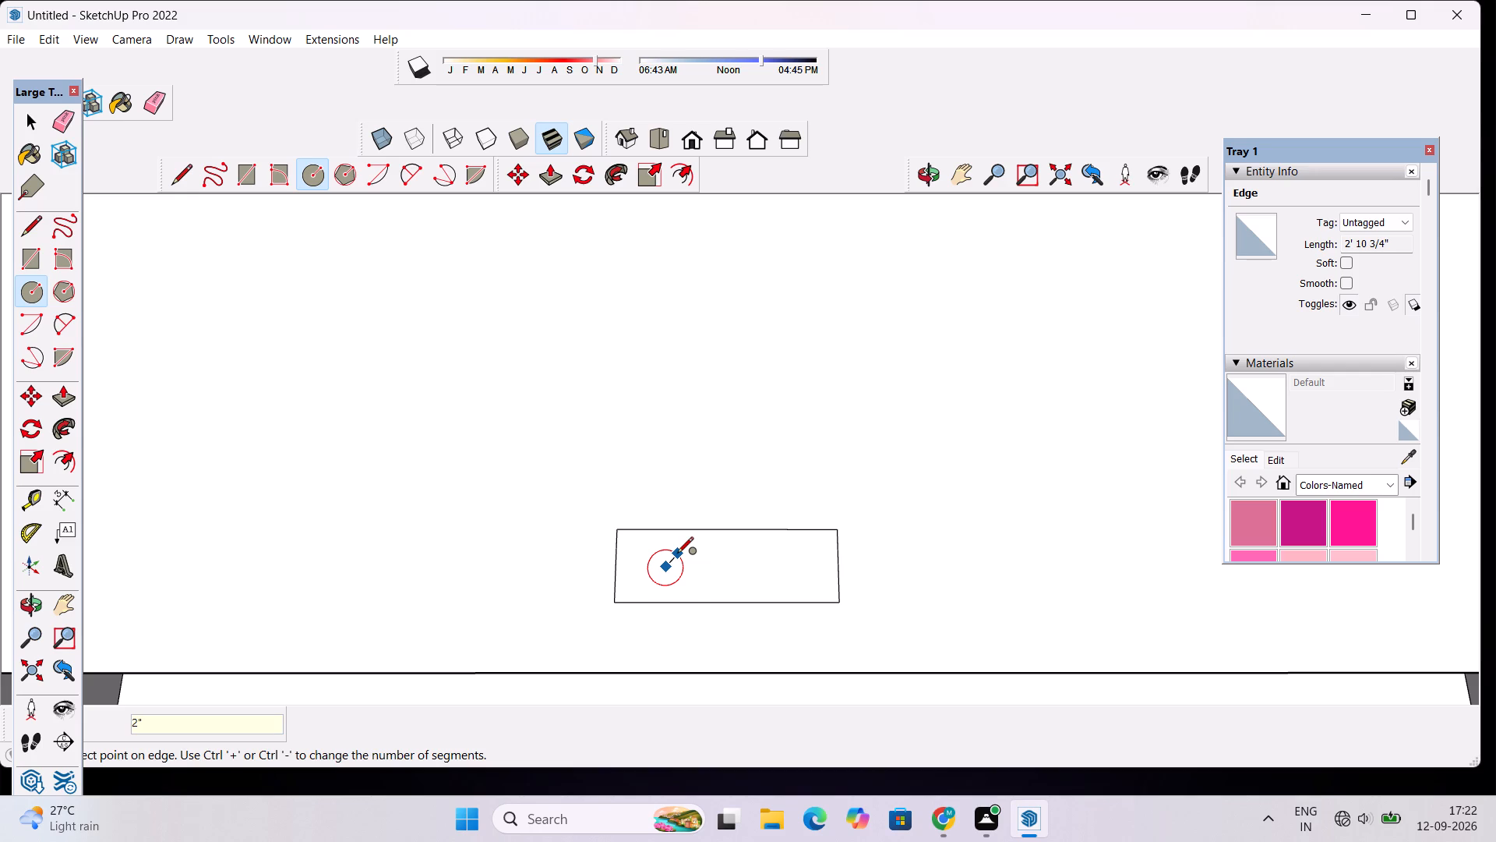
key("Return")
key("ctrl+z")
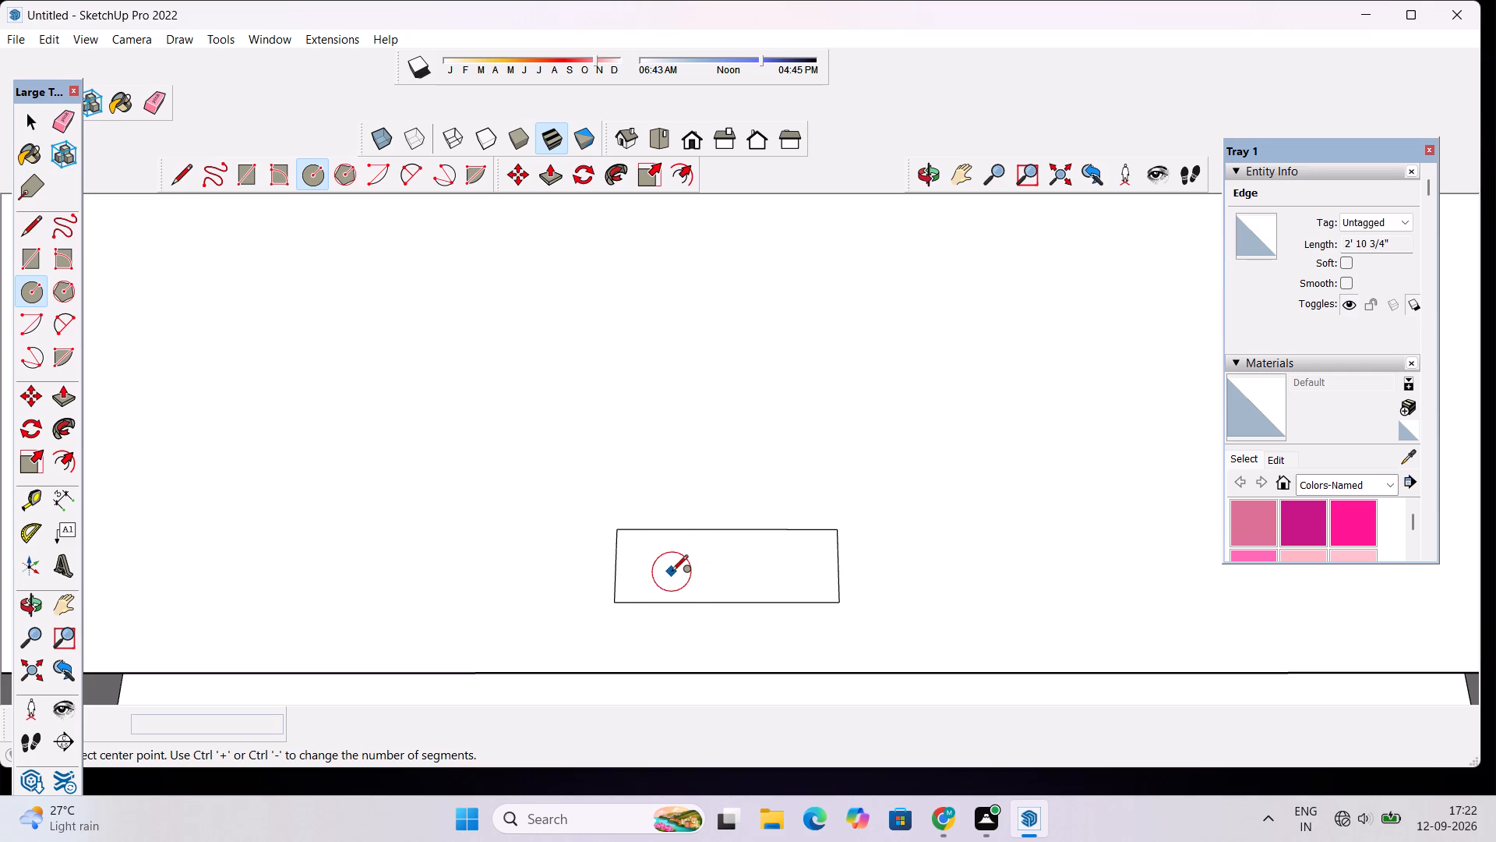
Draw a circle of 0.5" radius inside the small rectangle near its left end.
left_click(672, 572)
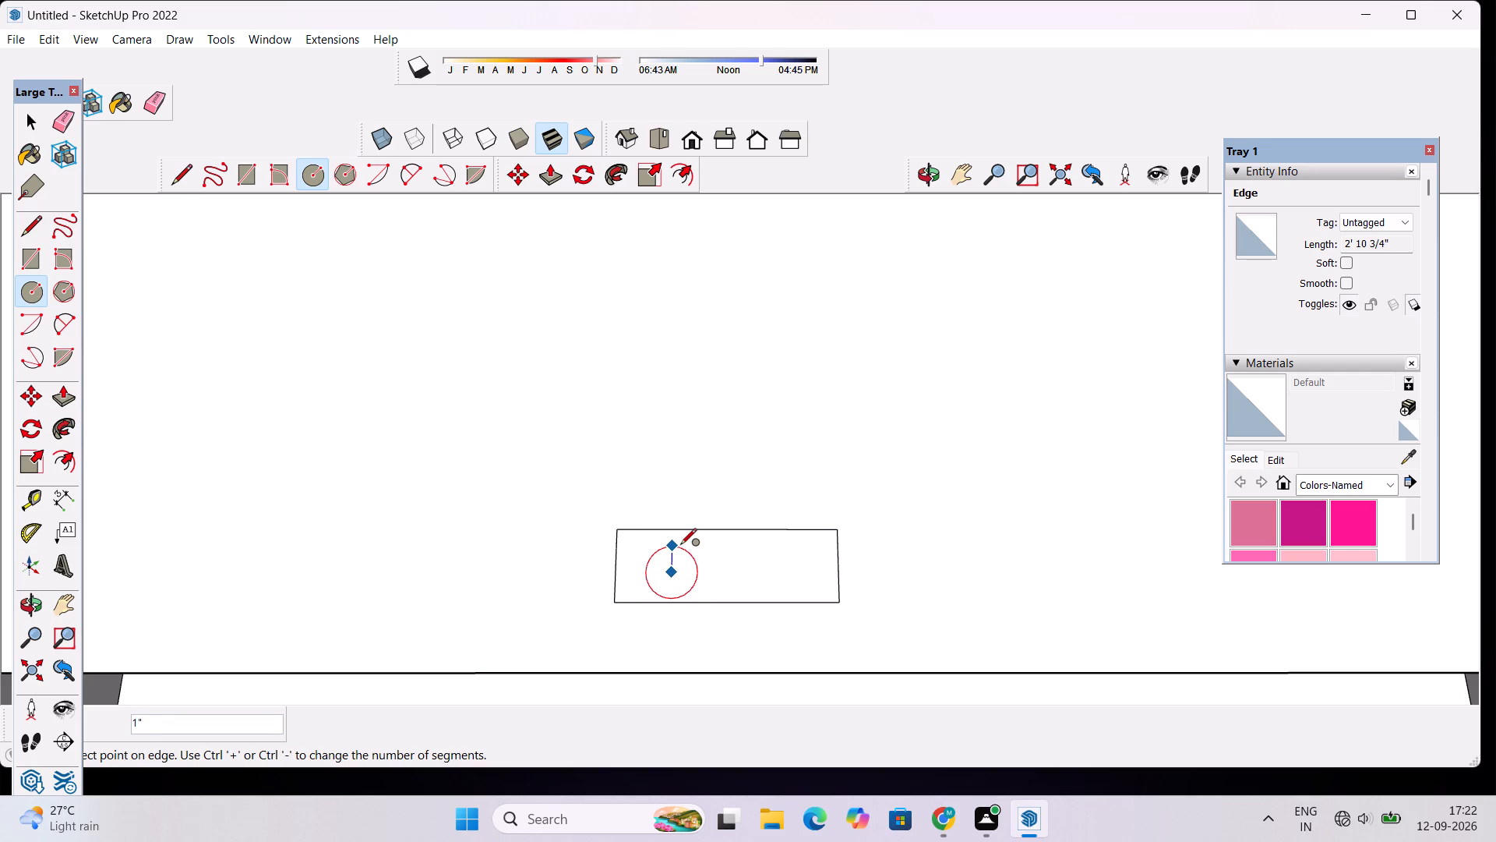
type("0.5\"")
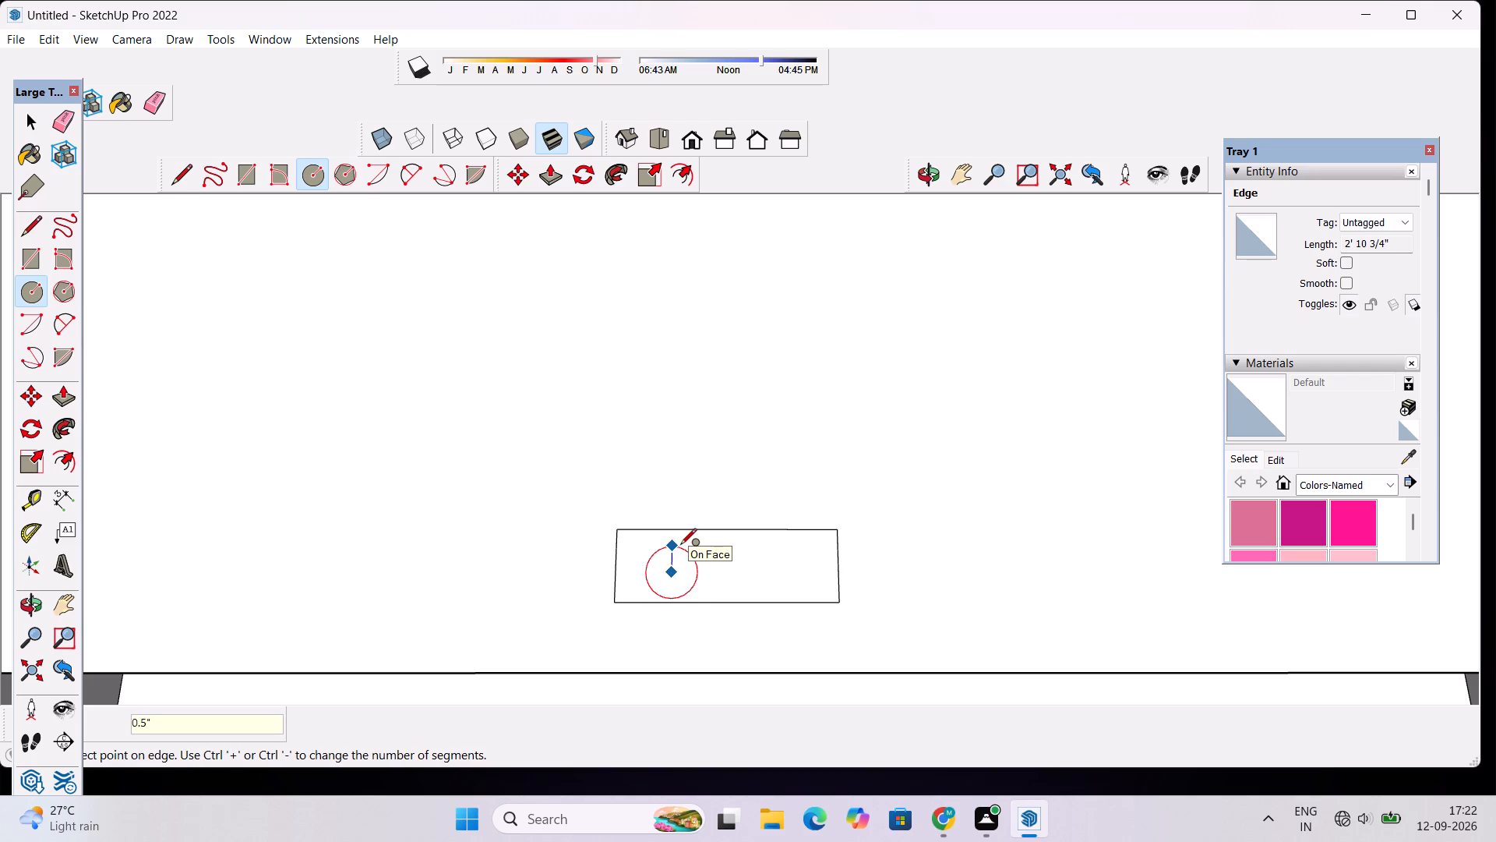
key("Return")
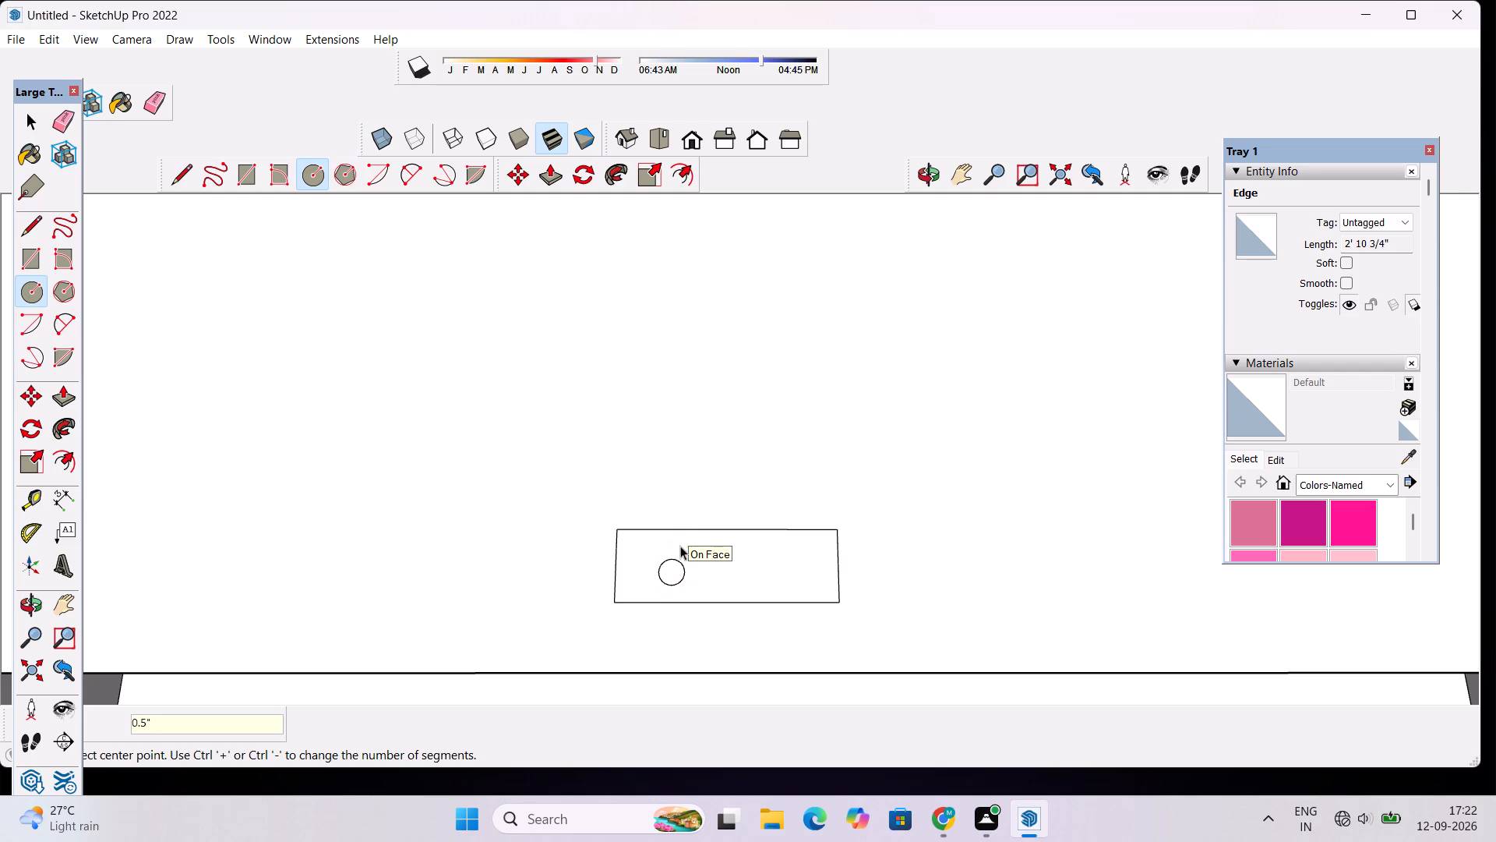
Copy the 0.5" circle twice along the small rectangle, about 2" apart, to make a row of three control buttons.
key("space")
left_click(676, 570)
left_click(676, 570)
key("m")
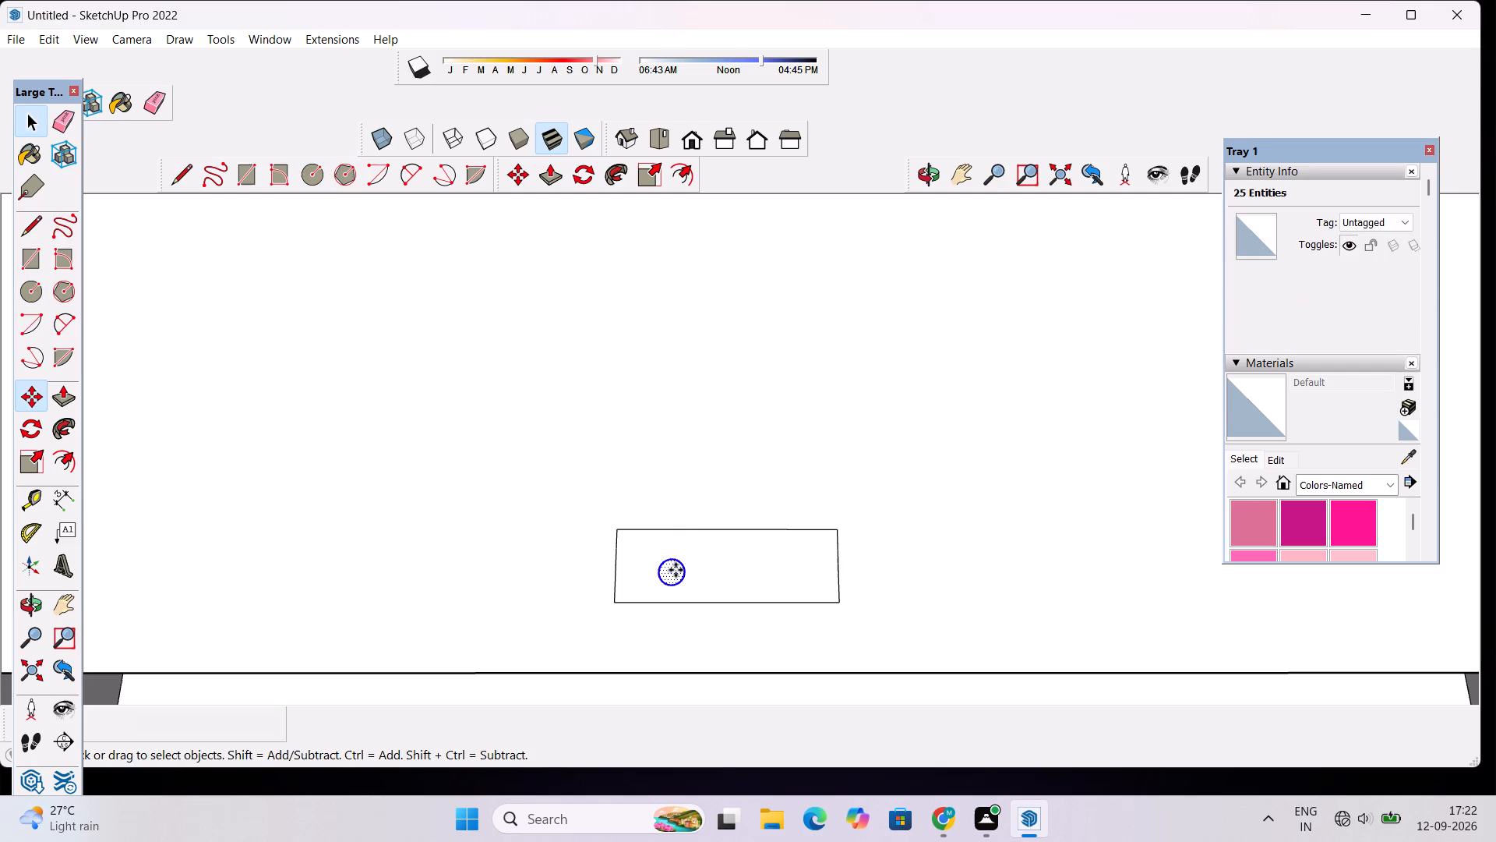
left_click(671, 568)
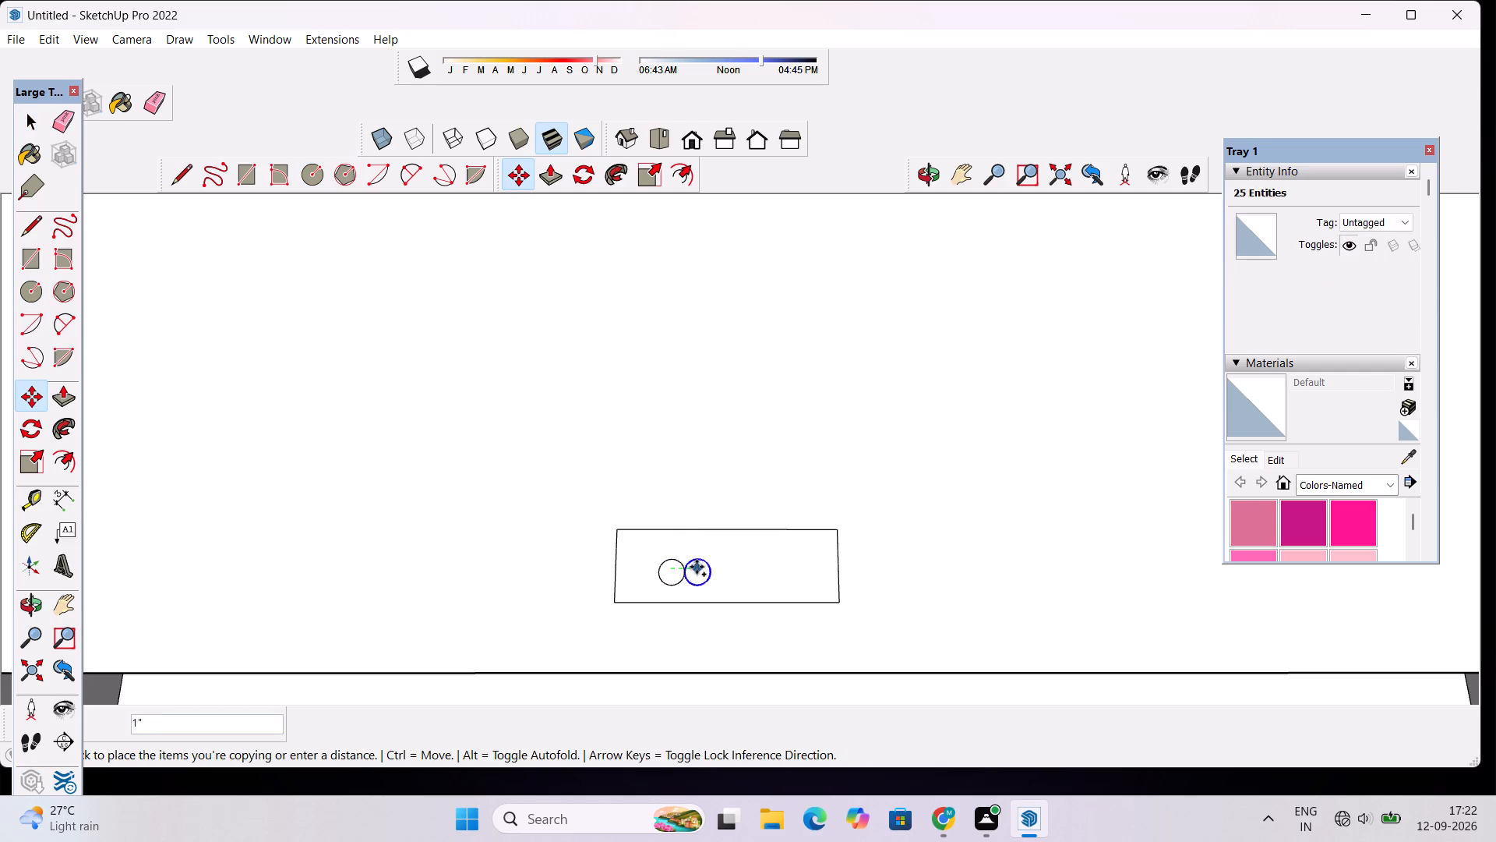
left_click(715, 567)
left_click(720, 572)
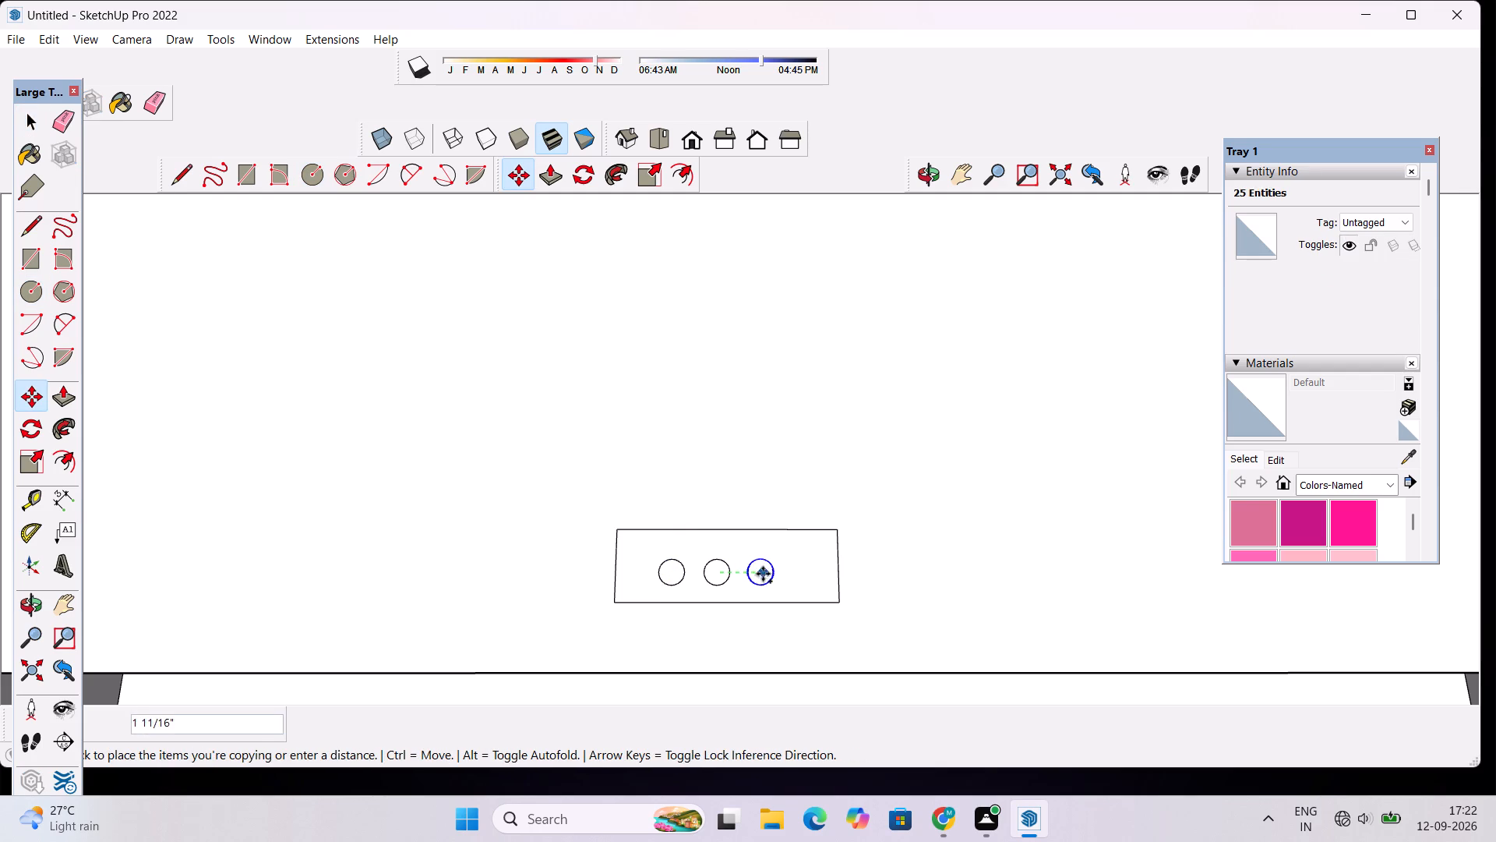
left_click(774, 575)
scroll(774, 575, "down", 12)
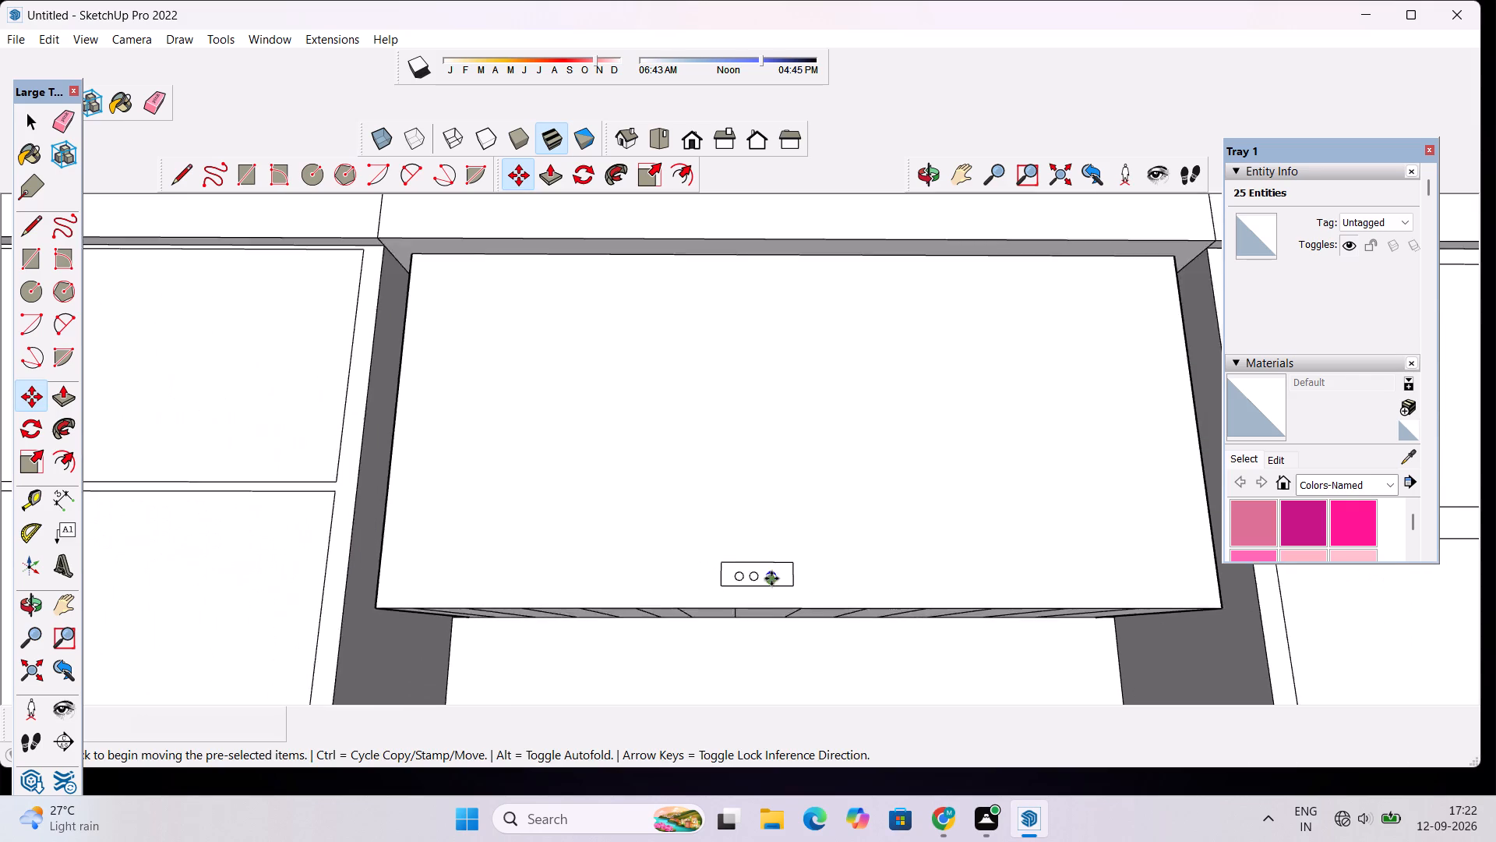
scroll(771, 578, "down", 3)
key("space")
Review the whole kitchen from several angles, checking the box unit with its button panel against the surrounding cabinets.
scroll(817, 550, "down", 5)
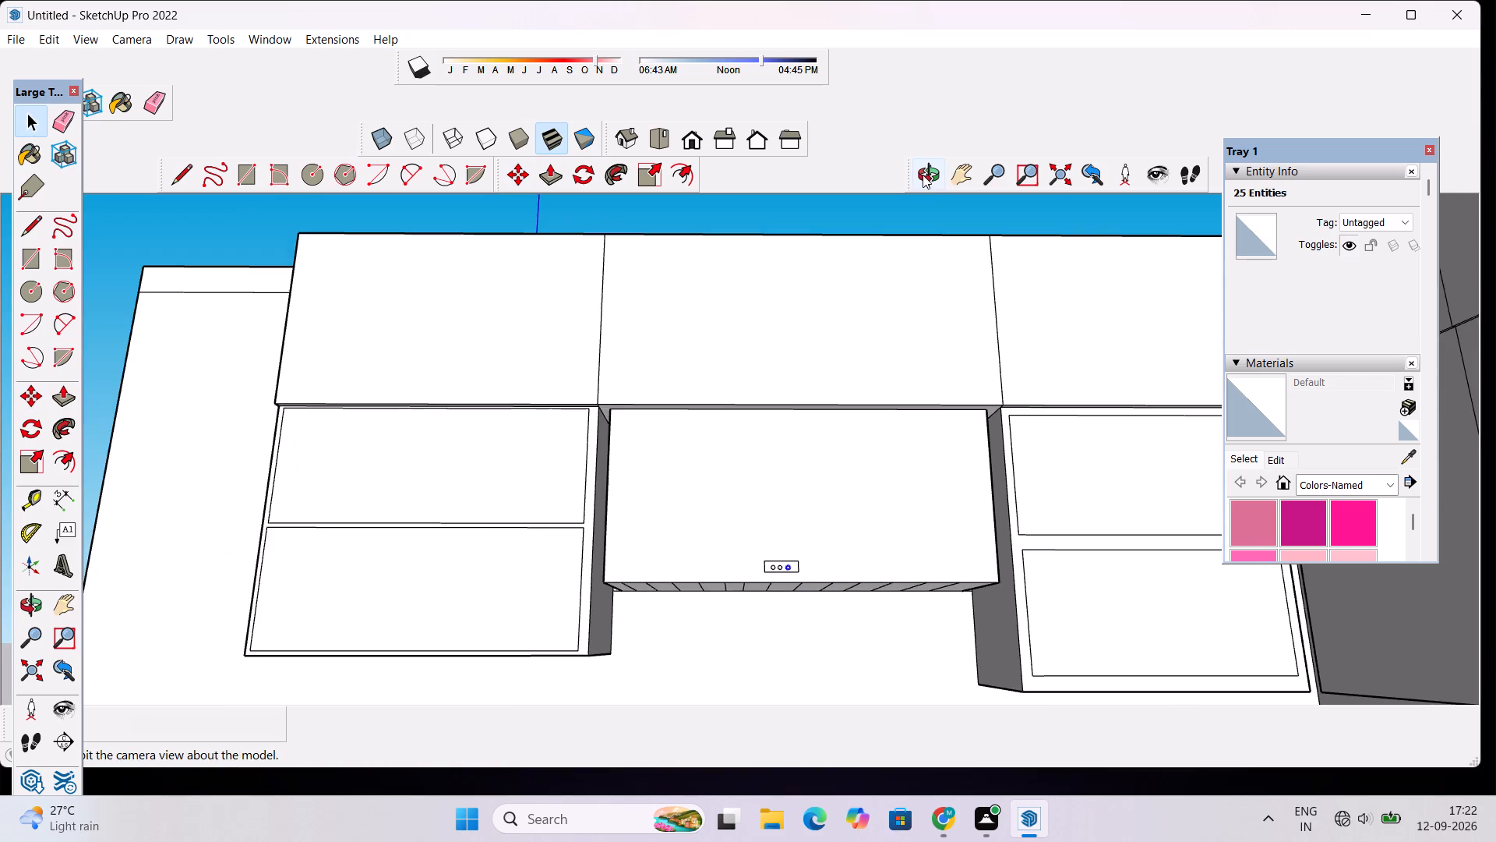
left_click(923, 174)
left_click_drag(857, 381, 872, 497)
scroll(872, 497, "down", 6)
scroll(872, 497, "up", 1)
scroll(865, 511, "down", 4)
left_click_drag(757, 536, 968, 559)
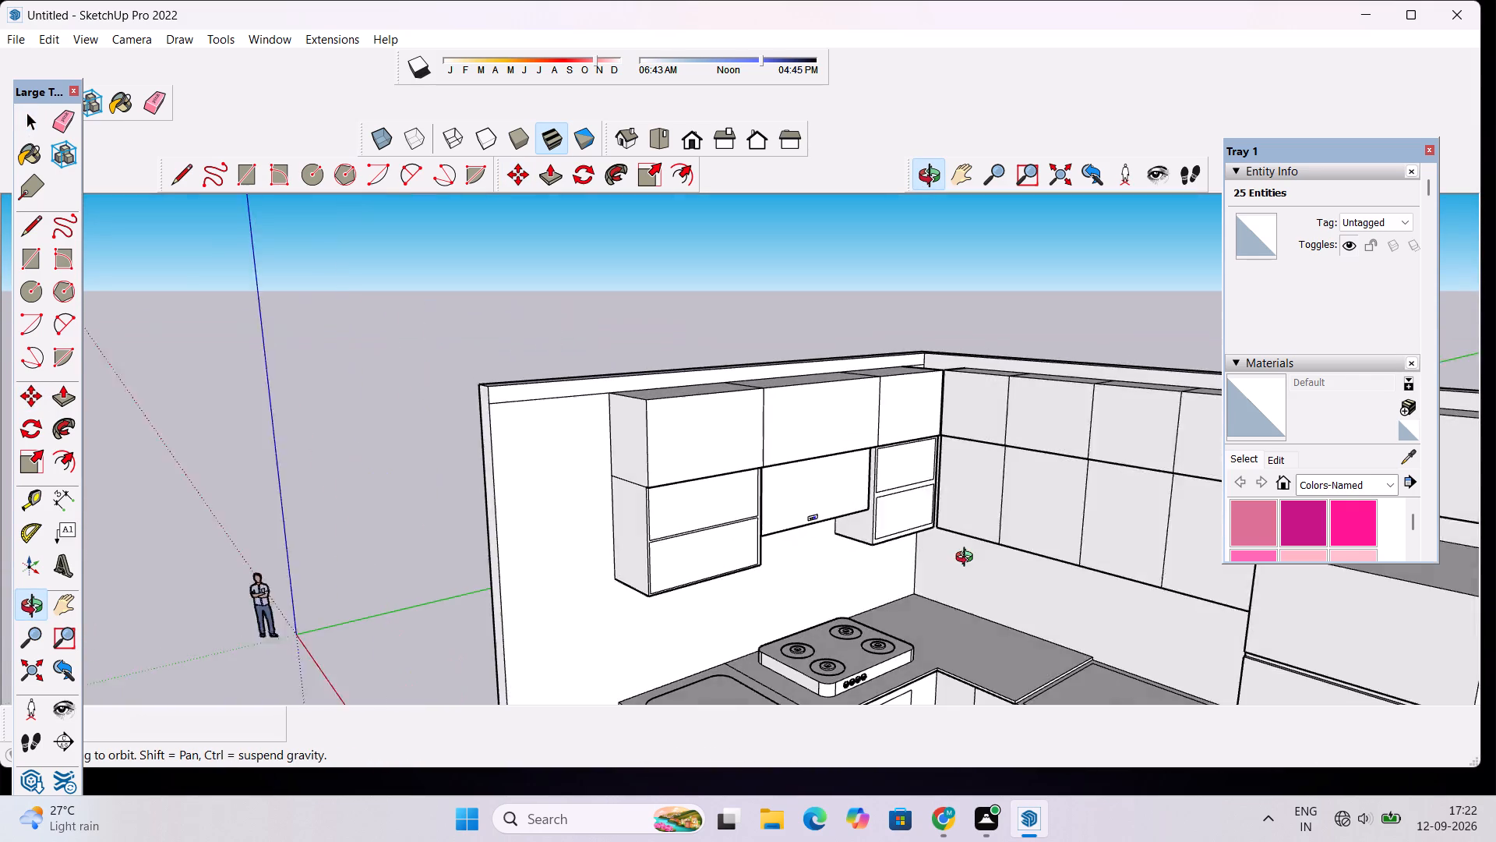
left_click_drag(968, 559, 1000, 560)
scroll(915, 498, "down", 6)
left_click_drag(812, 552, 958, 581)
scroll(958, 576, "up", 3)
left_click_drag(983, 563, 970, 565, "shift")
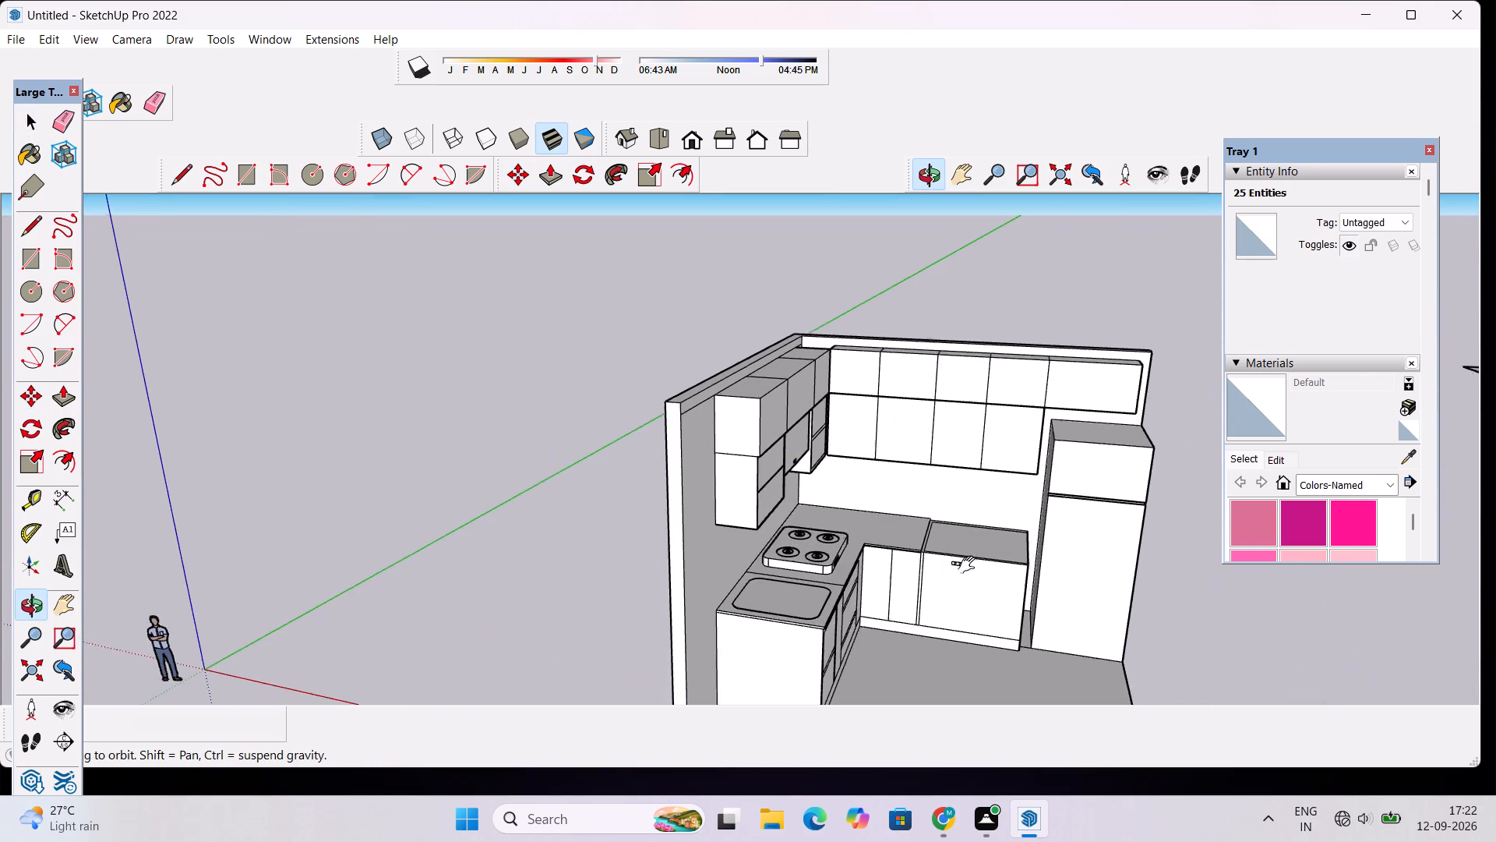
left_click_drag(970, 565, 746, 561, "shift")
scroll(729, 550, "down", 6)
left_click_drag(777, 583, 756, 457)
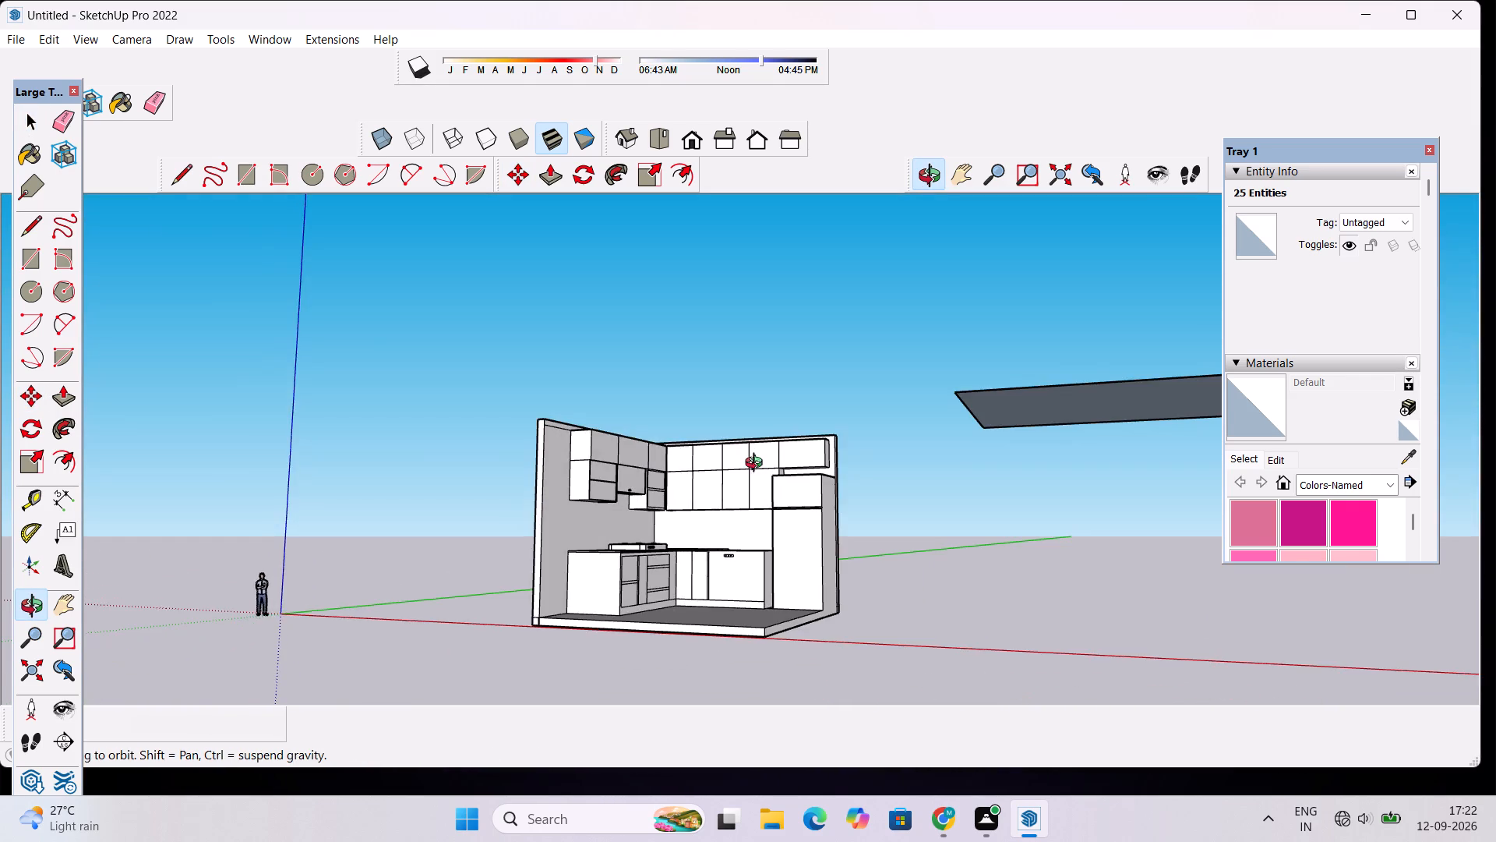
scroll(757, 467, "up", 9)
scroll(758, 473, "down", 6)
left_click_drag(758, 473, 741, 592)
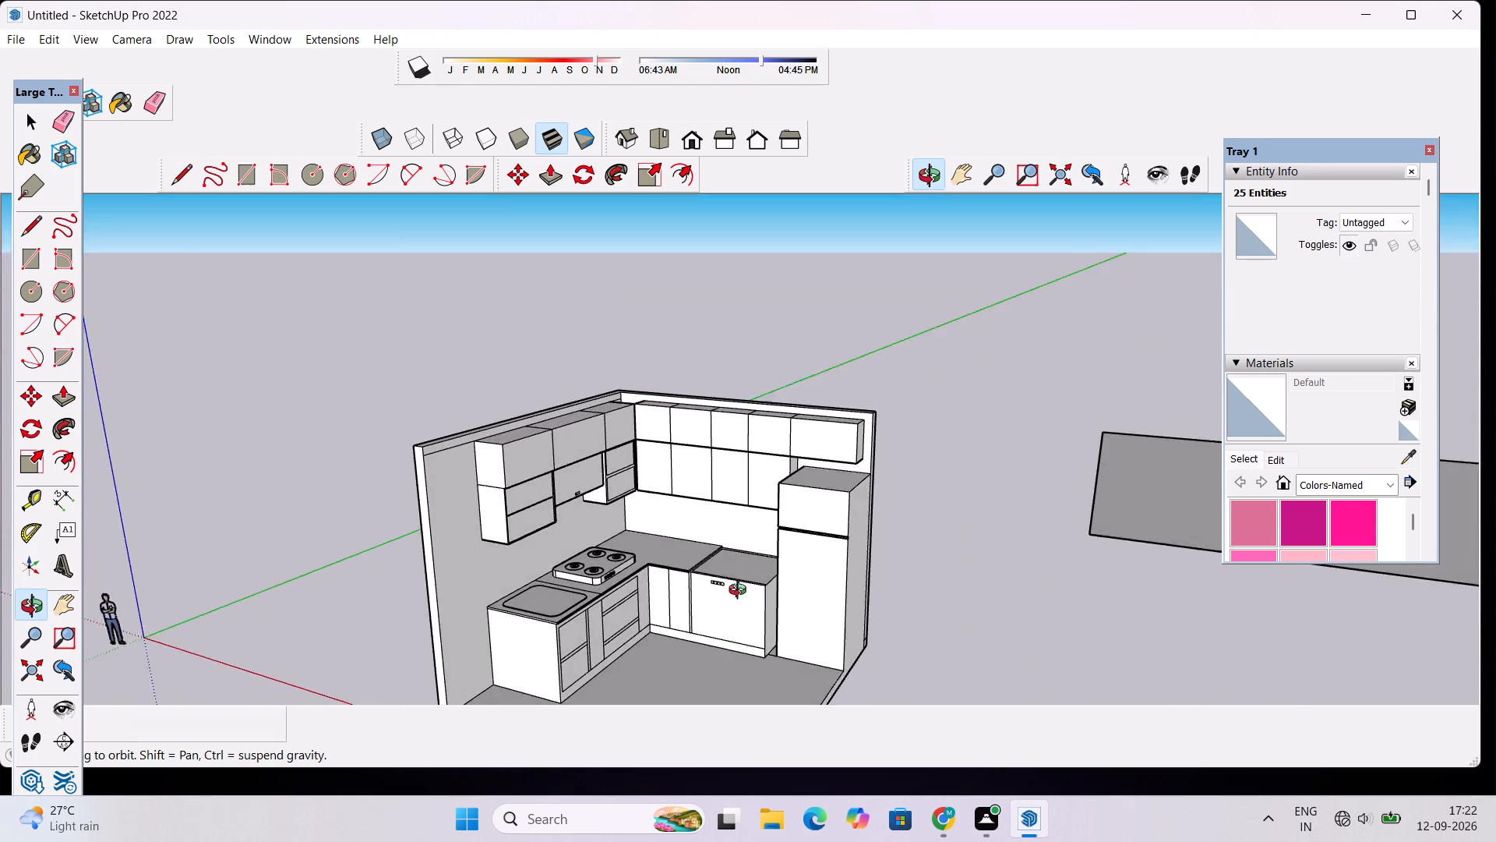
Examine the tall refrigerator unit and the wall cabinets beside and above it from the front, above and below.
left_click_drag(741, 592, 887, 573)
scroll(797, 547, "up", 9)
left_click_drag(795, 550, 862, 564)
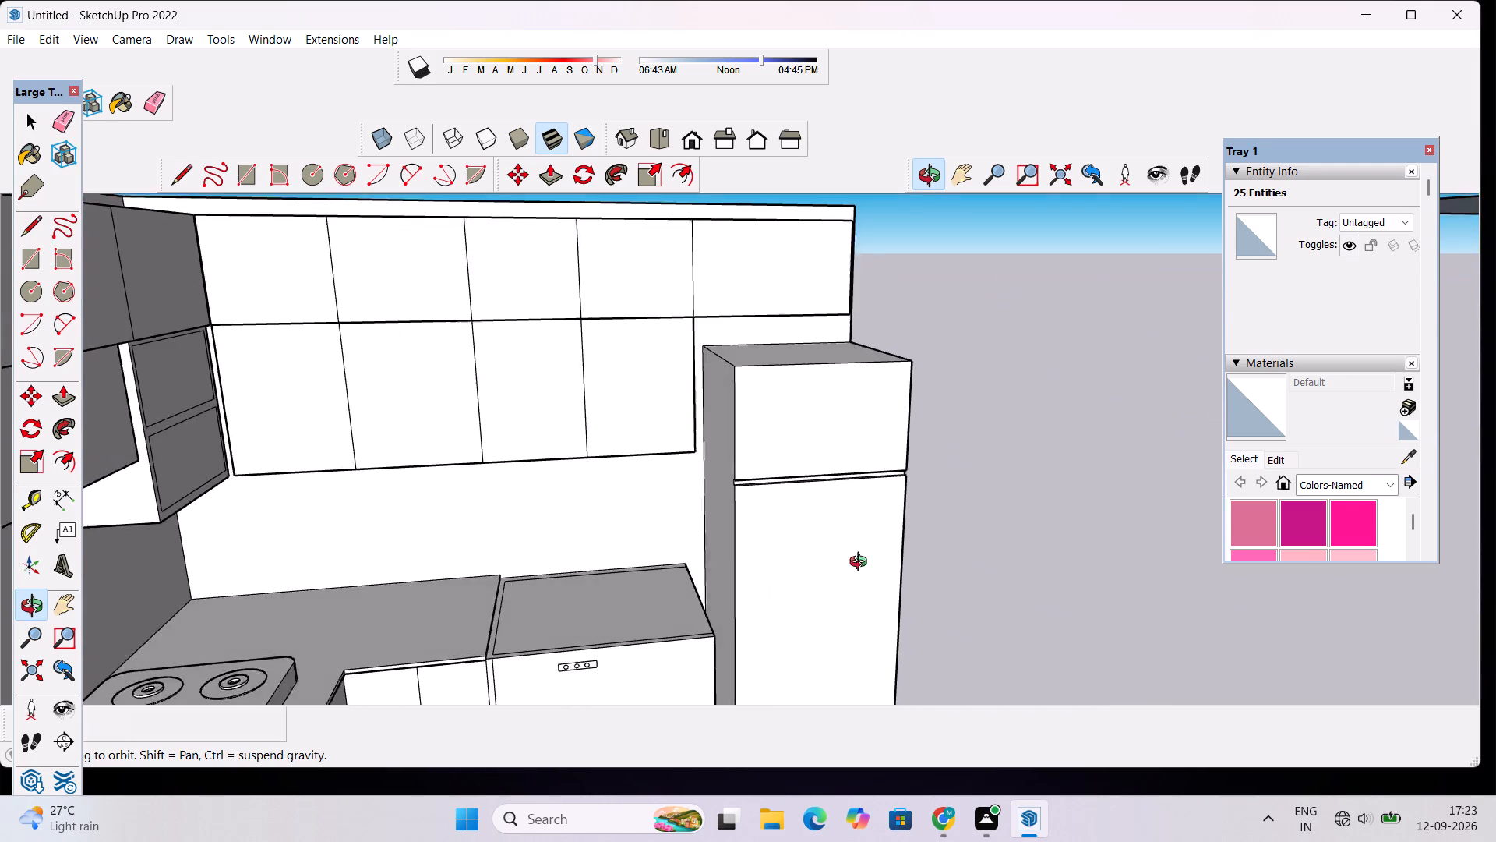
left_click_drag(862, 564, 944, 566)
scroll(785, 564, "up", 3)
scroll(785, 564, "down", 4)
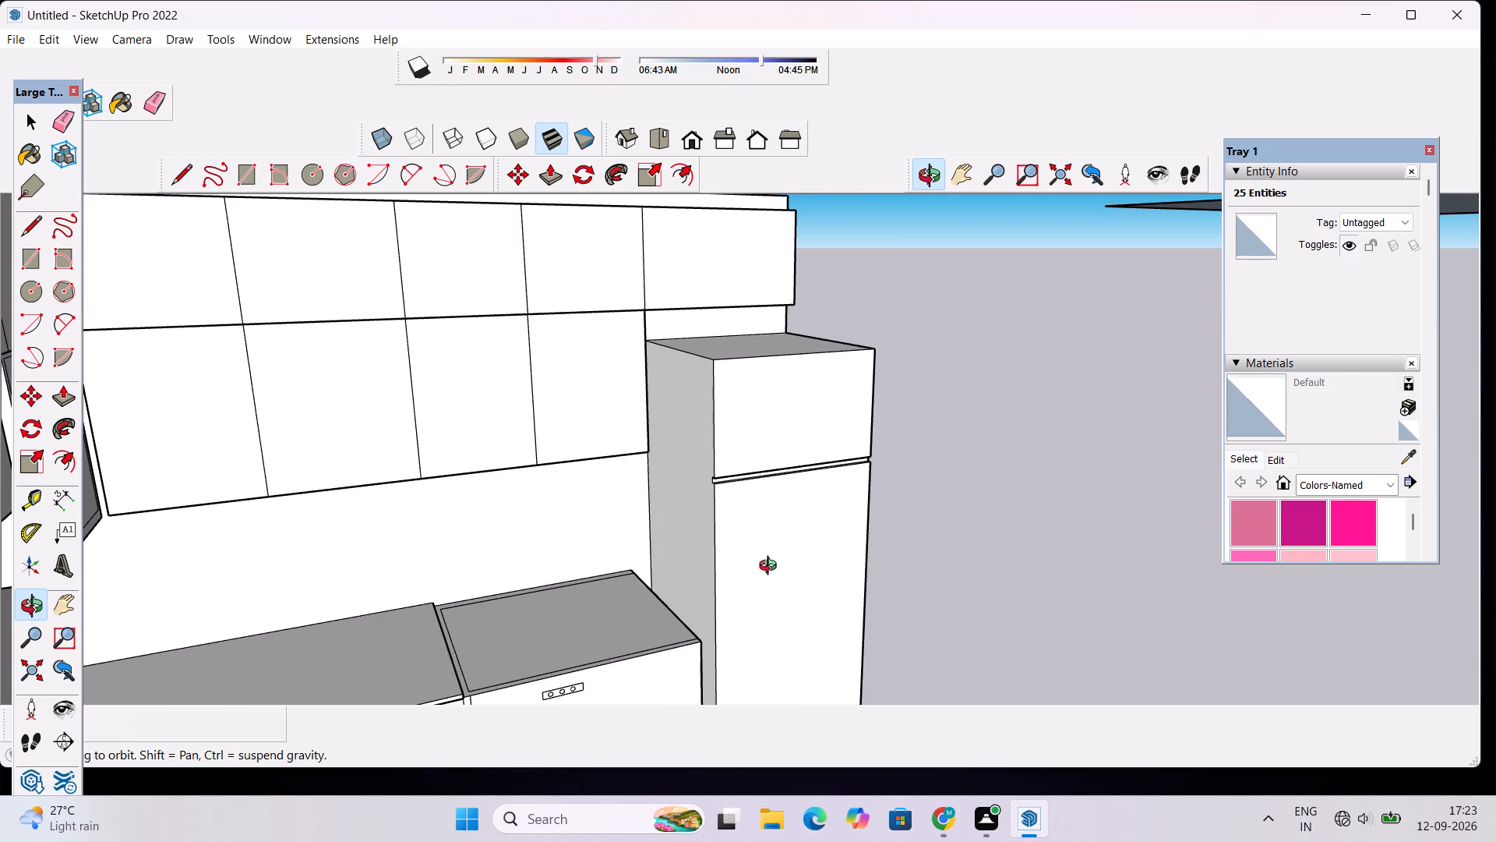
left_click_drag(769, 557, 736, 471, "shift")
scroll(729, 459, "up", 3, "shift")
left_click_drag(800, 510, 720, 528)
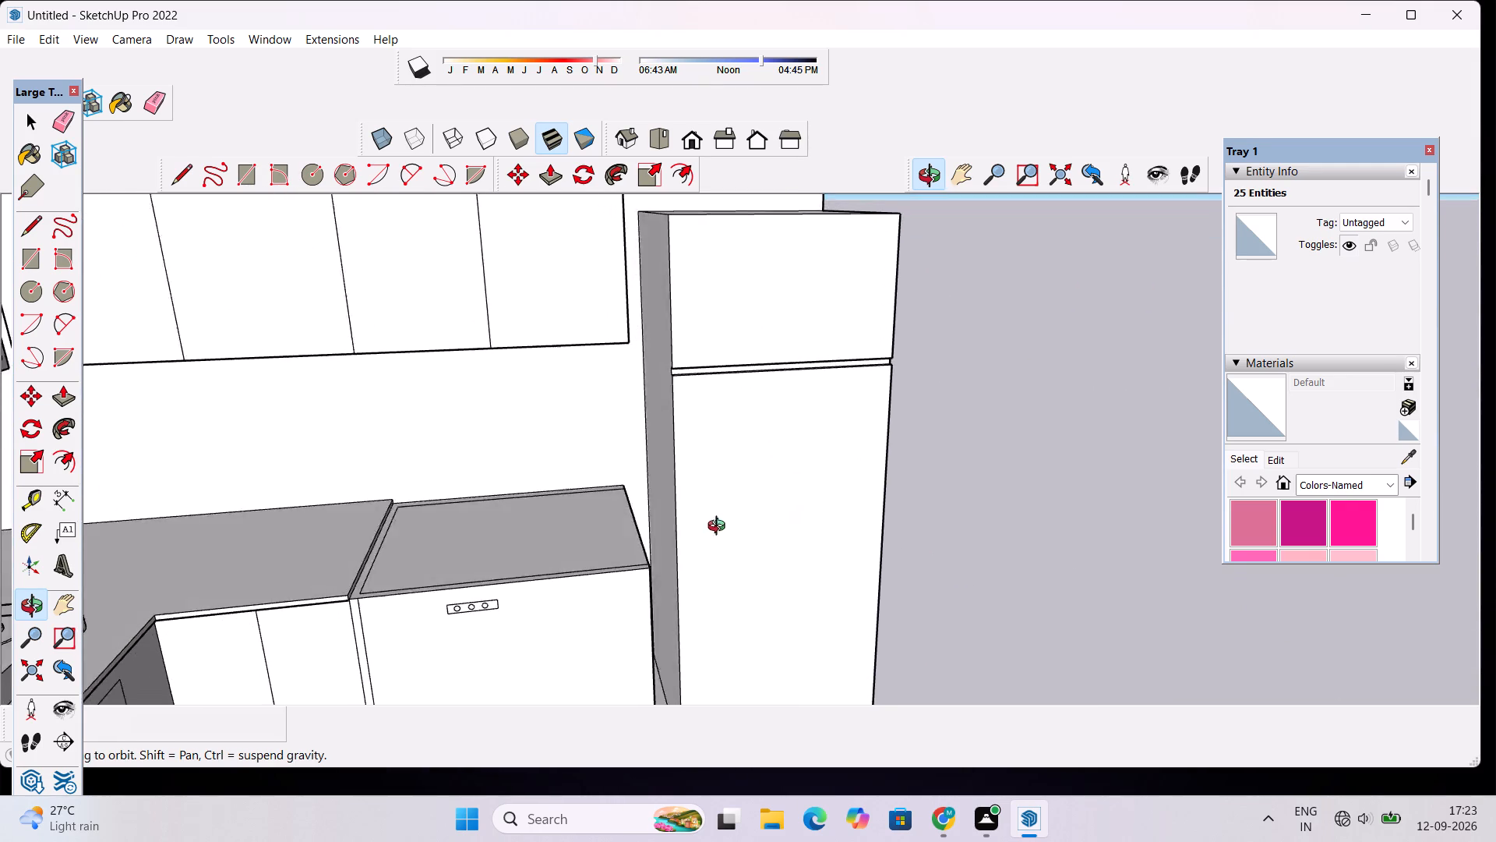
left_click_drag(720, 528, 681, 529)
scroll(670, 489, "down", 4)
left_click_drag(671, 482, 612, 596, "shift")
scroll(644, 550, "up", 4, "shift")
scroll(630, 553, "down", 2)
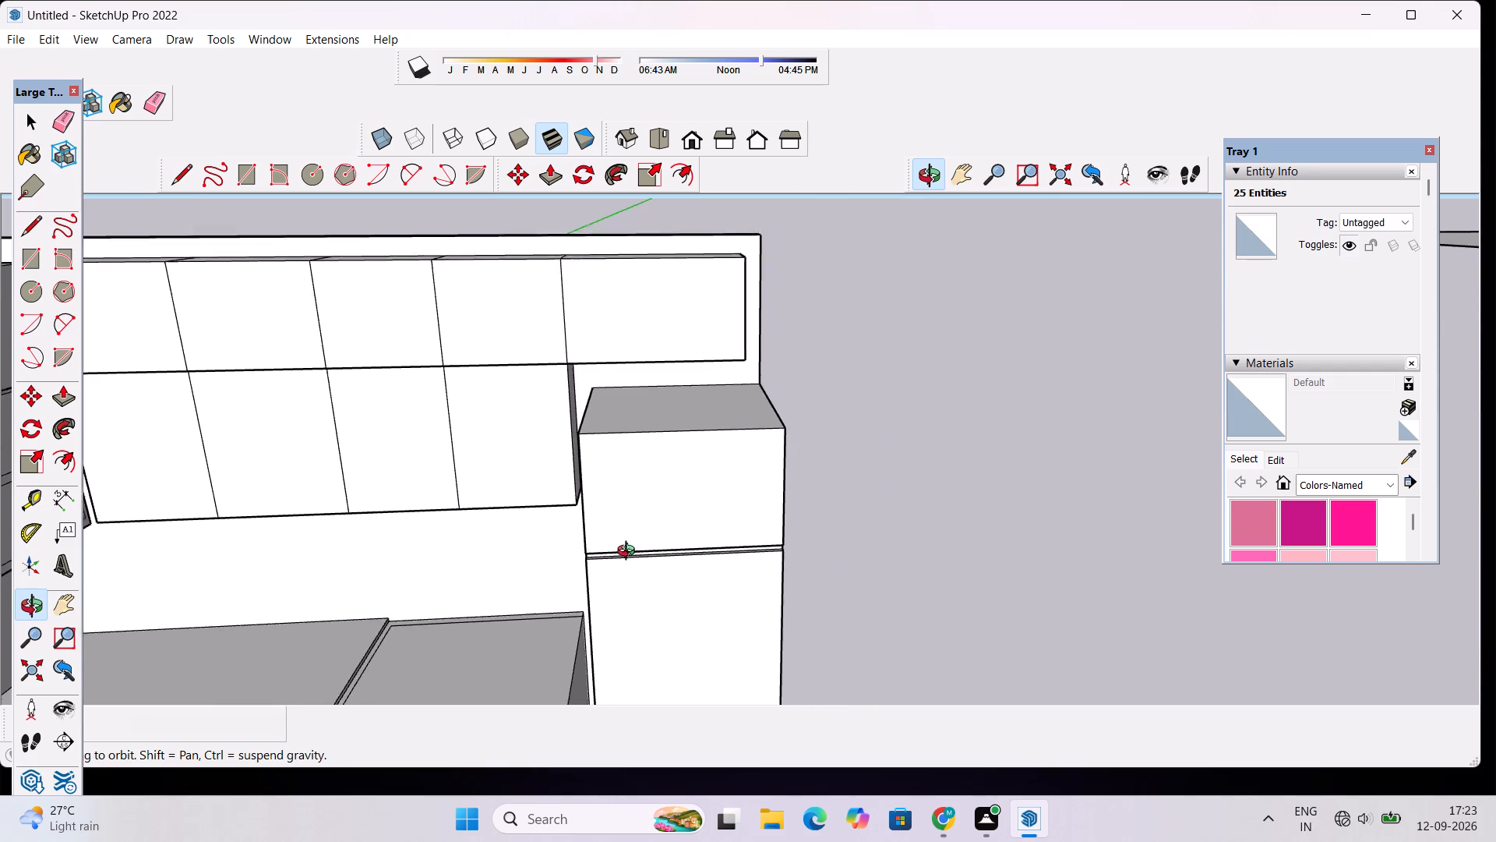
scroll(630, 553, "down", 1)
left_click_drag(658, 628, 636, 513)
scroll(630, 482, "up", 2)
left_click_drag(640, 460, 669, 425, "shift")
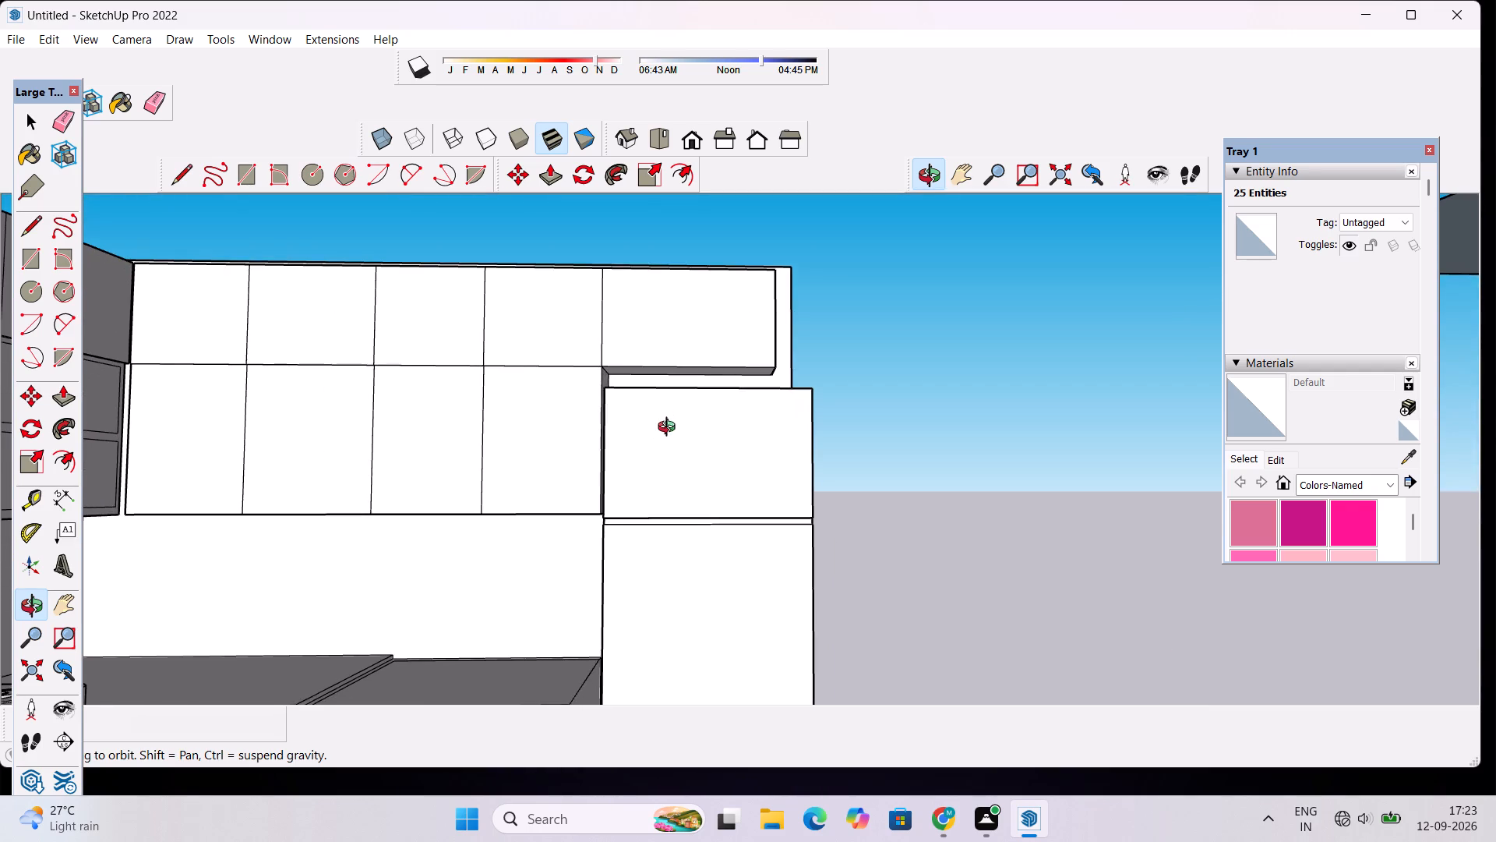
scroll(669, 440, "down", 3)
left_click_drag(666, 444, 644, 571)
scroll(661, 408, "up", 6)
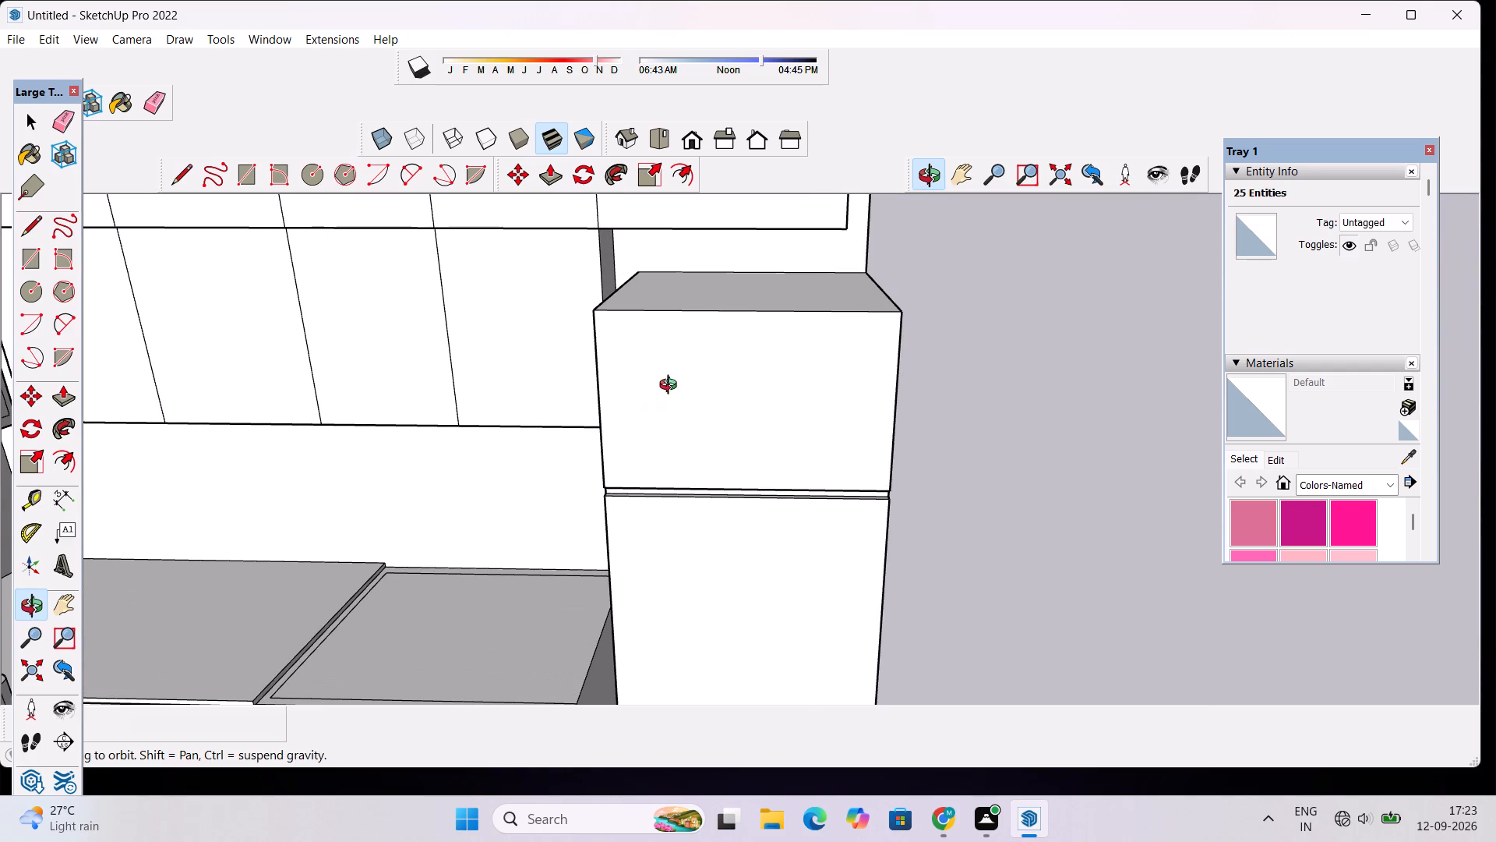
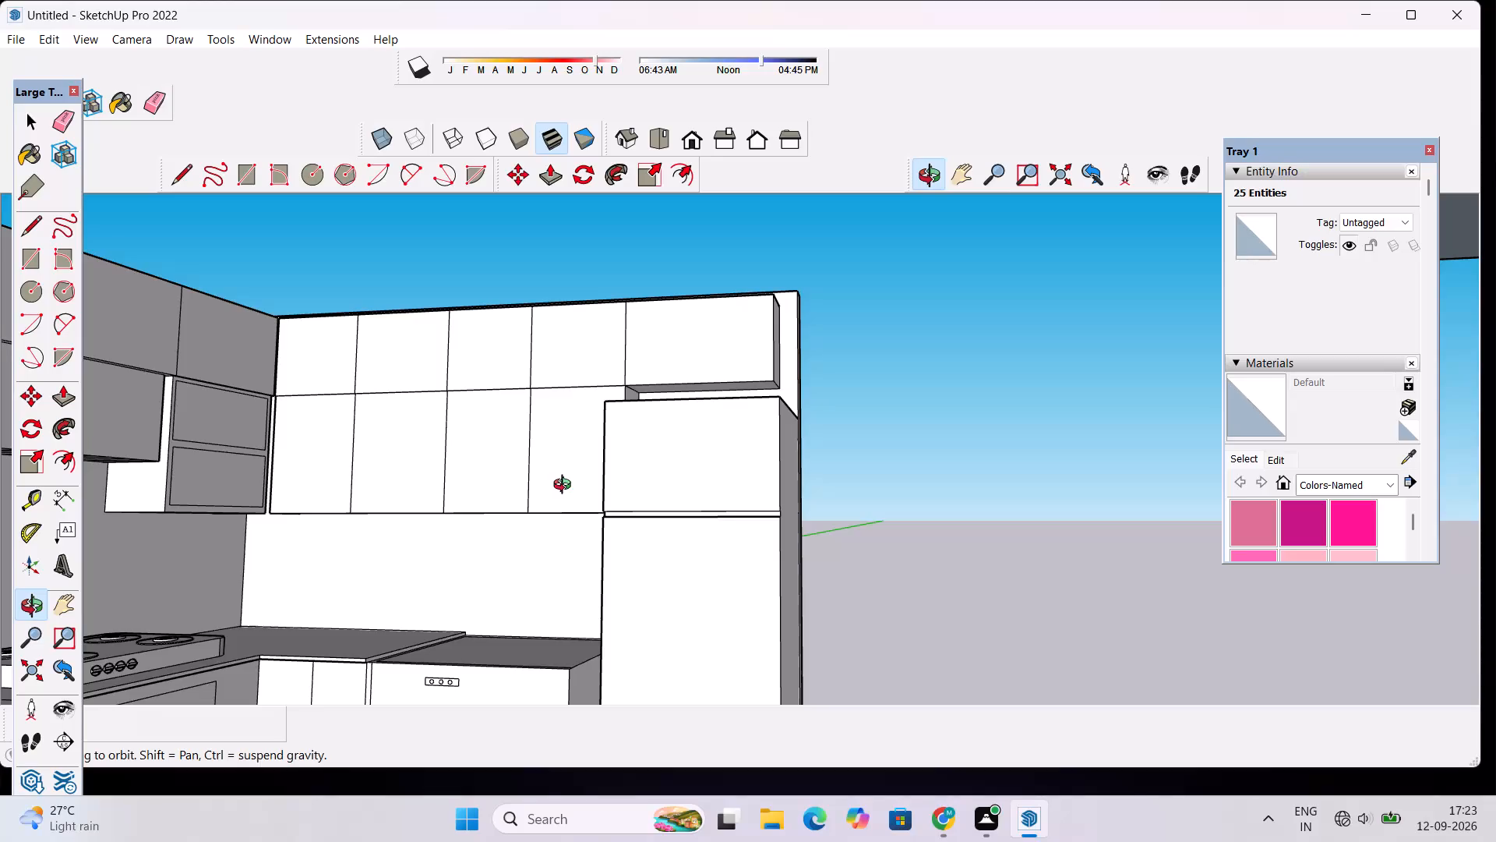
Examine the whole kitchen layout from the front and from above, including the refrigerator and surrounding cabinets.
scroll(566, 486, "down", 3)
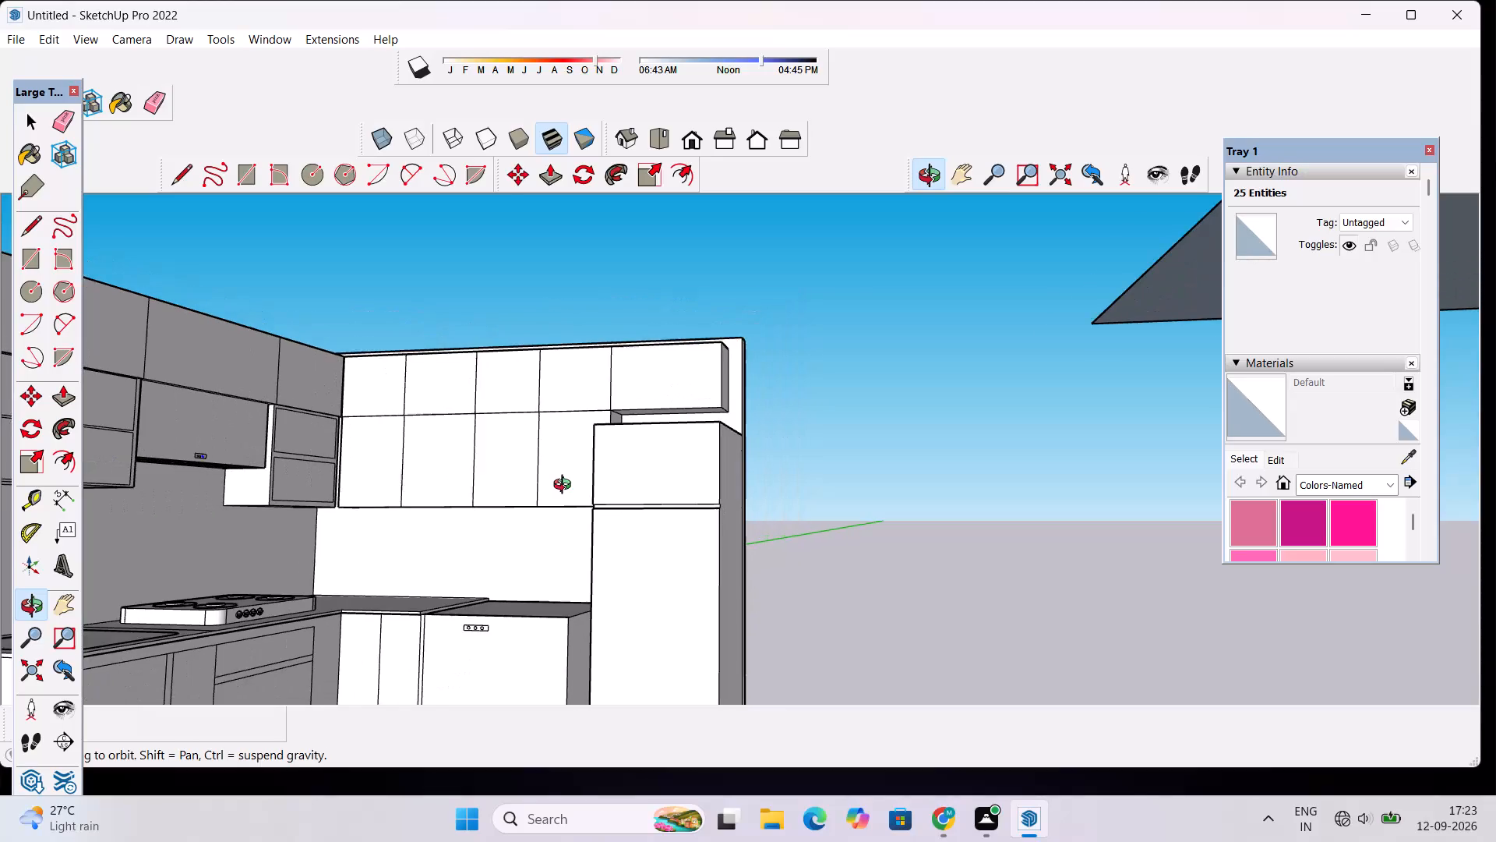
scroll(566, 486, "down", 1)
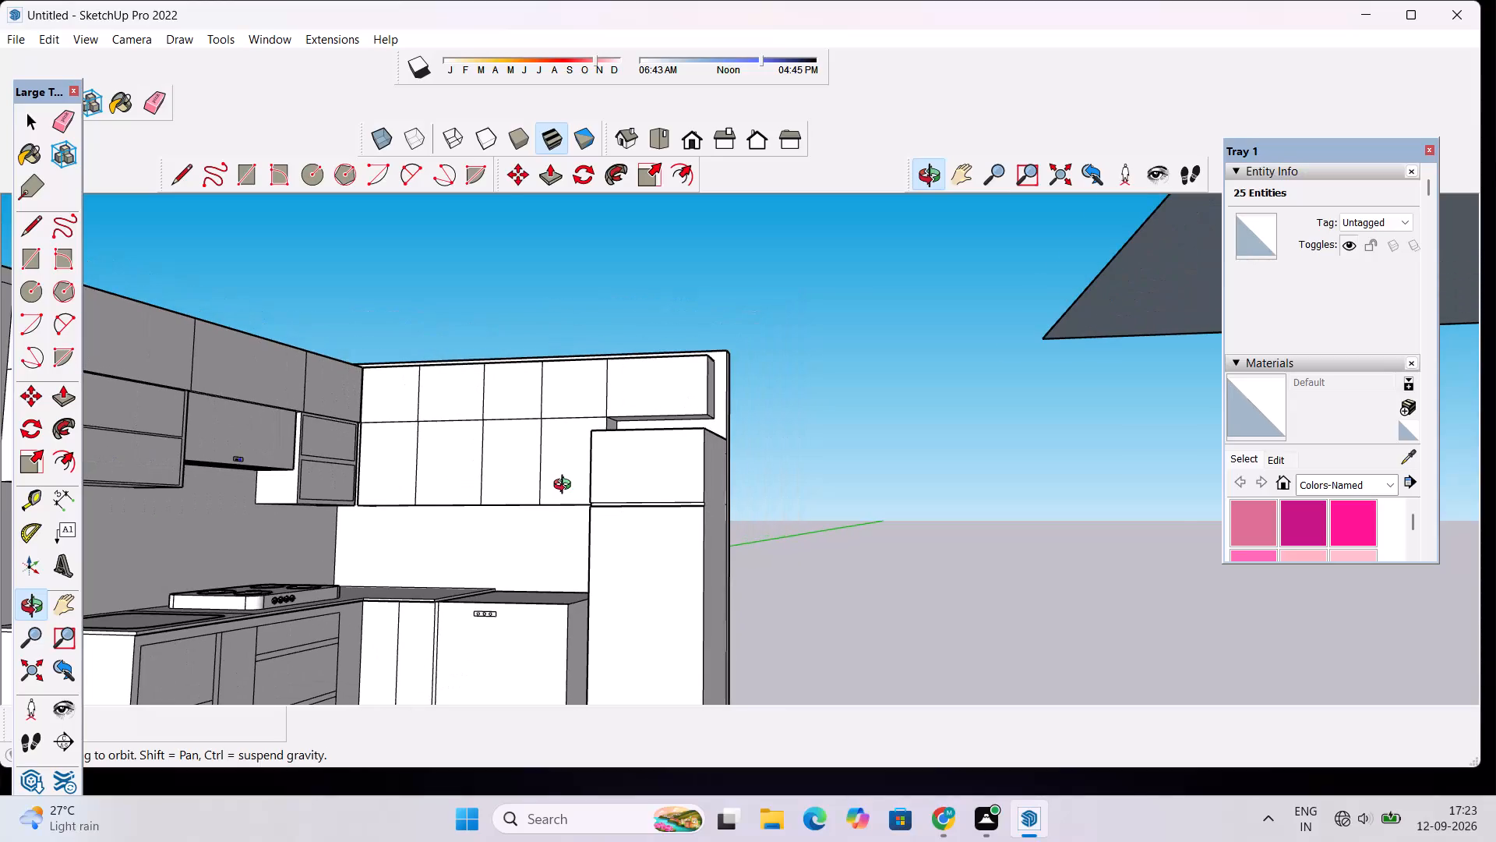
scroll(566, 486, "down", 3)
scroll(566, 486, "up", 3)
scroll(566, 486, "down", 5)
left_click_drag(578, 468, 597, 578)
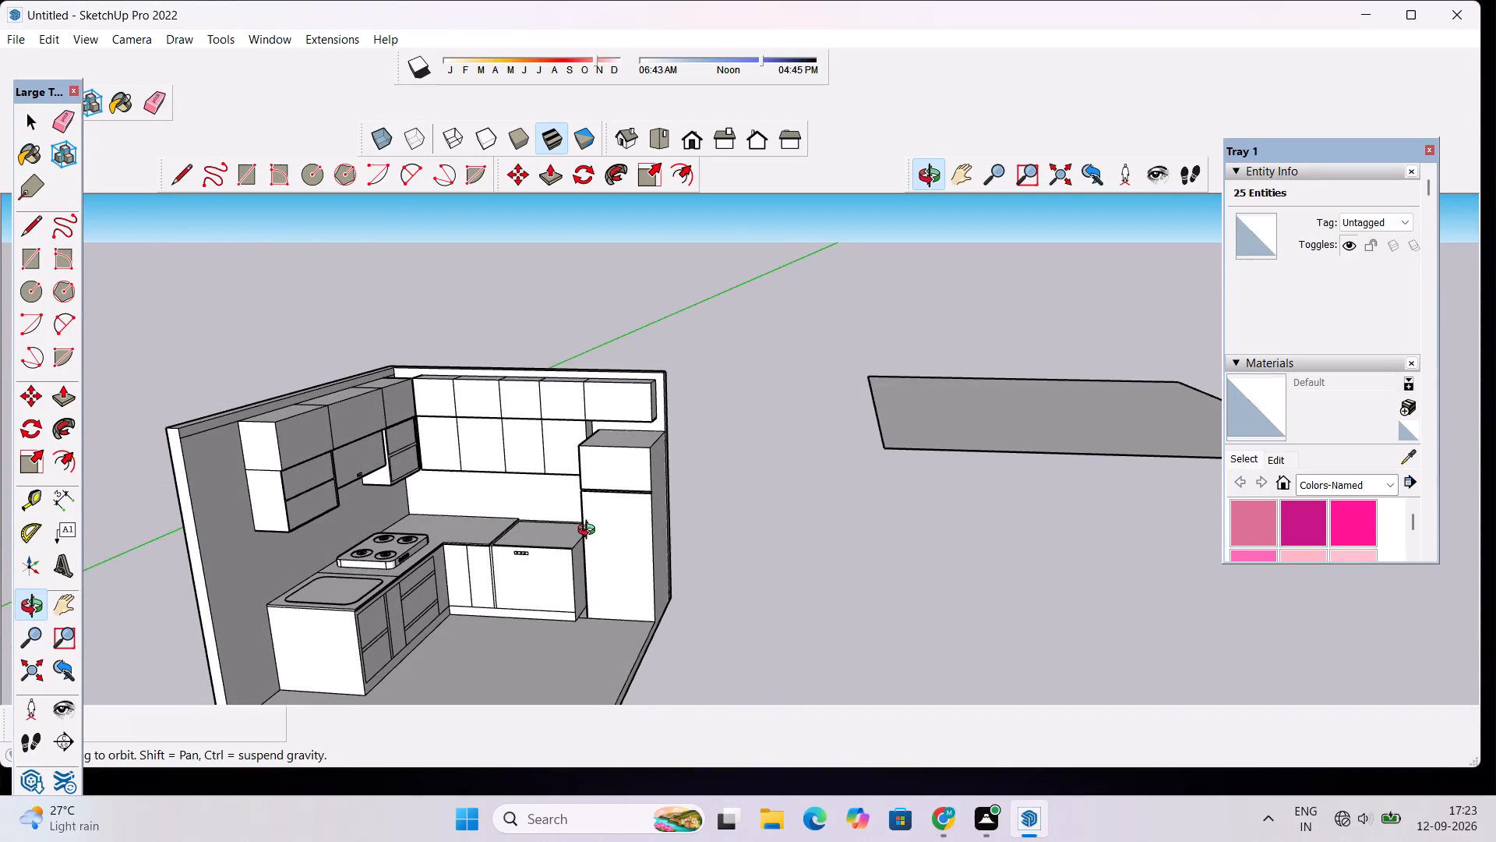
scroll(590, 532, "up", 1)
left_click_drag(535, 518, 799, 575, "shift")
scroll(803, 564, "down", 5)
left_click_drag(899, 605, 835, 640)
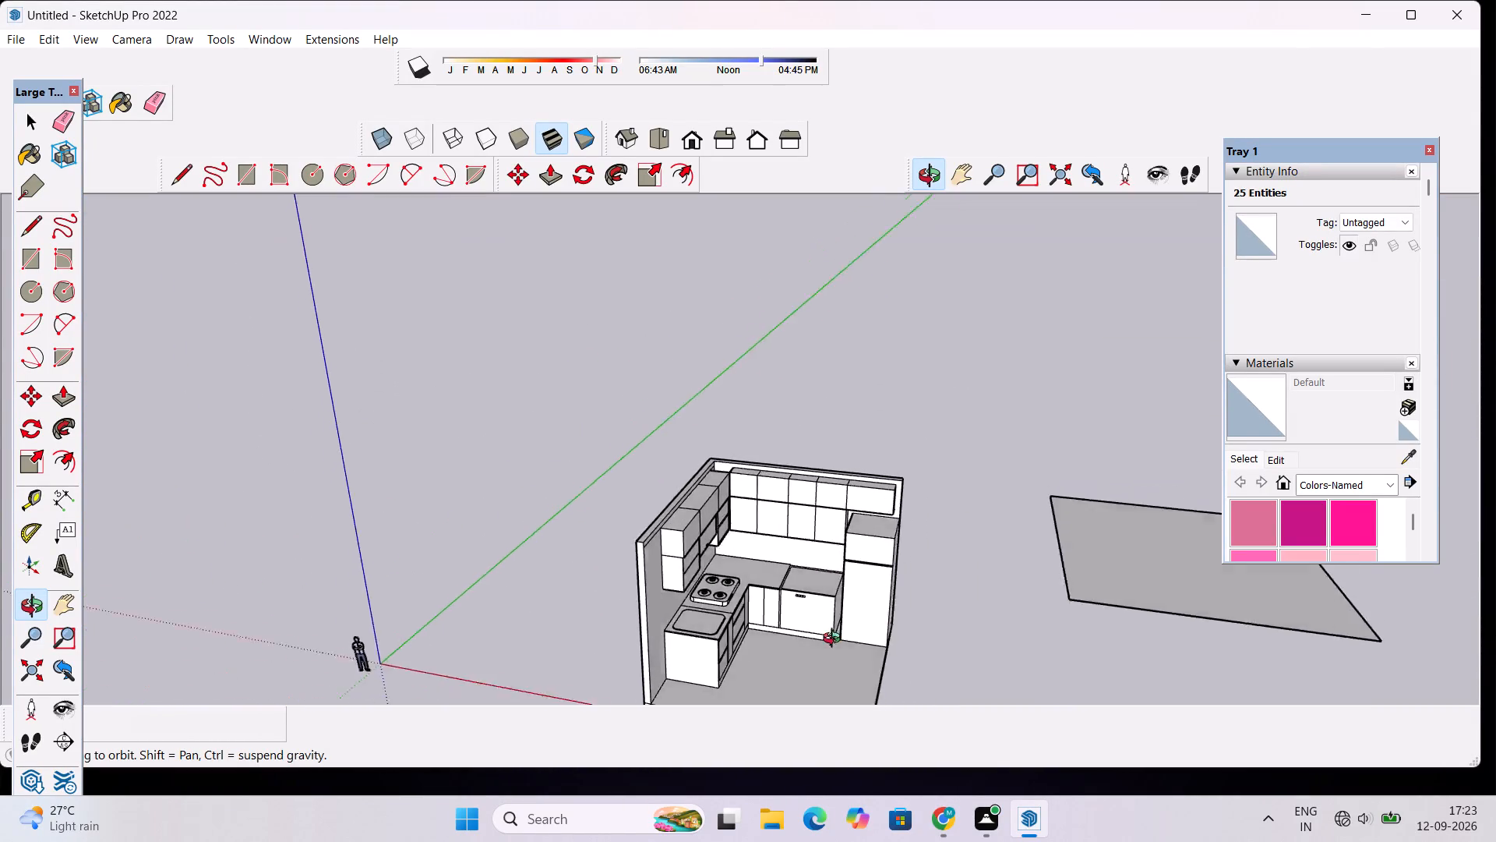
left_click_drag(835, 640, 701, 616)
scroll(713, 582, "down", 4)
left_click_drag(718, 570, 732, 667)
scroll(747, 579, "up", 5)
left_click_drag(593, 639, 710, 701)
scroll(851, 560, "up", 6)
left_click_drag(856, 559, 849, 559, "shift")
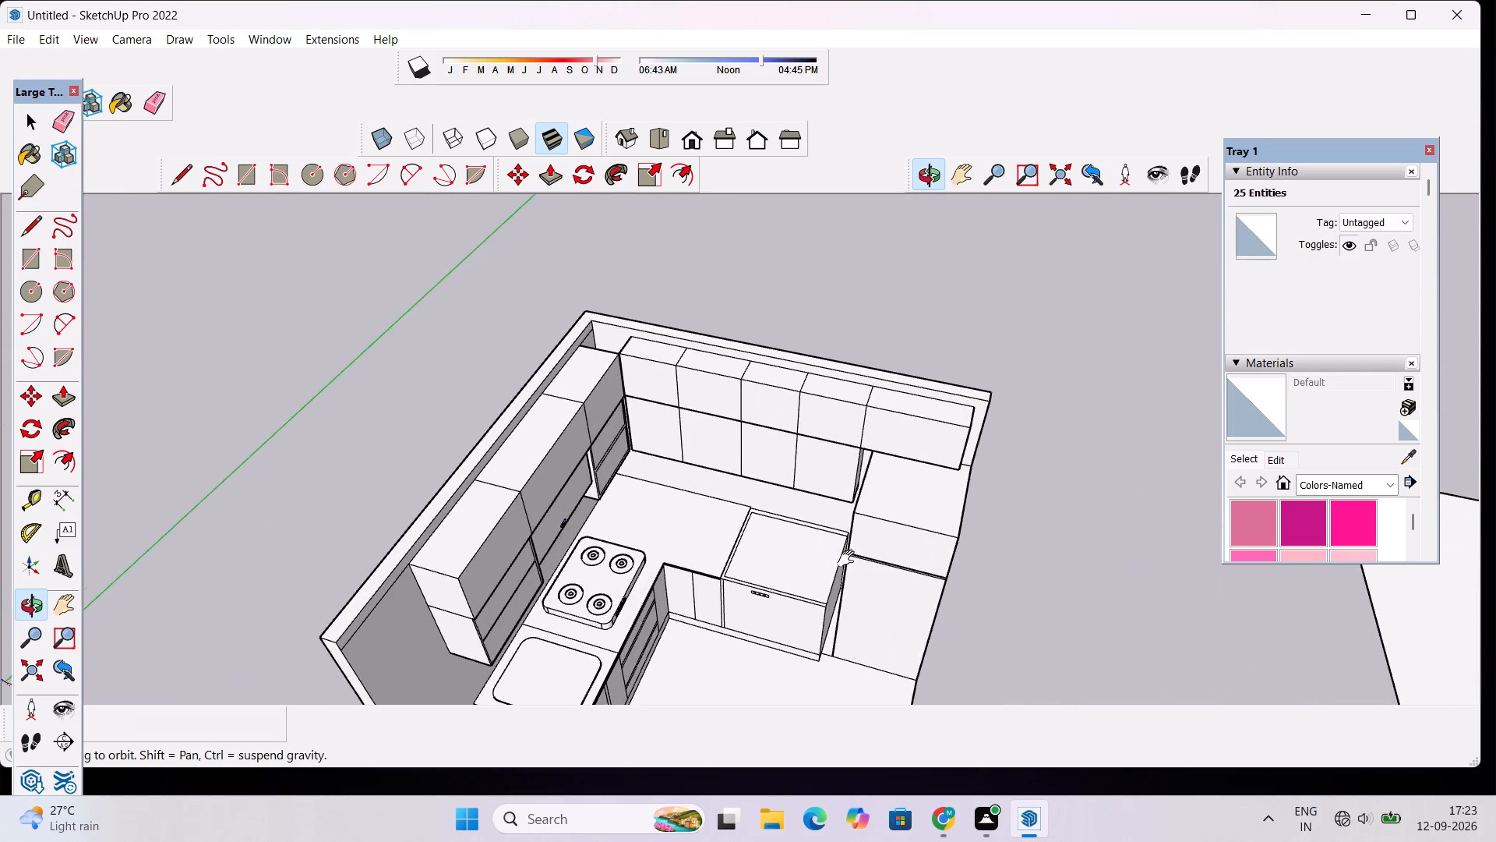
left_click_drag(849, 559, 692, 550, "shift")
scroll(665, 571, "down", 3, "shift")
left_click_drag(665, 616, 698, 480)
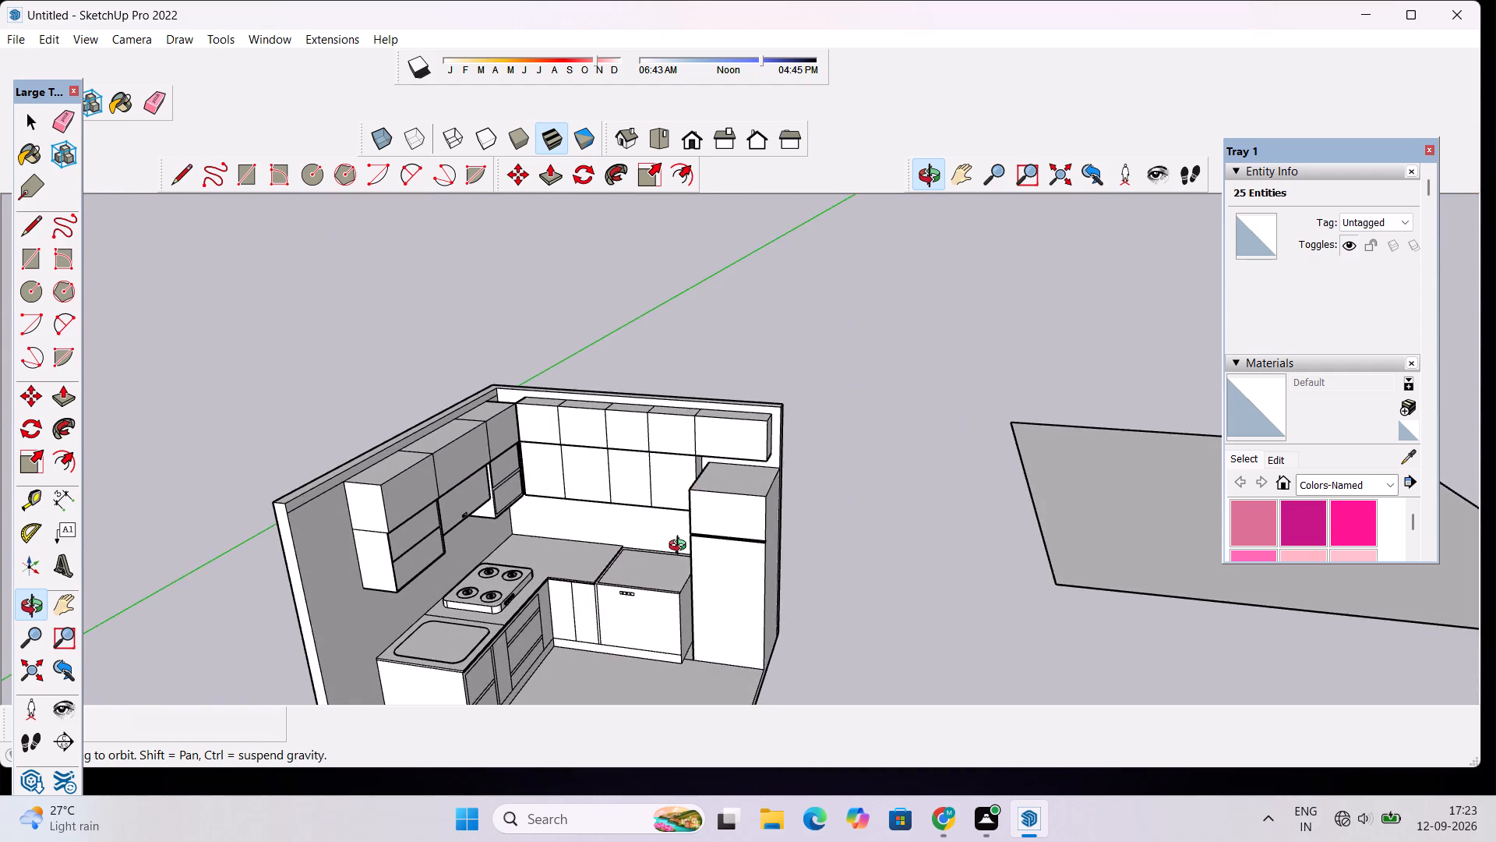
Draw a vertical handle rectangle, about 1' 2 9/16" by 3 5/16", near the left edge of the refrigerator's upper door.
scroll(681, 547, "up", 7)
left_click_drag(685, 592, 775, 605)
scroll(782, 592, "up", 2)
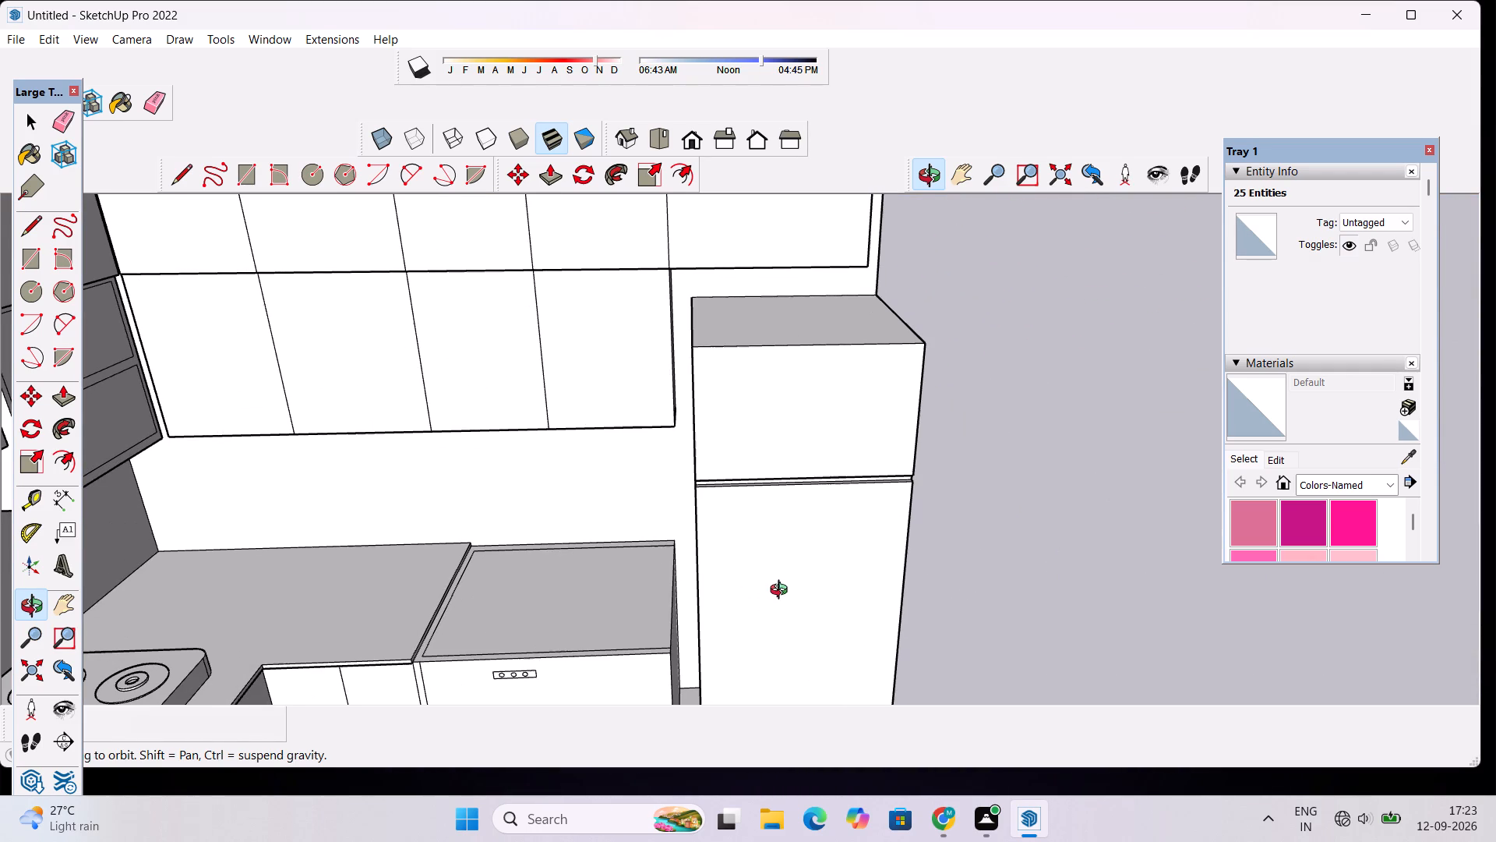
key("r")
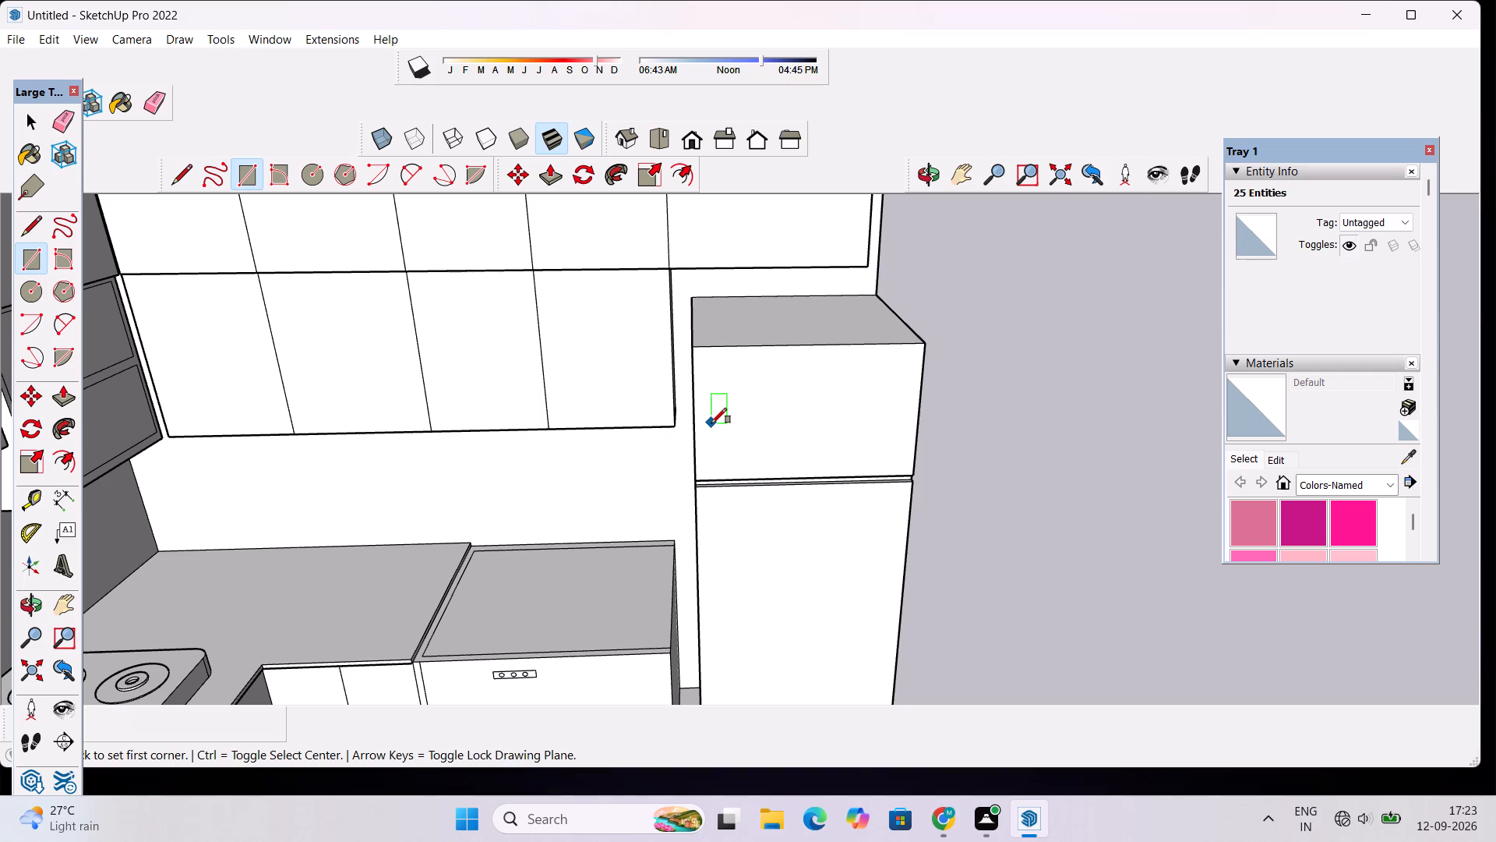
left_click(708, 421)
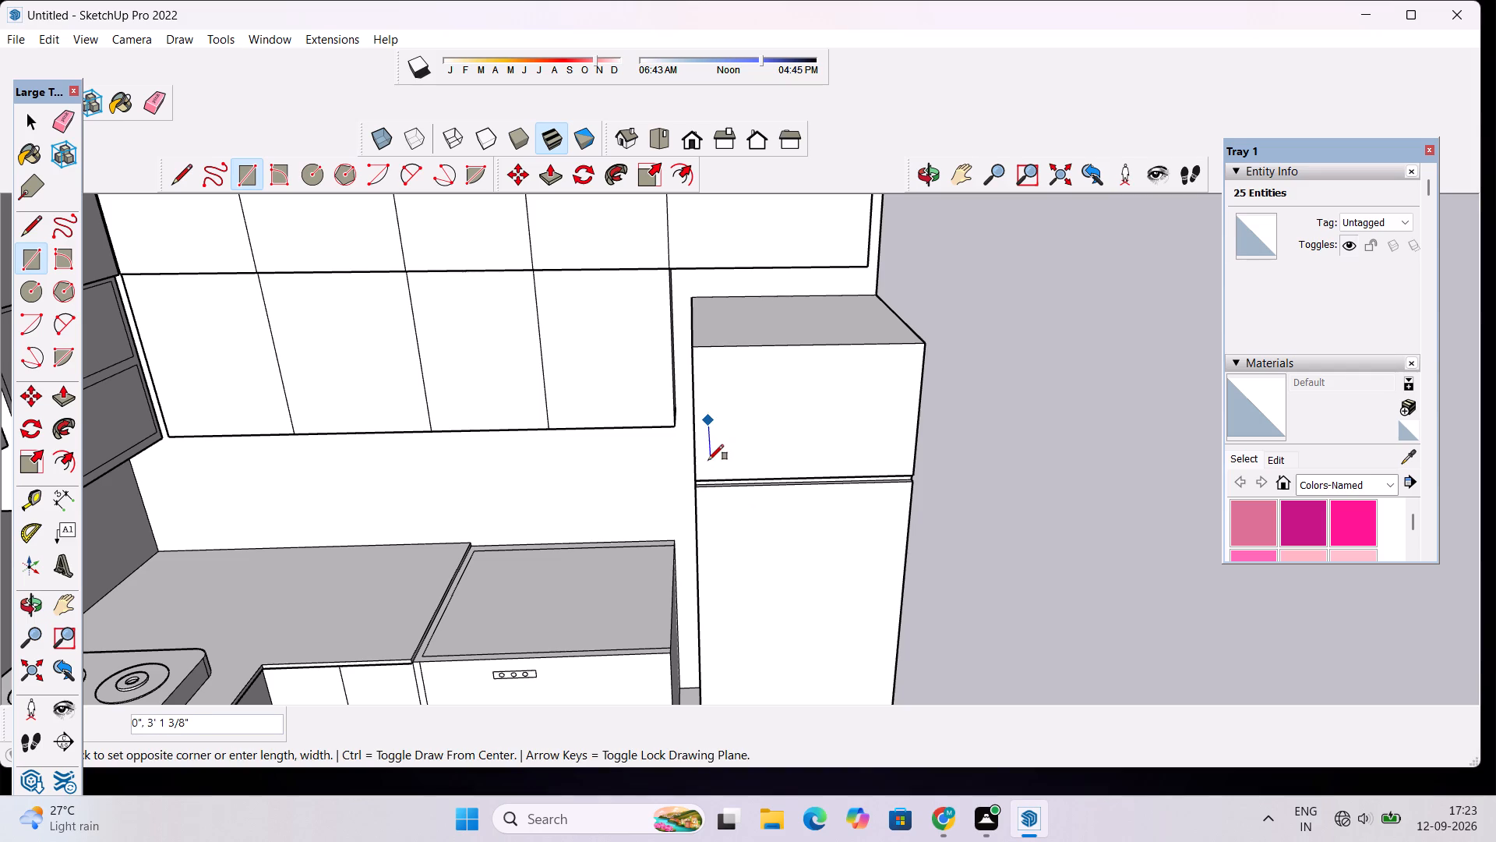
scroll(720, 460, "up", 4)
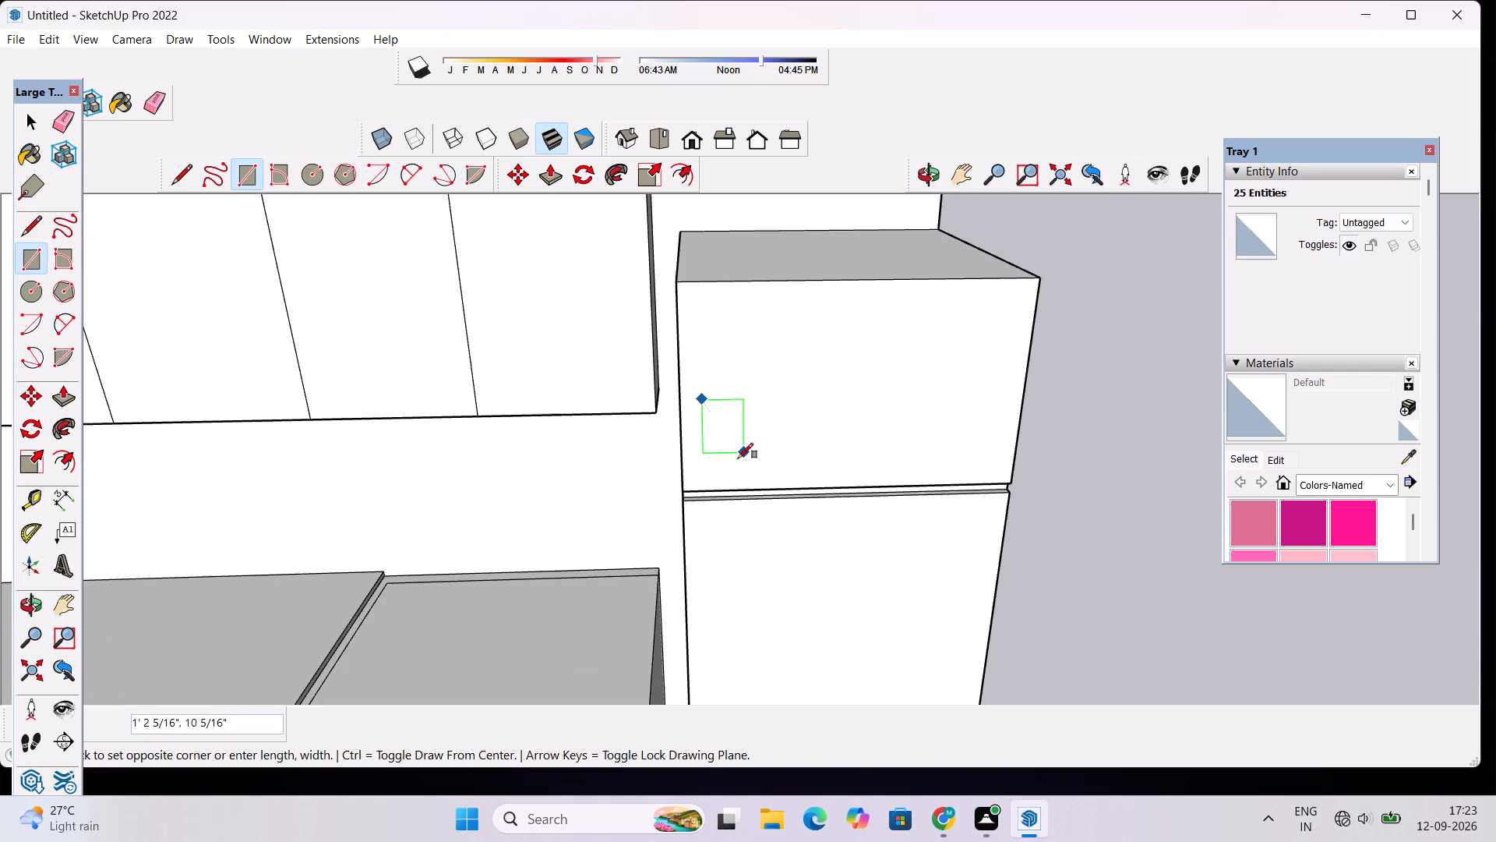
left_click(716, 454)
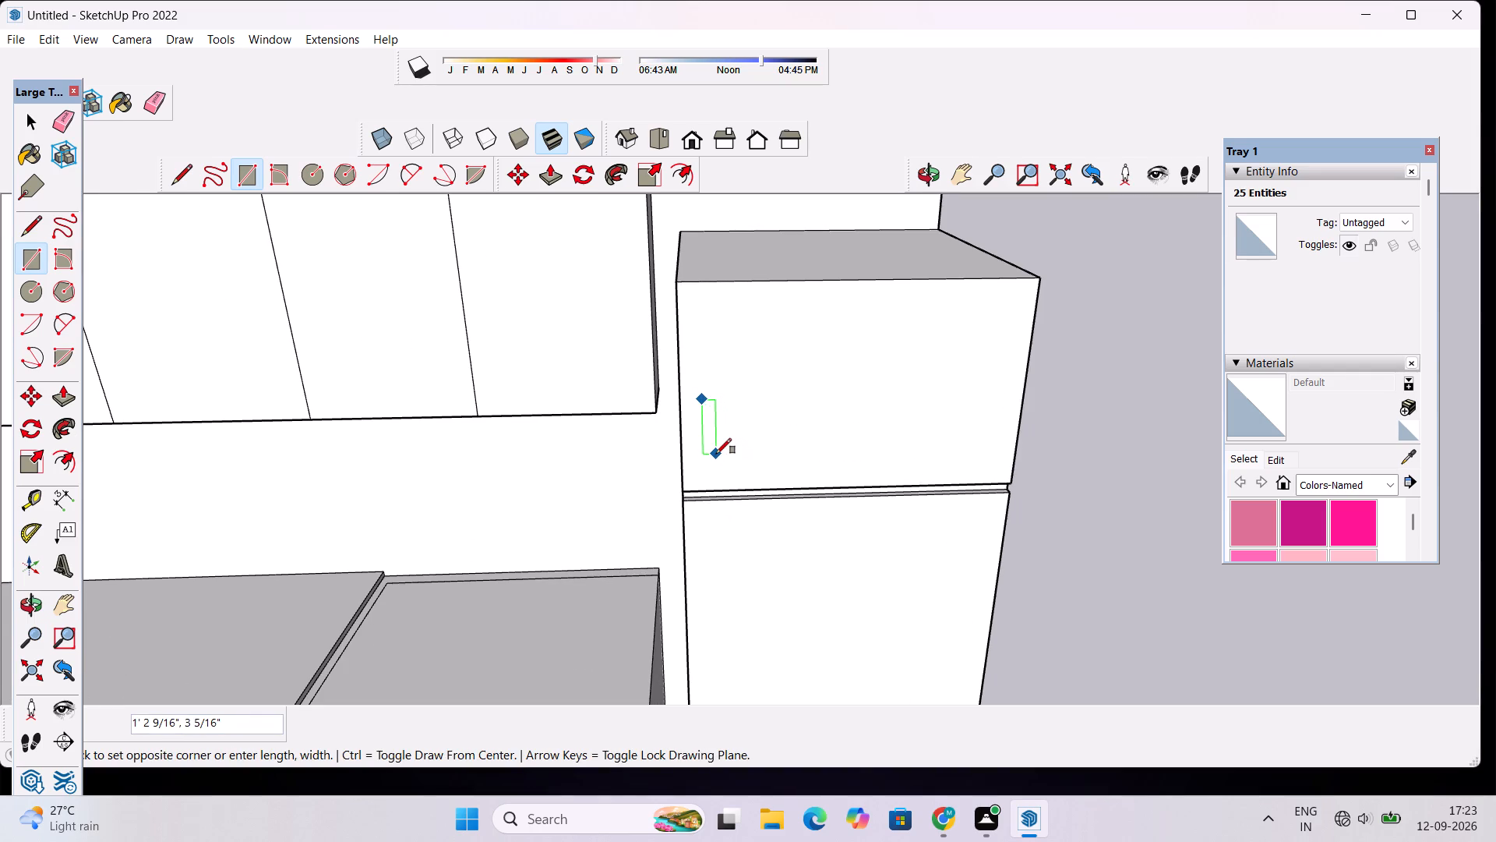
key("space")
left_click(709, 434)
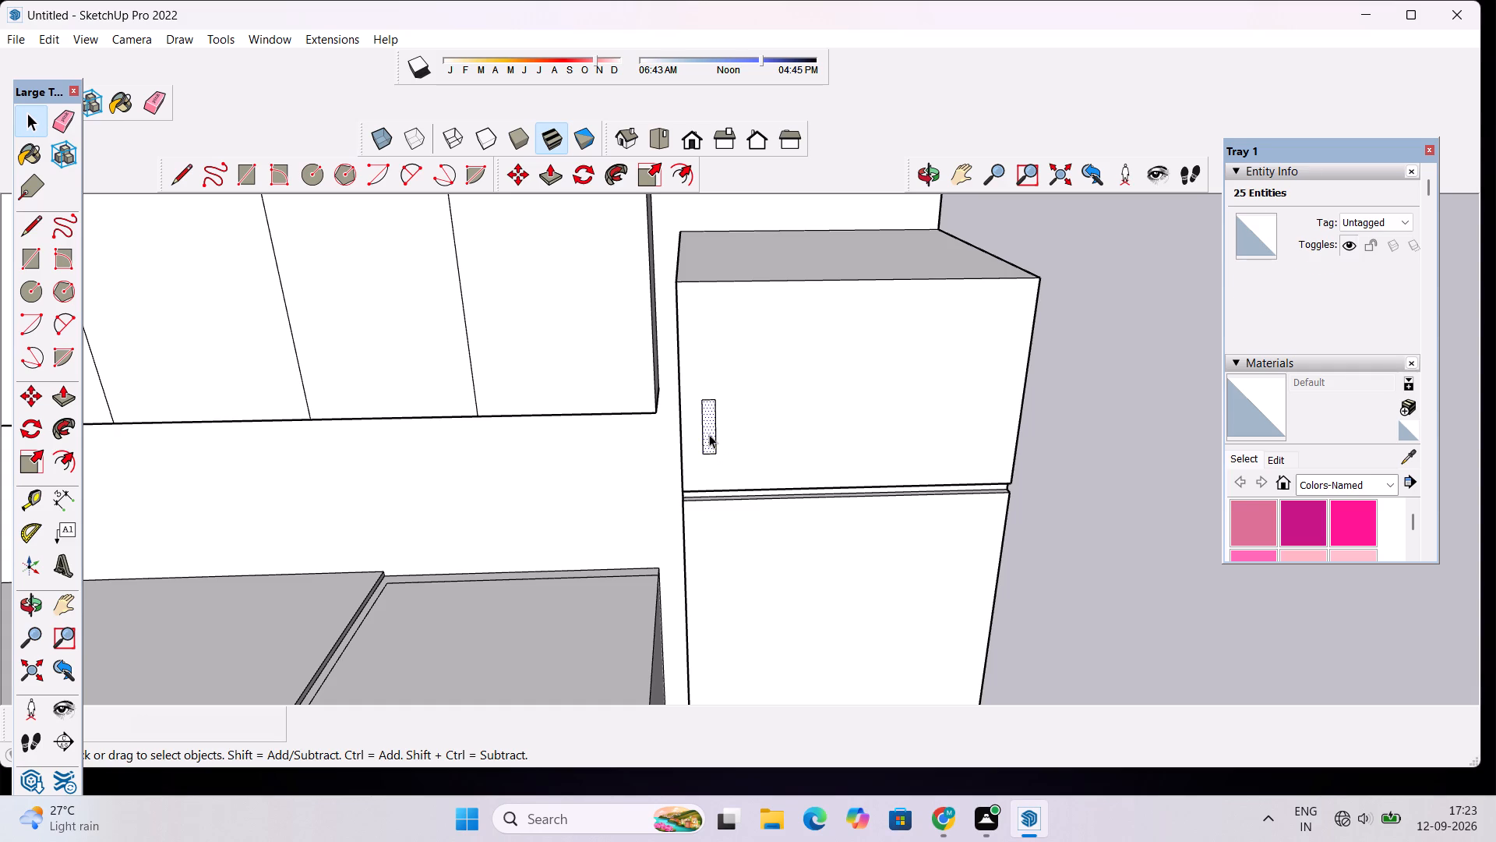
key("space")
Draw a taller handle rectangle, about 2' 10 9/16" by 3 5/16", on the refrigerator's lower door, aligned below the upper one.
key("r")
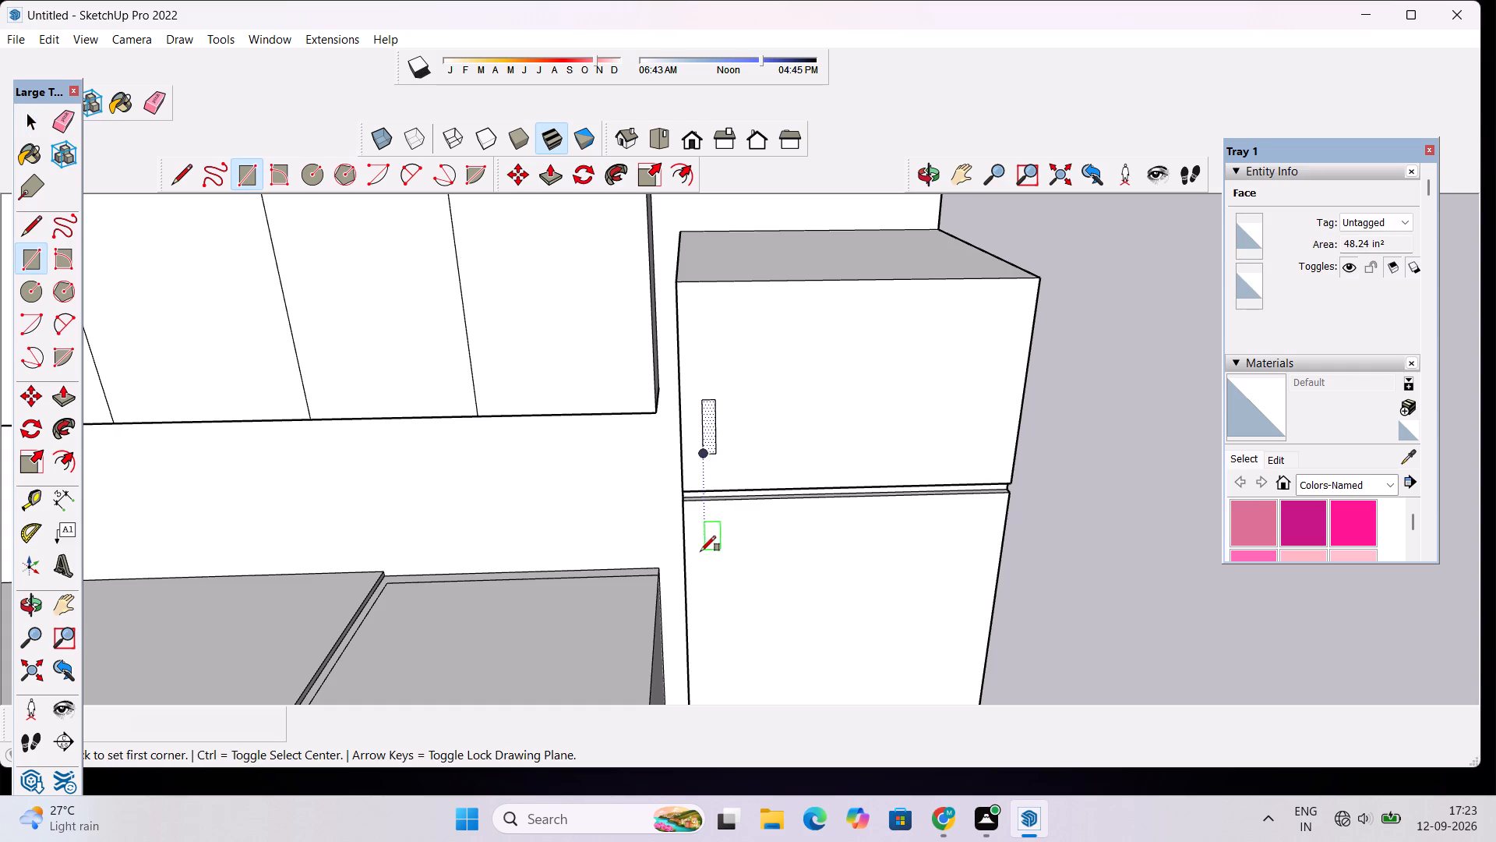
scroll(700, 580, "down", 8)
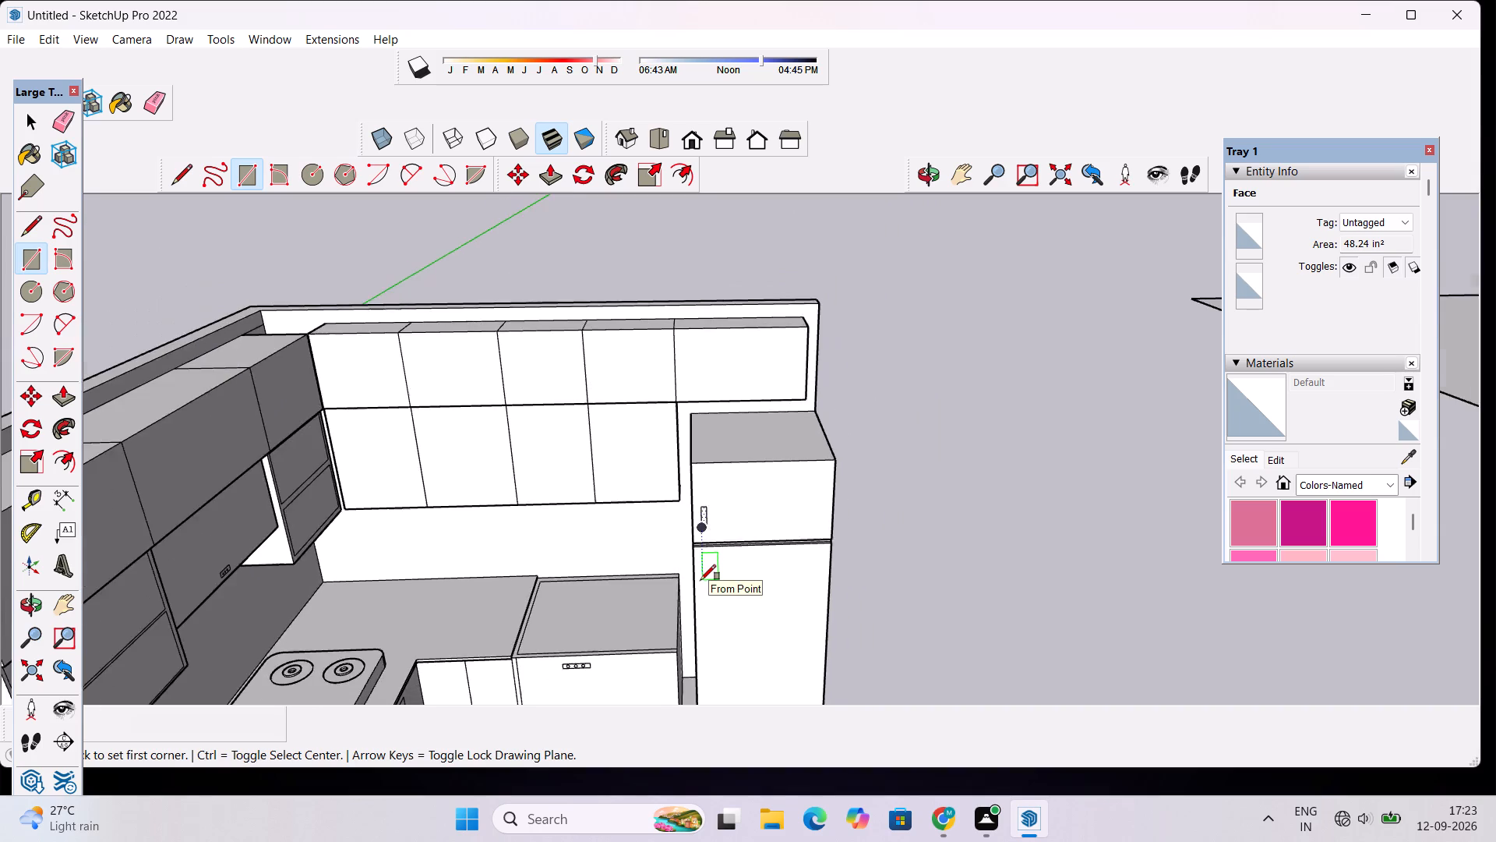
scroll(700, 580, "down", 5)
scroll(700, 642, "up", 8)
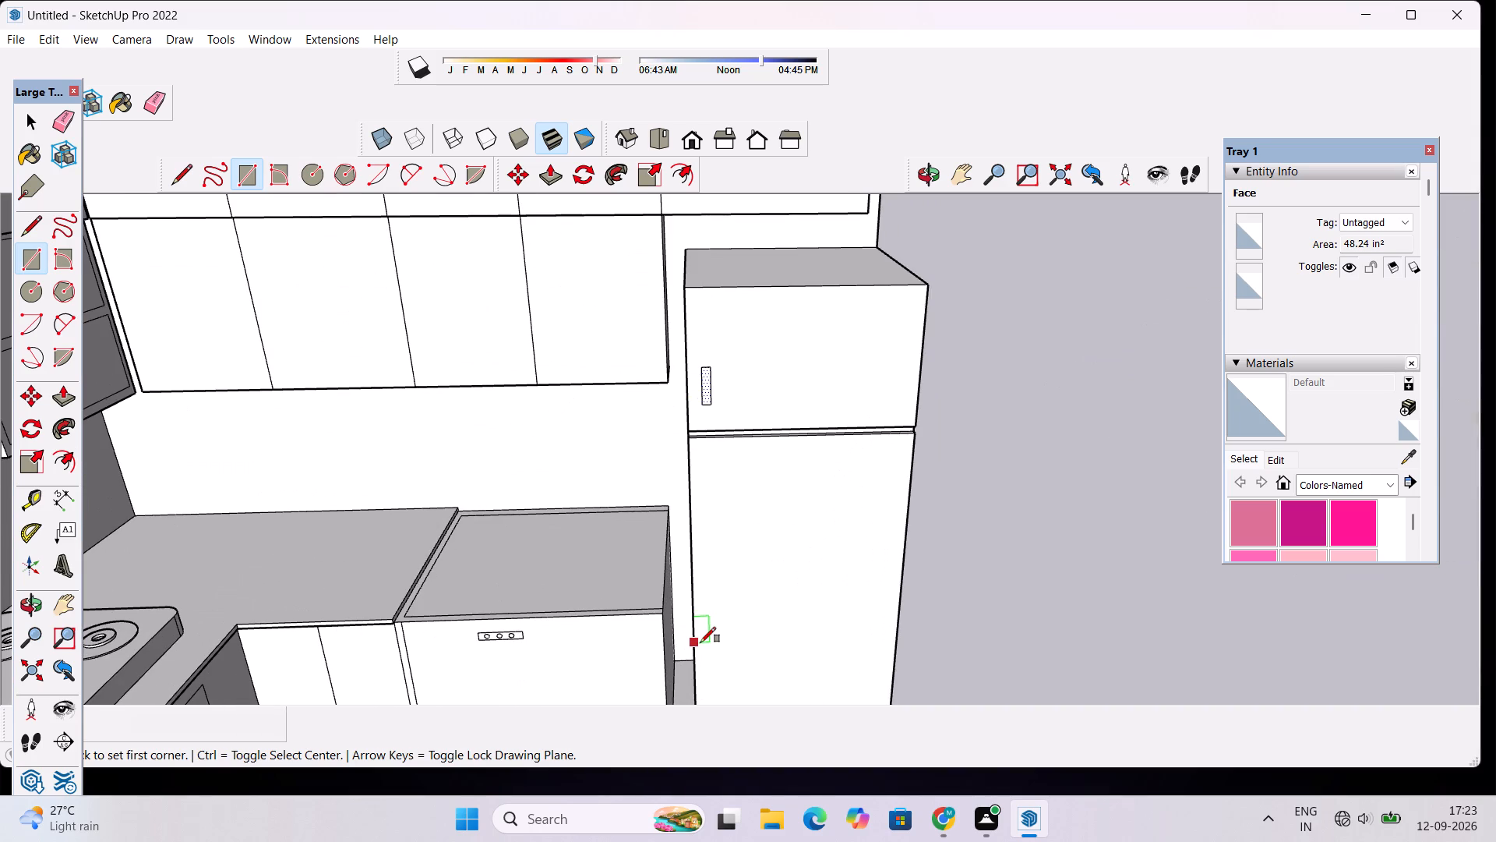
scroll(732, 554, "down", 9)
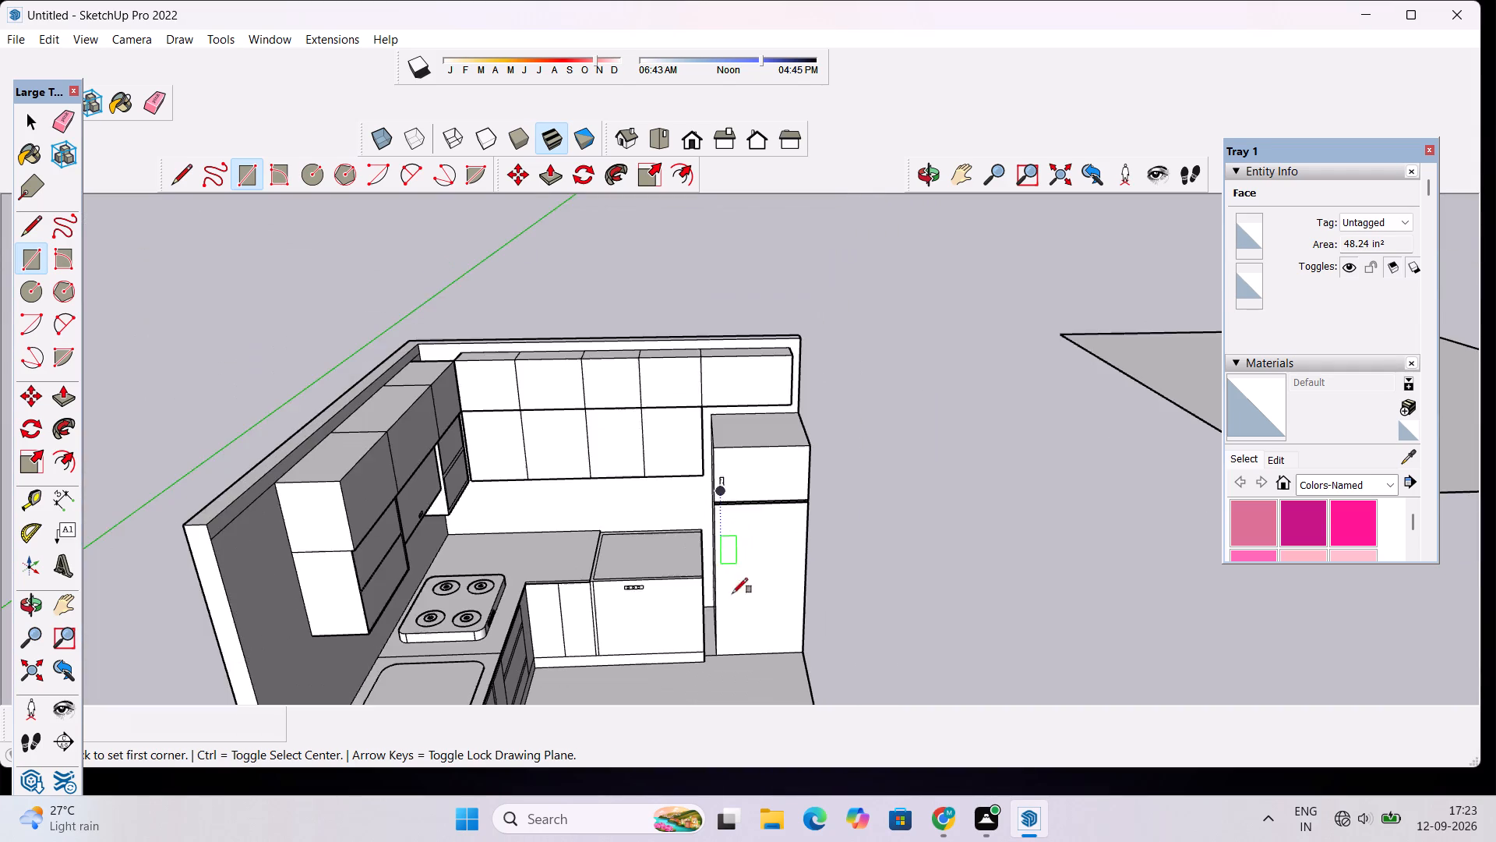
scroll(731, 620, "up", 7)
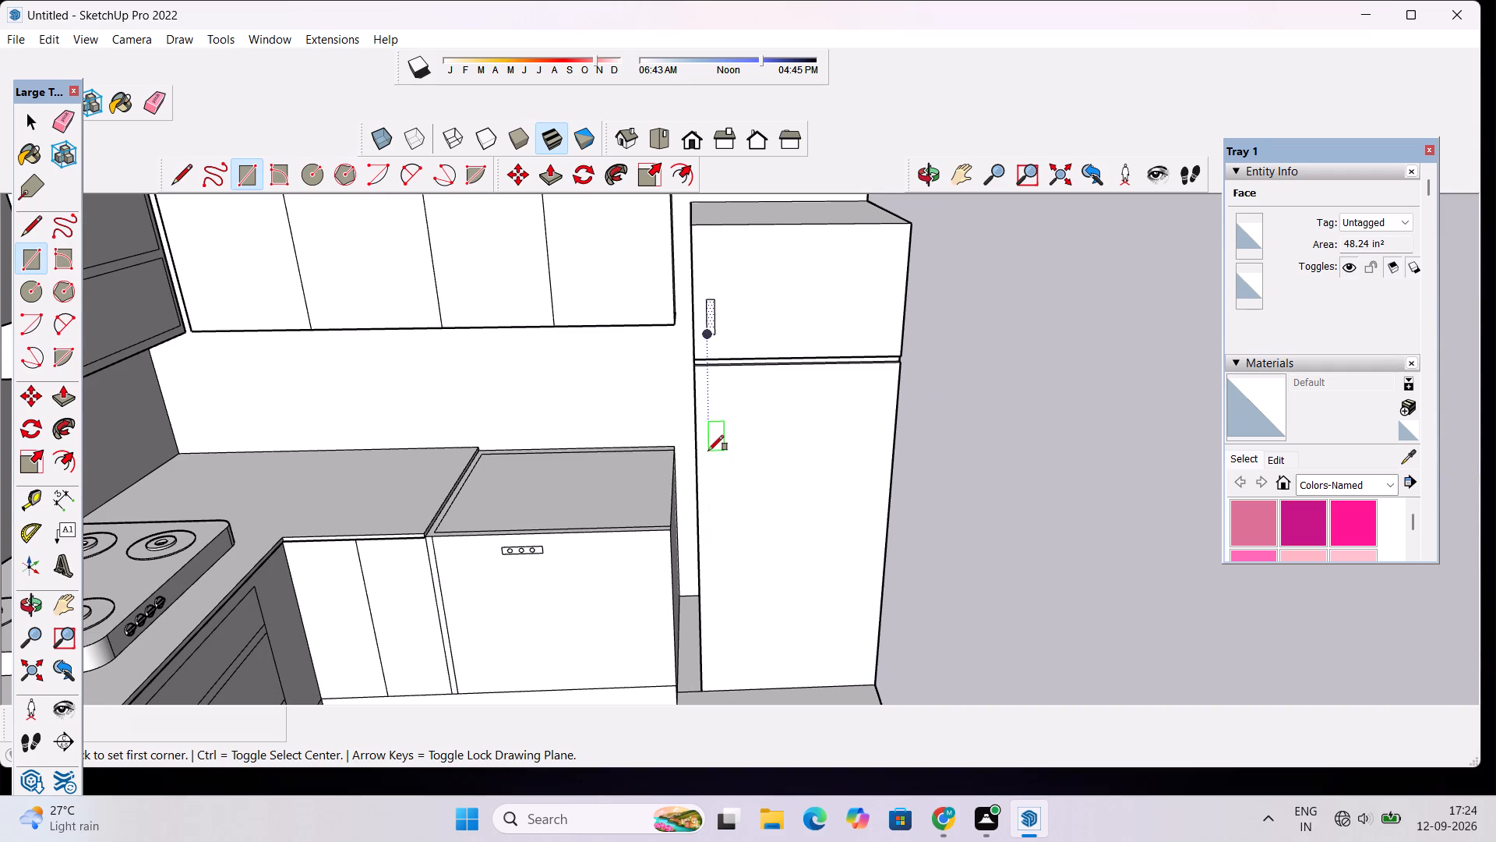
left_click(708, 451)
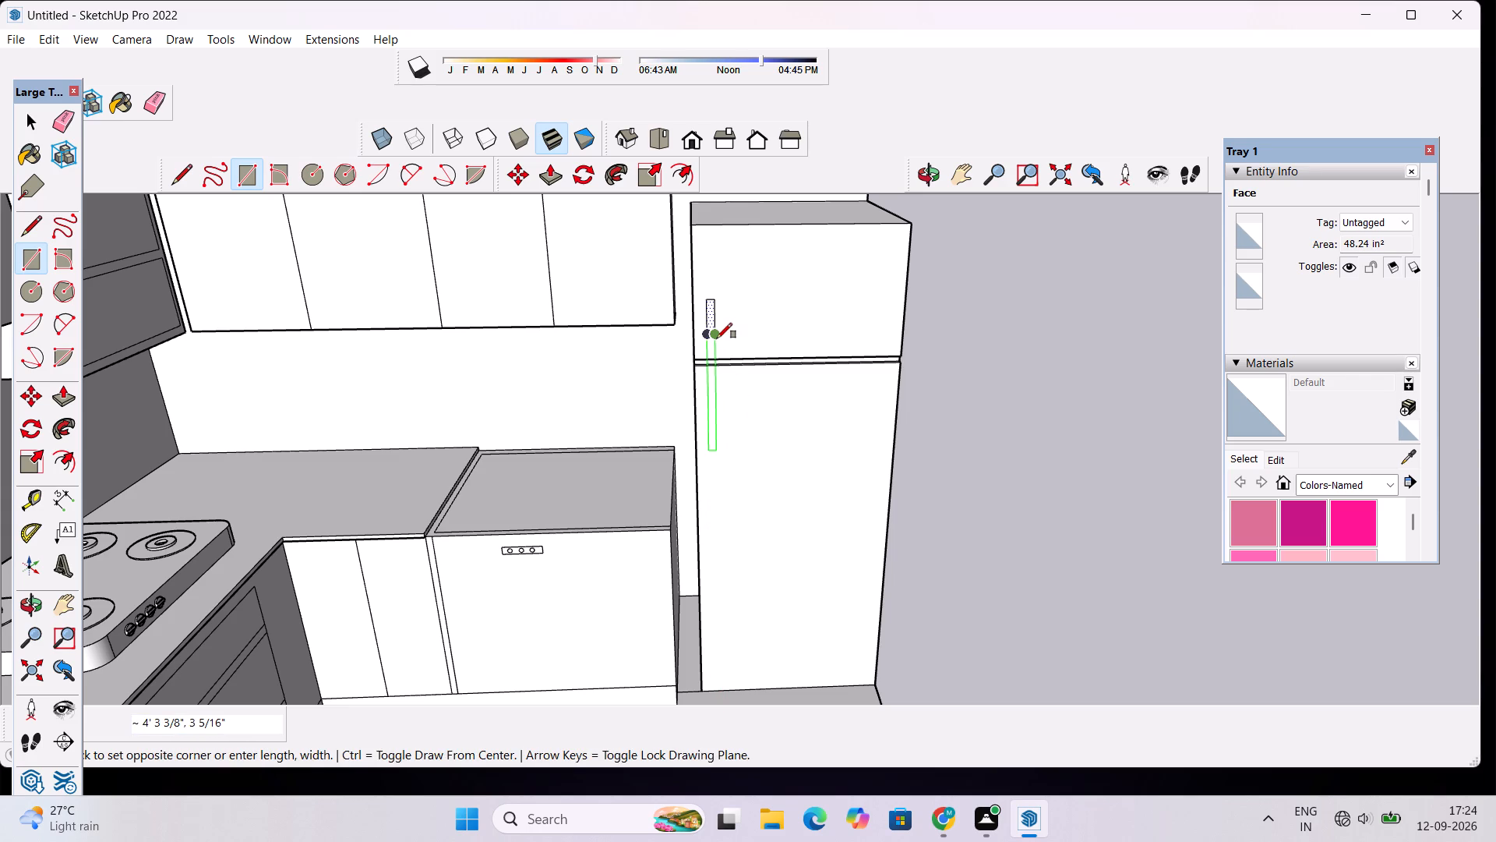
scroll(717, 338, "up", 2)
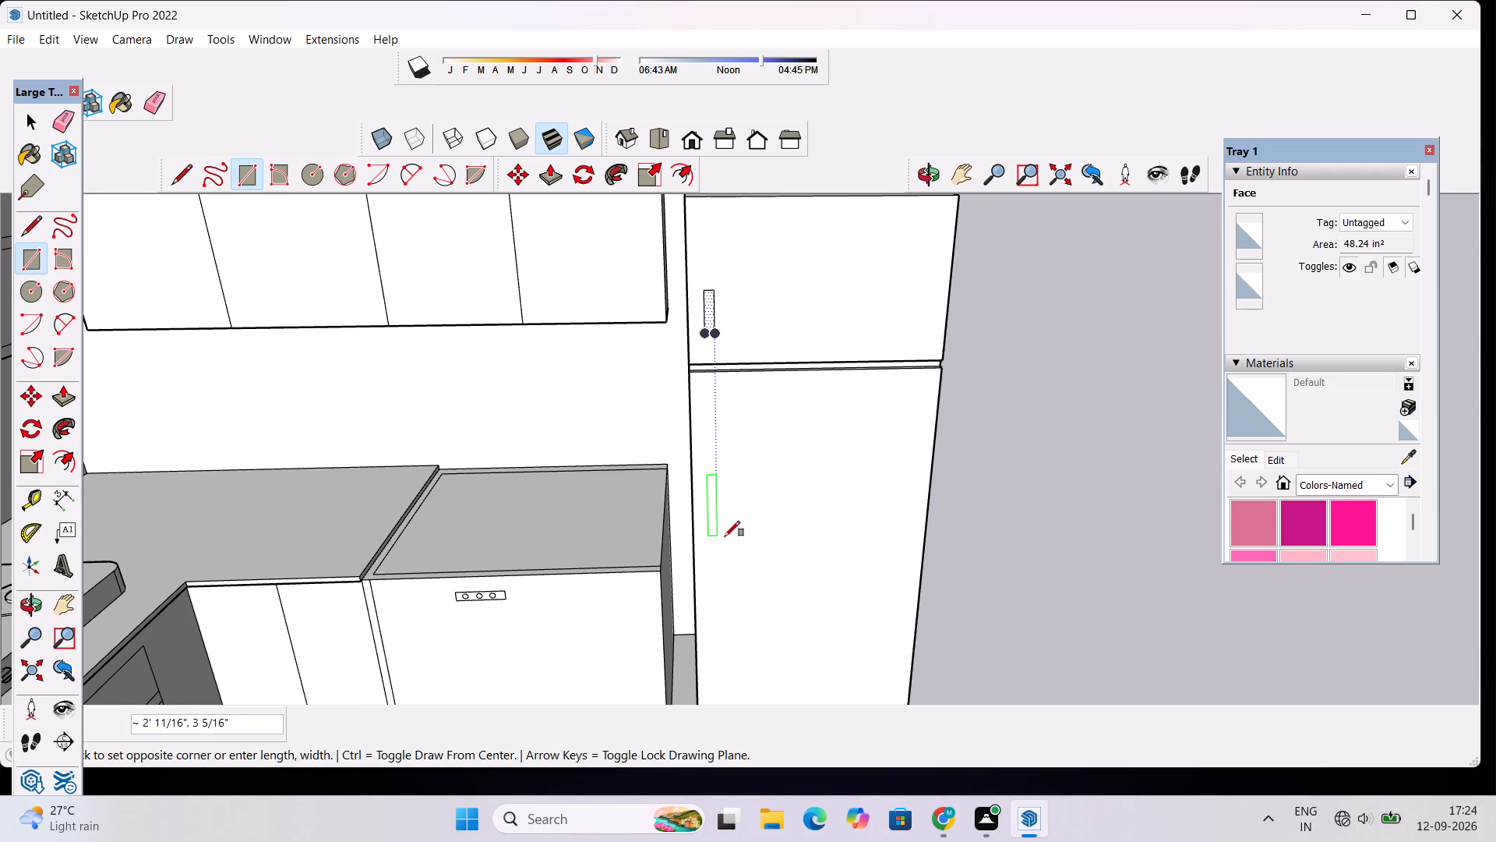
left_click(726, 559)
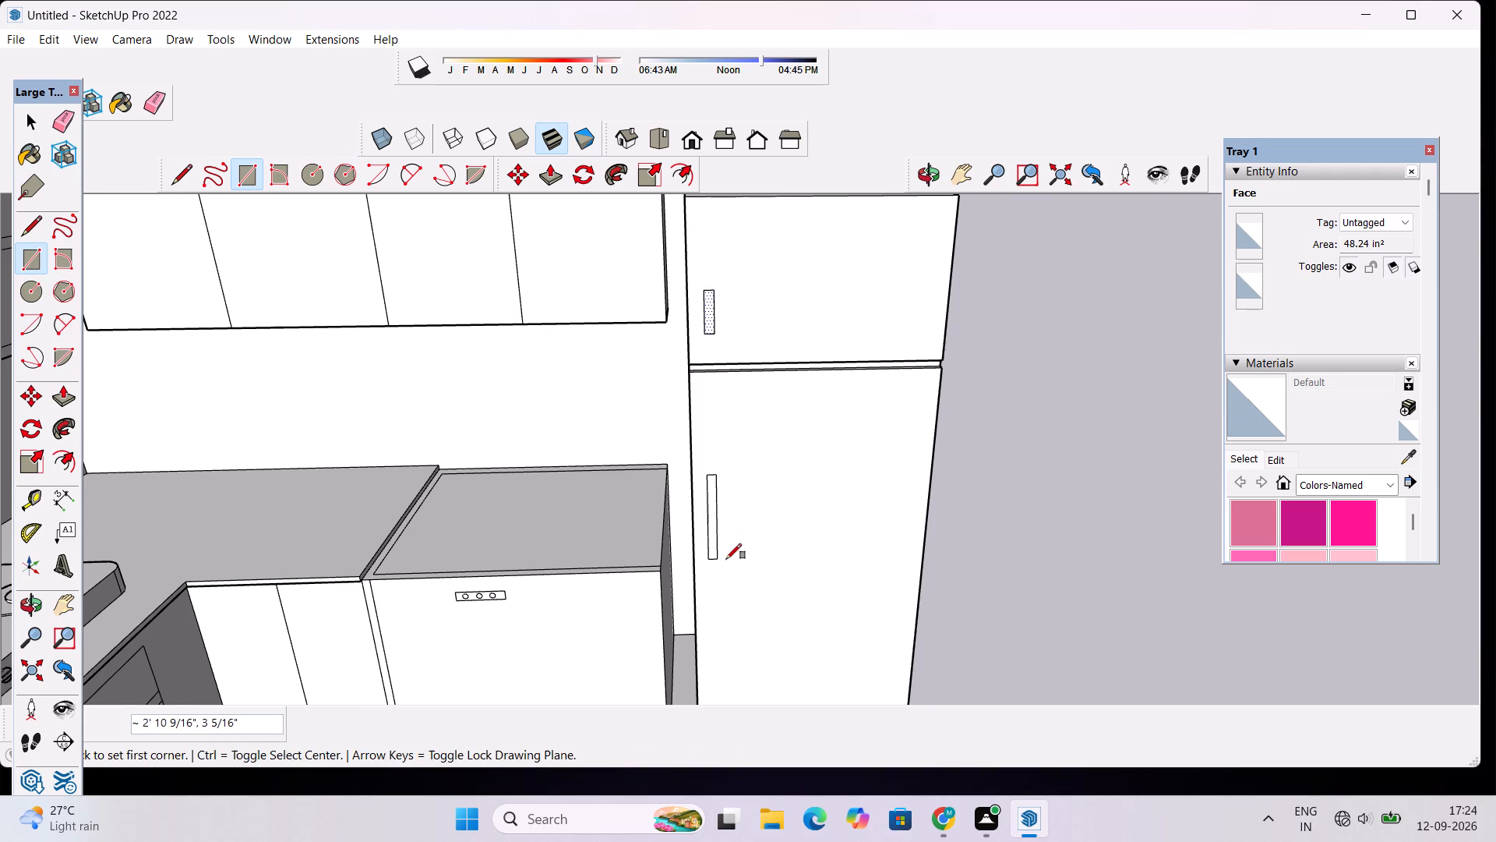
key("space")
Extrude the lower door's handle rectangle outward by 1".
key("p")
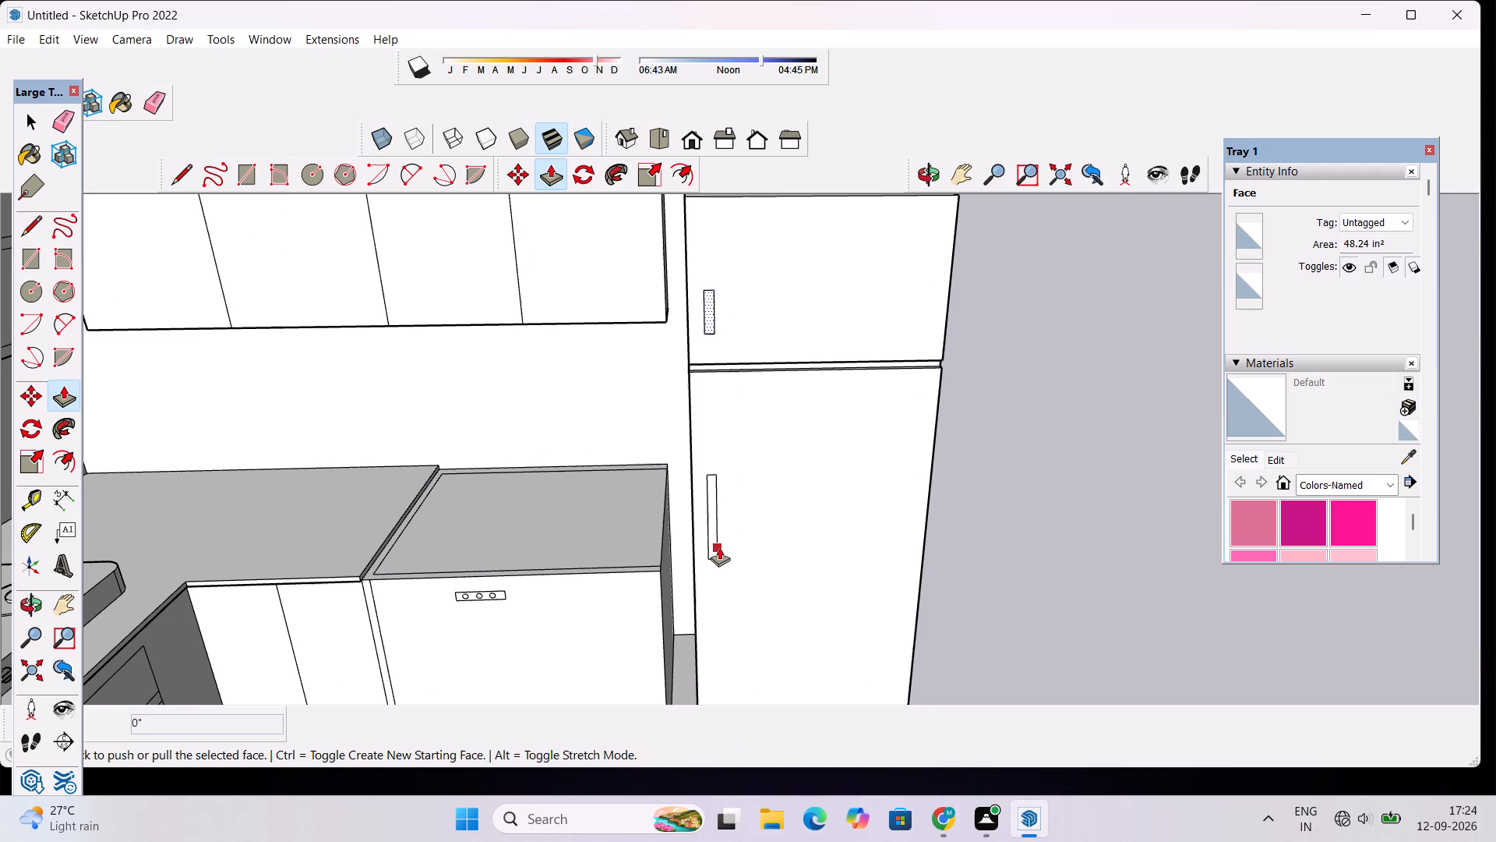
scroll(719, 539, "up", 5)
key("space")
left_click(708, 521)
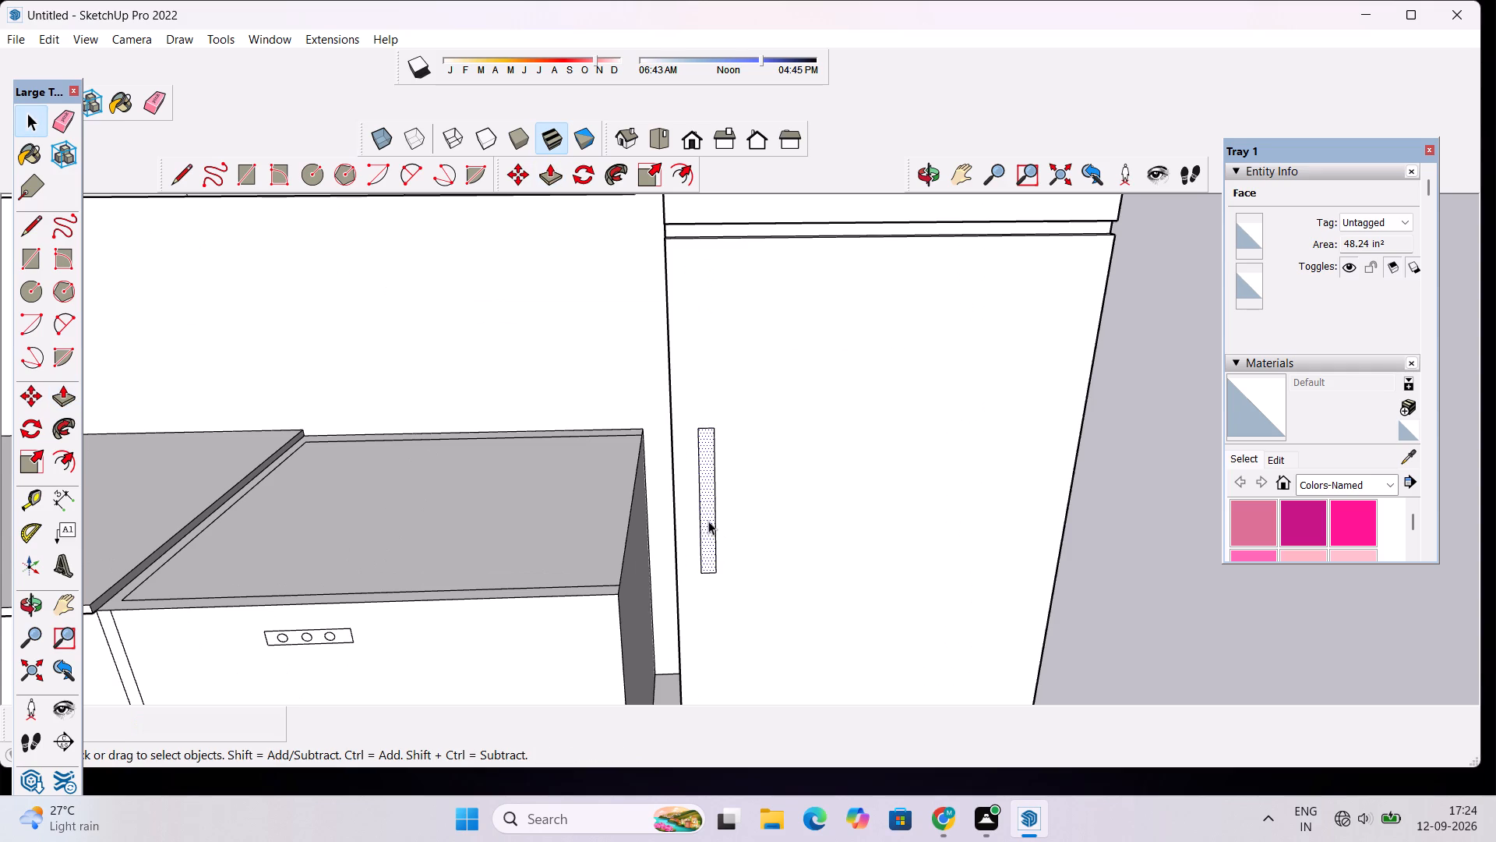
key("p")
left_click(712, 479)
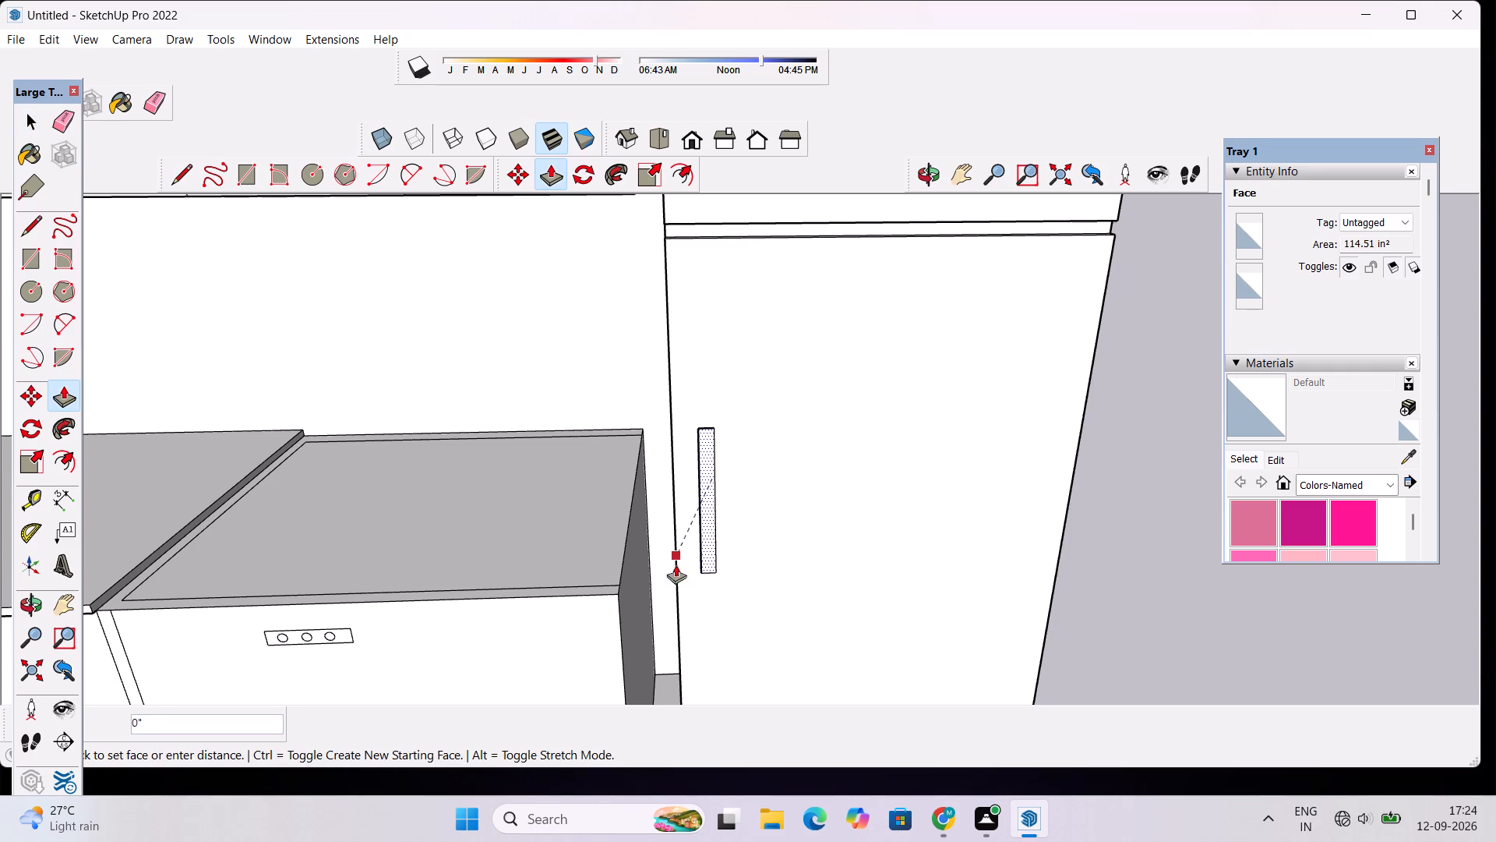
type("1\"")
key("Return")
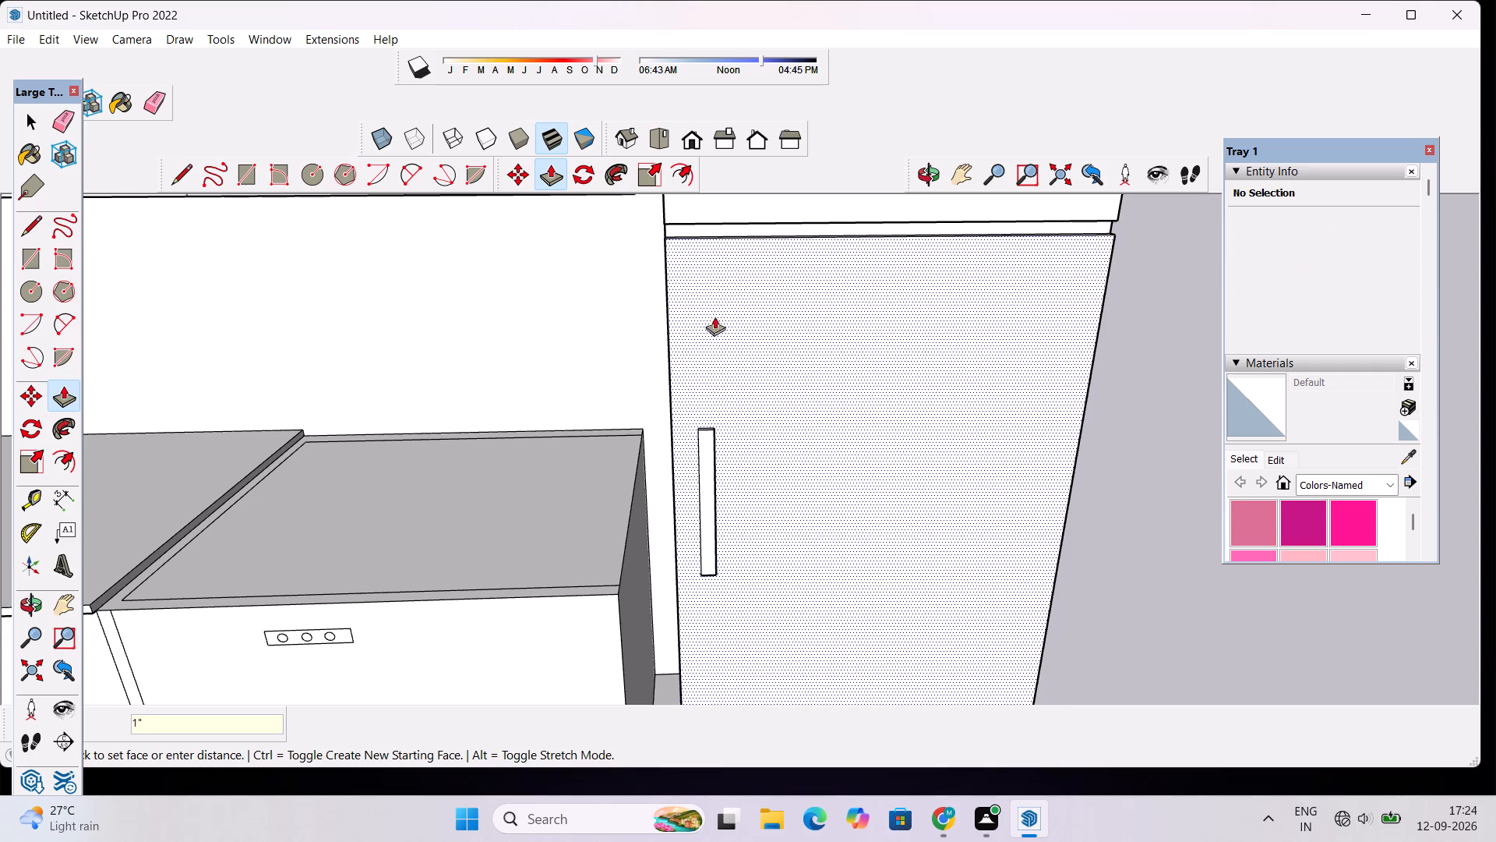
Extrude the upper door's handle rectangle outward by 1".
scroll(705, 299, "down", 10)
scroll(705, 235, "up", 9)
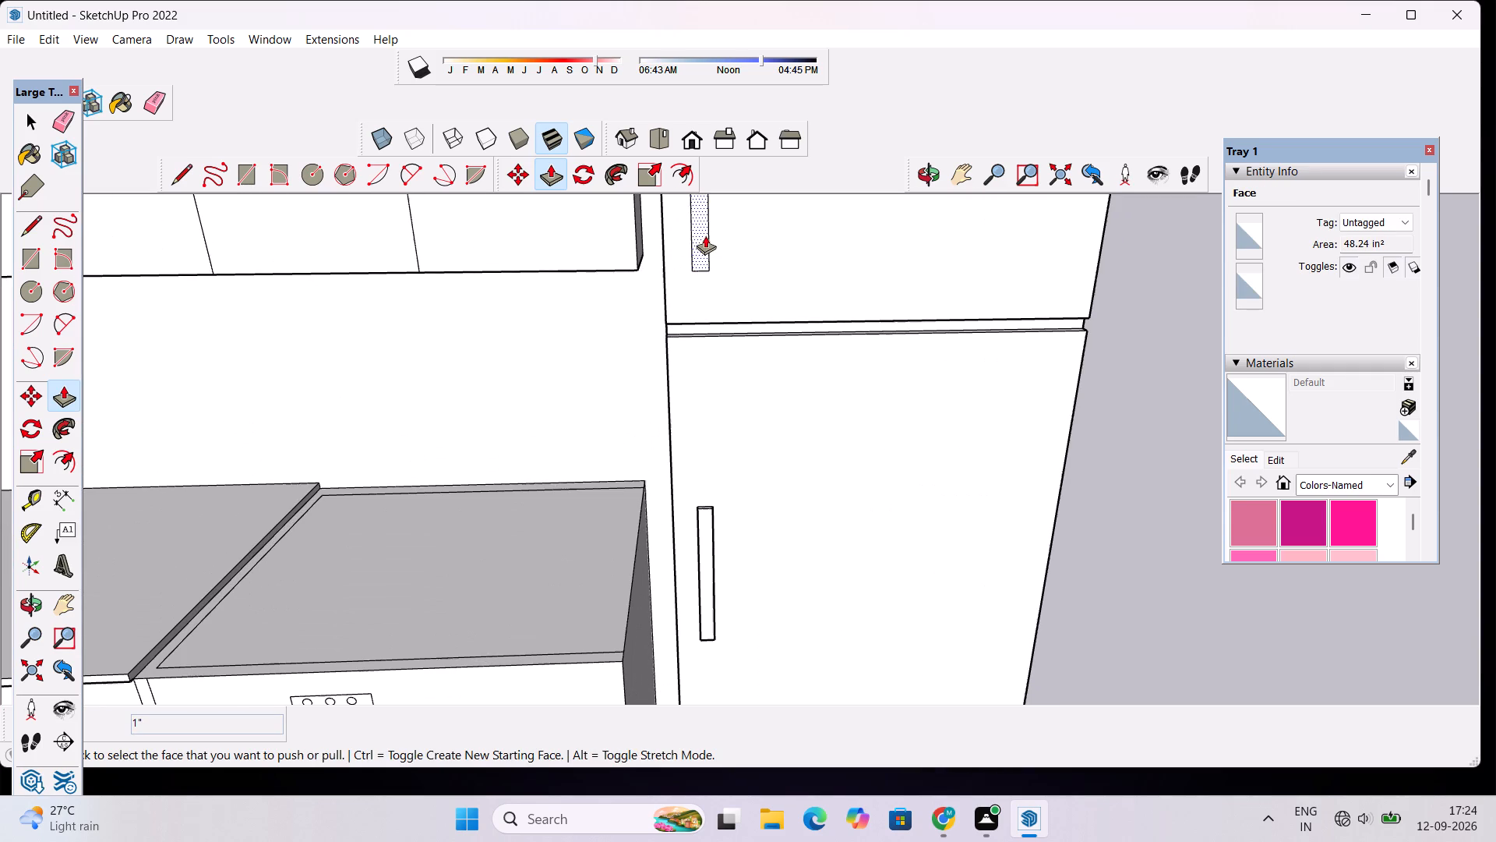
left_click(700, 245)
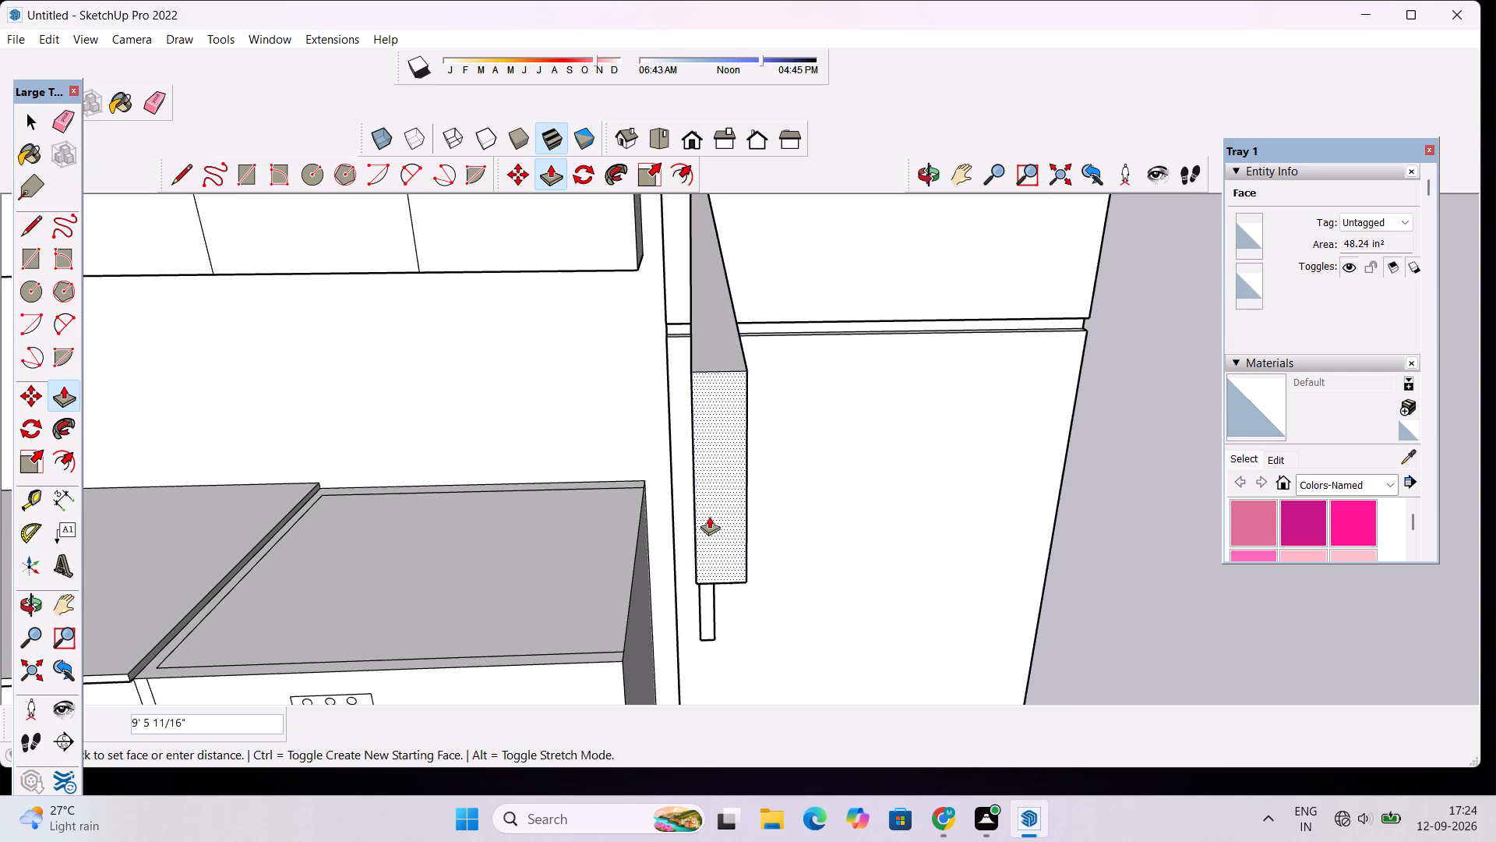
key("1")
key("shift+quotedbl")
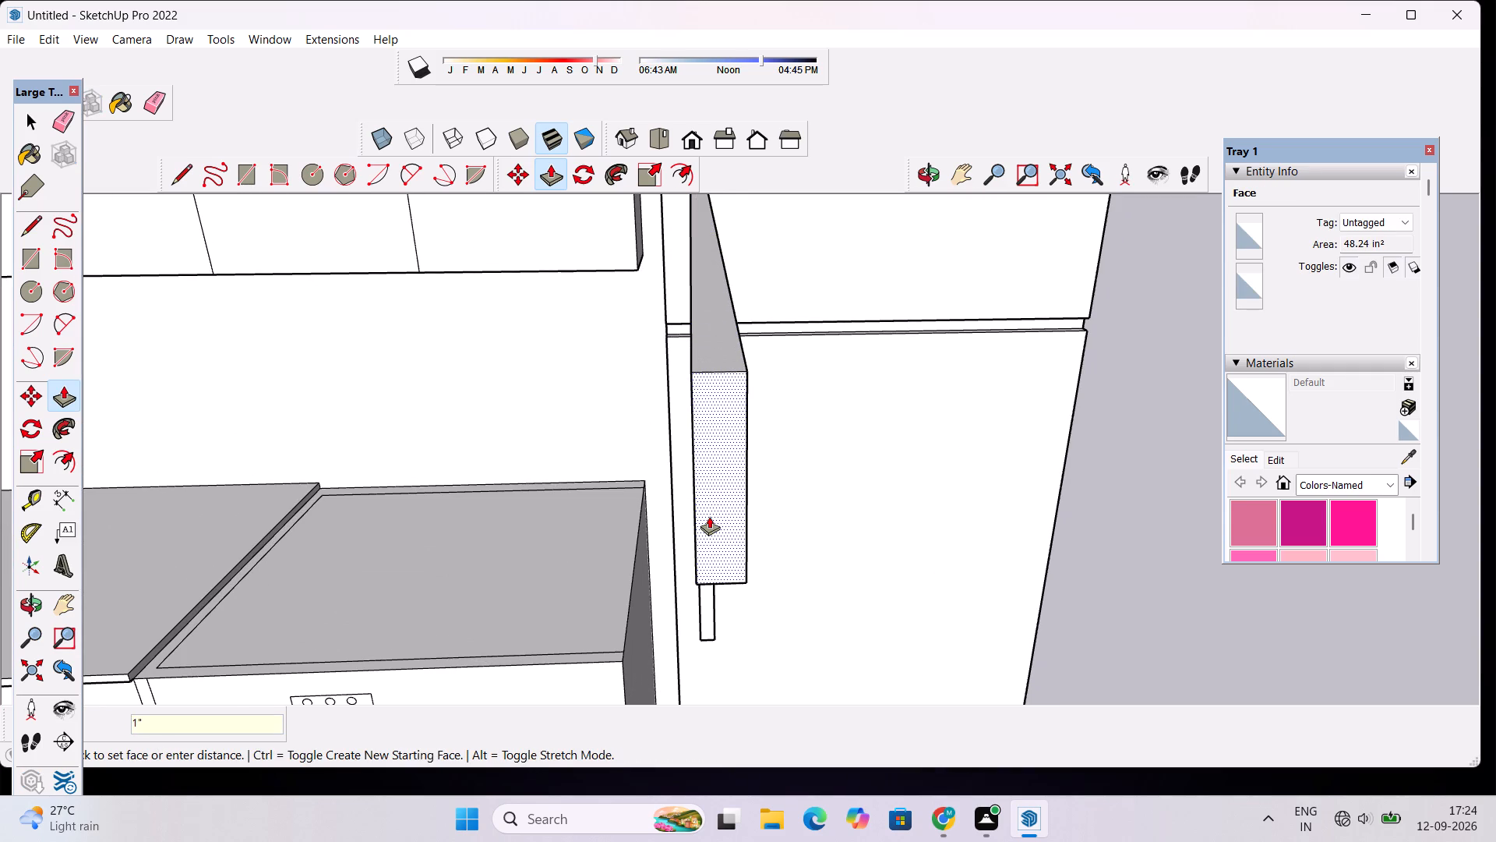
key("Return")
scroll(716, 515, "down", 6)
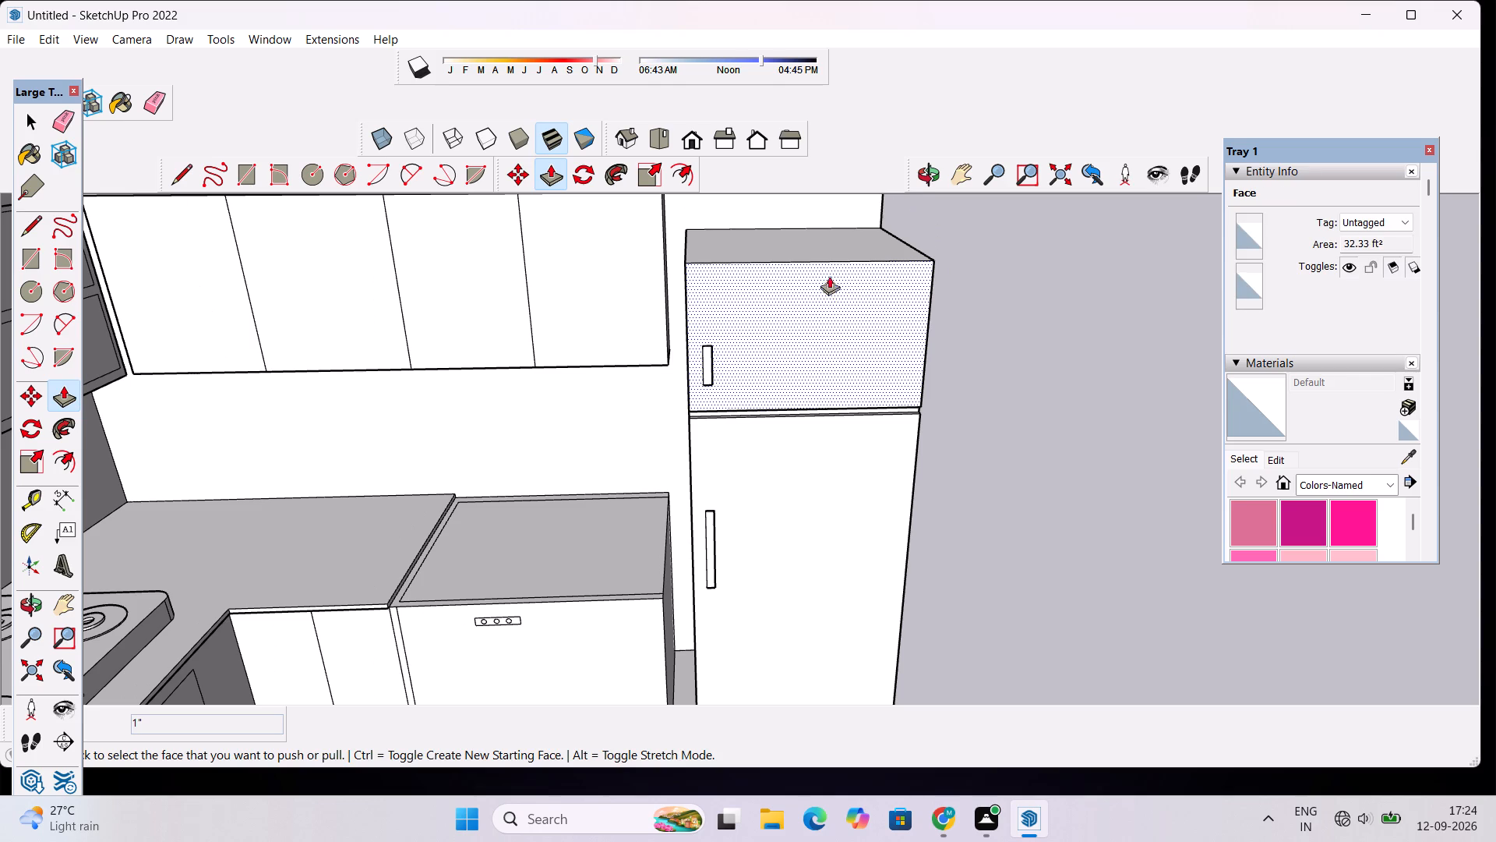
Review the refrigerator handles from the side, and the whole kitchen from behind, above and the front.
left_click(915, 181)
left_click_drag(569, 478, 873, 490)
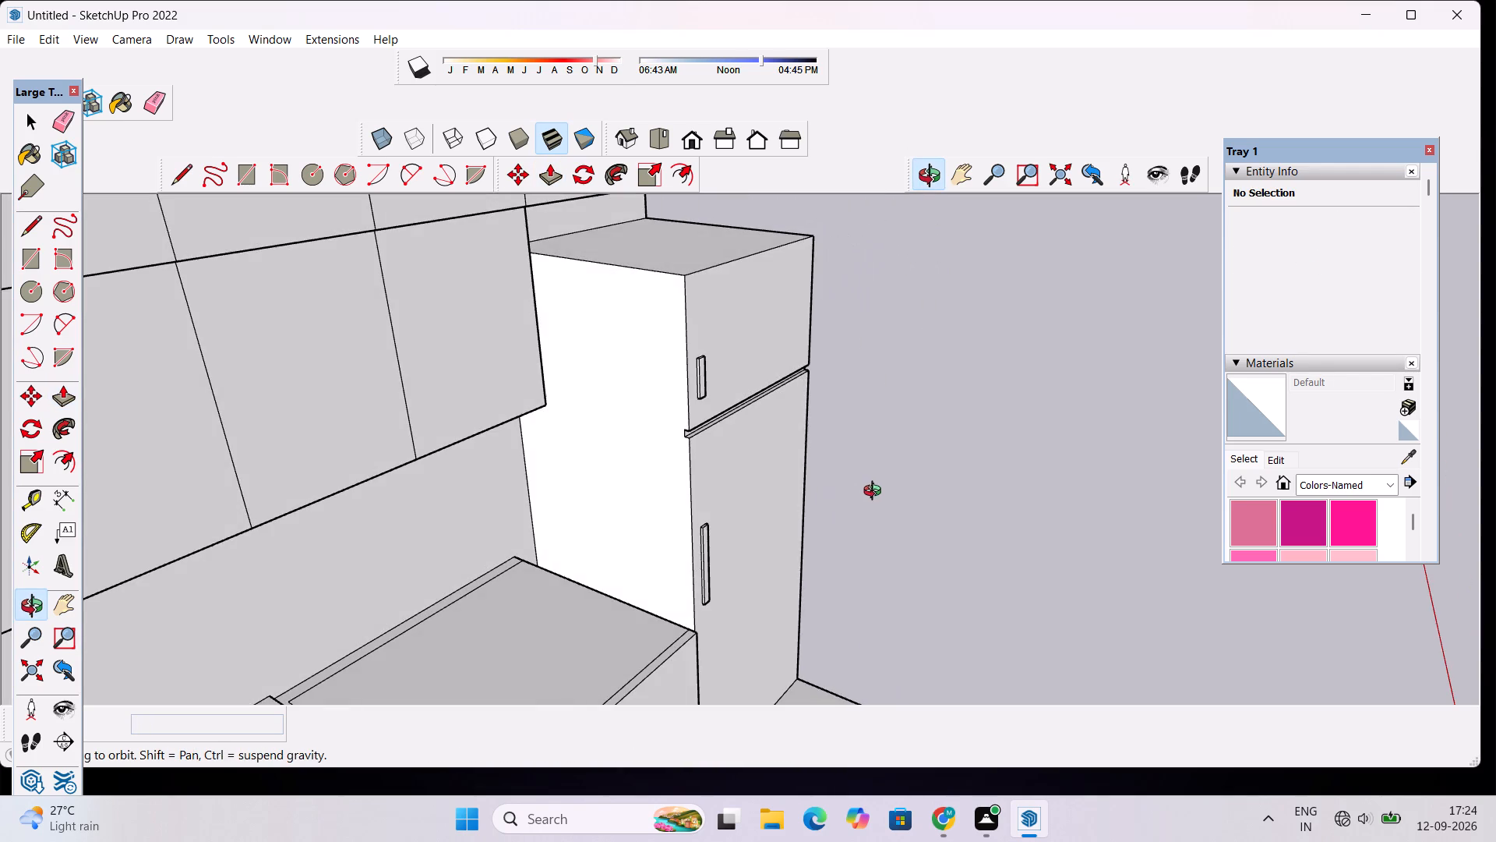
scroll(691, 543, "down", 6)
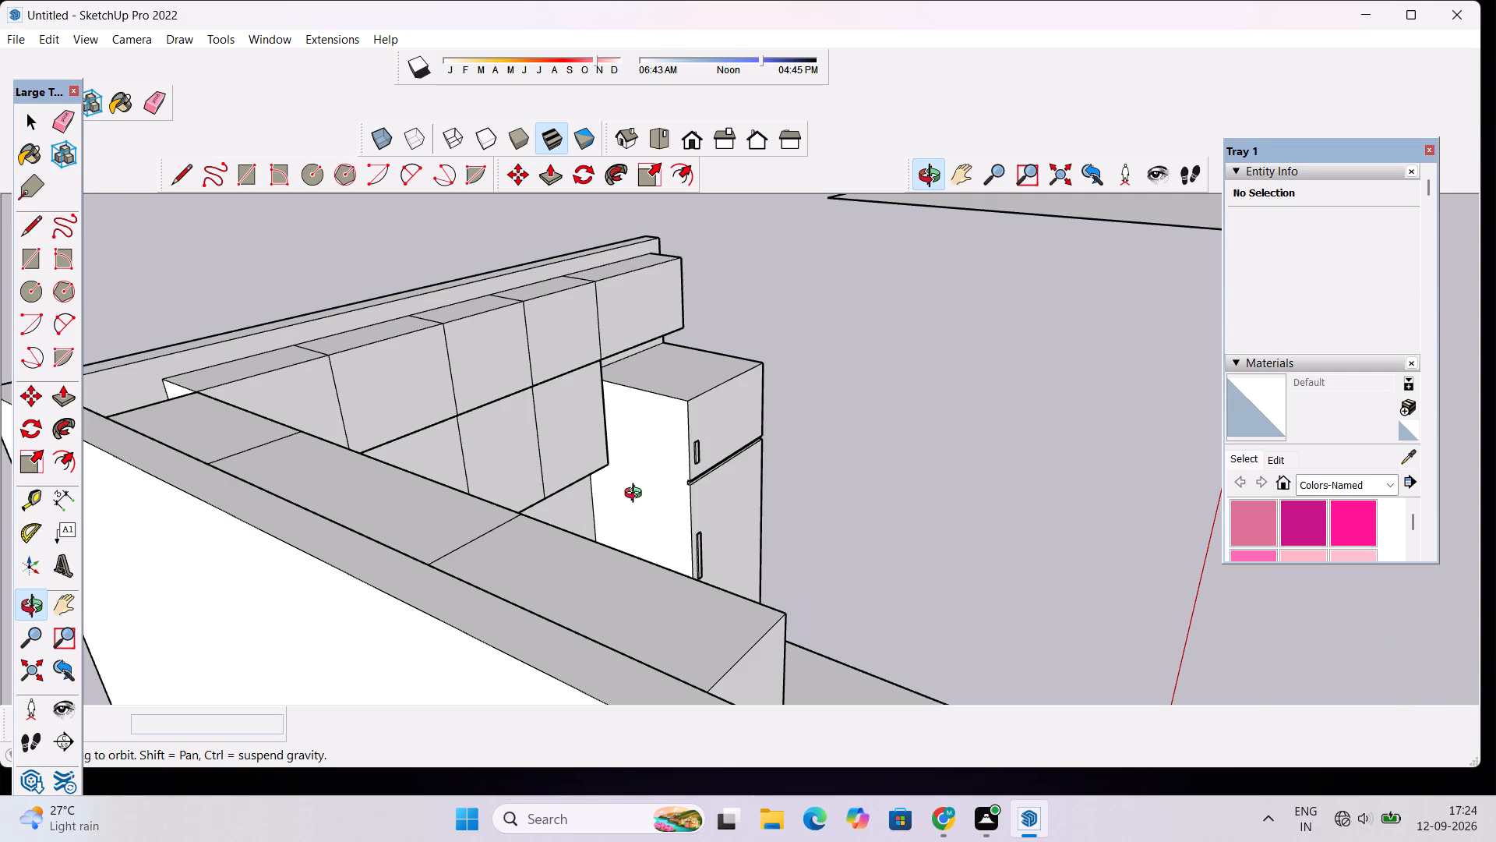
scroll(674, 458, "down", 4)
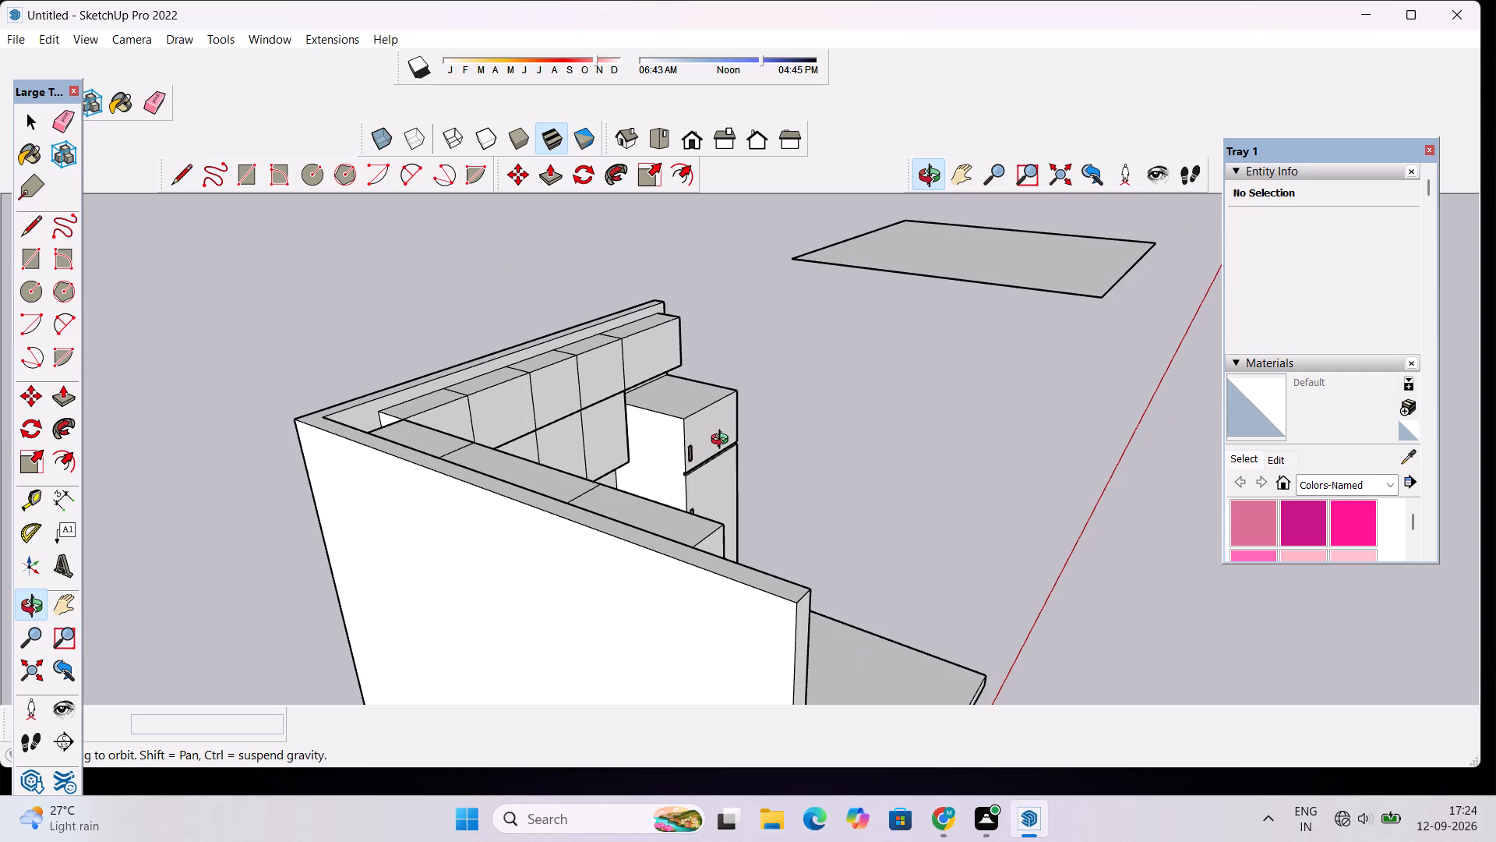
scroll(720, 446, "down", 3)
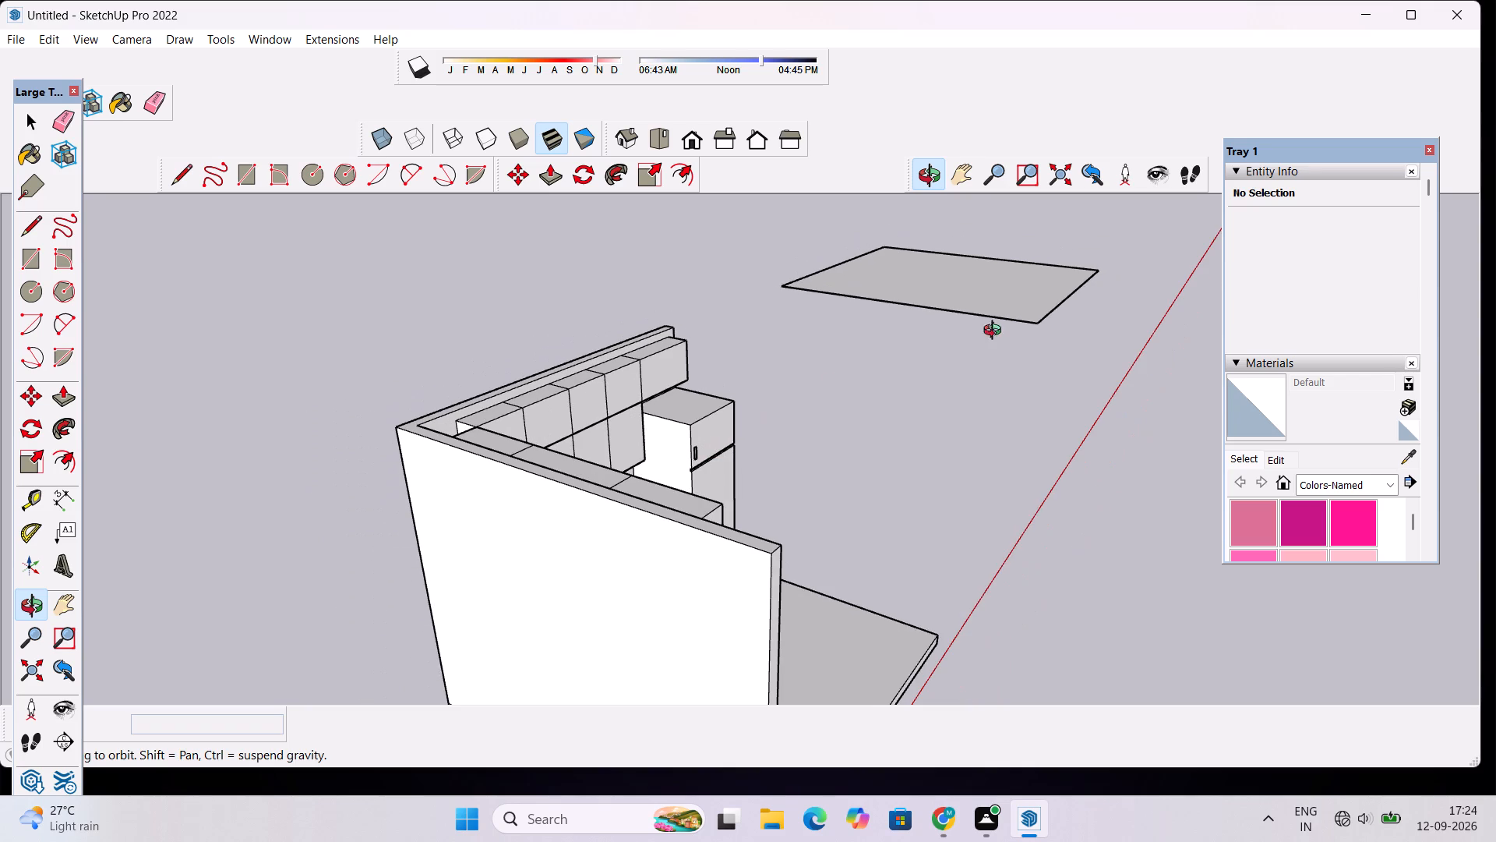
scroll(1273, 383, "down", 2)
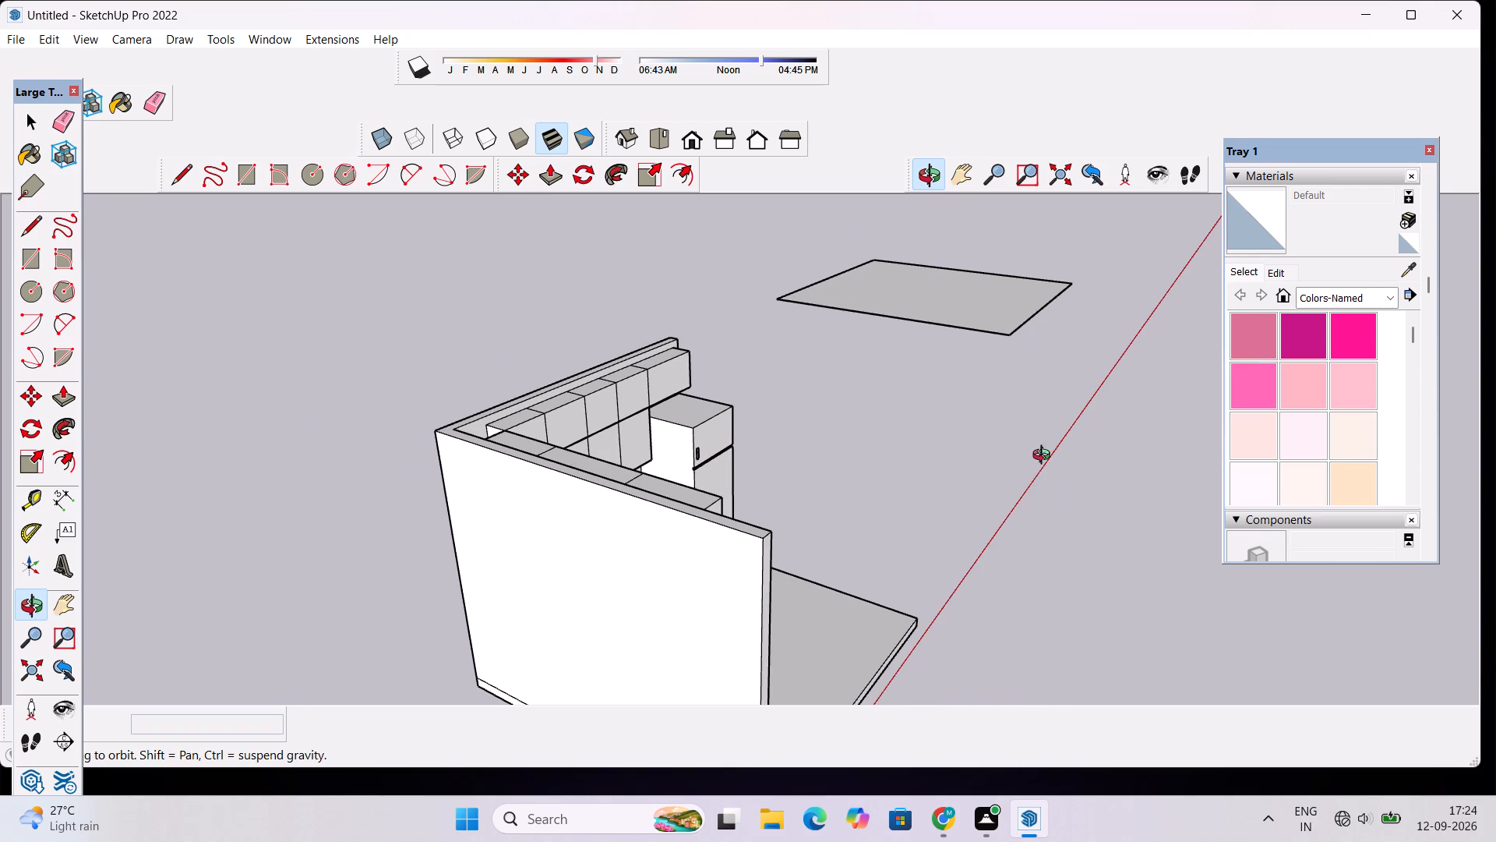
left_click_drag(1045, 457, 815, 482)
left_click_drag(837, 533, 718, 547)
scroll(796, 551, "up", 4)
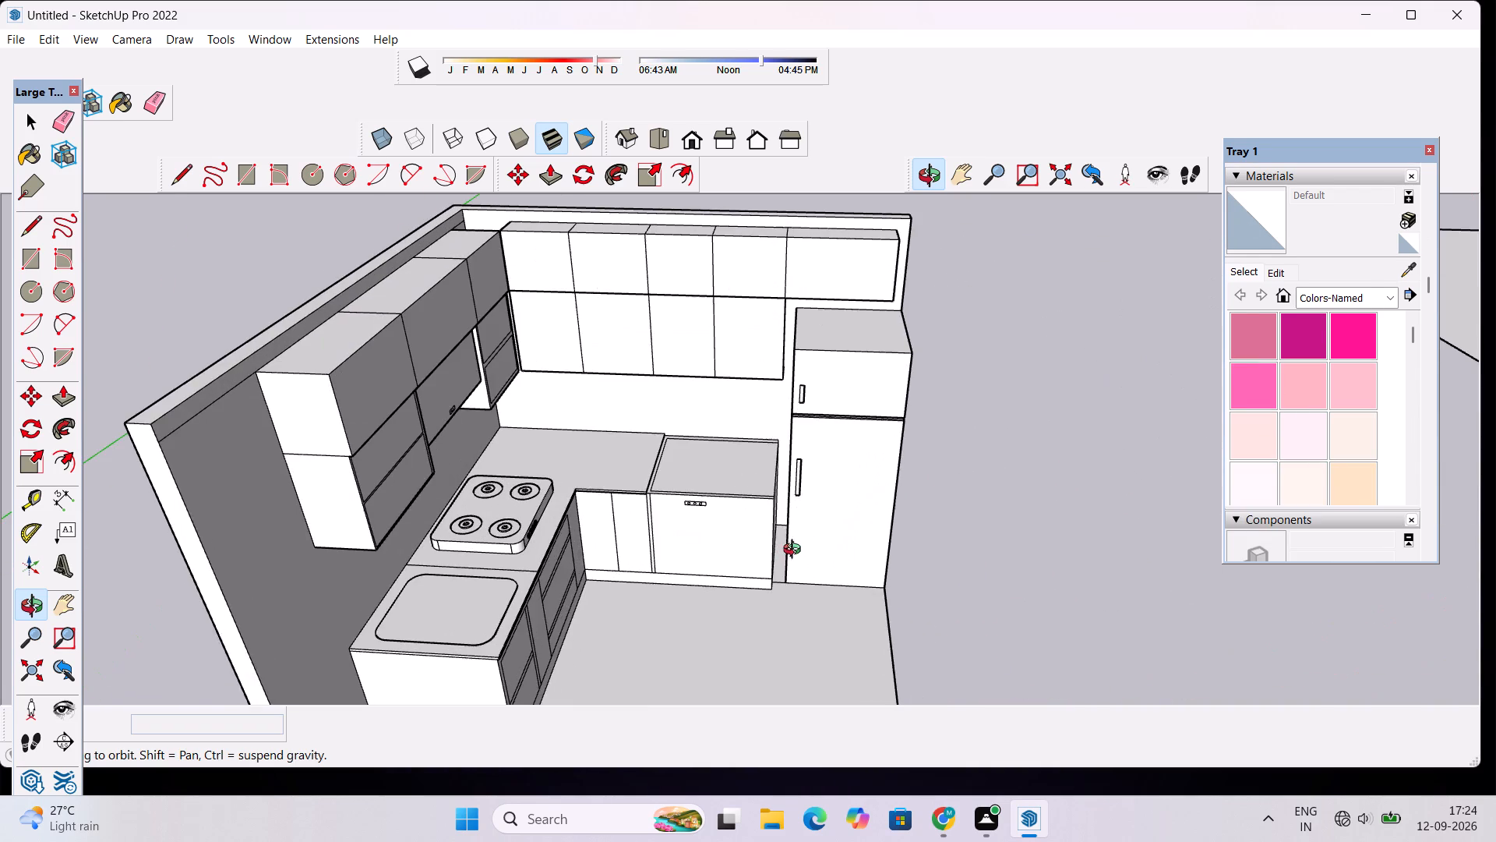
left_click_drag(873, 551, 735, 564, "shift")
scroll(732, 560, "down", 4)
left_click_drag(775, 600, 654, 564)
scroll(627, 529, "down", 4)
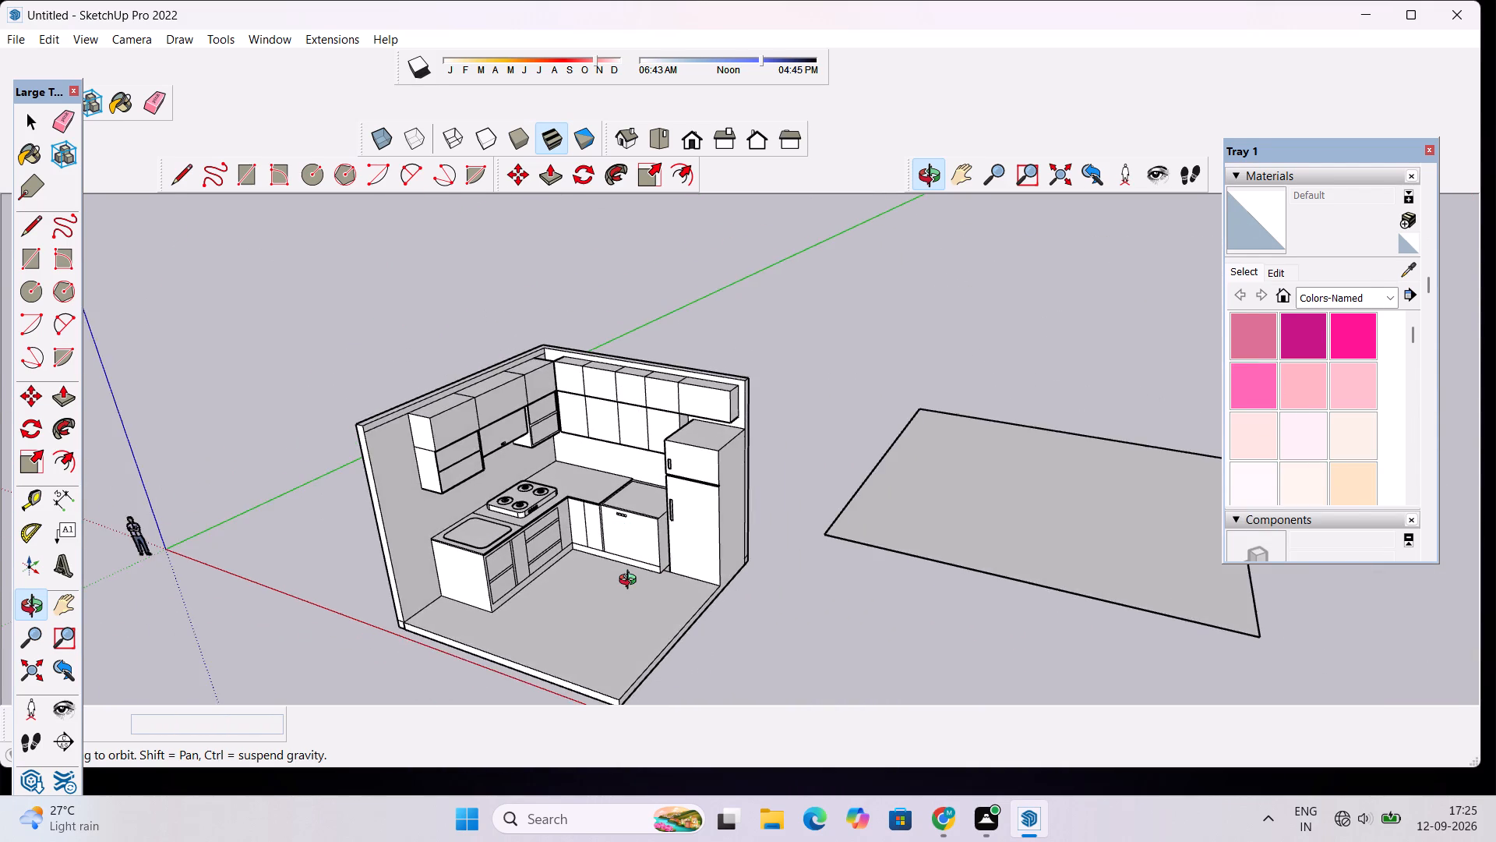
Examine the wall cabinets and refrigerator up close, and the kitchen with the separate rectangle from above and below.
scroll(631, 582, "up", 7)
left_click_drag(634, 518, 651, 623, "shift")
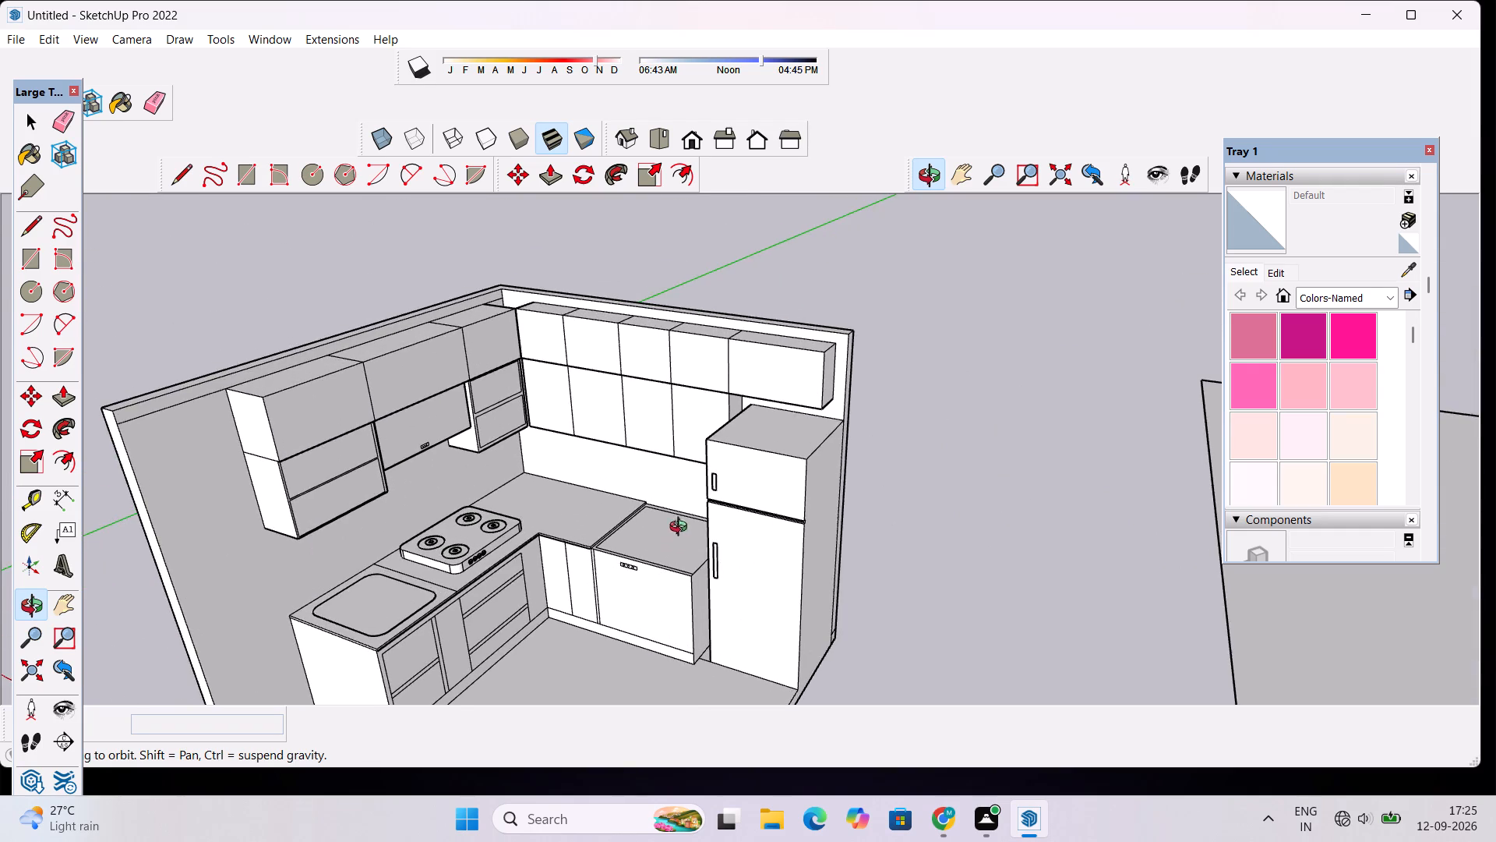
scroll(686, 520, "up", 3)
left_click_drag(813, 438, 732, 513, "shift")
scroll(735, 402, "up", 2)
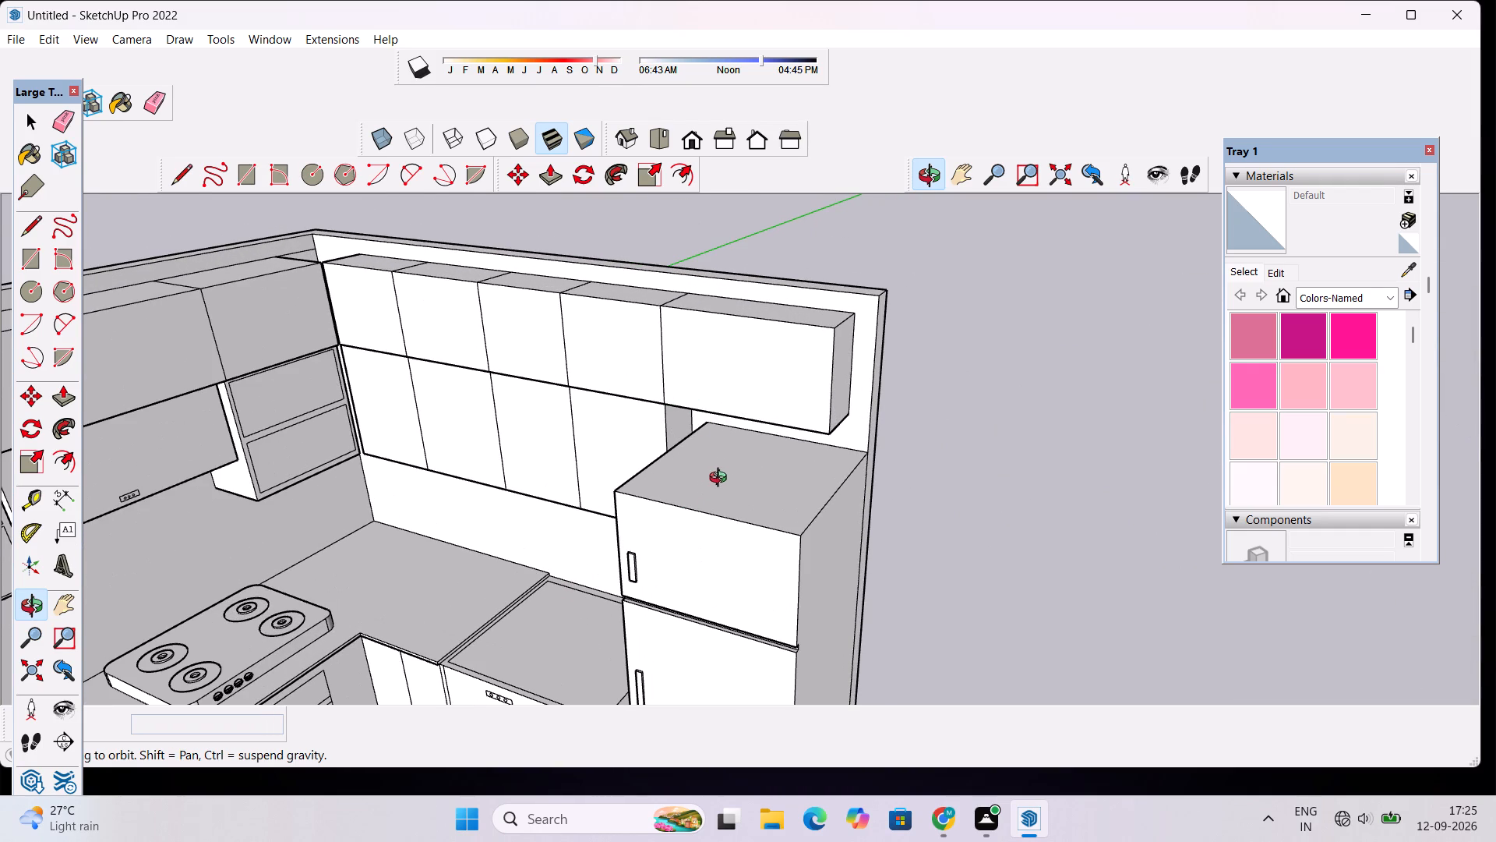
scroll(718, 479, "down", 4)
left_click_drag(703, 440, 720, 487, "shift")
scroll(746, 459, "up", 1)
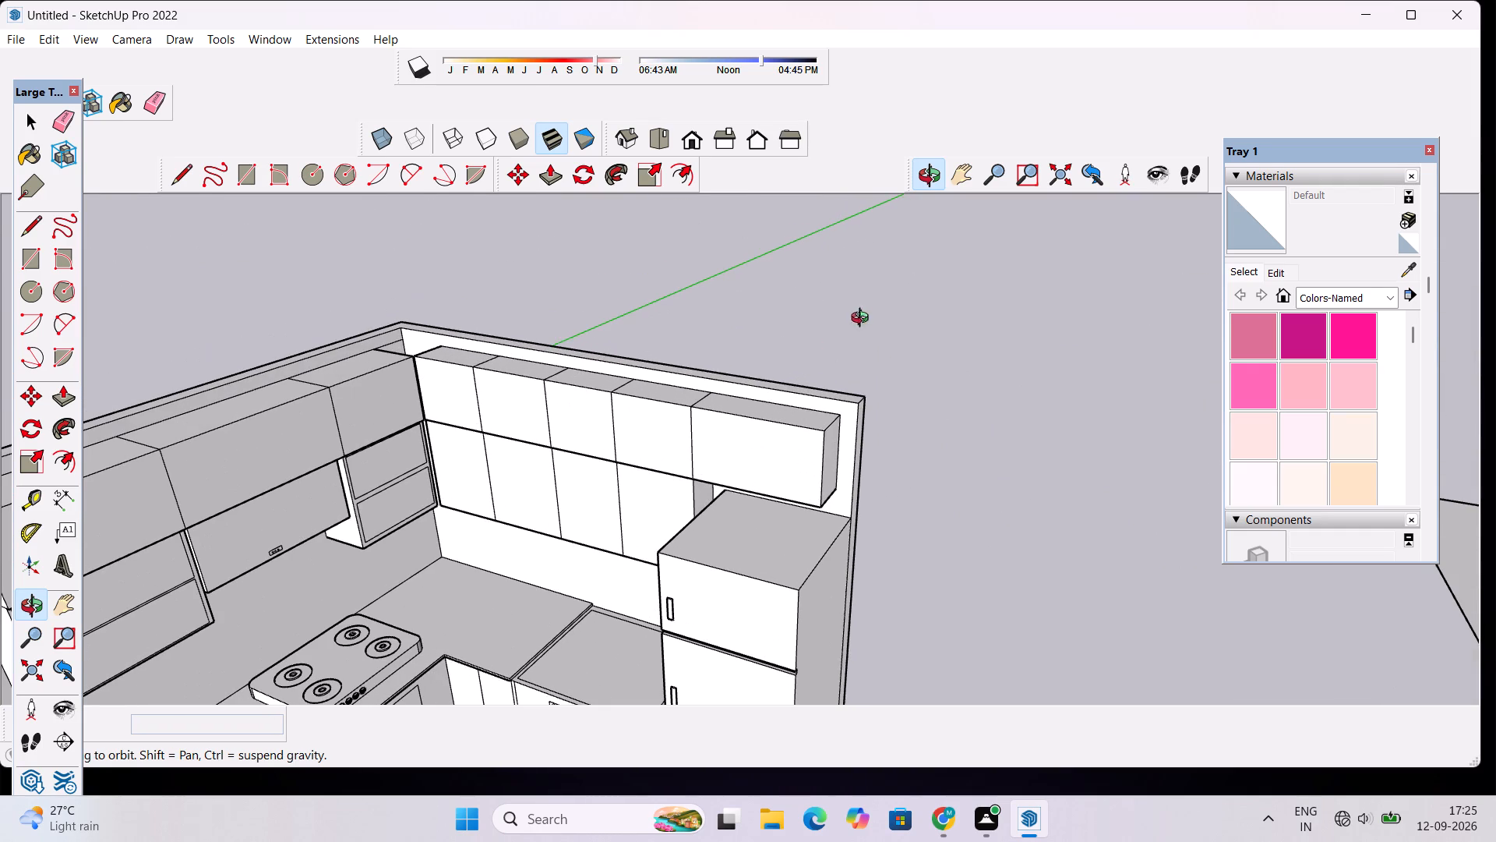
scroll(587, 423, "down", 4)
left_click_drag(640, 562, 638, 462, "shift")
scroll(638, 462, "down", 6)
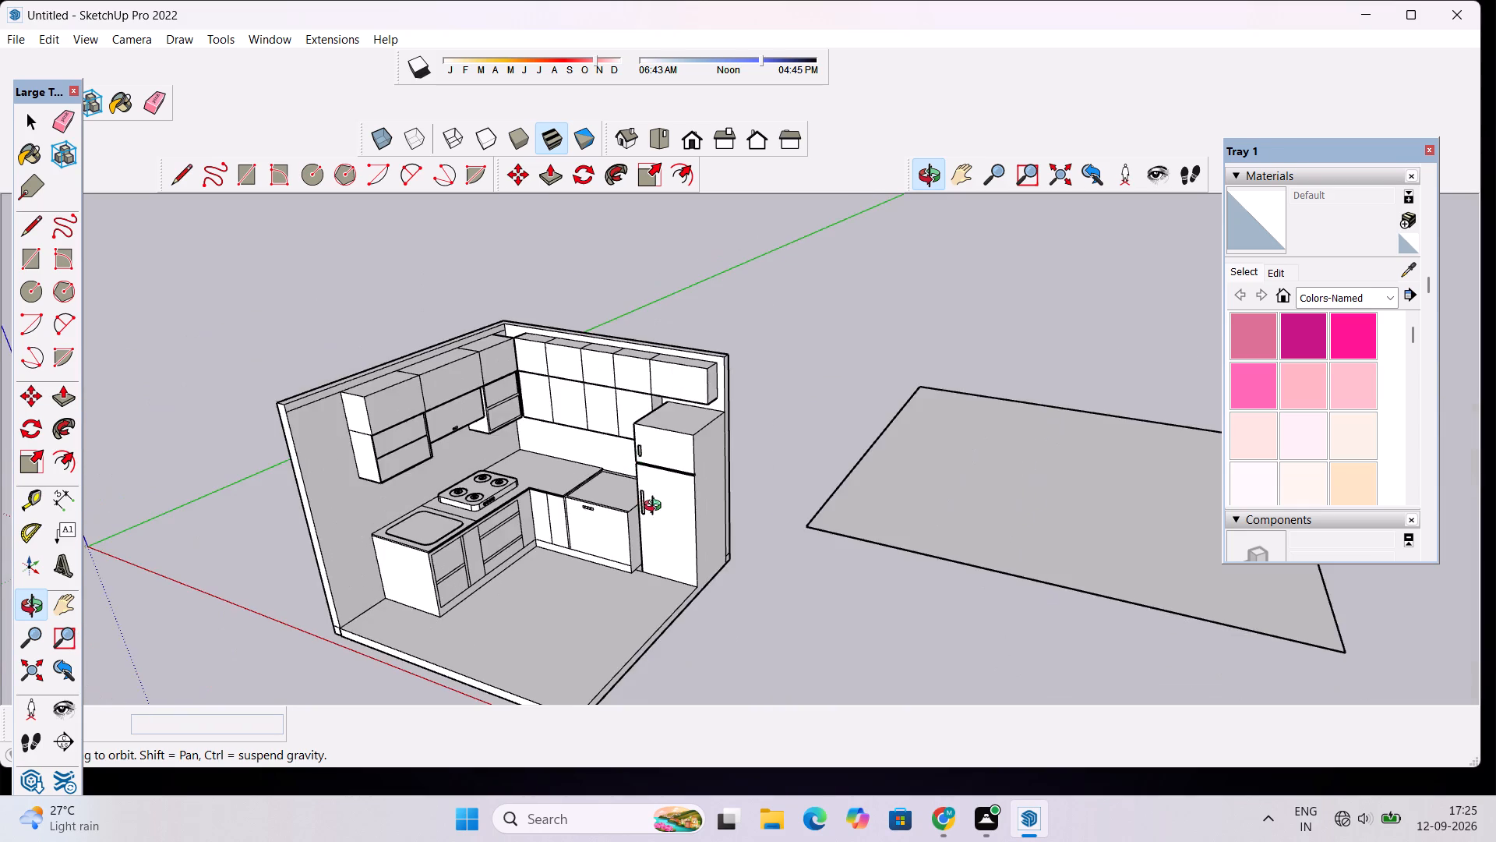
left_click_drag(771, 554, 458, 501, "shift")
scroll(539, 504, "down", 4, "shift")
left_click_drag(707, 581, 659, 395)
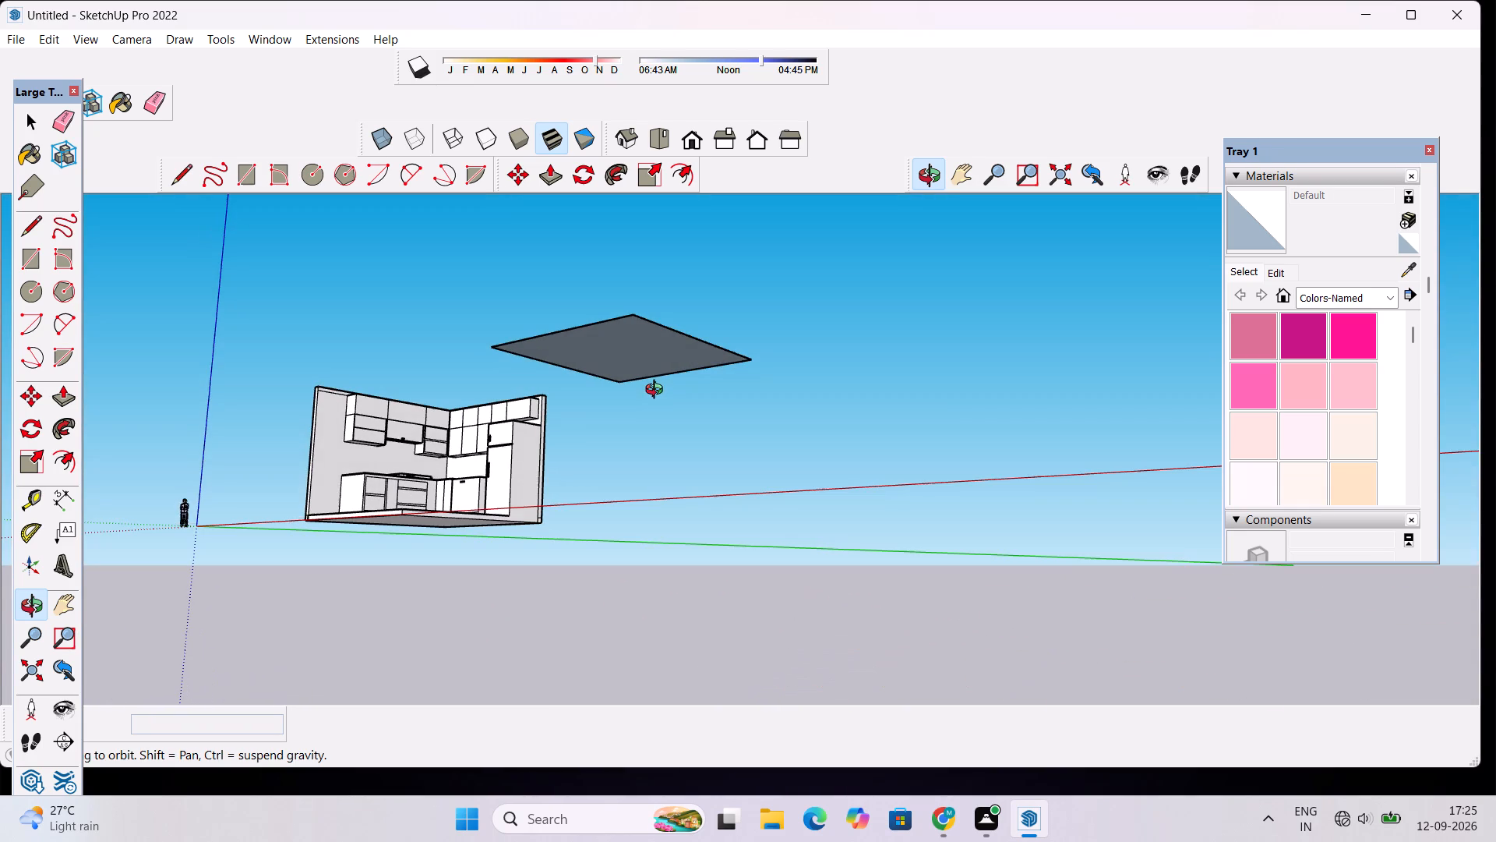
left_click_drag(545, 416, 612, 568)
scroll(609, 521, "down", 5)
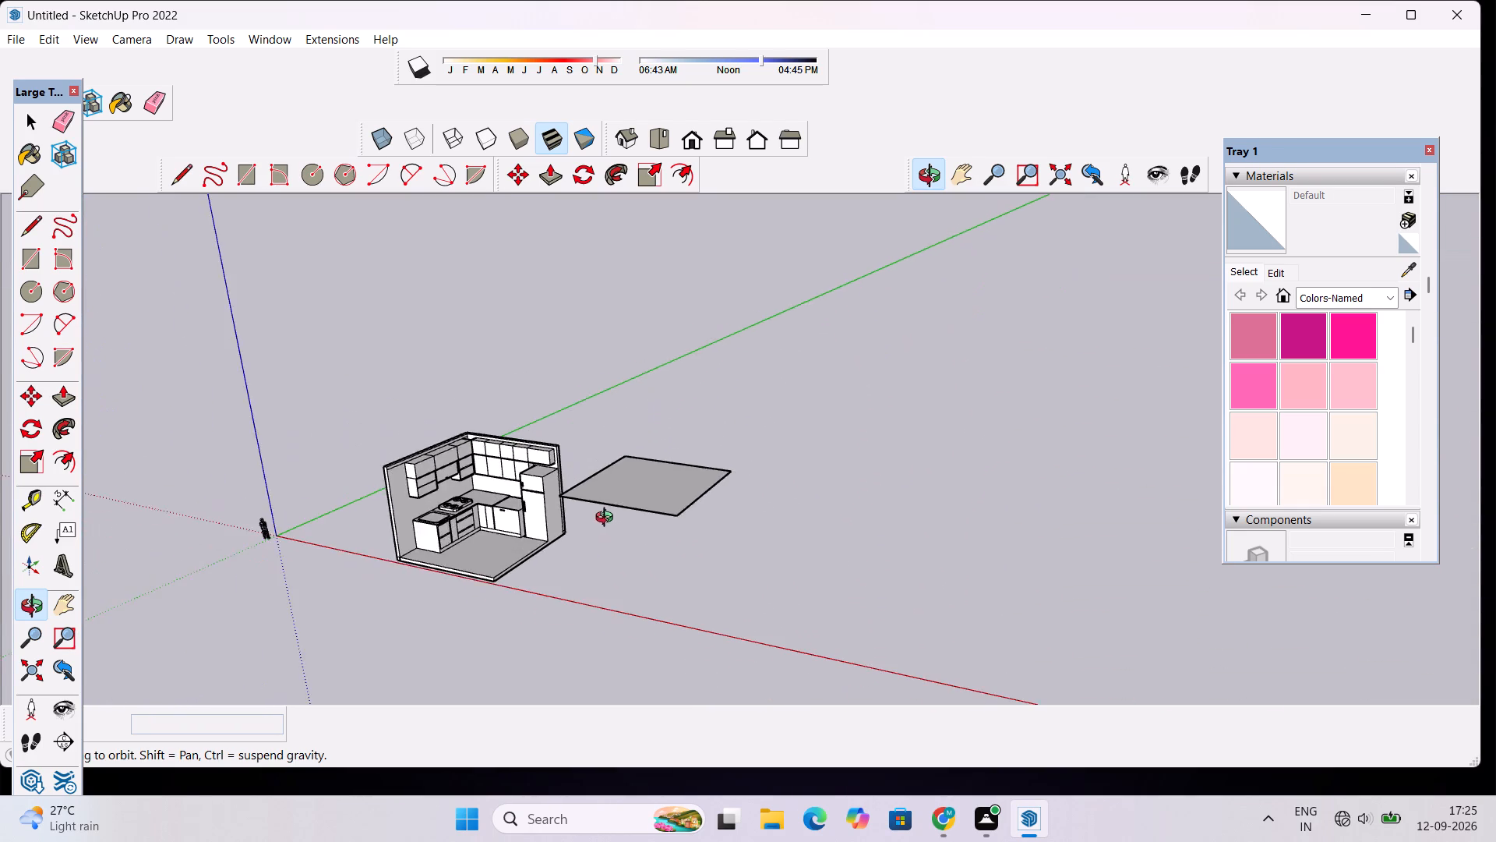
Measure the distance from the side wall's top inner corner down to the line just below it.
left_click_drag(596, 513, 658, 615)
scroll(669, 512, "up", 4)
scroll(583, 533, "up", 3)
left_click_drag(454, 526, 592, 525, "shift")
scroll(291, 555, "up", 15)
left_click_drag(375, 528, 356, 525, "shift")
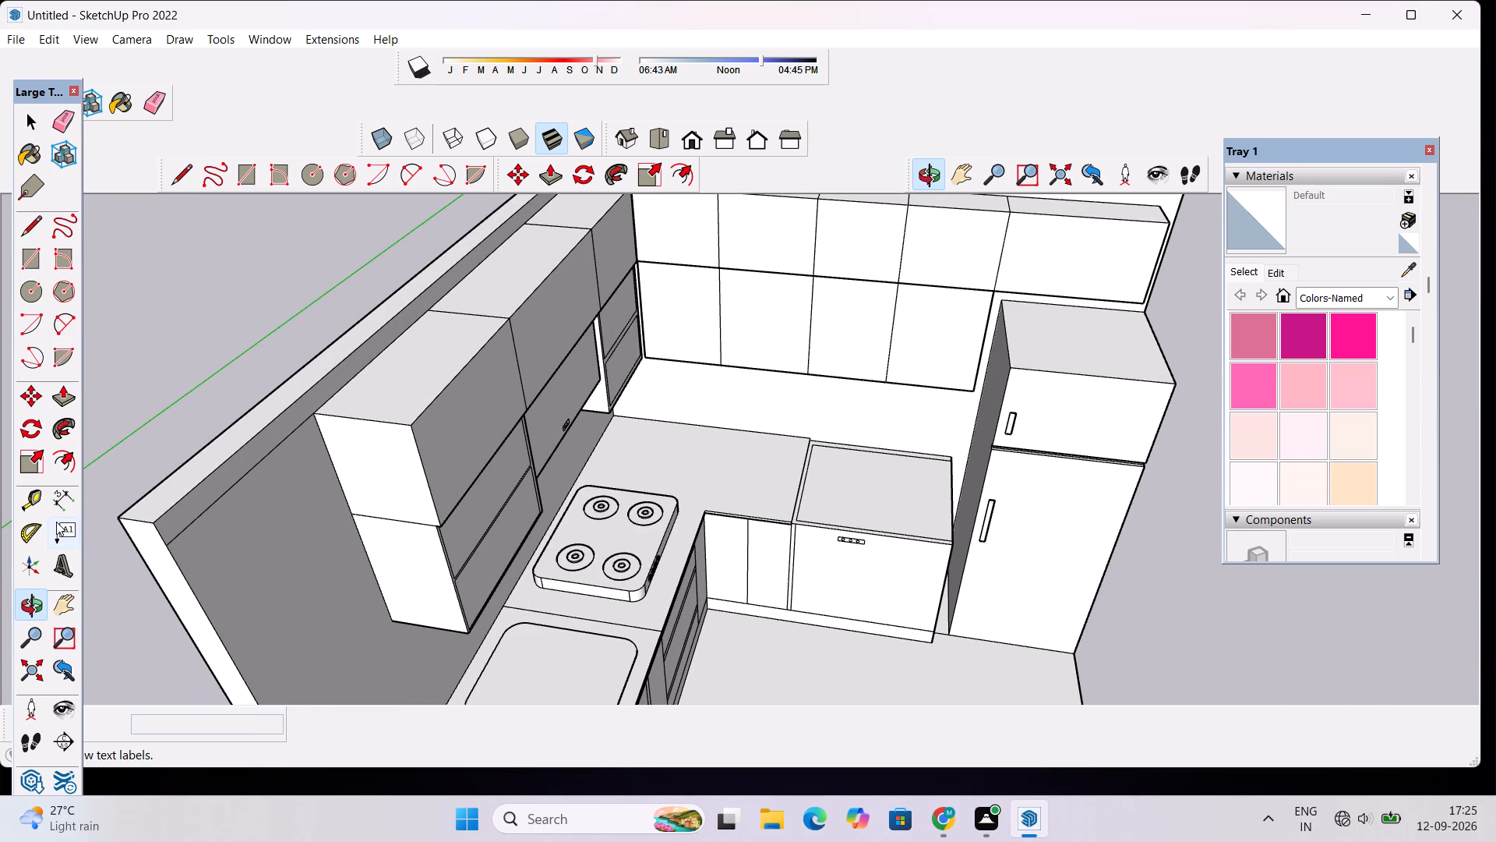
left_click(59, 505)
scroll(162, 563, "up", 13)
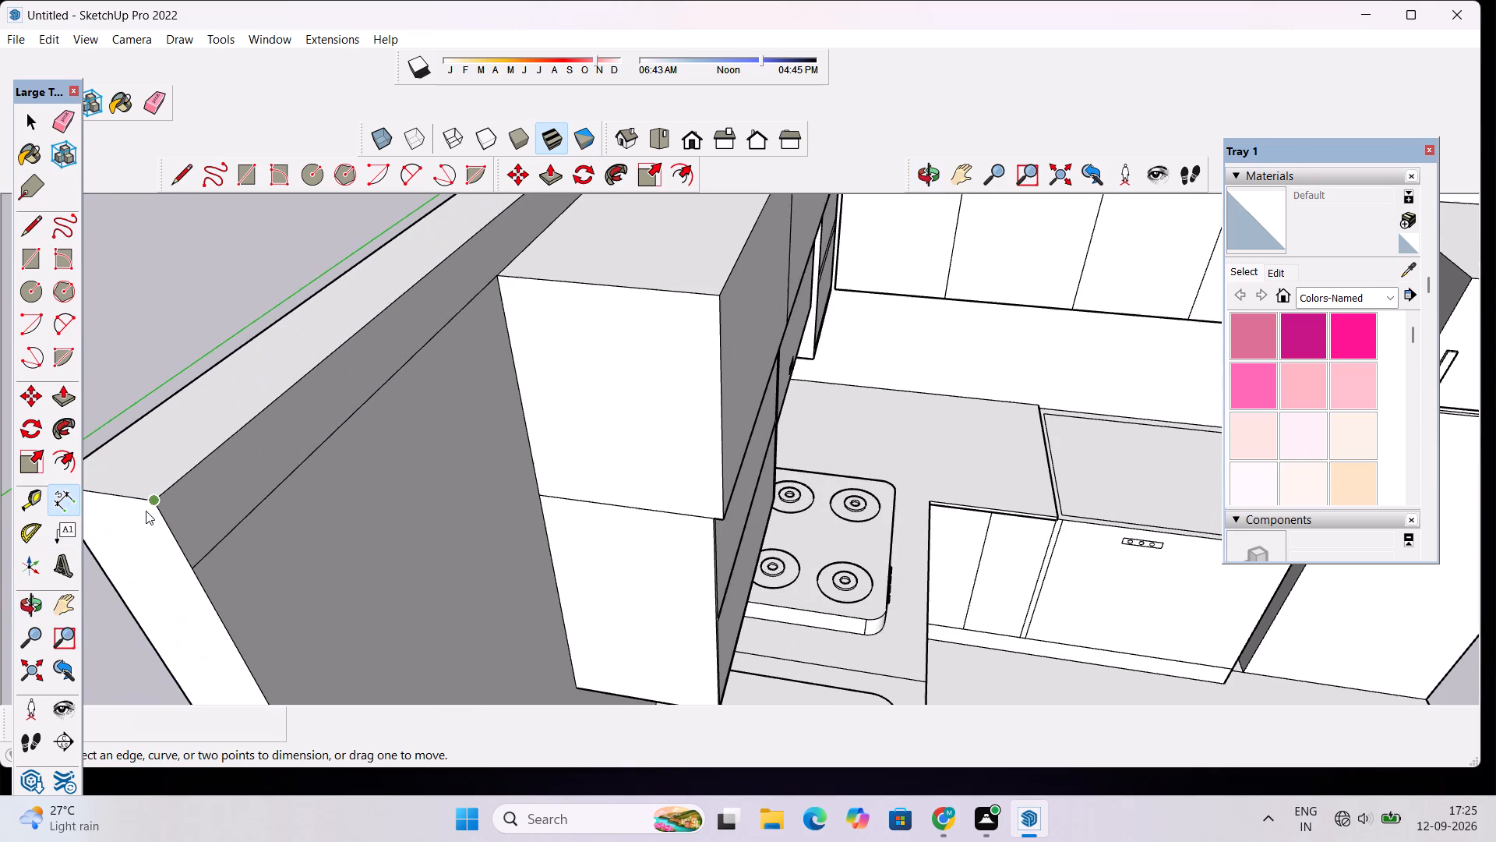
left_click(152, 501)
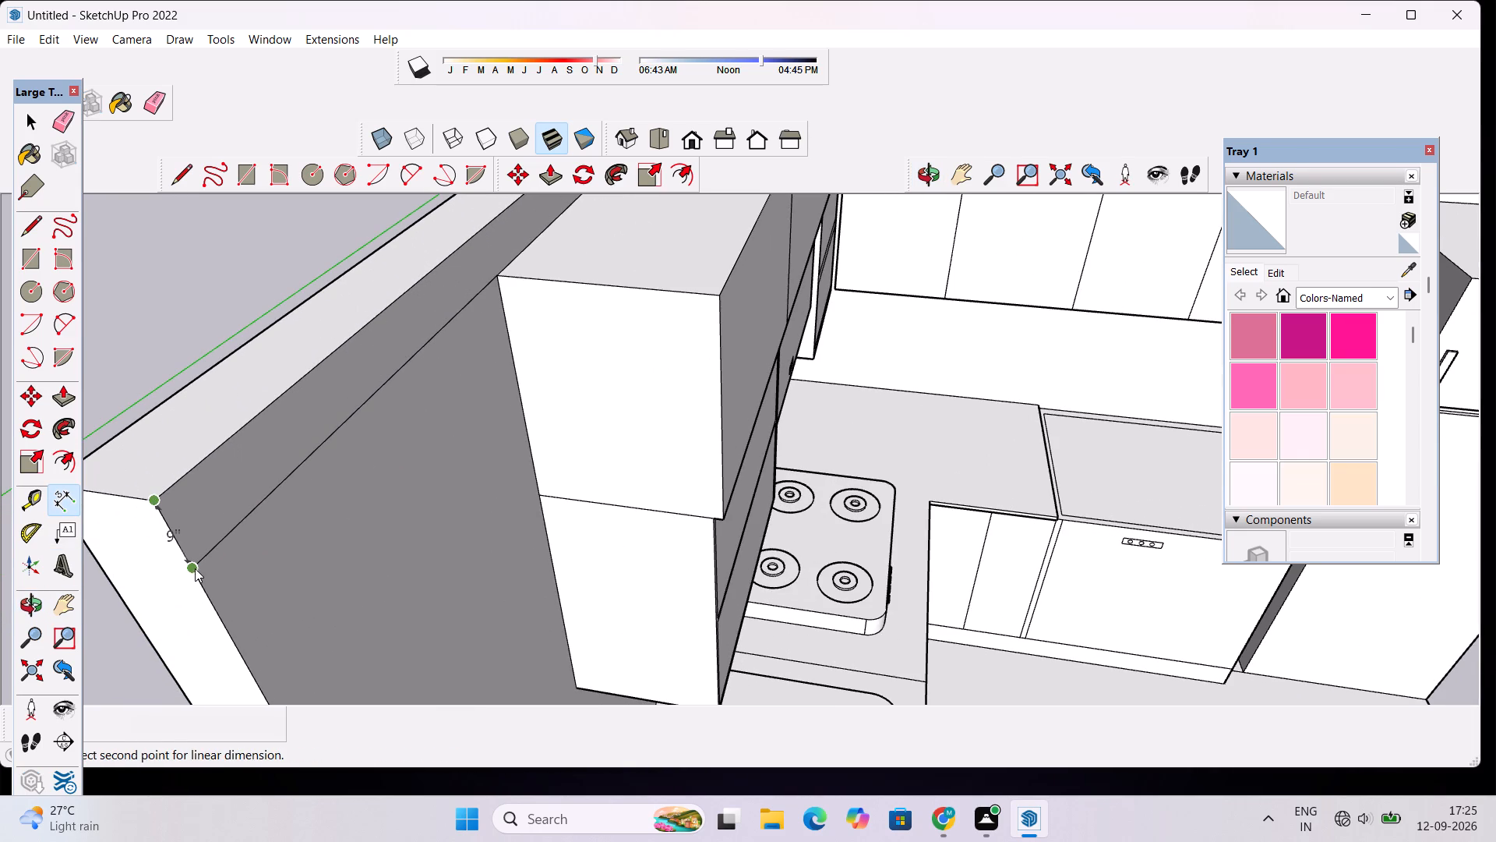
key("space")
scroll(190, 566, "down", 17)
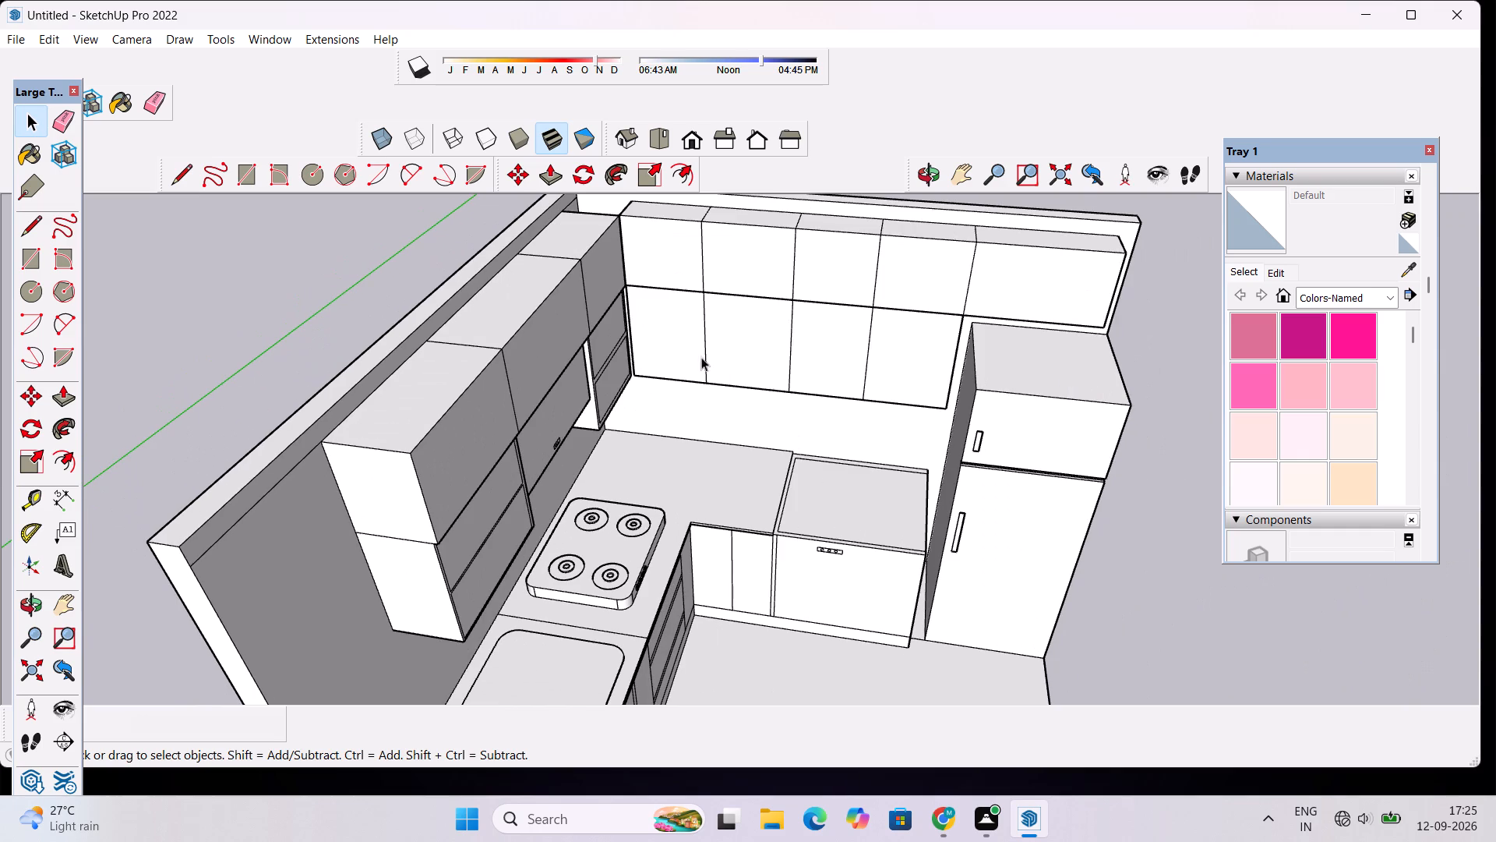
Extrude the separate rectangle beside the kitchen upward by 9" into a slab.
left_click(929, 172)
left_click_drag(969, 351, 515, 386)
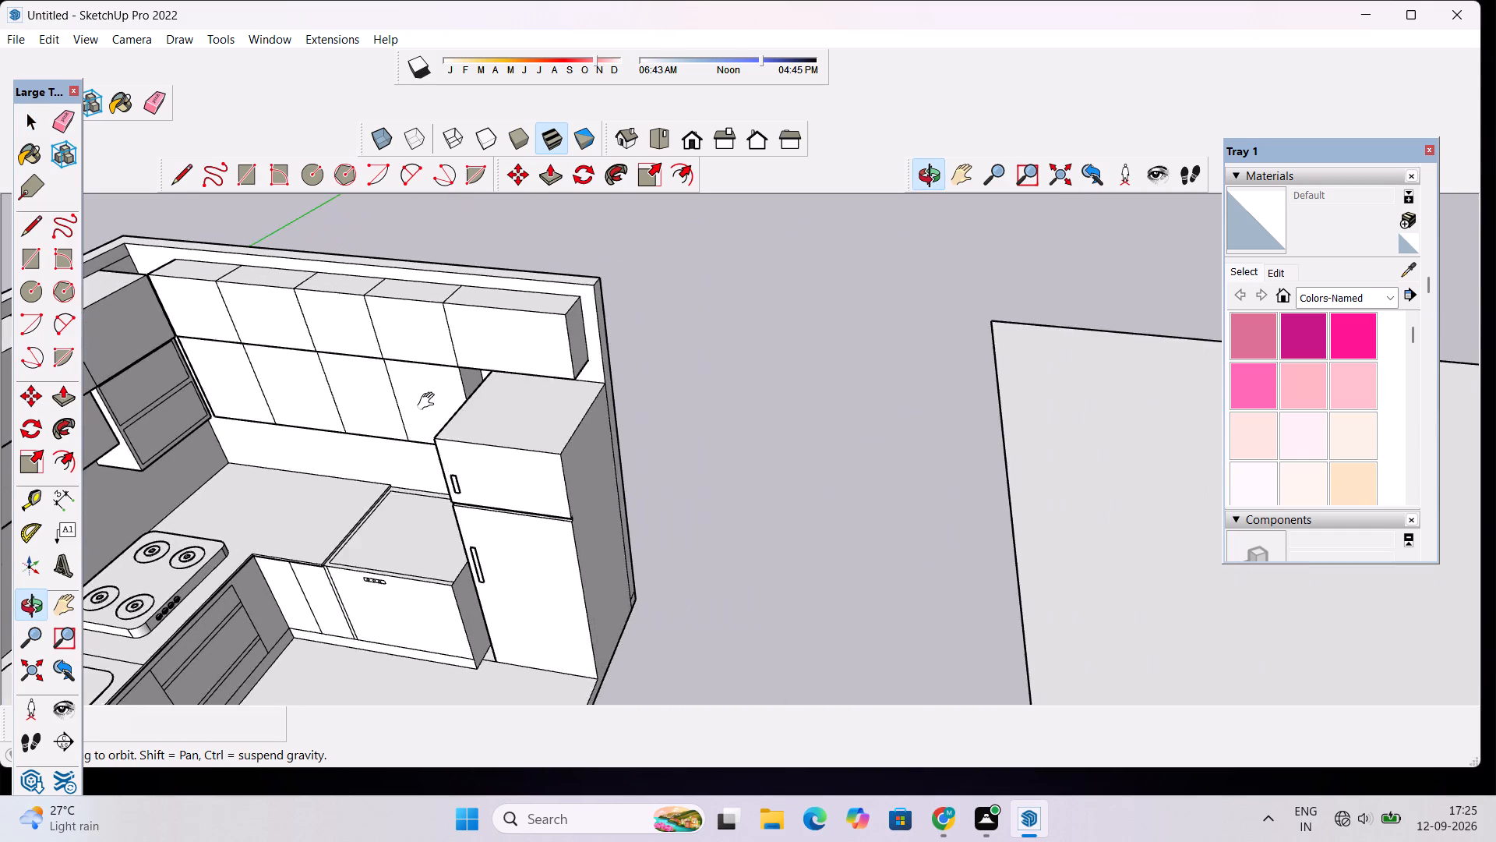
scroll(421, 402, "down", 8, "shift")
left_click_drag(883, 456, 658, 434, "shift")
scroll(635, 473, "up", 5, "shift")
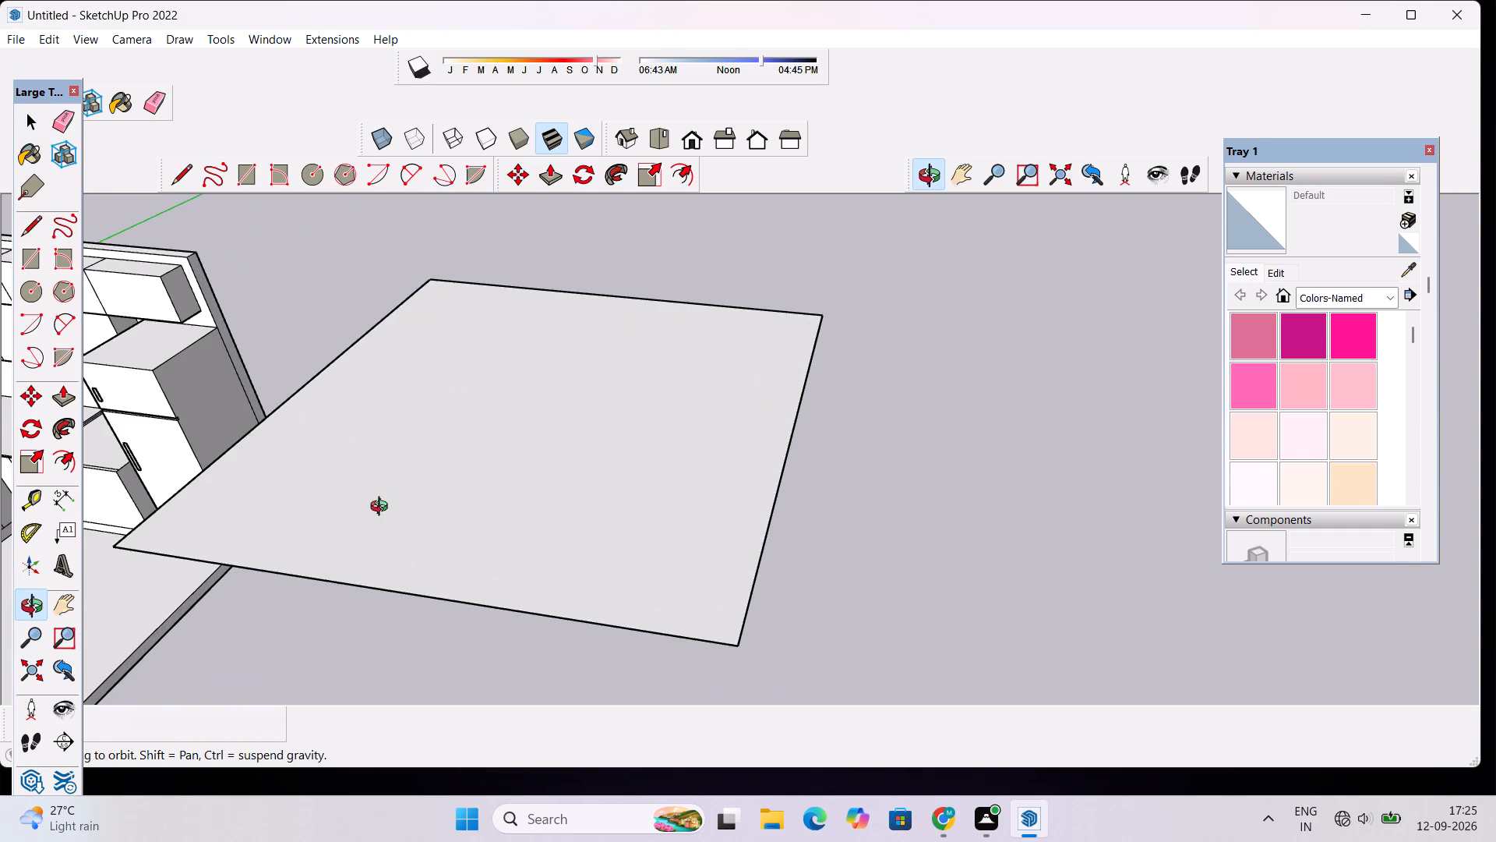
left_click_drag(419, 516, 499, 520)
key("space")
left_click(506, 518)
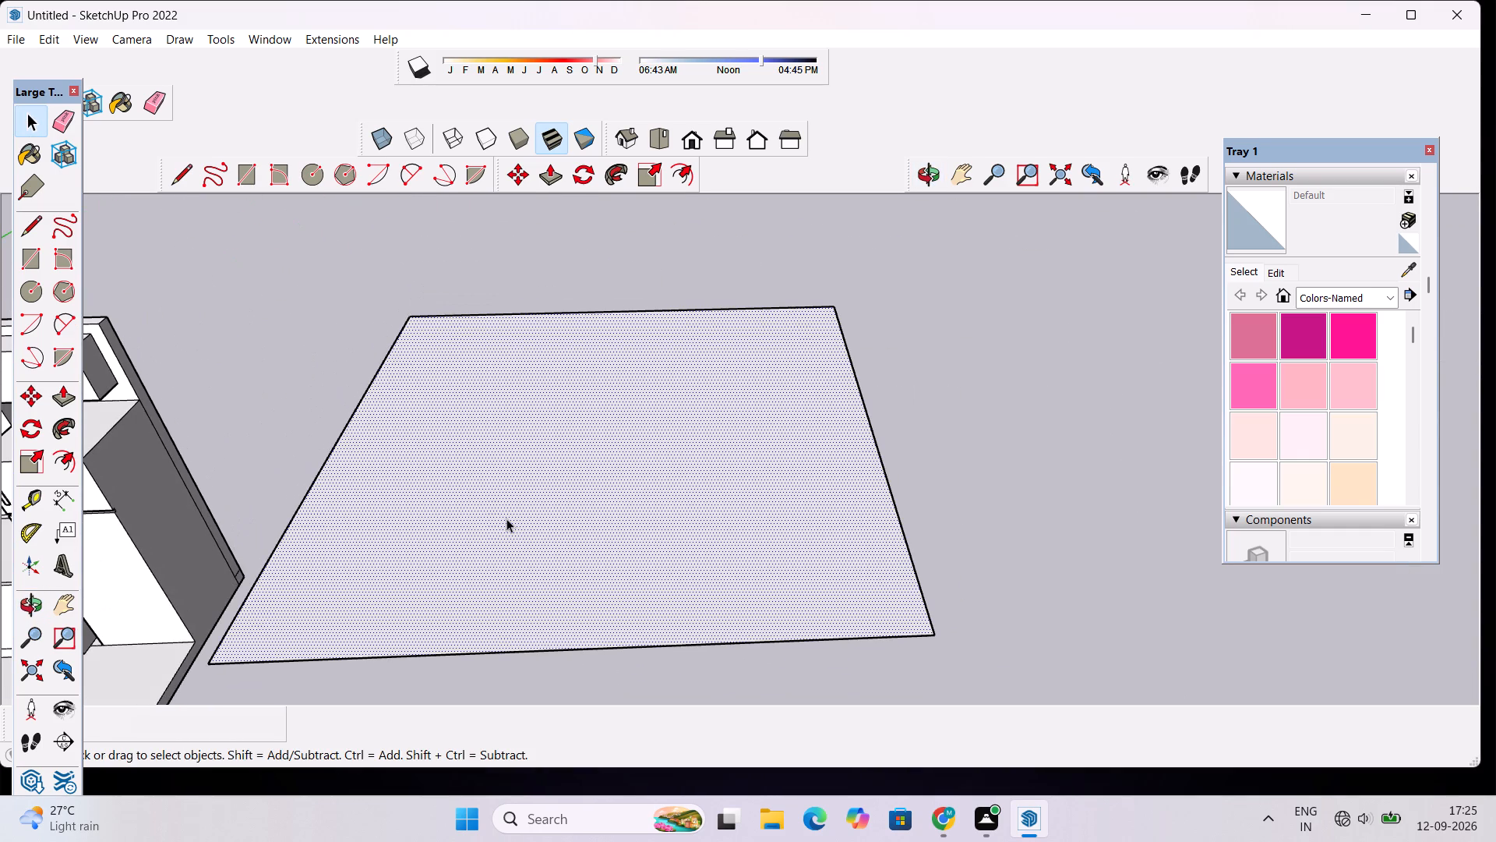
key("p")
left_click(506, 518)
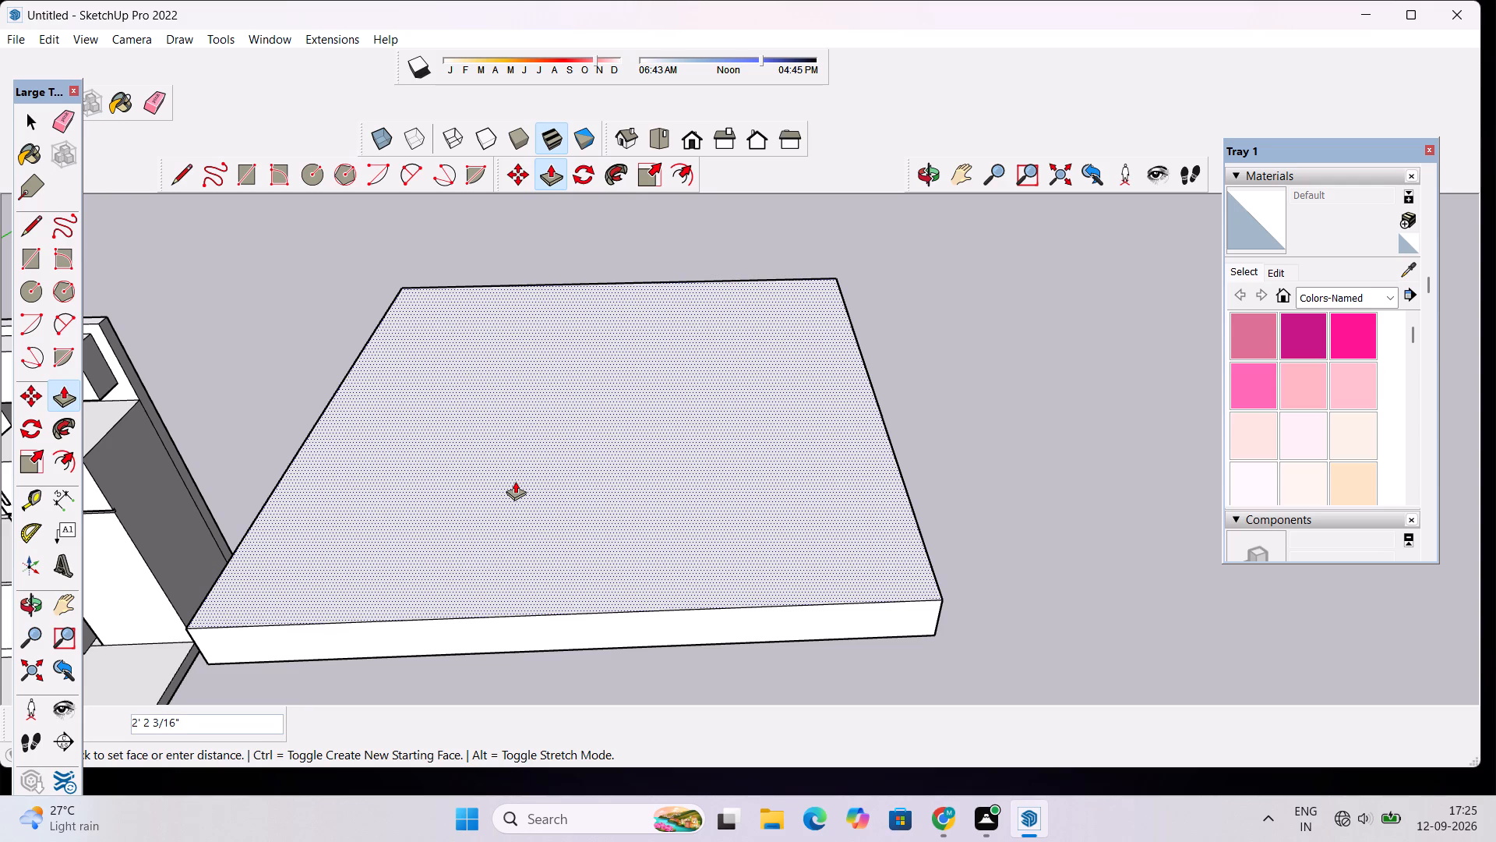
key("9")
key("shift+quotedbl")
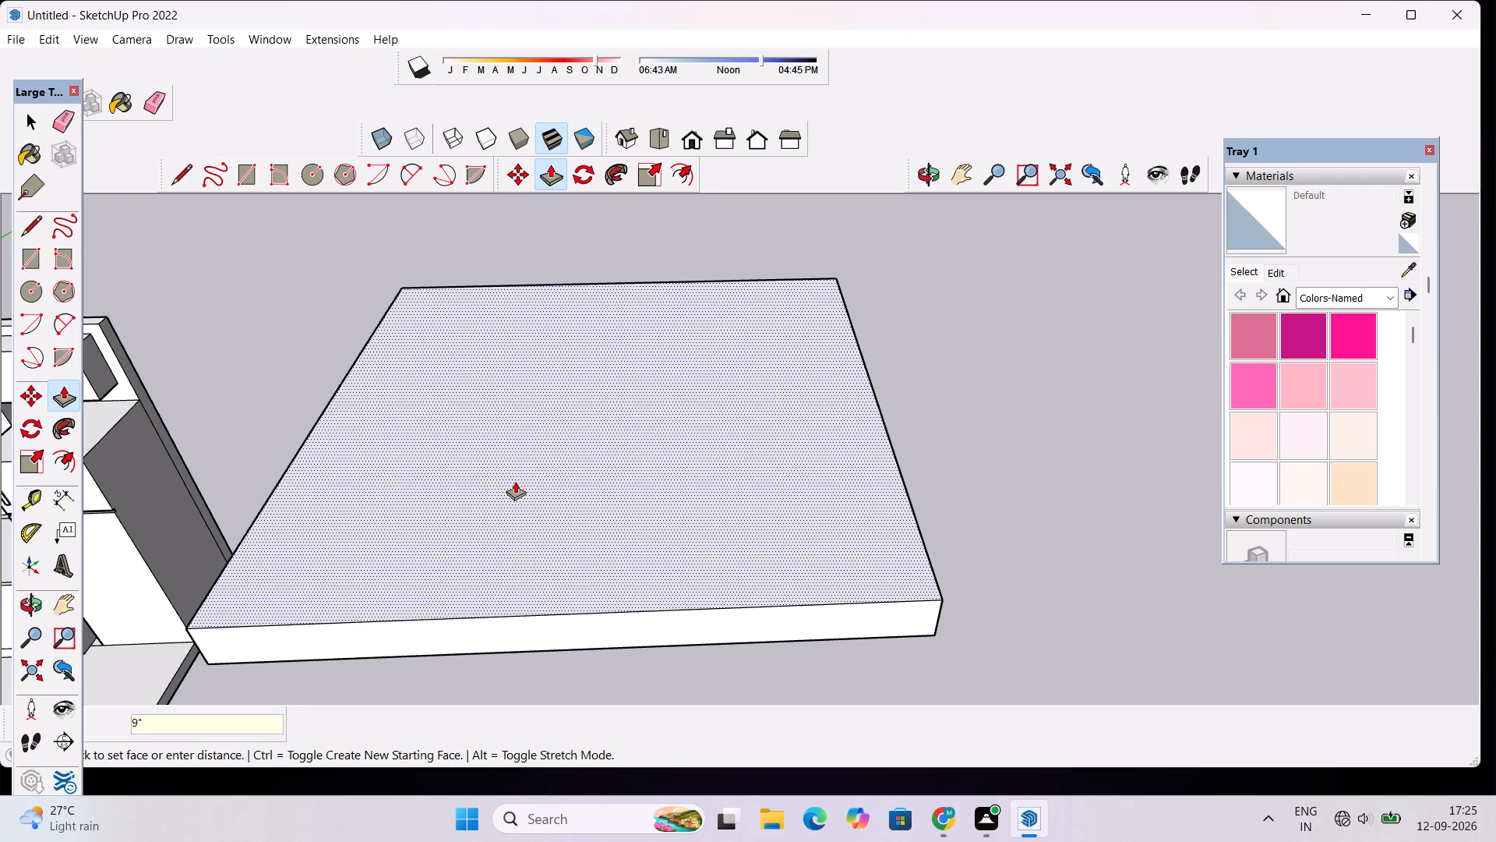
key("Return")
Examine the slab beside the kitchen from above and from below, closing in on its underside.
scroll(515, 481, "down", 7)
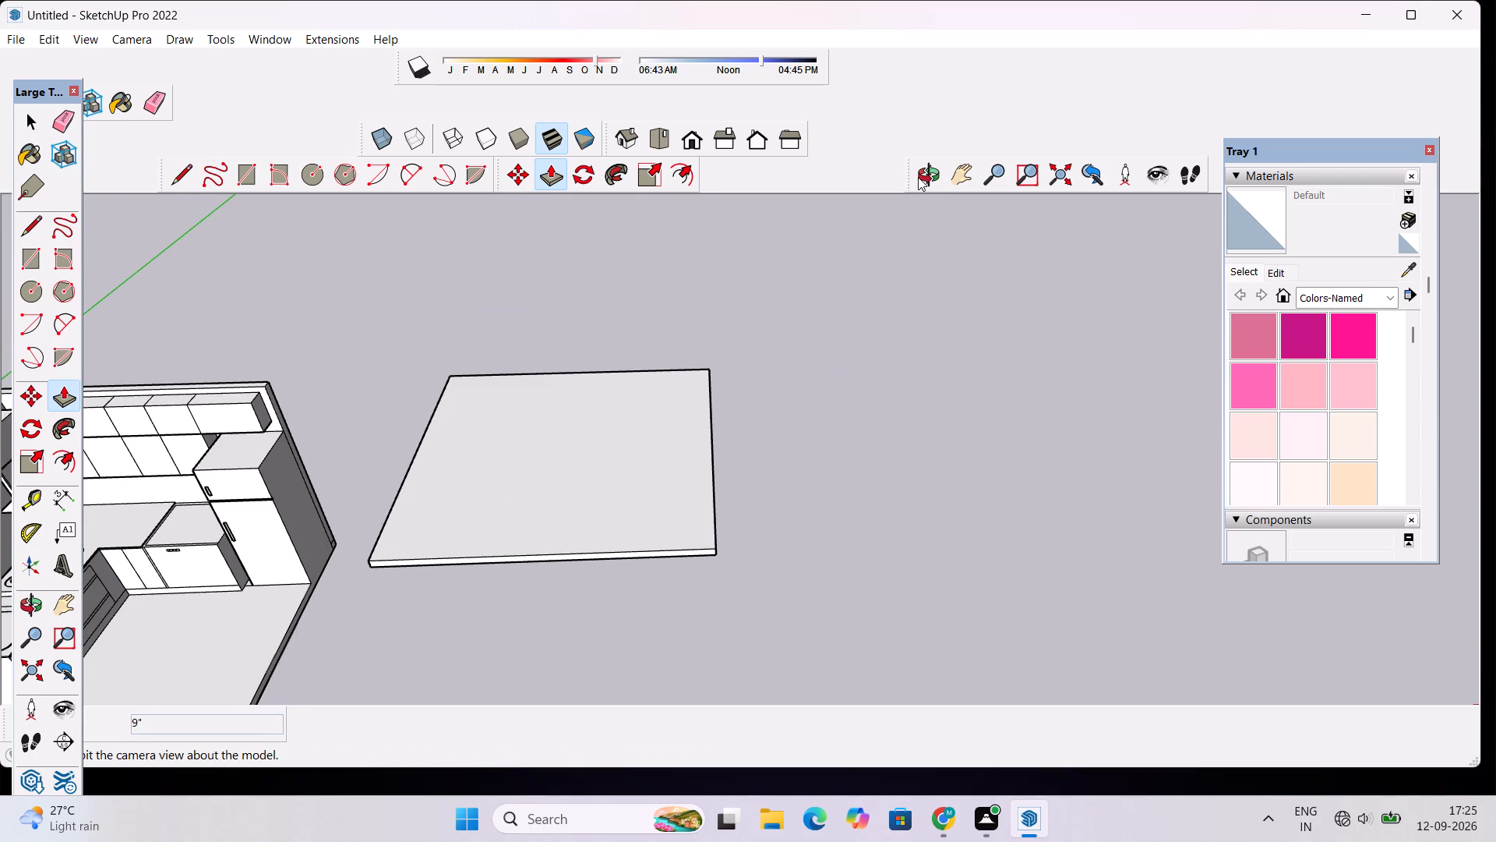
left_click(918, 177)
left_click_drag(778, 499, 753, 394)
scroll(751, 409, "down", 4)
scroll(584, 461, "up", 5)
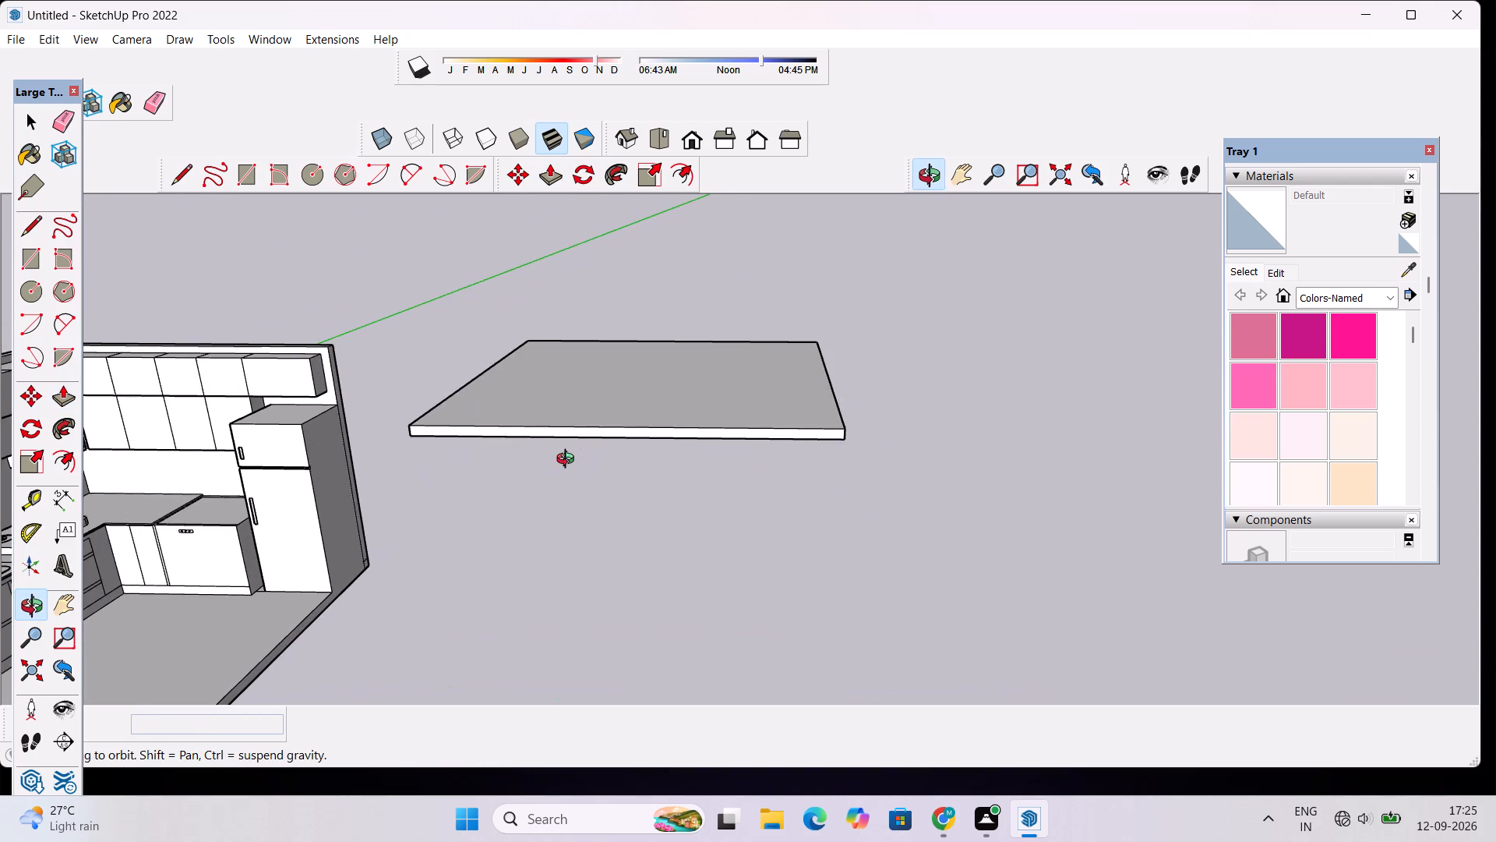
scroll(568, 461, "down", 3)
left_click_drag(856, 458, 674, 270)
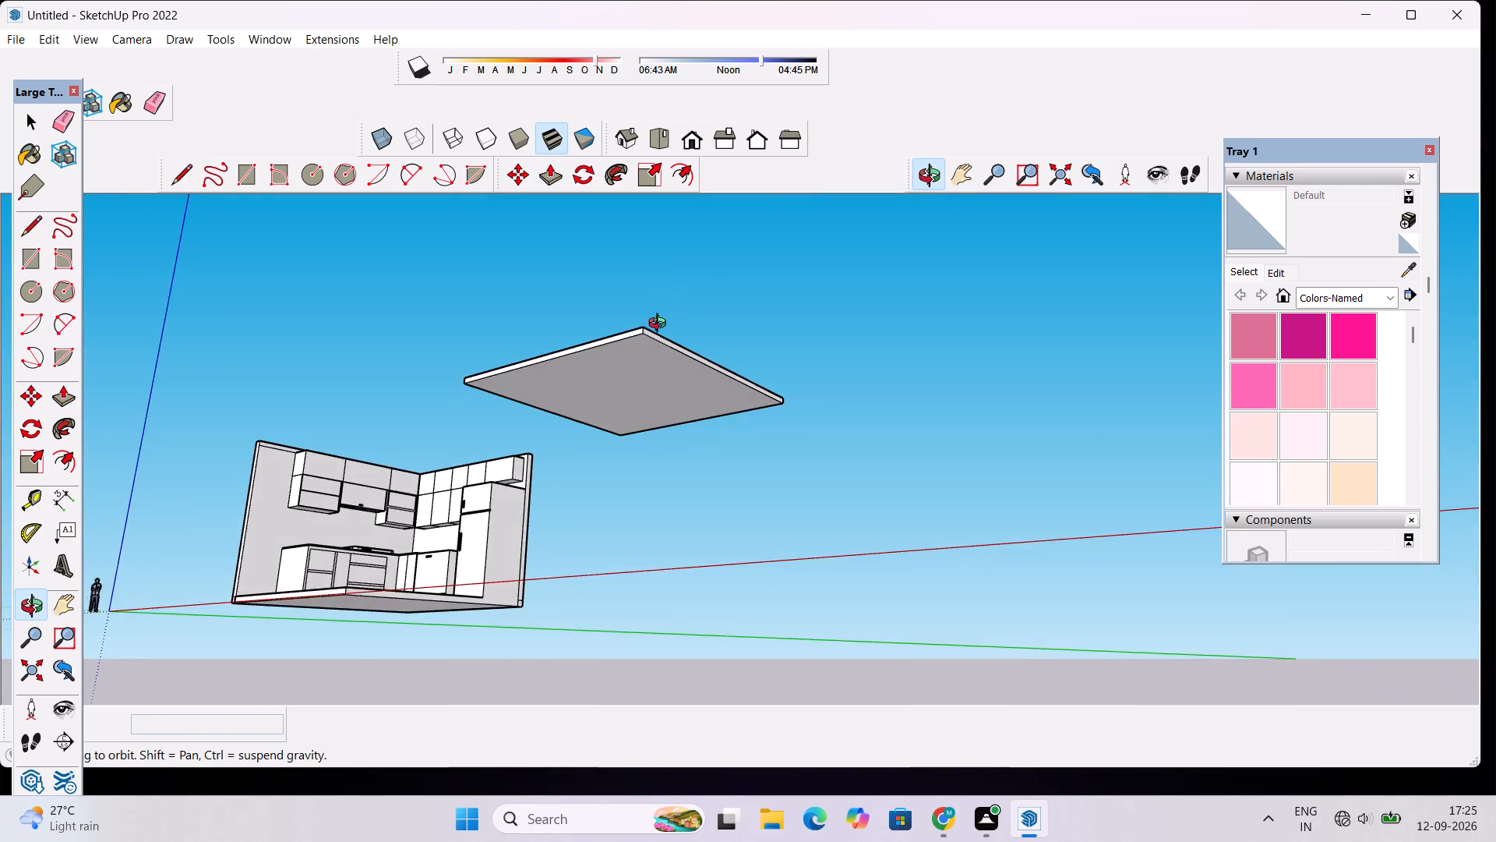
scroll(661, 325, "up", 4)
left_click_drag(616, 393, 658, 311)
scroll(663, 352, "down", 2)
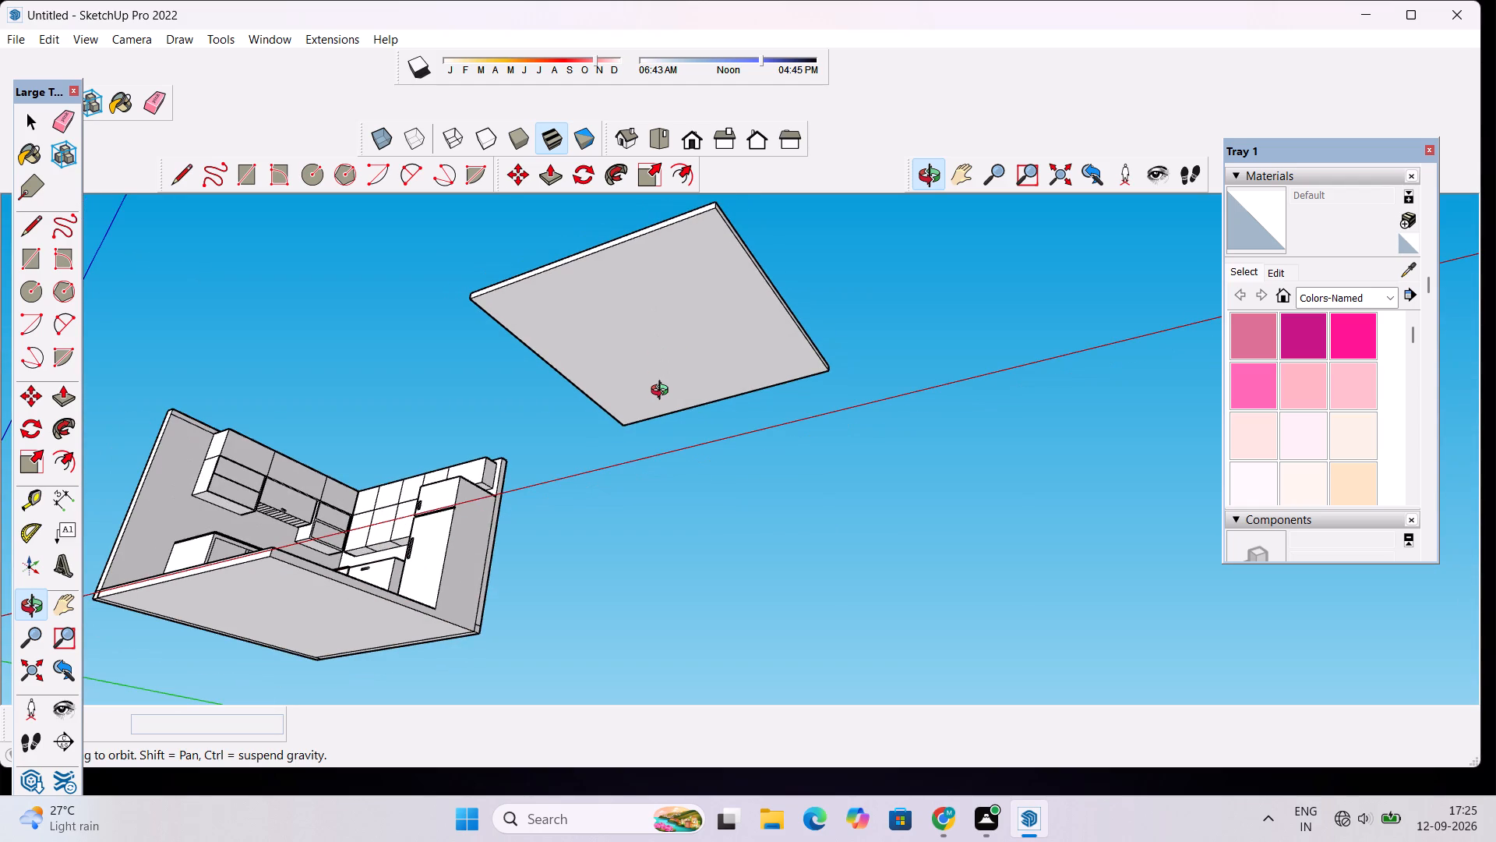
scroll(656, 415, "down", 3)
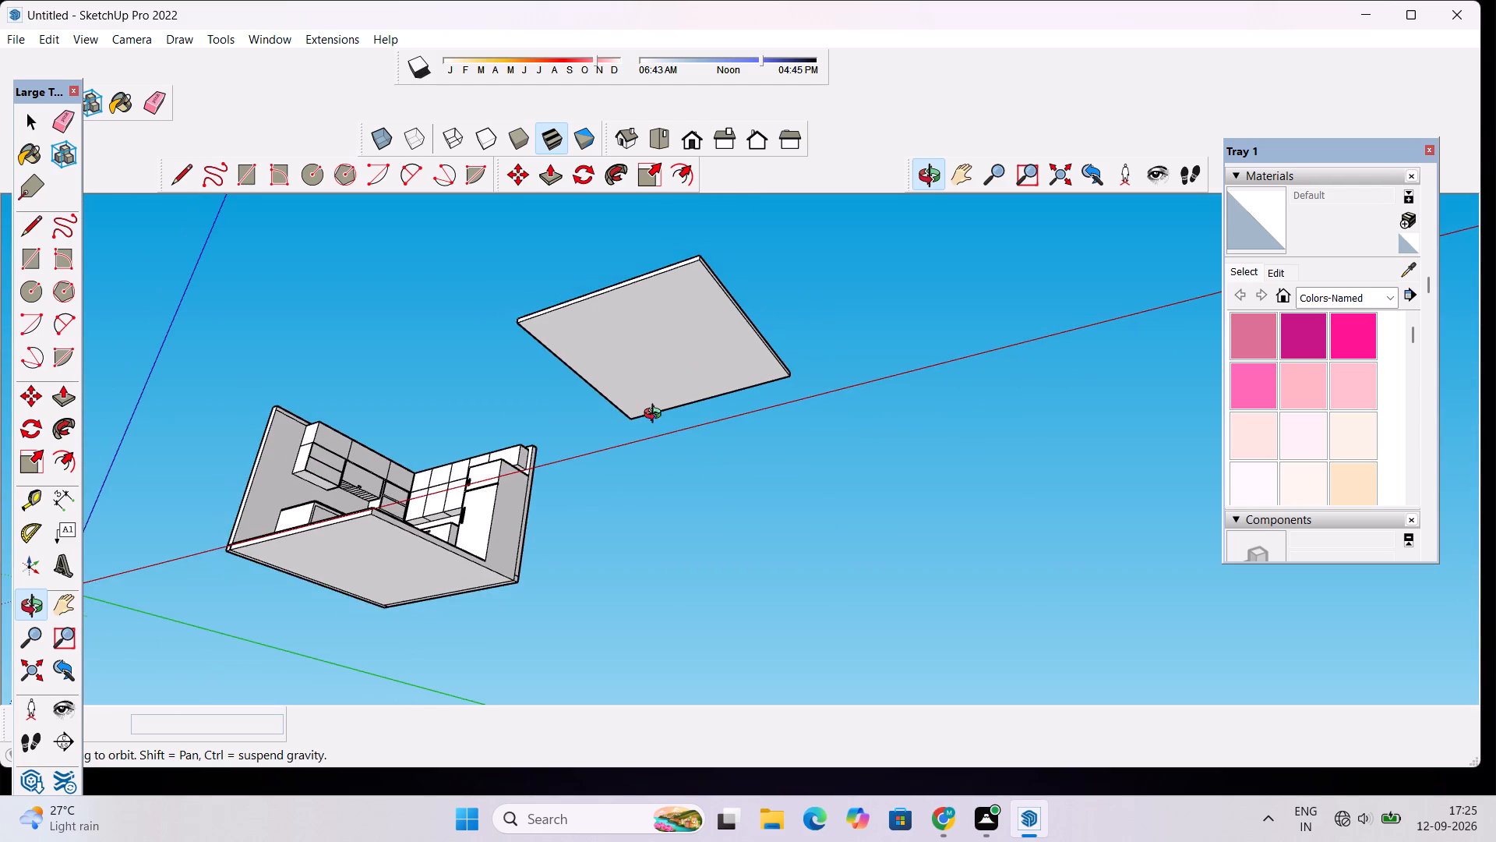
left_click_drag(687, 469, 686, 455)
scroll(616, 289, "up", 7)
left_click_drag(633, 295, 765, 299)
scroll(765, 318, "up", 3)
left_click_drag(838, 321, 796, 321)
scroll(800, 310, "up", 4)
left_click_drag(798, 323, 795, 302)
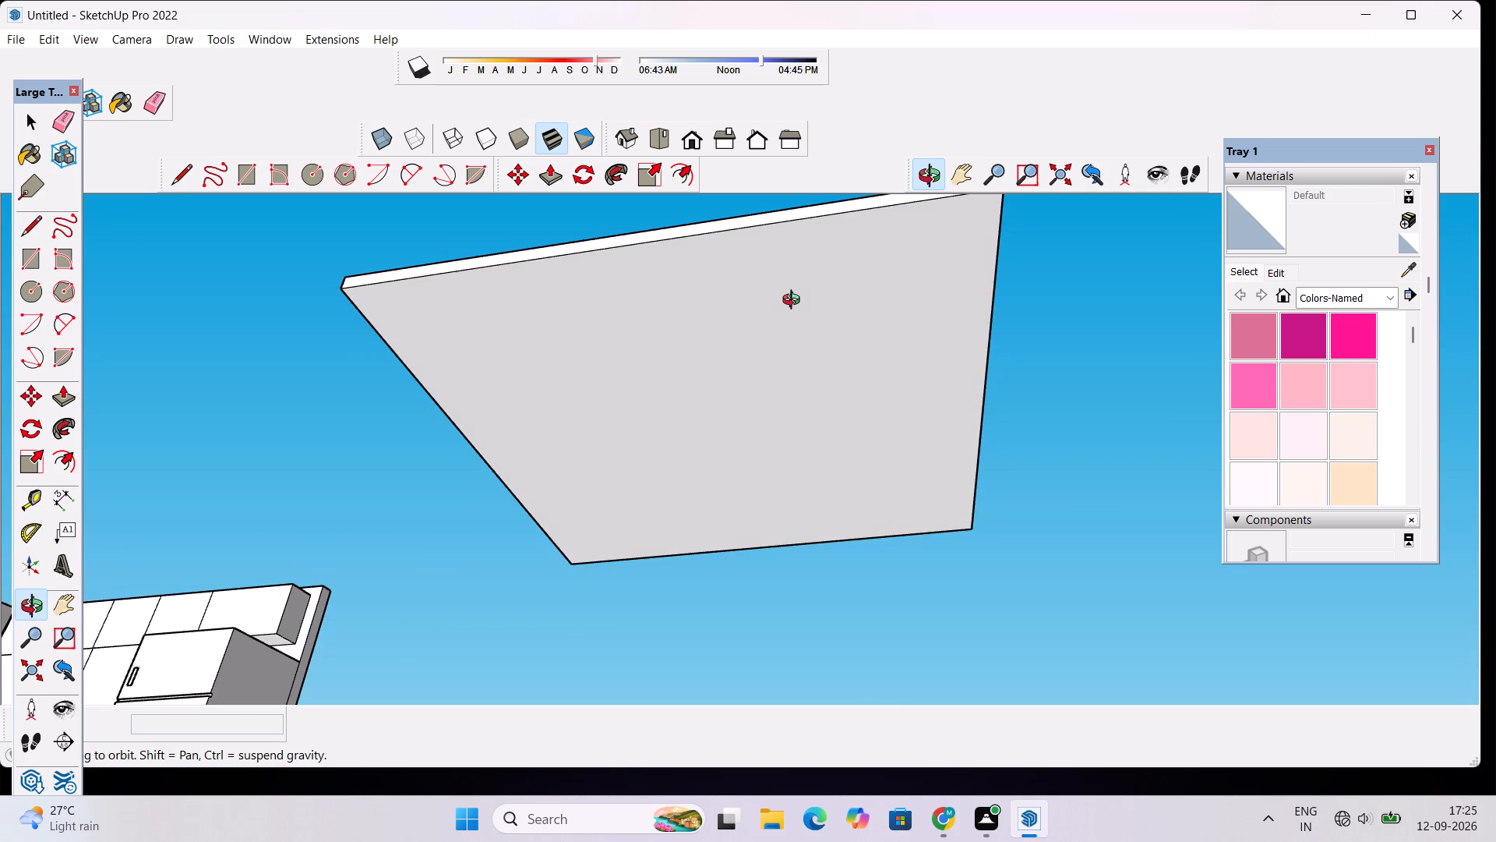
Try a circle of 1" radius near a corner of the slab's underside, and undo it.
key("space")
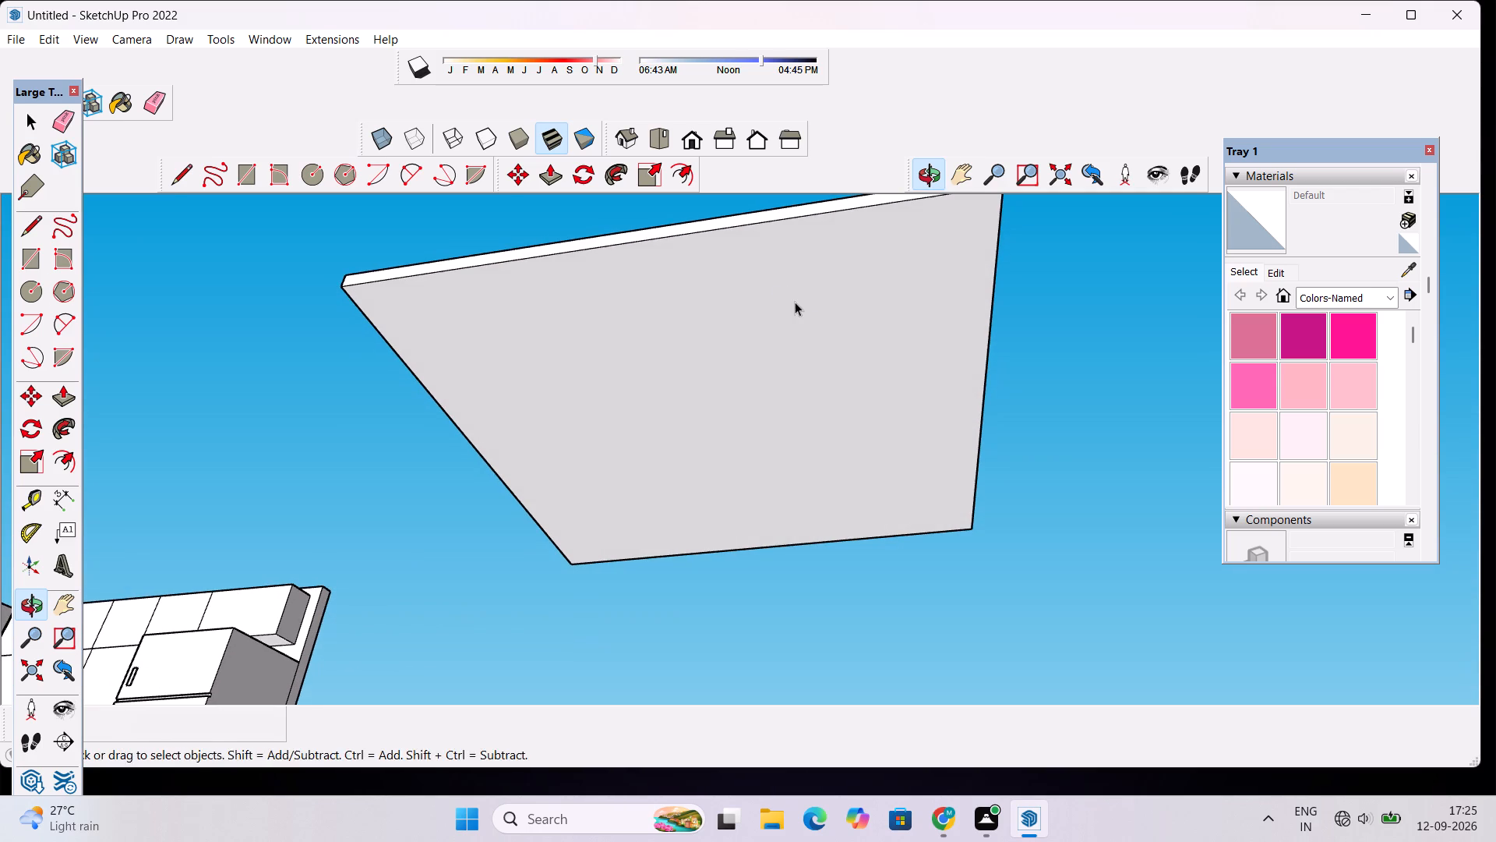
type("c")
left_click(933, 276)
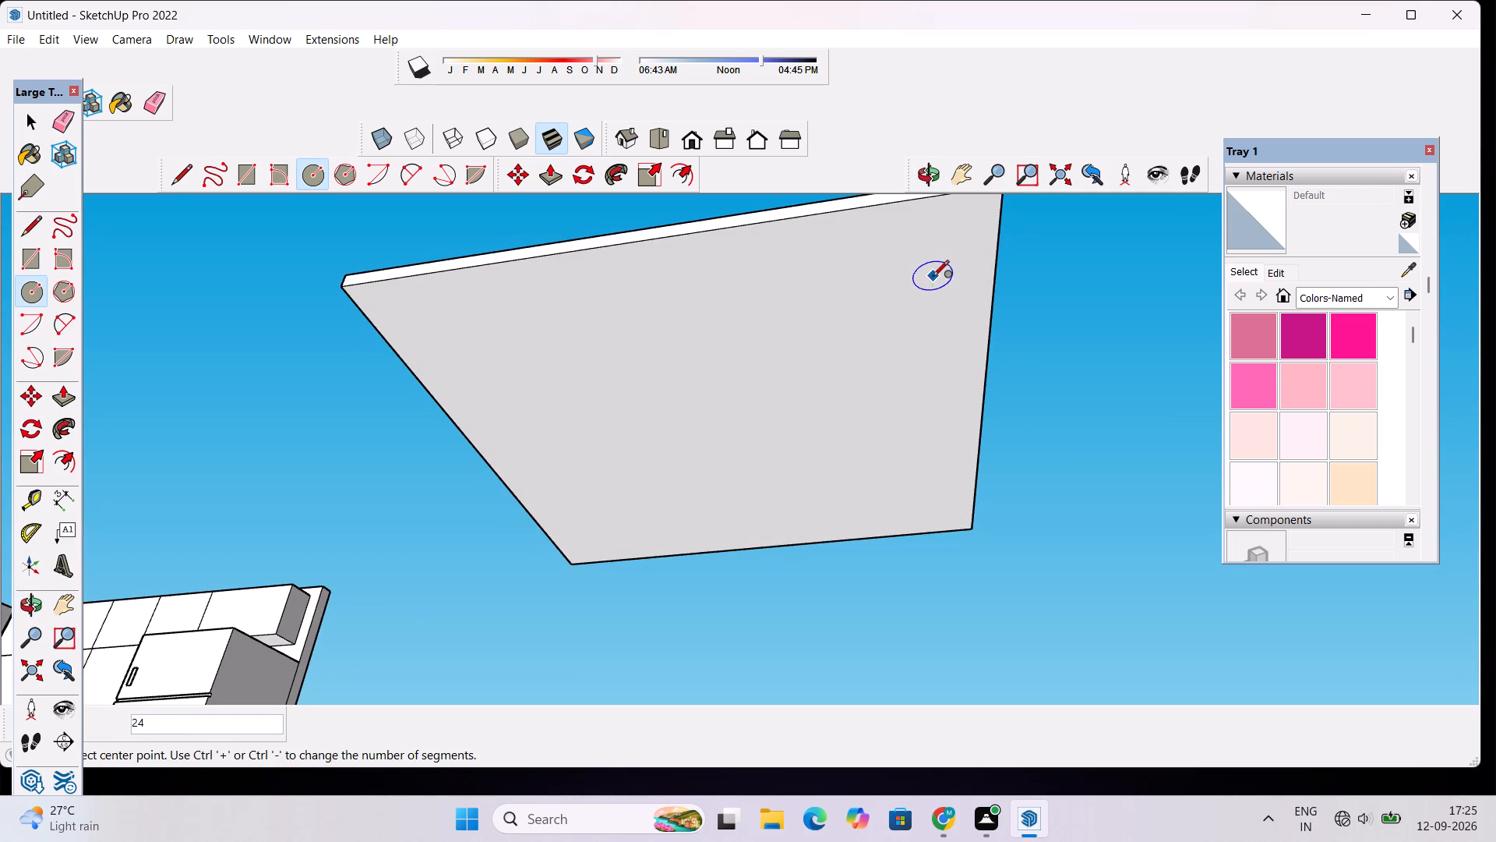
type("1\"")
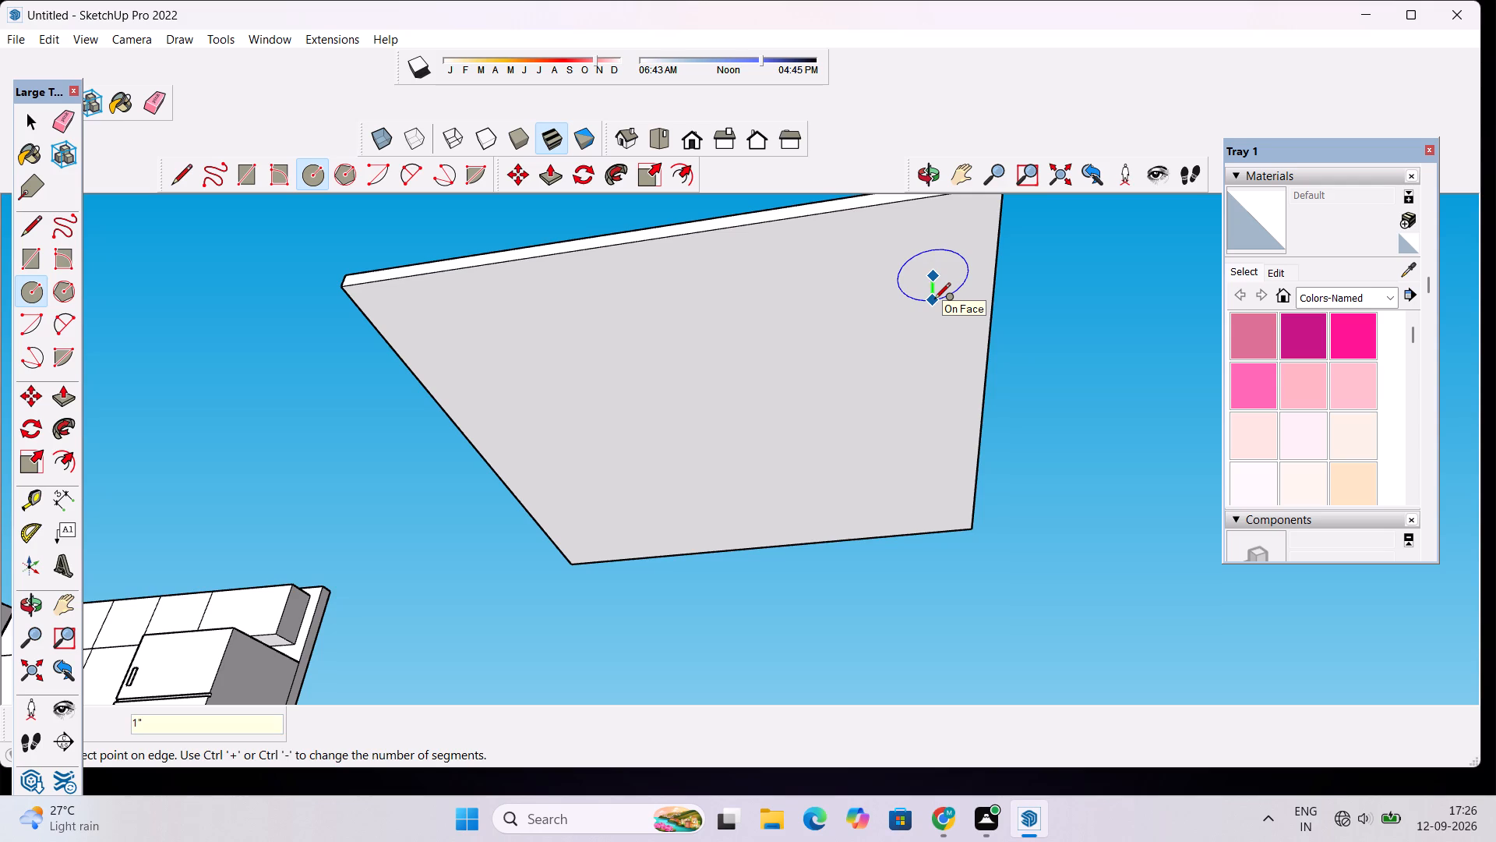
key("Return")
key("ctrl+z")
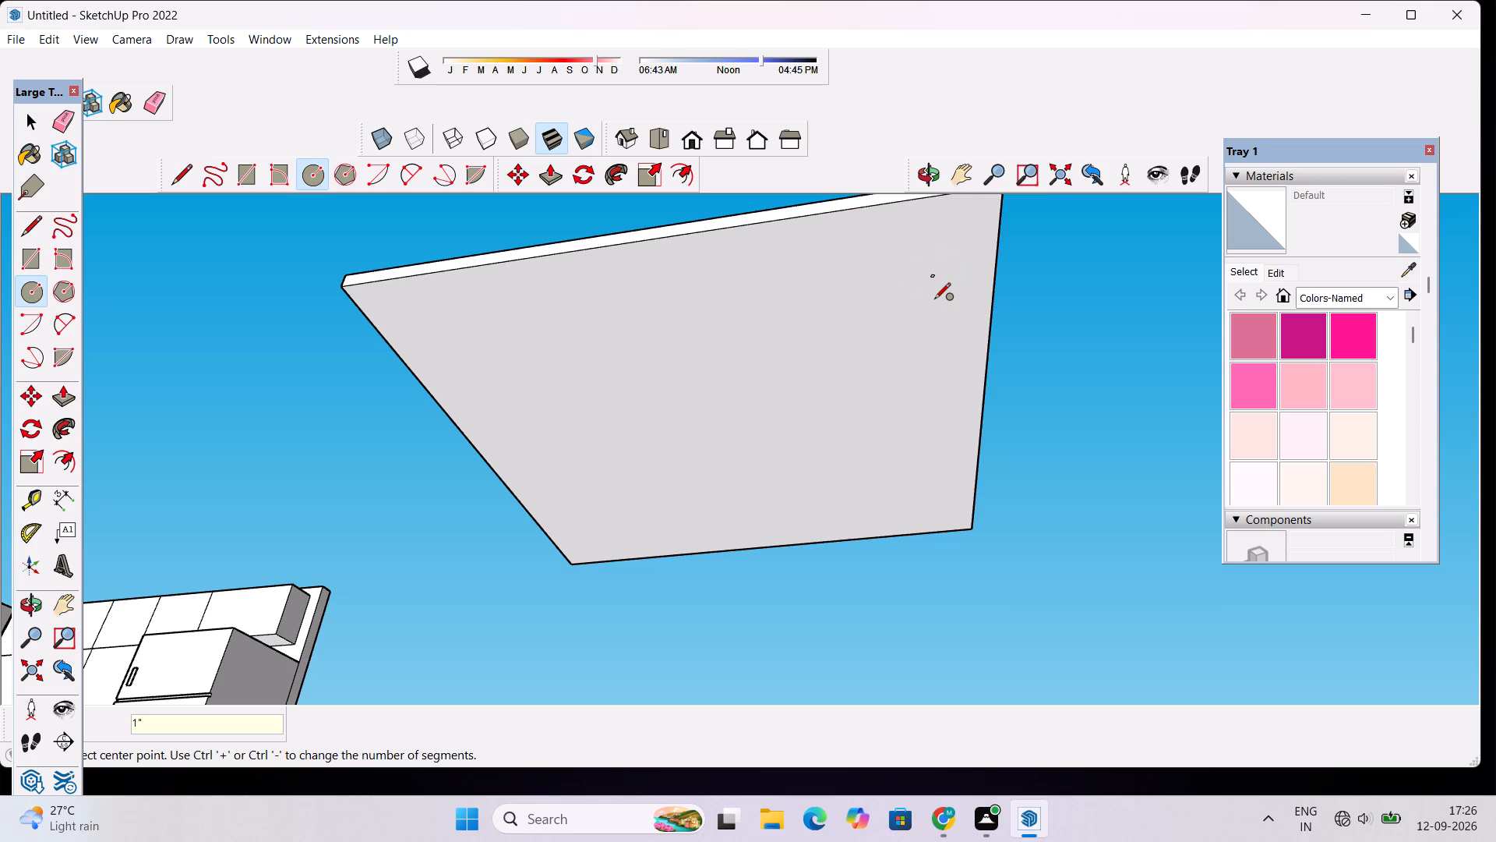
Draw a circle of 9" radius near the same corner of the slab's underside.
left_click(930, 266)
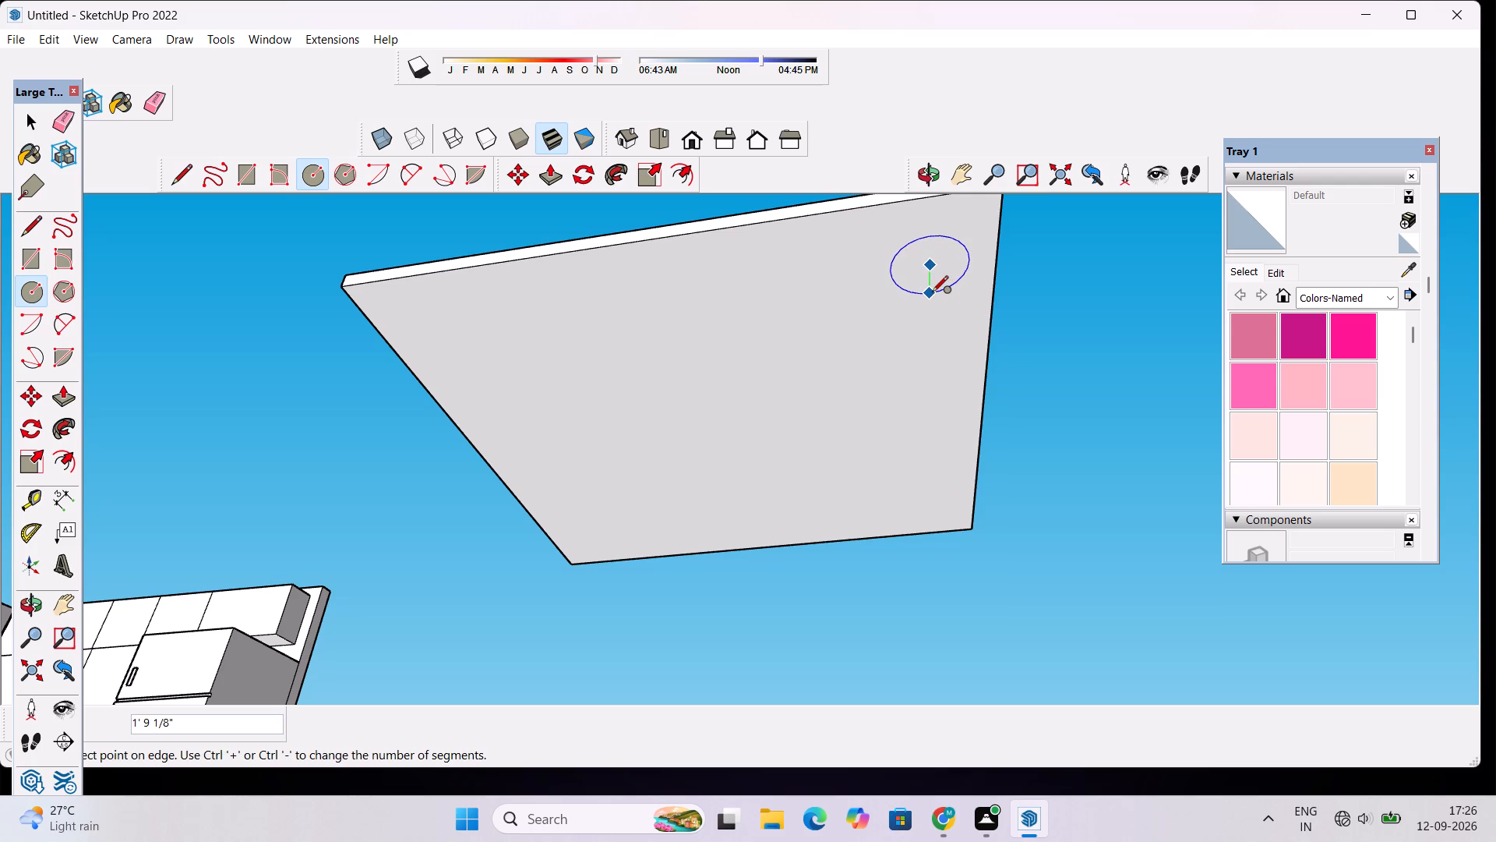
key("9")
key("shift+quotedbl")
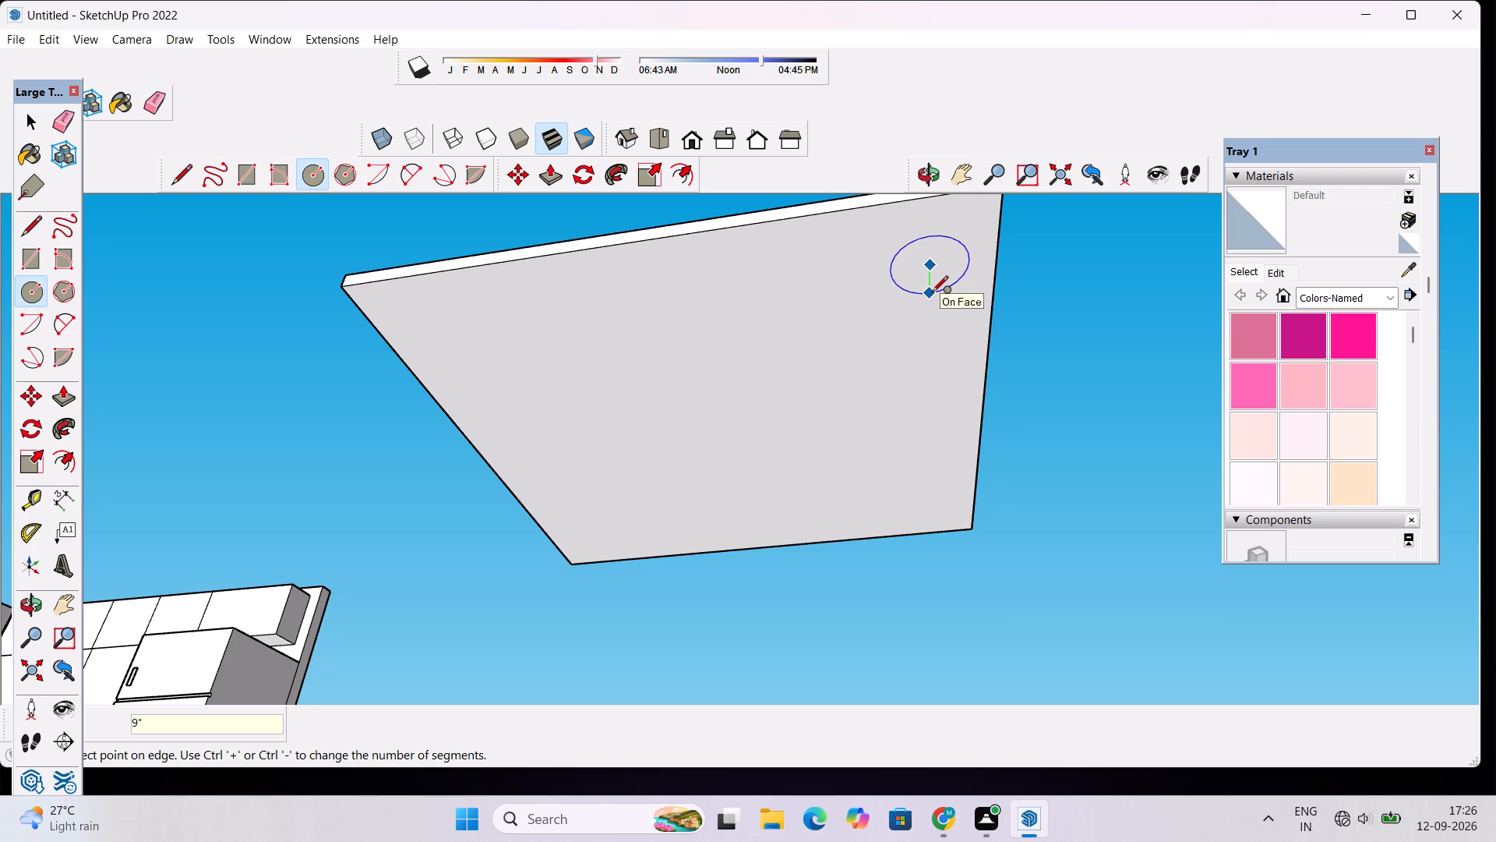
key("Return")
key("space")
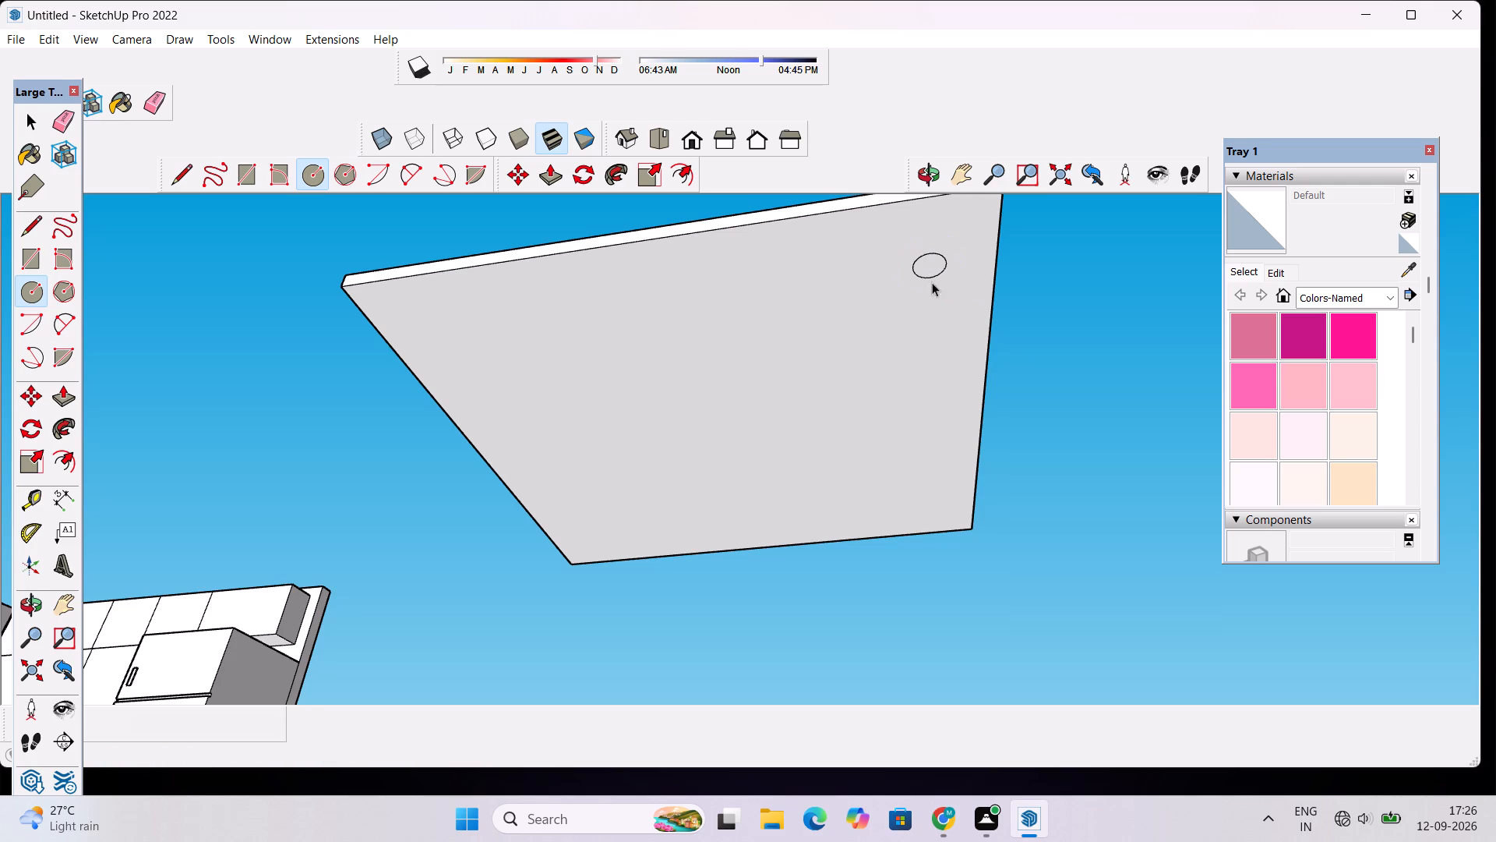
Copy the circle twice in a straight row along the slab's edge, about 10' to 11' apart.
double_click(932, 260)
key("m")
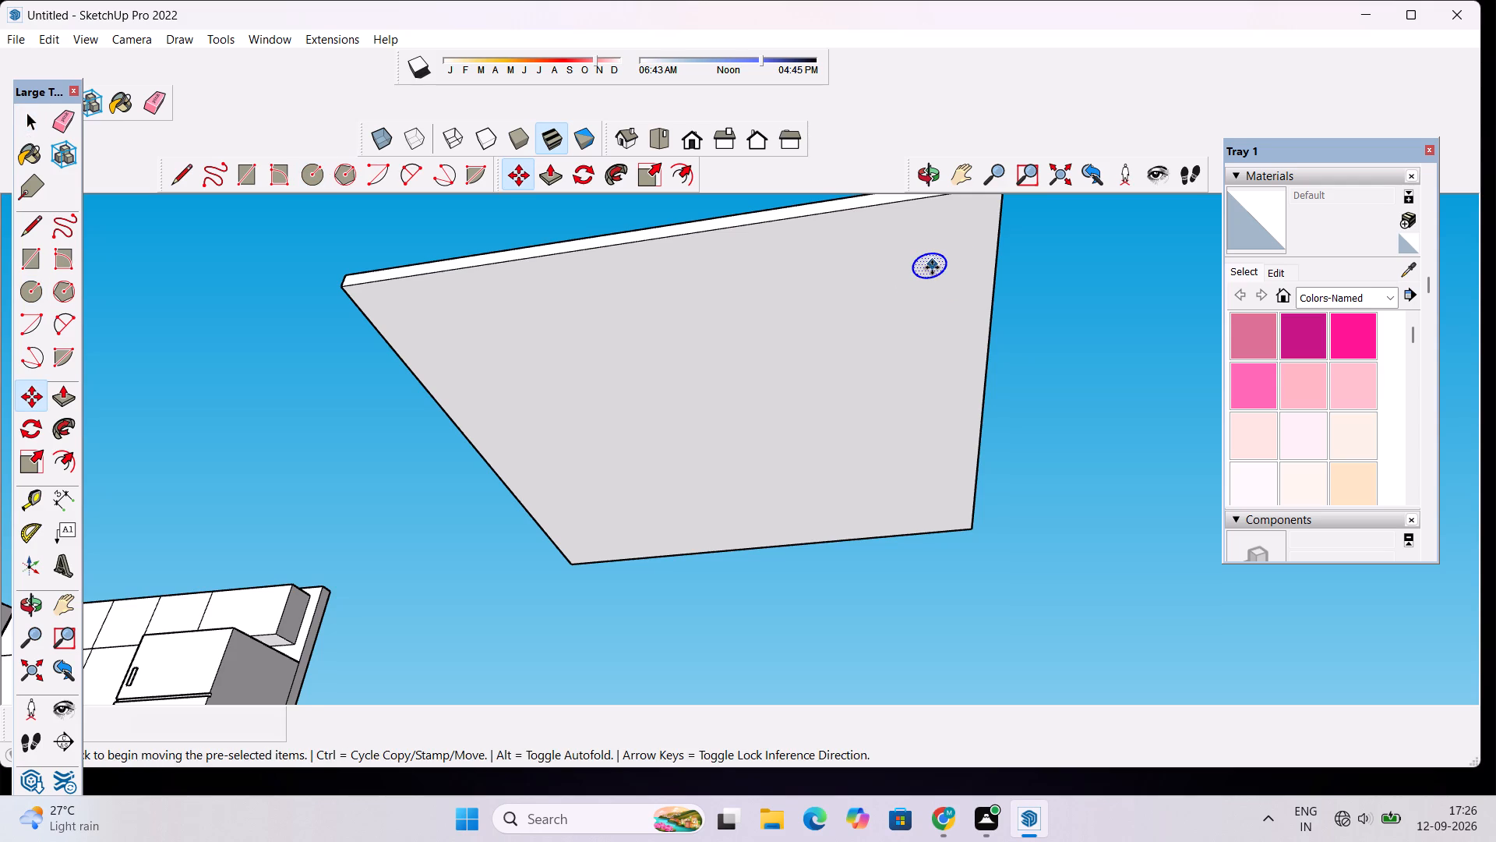
left_click(931, 270)
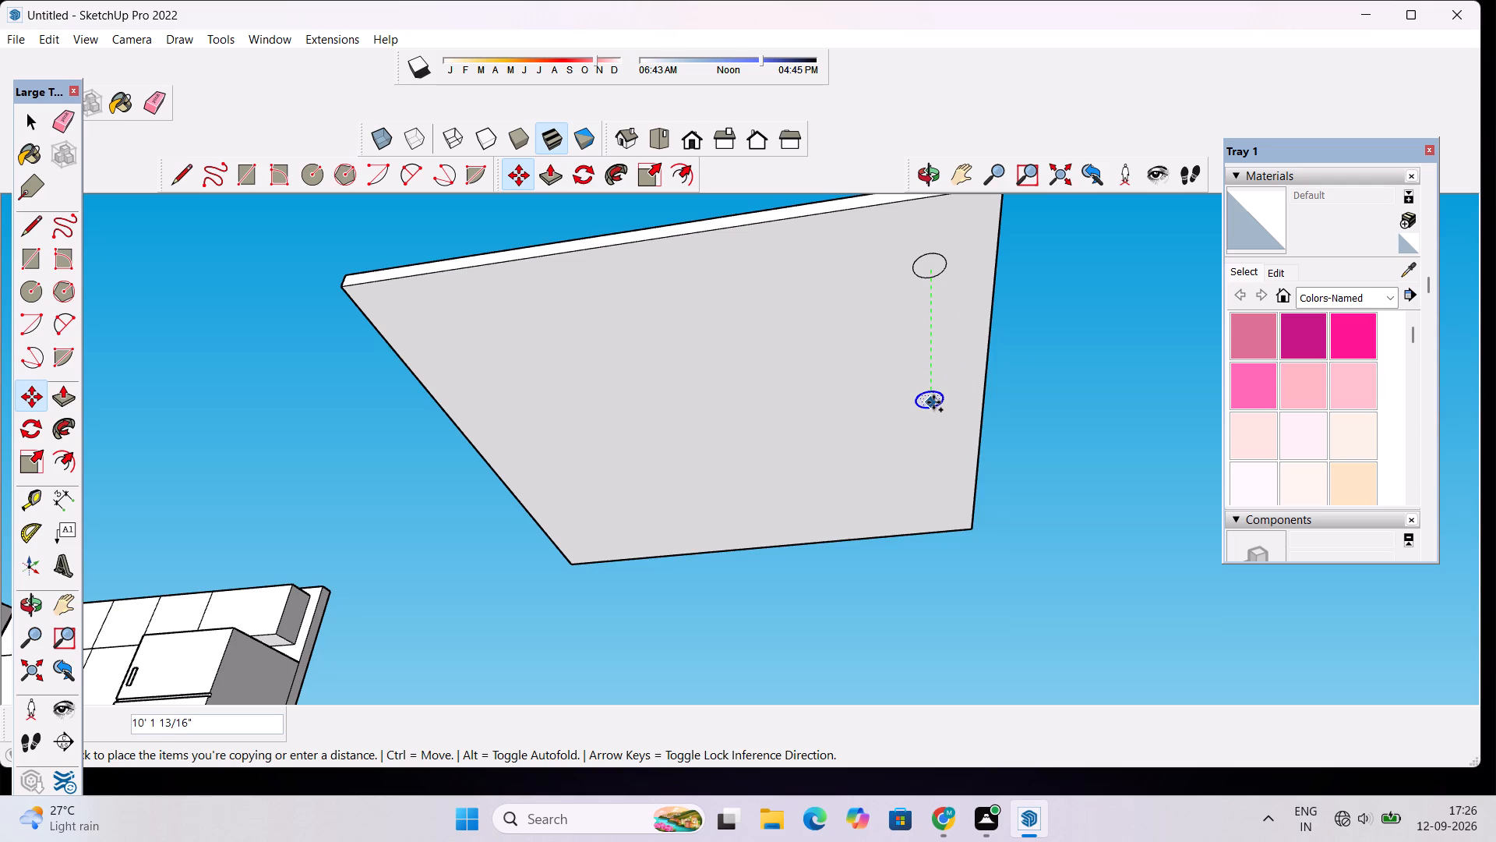
left_click(933, 402)
left_click(931, 405)
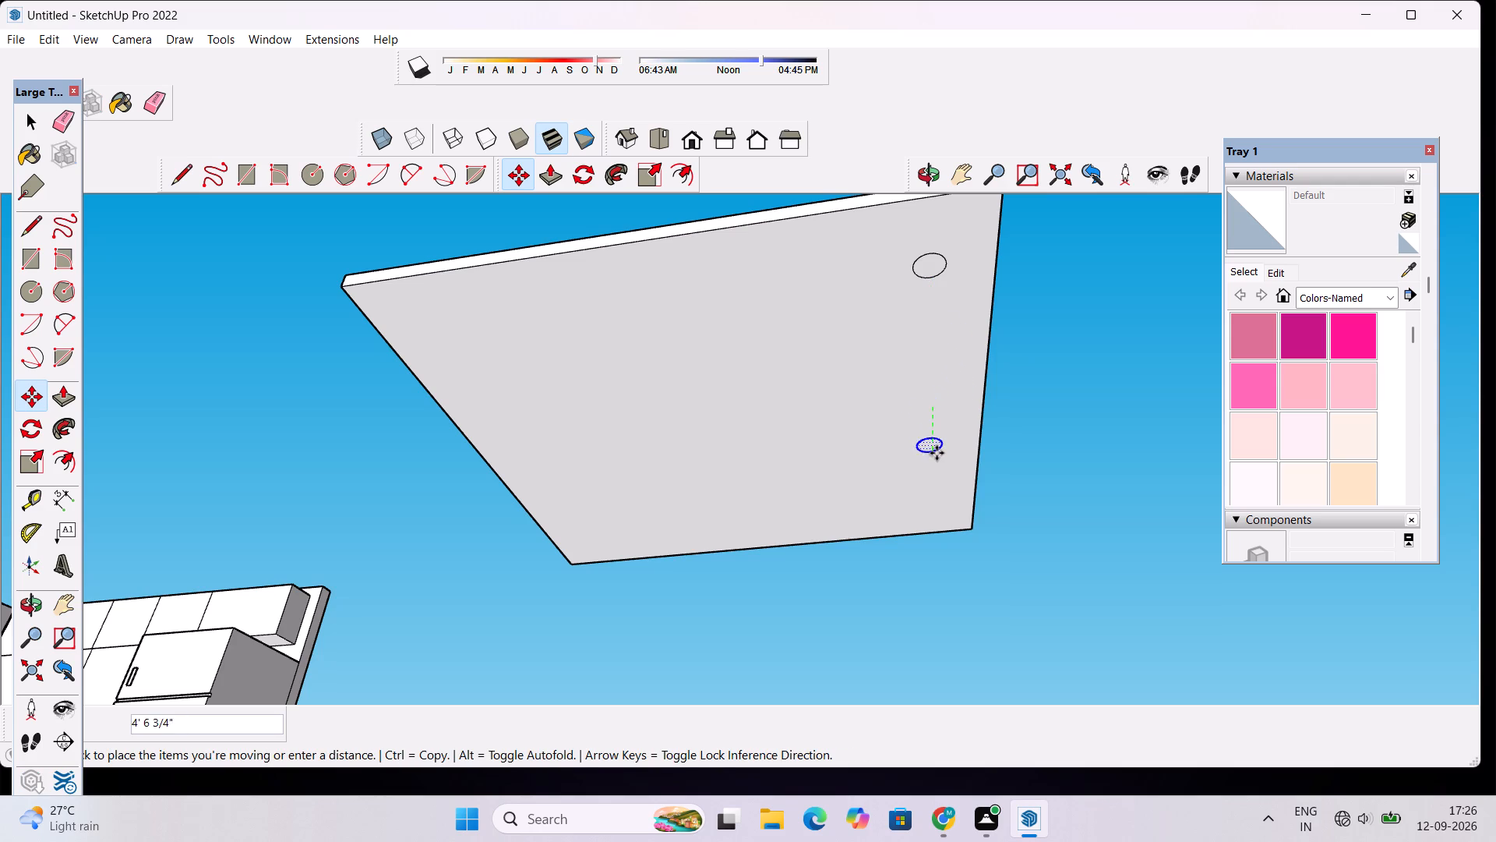
left_click(935, 502)
Copy the corner circle about 23' across to the slab's opposite edge, and copy it twice along that edge, about 10' 9" and 9' 6" apart.
left_click(933, 497)
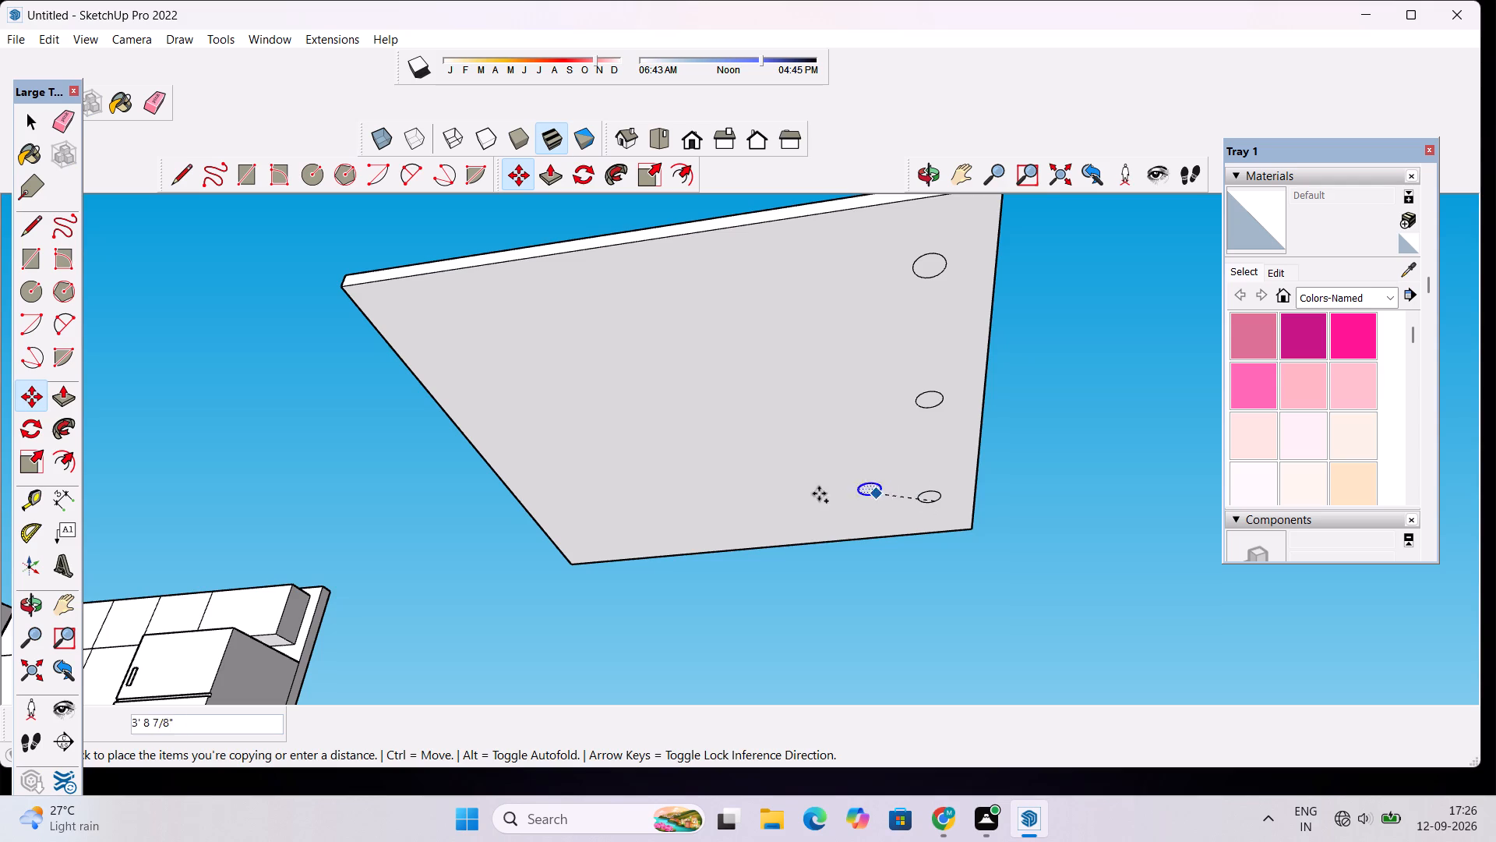
left_click(602, 527)
left_click(594, 533)
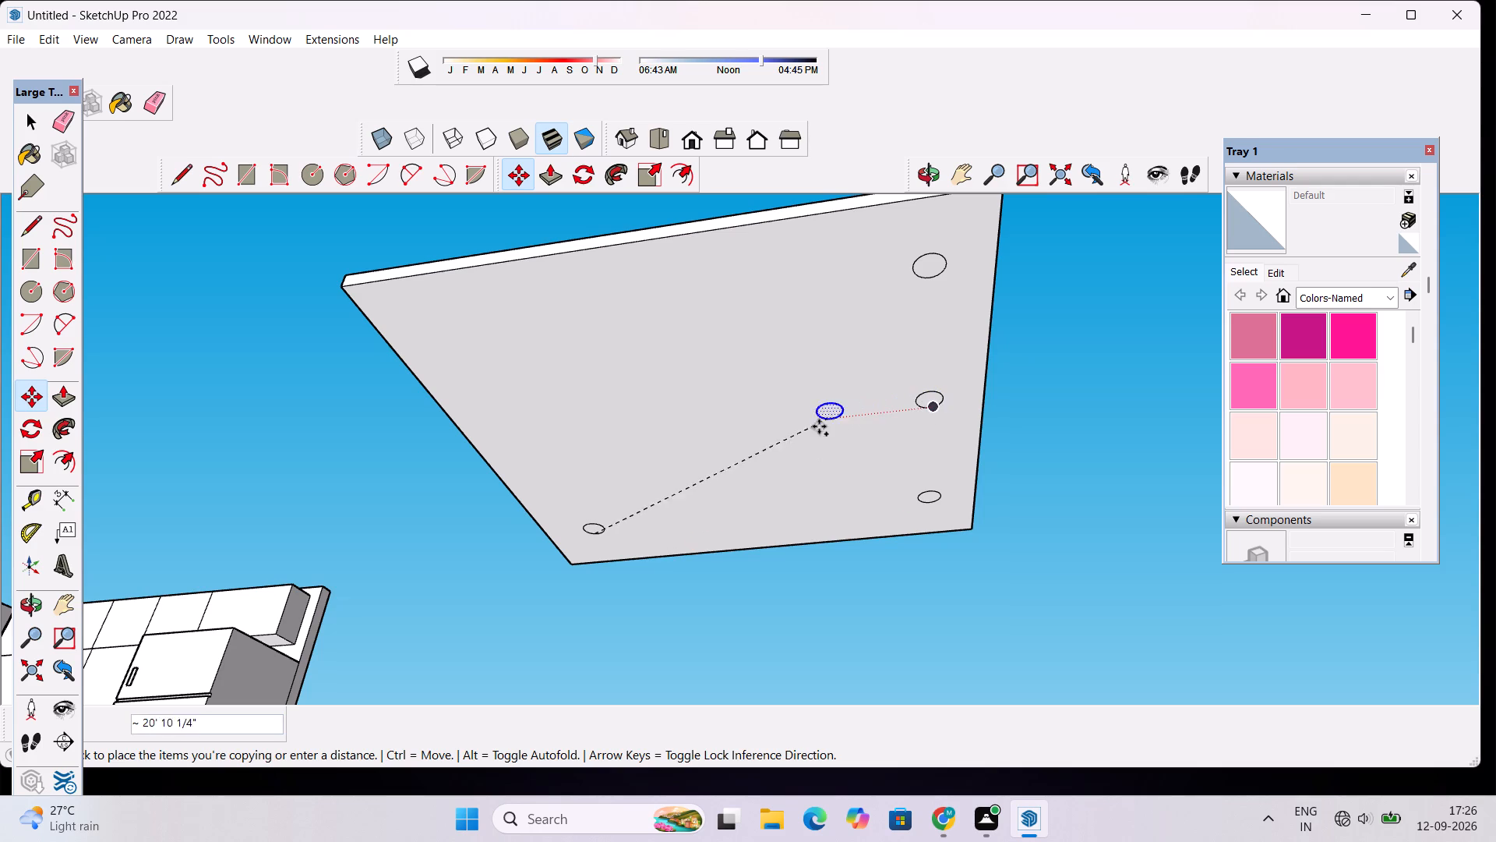
left_click(537, 458)
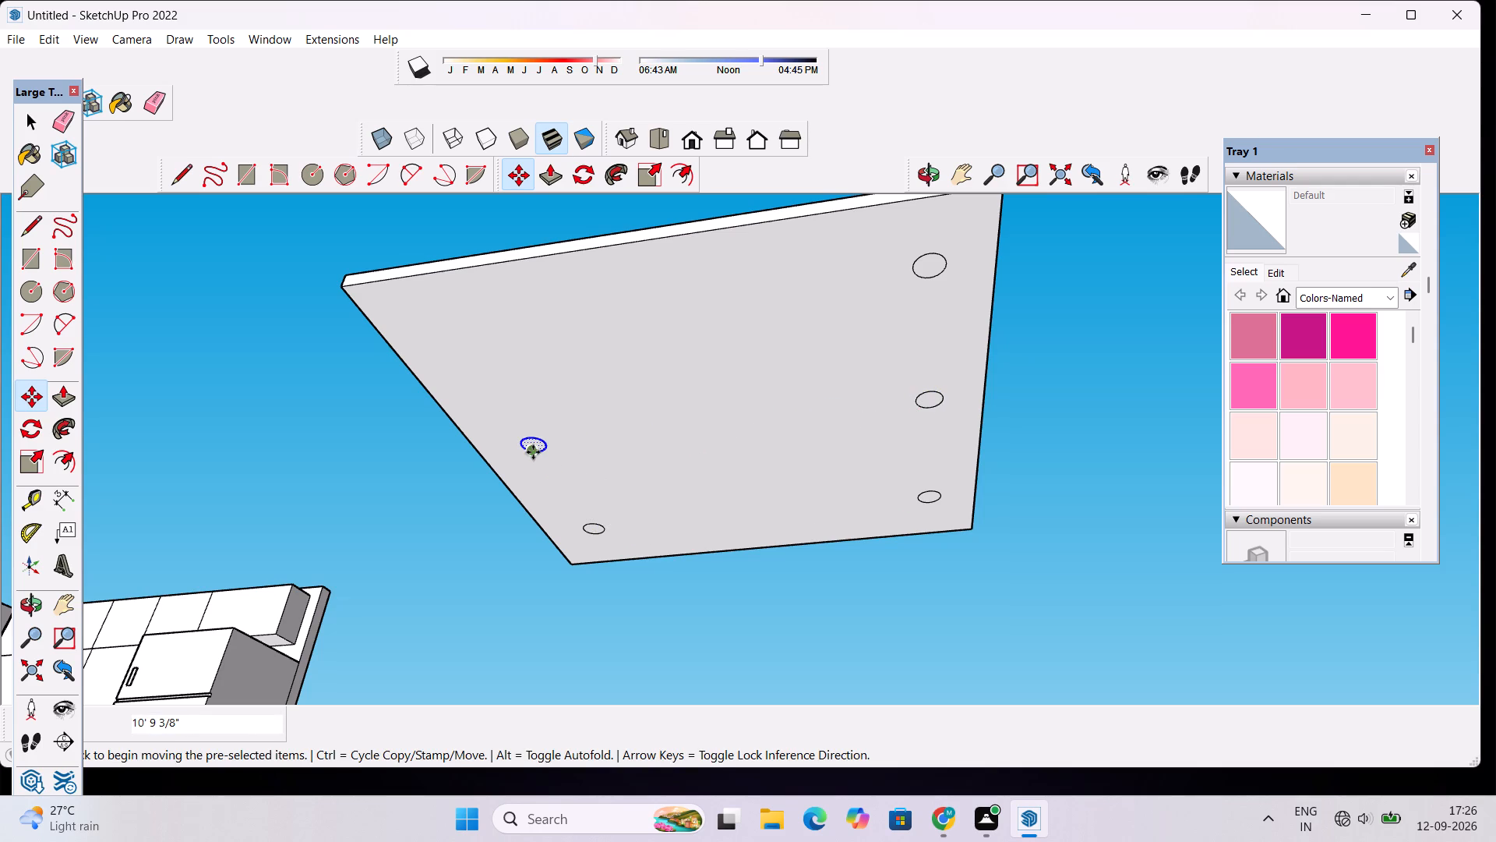
left_click(533, 452)
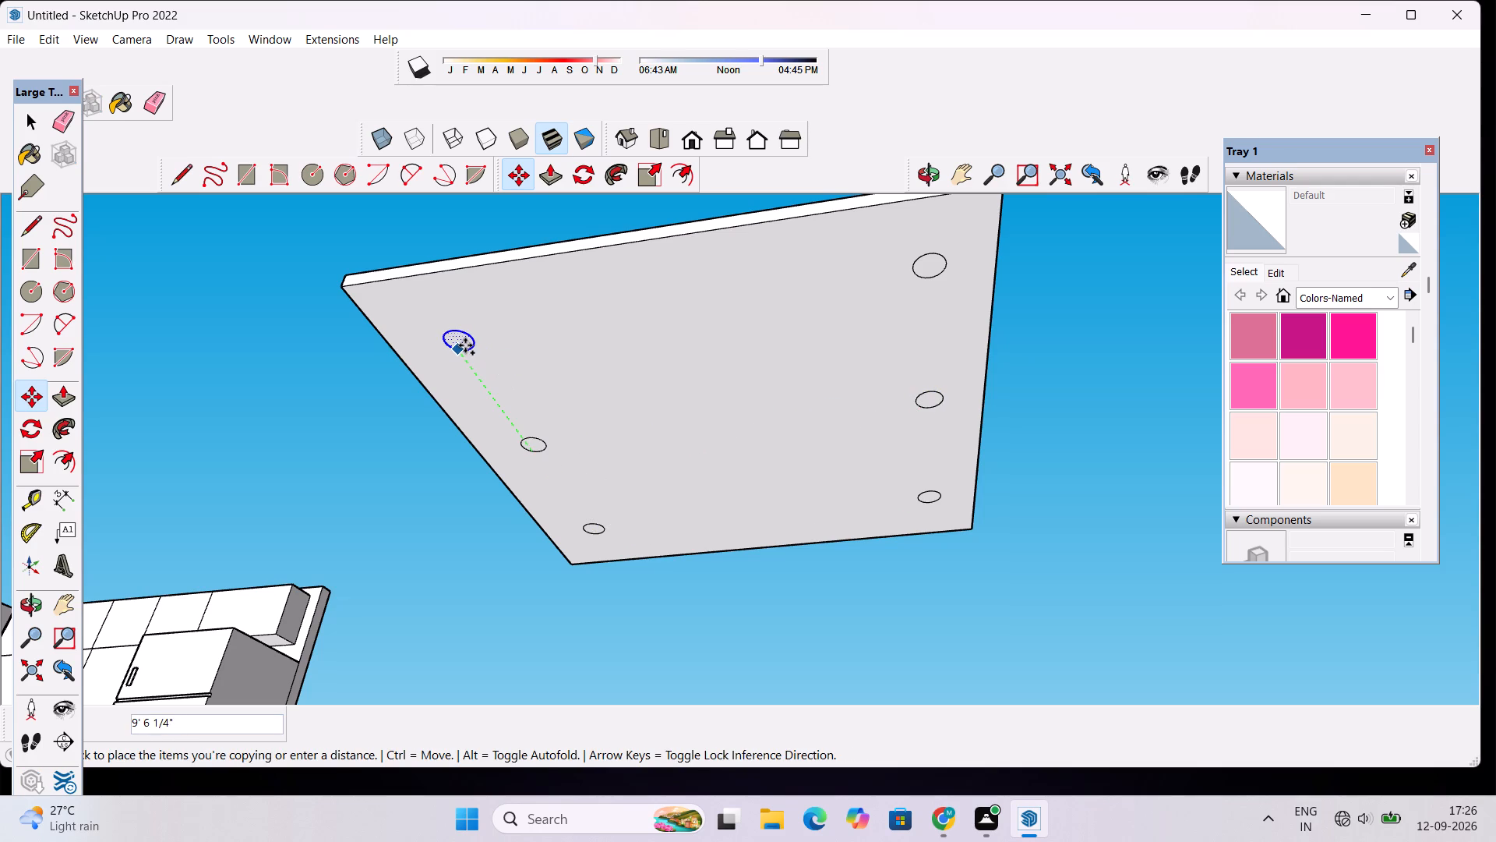
left_click(465, 345)
Examine the circle layout on the slab's underside from several angles, including the slab's position relative to the kitchen.
left_click(931, 176)
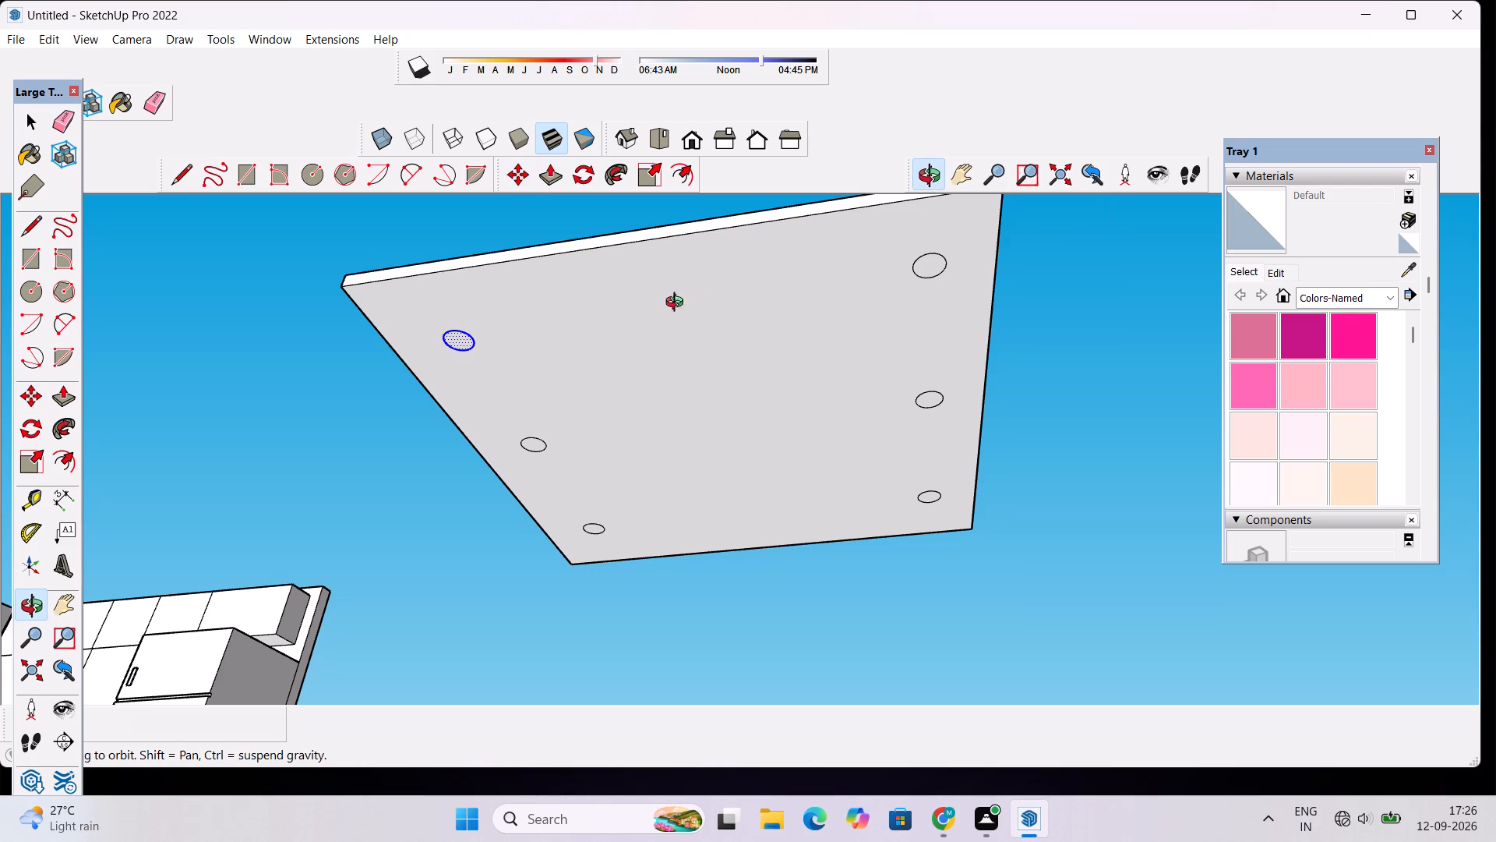
left_click_drag(678, 304, 782, 310)
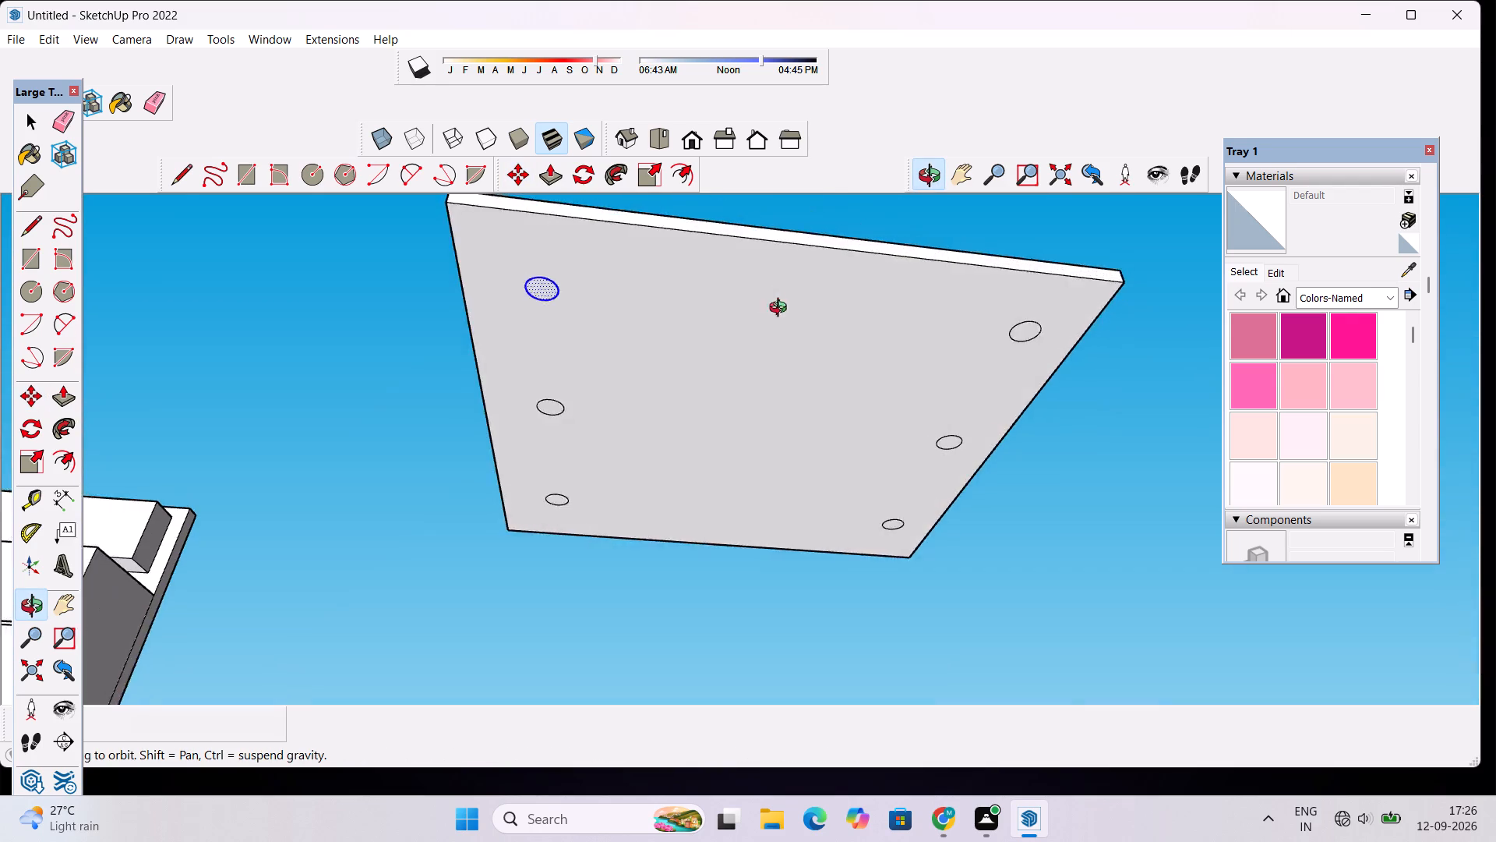
left_click_drag(782, 310, 742, 323)
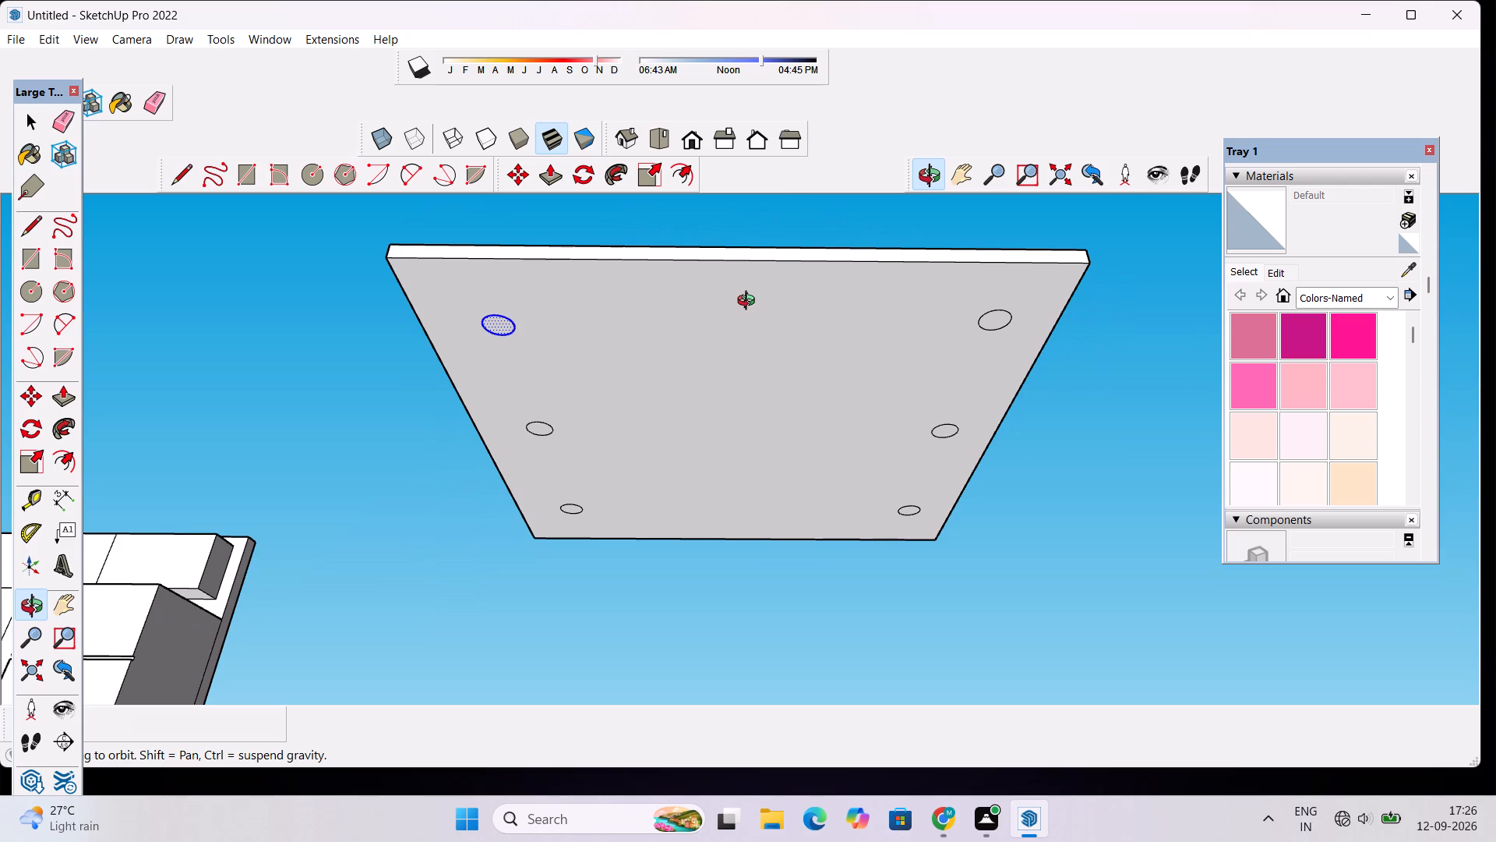
scroll(750, 302, "down", 3)
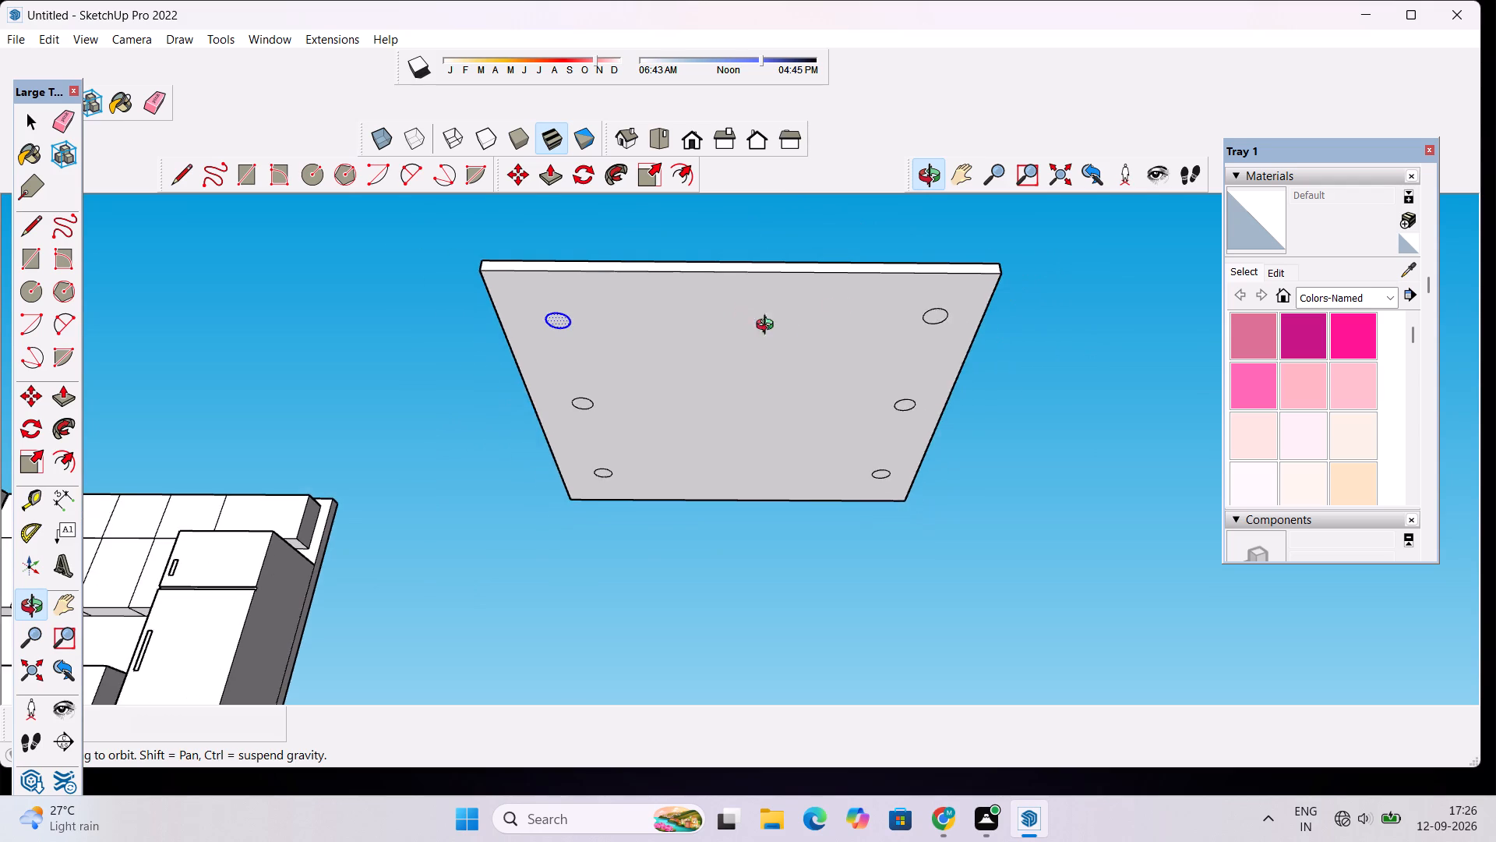
left_click_drag(849, 303, 498, 394)
left_click_drag(1049, 331, 890, 289)
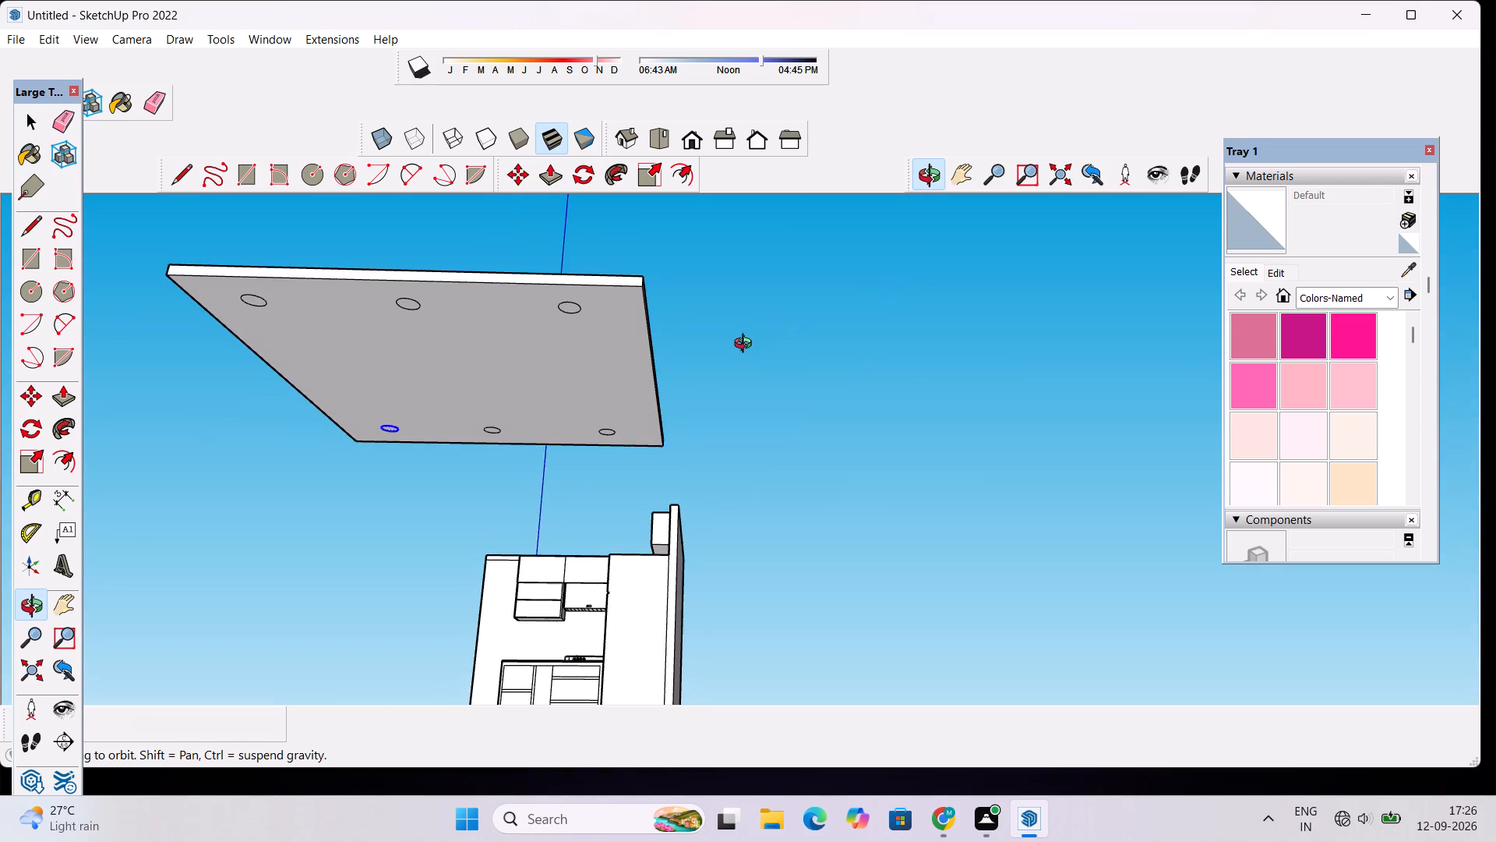
scroll(792, 357, "down", 7)
scroll(488, 280, "up", 4)
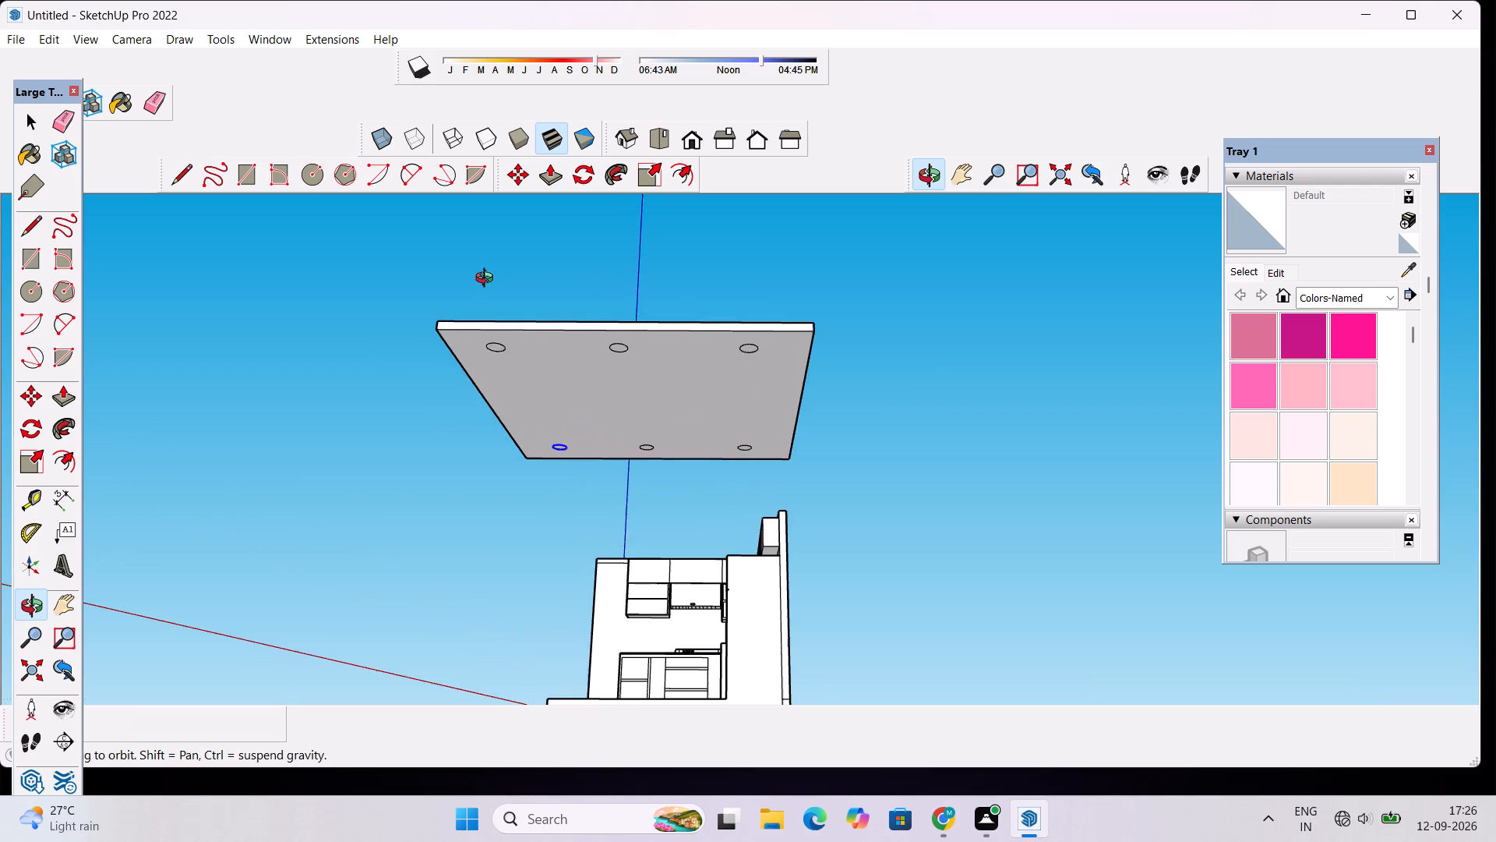
left_click_drag(446, 324, 829, 305)
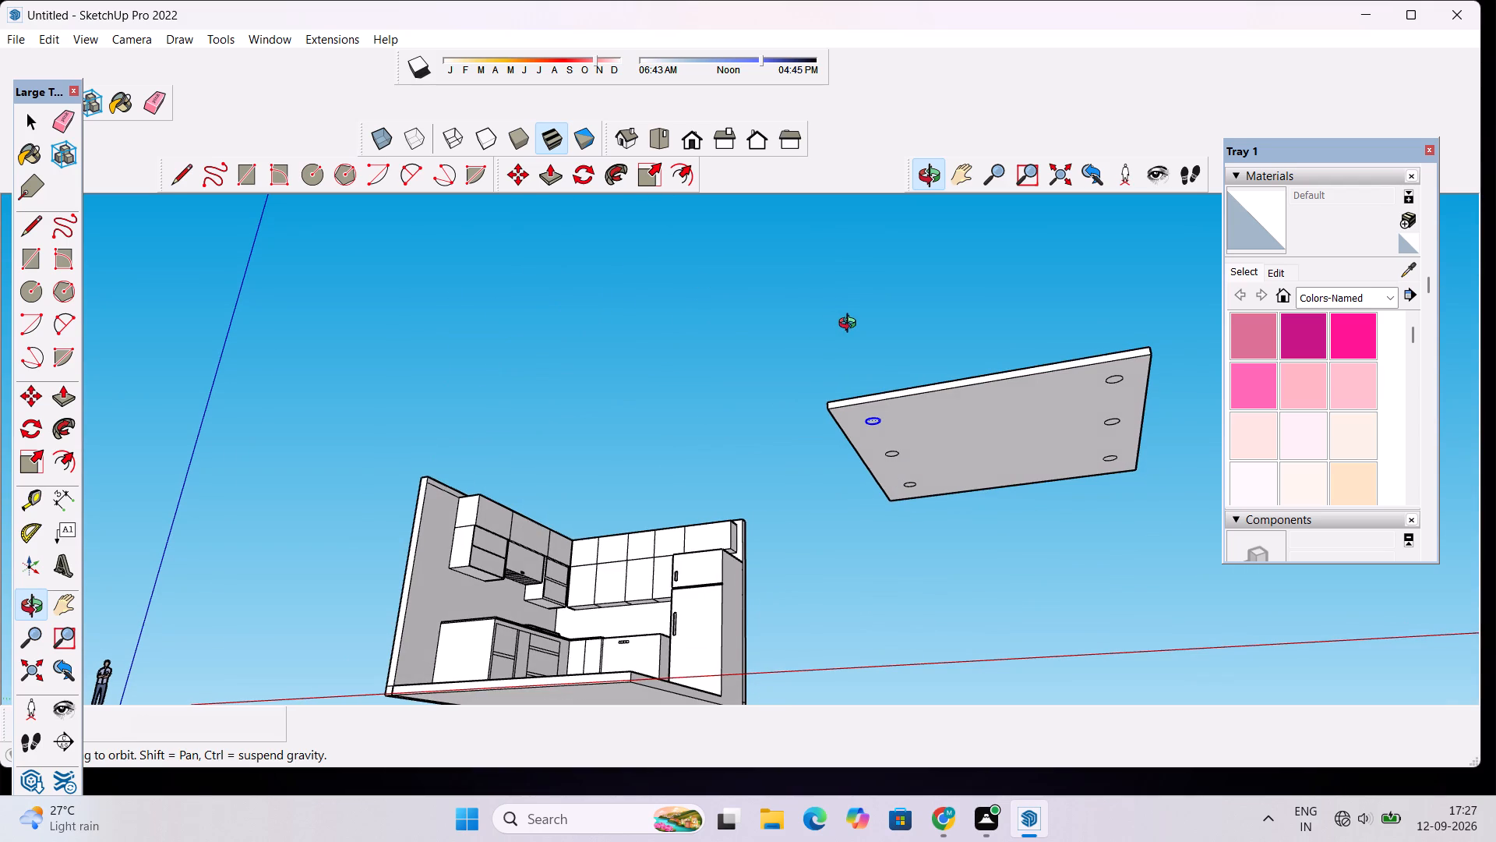
scroll(851, 325, "down", 3)
left_click_drag(953, 322, 726, 264, "shift")
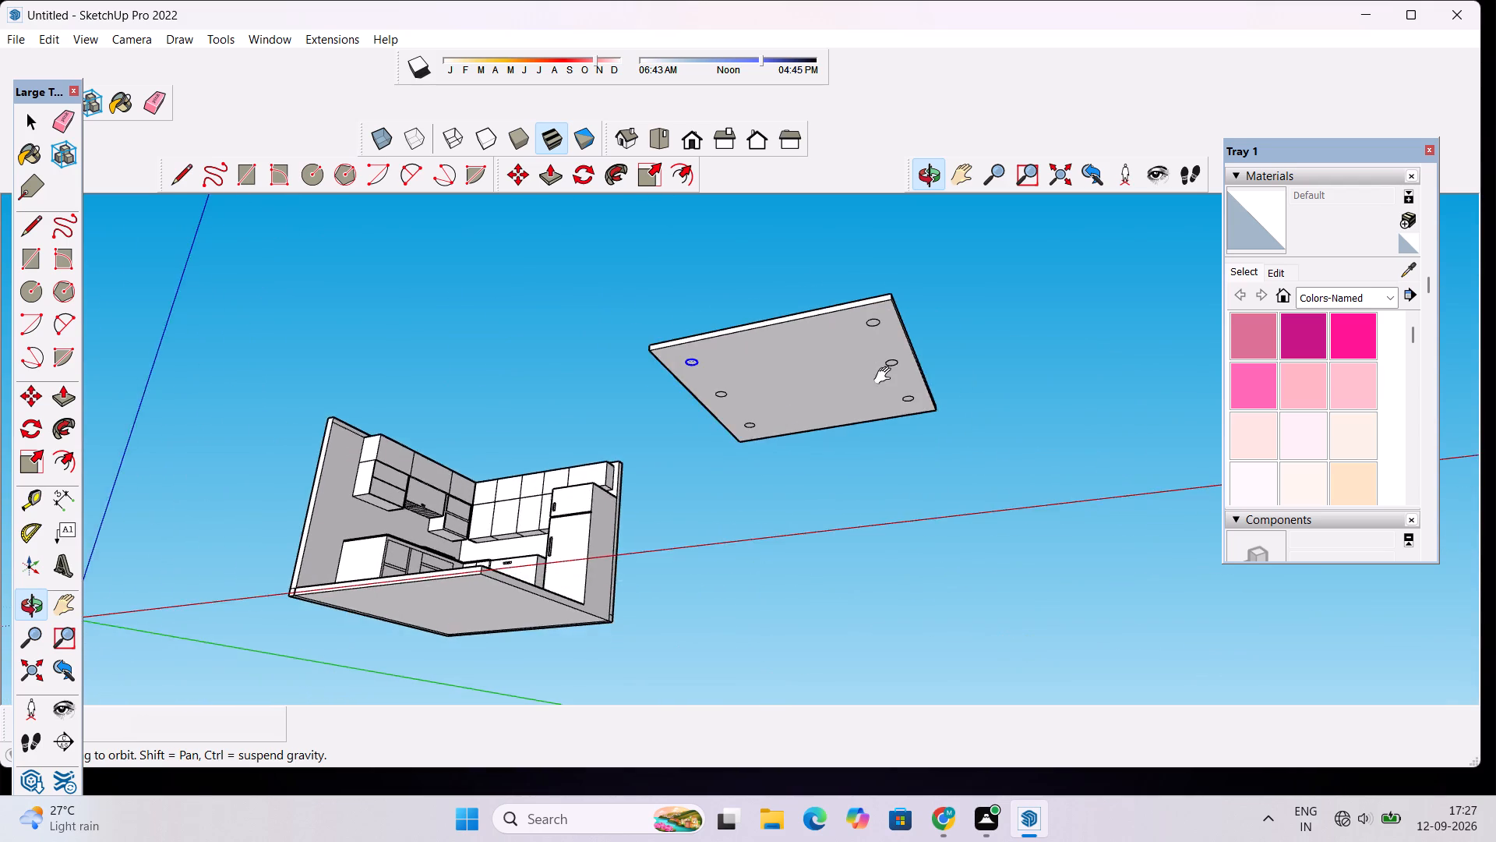
scroll(886, 376, "up", 4, "shift")
left_click_drag(721, 300, 832, 299)
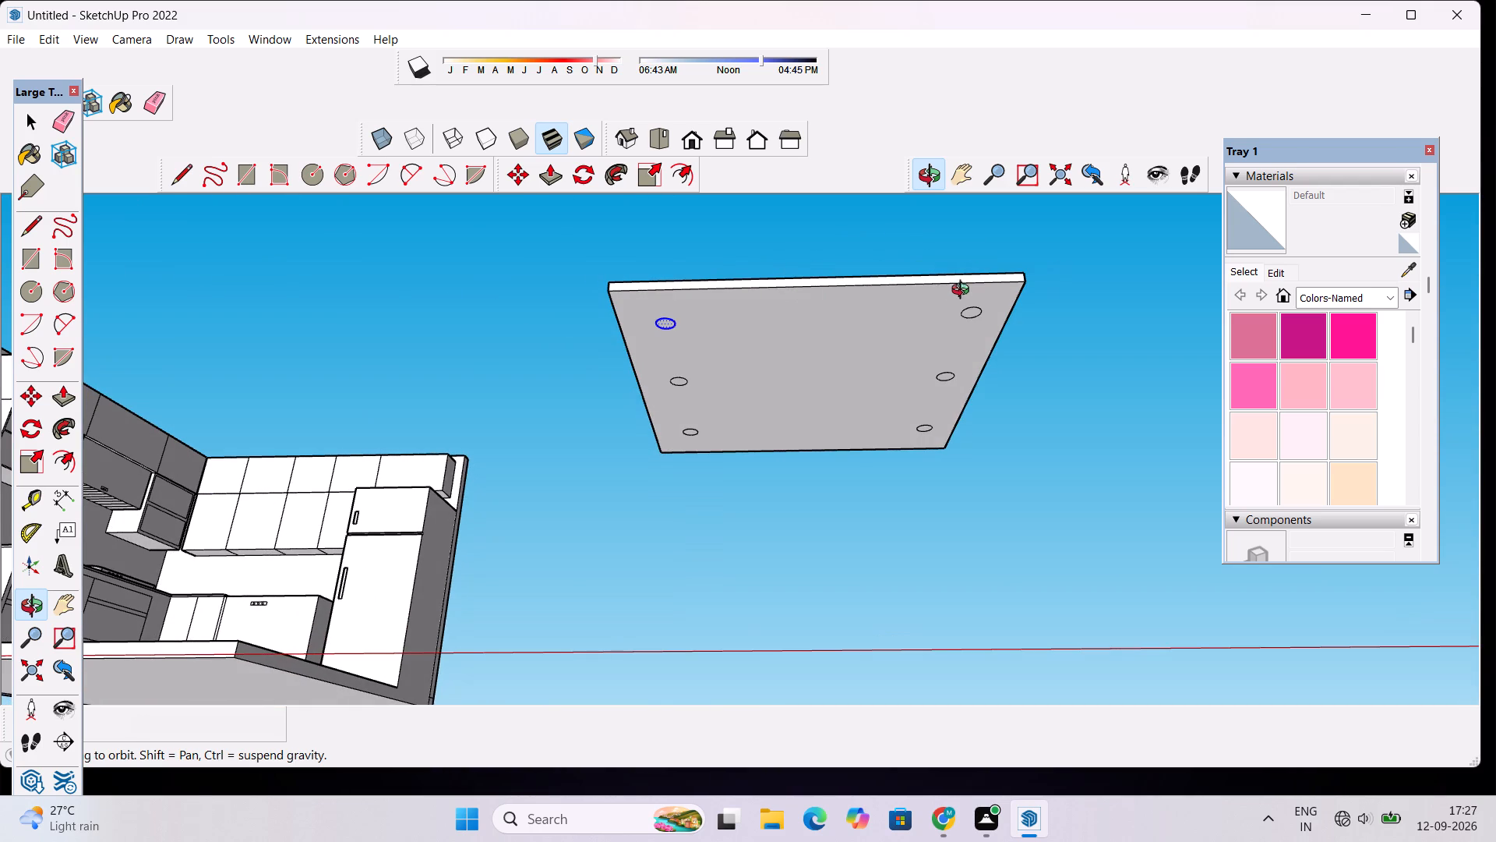
scroll(952, 298, "up", 4)
left_click_drag(898, 321, 862, 293, "shift")
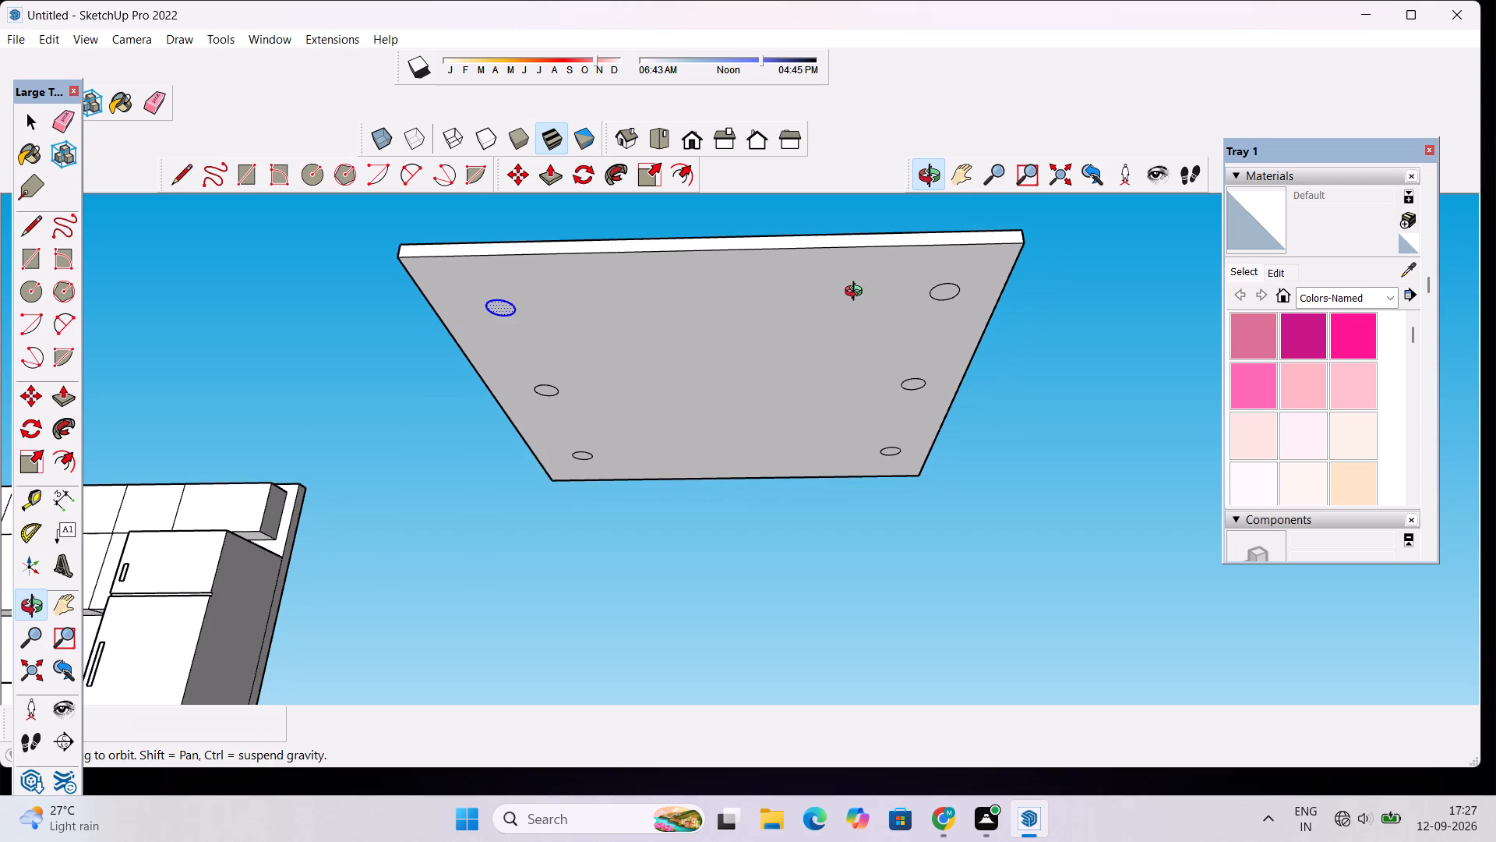
left_click_drag(793, 392, 777, 348)
Copy a corner circle about 11' 10" sideways to midway between the two rows, and copy that circle across near the slab's opposite edge.
key("space")
scroll(516, 292, "down", 3)
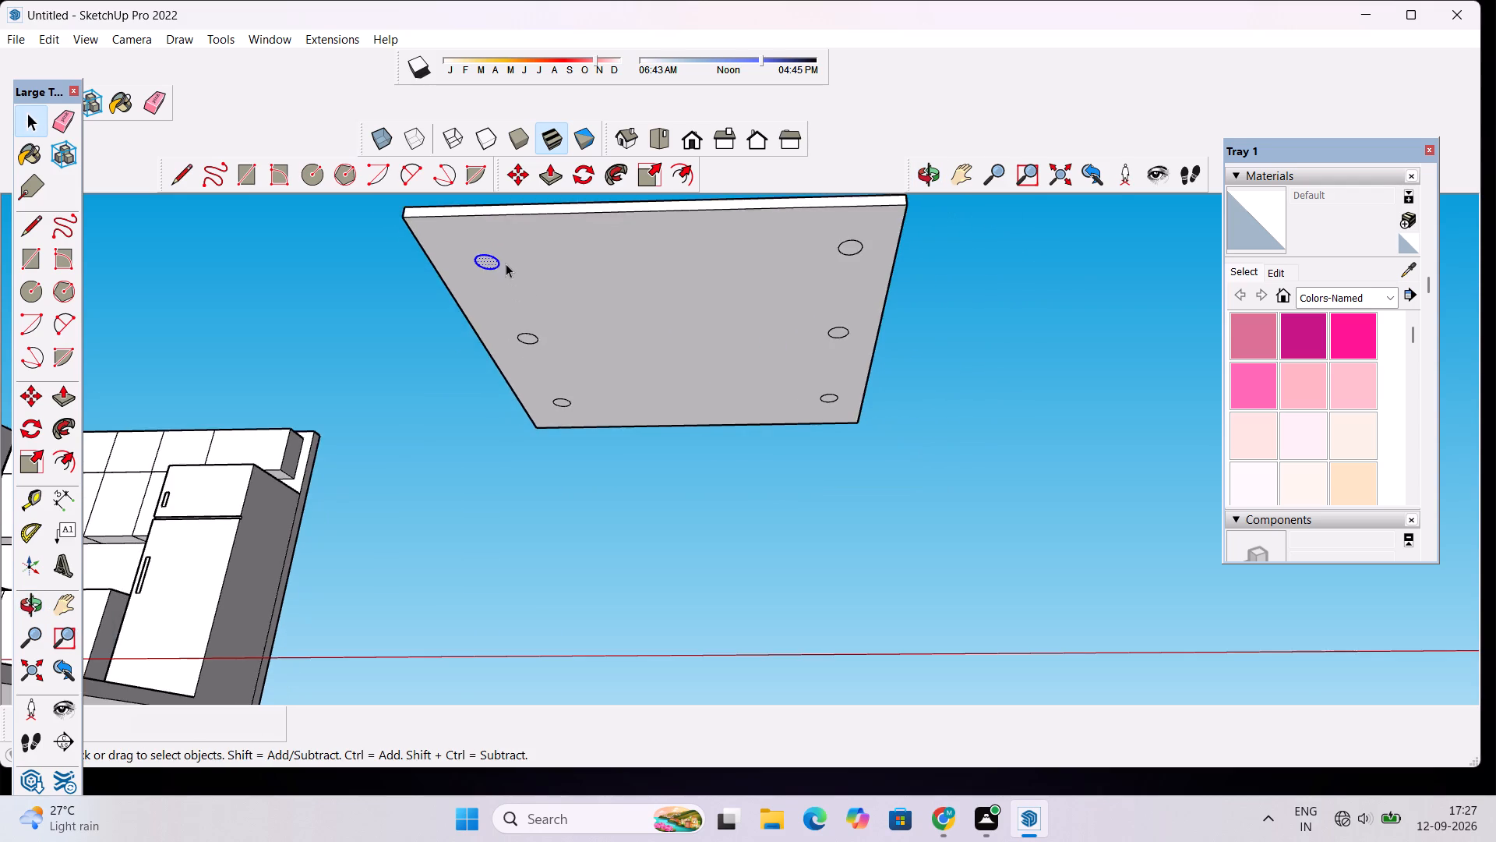
scroll(506, 264, "up", 5)
key("m")
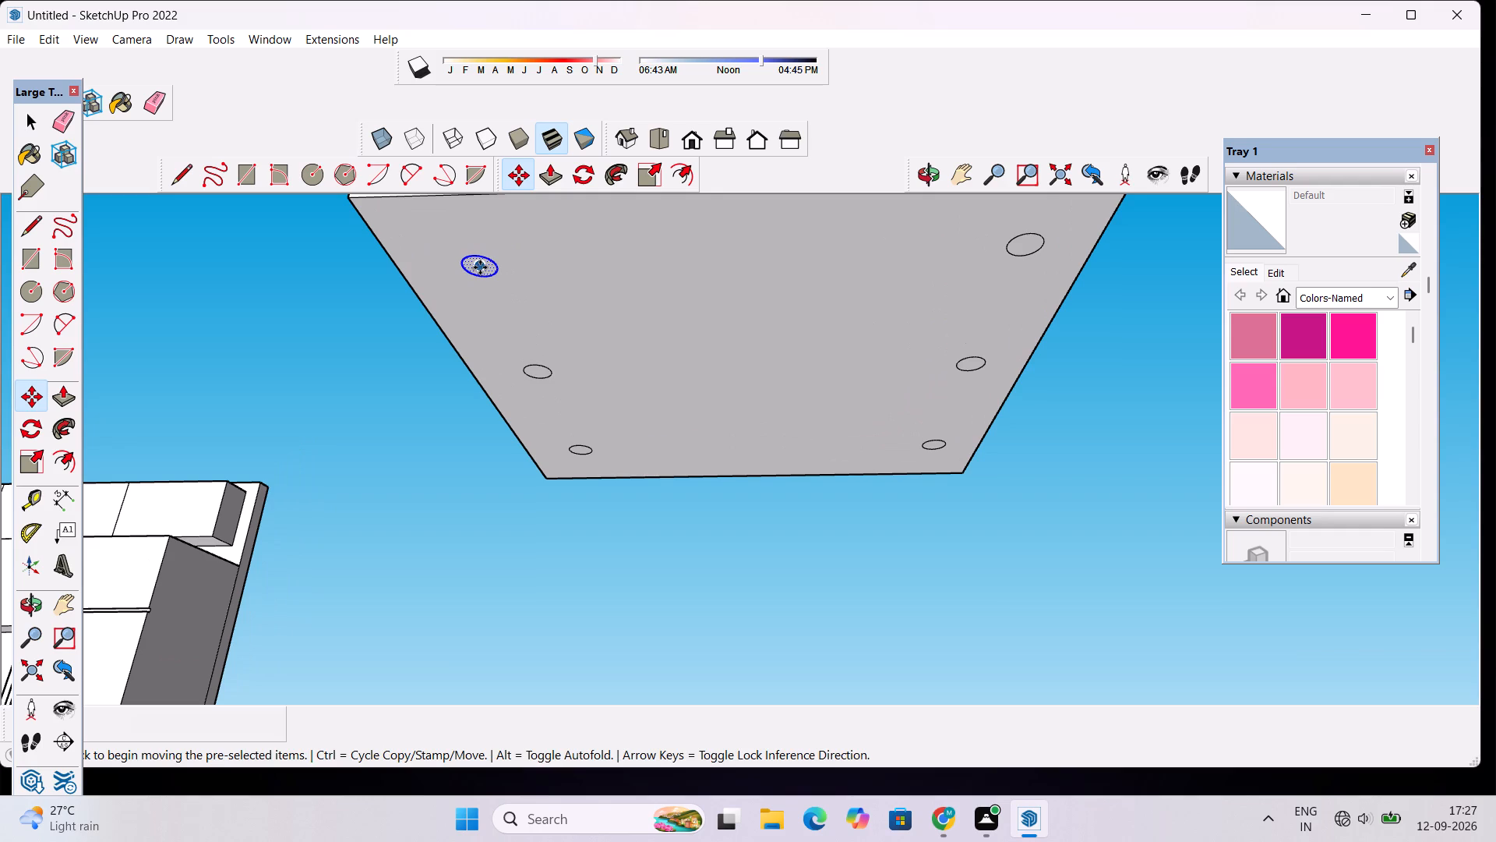
left_click(480, 267)
scroll(693, 272, "down", 5)
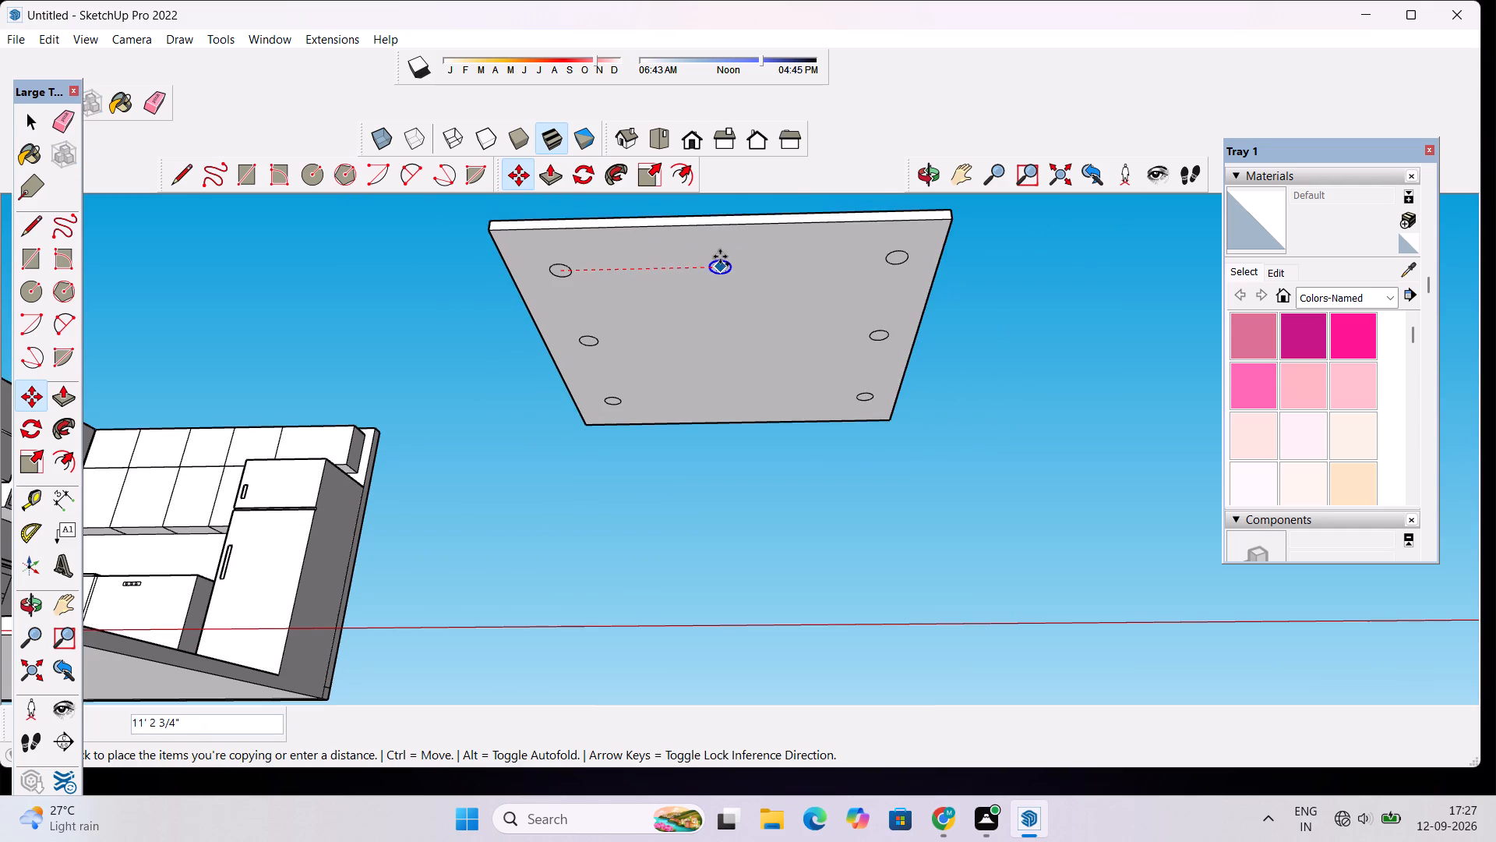
scroll(722, 254, "up", 4)
left_click(727, 249)
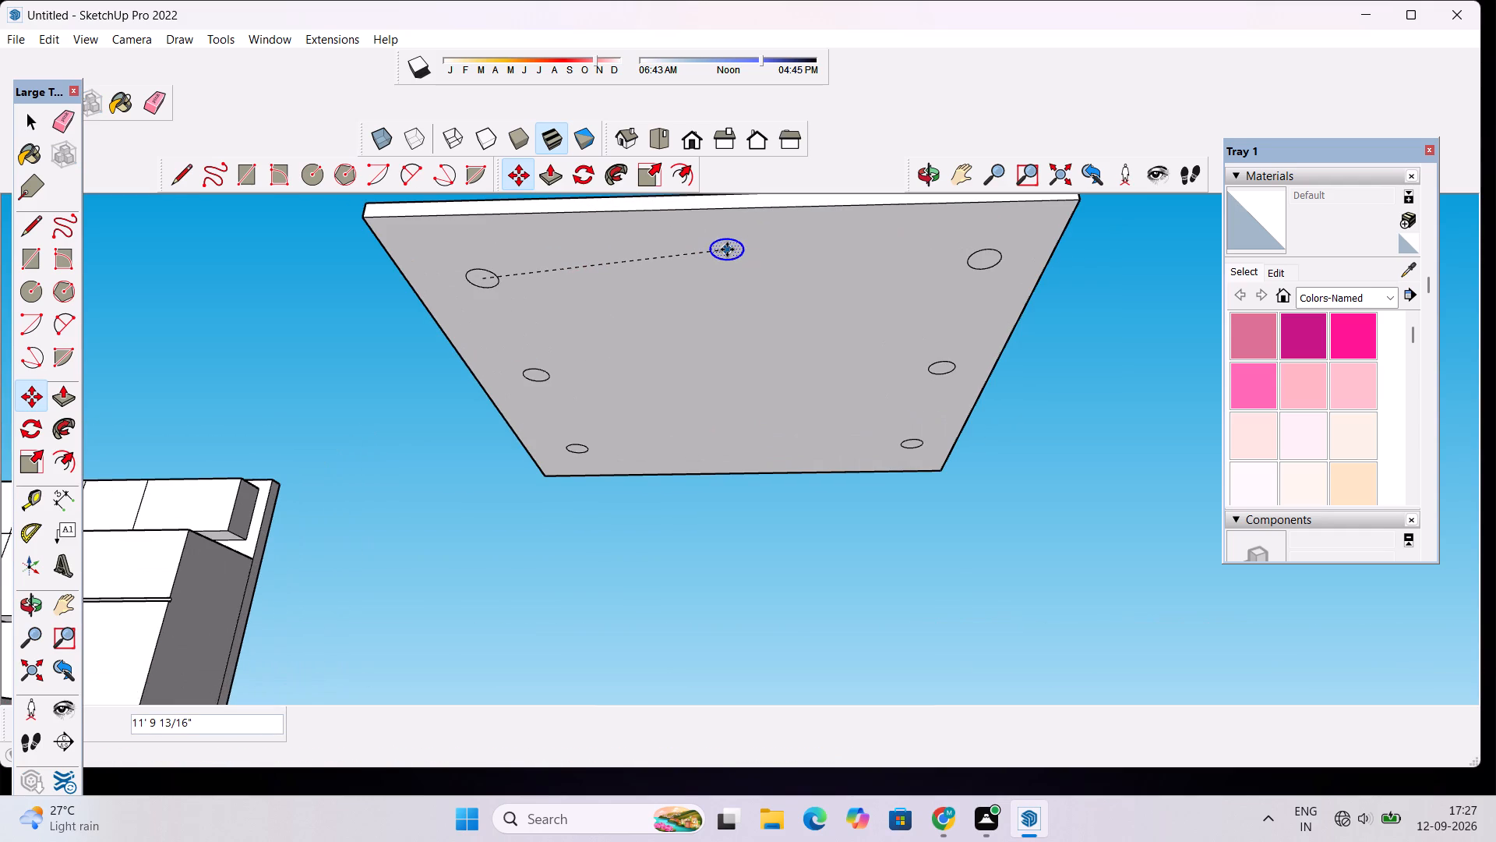
left_click(729, 251)
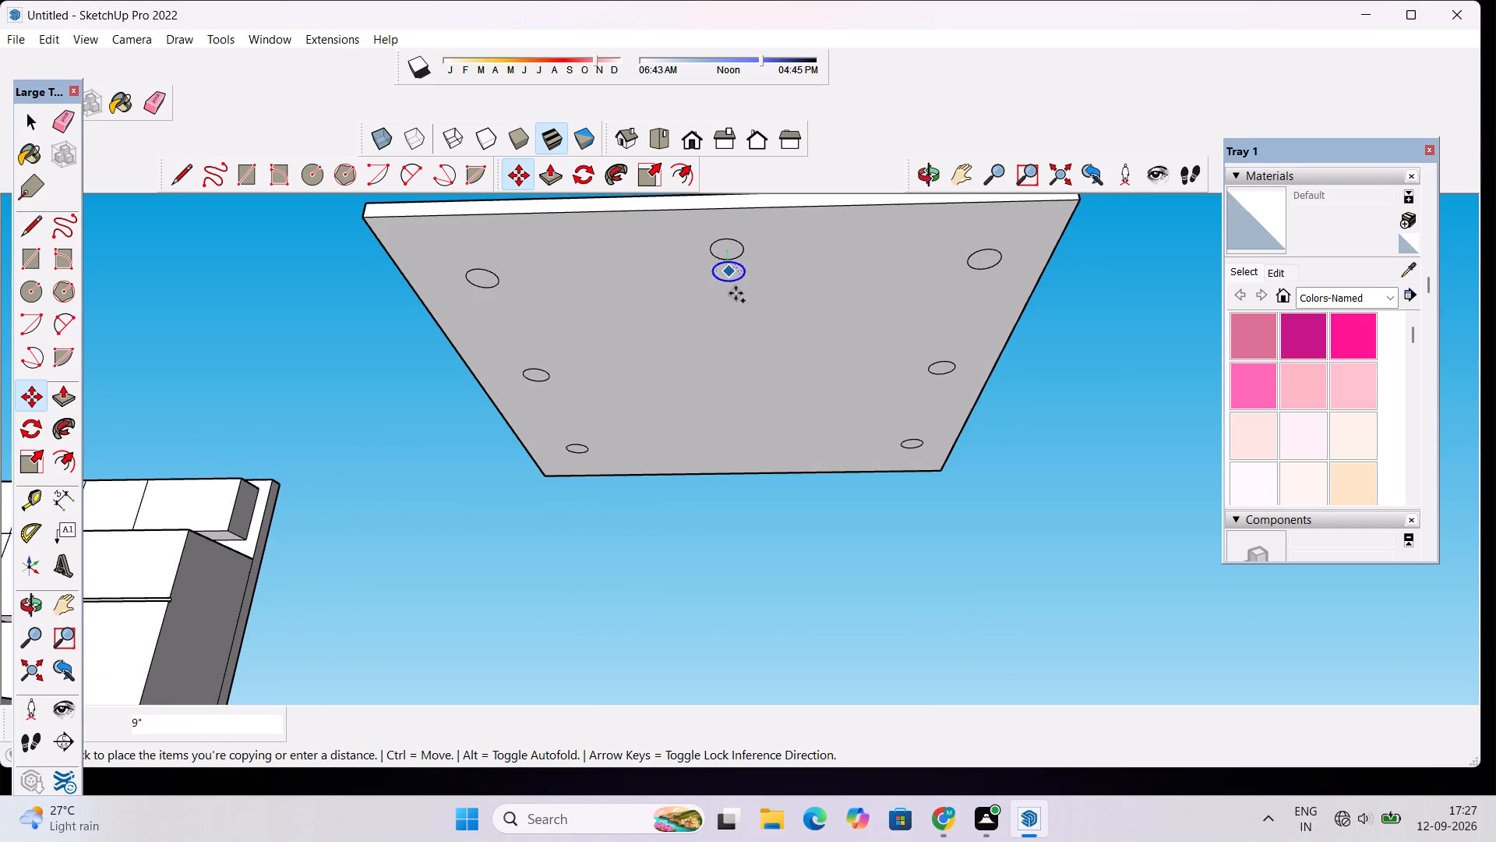
scroll(753, 444, "up", 8)
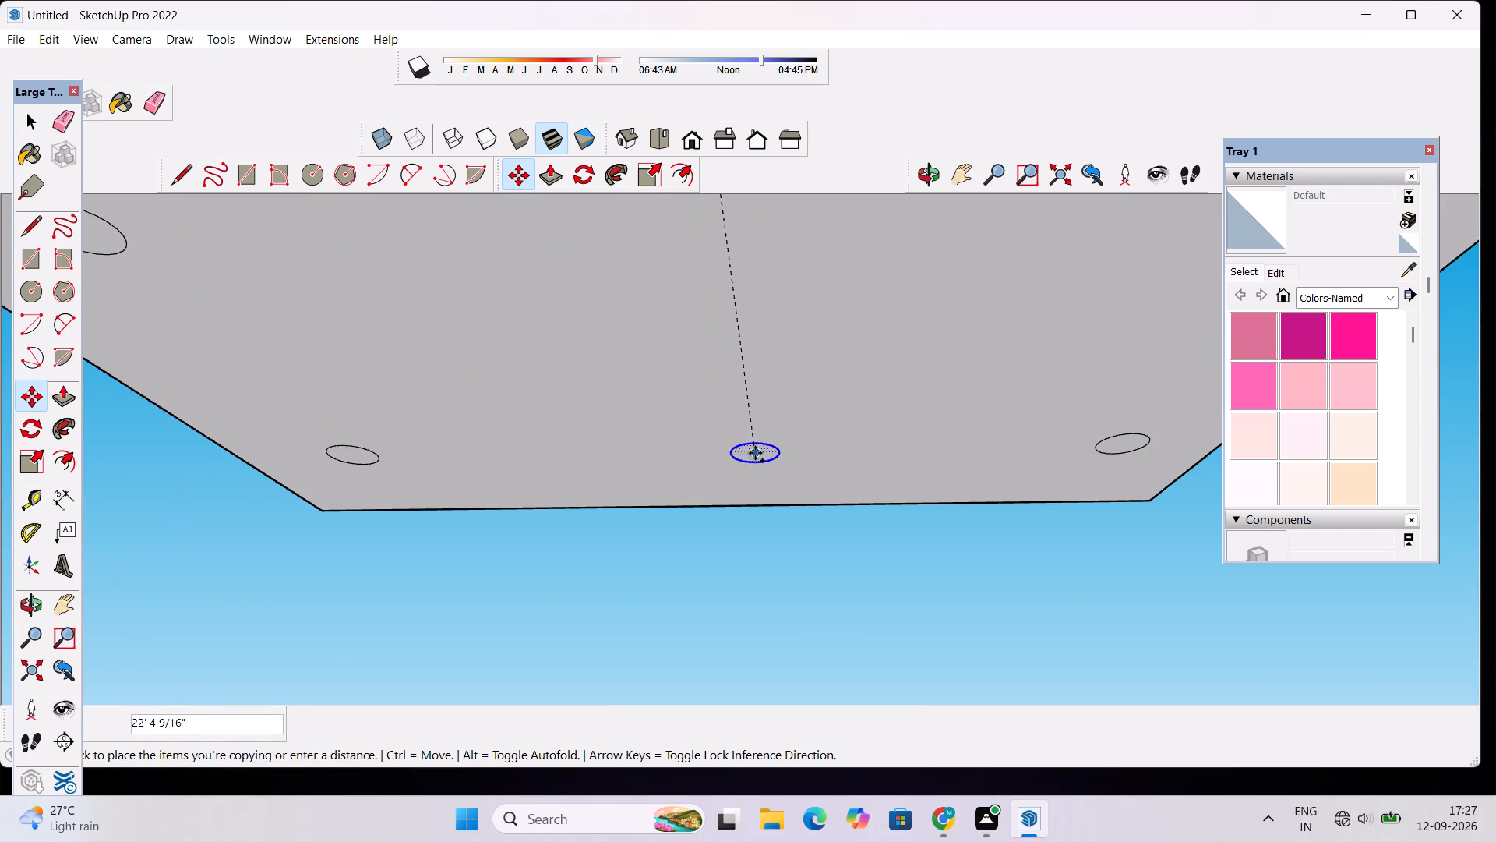
left_click(750, 479)
Draw a rectangle about 16' 6" by 14' in the middle of the slab's underside, inside the ring of circles.
scroll(745, 479, "down", 7)
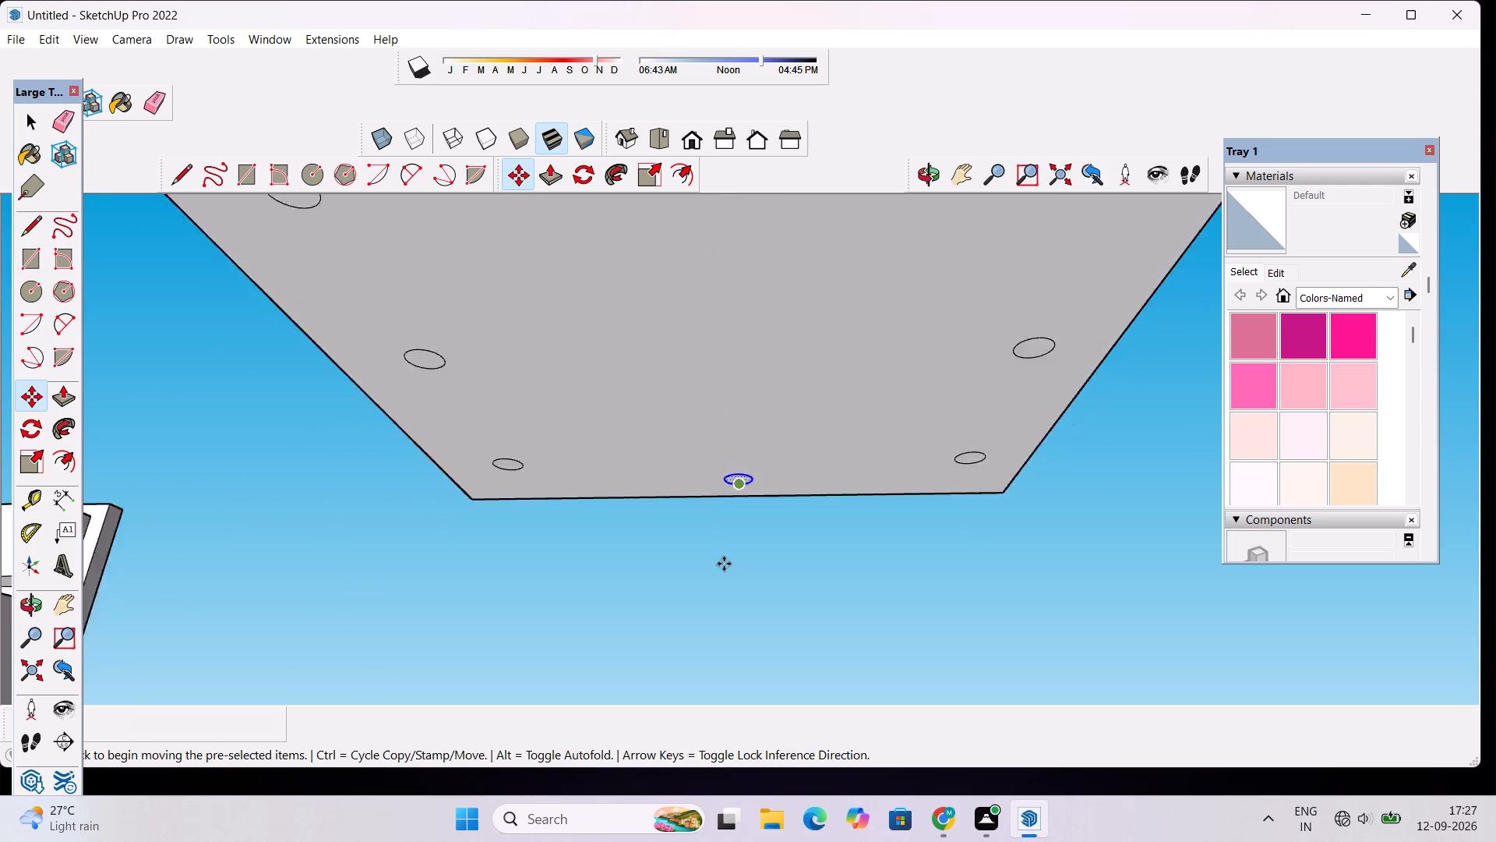
scroll(724, 564, "down", 6)
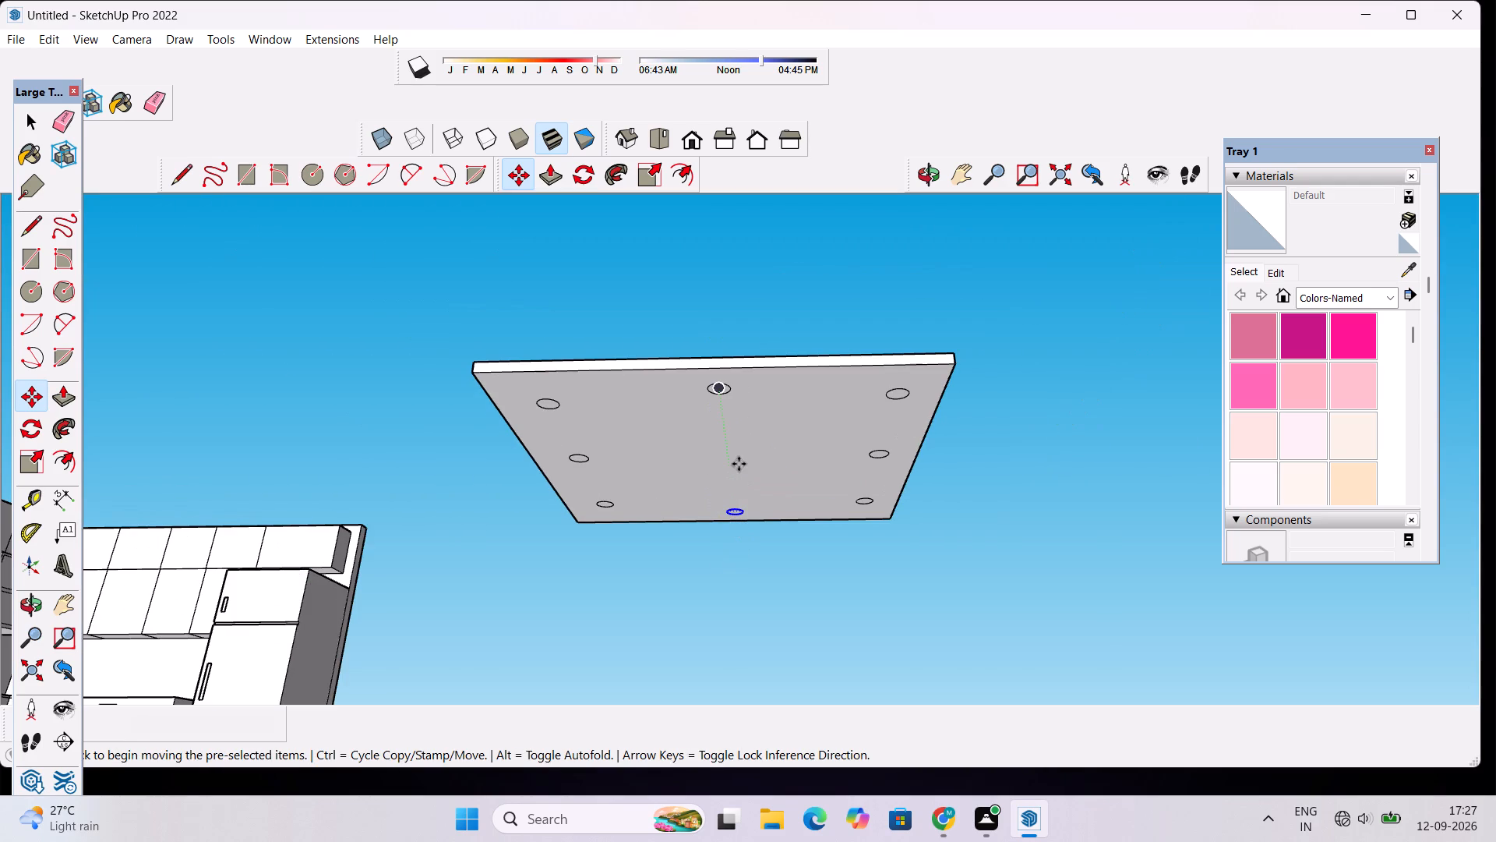
key("space")
type("r")
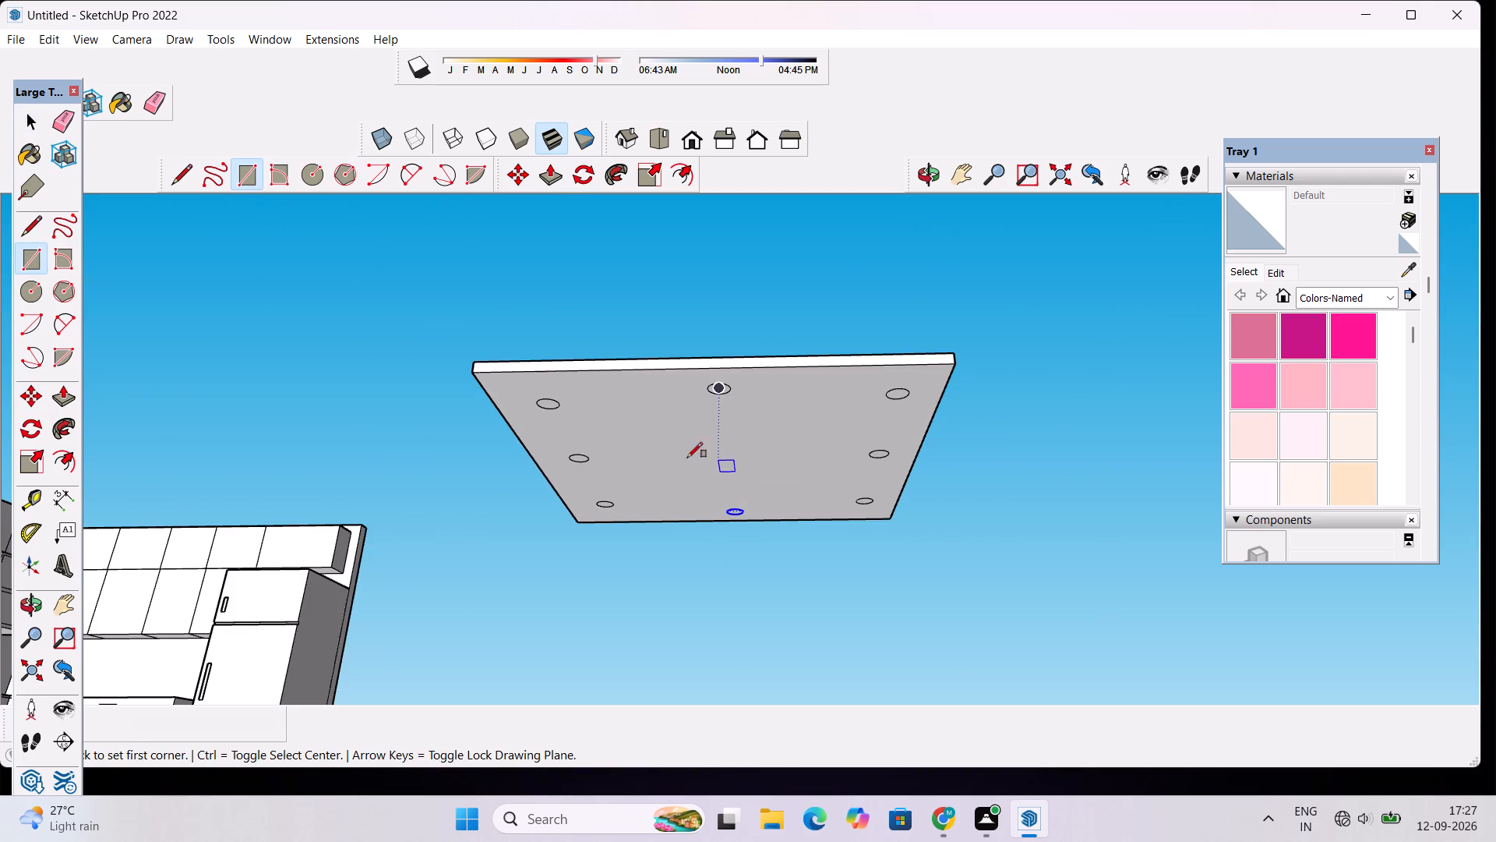
scroll(717, 421, "down", 5)
left_click(934, 168)
left_click_drag(811, 444, 834, 278)
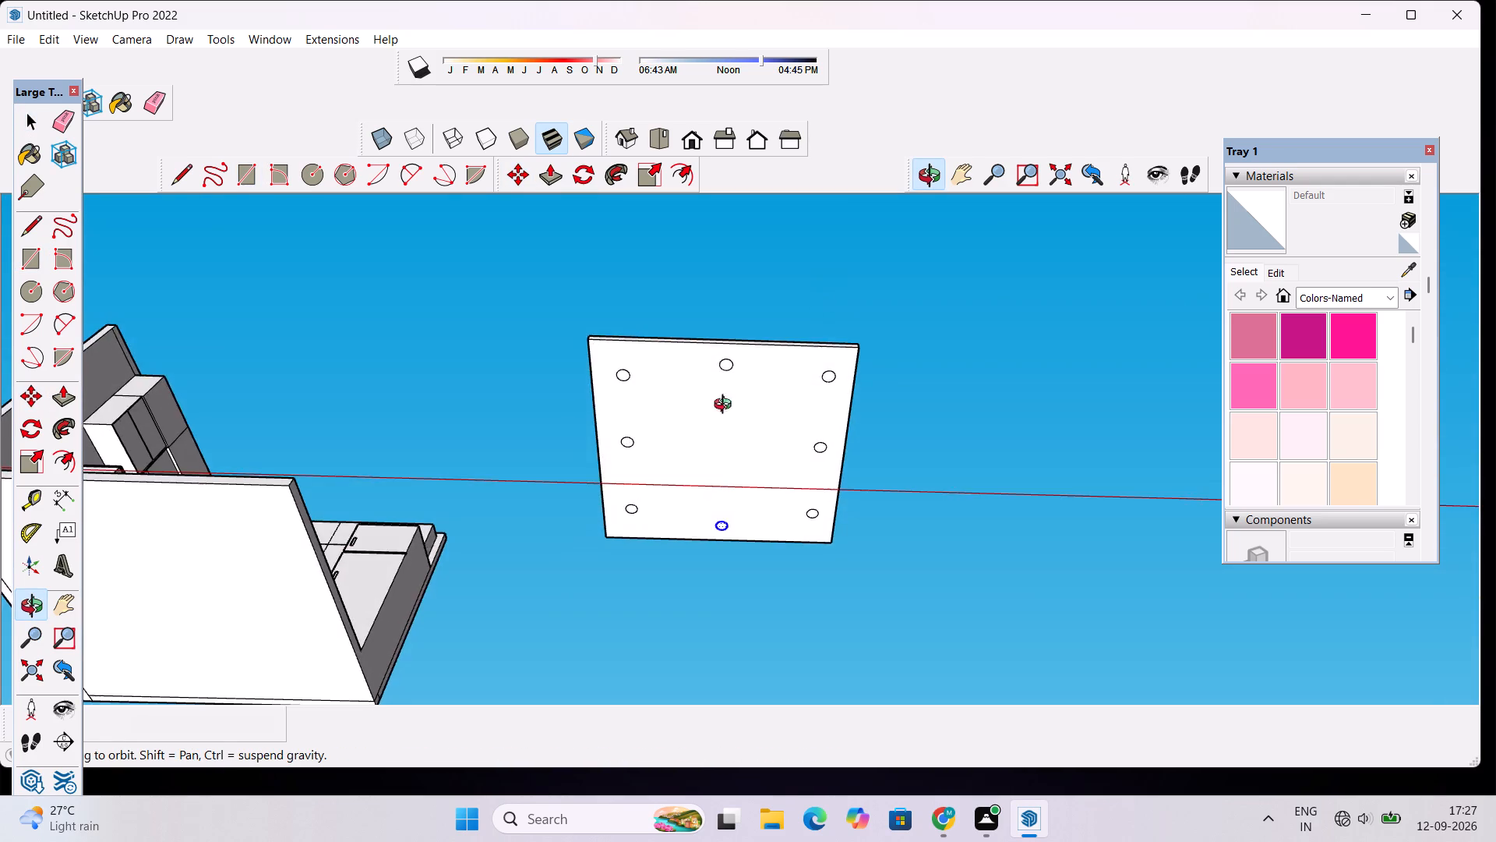
scroll(690, 417, "up", 5)
left_click_drag(760, 393, 729, 278)
scroll(694, 364, "up", 2)
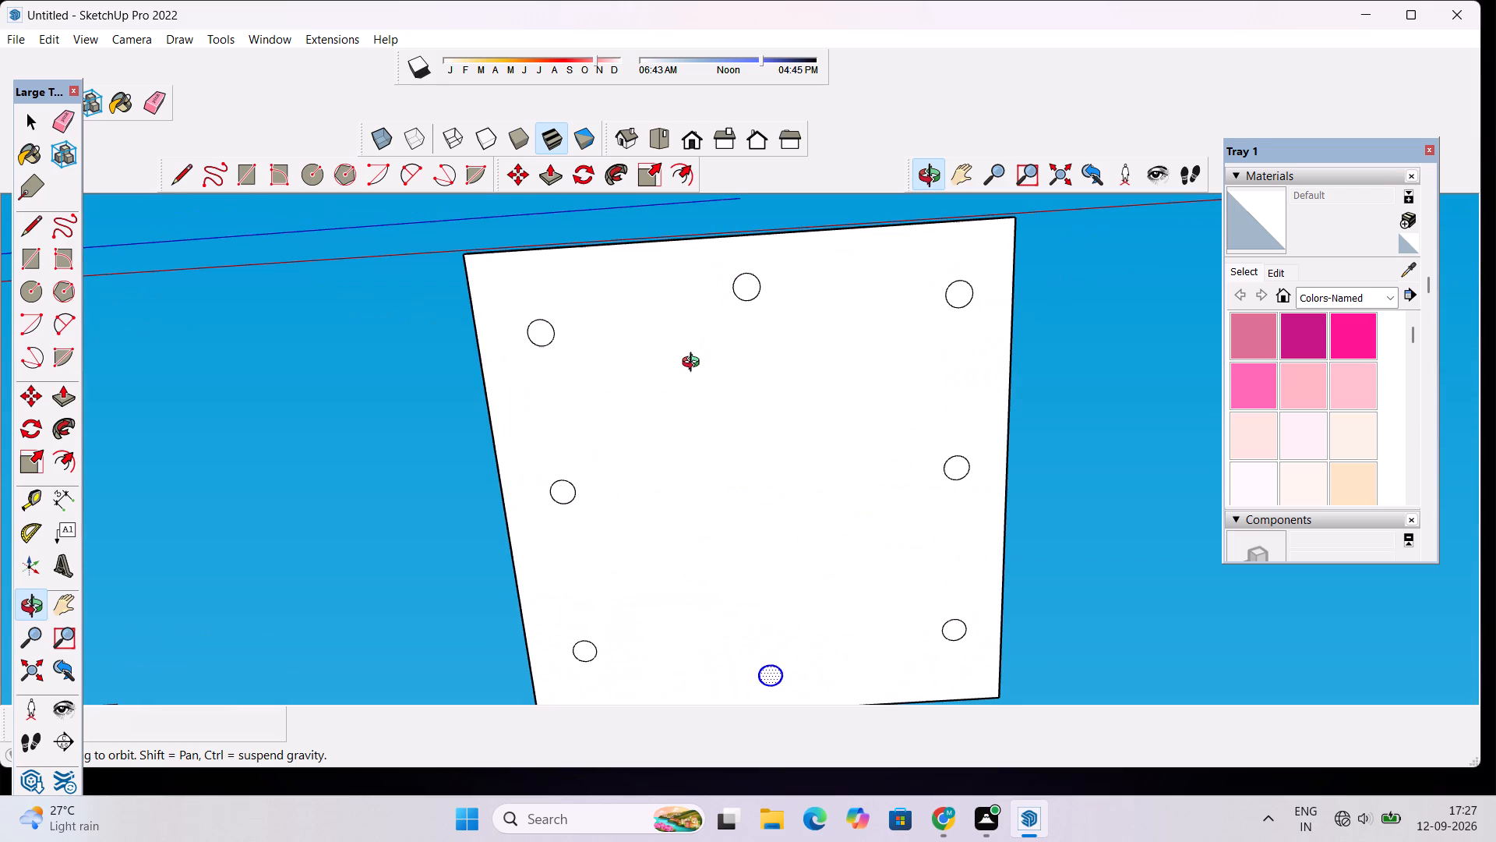
key("space")
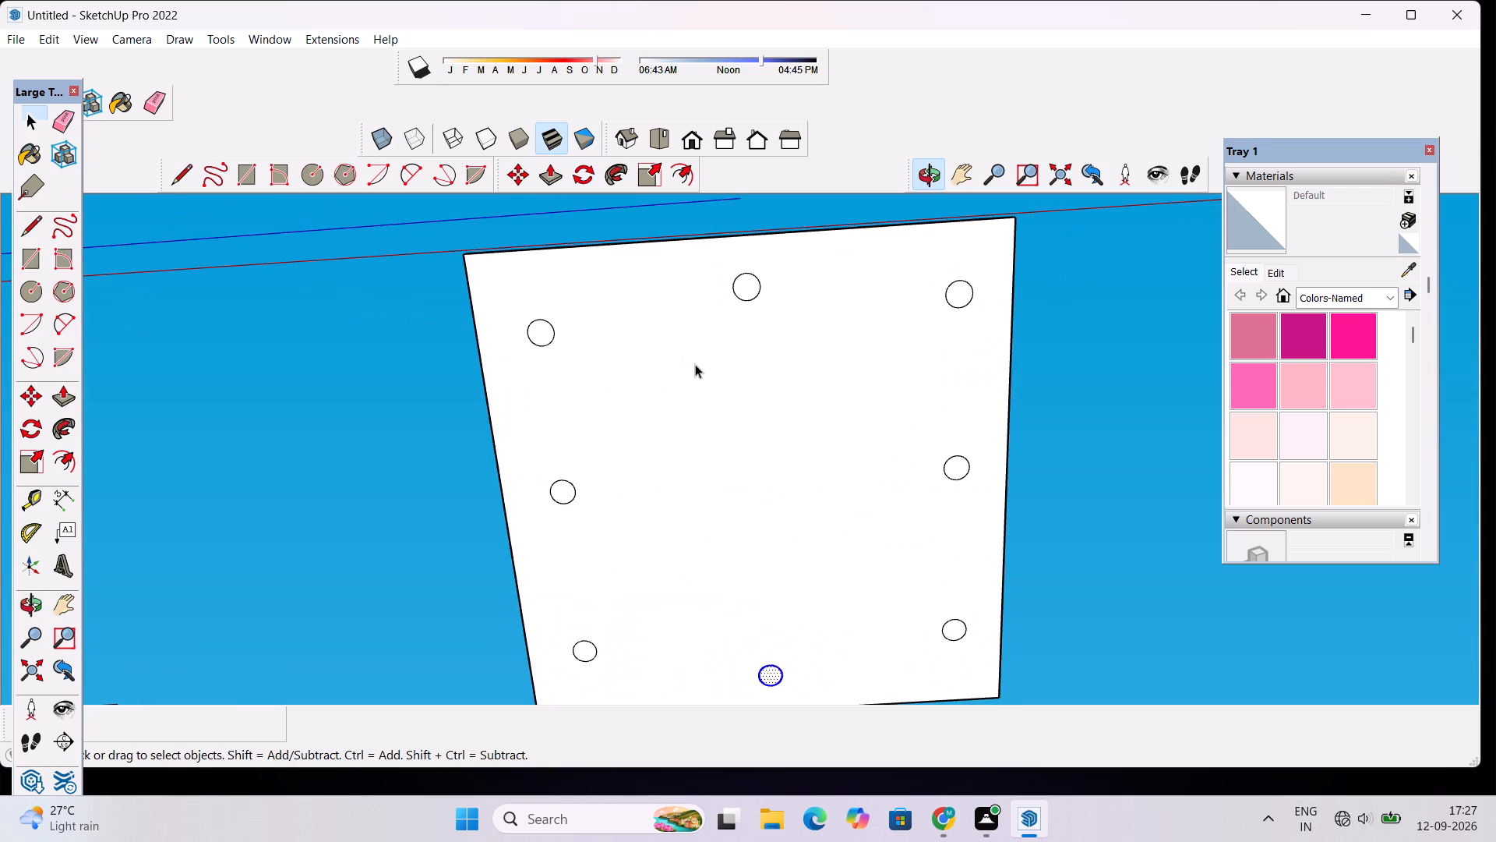
type("r")
scroll(660, 381, "down", 3)
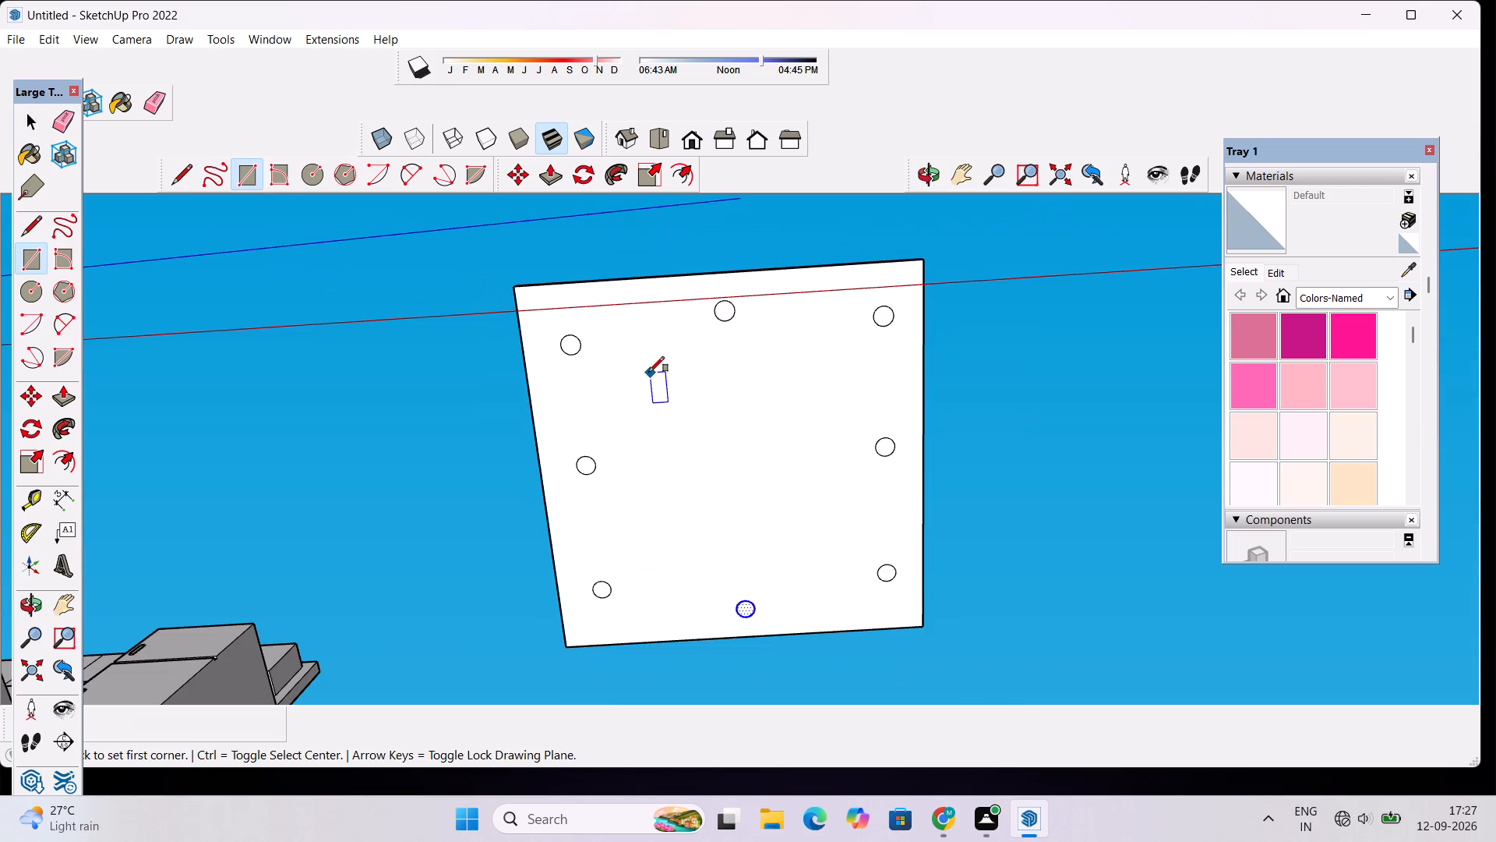
left_click(647, 366)
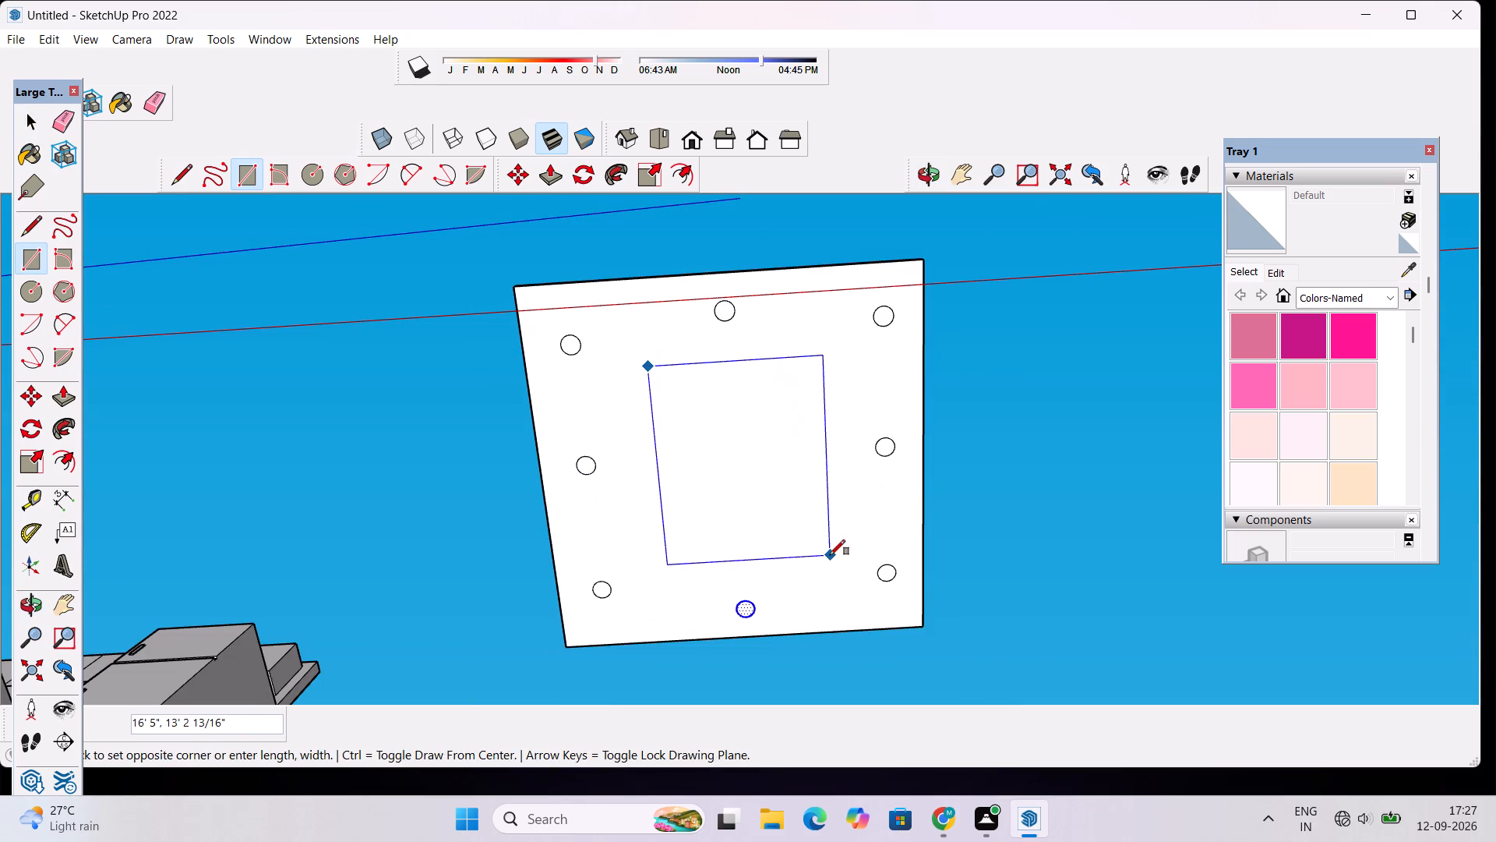
left_click(839, 555)
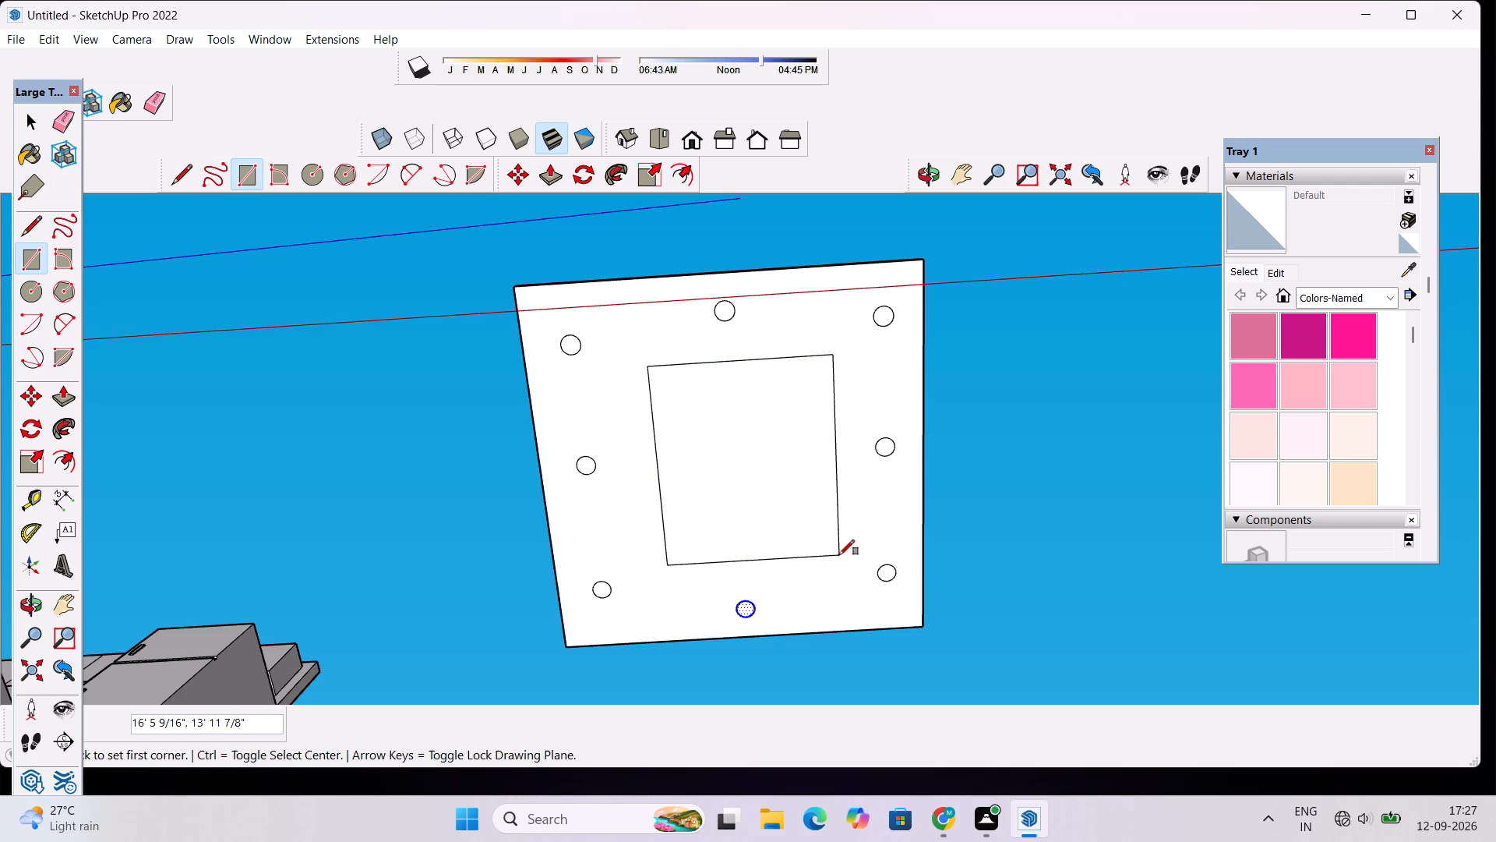
key("space")
Round two adjacent corners of the central rectangle with tangent two-point arcs, trimming the sharp corners.
scroll(658, 433, "up", 1)
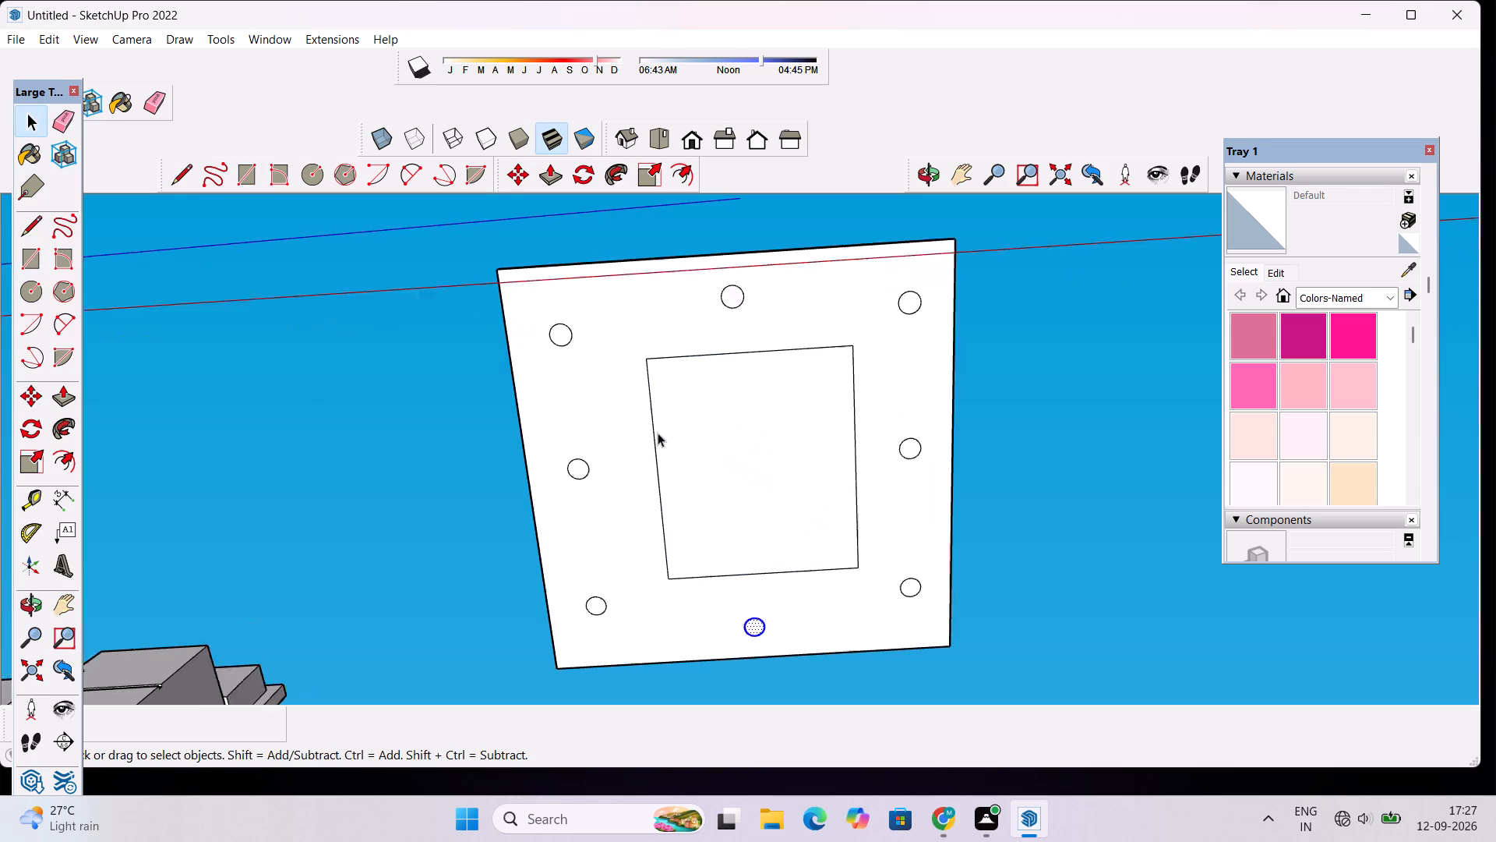
scroll(658, 433, "up", 1)
left_click(65, 331)
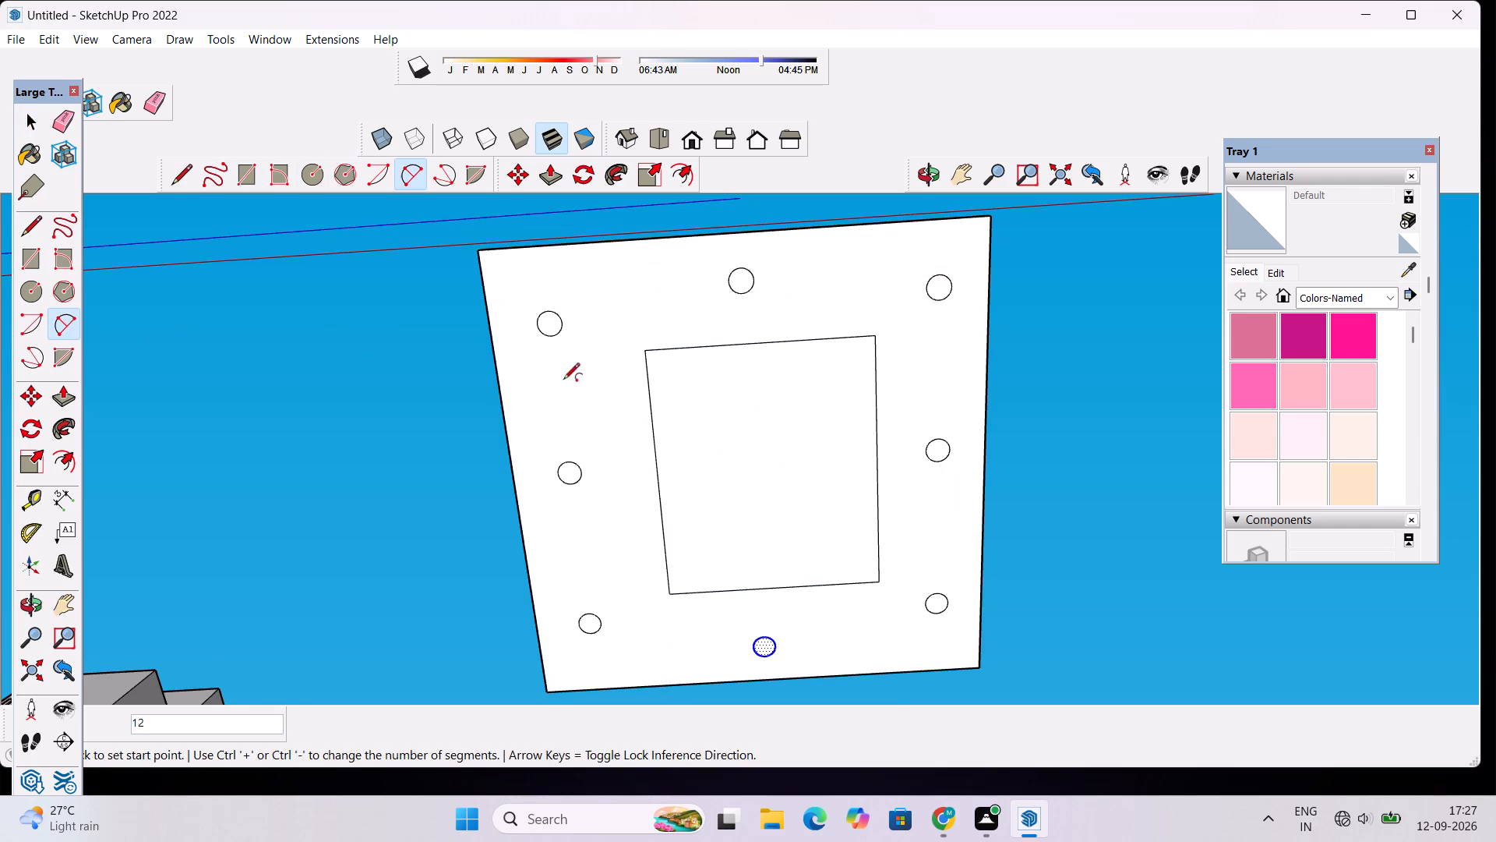
left_click(648, 389)
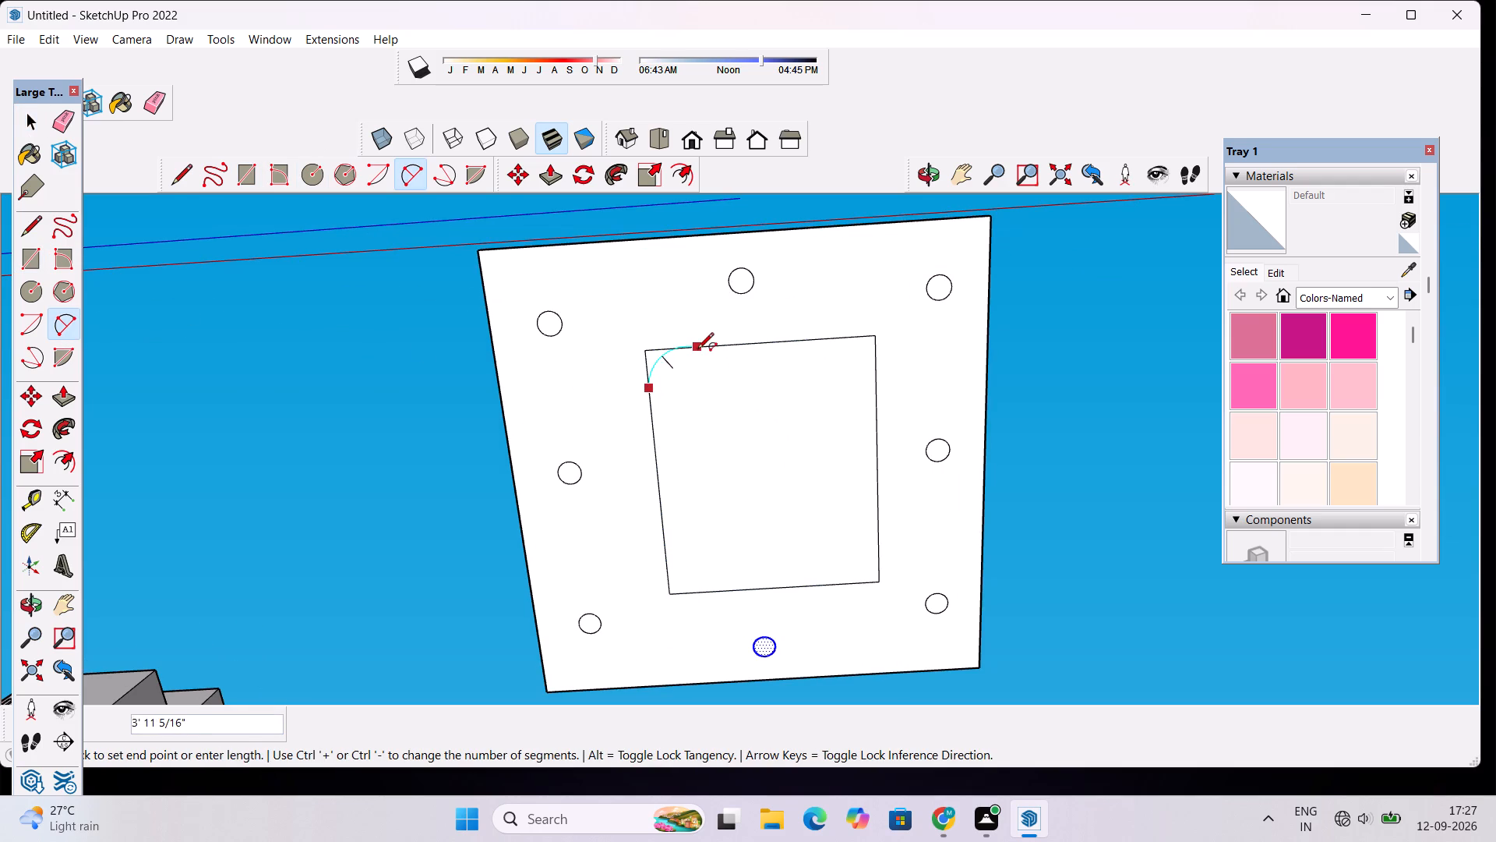
double_click(680, 353)
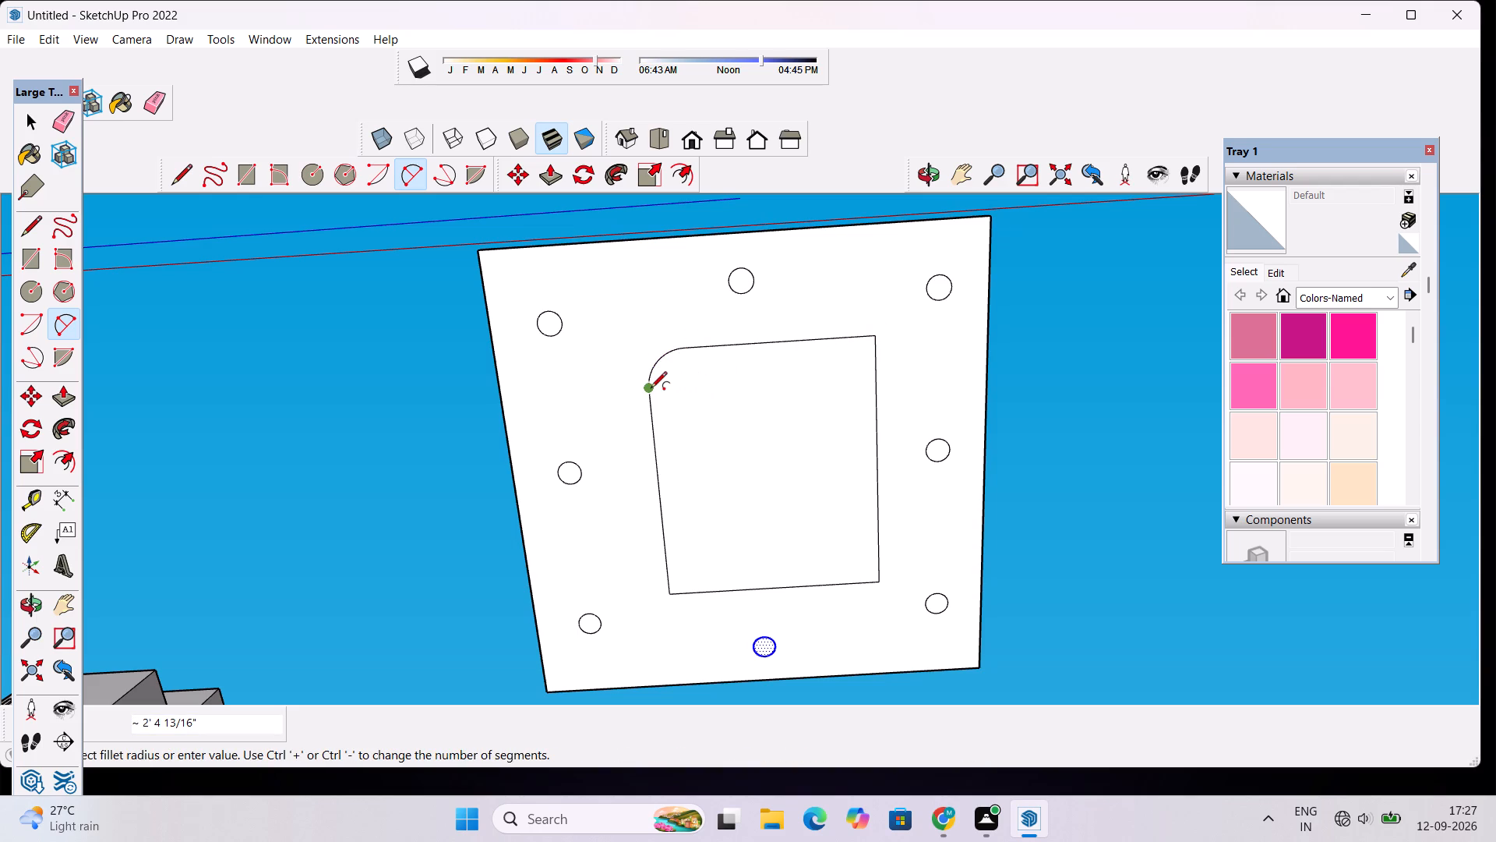
left_click(875, 373)
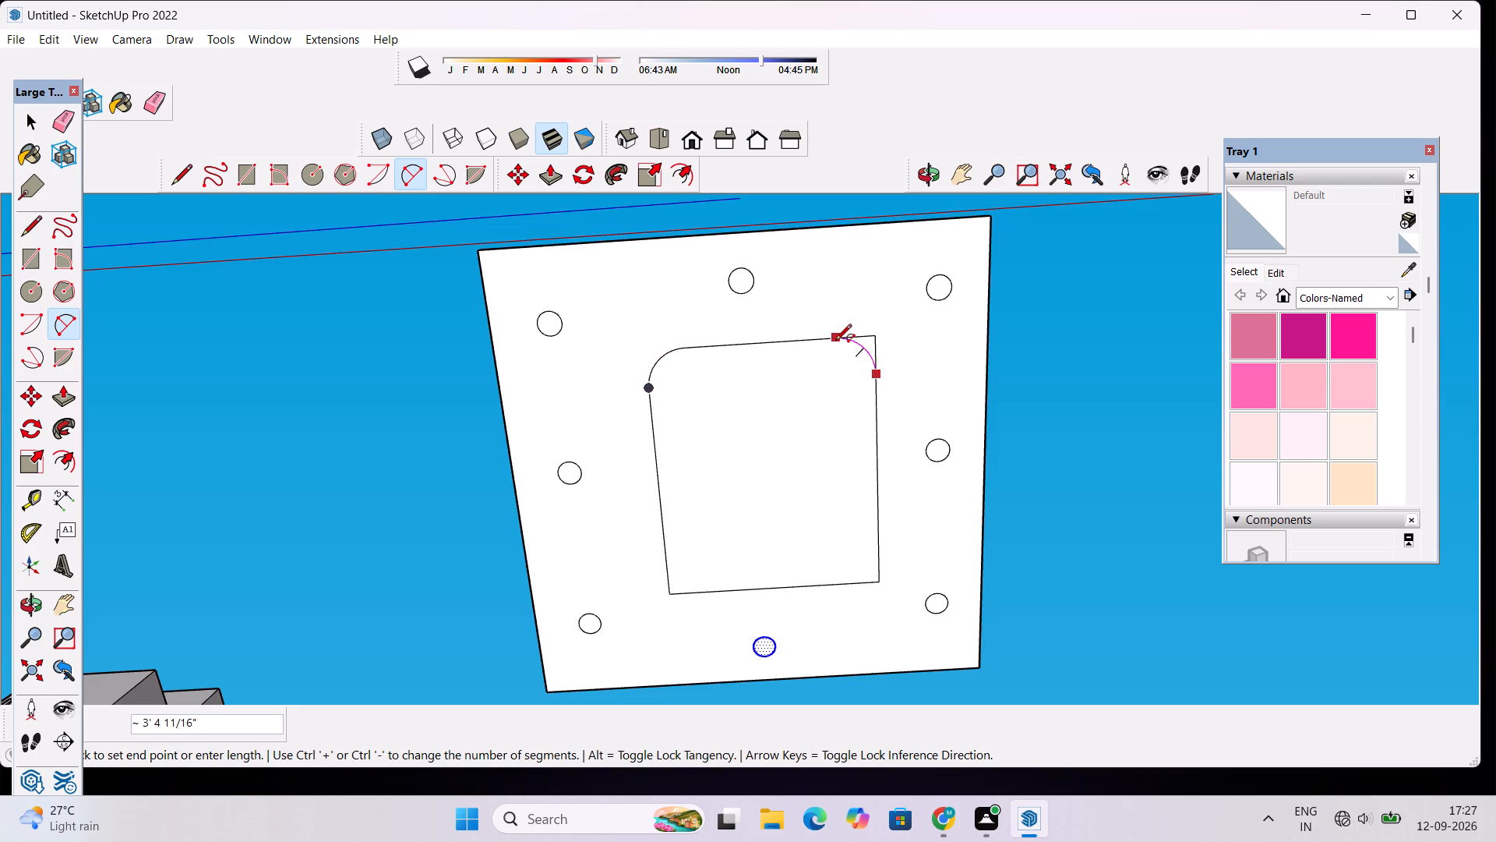
double_click(831, 340)
scroll(759, 357, "down", 9)
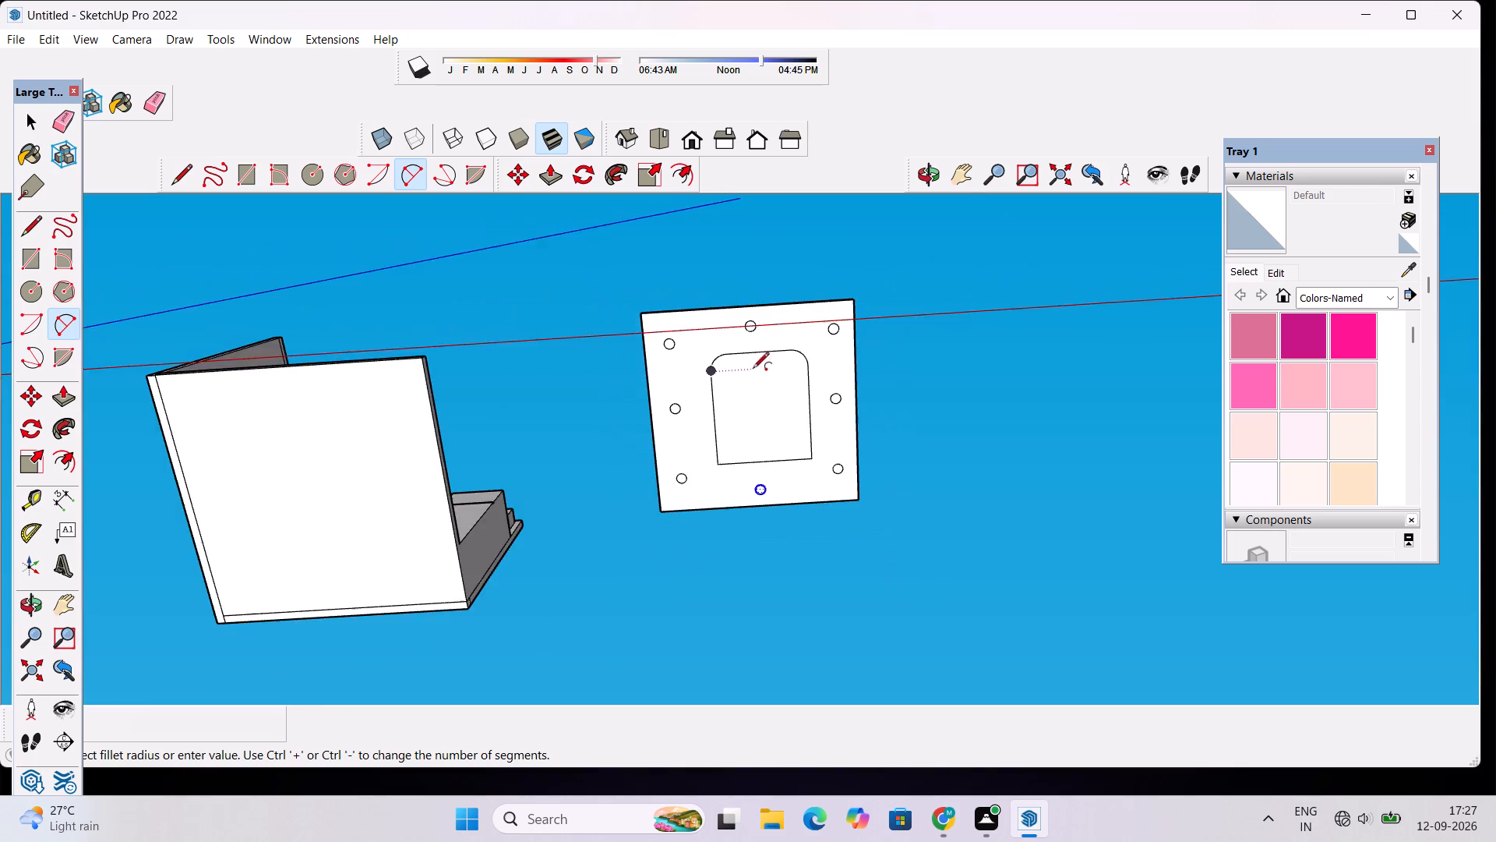
Round the remaining two corners of the central rectangle with tangent two-point arcs, trimming the sharp corners.
scroll(695, 500, "up", 5)
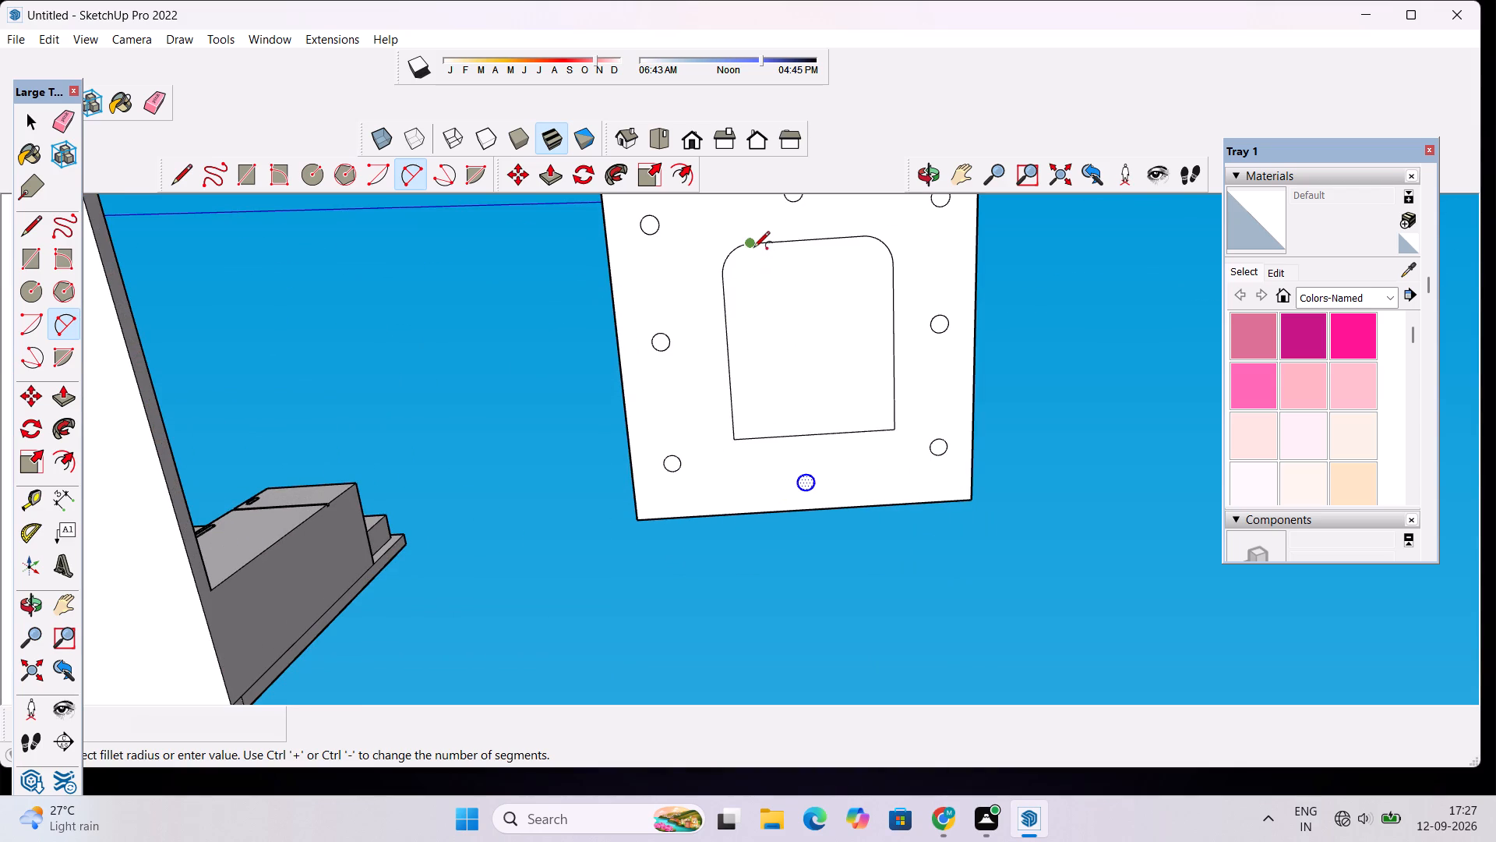
left_click(758, 440)
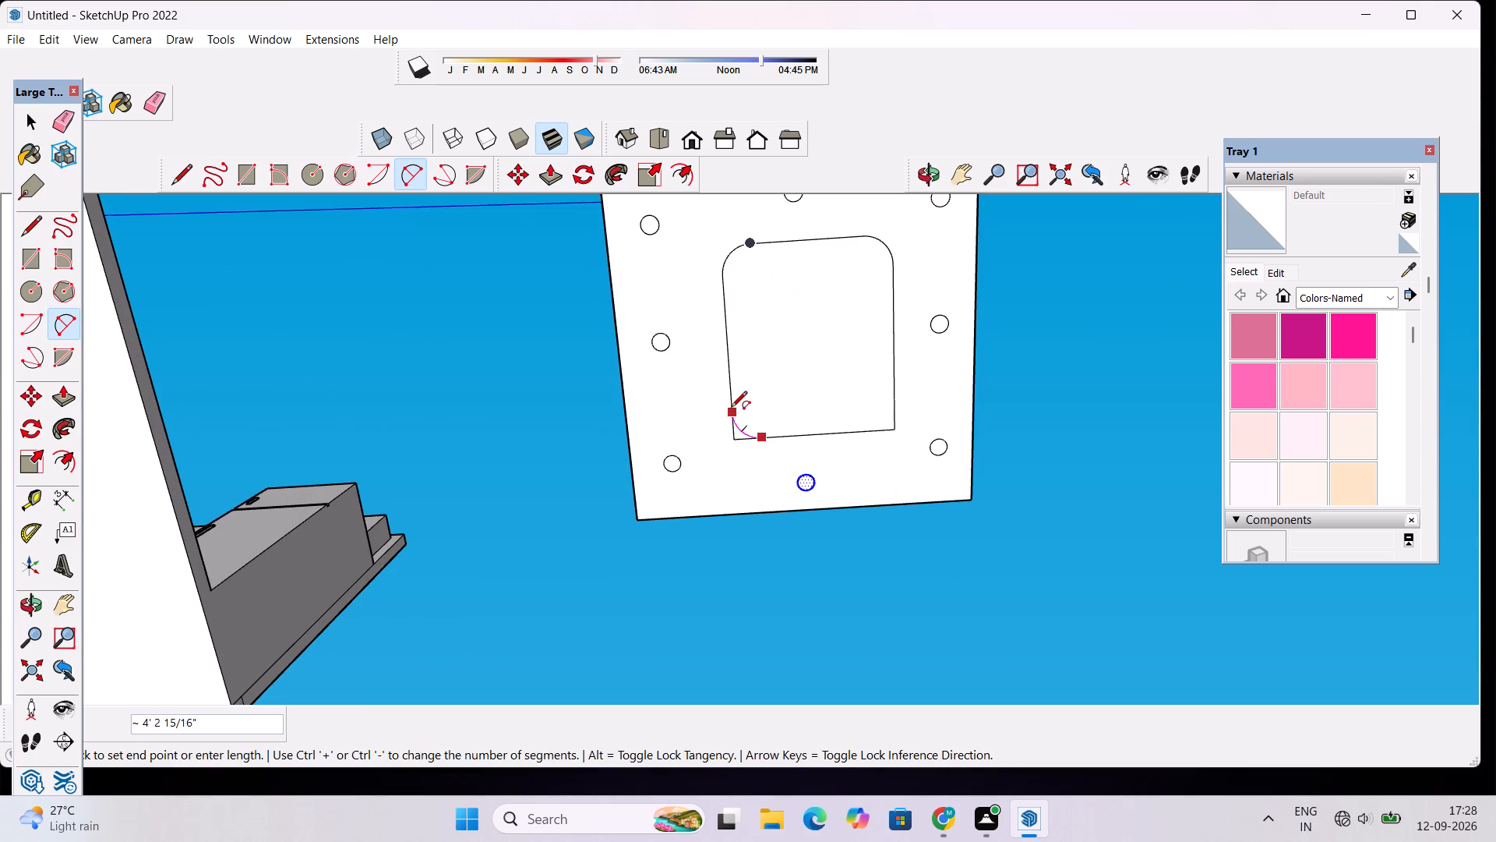
double_click(731, 418)
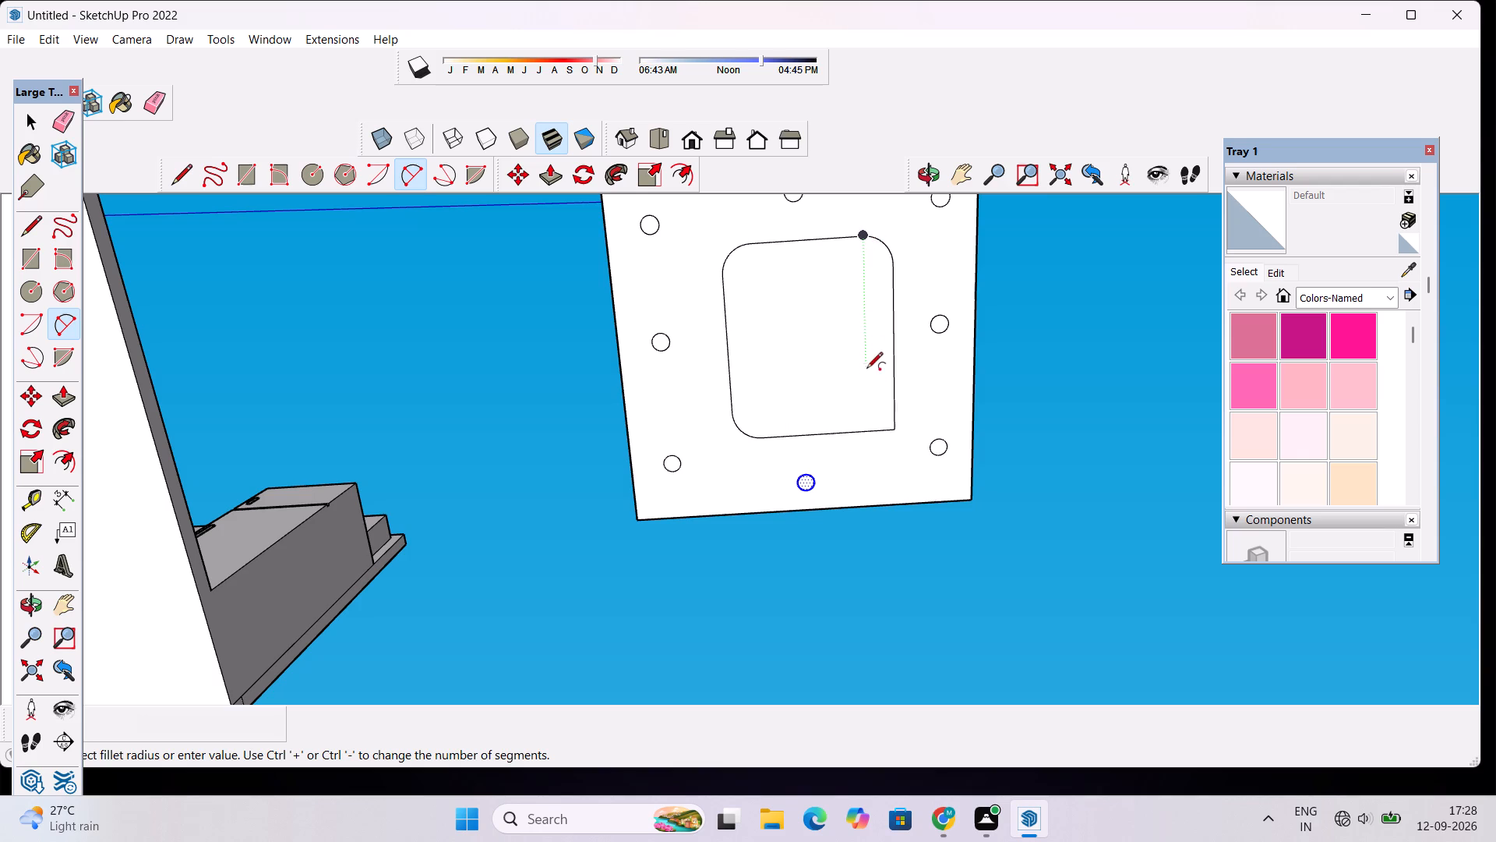
left_click(867, 432)
double_click(891, 394)
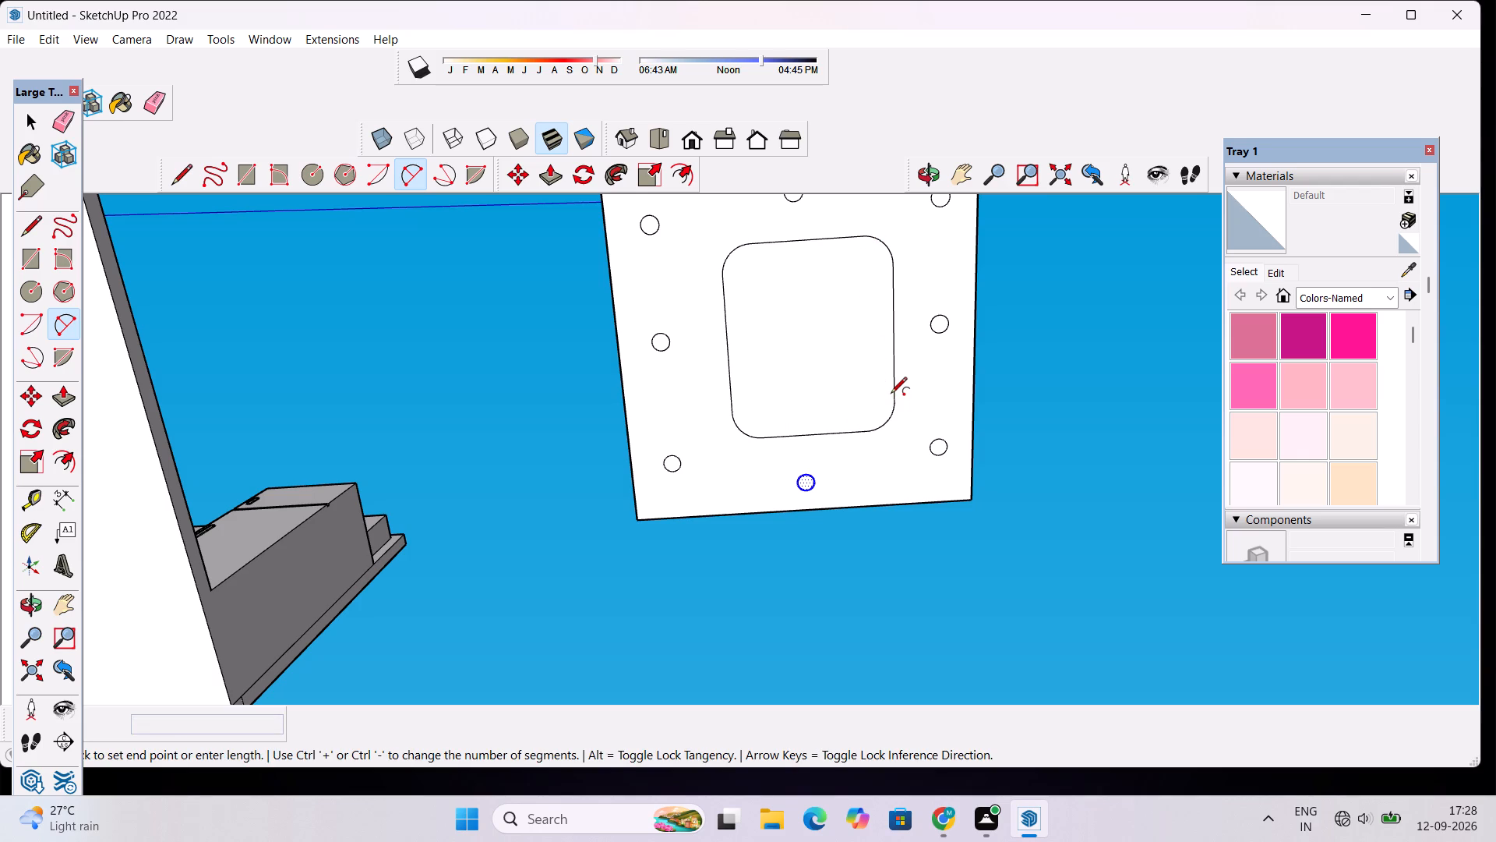
key("space")
Examine the rounded central panel and surrounding circles on the slab's underside from several angles.
scroll(797, 309, "down", 5)
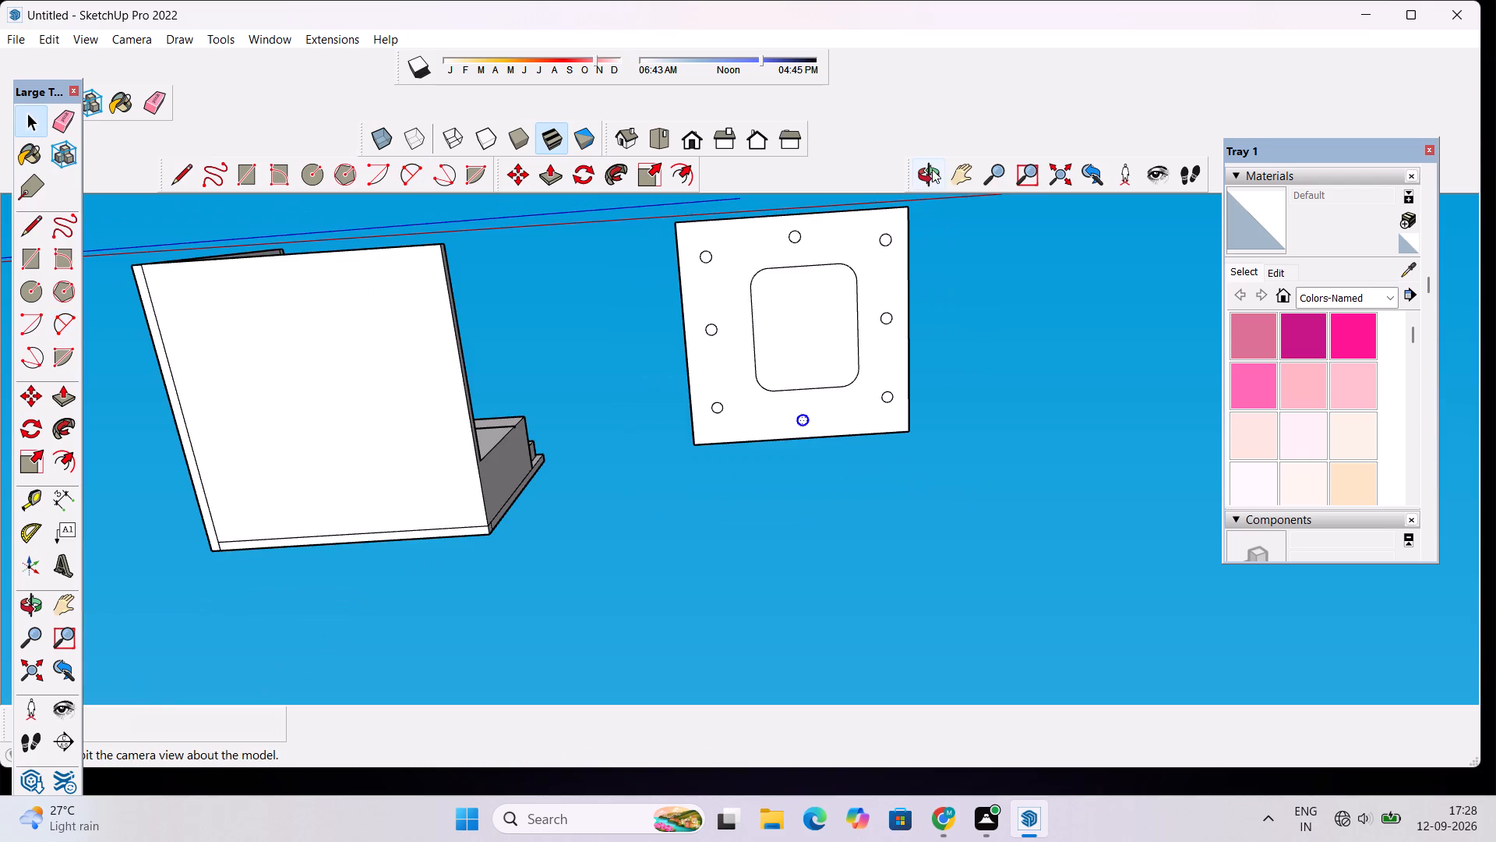
left_click(932, 169)
left_click_drag(868, 277, 850, 414)
scroll(848, 409, "down", 8)
scroll(829, 277, "up", 5)
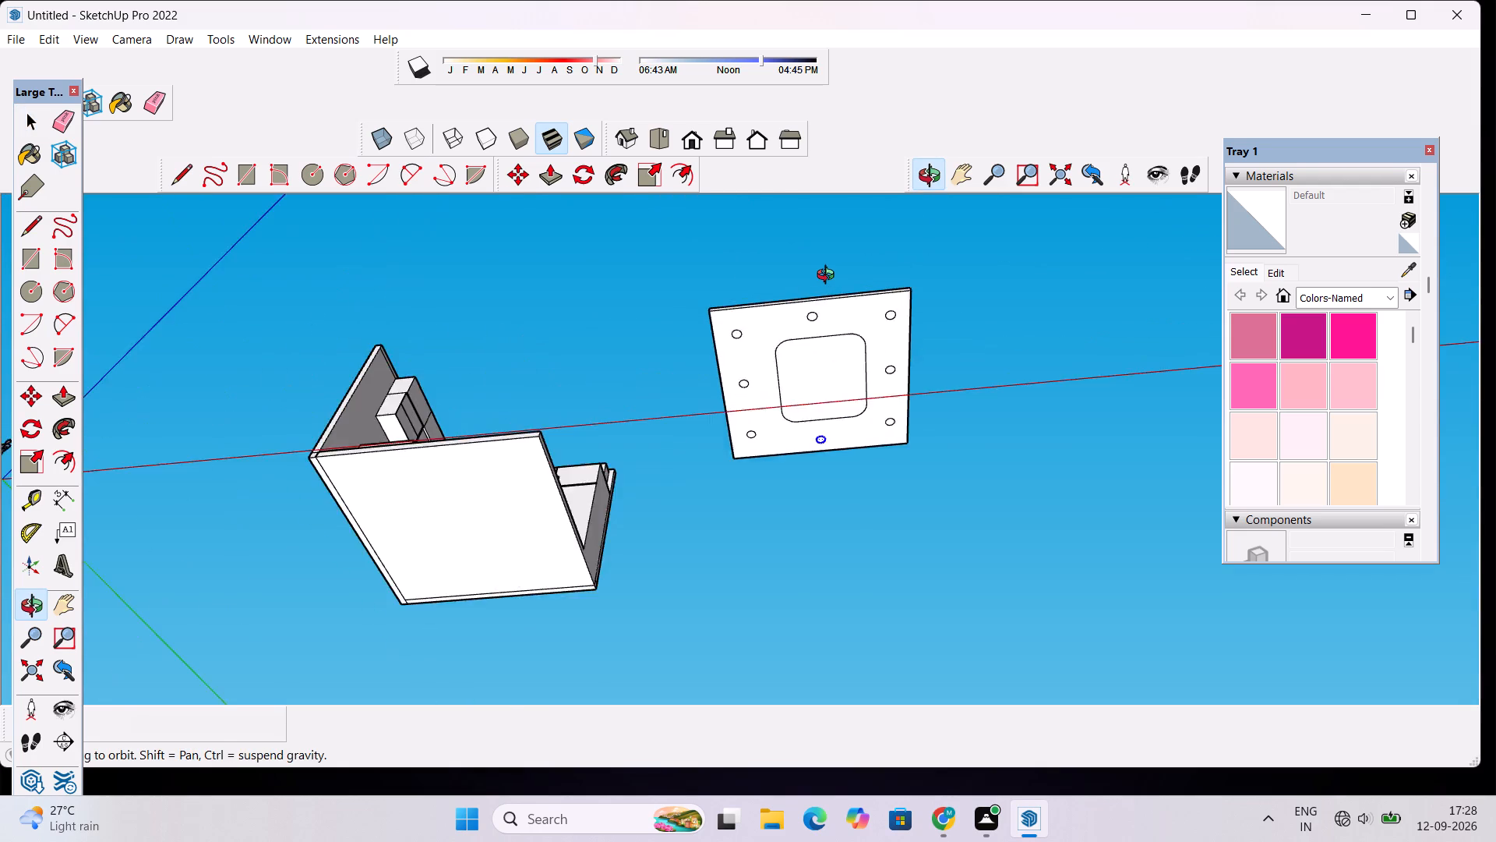
scroll(829, 277, "up", 5)
left_click_drag(831, 304, 831, 374)
scroll(834, 373, "up", 9)
scroll(834, 373, "down", 3)
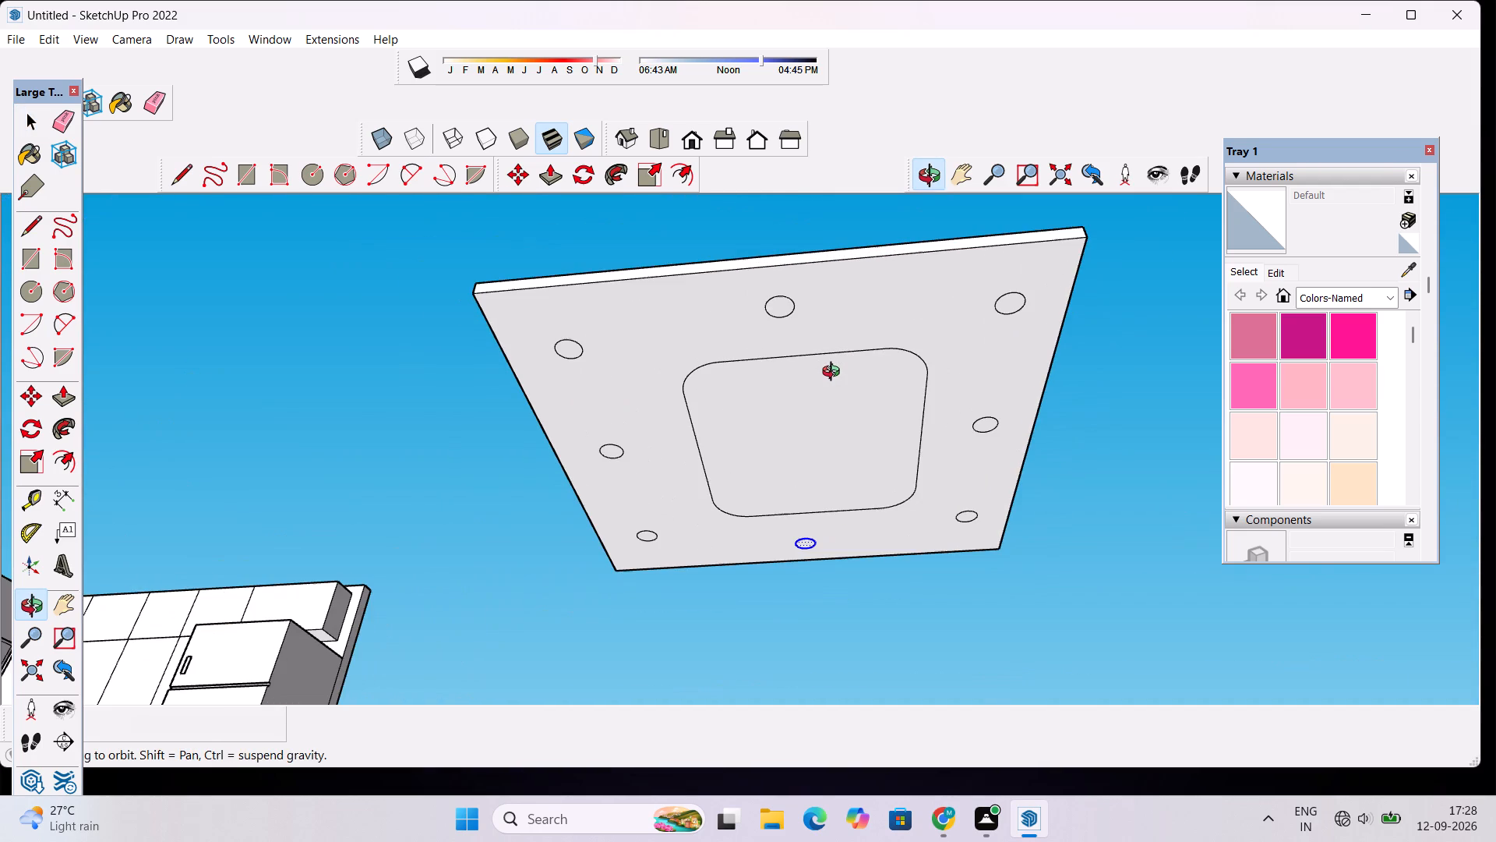
left_click_drag(813, 413, 812, 320, "shift")
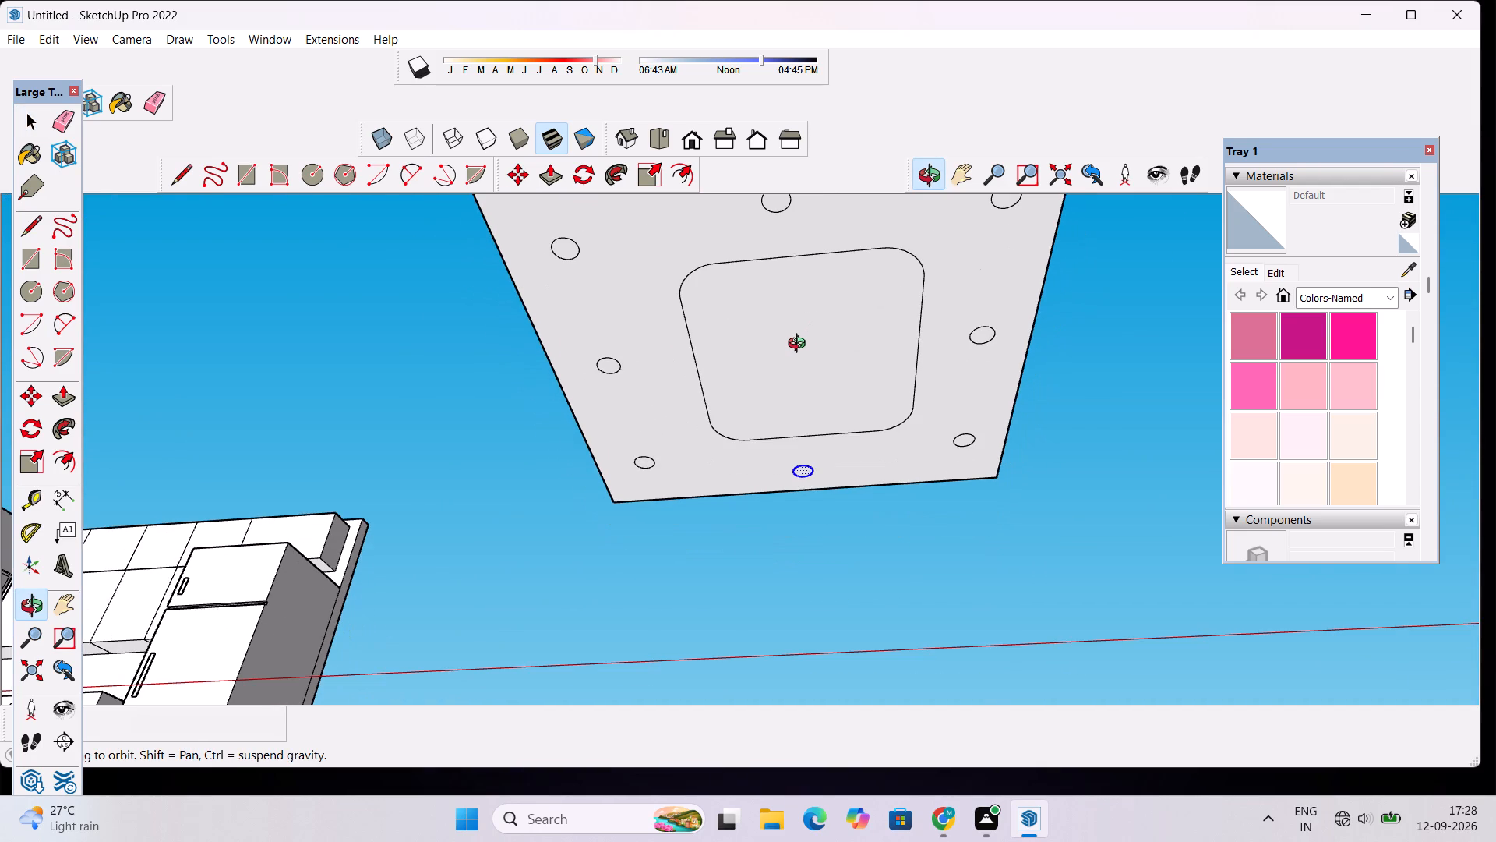
scroll(800, 346, "down", 6)
left_click_drag(817, 385, 817, 303)
scroll(816, 290, "up", 4)
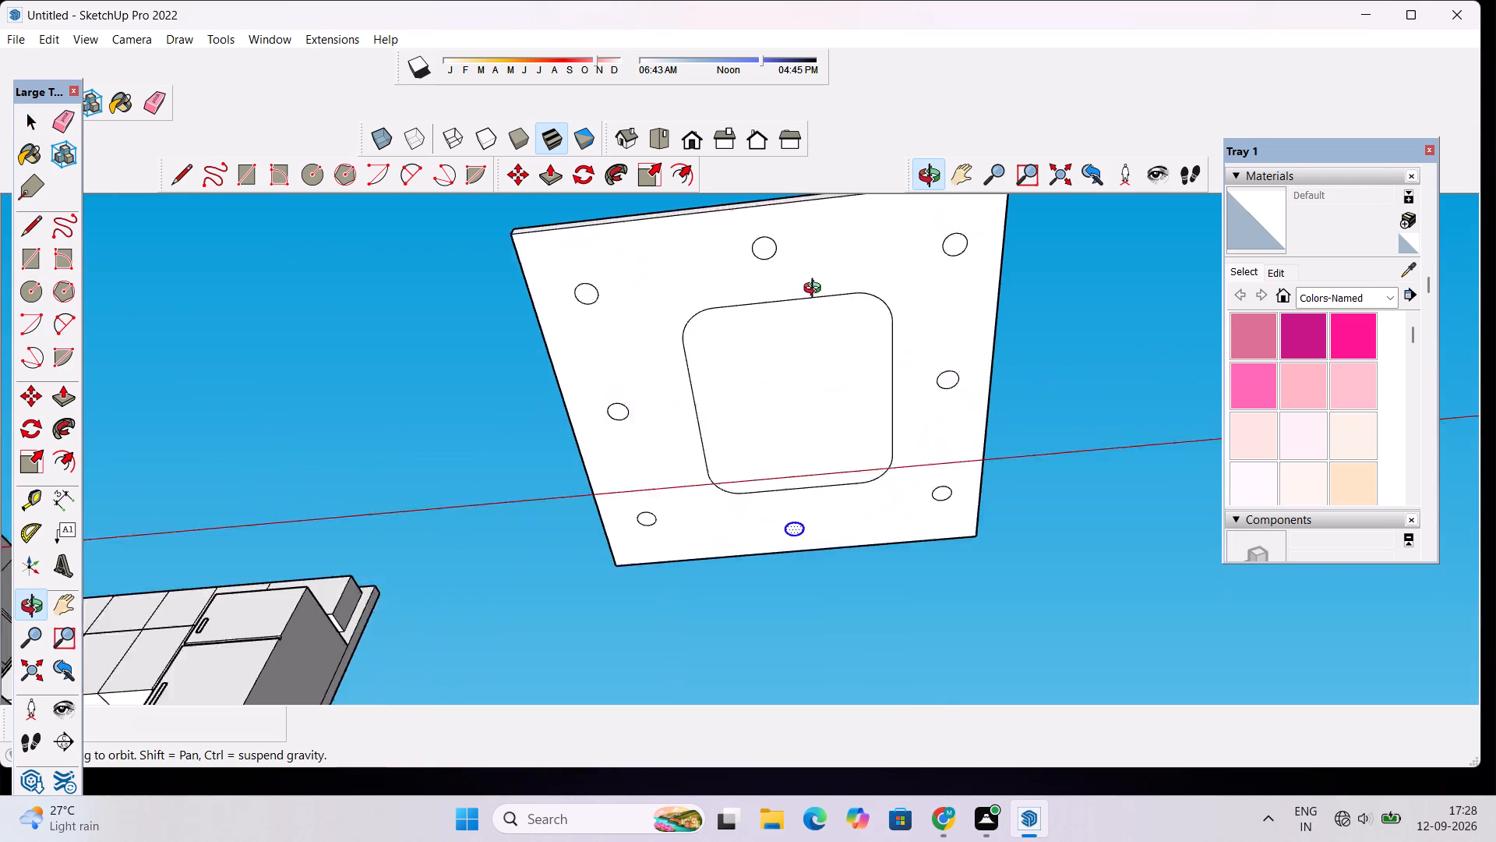
scroll(816, 290, "up", 2)
scroll(790, 360, "up", 4)
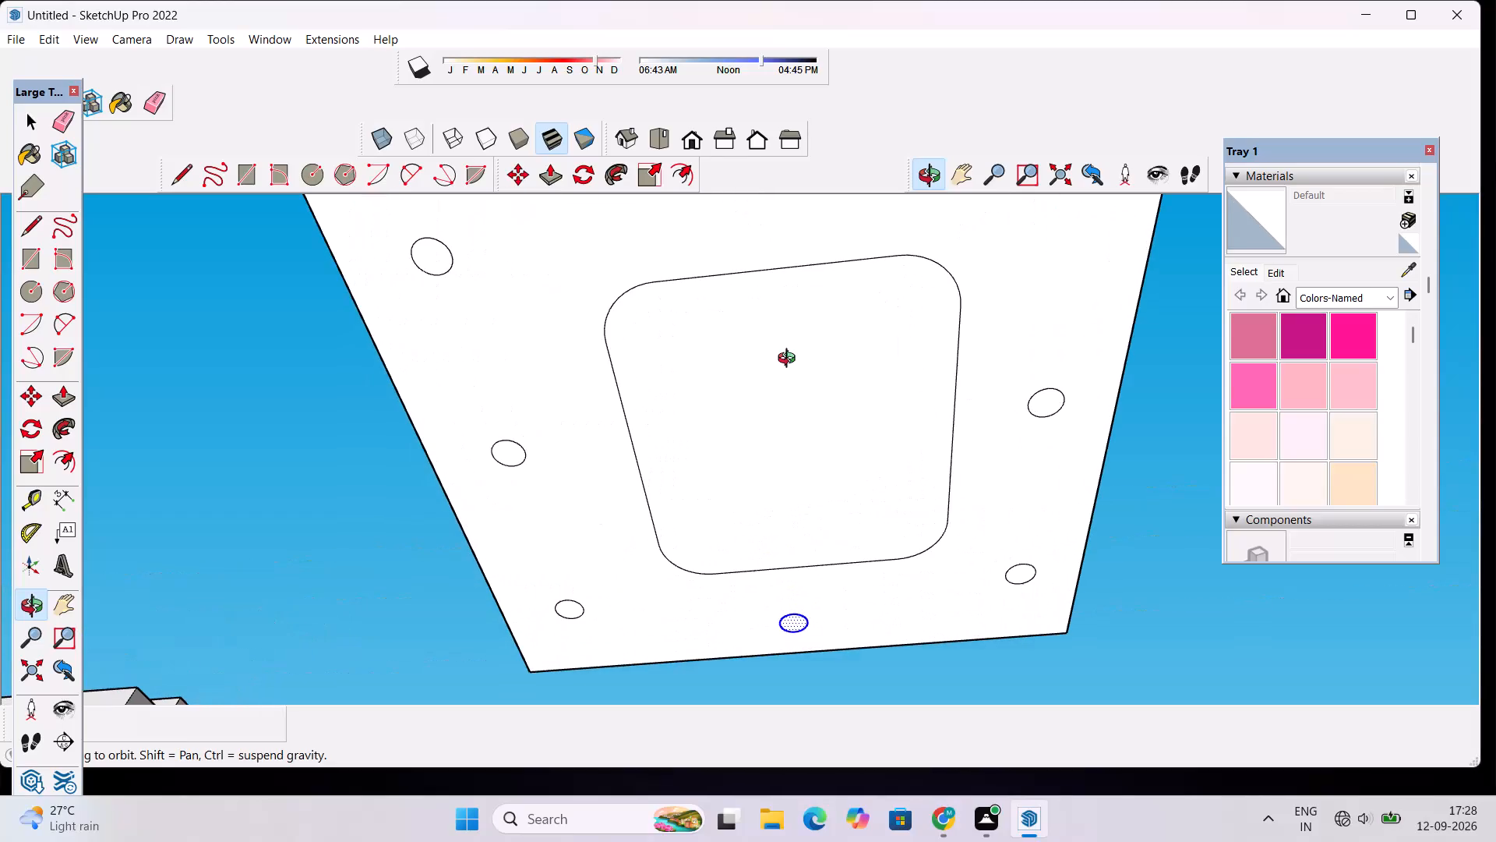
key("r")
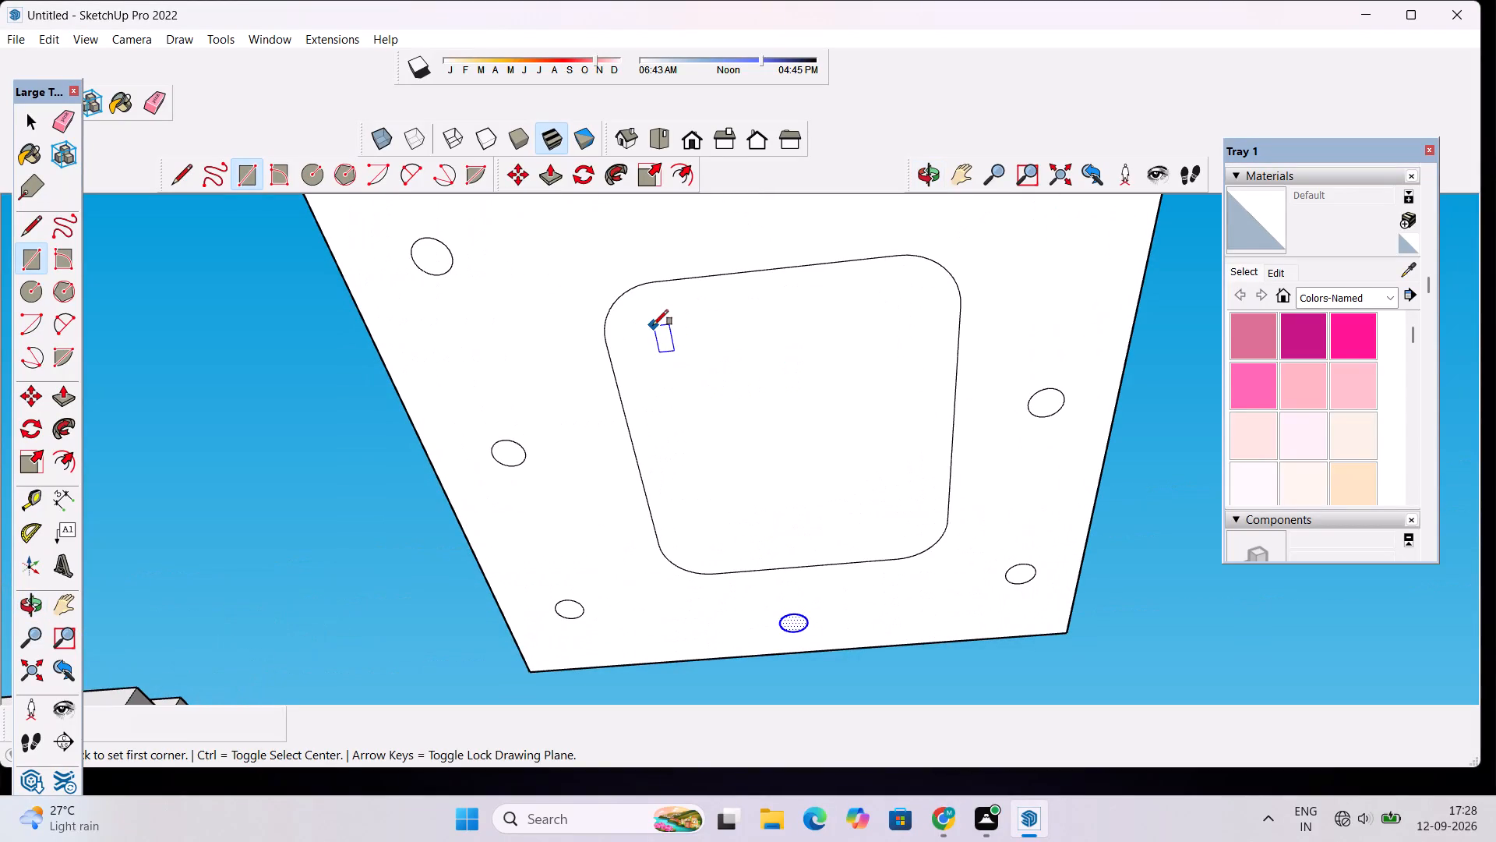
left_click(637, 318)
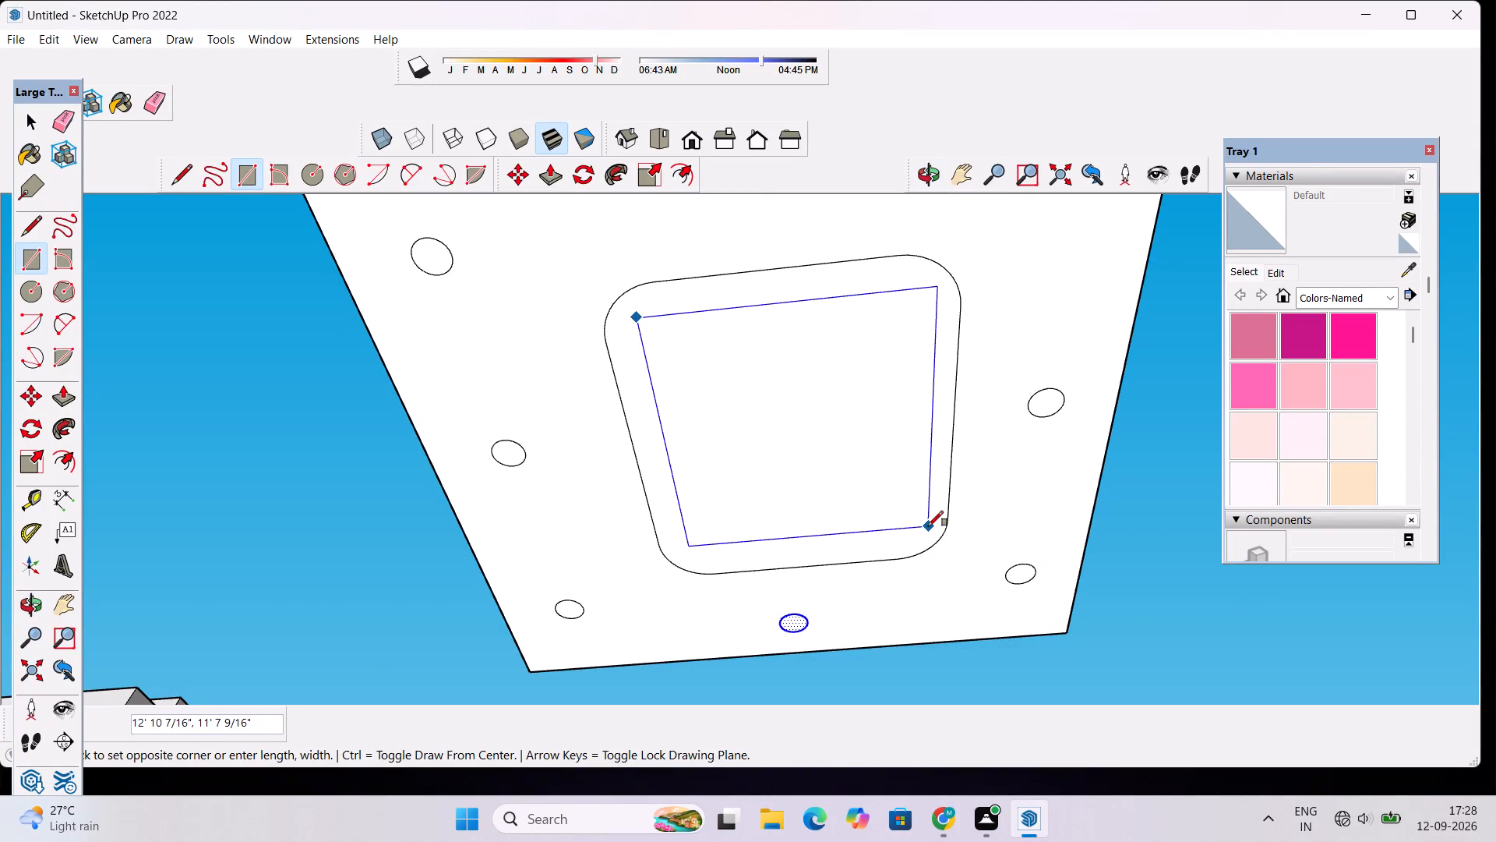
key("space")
Draw a rectangle about 13' 7" by 12' 1" inside the rounded central panel, leaving a narrow border all around.
key("r")
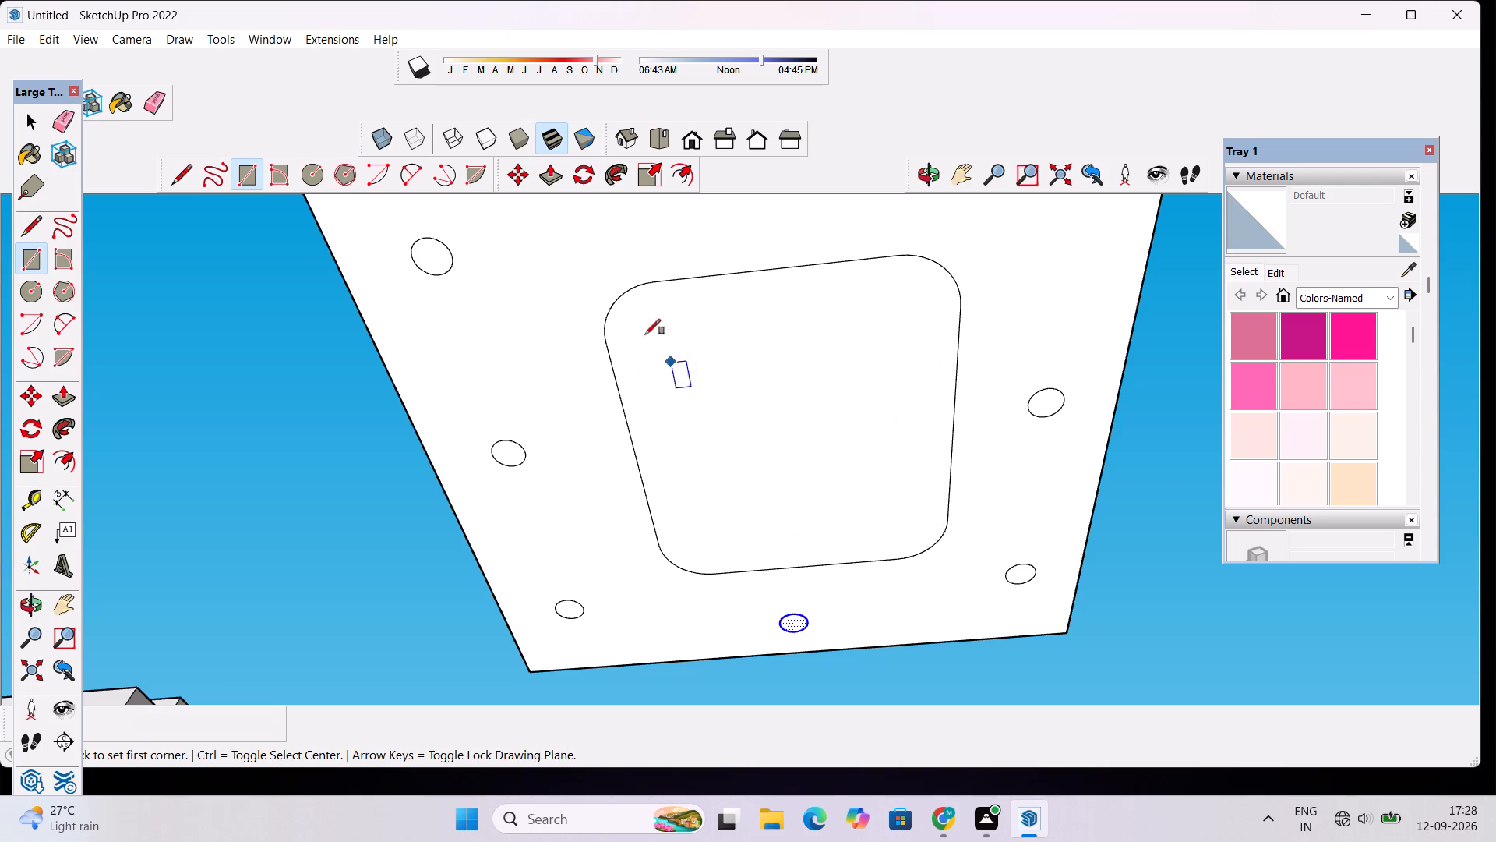
left_click(623, 317)
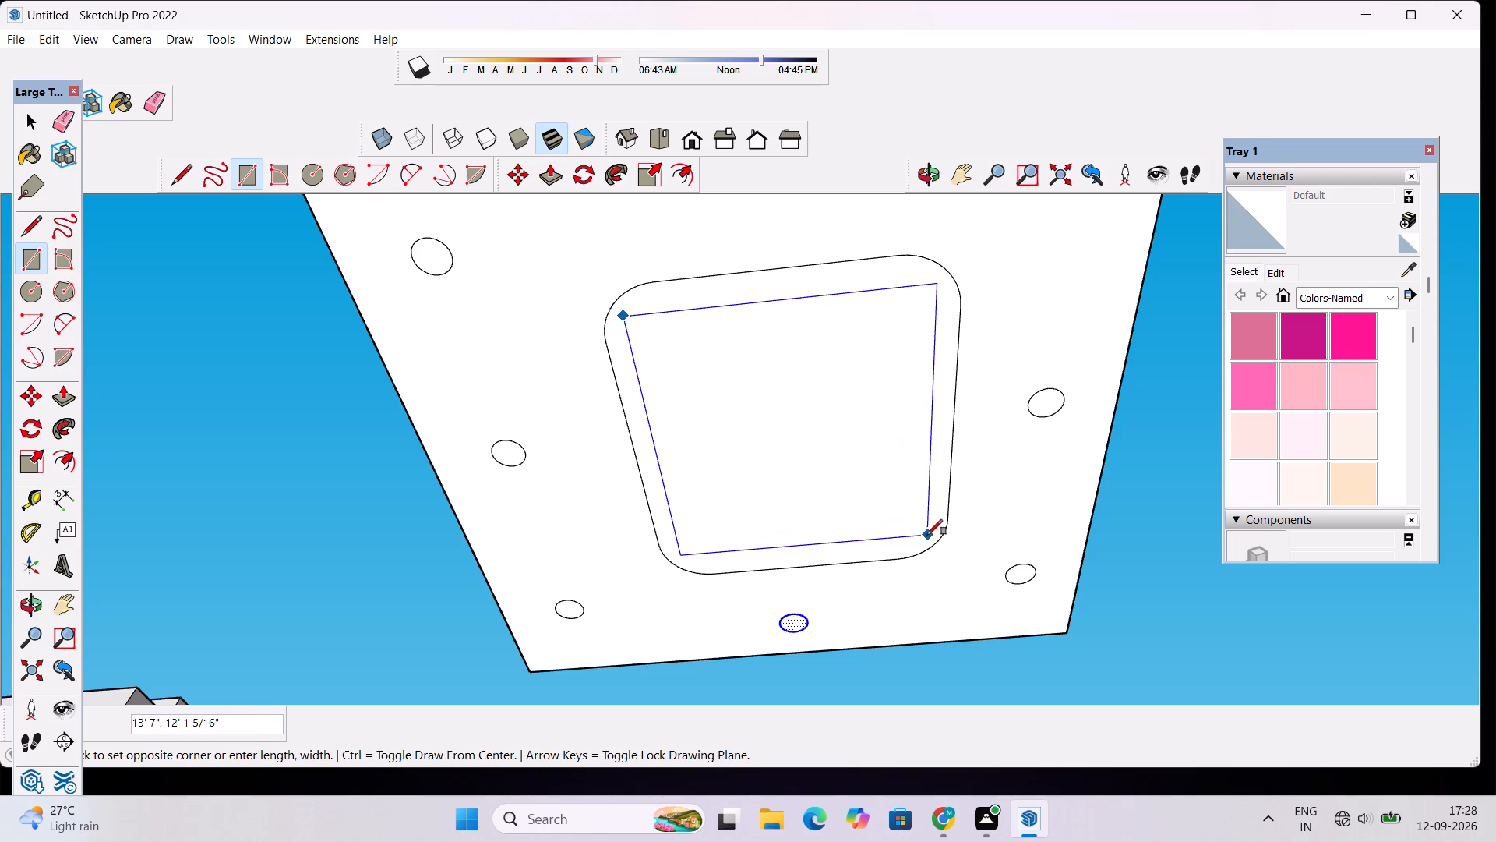
left_click(927, 535)
key("space")
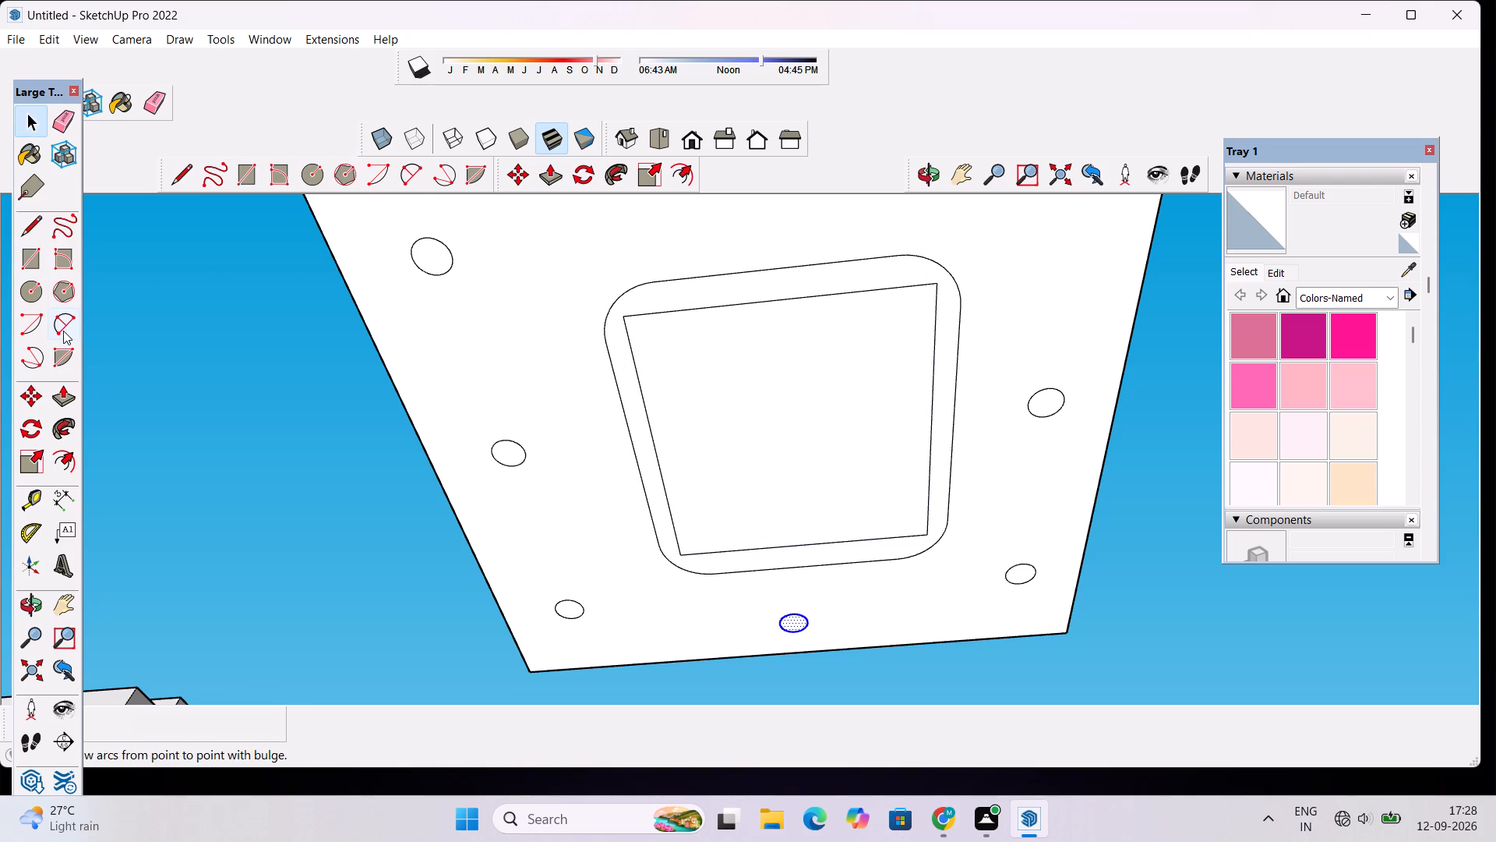
Round all four corners of the inner rectangle with tangent two-point arcs, trimming the sharp corners.
left_click(63, 331)
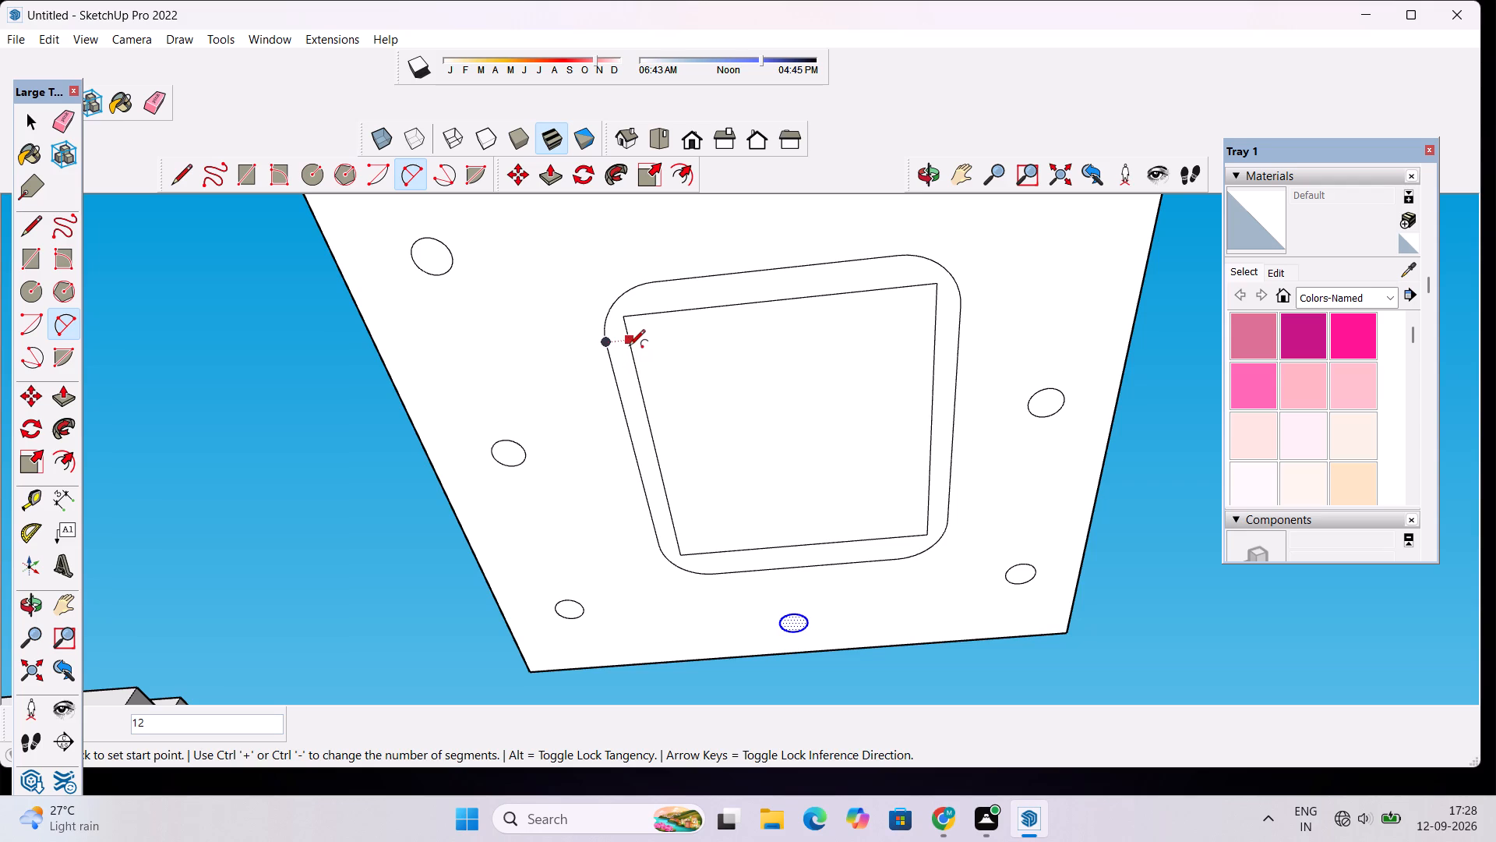
left_click(629, 345)
double_click(651, 316)
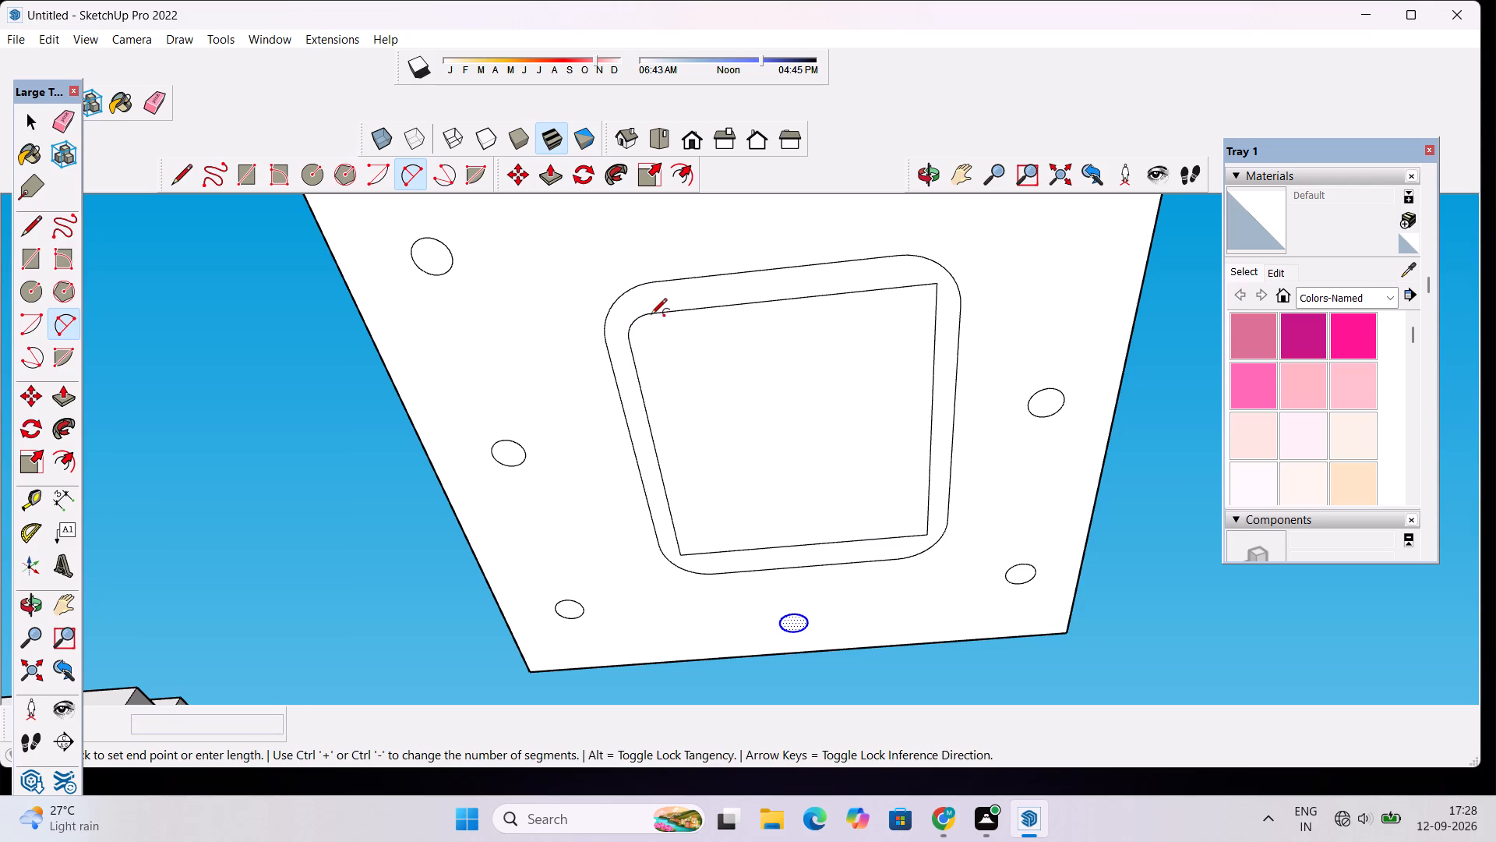
left_click(934, 310)
double_click(912, 289)
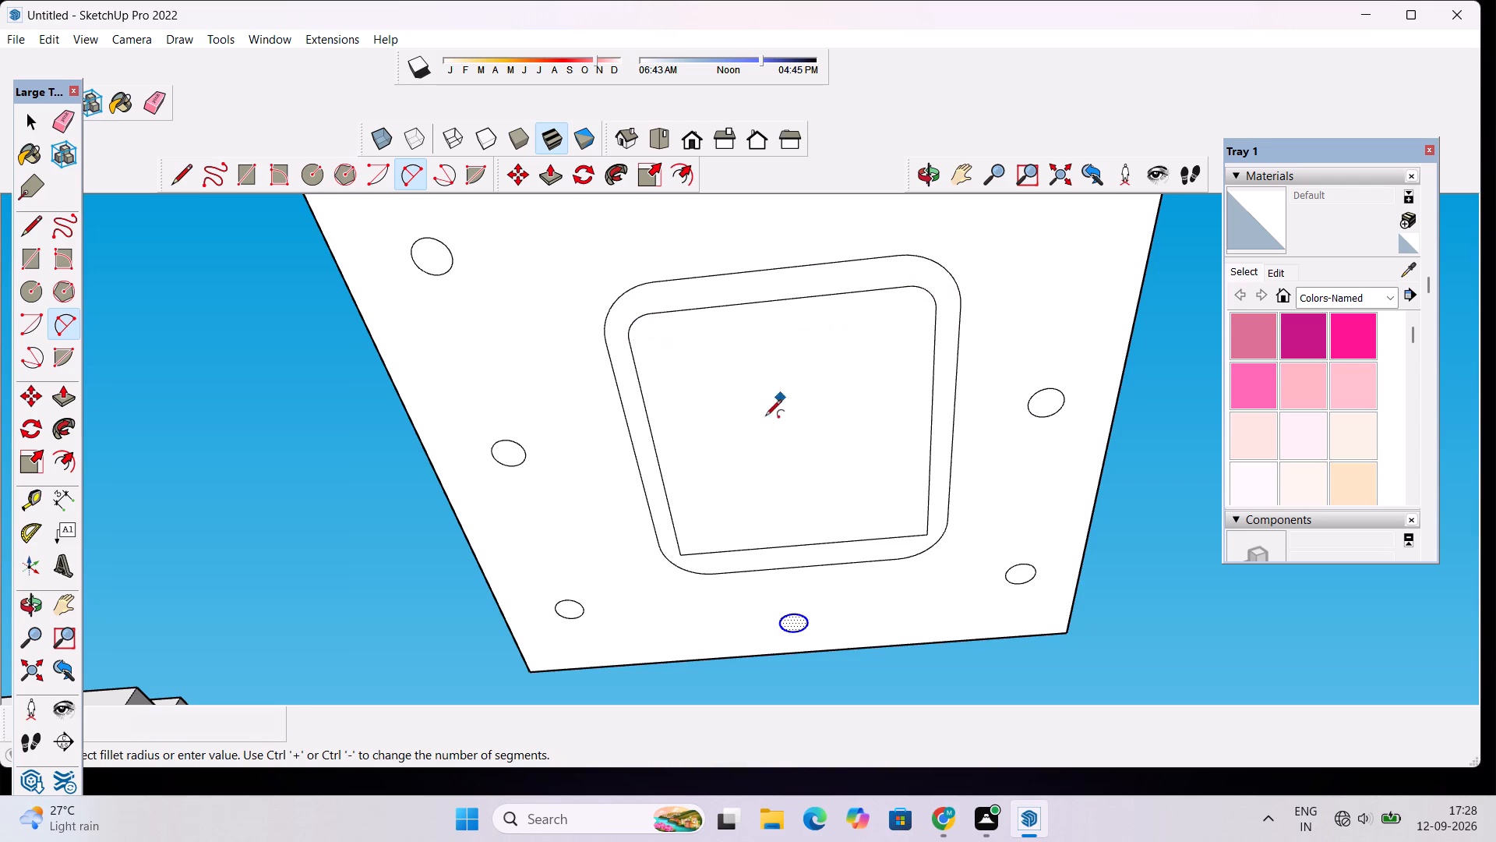
left_click(711, 554)
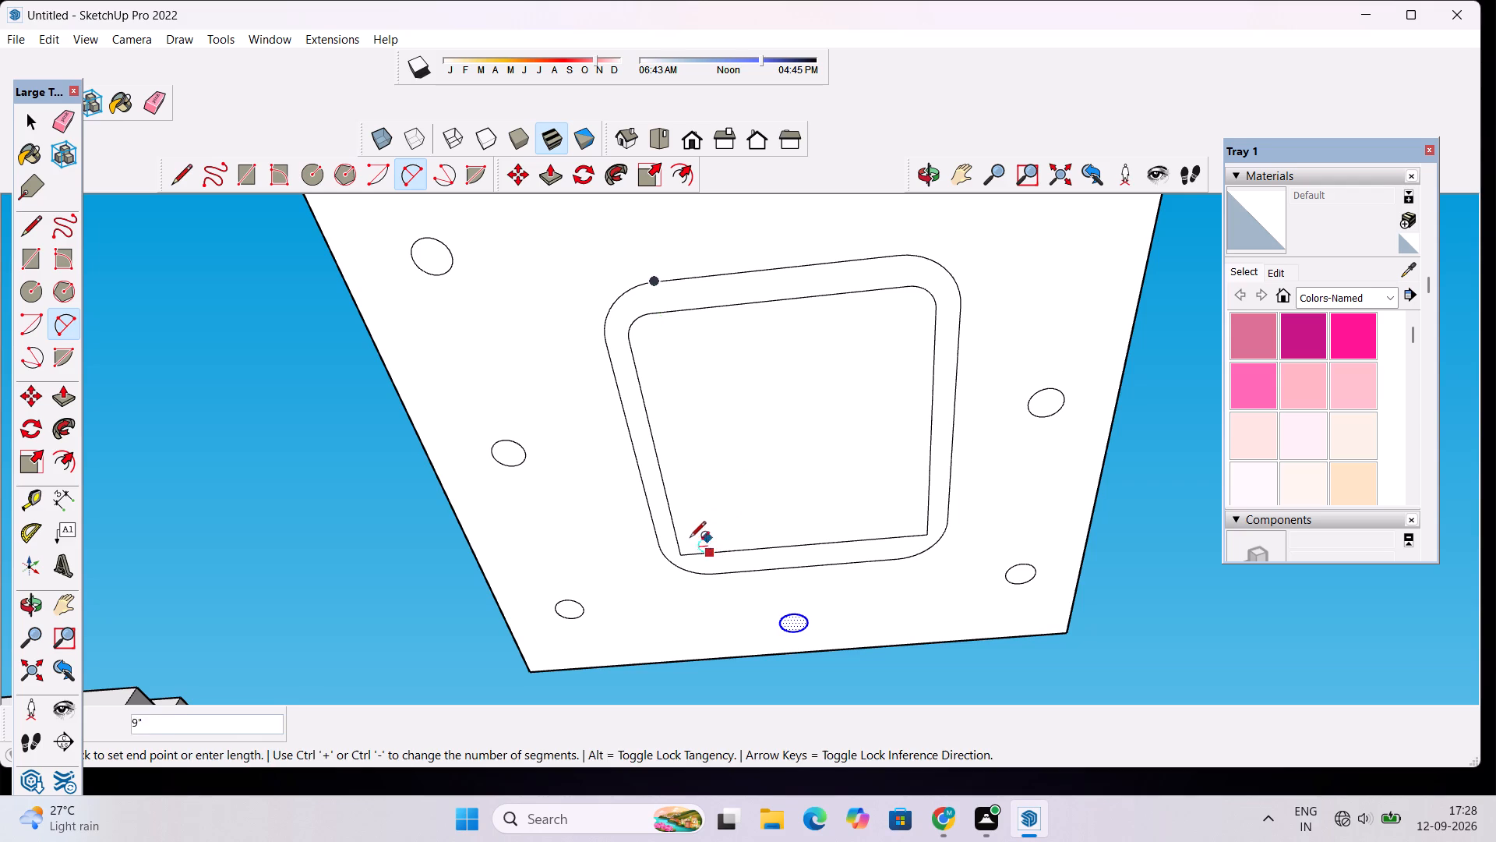
double_click(676, 536)
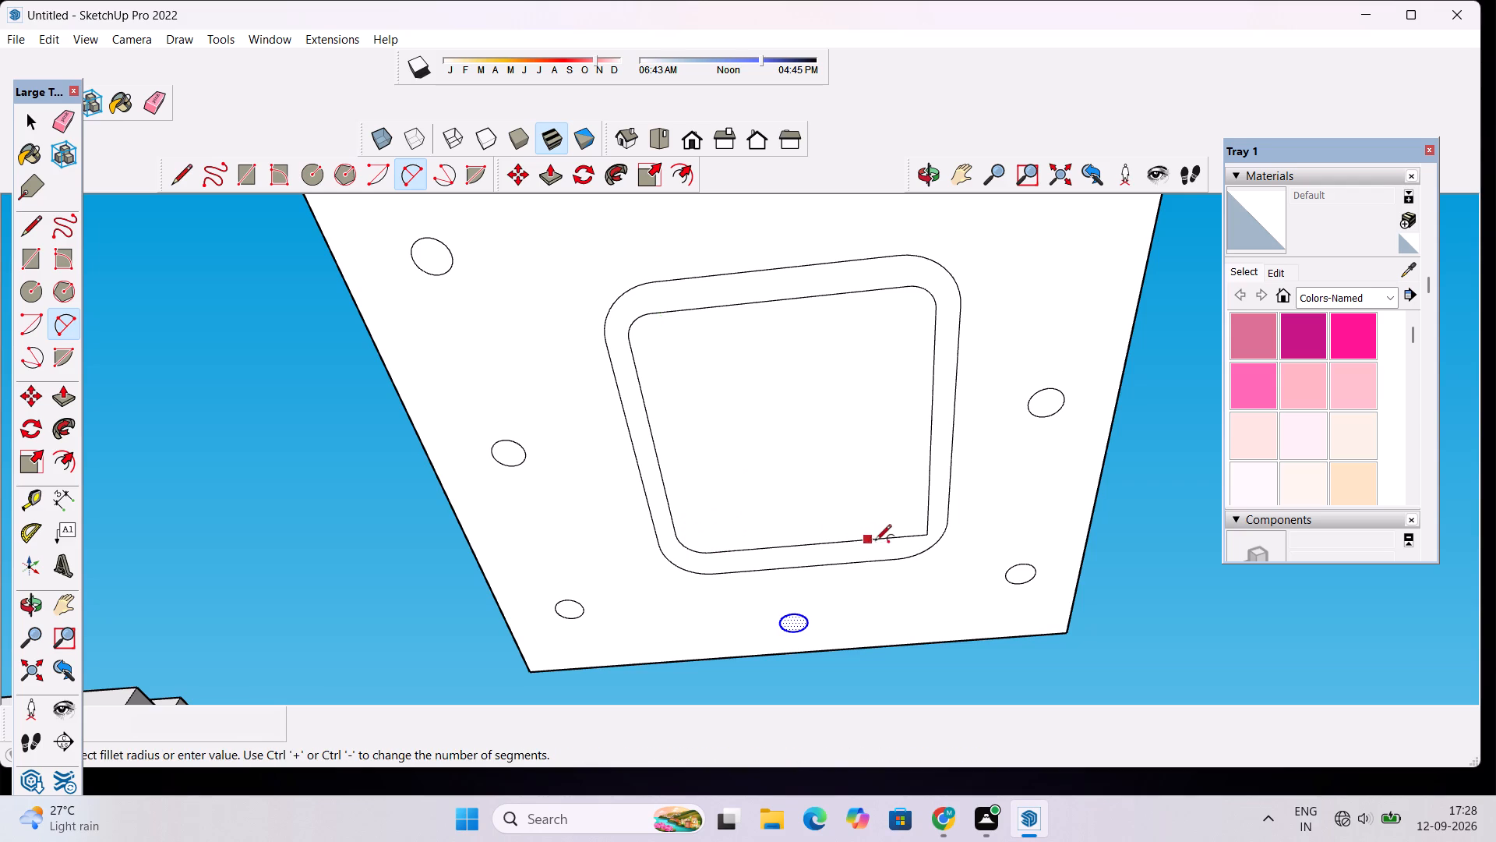
left_click(895, 539)
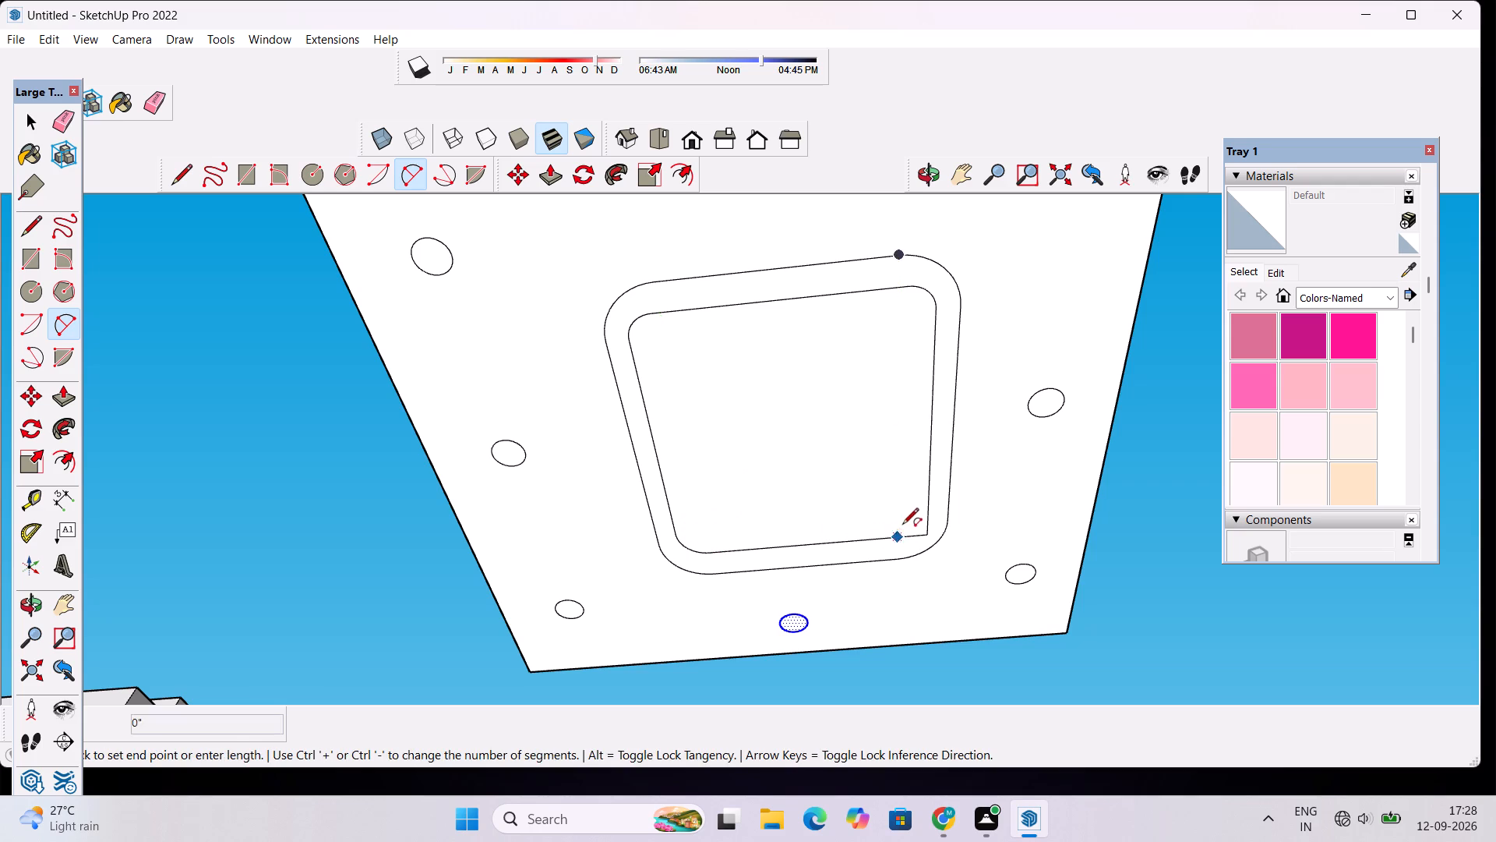
double_click(926, 513)
key("space")
Push/Pull the border face between the two rounded rectangles 2" out from the slab's underside.
left_click(831, 281)
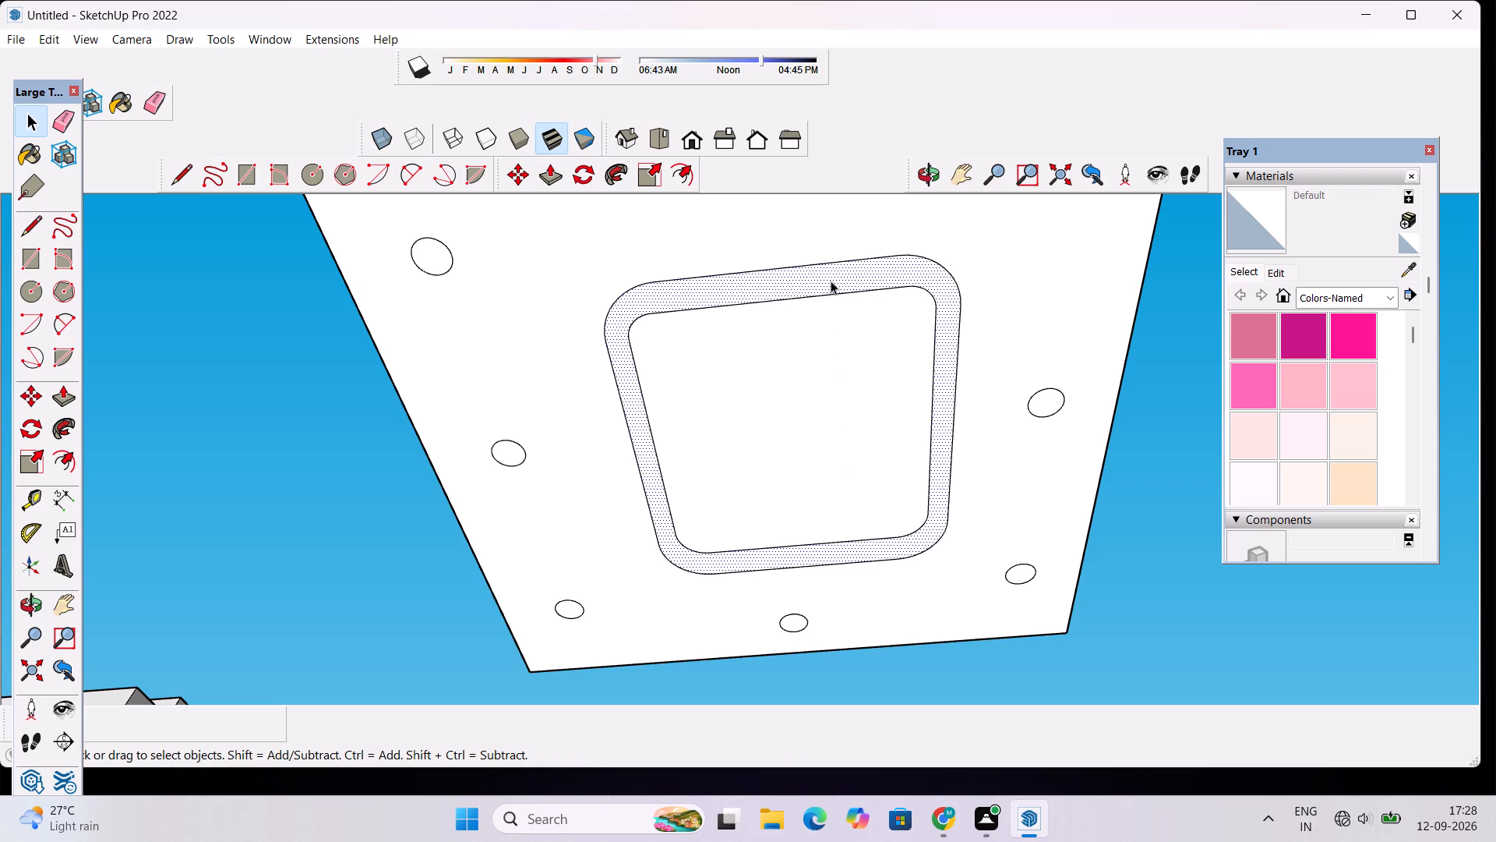
key("p")
left_click(831, 302)
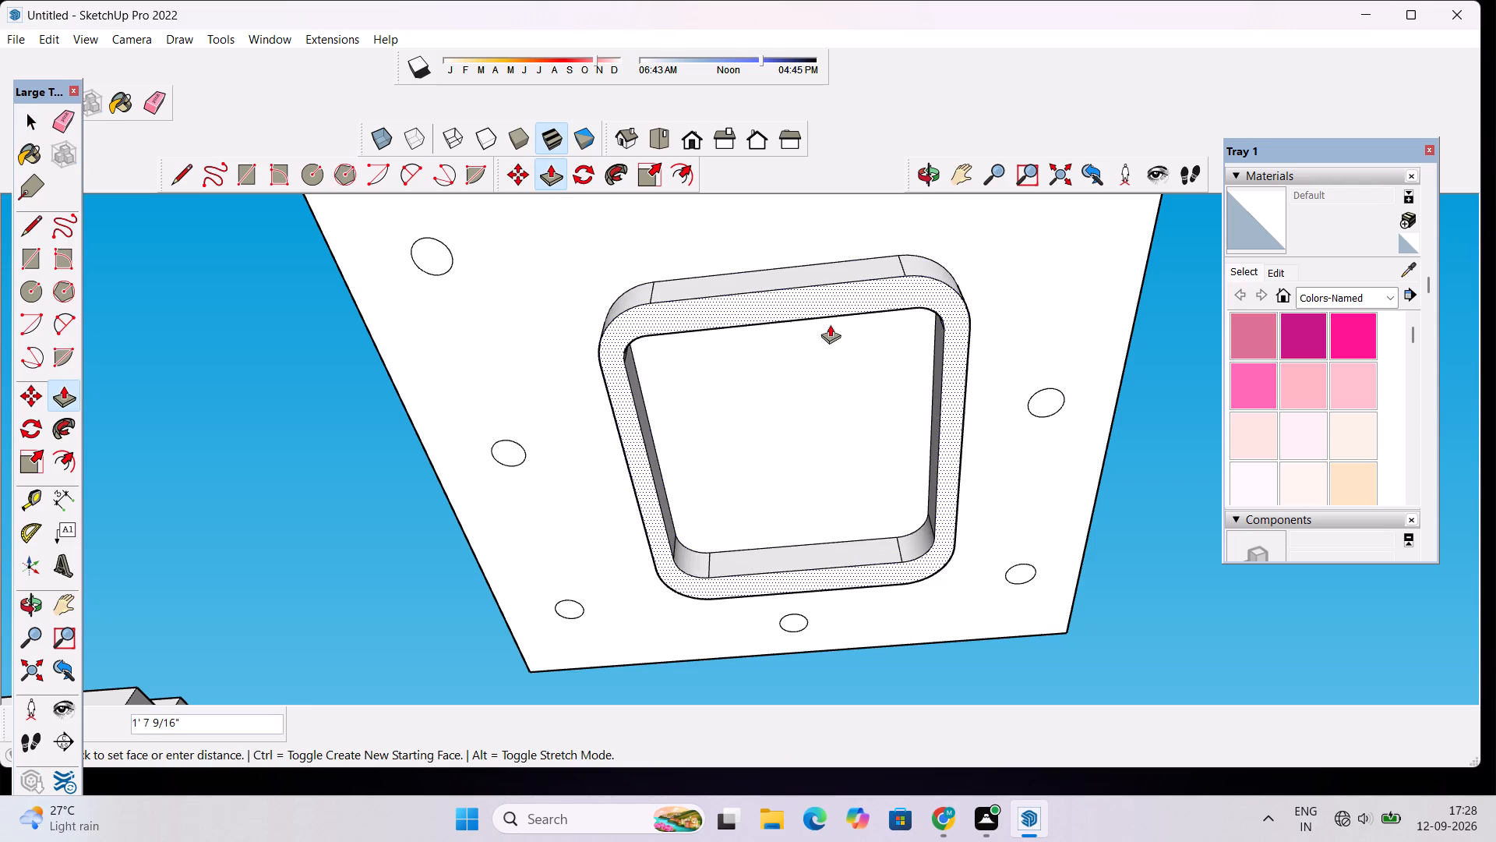
scroll(833, 310, "down", 1)
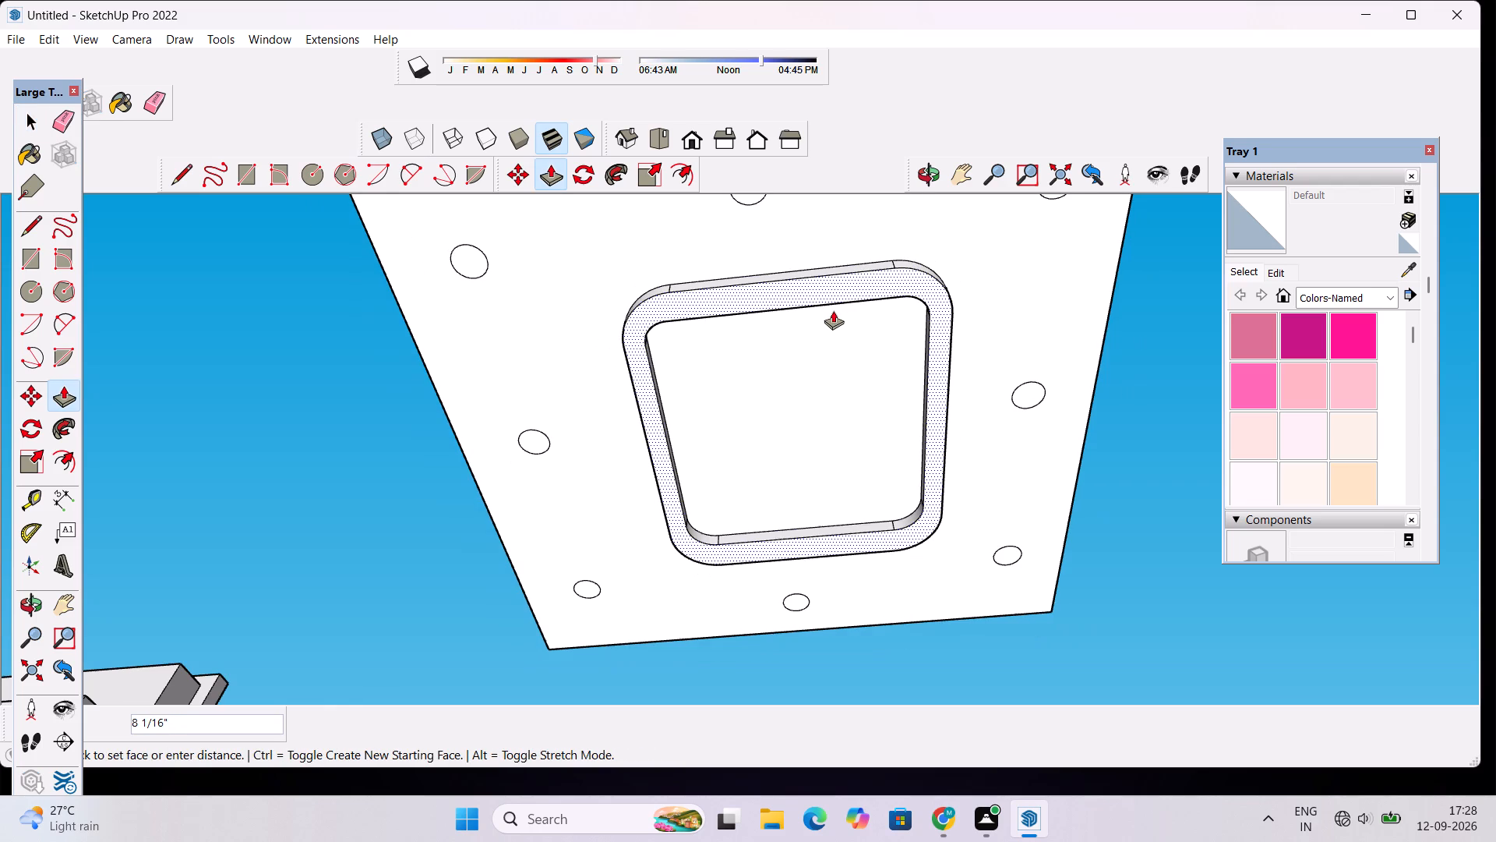
key("2")
key("shift+quotedbl")
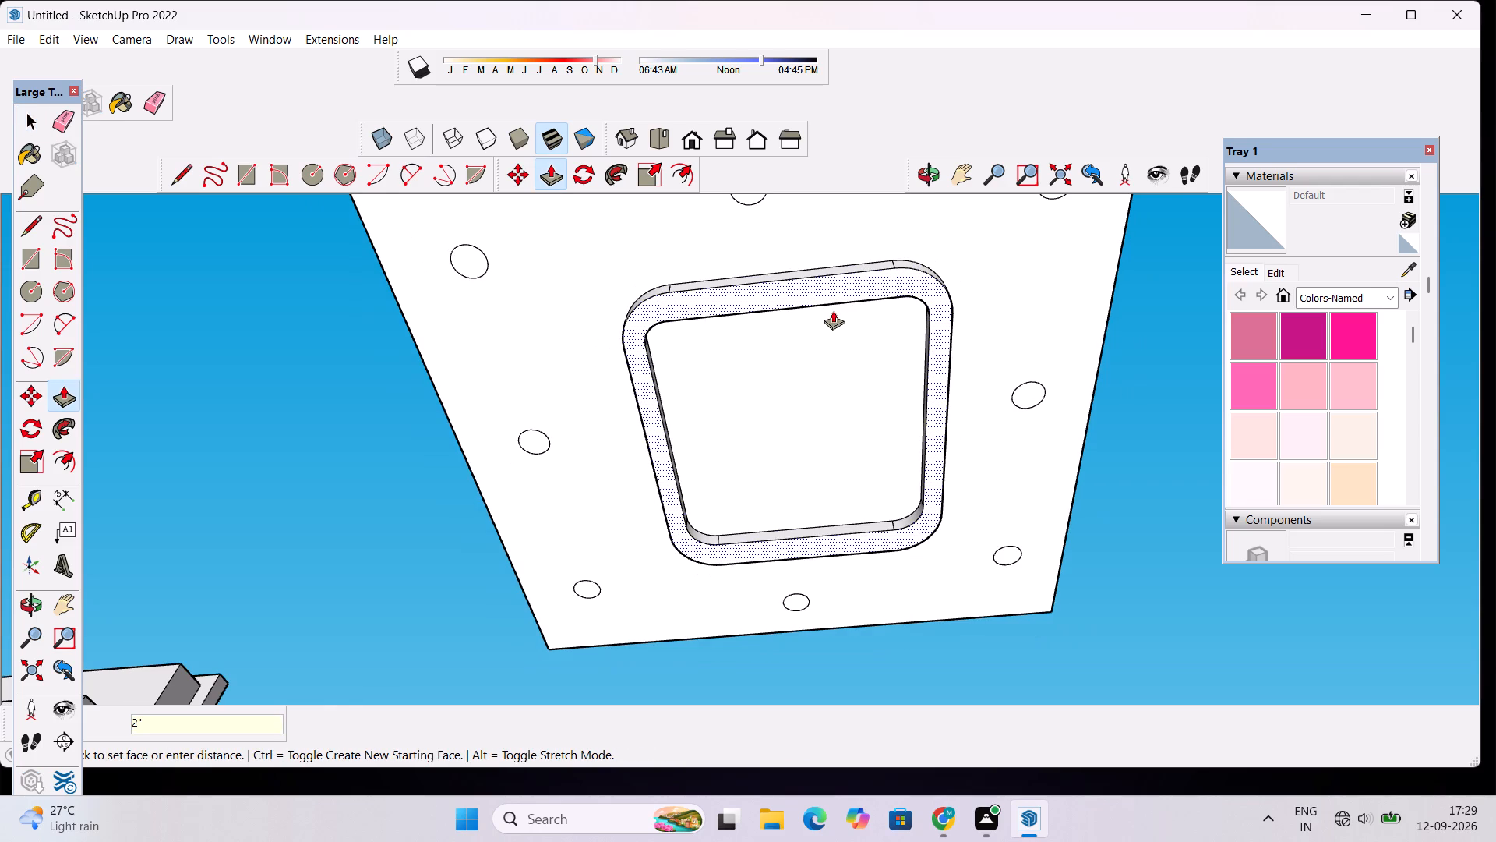
key("Return")
Examine the ceiling slab with its raised central border and circles from above and below, together with the kitchen.
scroll(826, 304, "down", 3)
left_click(916, 179)
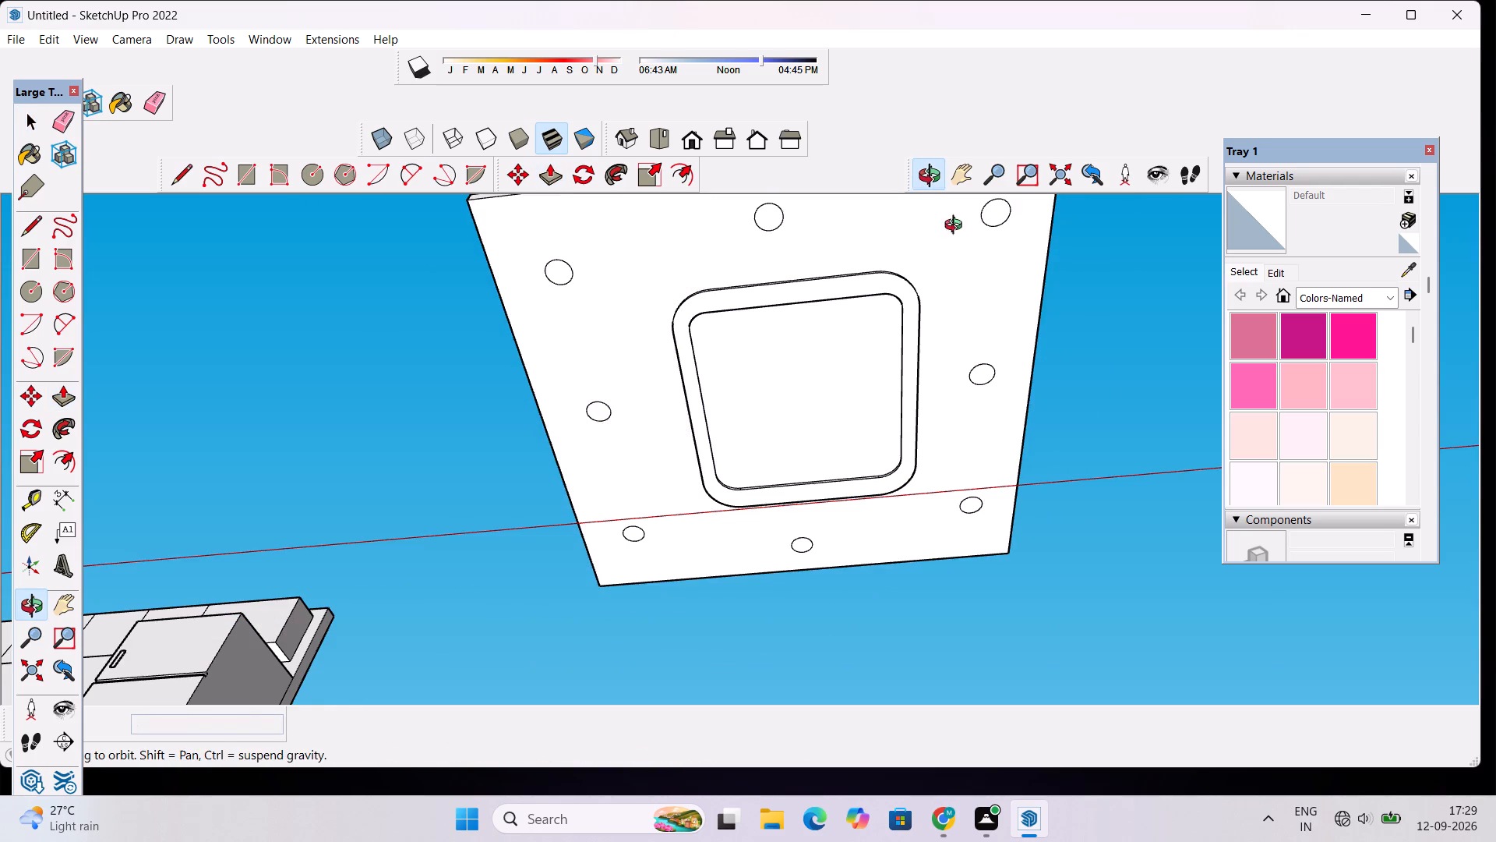
left_click_drag(947, 232, 502, 451)
scroll(485, 451, "down", 3)
scroll(486, 450, "up", 2)
left_click_drag(589, 430, 559, 529)
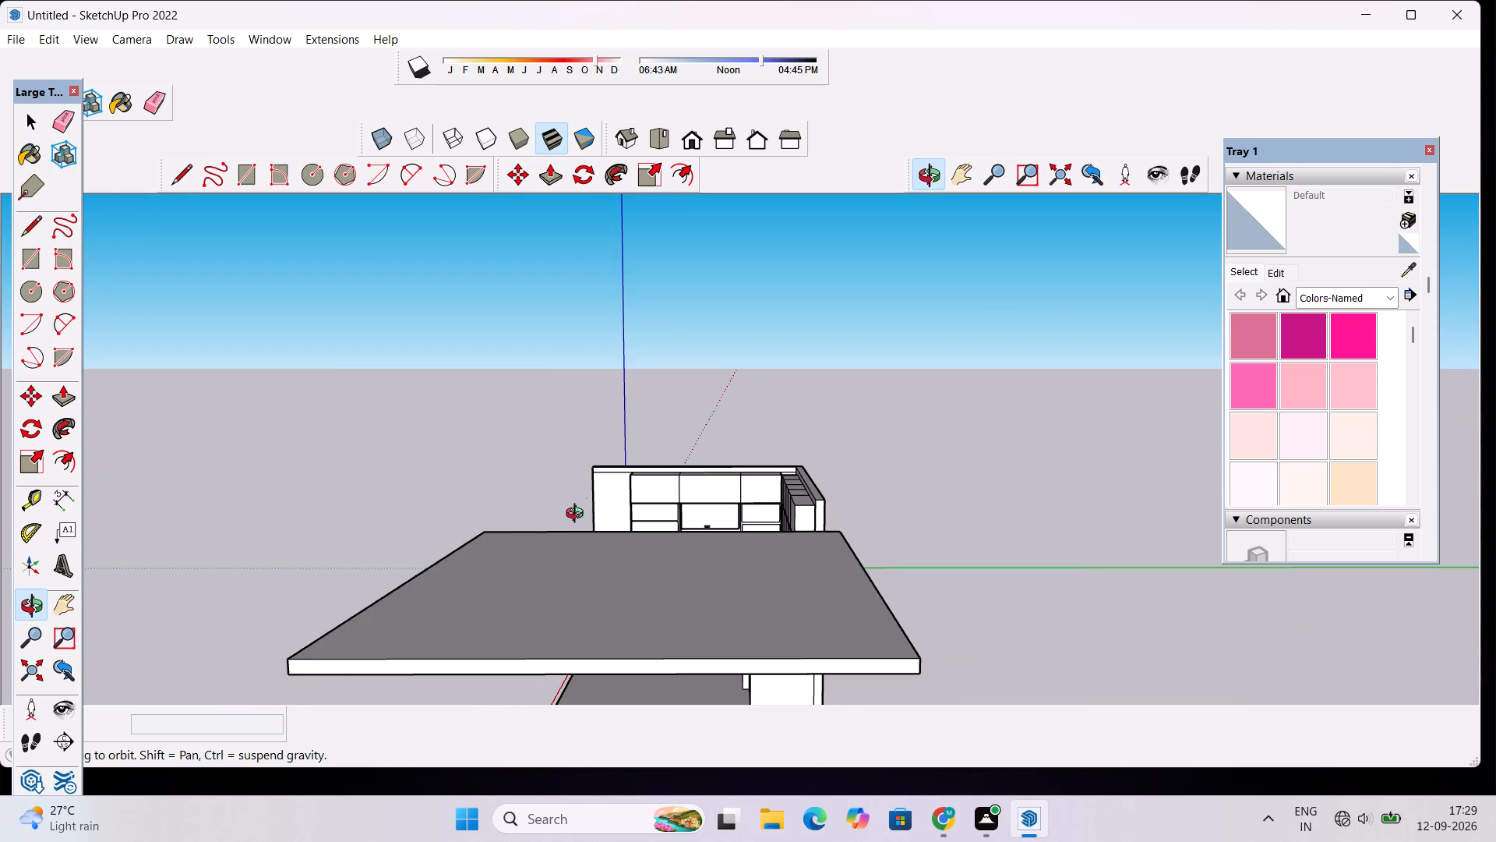
scroll(564, 530, "down", 5)
left_click_drag(578, 585, 650, 469)
scroll(750, 370, "up", 5)
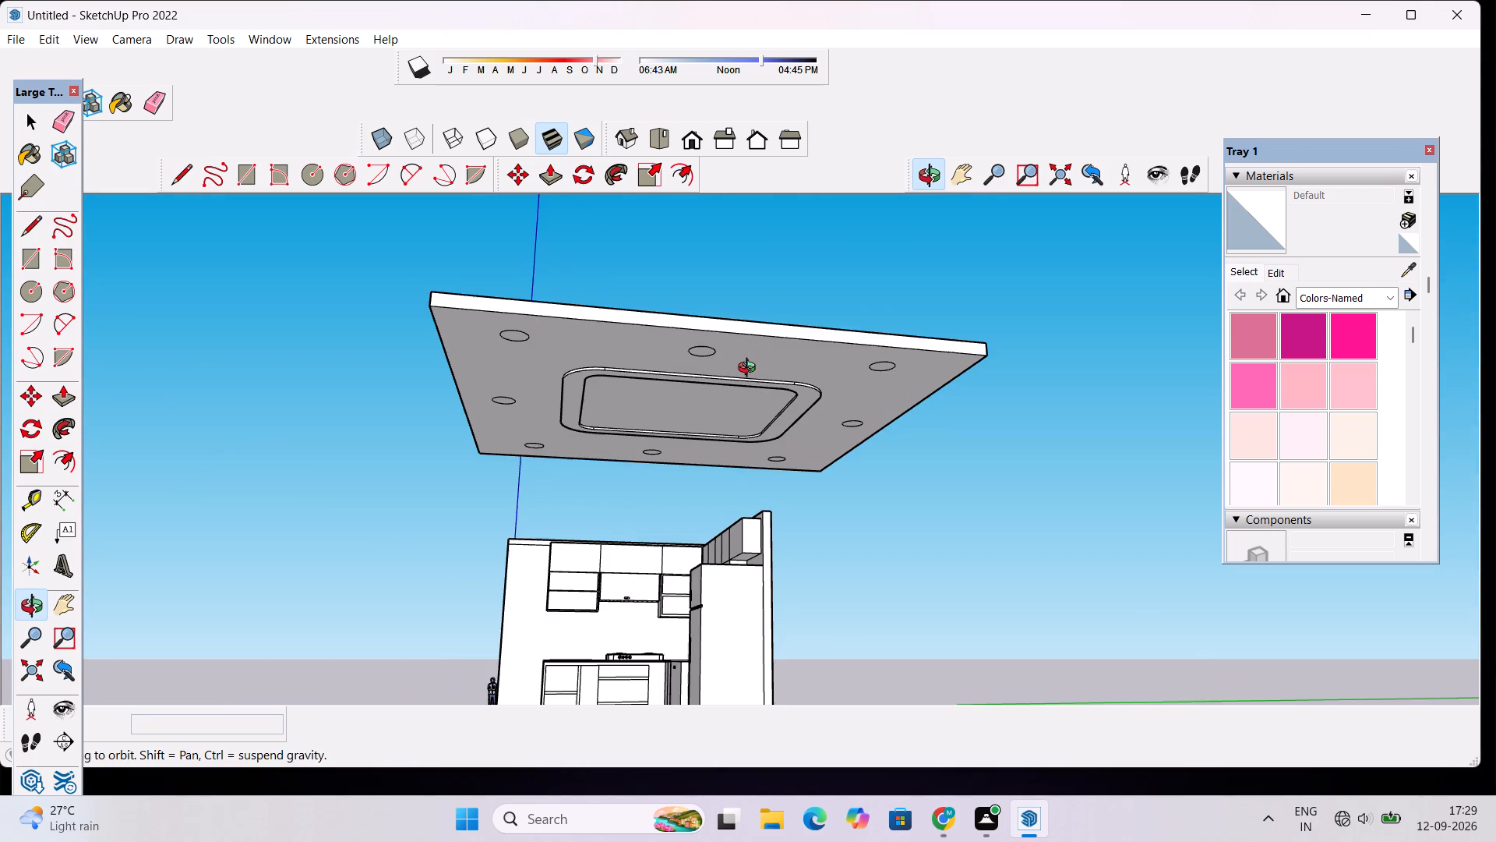
key("space")
key("space")
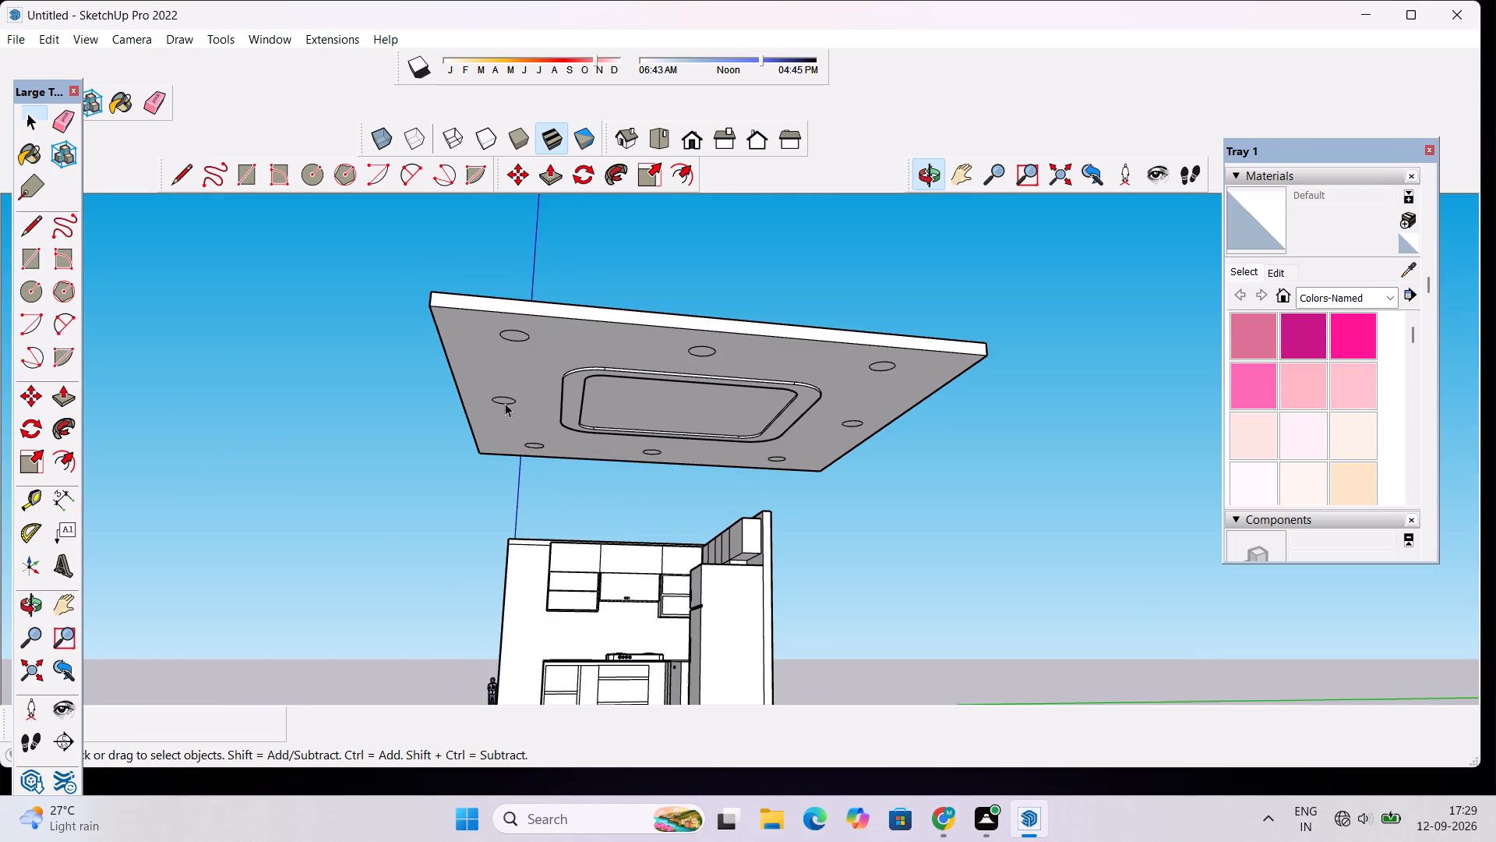
double_click(505, 401)
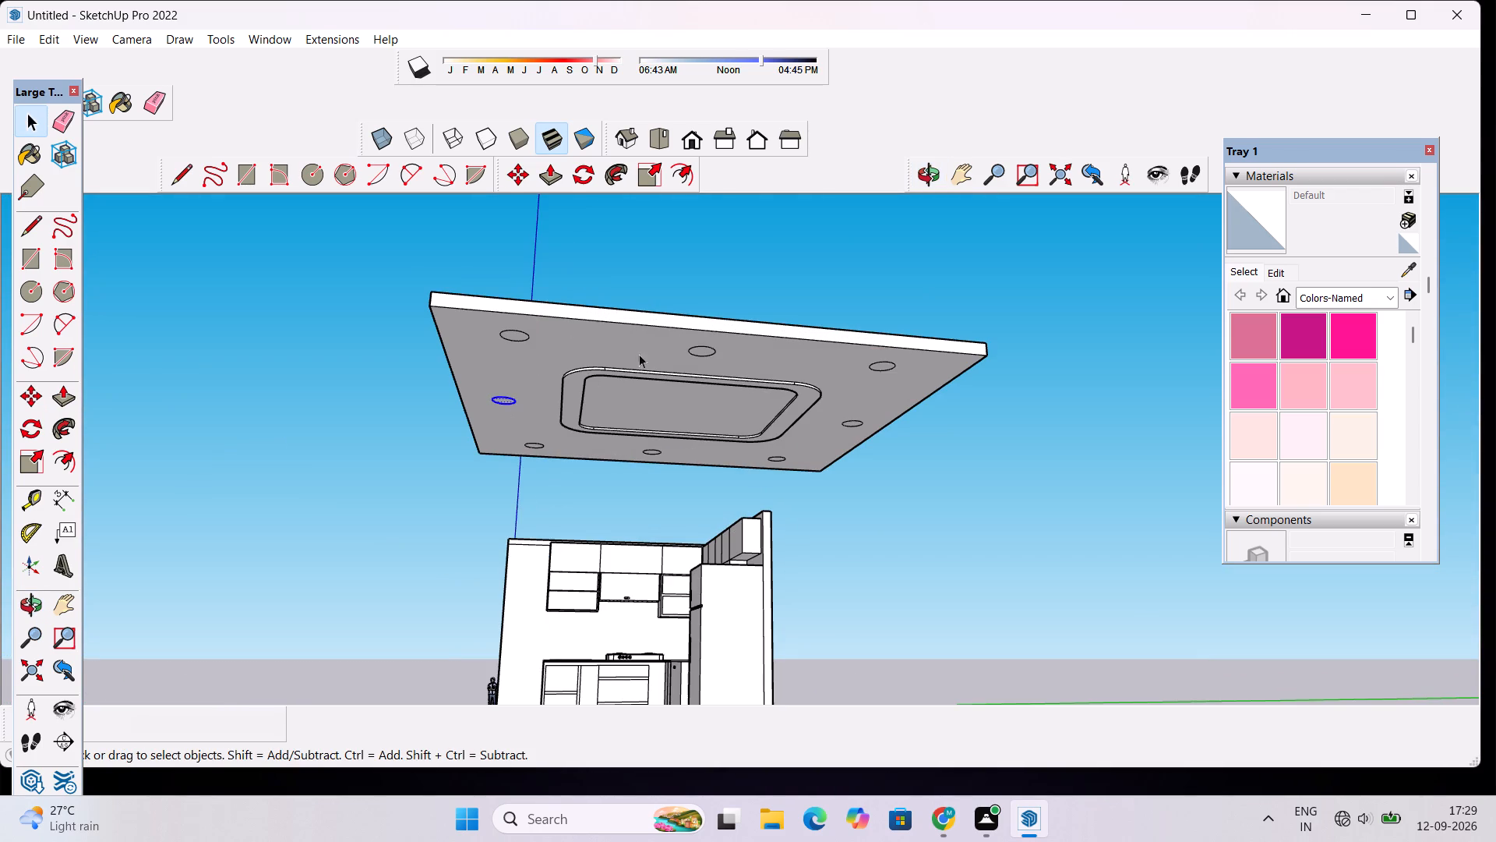
key("space")
left_click(1041, 302)
scroll(776, 391, "down", 3)
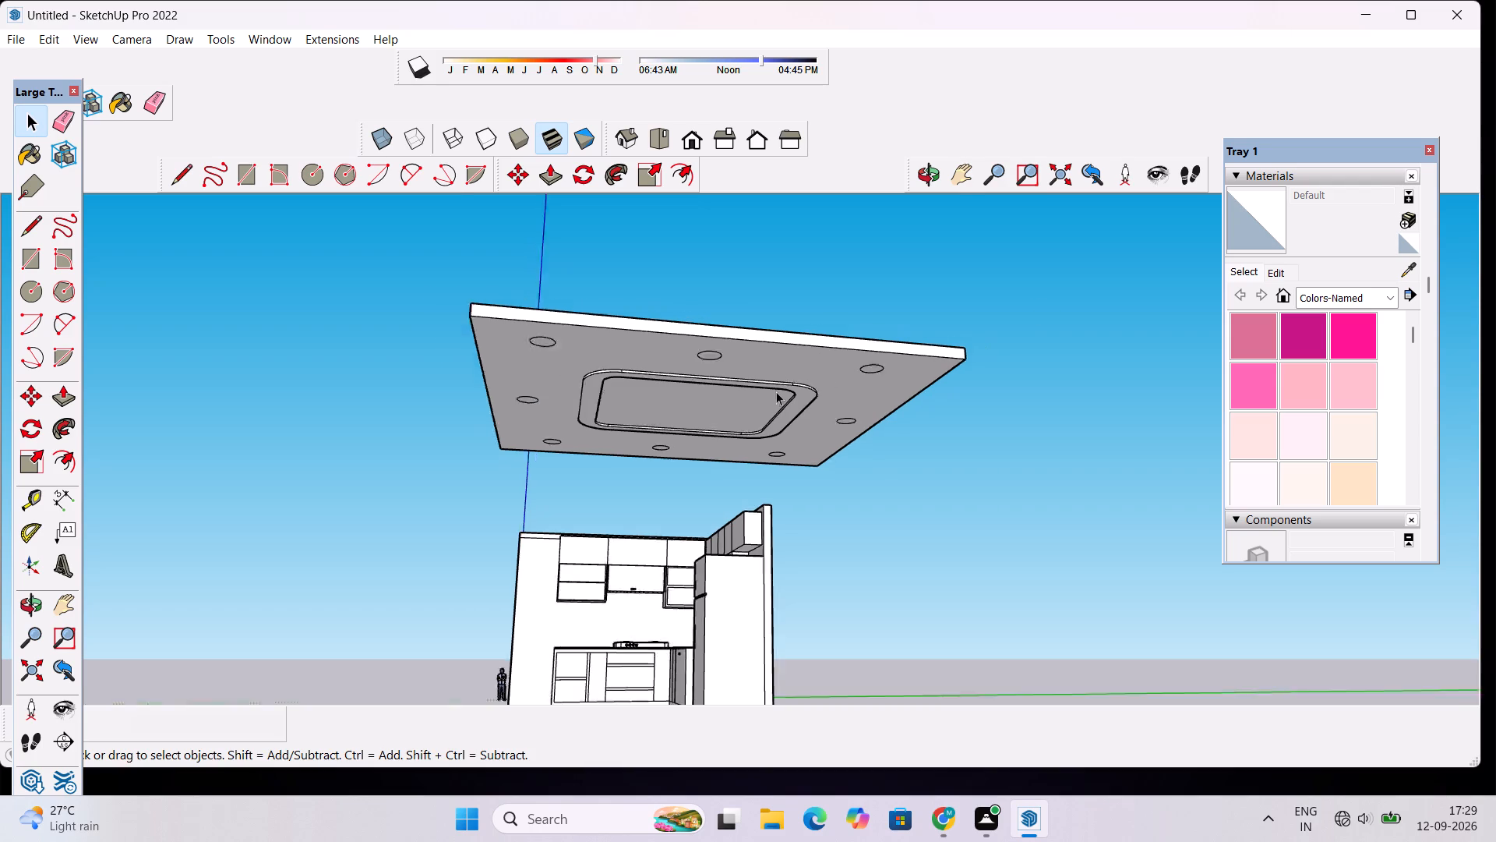
scroll(776, 391, "down", 1)
scroll(776, 391, "up", 4)
left_click(934, 176)
left_click_drag(541, 327, 673, 324)
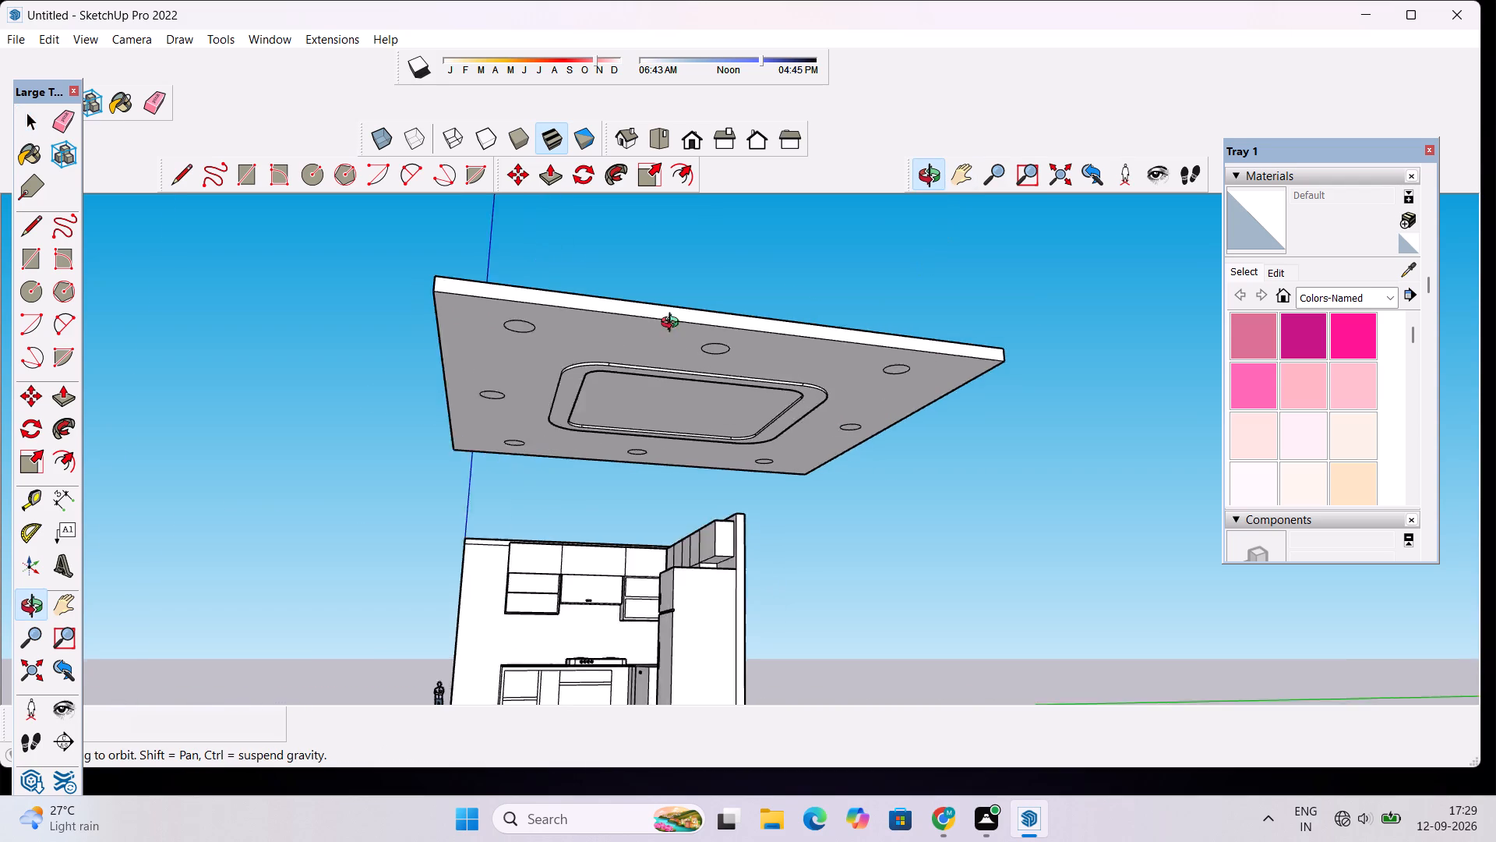
left_click_drag(673, 324, 730, 326)
scroll(730, 326, "down", 6)
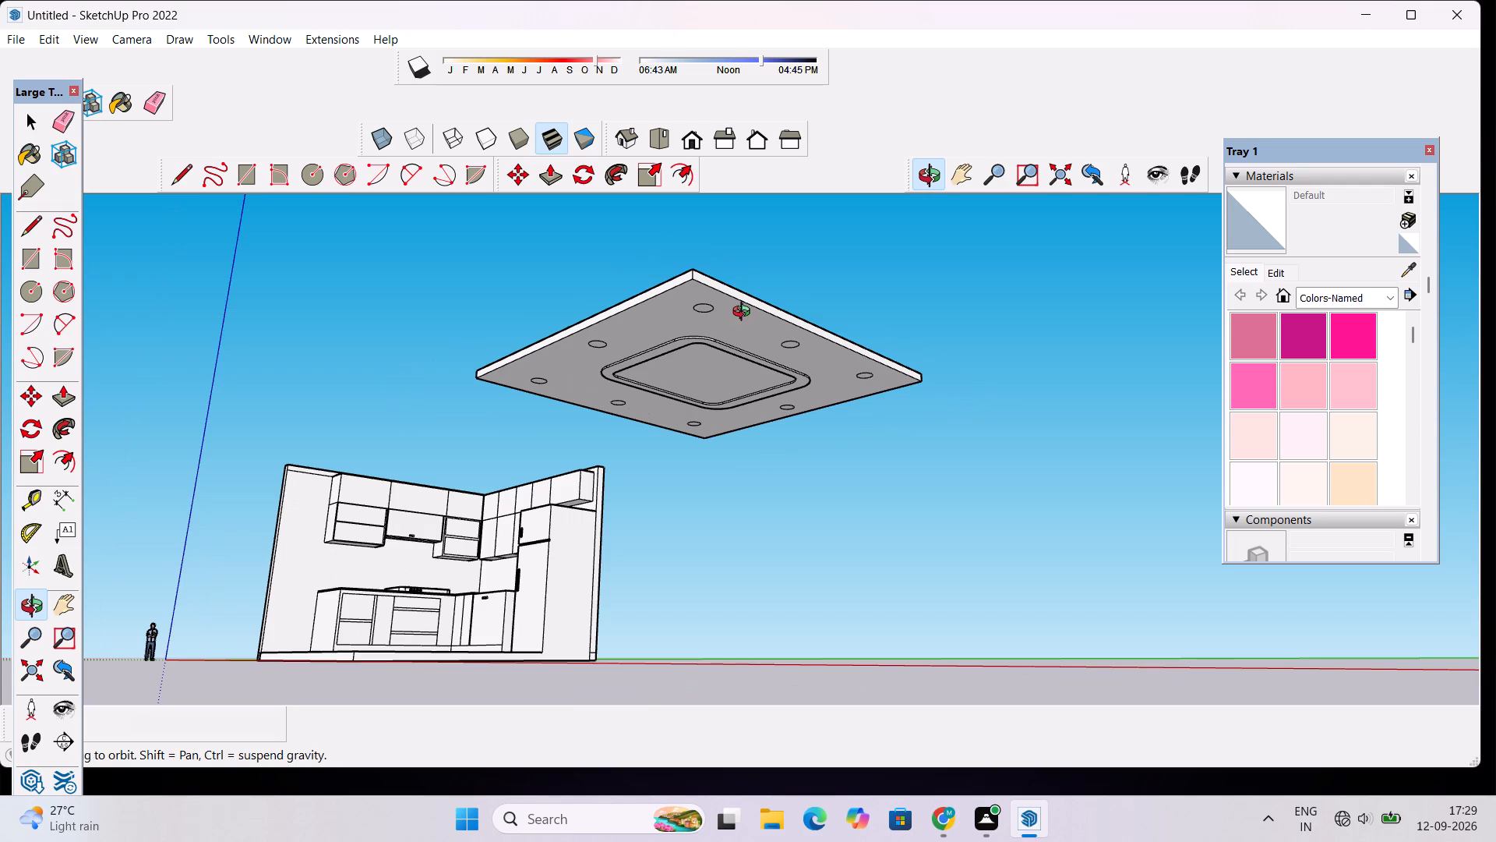
Examine the ceiling slab and the kitchen together from below and above, checking the raised border and circles.
scroll(741, 322, "down", 2)
left_click_drag(714, 351, 715, 402)
scroll(707, 387, "up", 4)
left_click_drag(753, 313, 818, 355)
scroll(815, 368, "down", 6)
left_click_drag(874, 555, 846, 479)
scroll(827, 438, "up", 5)
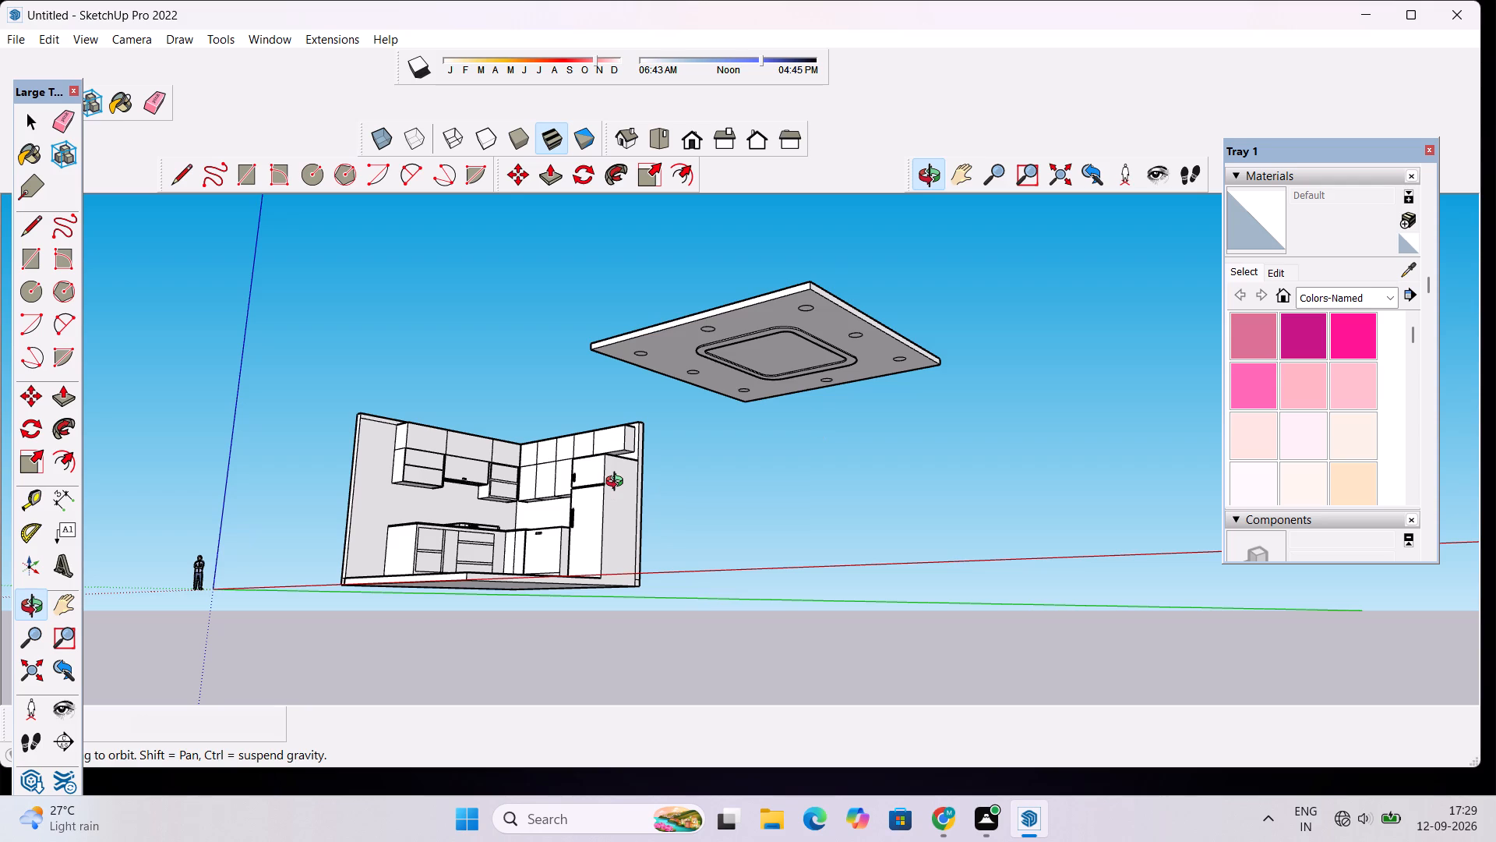
scroll(631, 490, "down", 6)
scroll(662, 396, "up", 5)
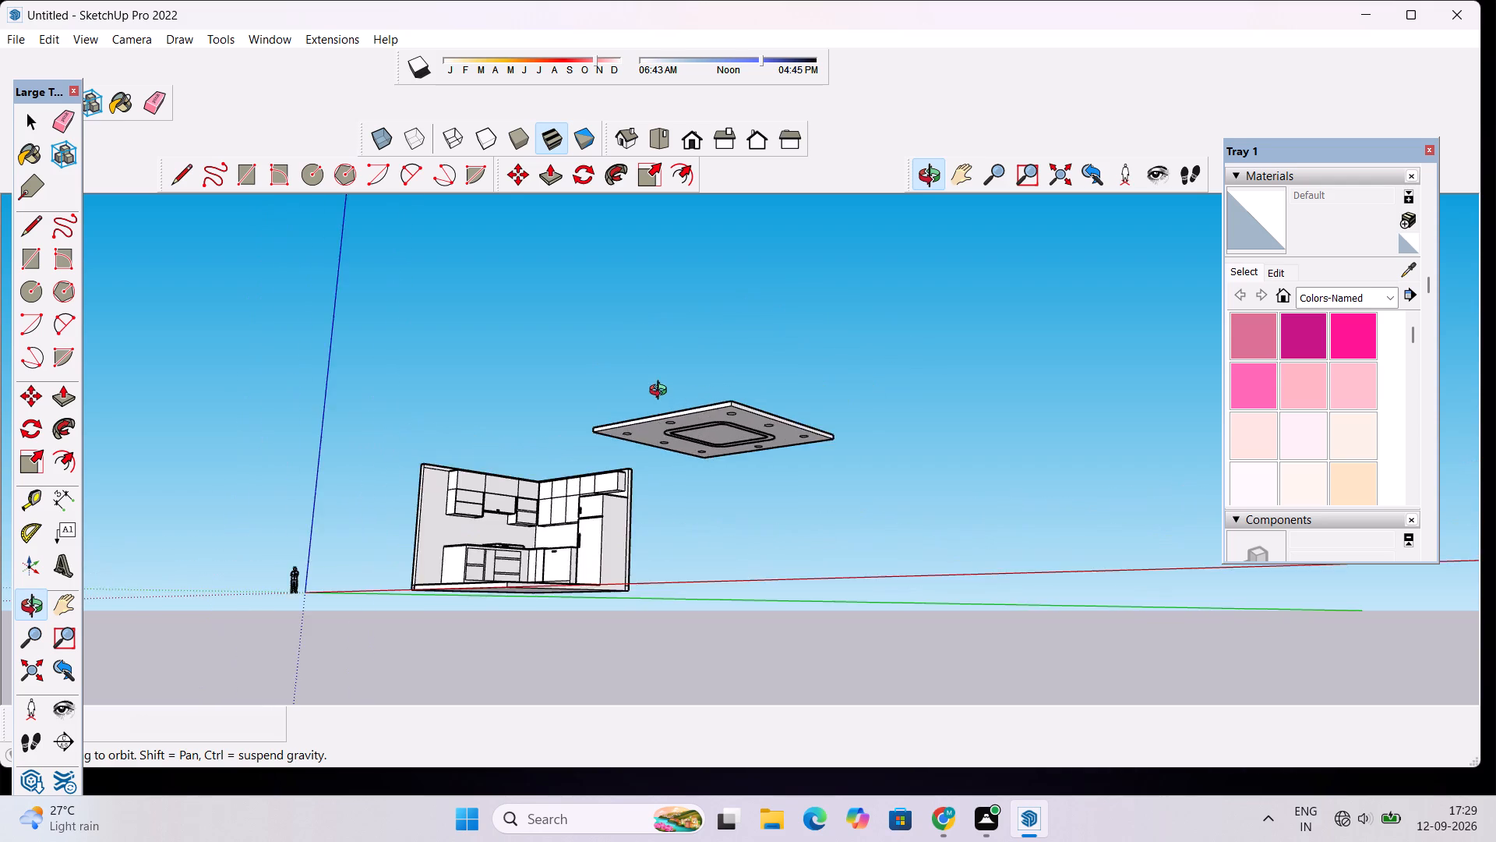
left_click_drag(656, 416, 683, 548)
scroll(732, 540, "up", 4)
left_click_drag(693, 552, 673, 517)
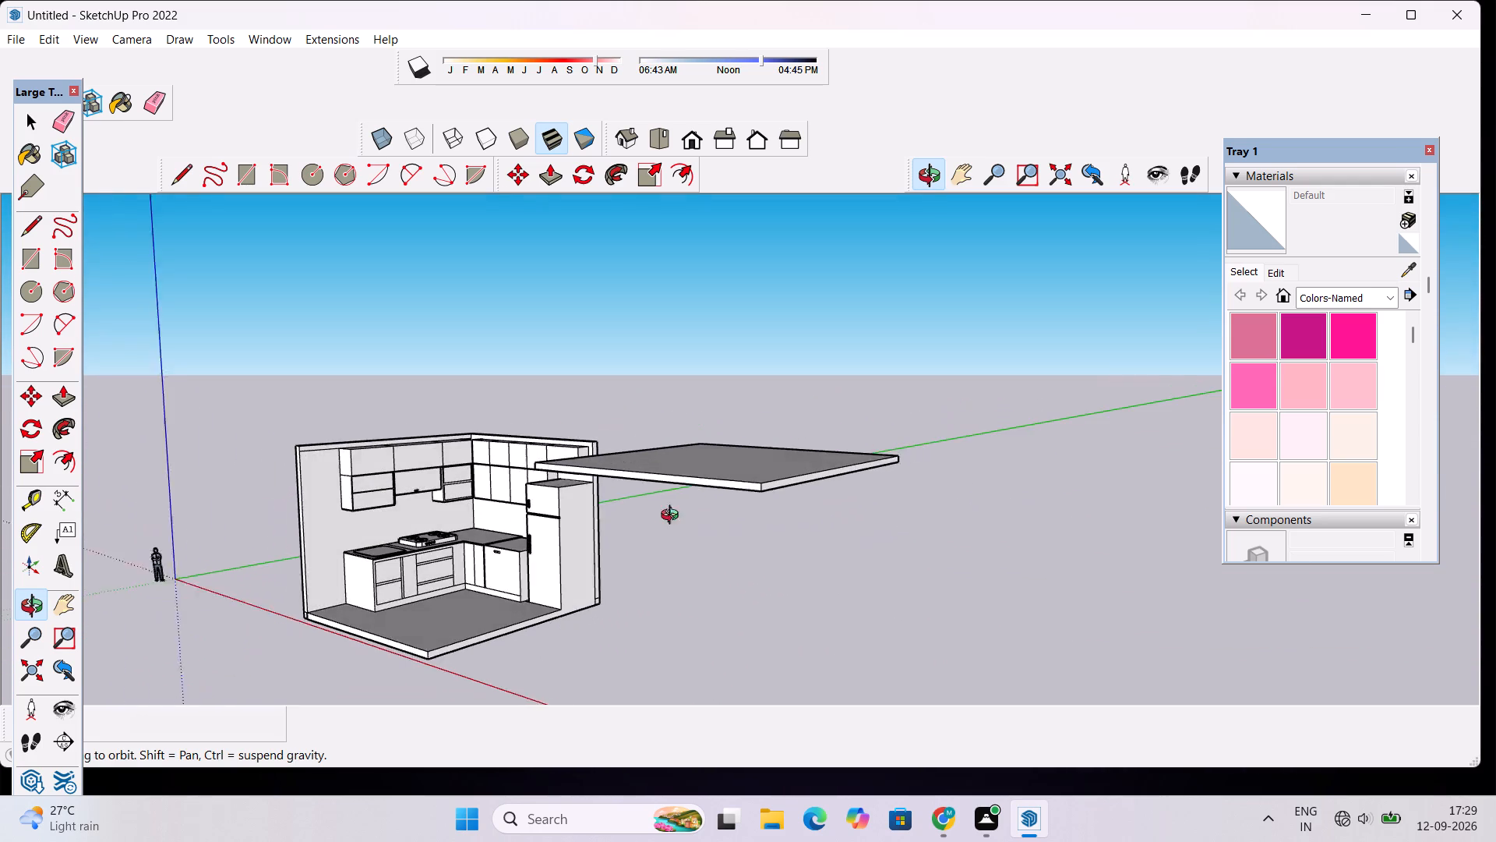
left_click_drag(673, 517, 643, 526)
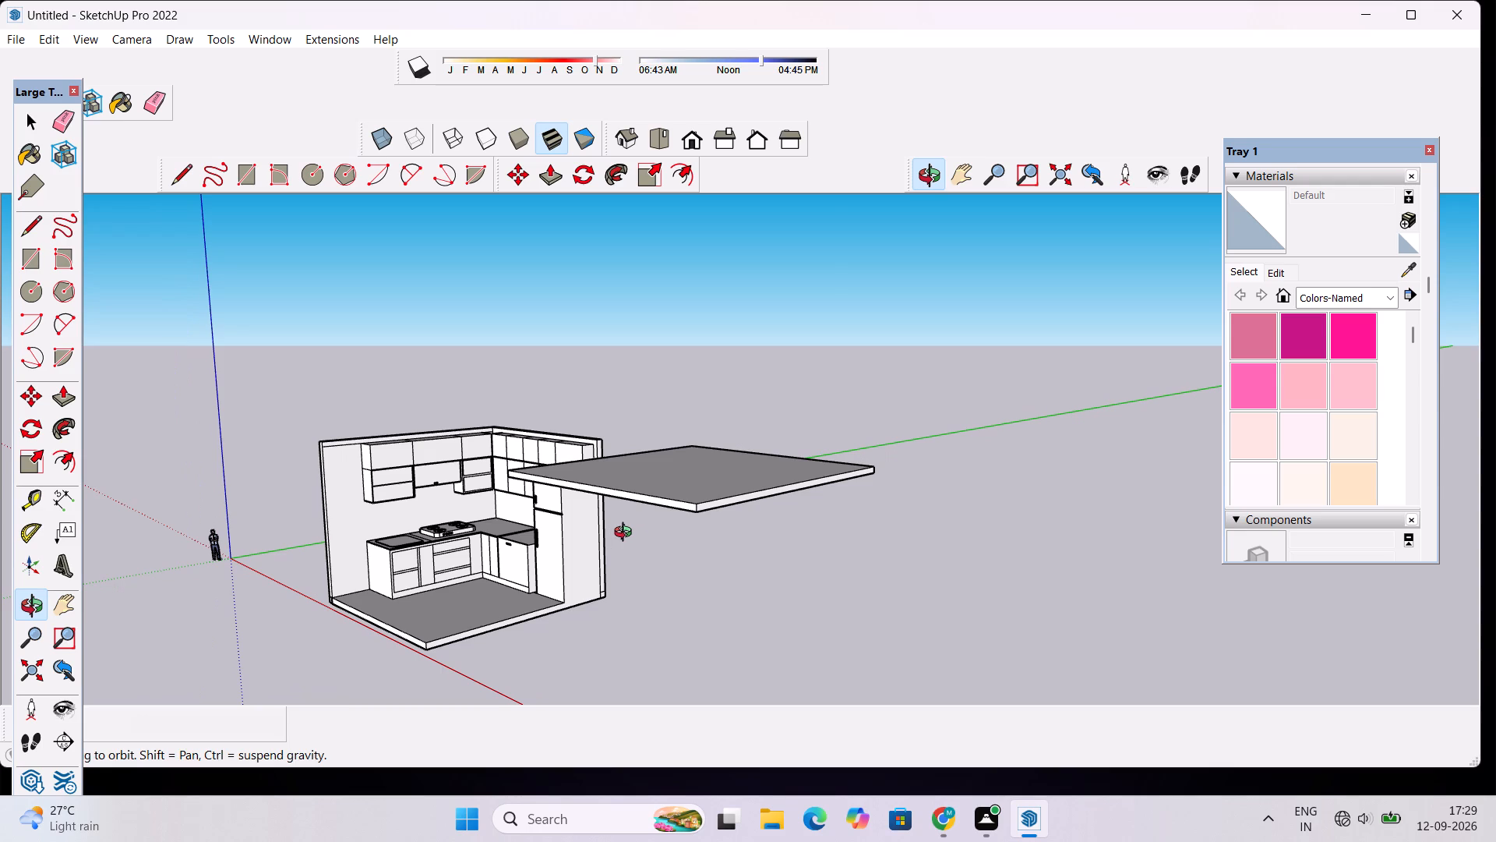
scroll(627, 534, "up", 1)
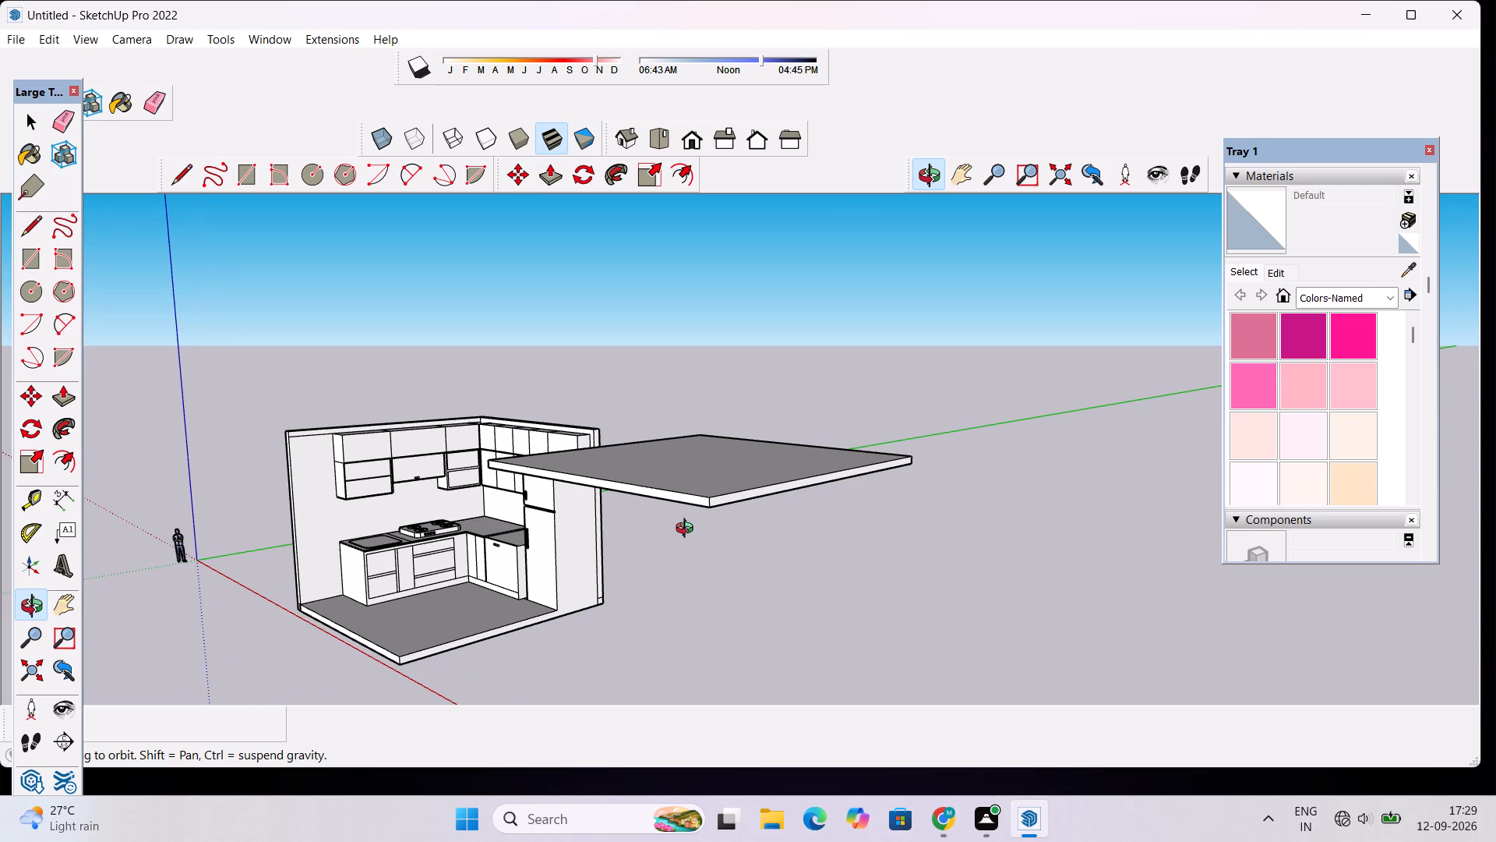
scroll(638, 485, "up", 4)
left_click_drag(618, 515, 707, 350)
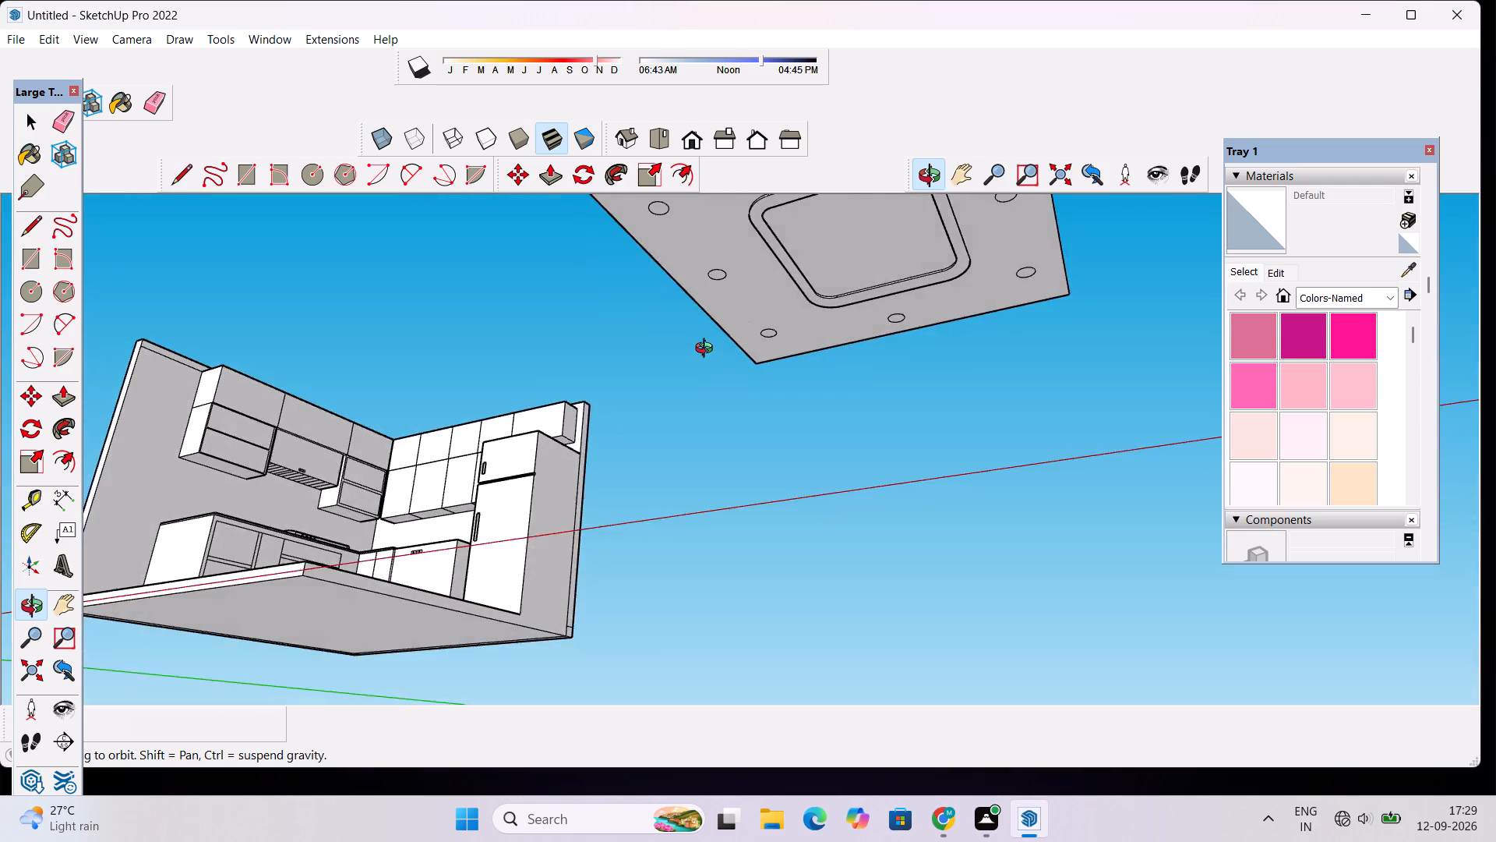
left_click_drag(707, 350, 673, 494)
left_click_drag(665, 459, 540, 628, "shift")
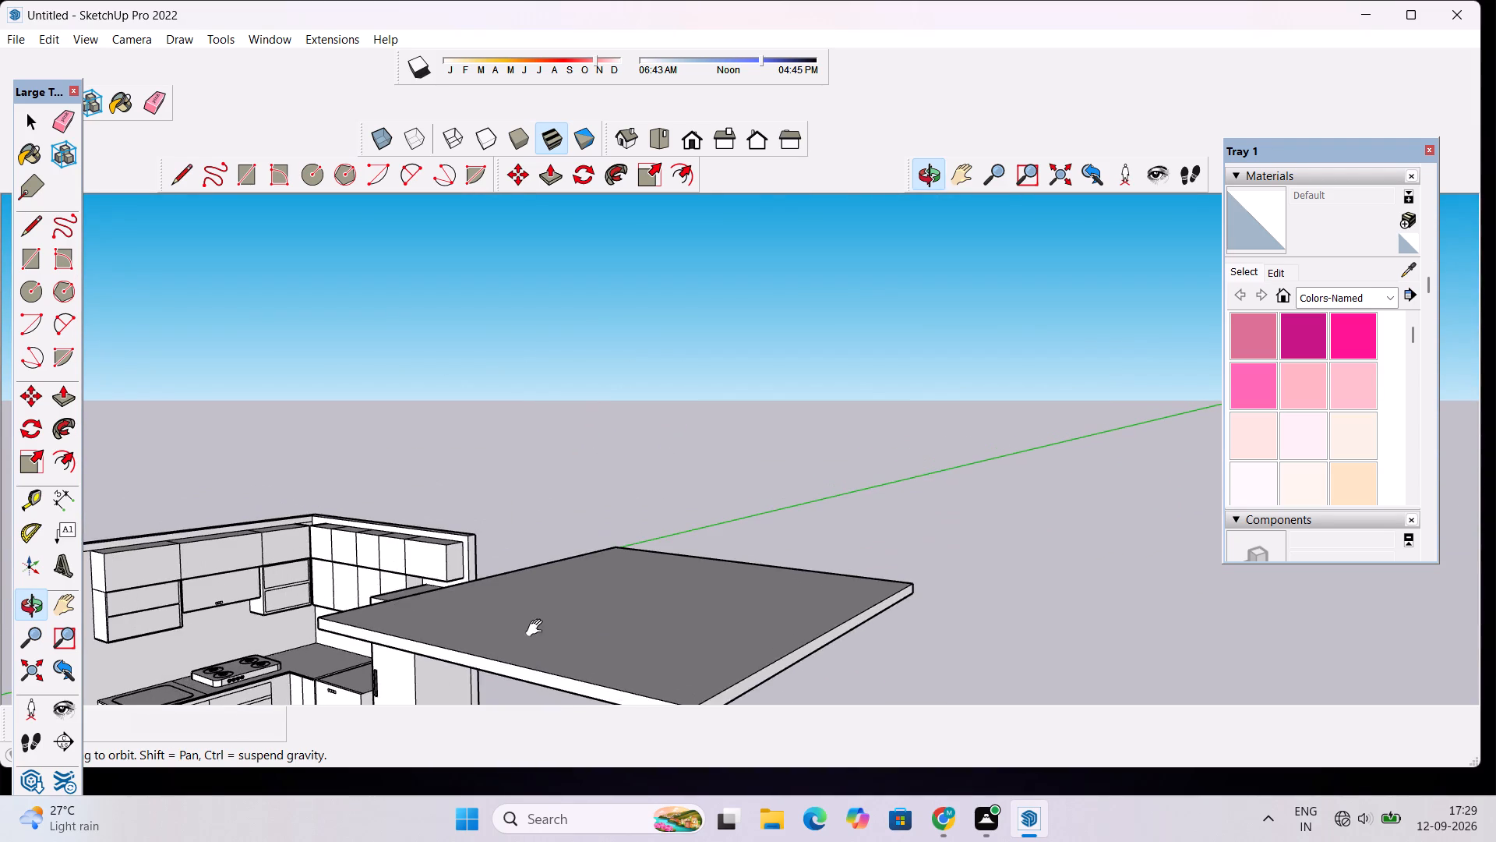
scroll(562, 602, "up", 4, "shift")
Push/Pull the rounded border face back 2" flush with the slab's underside, and pull it out 3".
left_click_drag(553, 640, 709, 318)
left_click_drag(697, 424, 693, 476)
scroll(688, 448, "up", 1)
key("p")
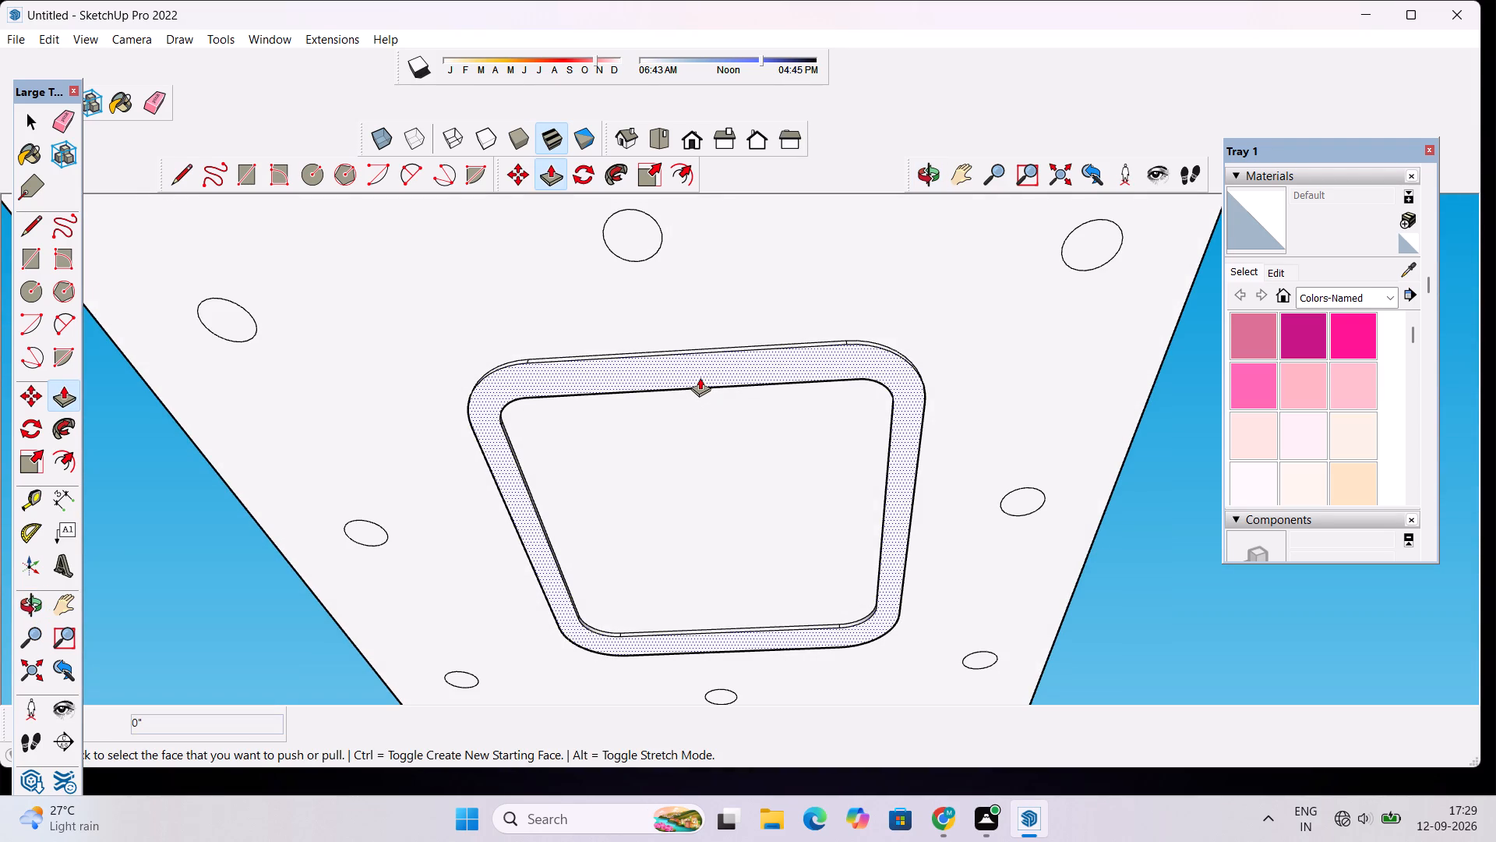
left_click(700, 377)
left_click(763, 306)
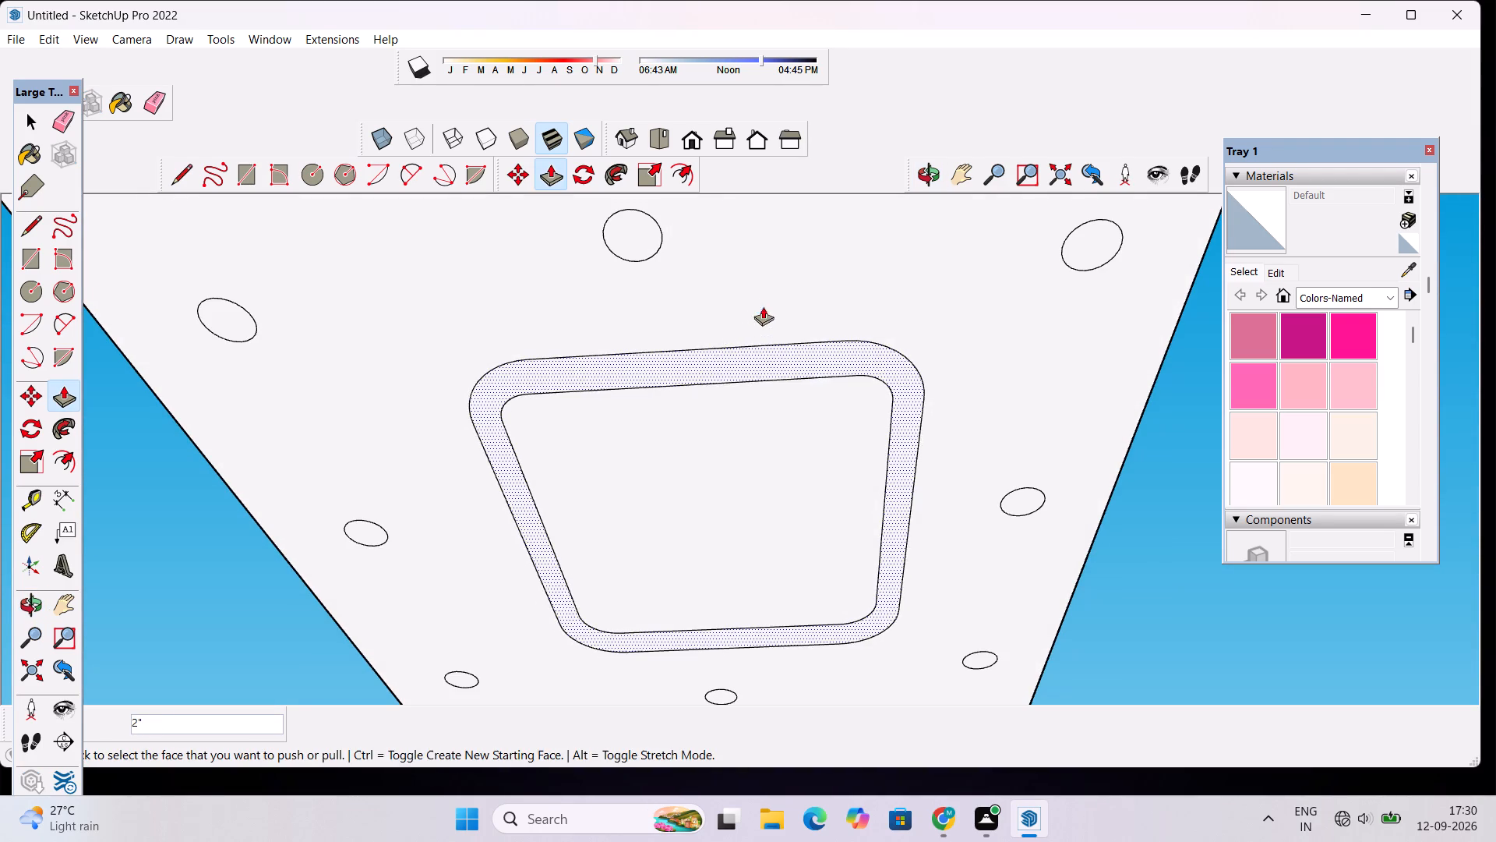
left_click(752, 363)
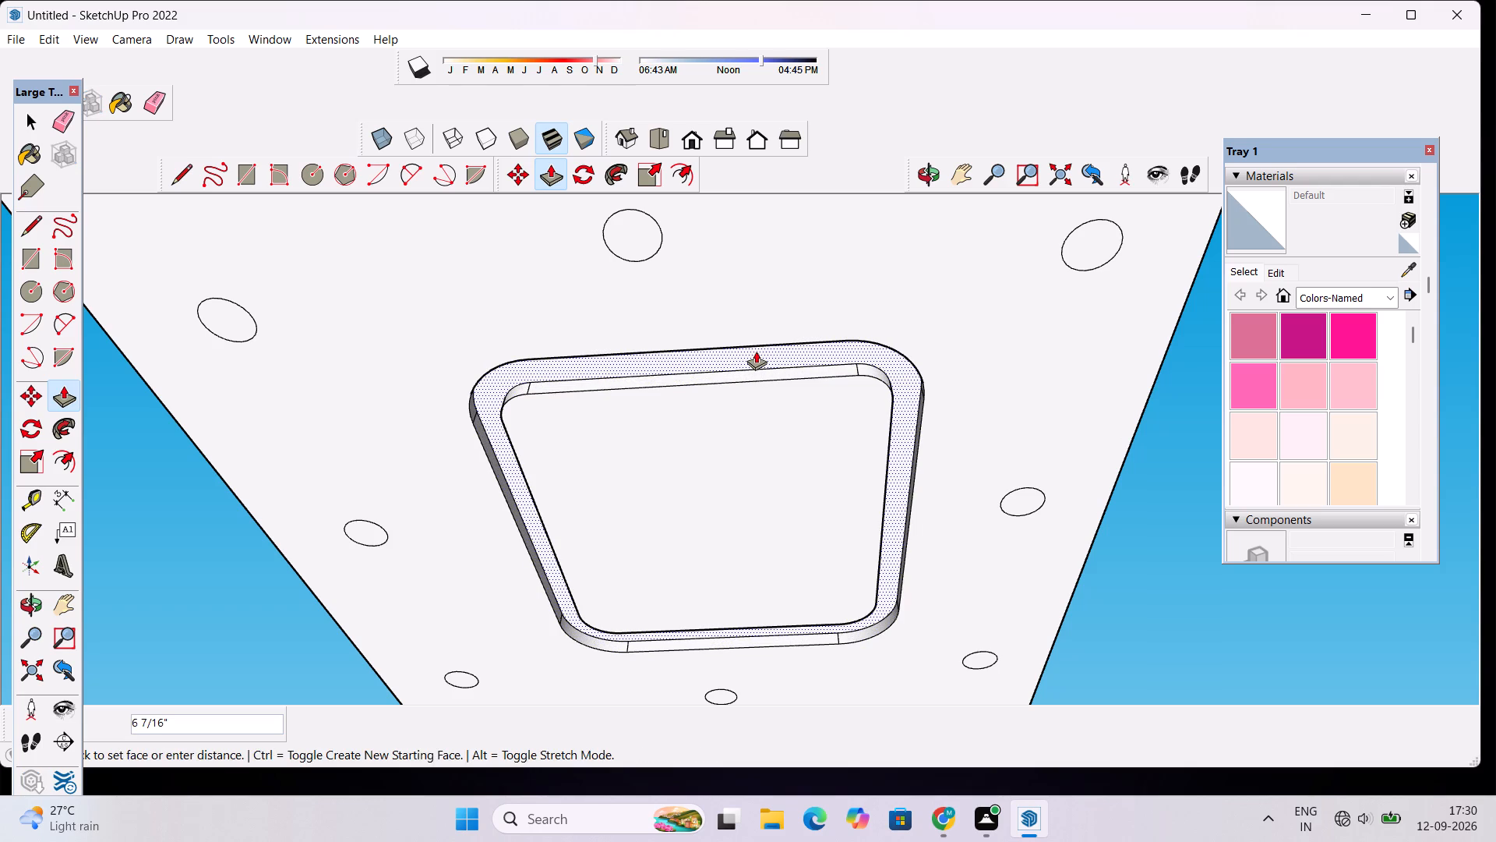
key("3")
key("shift+quotedbl")
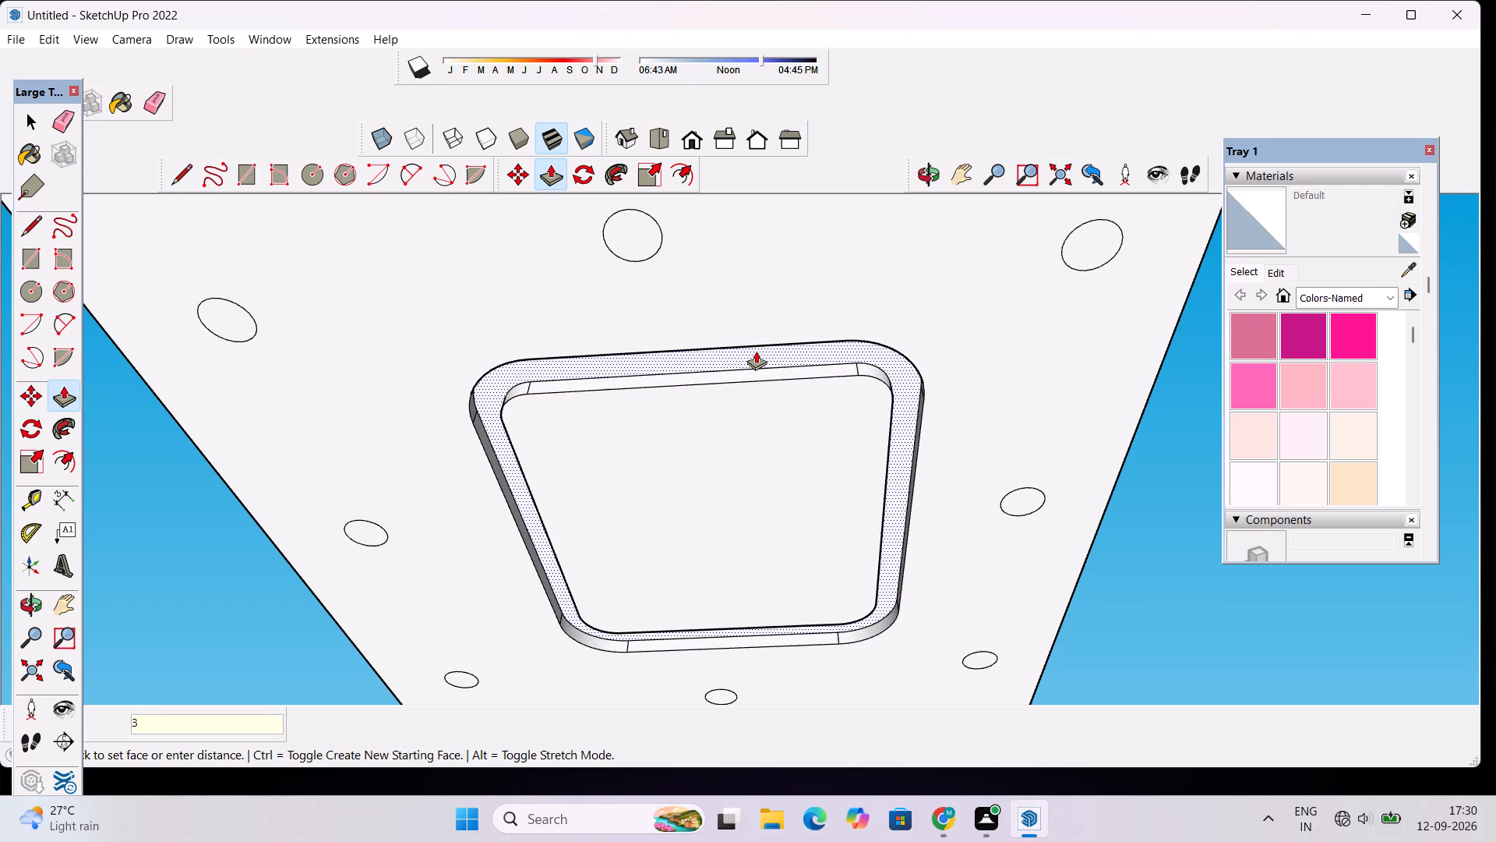
key("Return")
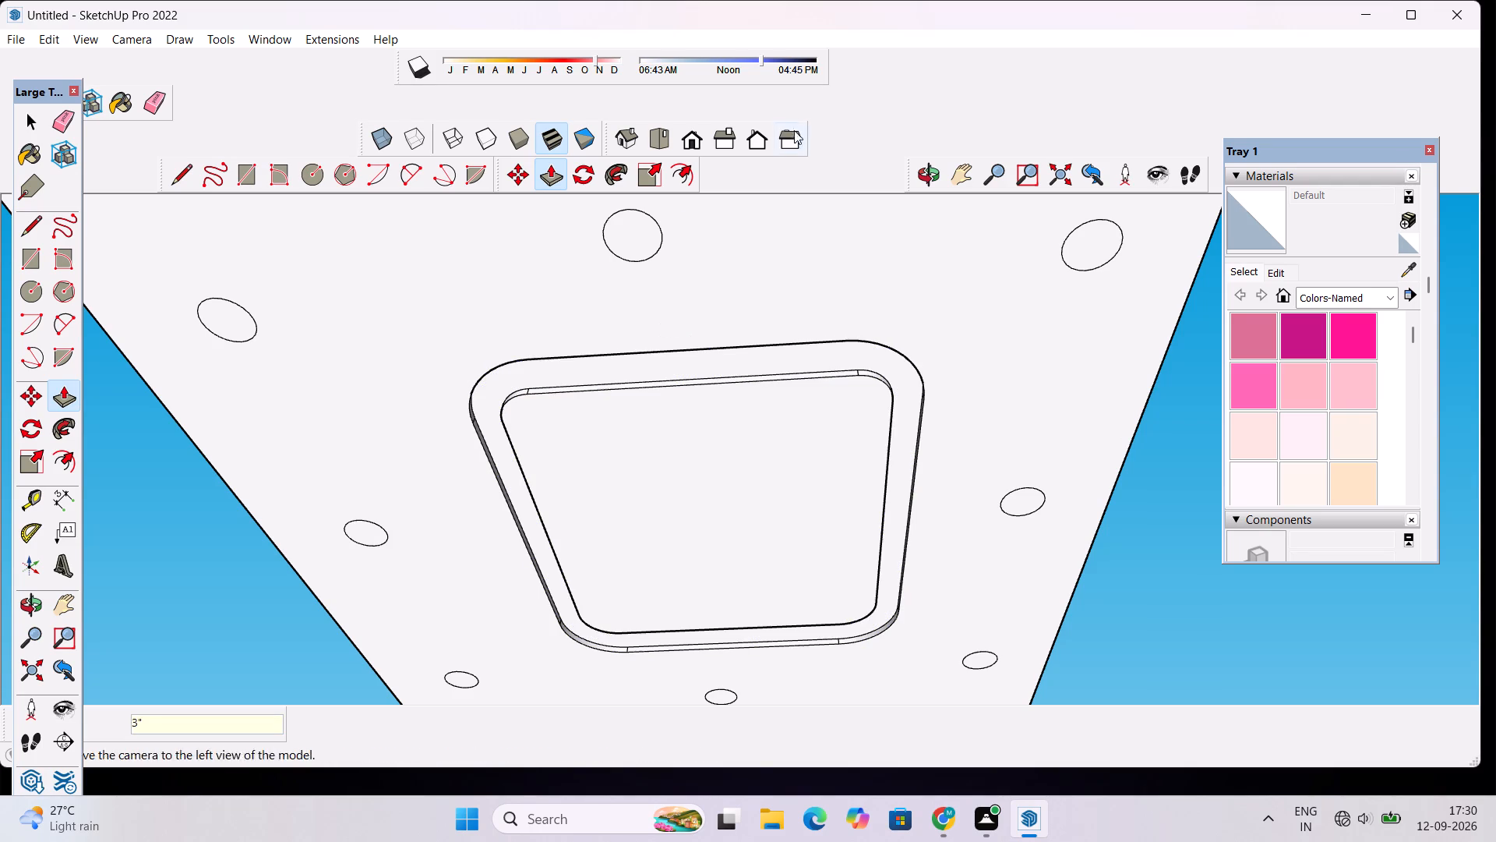
Examine the slab's thicker raised border from several angles below, together with the kitchen.
left_click(919, 173)
left_click_drag(894, 260, 524, 382)
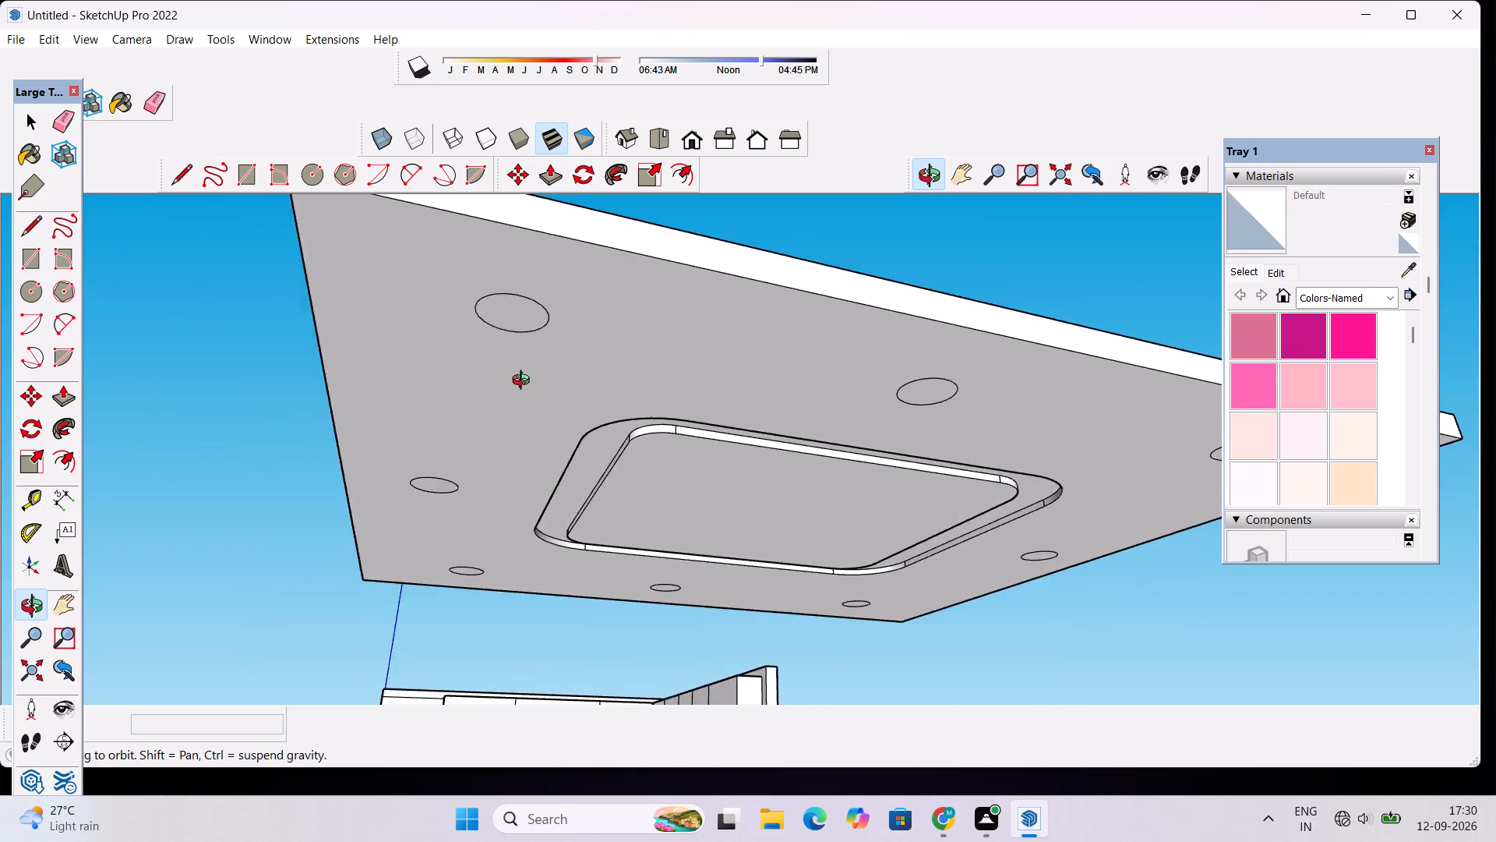
left_click_drag(524, 382, 432, 382)
left_click_drag(620, 377, 625, 419)
scroll(637, 407, "down", 4)
scroll(690, 462, "up", 4)
left_click_drag(574, 412, 782, 337)
scroll(782, 337, "down", 6)
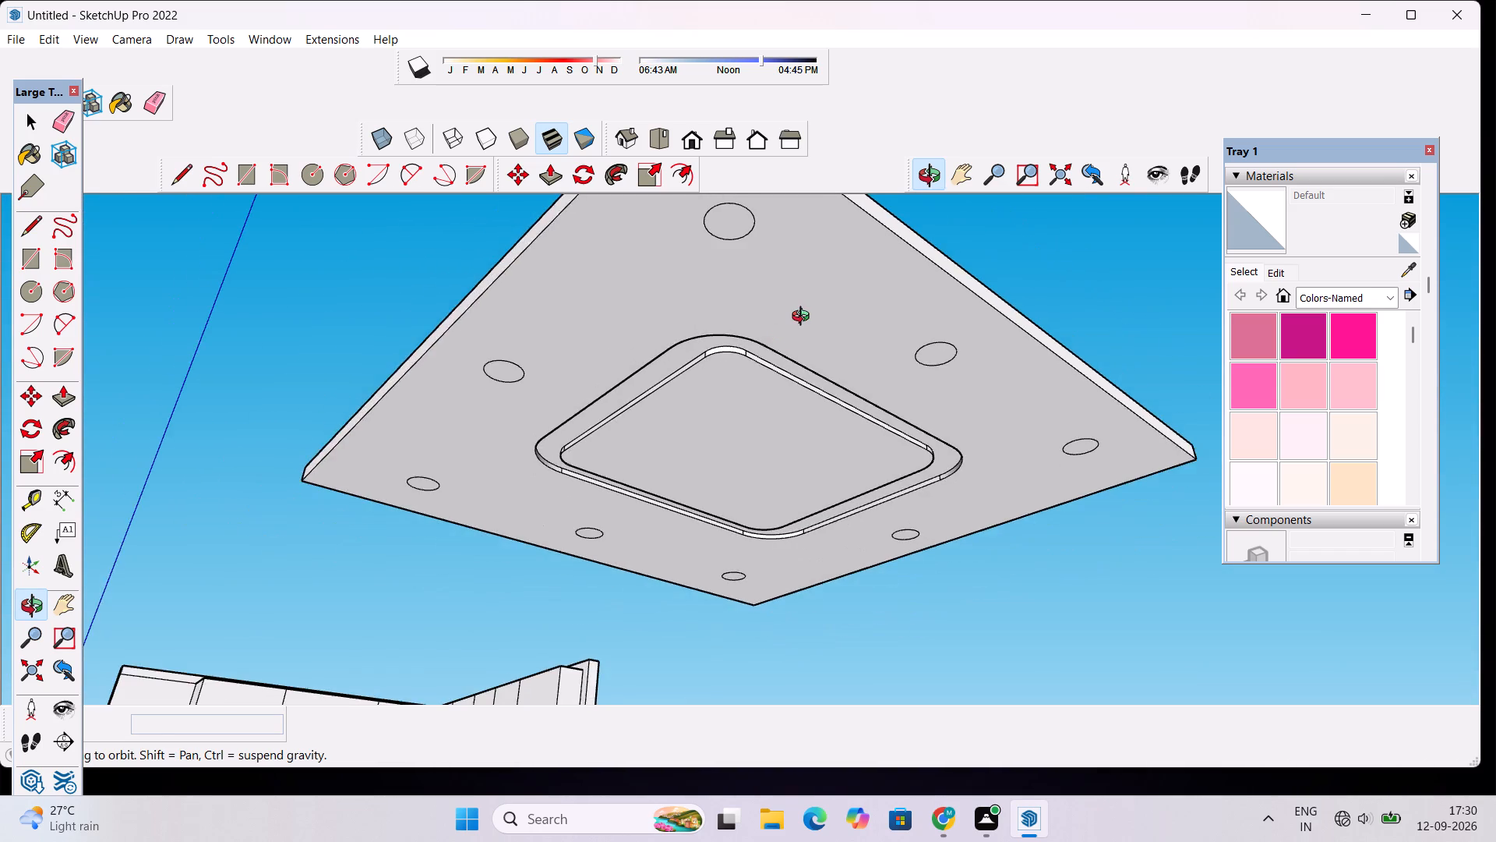
scroll(804, 318, "down", 4)
left_click_drag(812, 302, 766, 416)
scroll(760, 388, "down", 1)
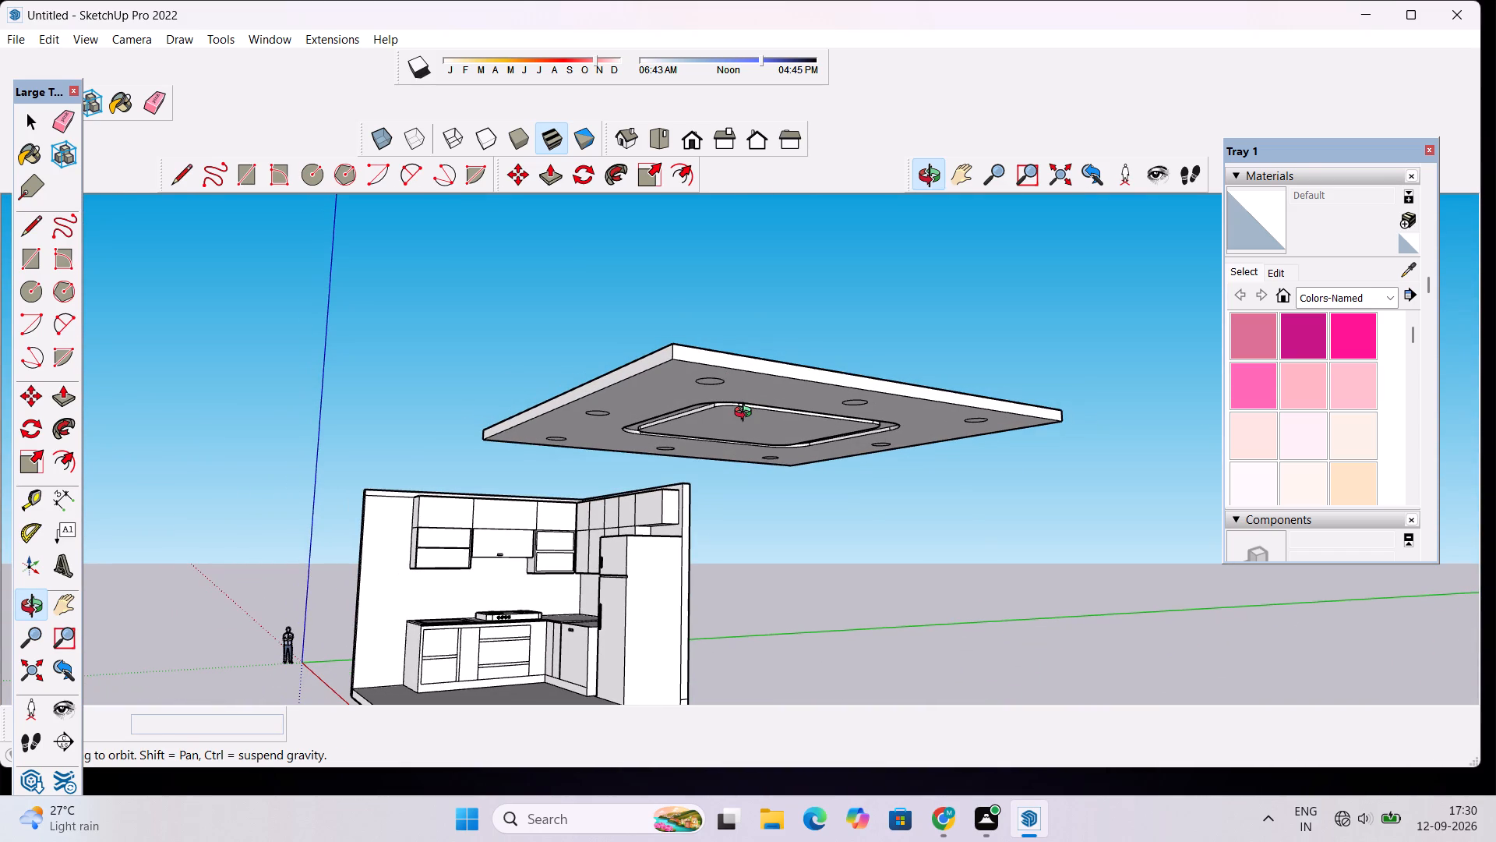
Push/Pull the middle circle on one side of the slab's underside about 7/8" up into the slab.
scroll(657, 413, "up", 5)
left_click_drag(820, 359, 849, 356)
scroll(594, 421, "up", 4)
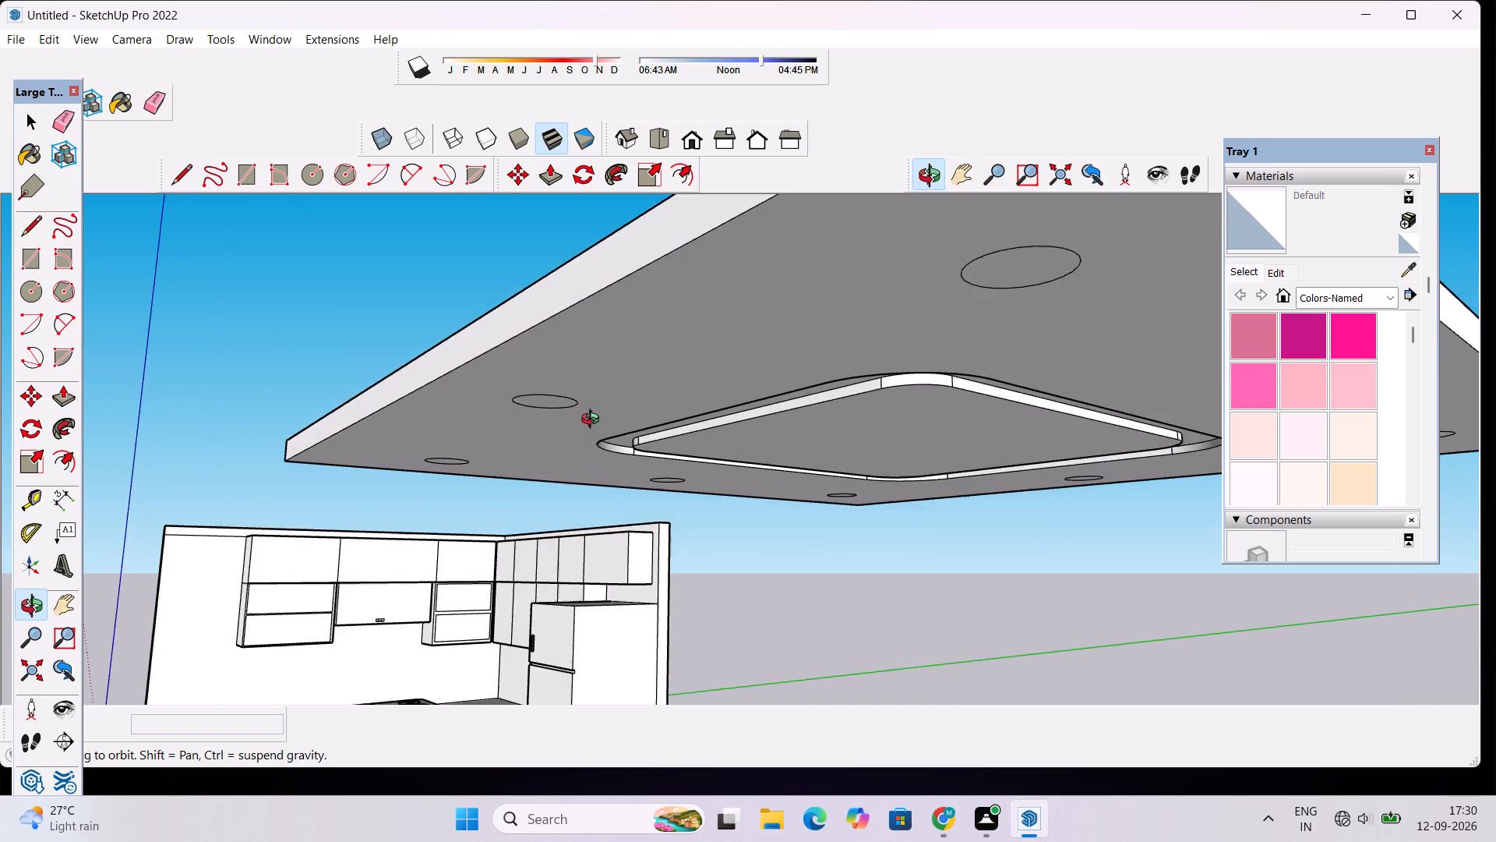
scroll(594, 421, "up", 6)
key("space")
key("p")
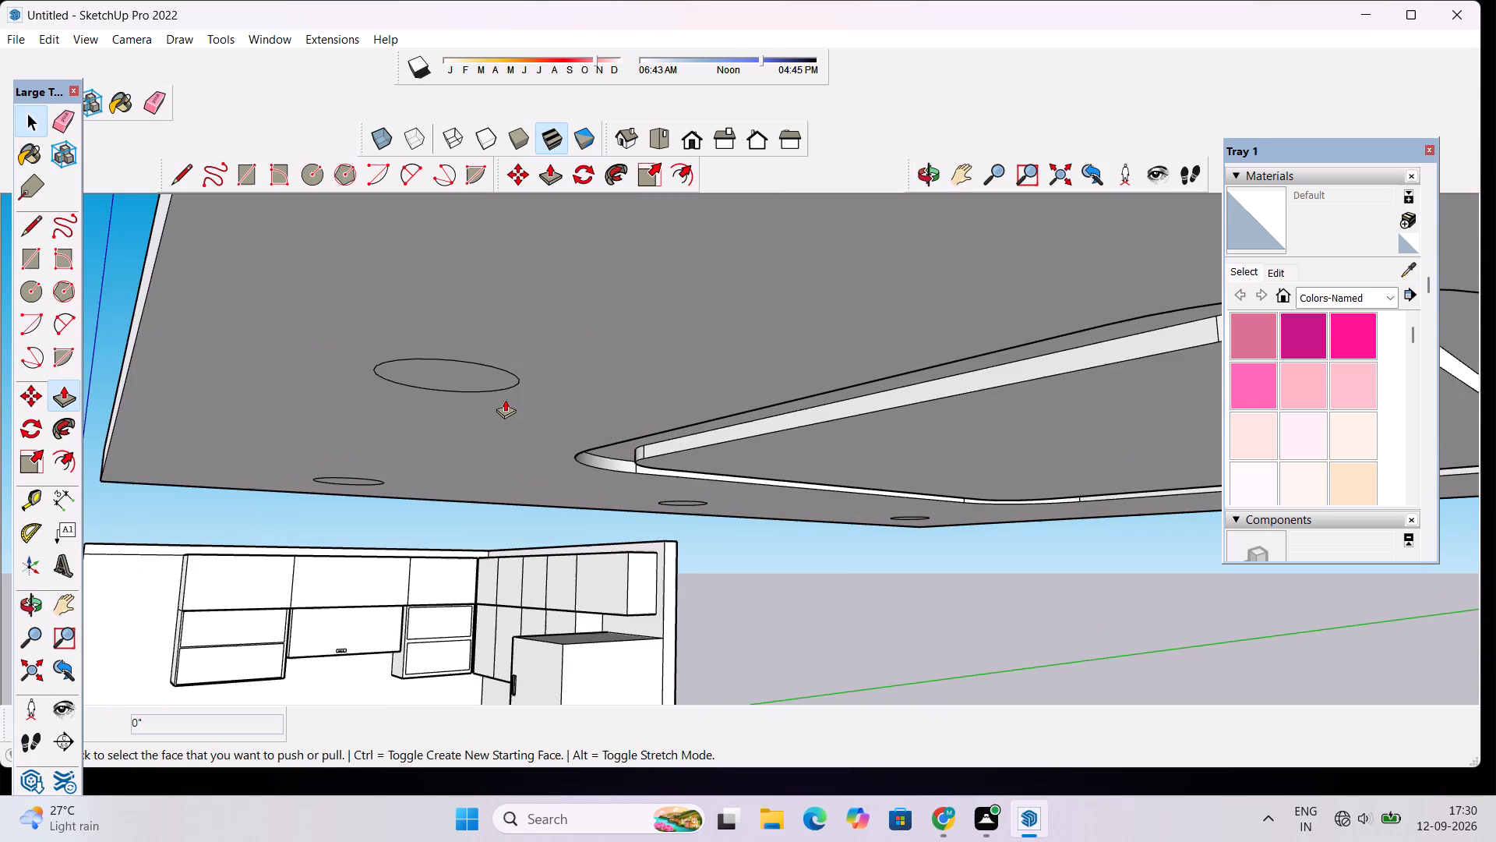
left_click(489, 381)
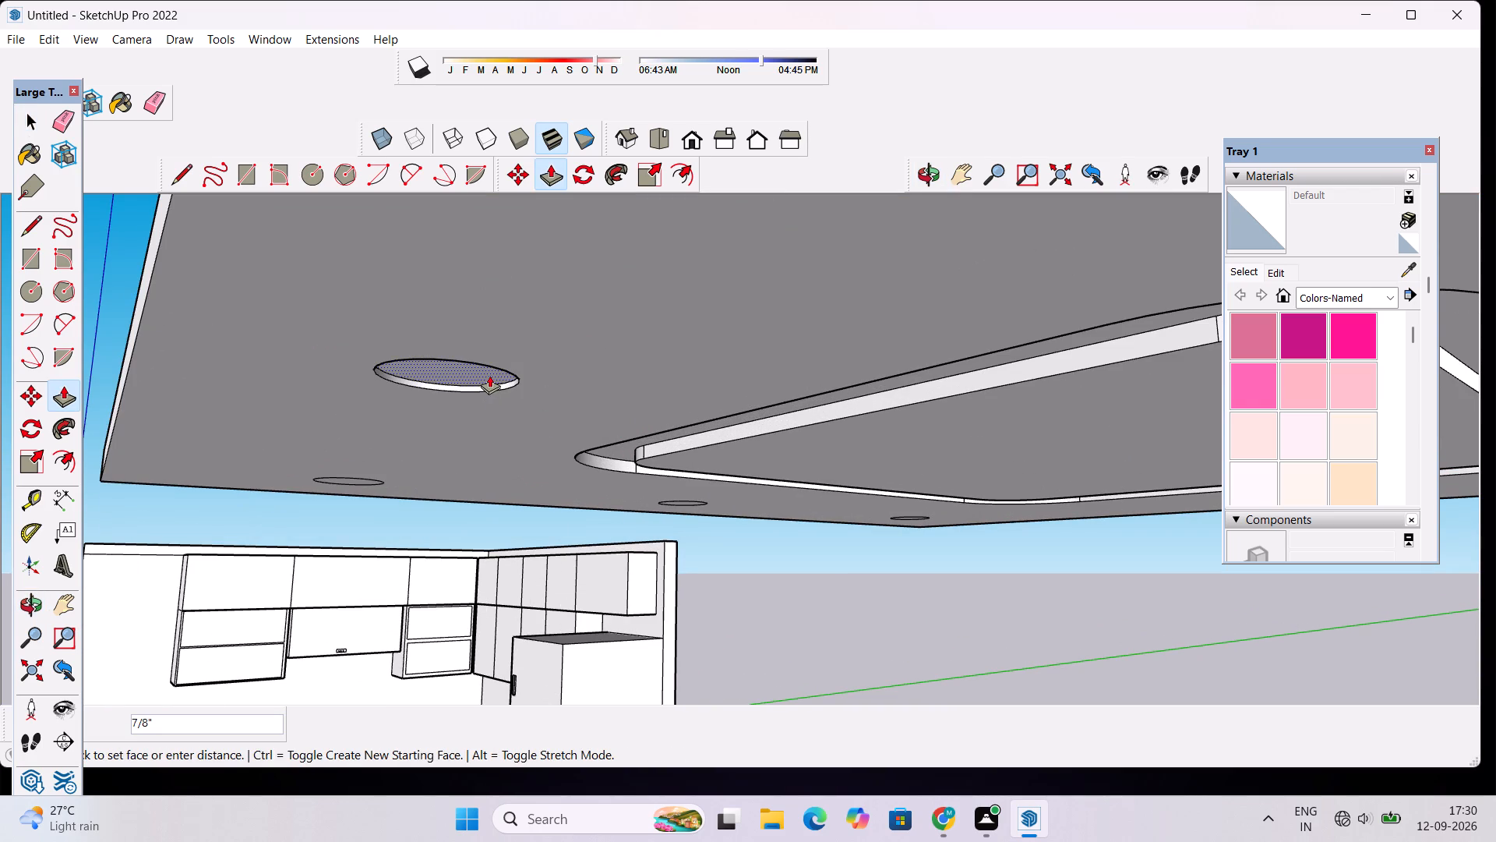
left_click(489, 375)
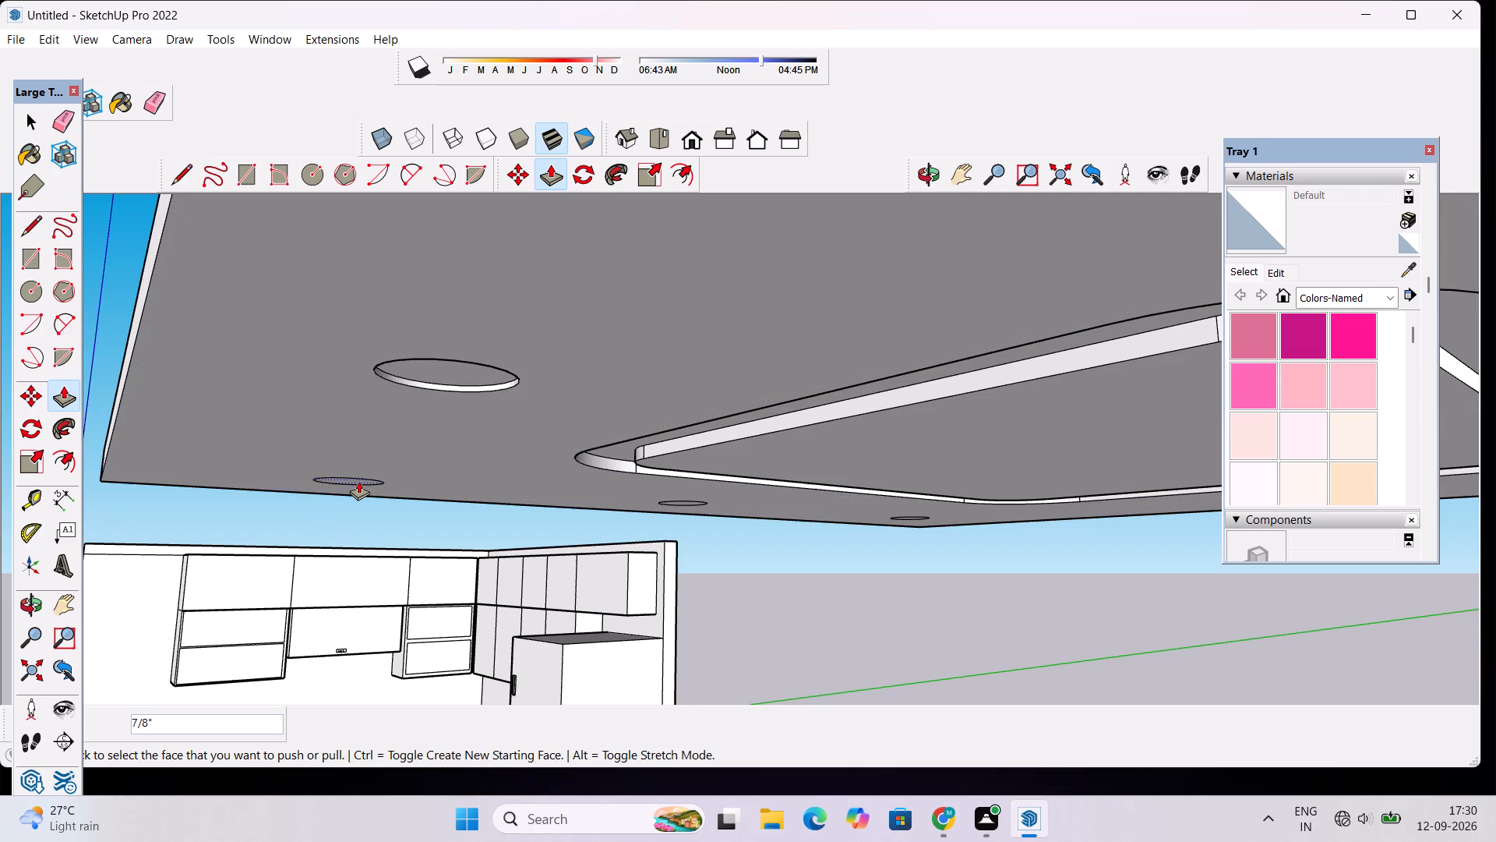
Recess the adjacent corner circle and the two circles following it along the kitchen side to the same 7/8" depth.
left_click(360, 480)
left_click(439, 377)
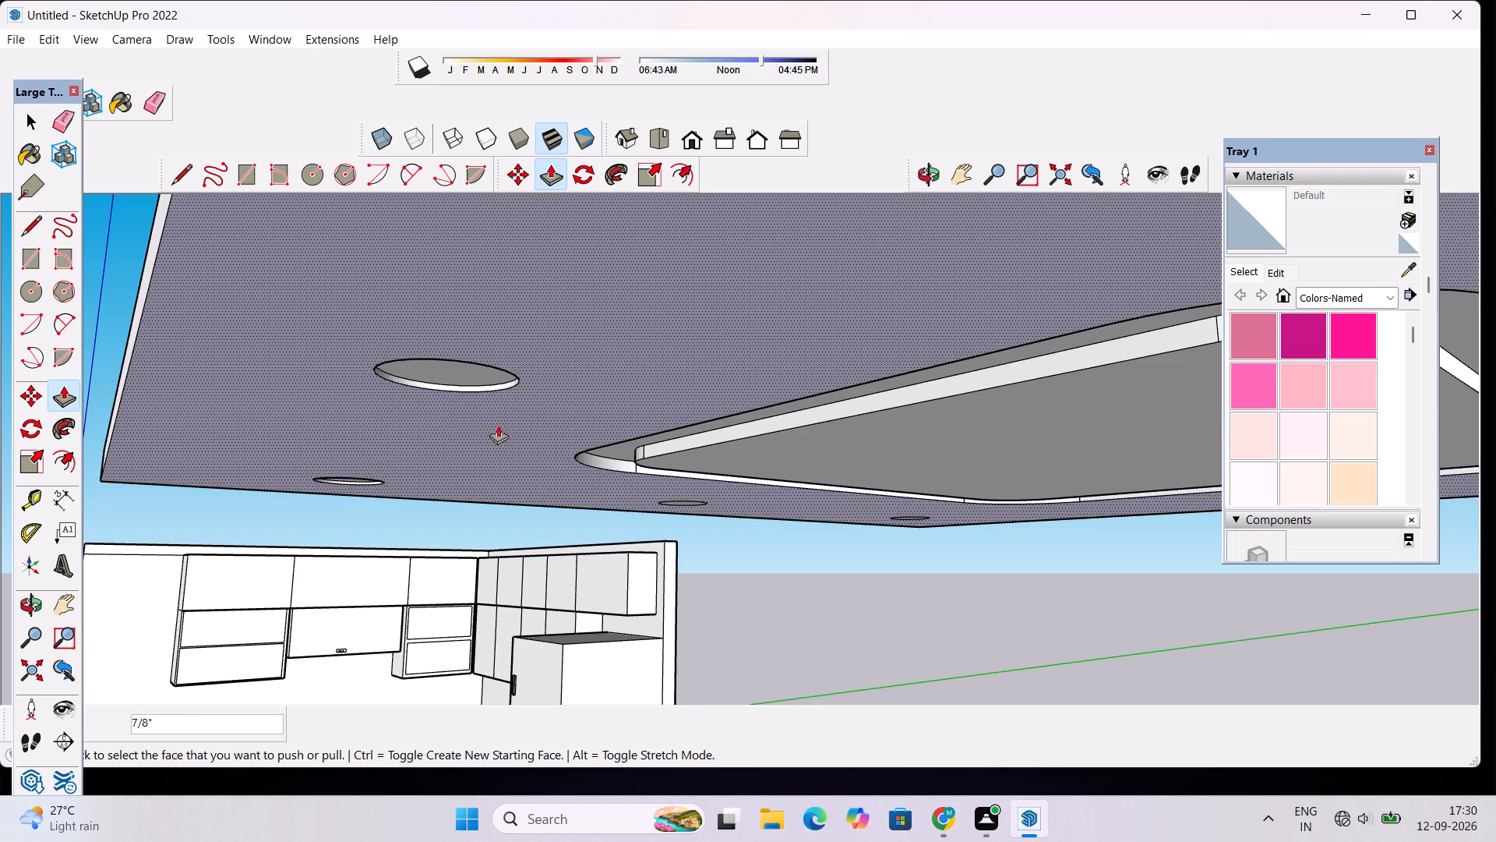
scroll(683, 505, "up", 5)
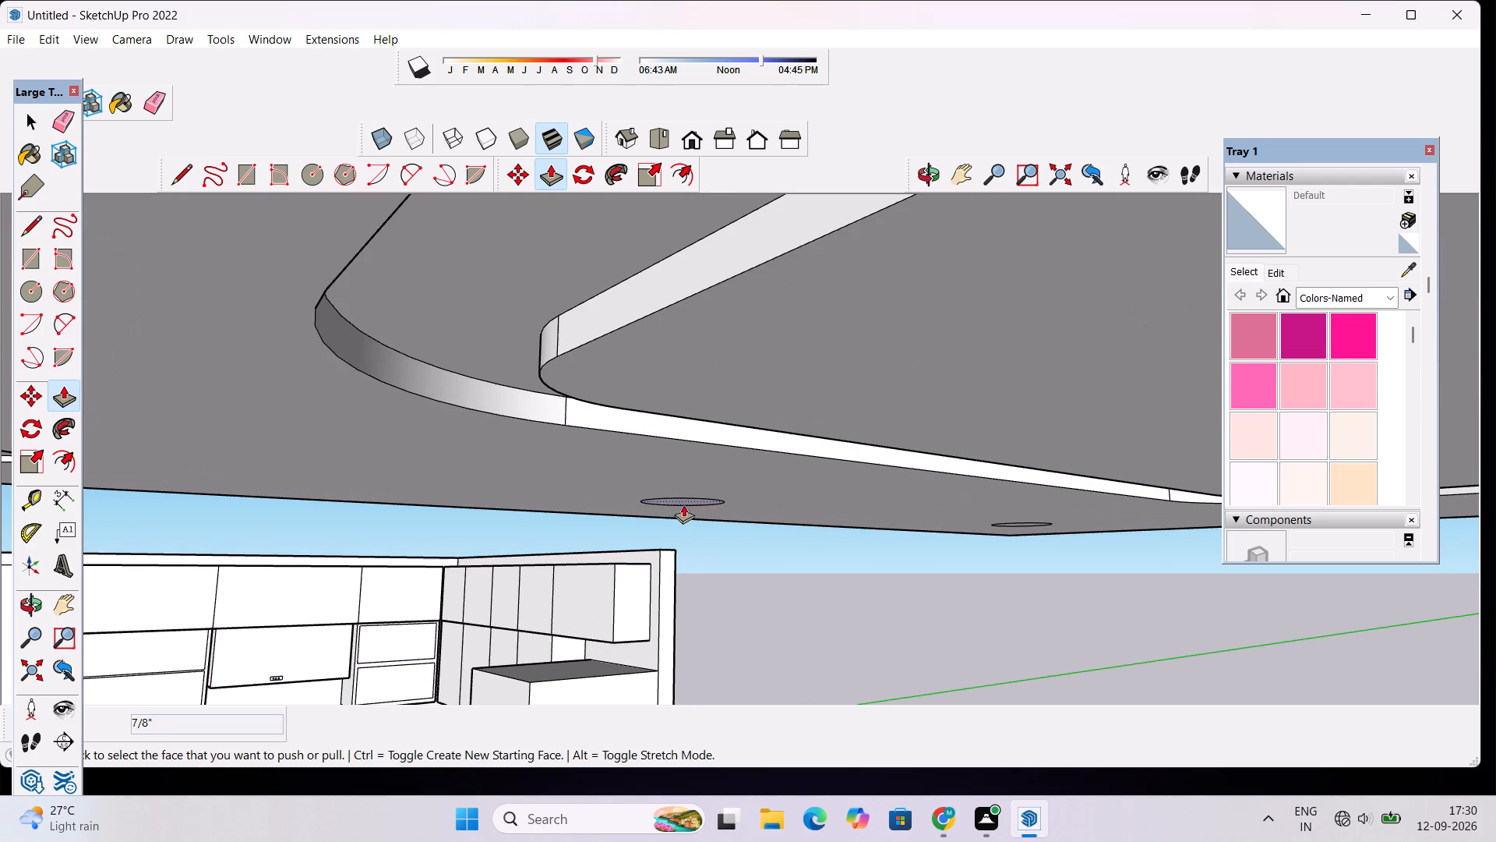
left_click(684, 504)
scroll(633, 493, "down", 8)
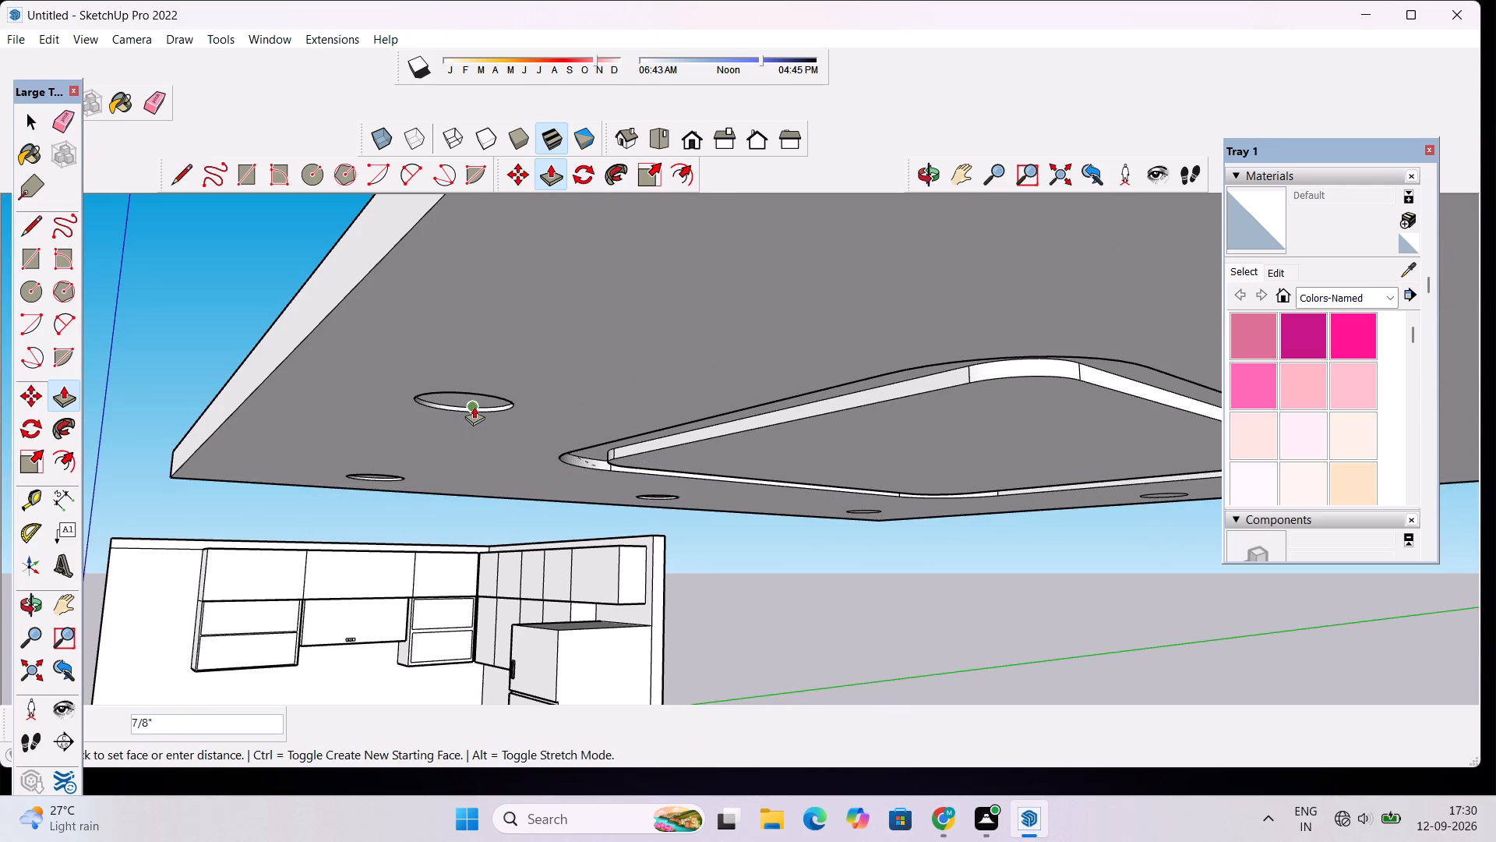
left_click(473, 405)
scroll(473, 405, "down", 1)
scroll(781, 526, "up", 2)
scroll(873, 511, "up", 4)
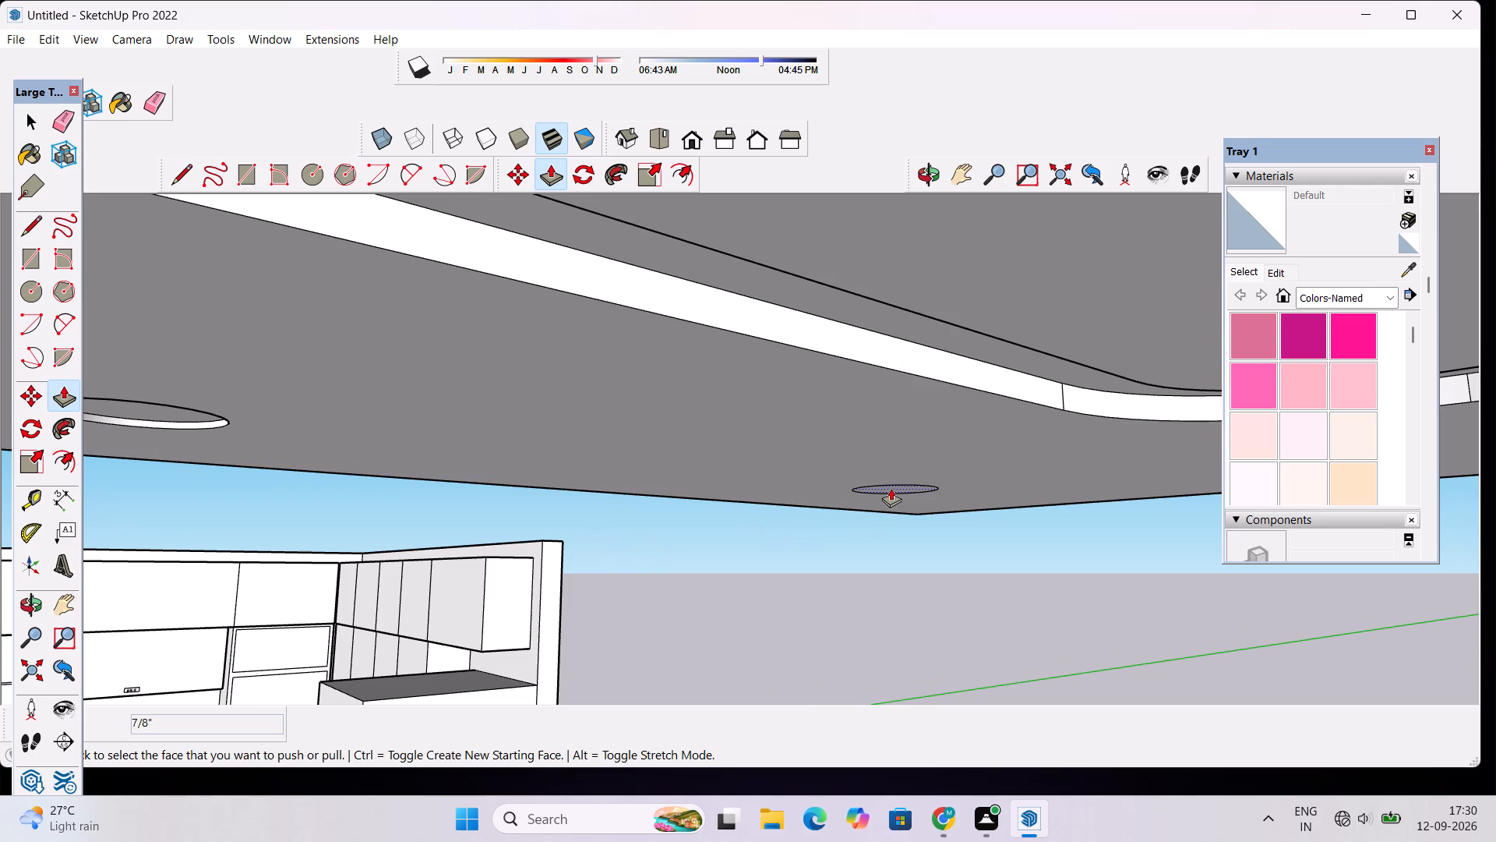
left_click(891, 488)
scroll(368, 481, "down", 2)
scroll(303, 466, "up", 8)
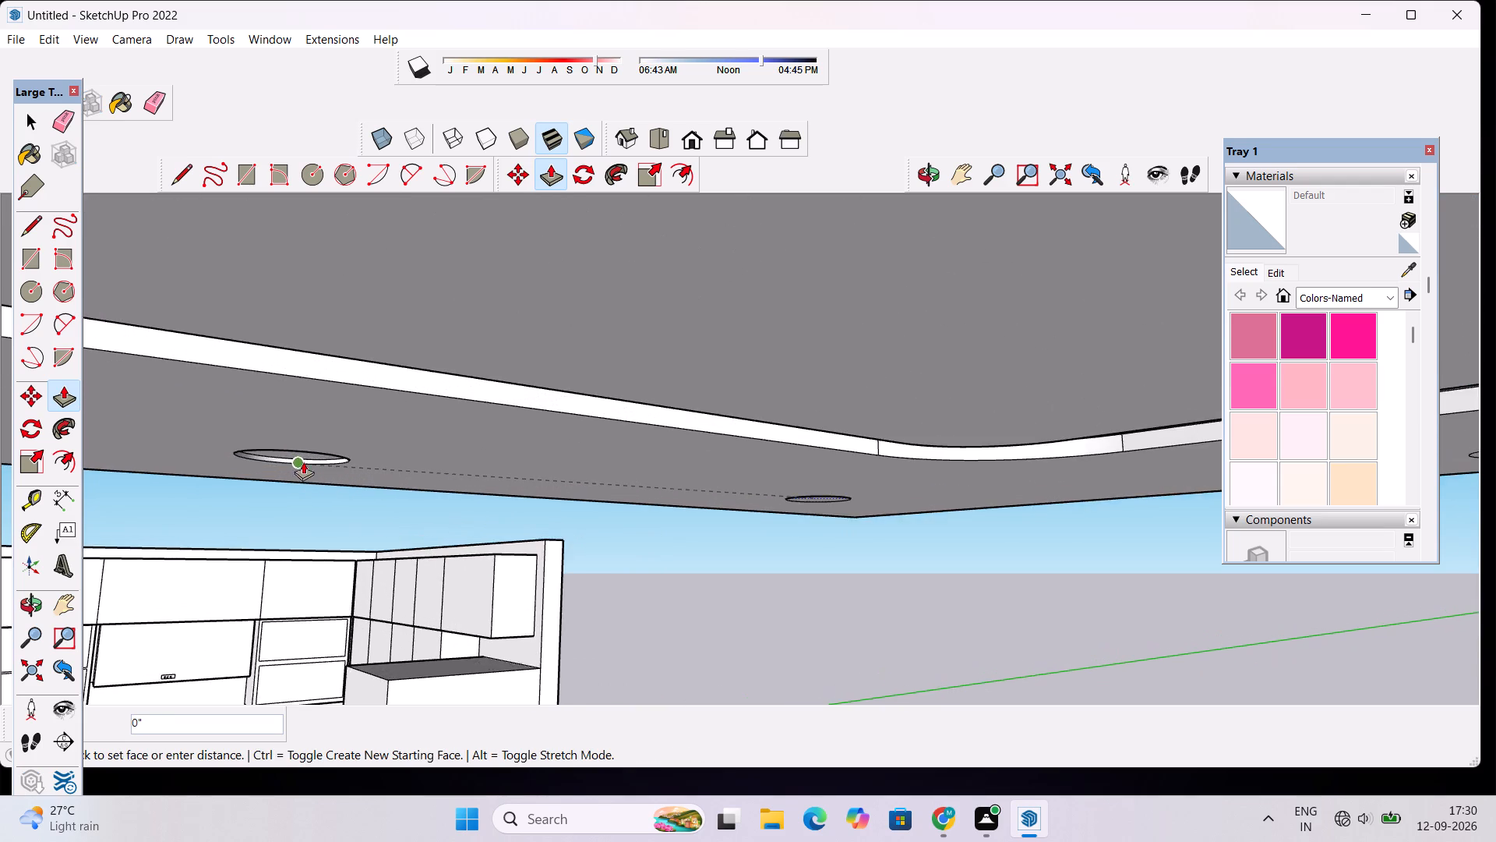
scroll(303, 456, "up", 11)
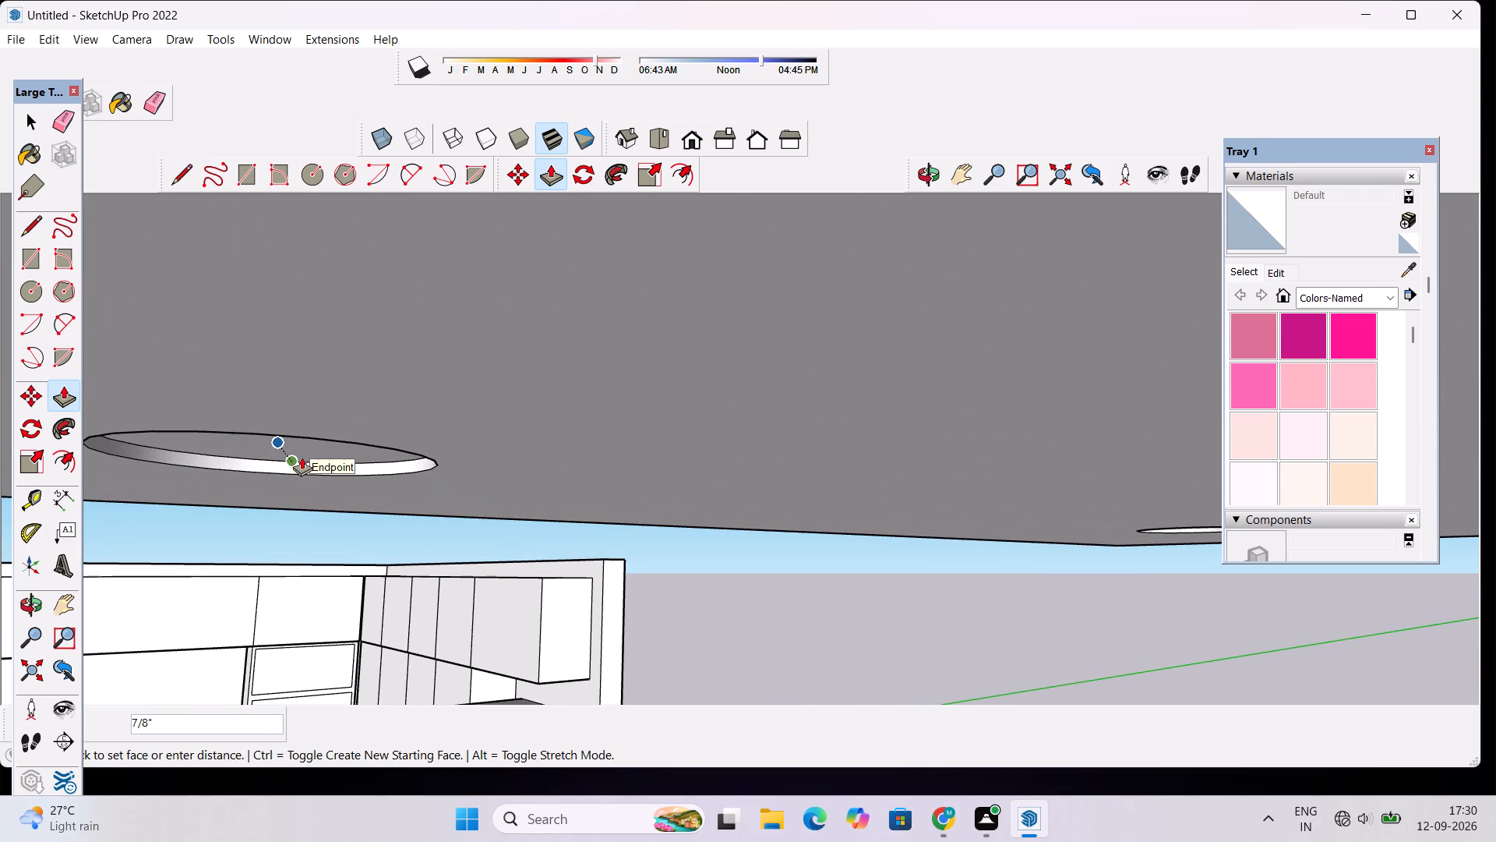
left_click(302, 457)
Recess the middle circle on the slab side around the corner 7/8", matching the depth of the recessed corner circle.
scroll(302, 457, "down", 11)
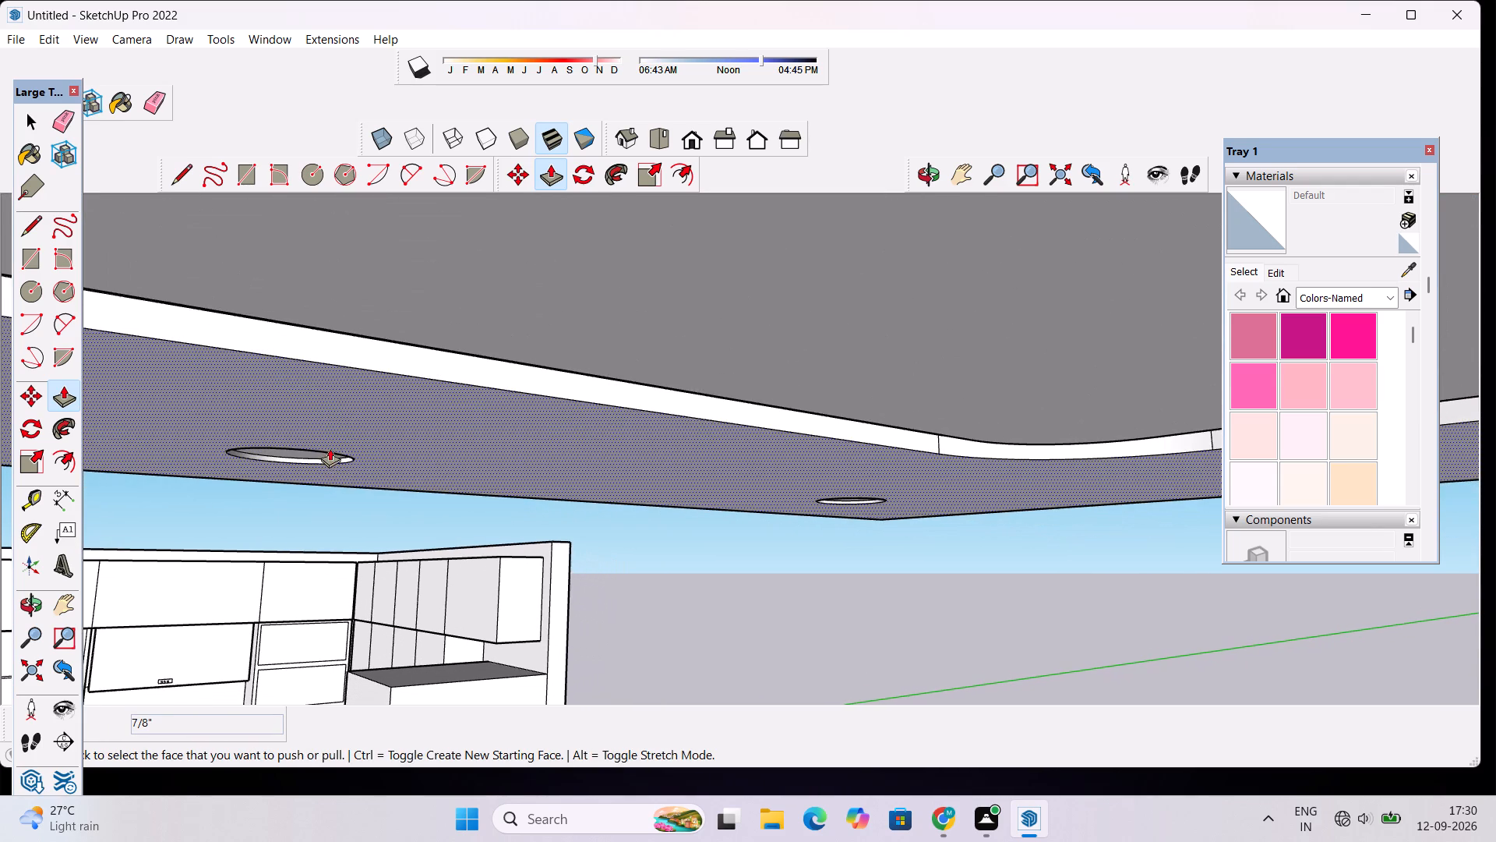
scroll(338, 447, "down", 6)
scroll(457, 467, "down", 2)
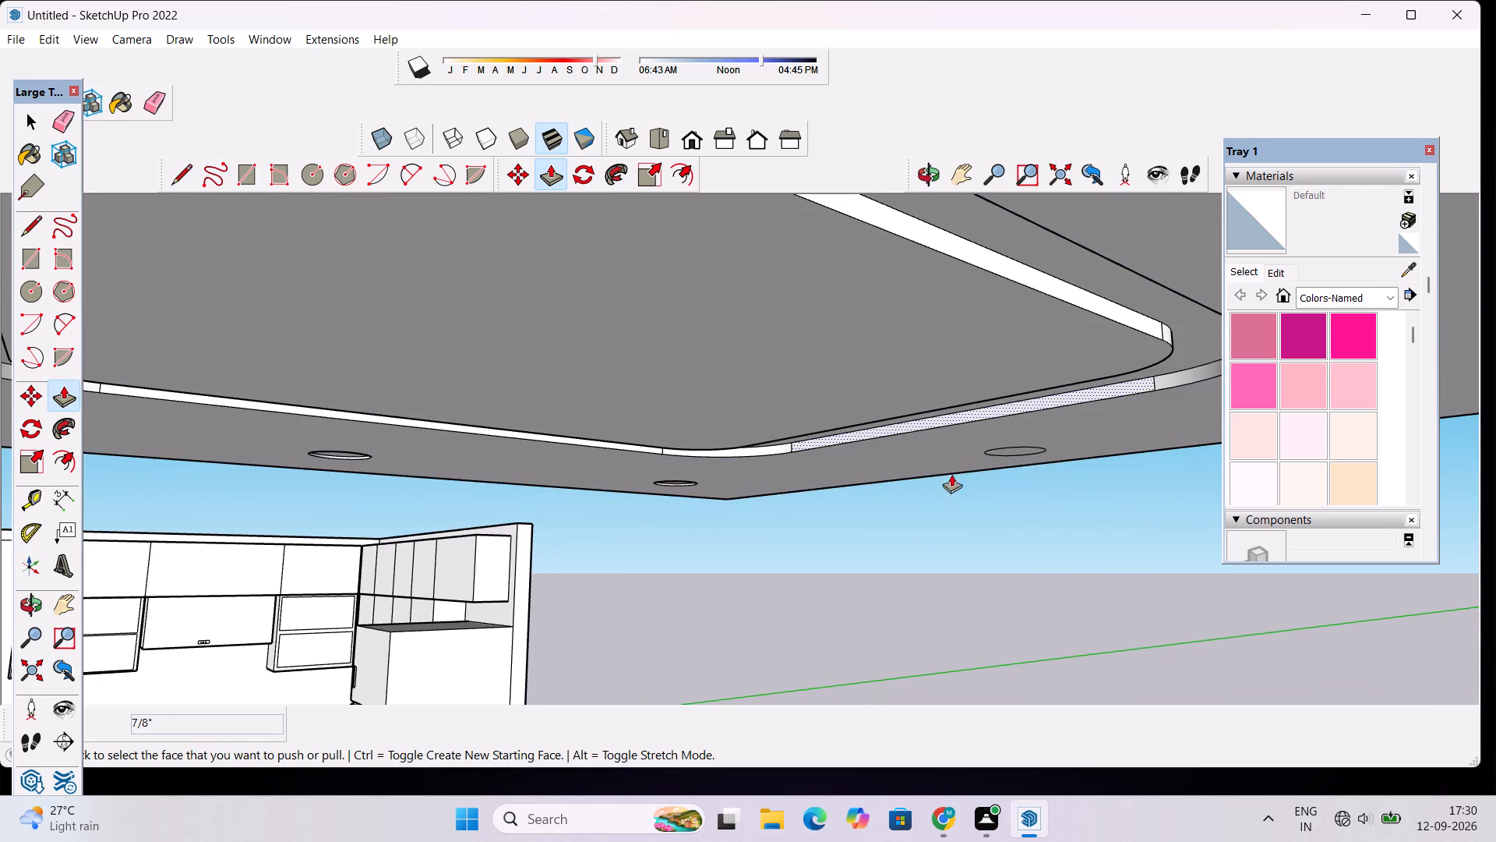
scroll(1007, 463, "up", 3)
left_click(1017, 444)
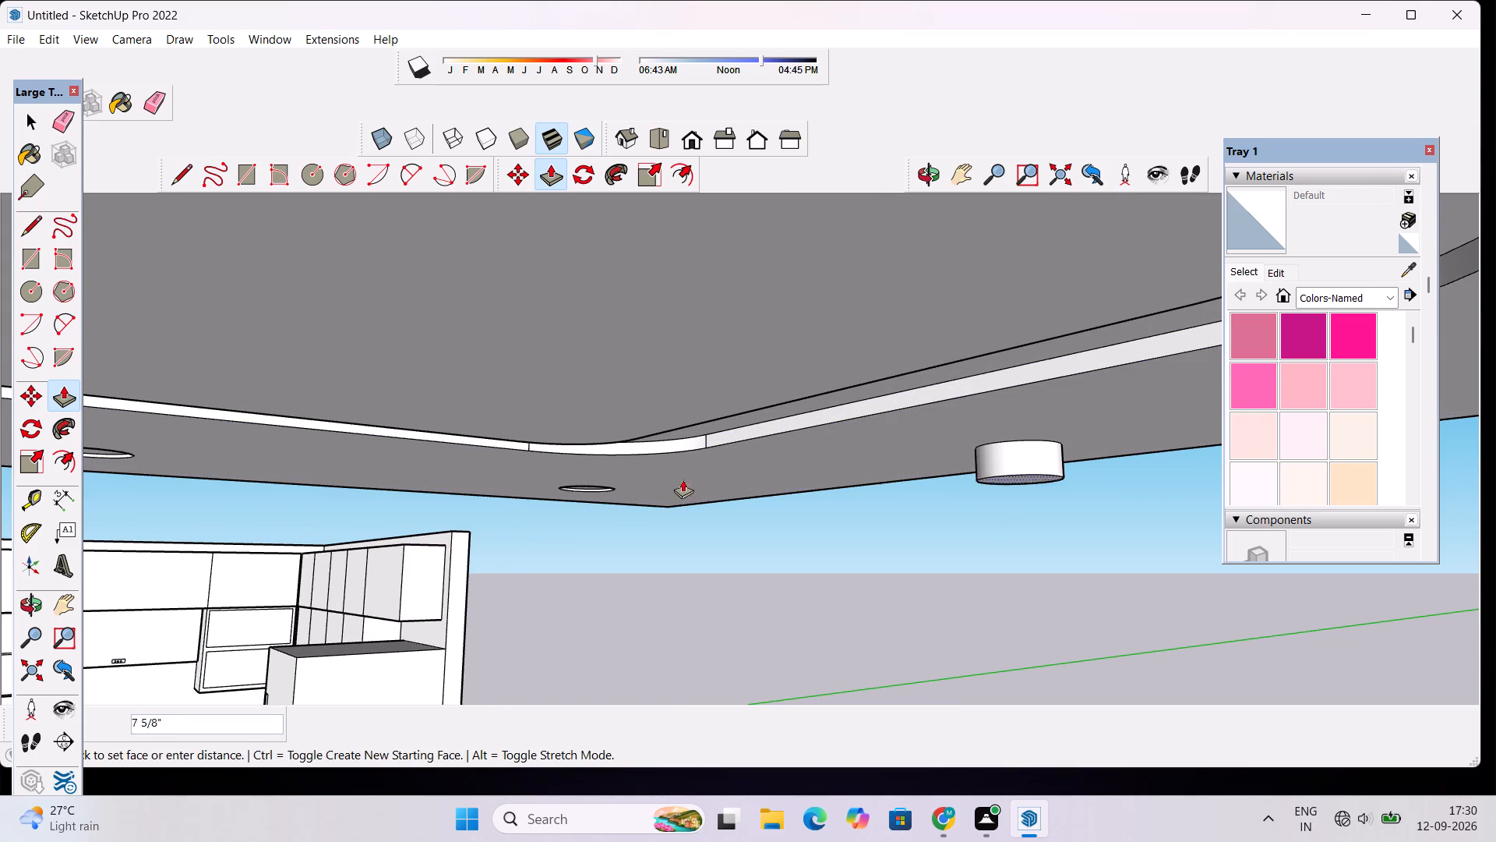
scroll(595, 497, "up", 12)
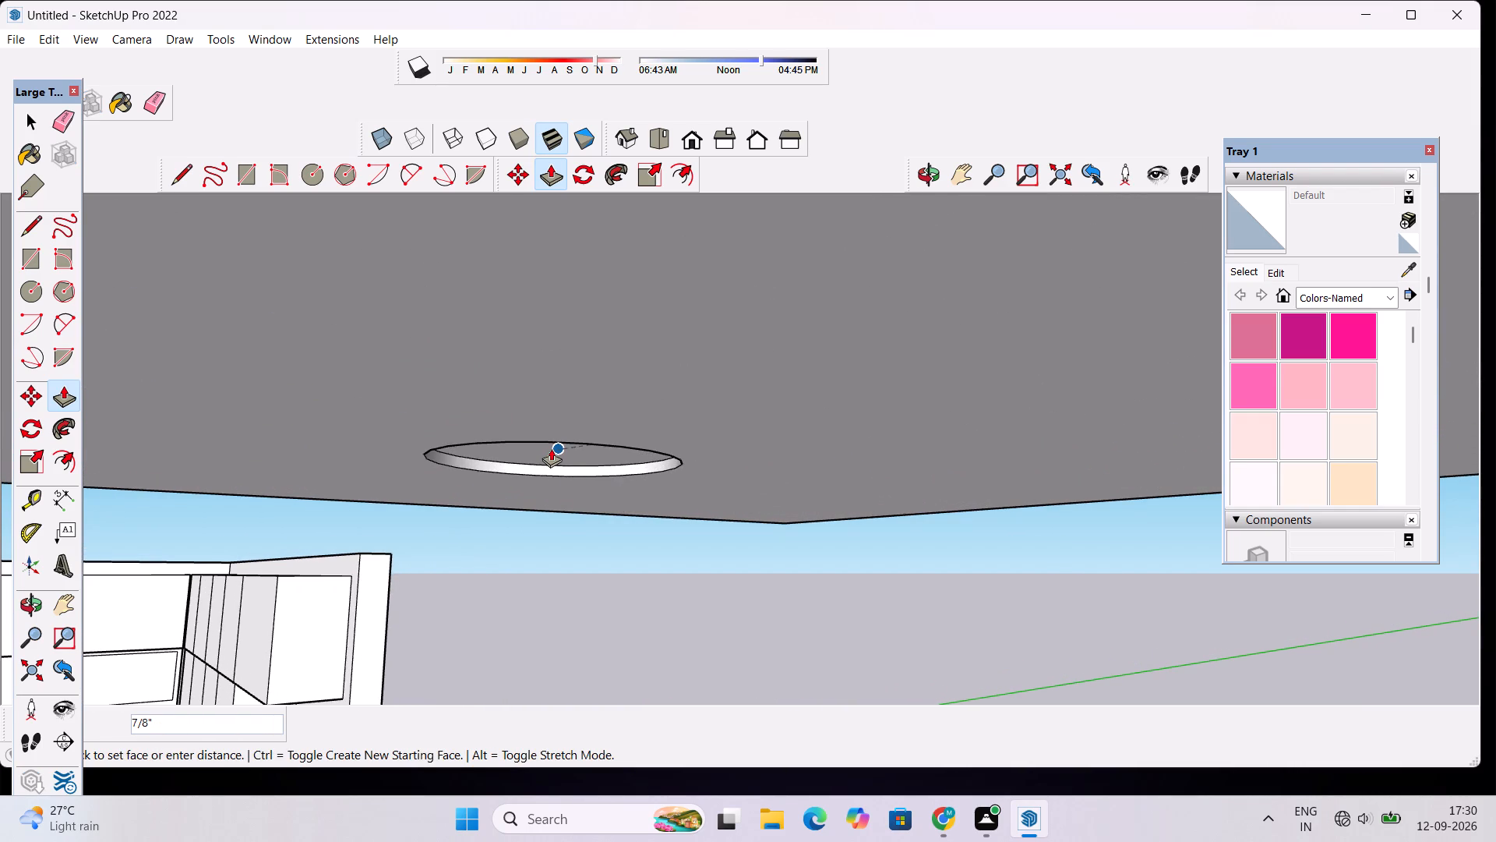
left_click(554, 449)
Recess the corner circle beyond that middle circle 7/8" into the slab's underside, matching the neighbouring recess.
scroll(487, 421, "down", 19)
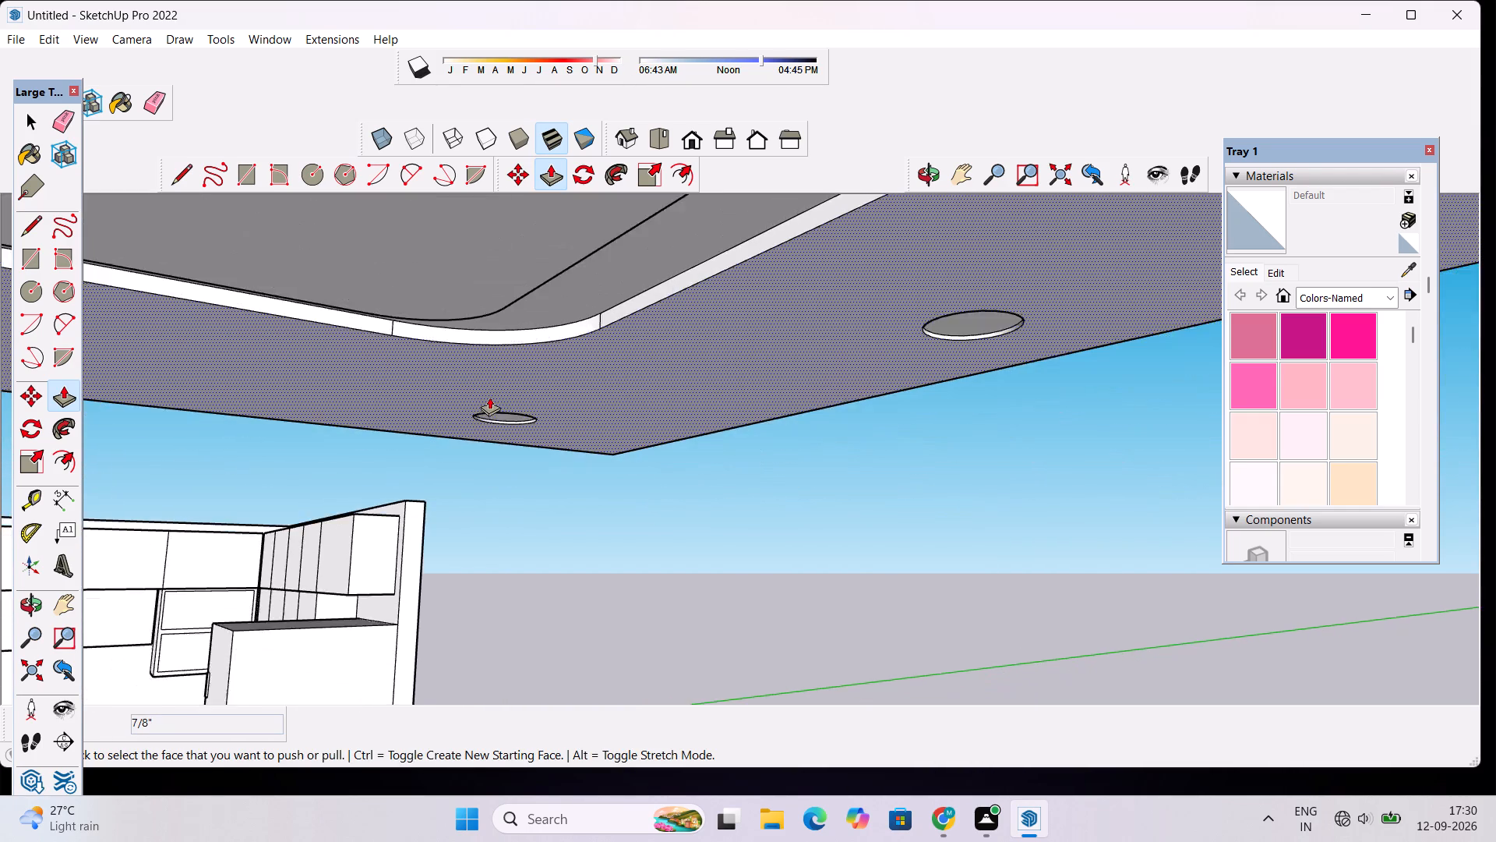
scroll(489, 397, "down", 3)
scroll(672, 405, "down", 7)
scroll(861, 318, "up", 3)
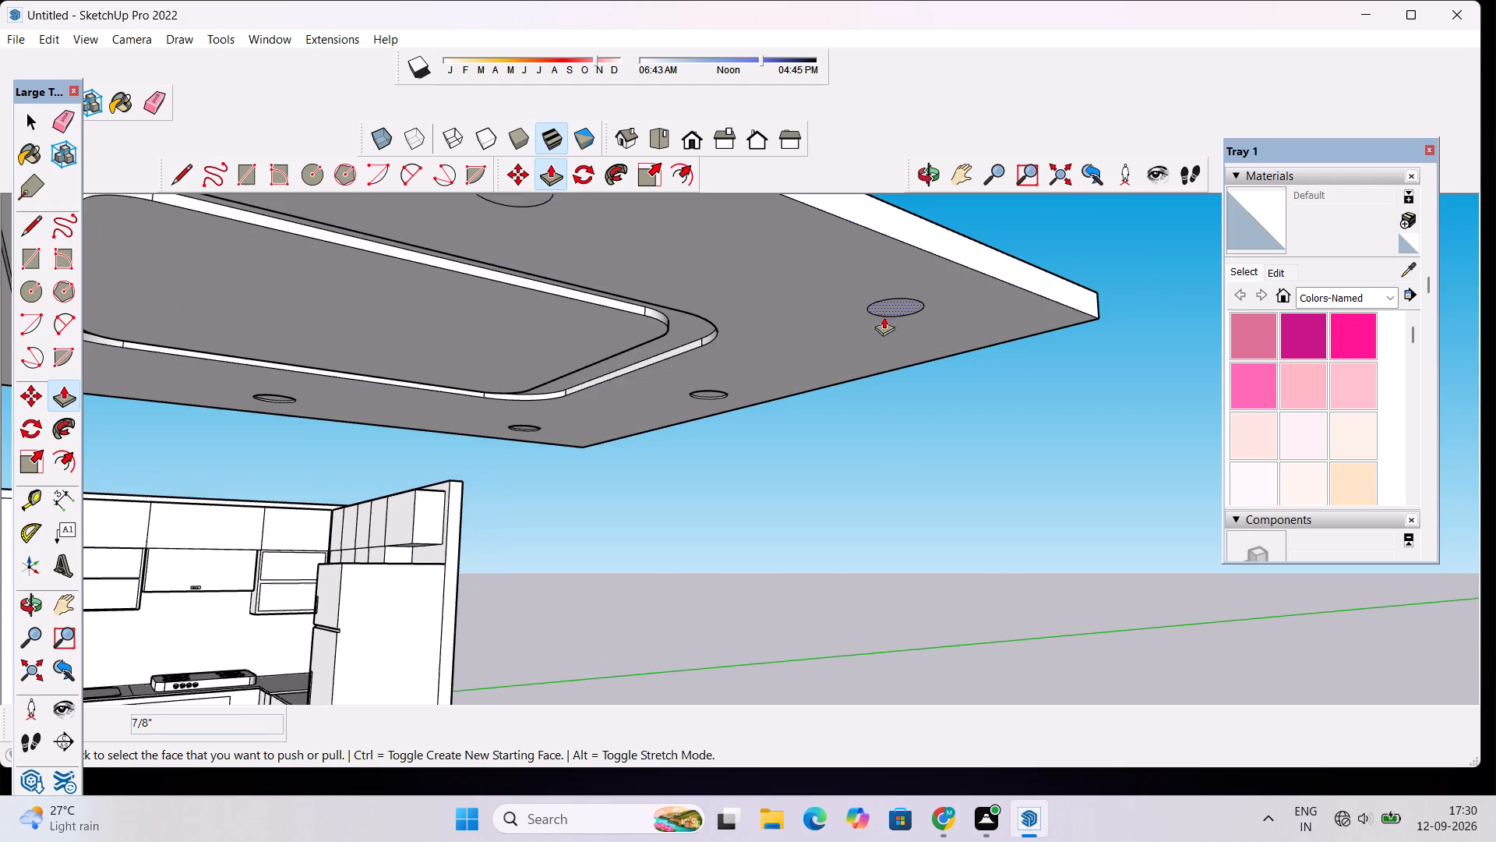
left_click(890, 310)
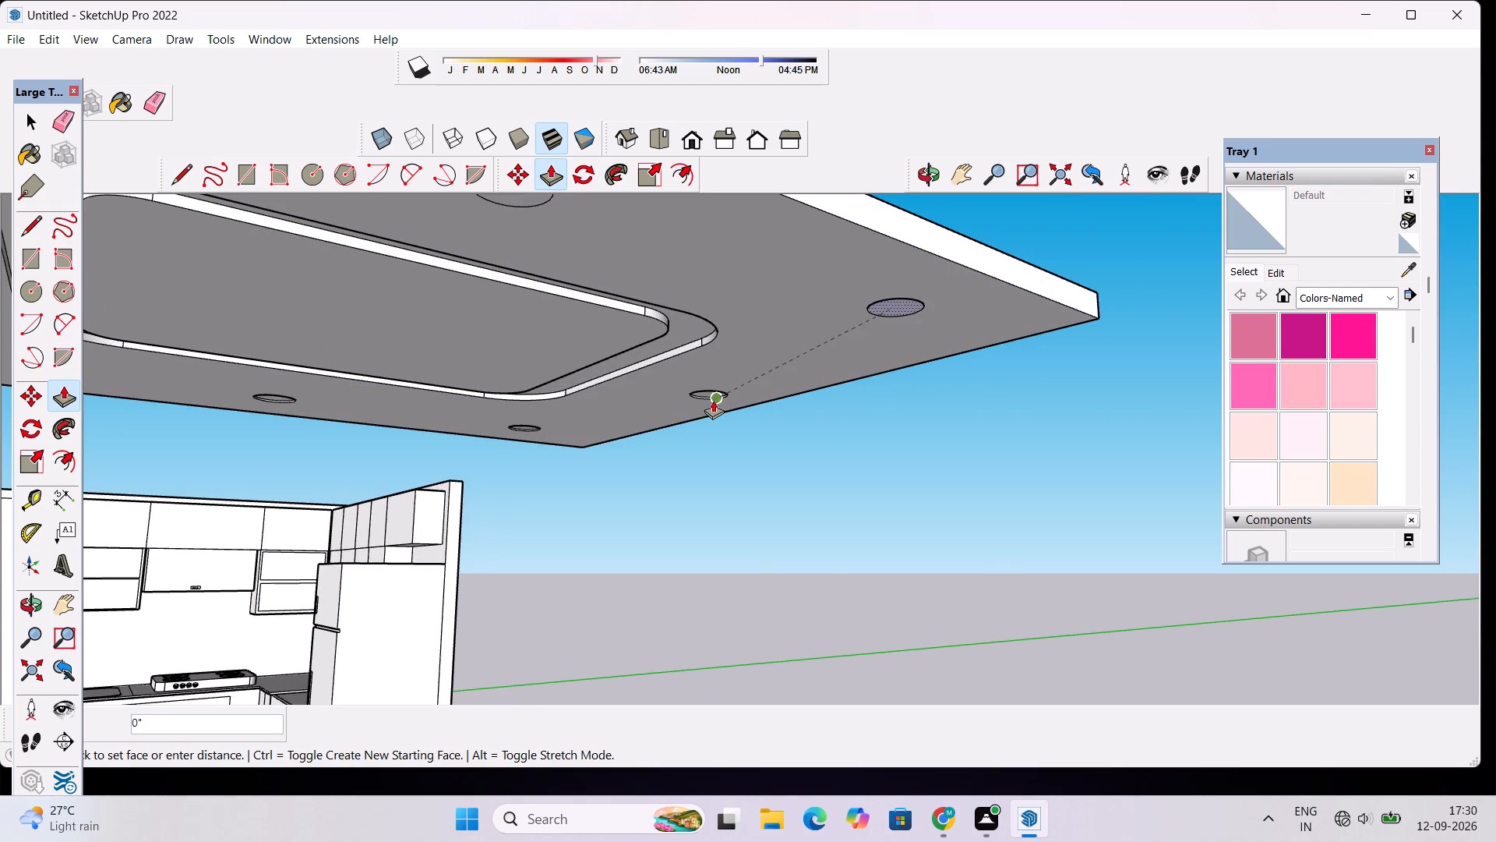
scroll(713, 400, "up", 10)
left_click(709, 383)
scroll(709, 383, "down", 4)
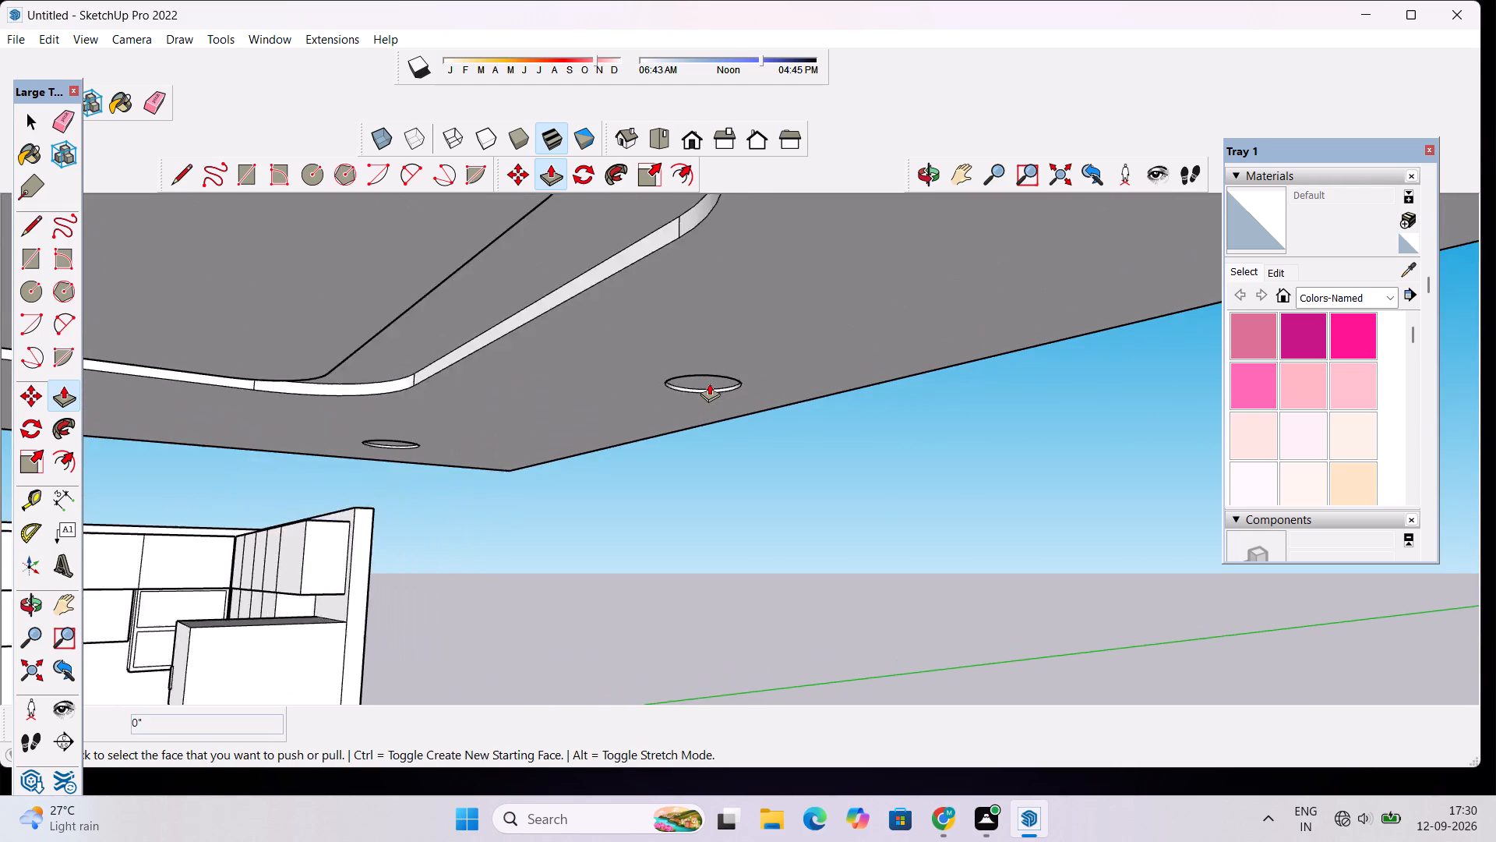
scroll(709, 383, "down", 10)
left_click(846, 320)
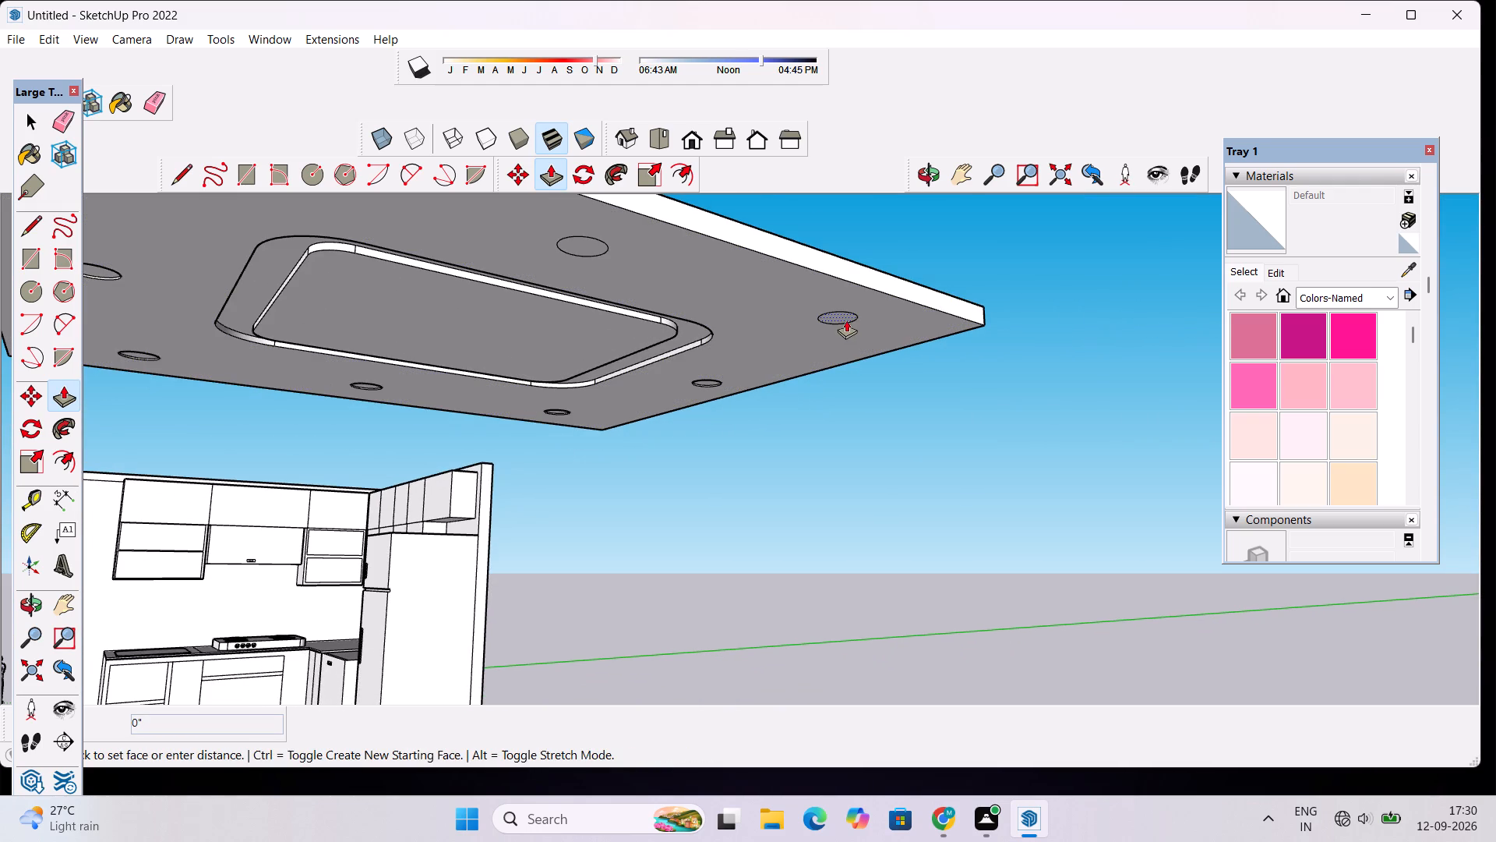
scroll(753, 391, "up", 6)
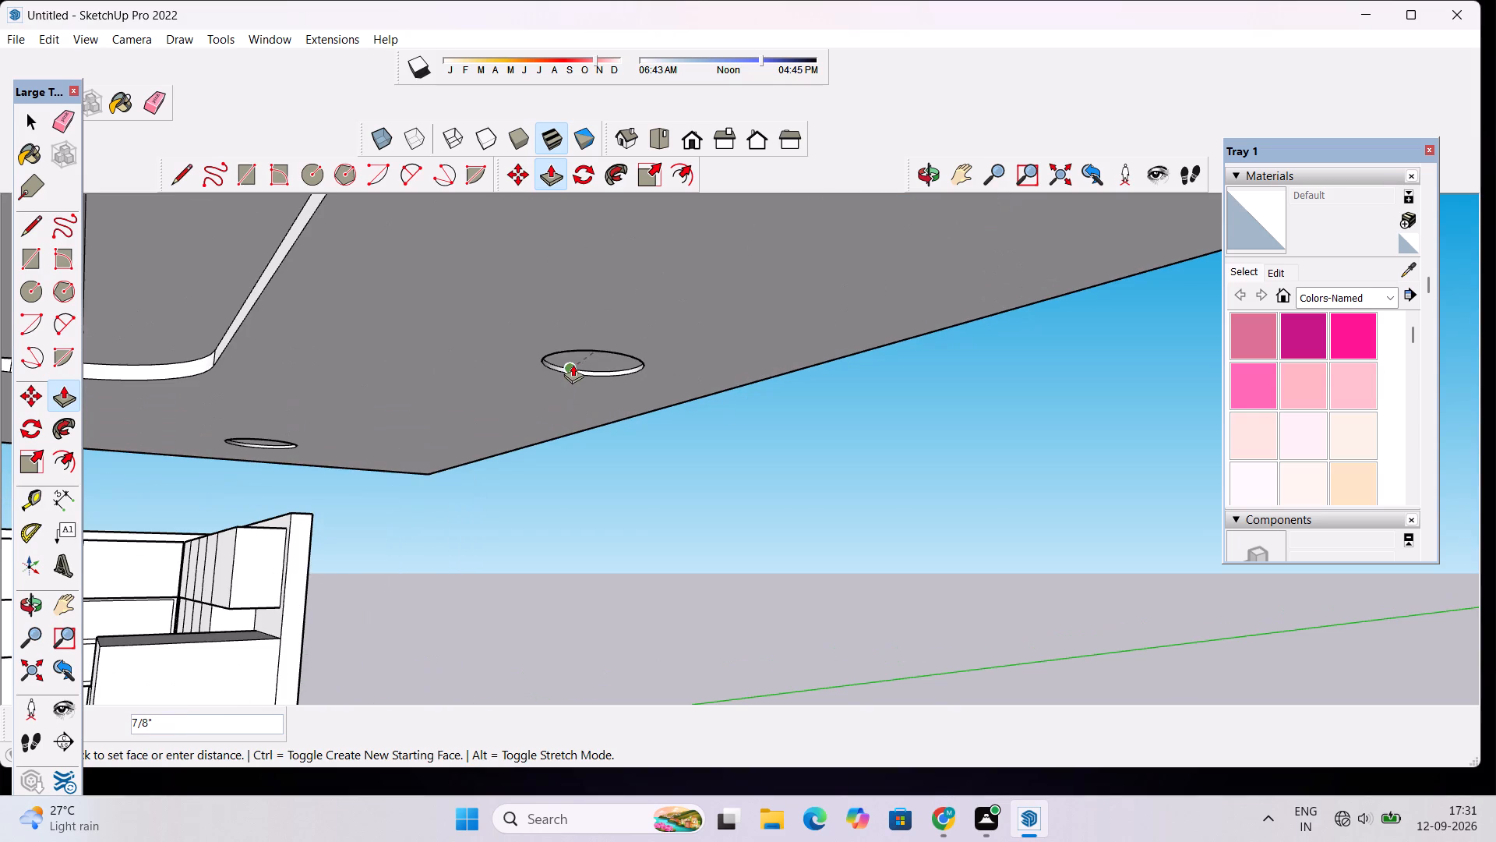
scroll(580, 361, "up", 13)
left_click(584, 355)
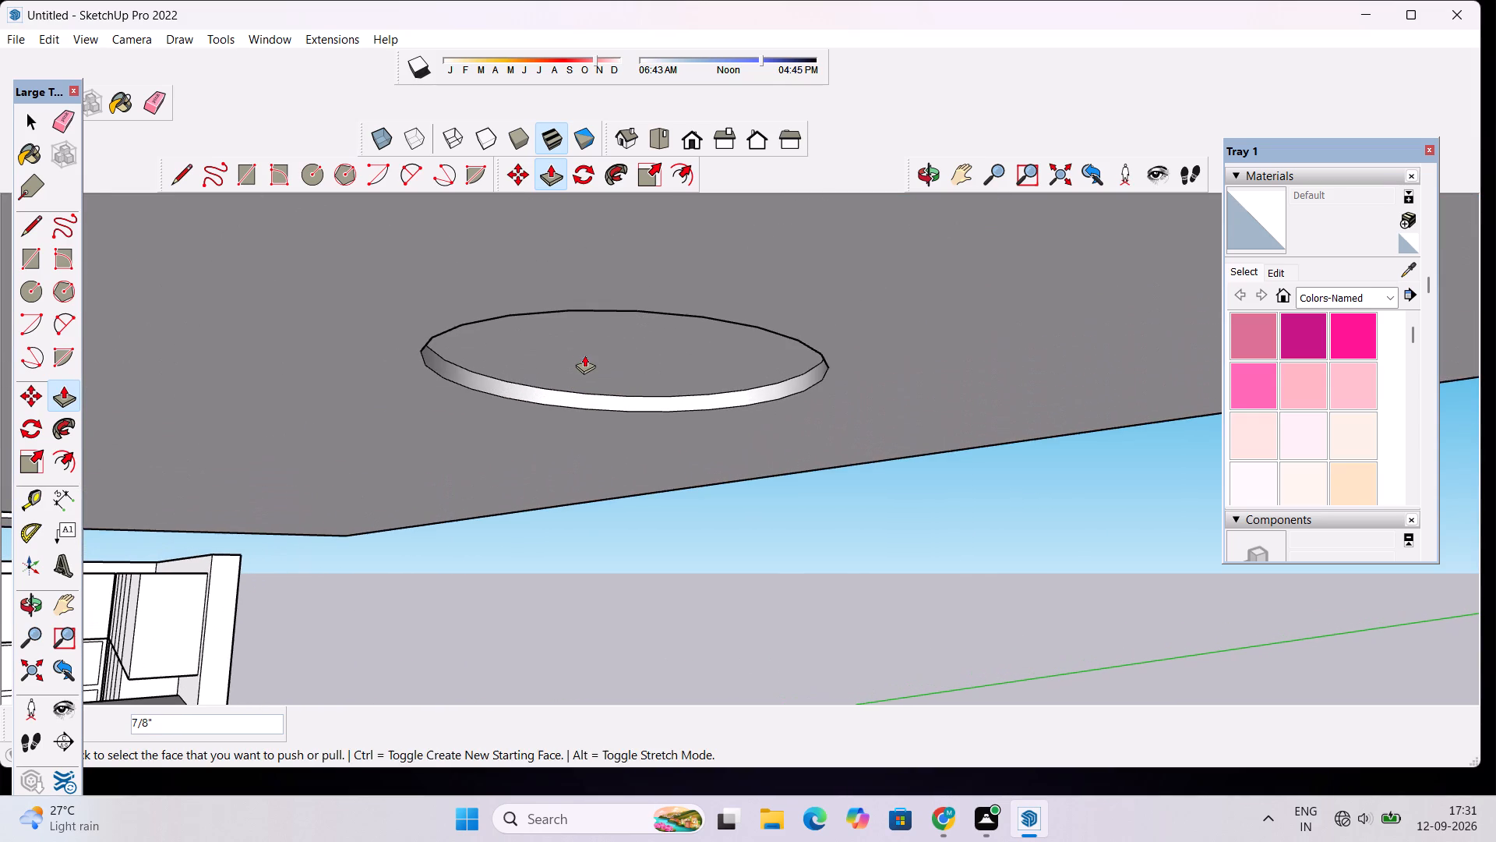
Recess the middle circle on the slab's outer side, opposite the kitchen side, to the same 7/8" depth as the corner circle.
scroll(584, 355, "down", 20)
scroll(584, 355, "down", 11)
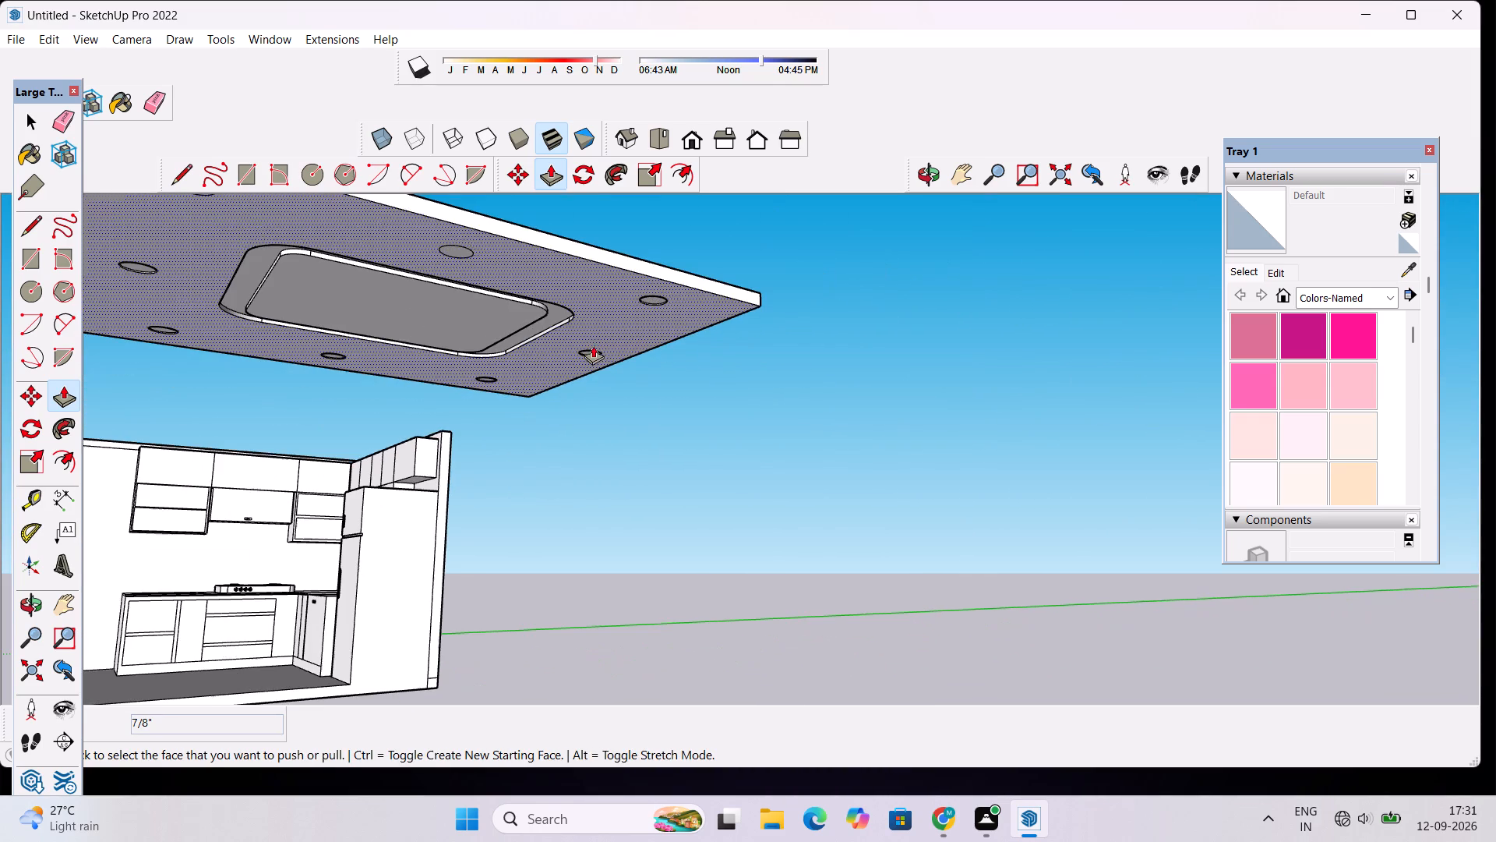
scroll(450, 207, "up", 8)
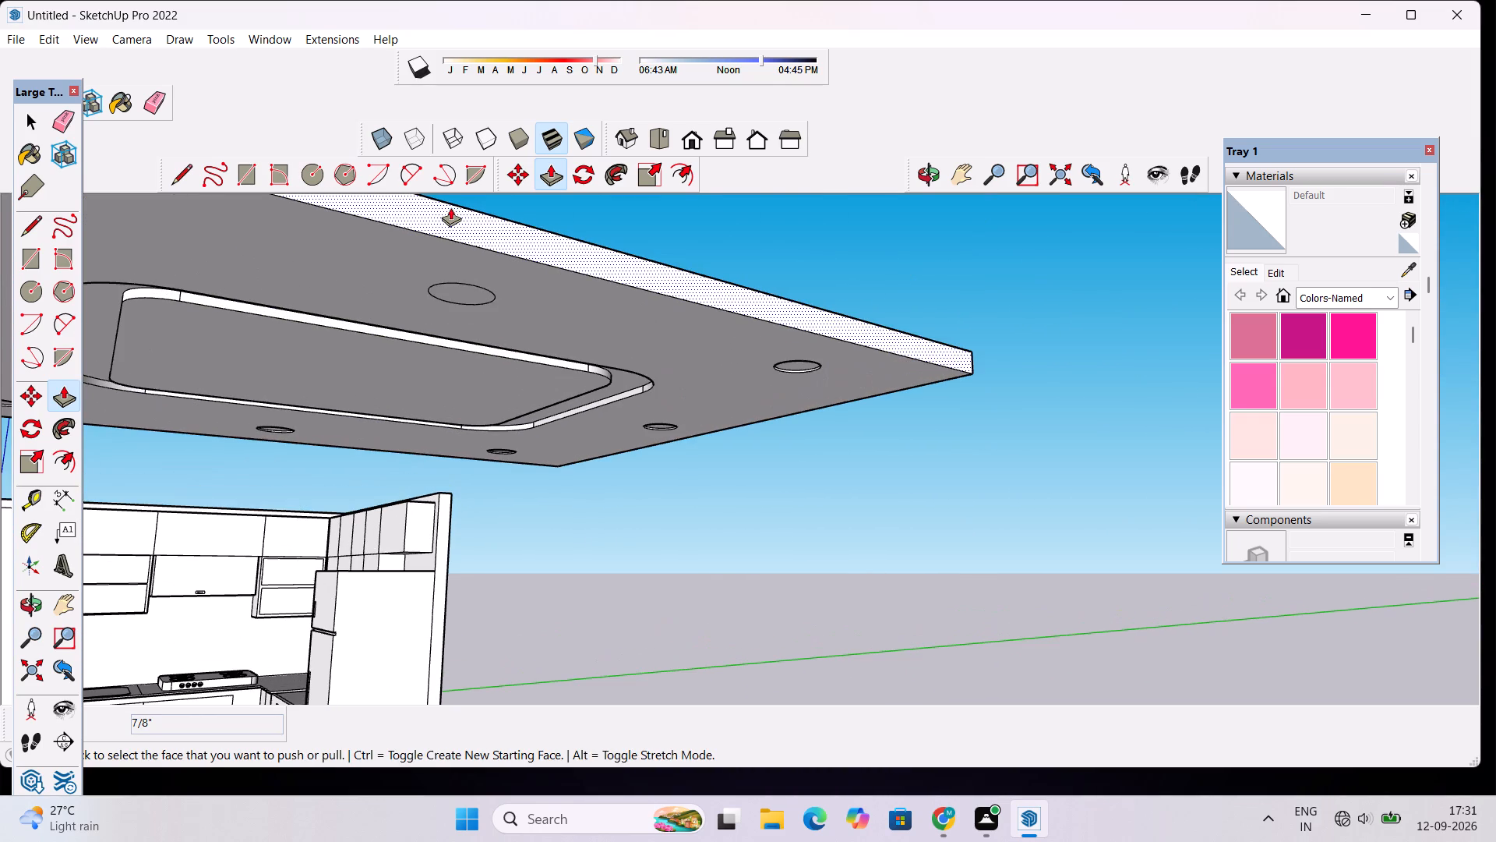
left_click(458, 291)
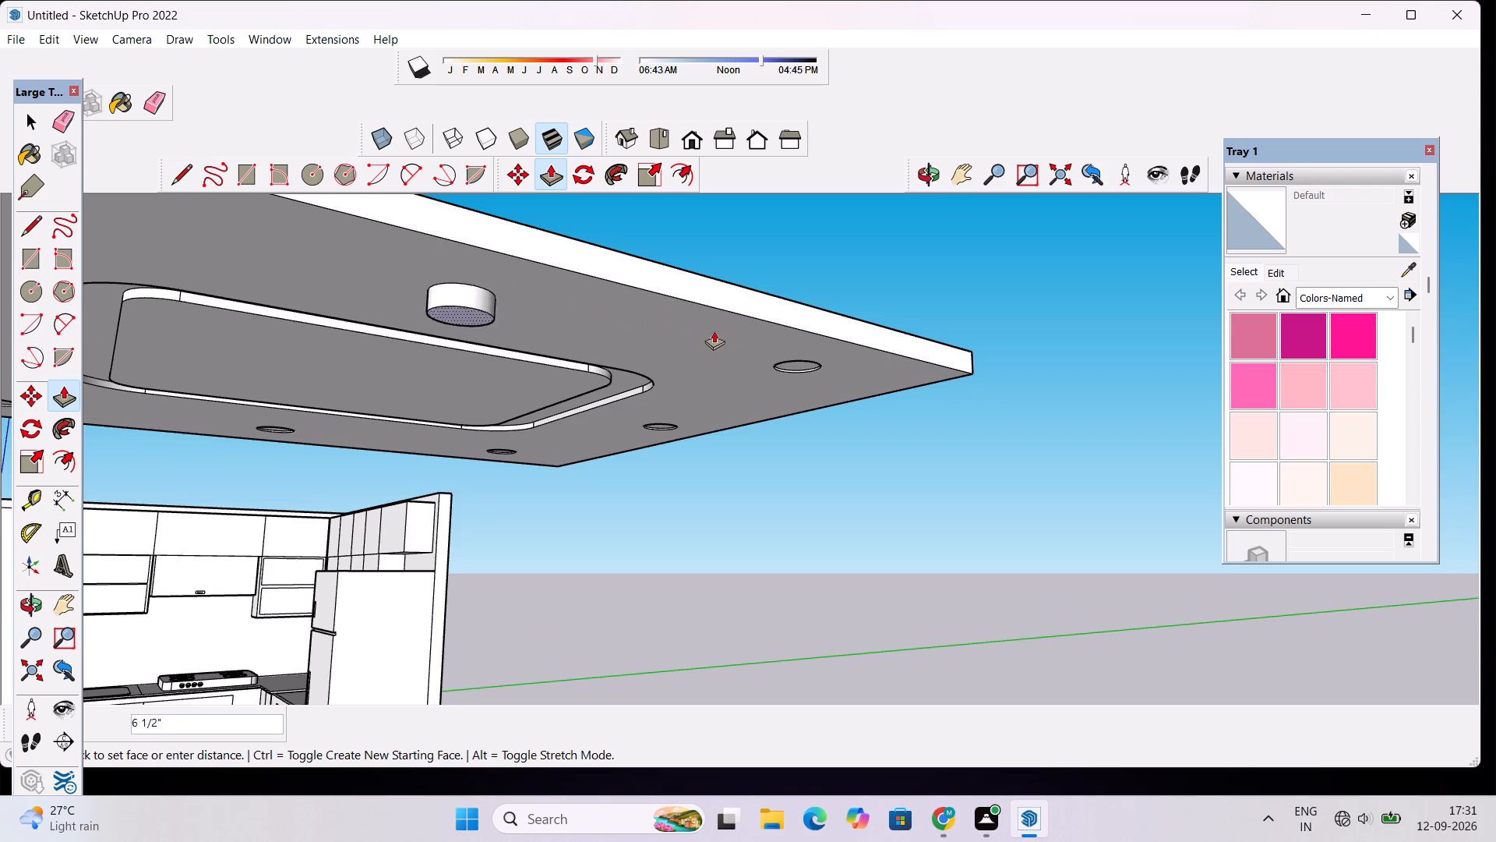
scroll(798, 372, "up", 5)
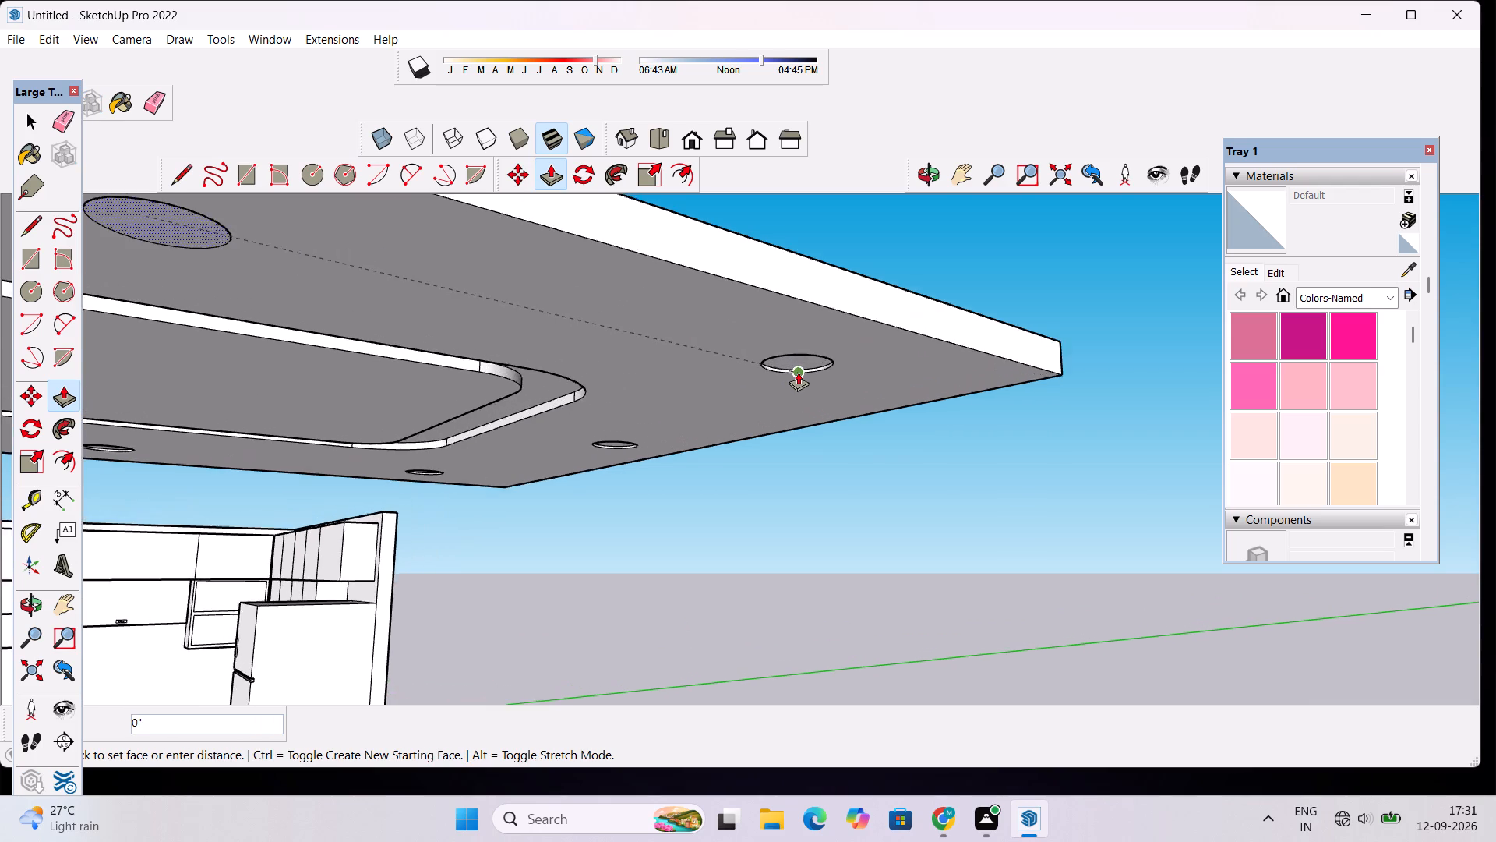
scroll(798, 372, "up", 4)
left_click(798, 360)
scroll(810, 358, "down", 6)
left_click(209, 226)
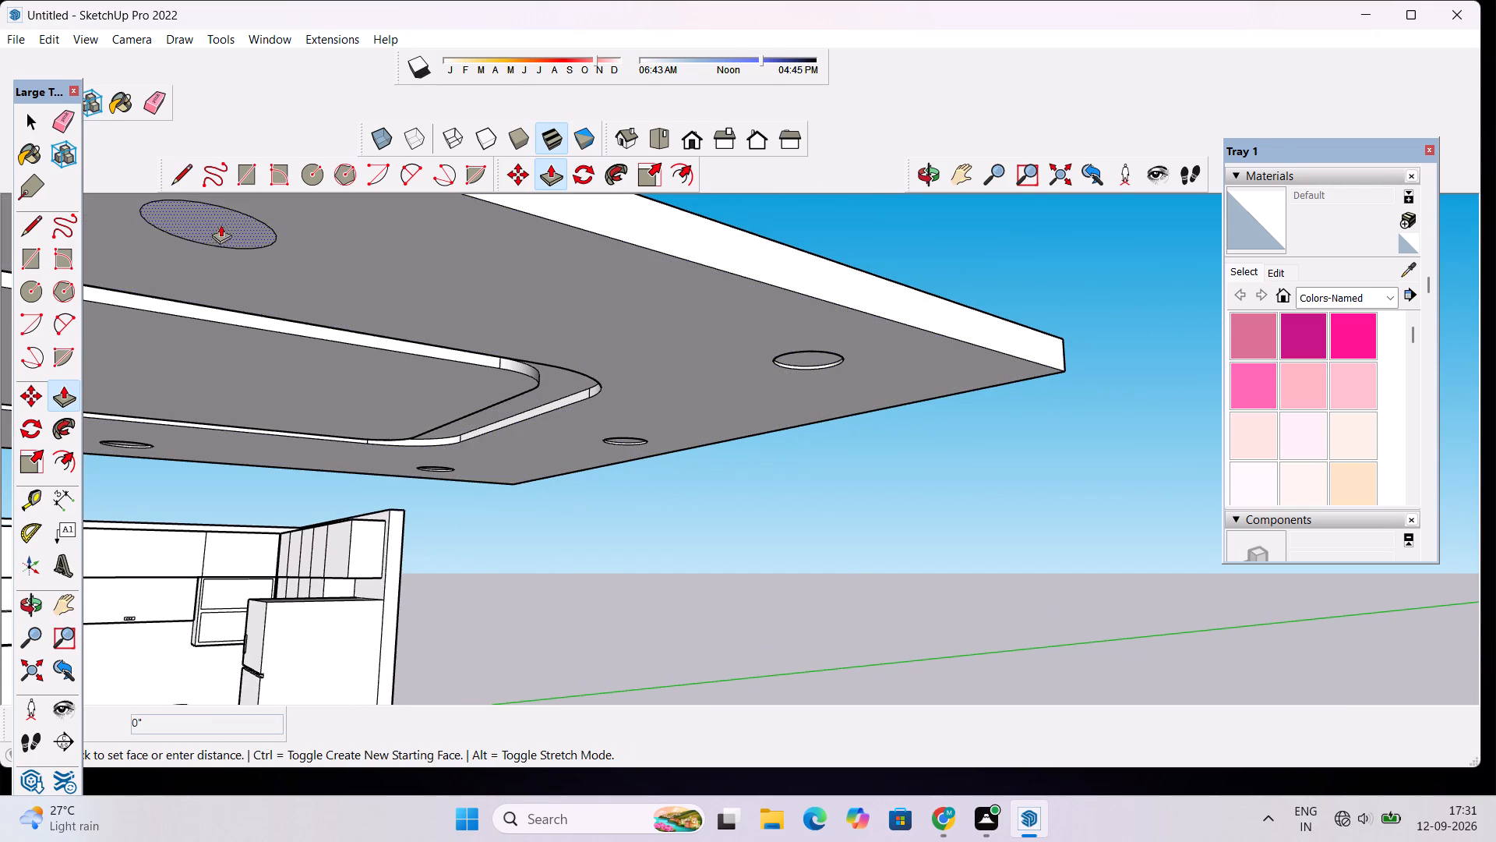
scroll(802, 366, "up", 11)
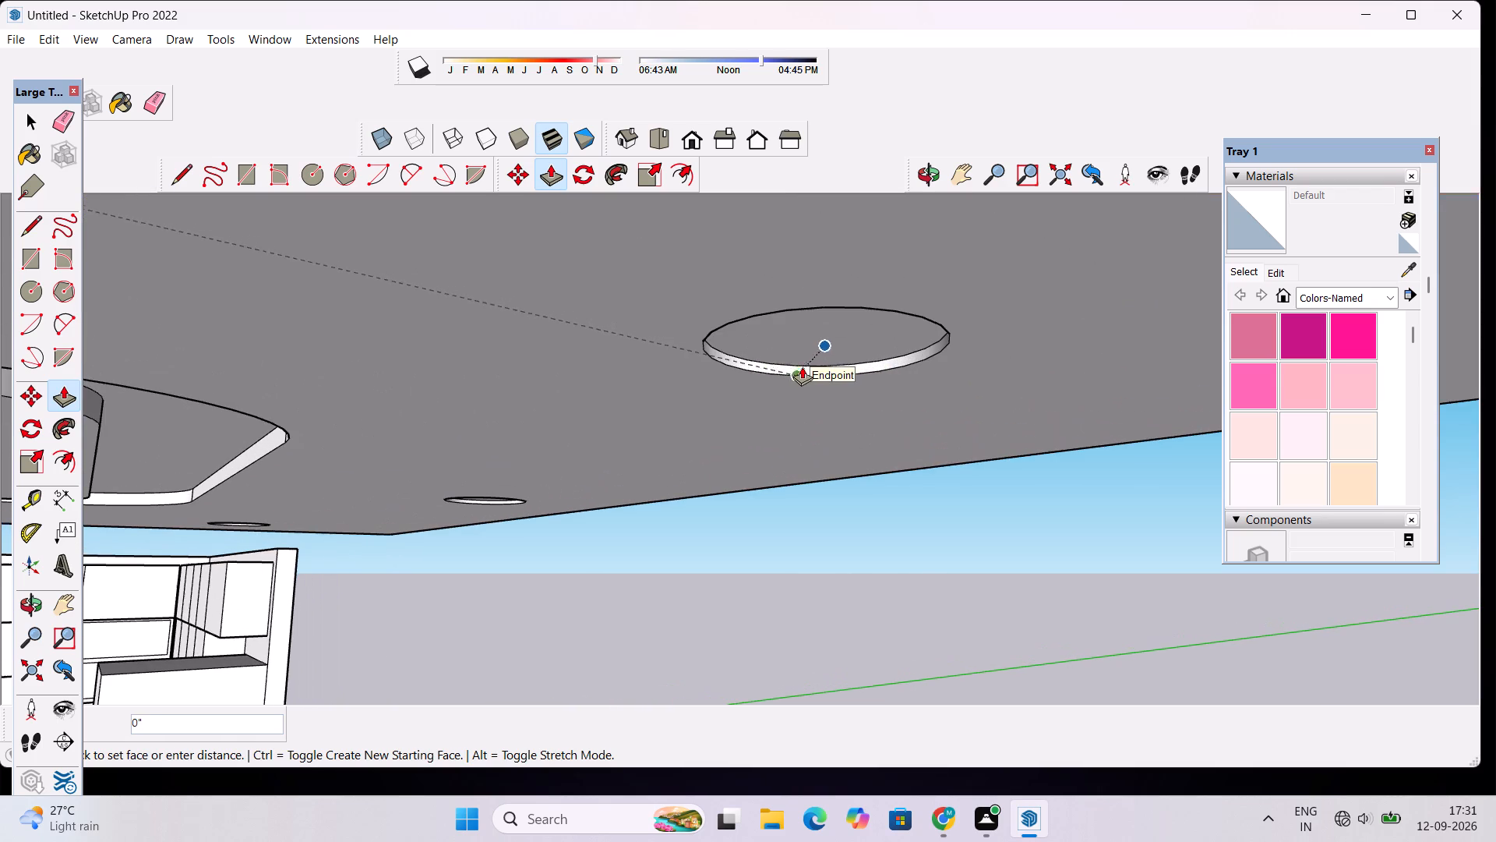
left_click(825, 338)
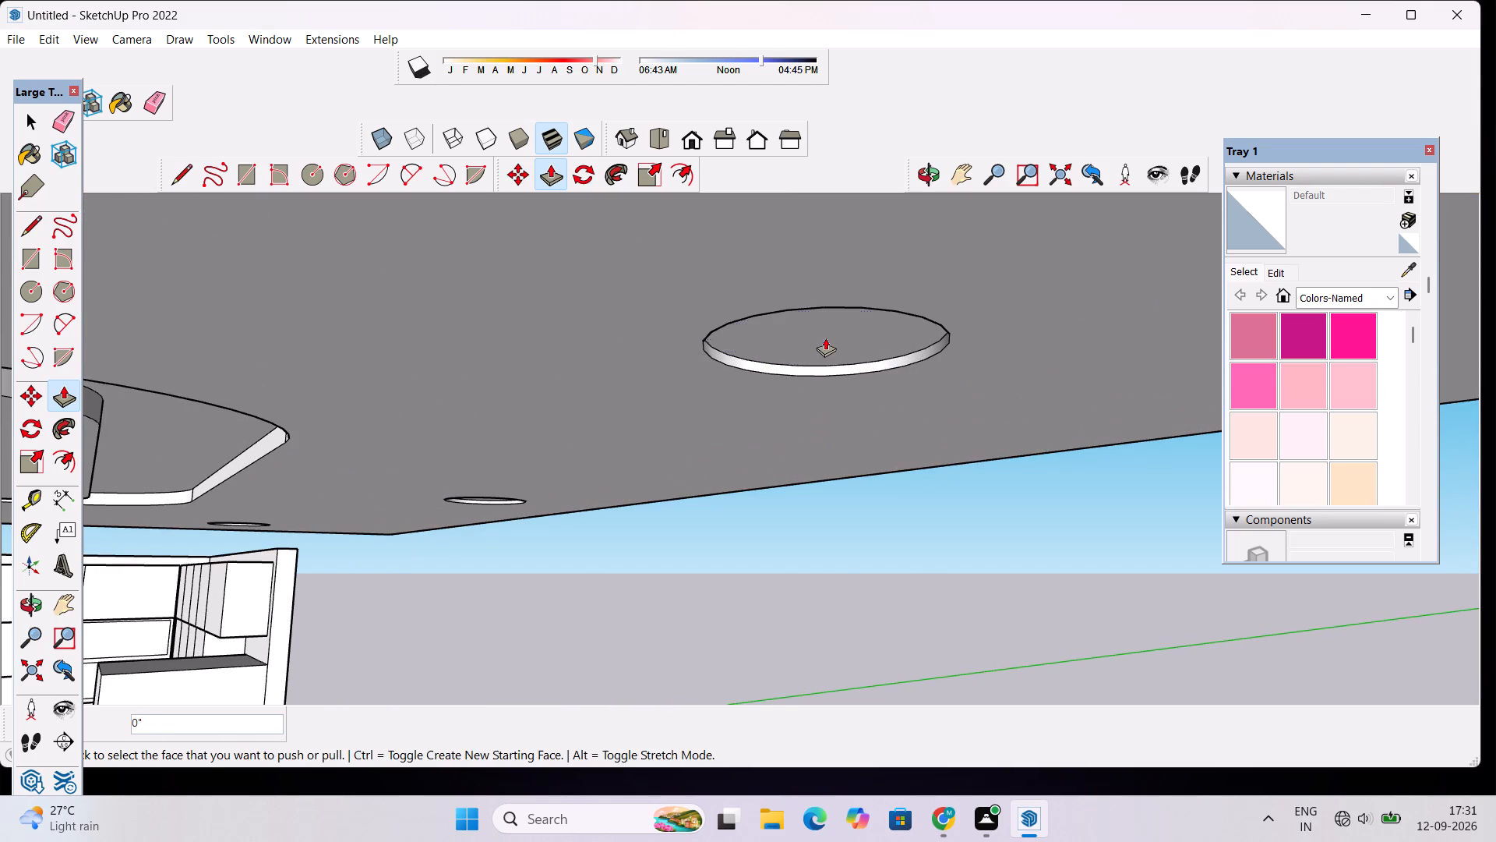
scroll(829, 340, "down", 19)
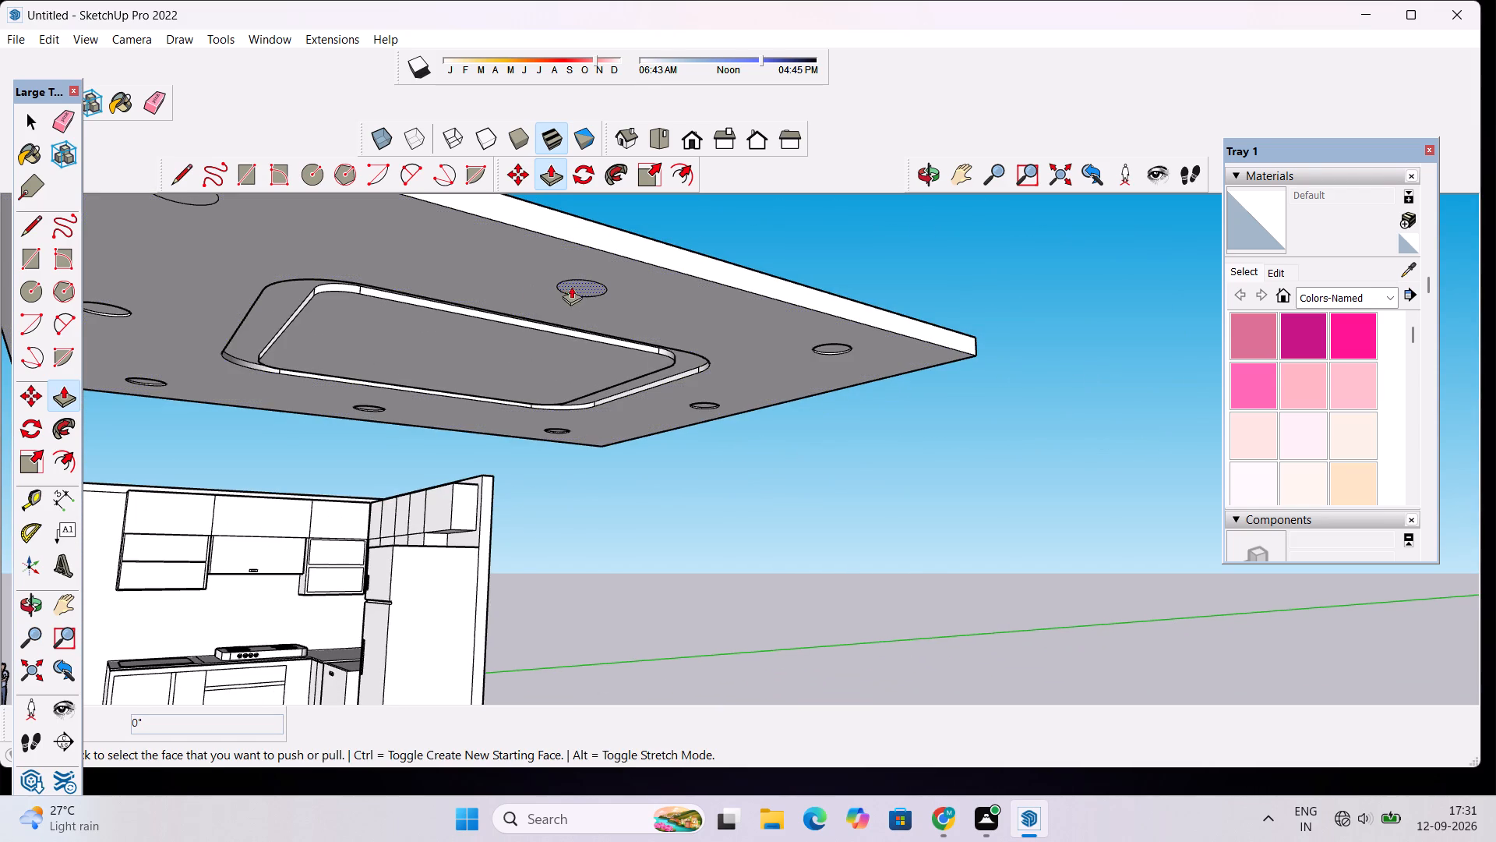
left_click(577, 286)
scroll(844, 333, "up", 4)
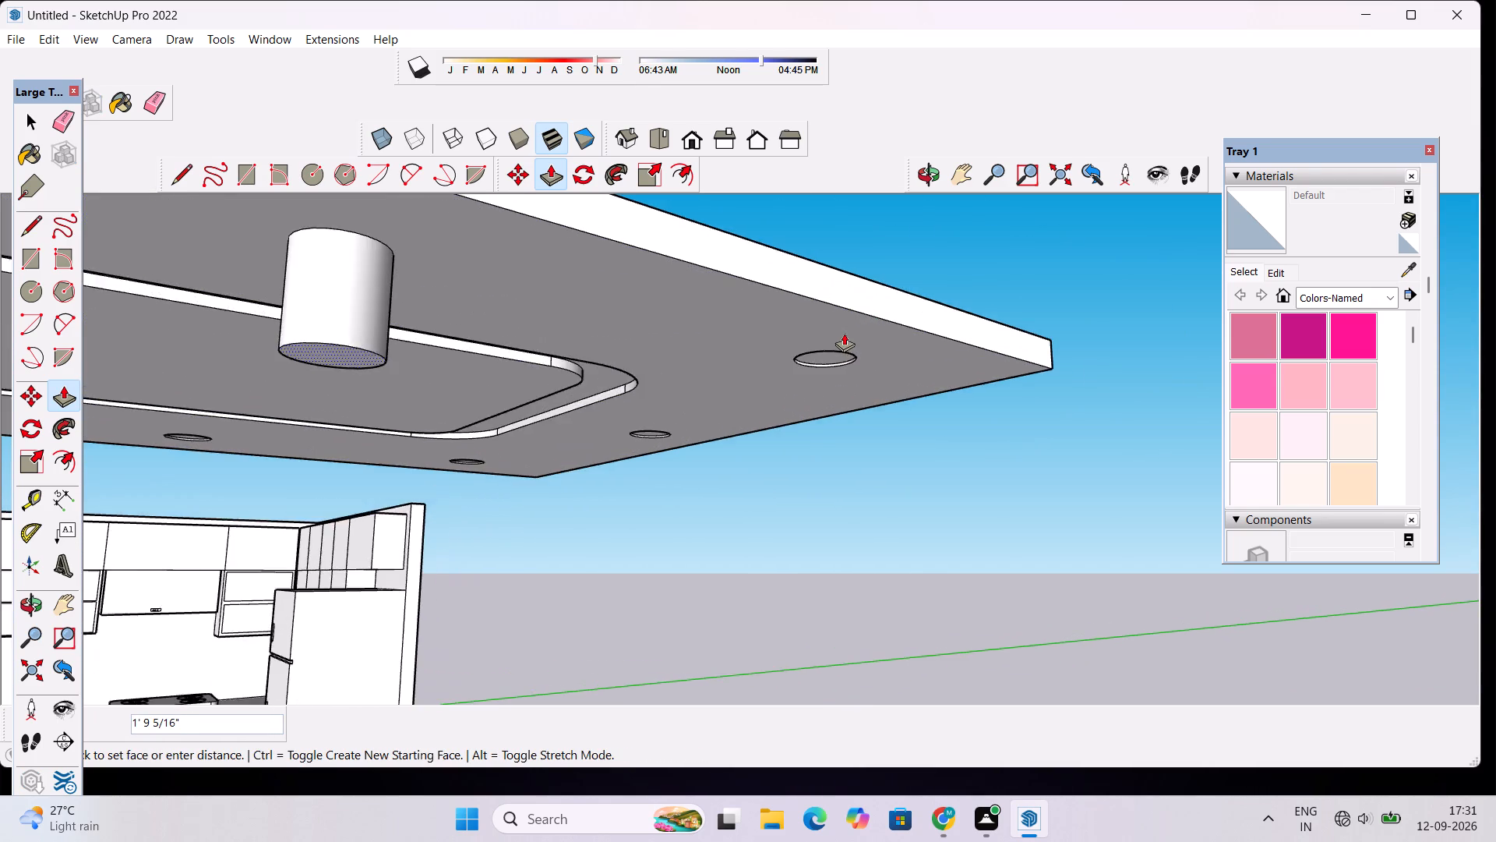
scroll(844, 333, "up", 11)
scroll(805, 409, "up", 10)
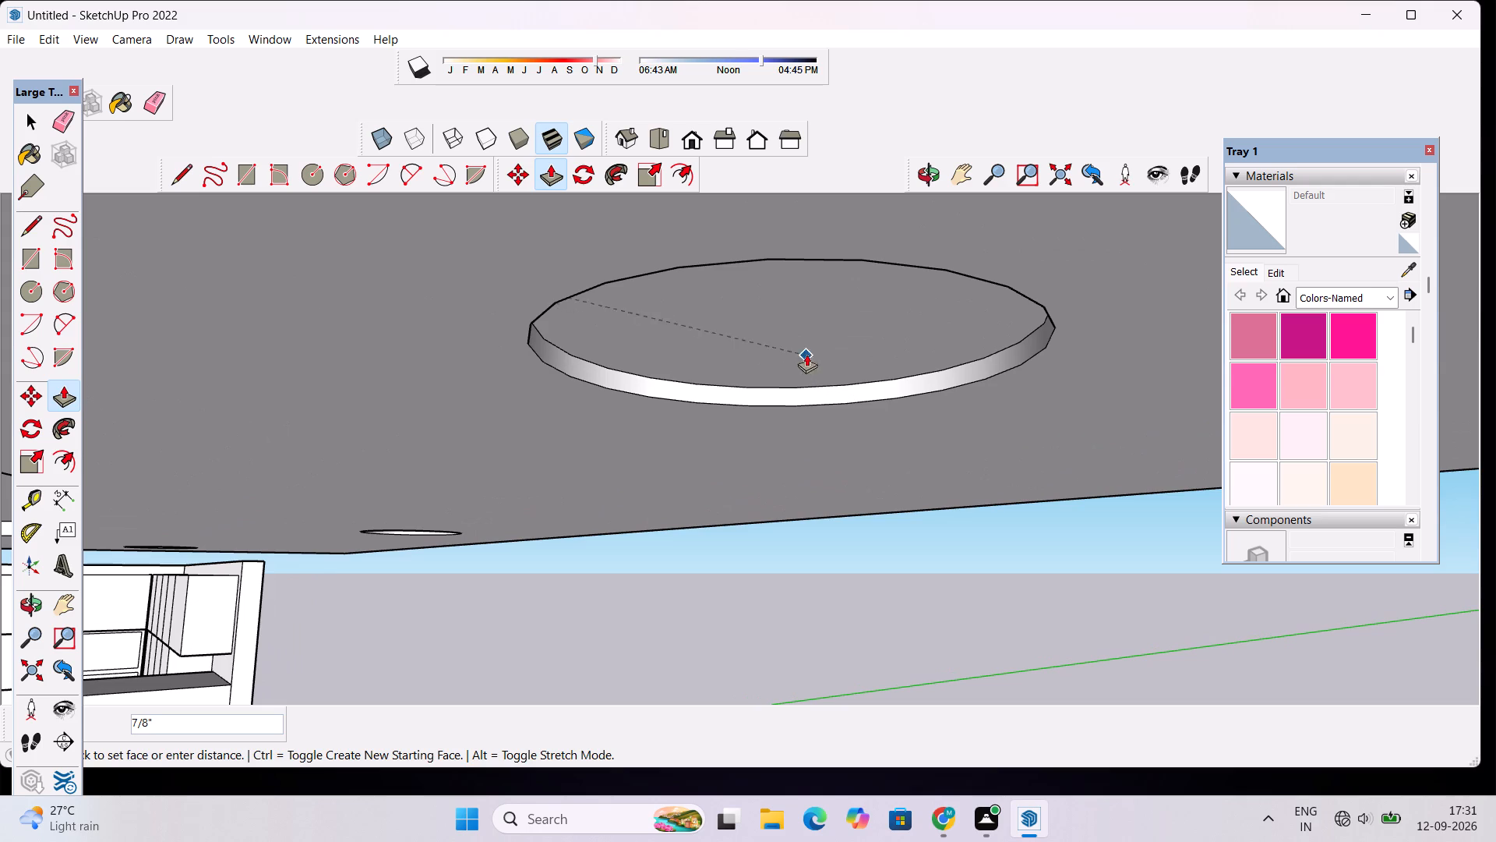
scroll(848, 372, "up", 7)
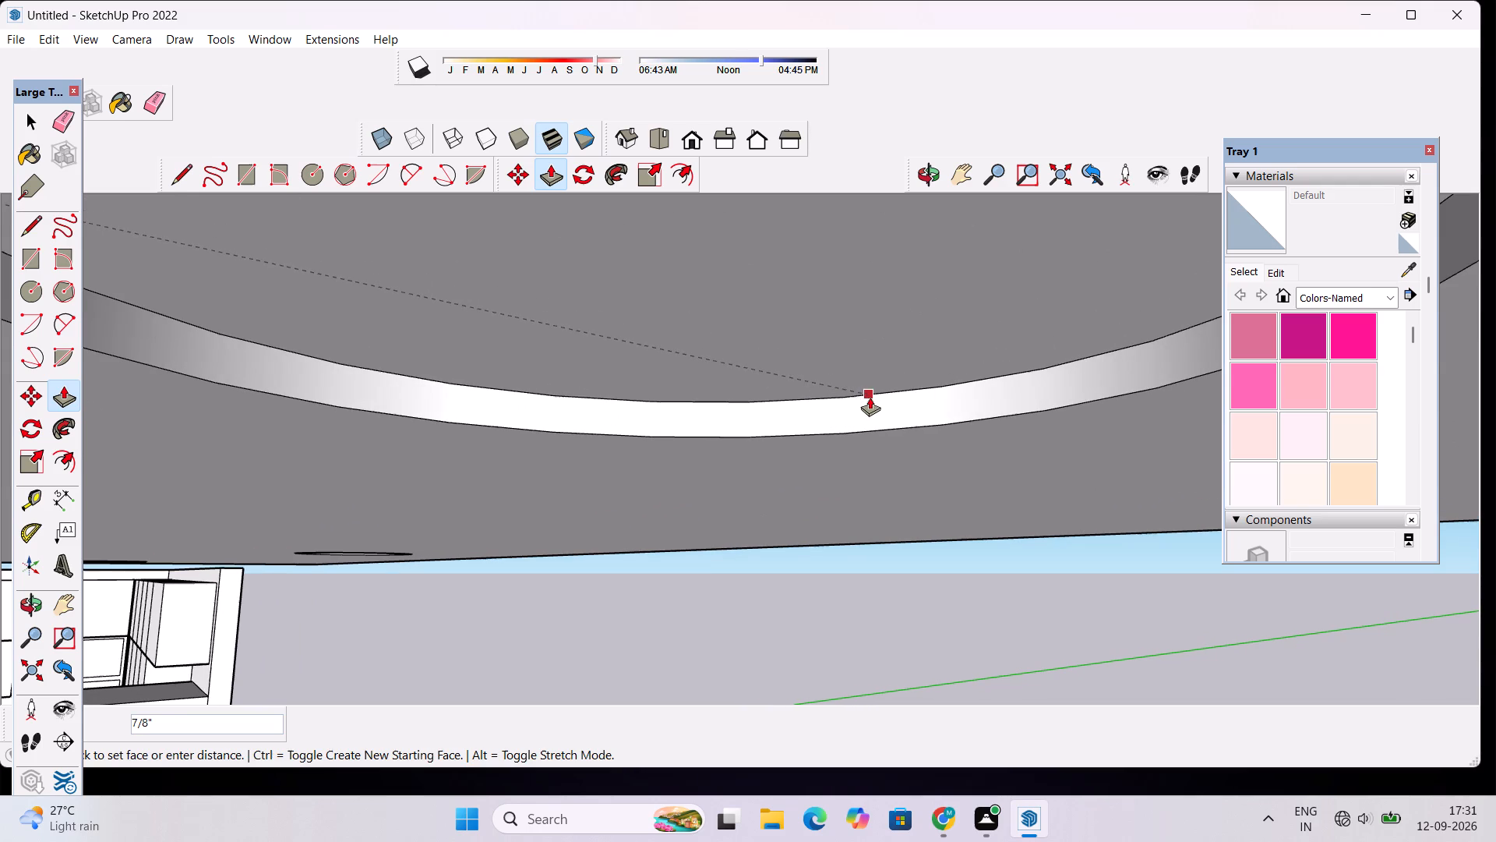
left_click(870, 397)
scroll(877, 385, "down", 20)
scroll(877, 385, "down", 8)
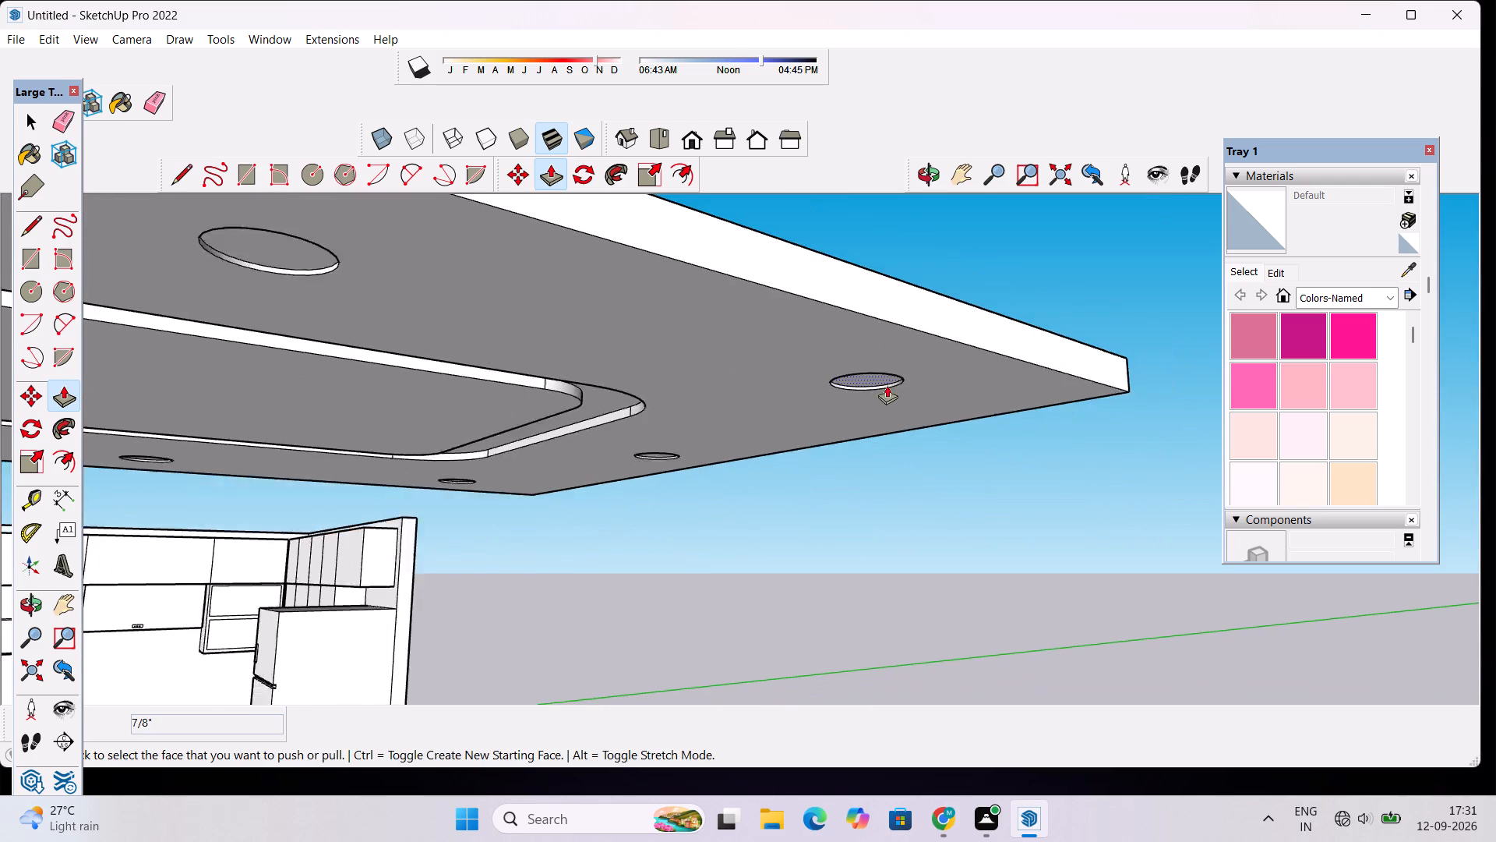
Recess the last flat corner circle on the slab's underside 7/8", matching the other recessed circles.
scroll(534, 337, "down", 11)
scroll(255, 254, "up", 3)
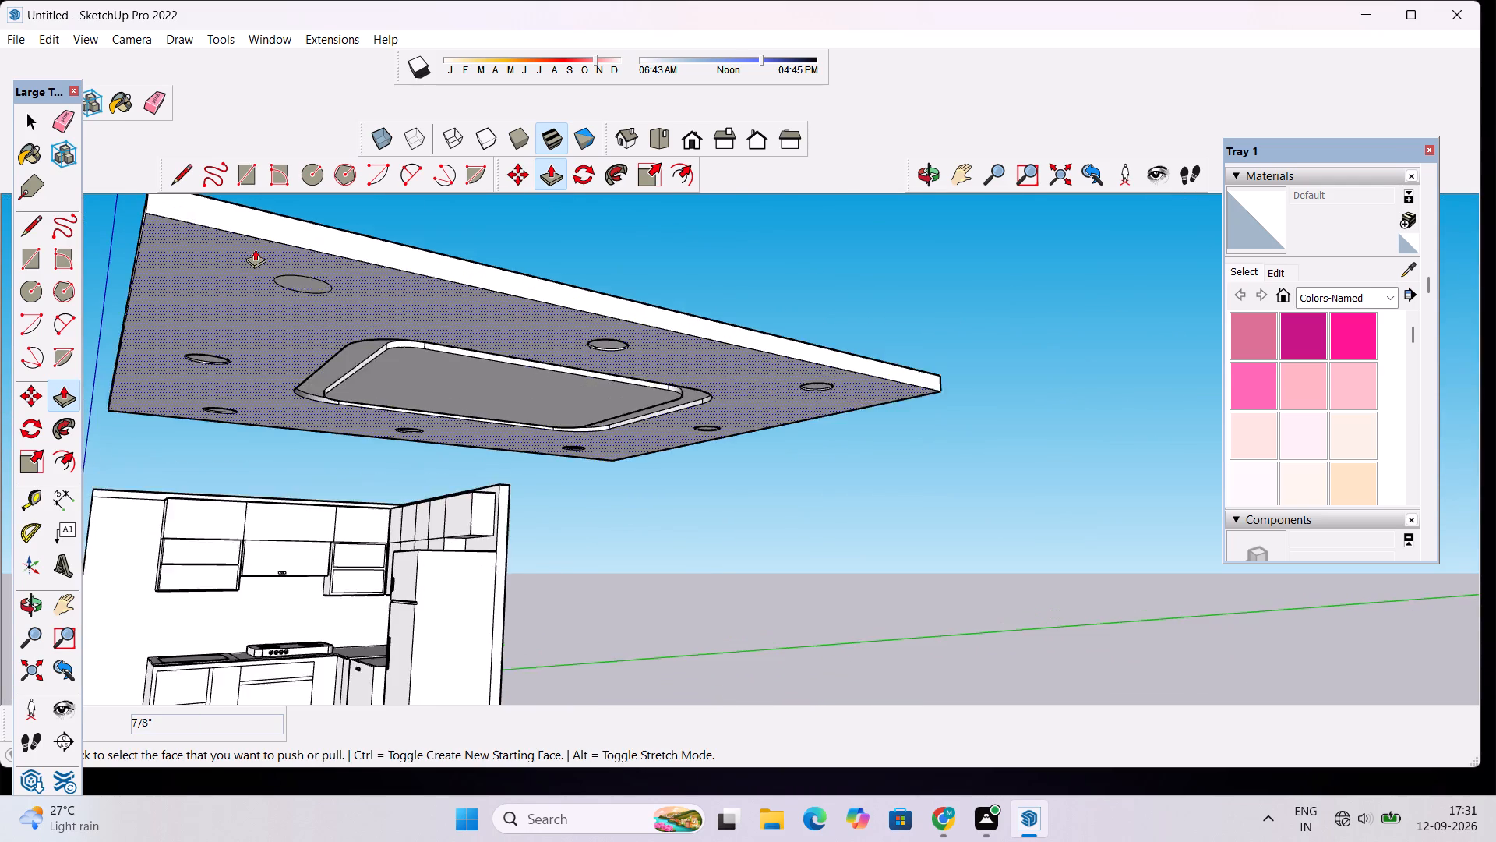
scroll(255, 249, "up", 14)
scroll(262, 323, "up", 2)
left_click(358, 335)
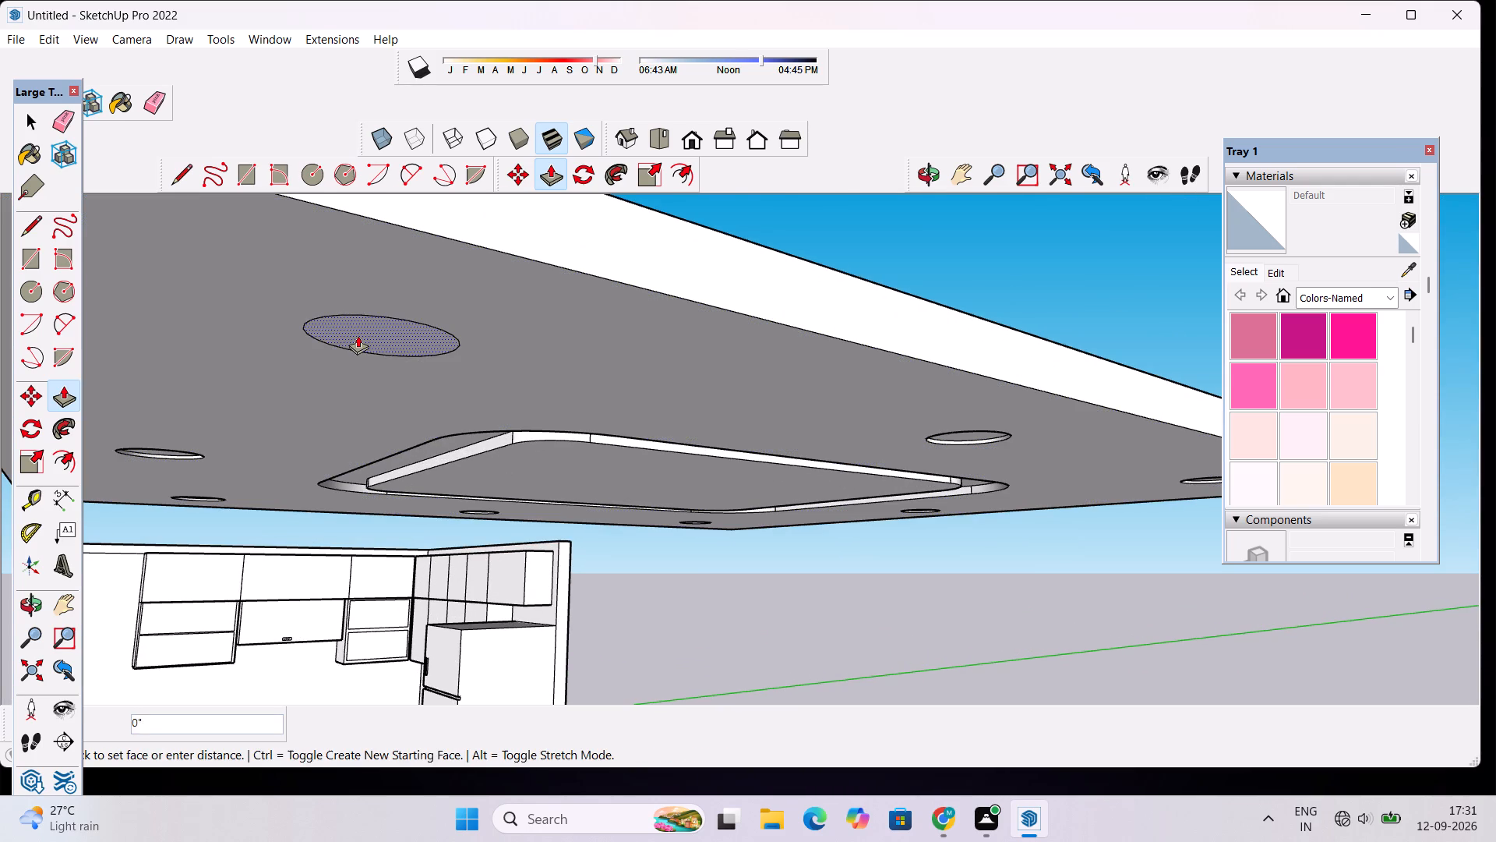
scroll(171, 462, "up", 8)
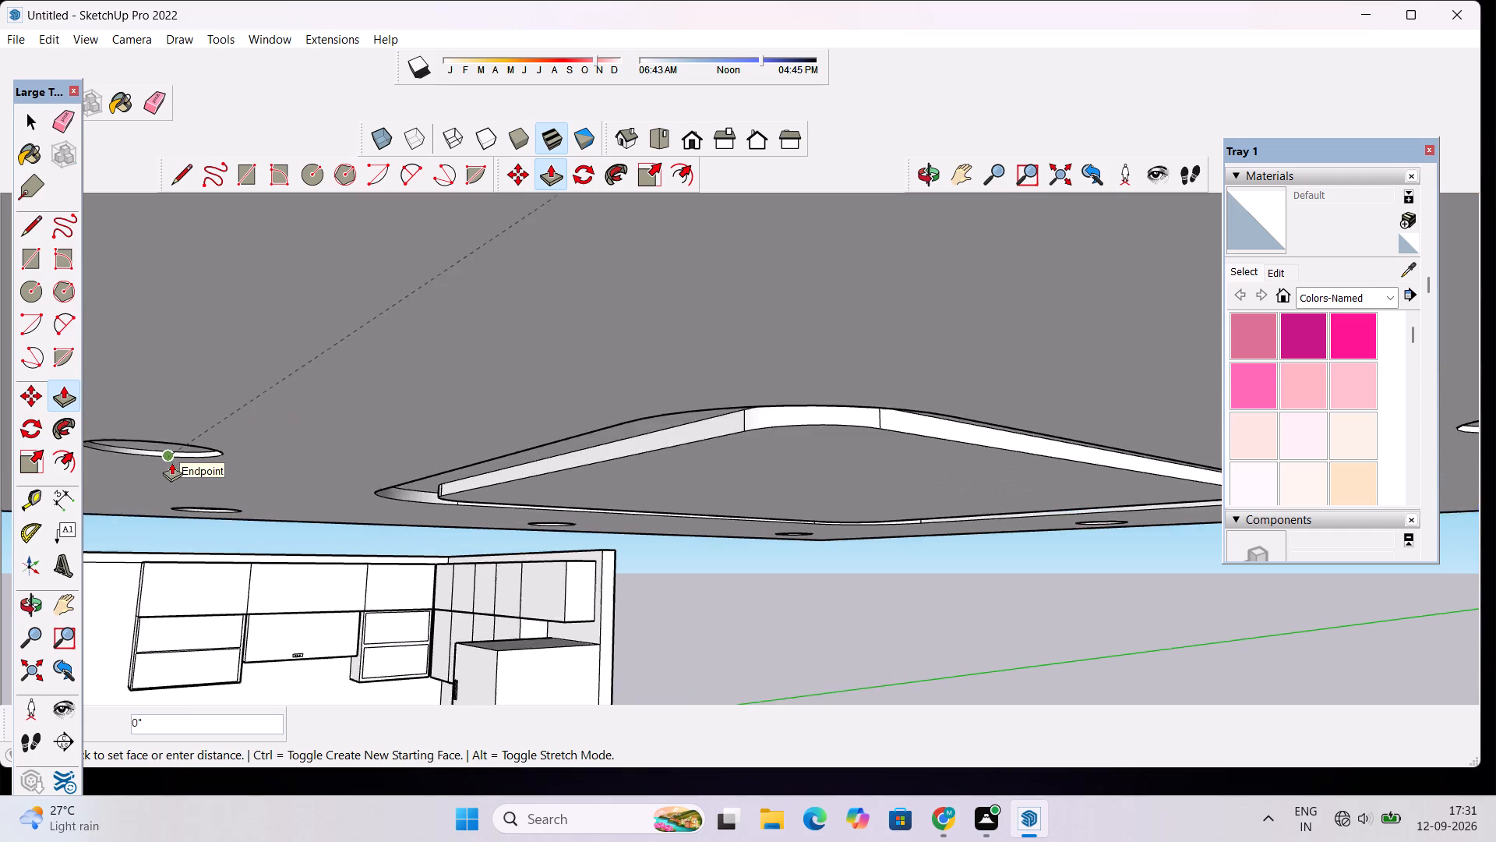
scroll(171, 462, "up", 7)
left_click(165, 440)
scroll(165, 435, "down", 9)
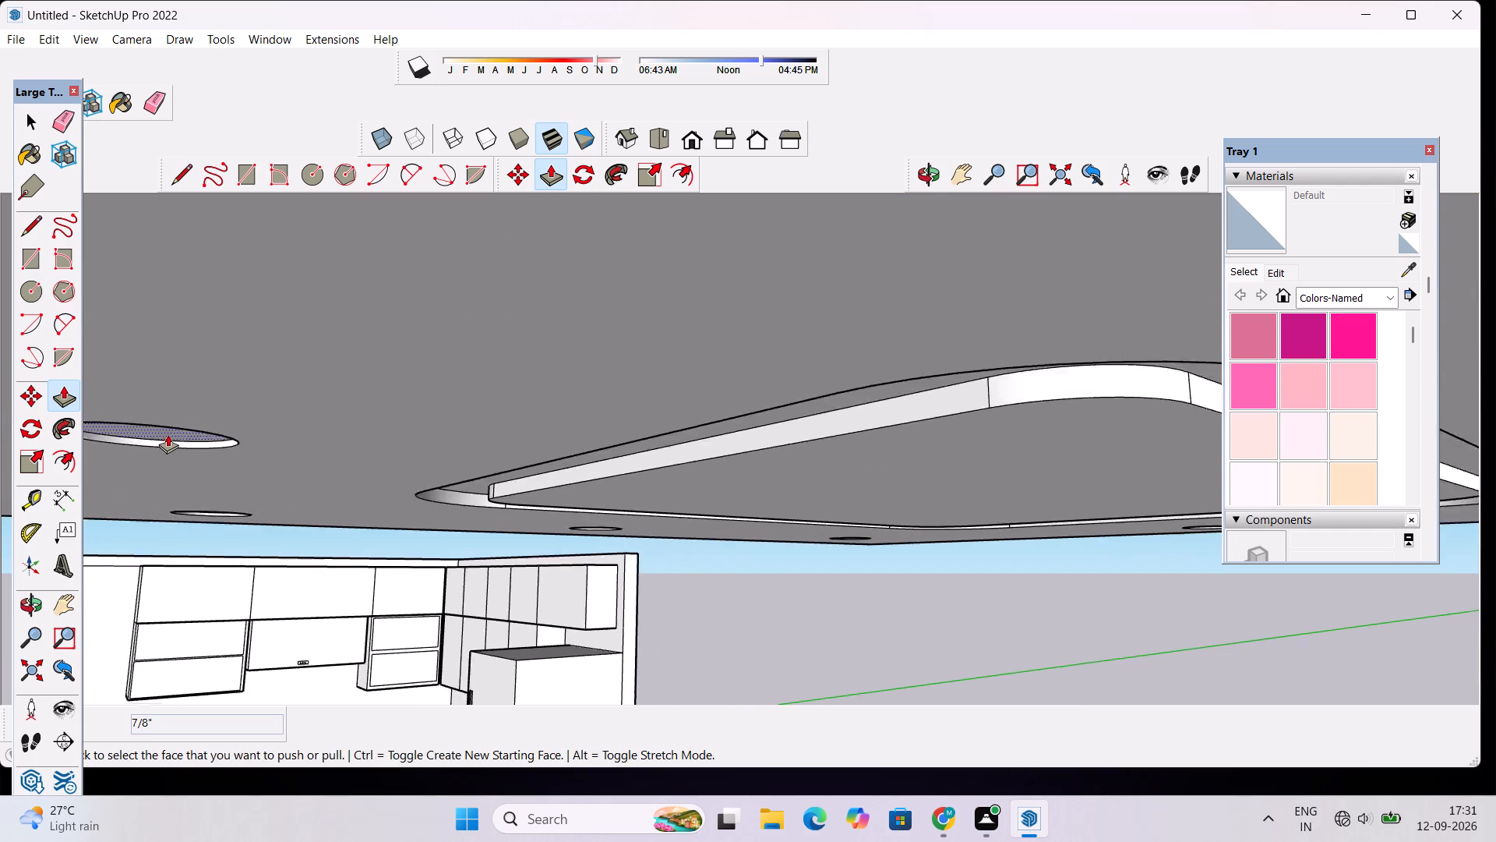
scroll(168, 434, "down", 13)
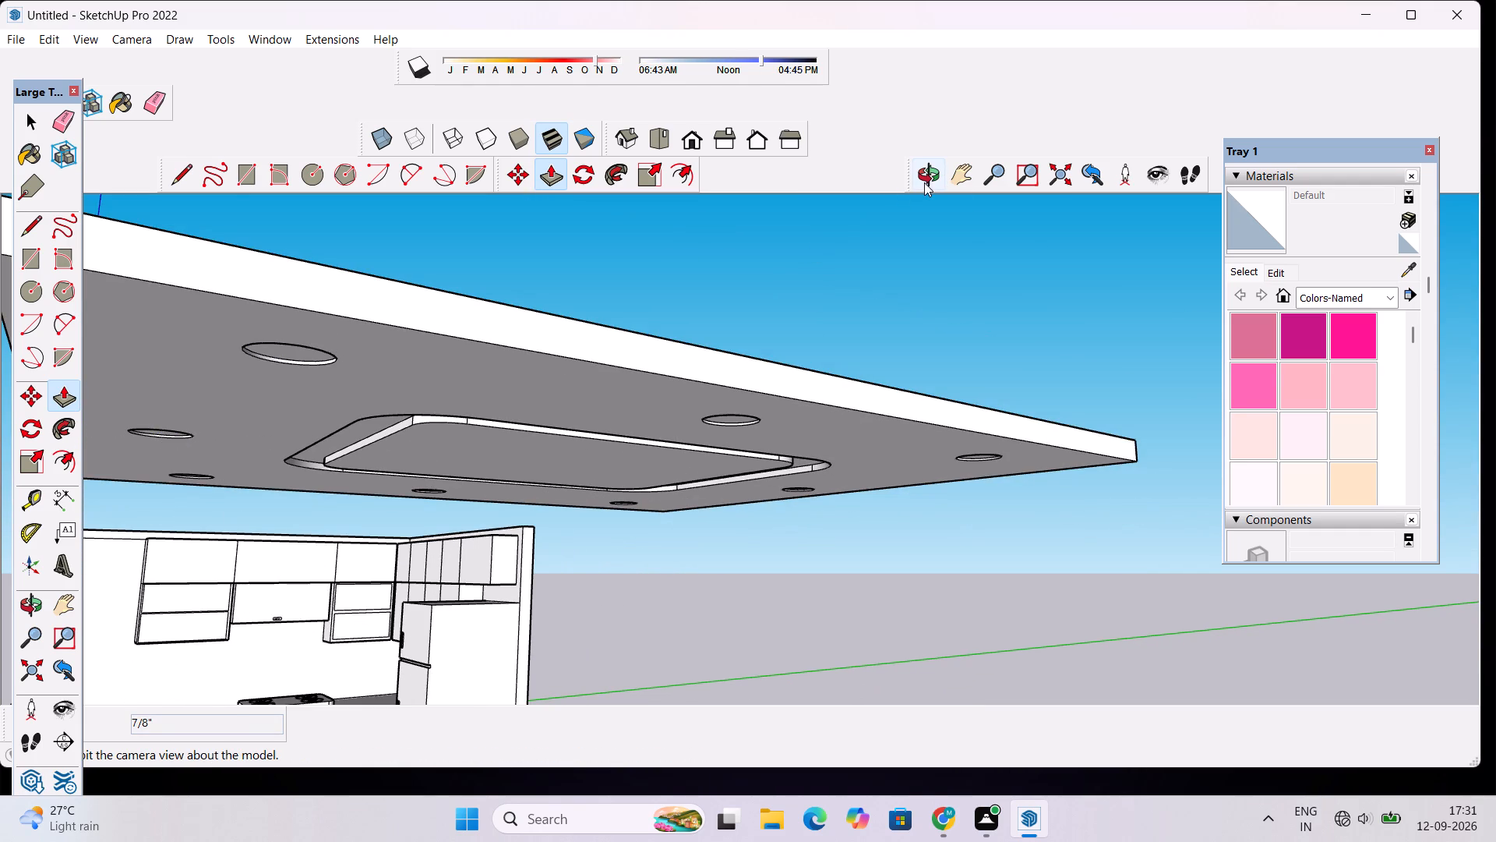
Select the entire ceiling slab with all its connected geometry and make it a group.
left_click(924, 182)
left_click_drag(928, 231, 925, 288)
scroll(925, 285, "down", 10)
left_click_drag(904, 297, 943, 449)
key("space")
left_click(908, 457)
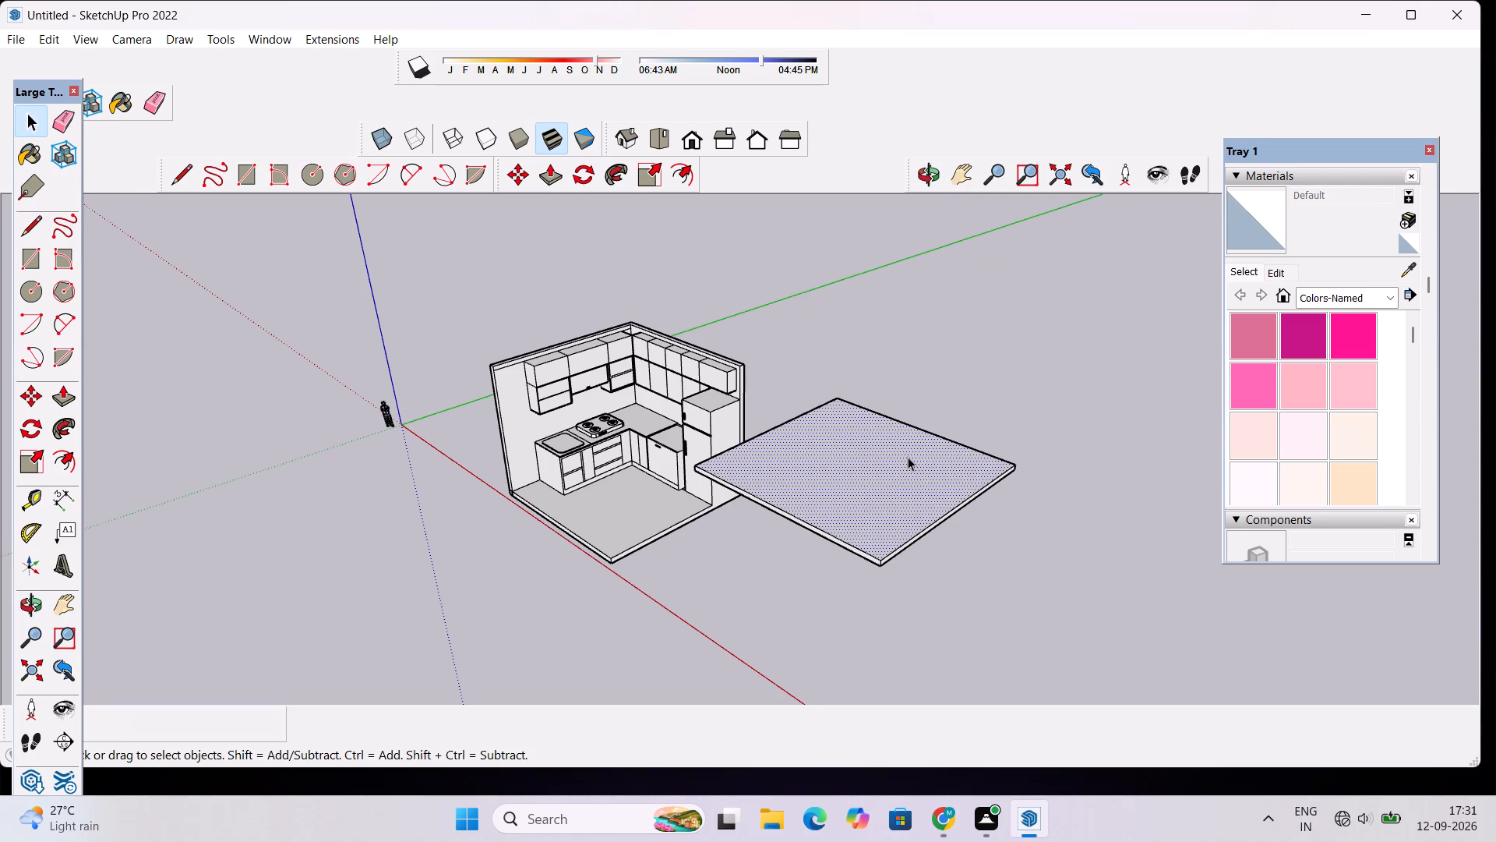
triple_click(908, 457)
right_click(908, 457)
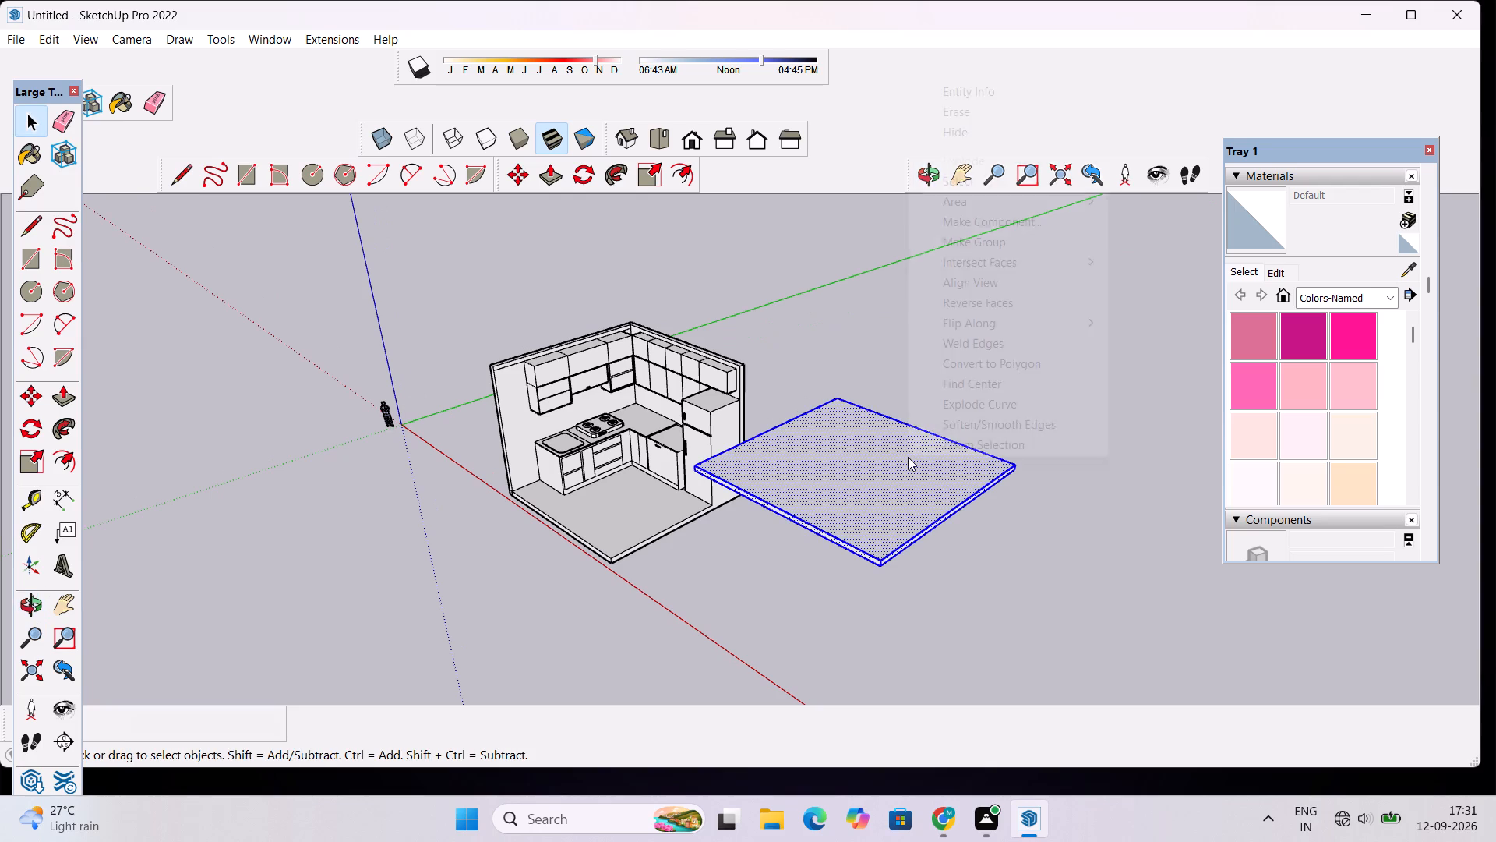
left_click(976, 249)
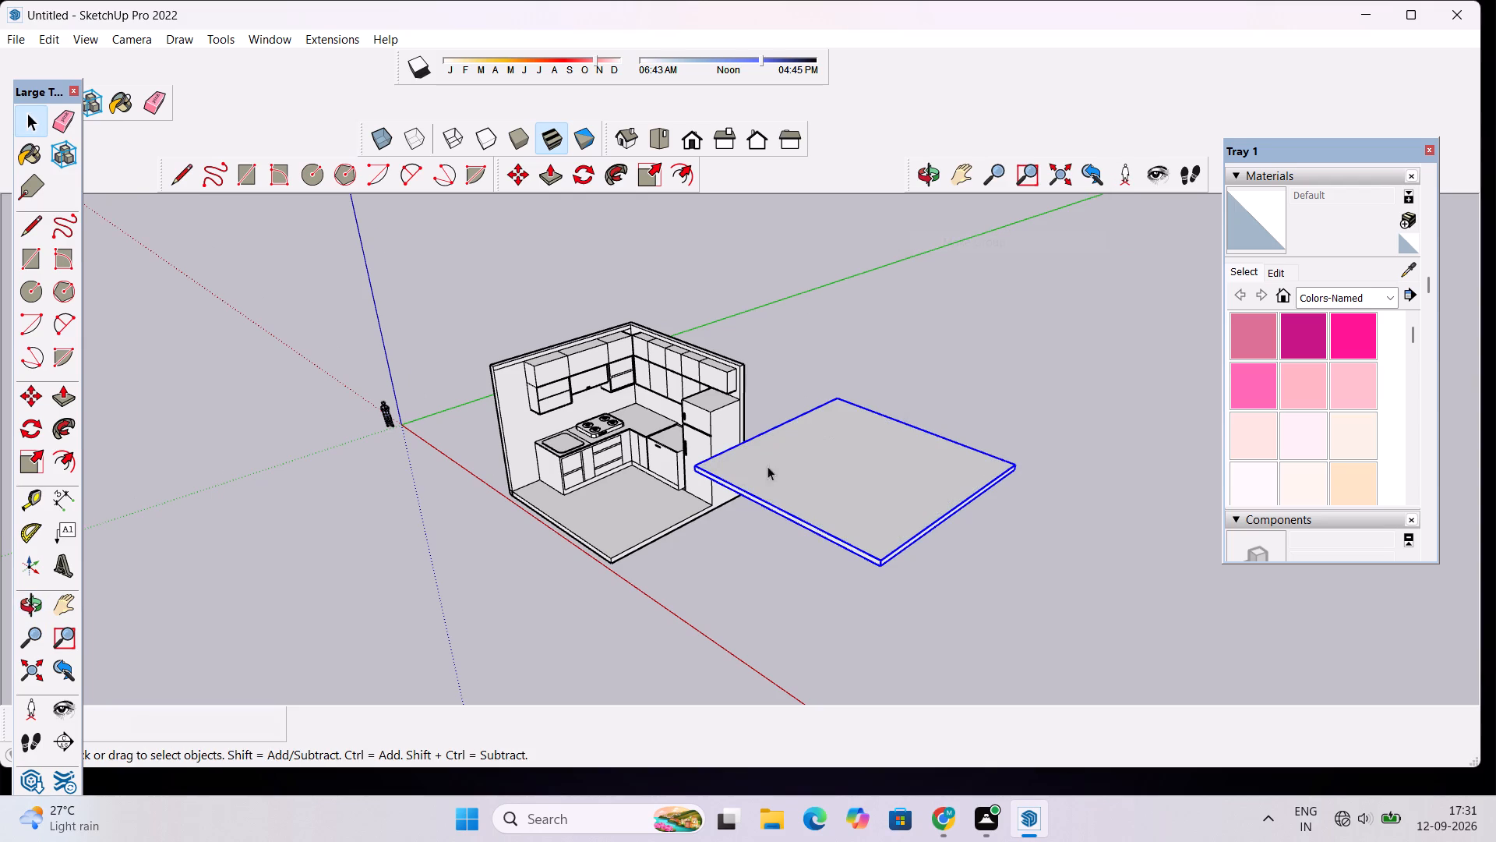
Copy the slab group by its lower corner onto the kitchen, aligning it with the cooktop wall's inner edge near the top.
left_click(930, 175)
left_click_drag(626, 421, 783, 412)
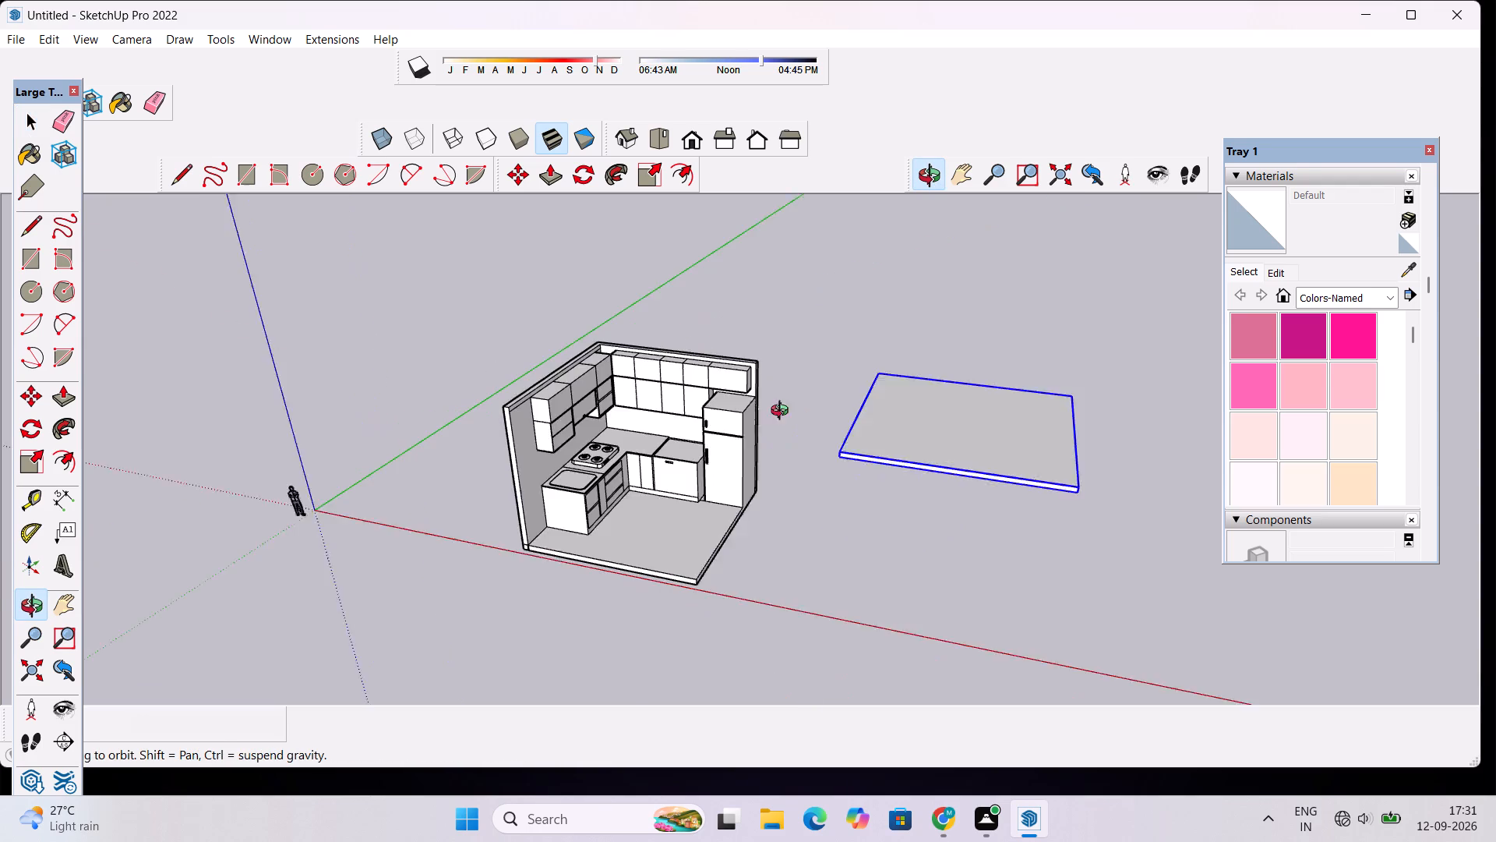
left_click_drag(783, 412, 813, 405)
scroll(909, 458, "up", 7)
left_click_drag(992, 374, 915, 356)
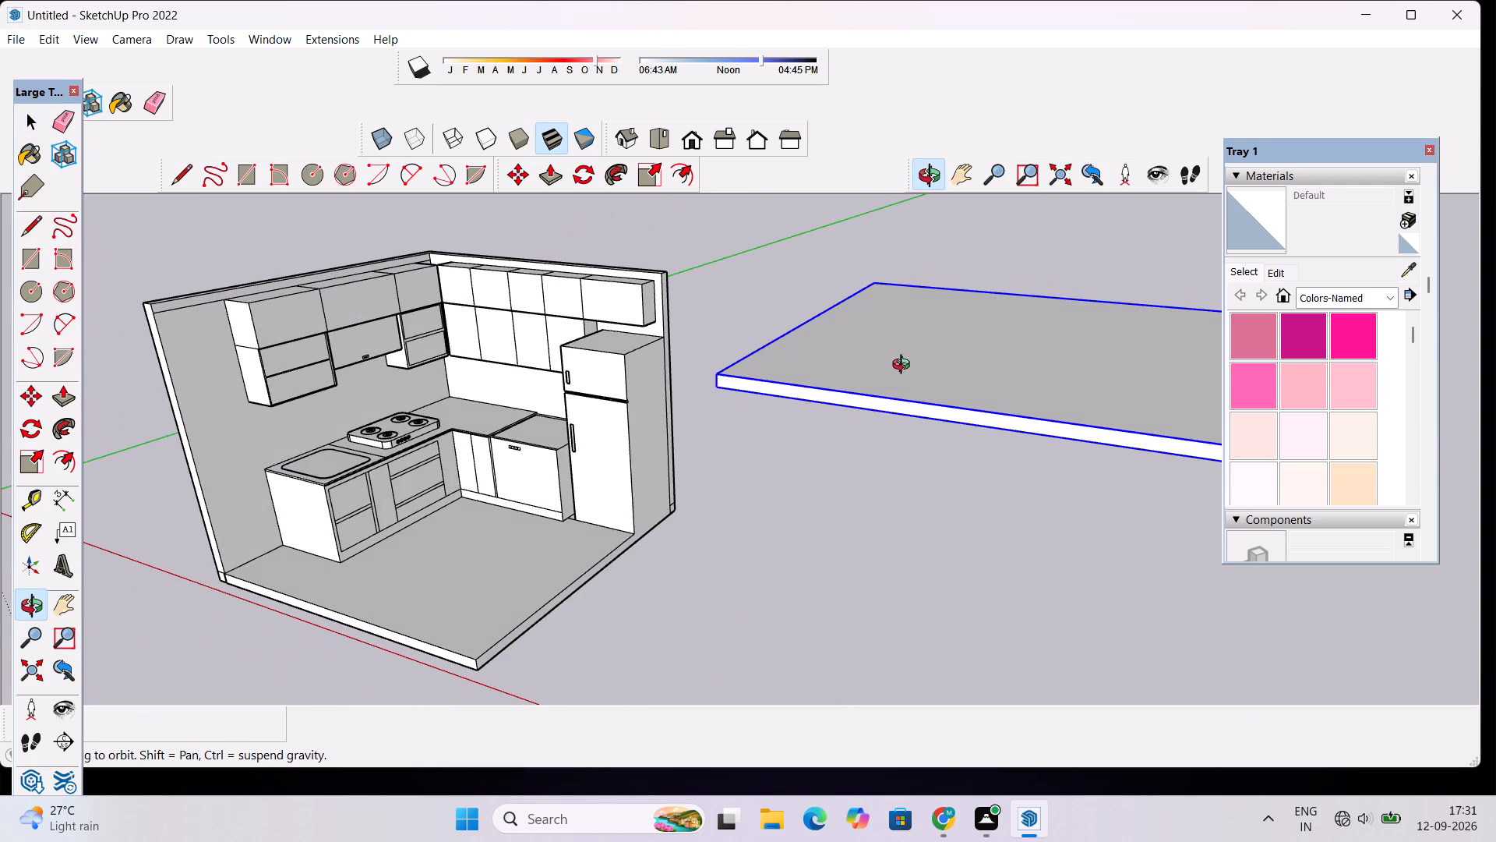
left_click_drag(903, 387, 1004, 390)
key("m")
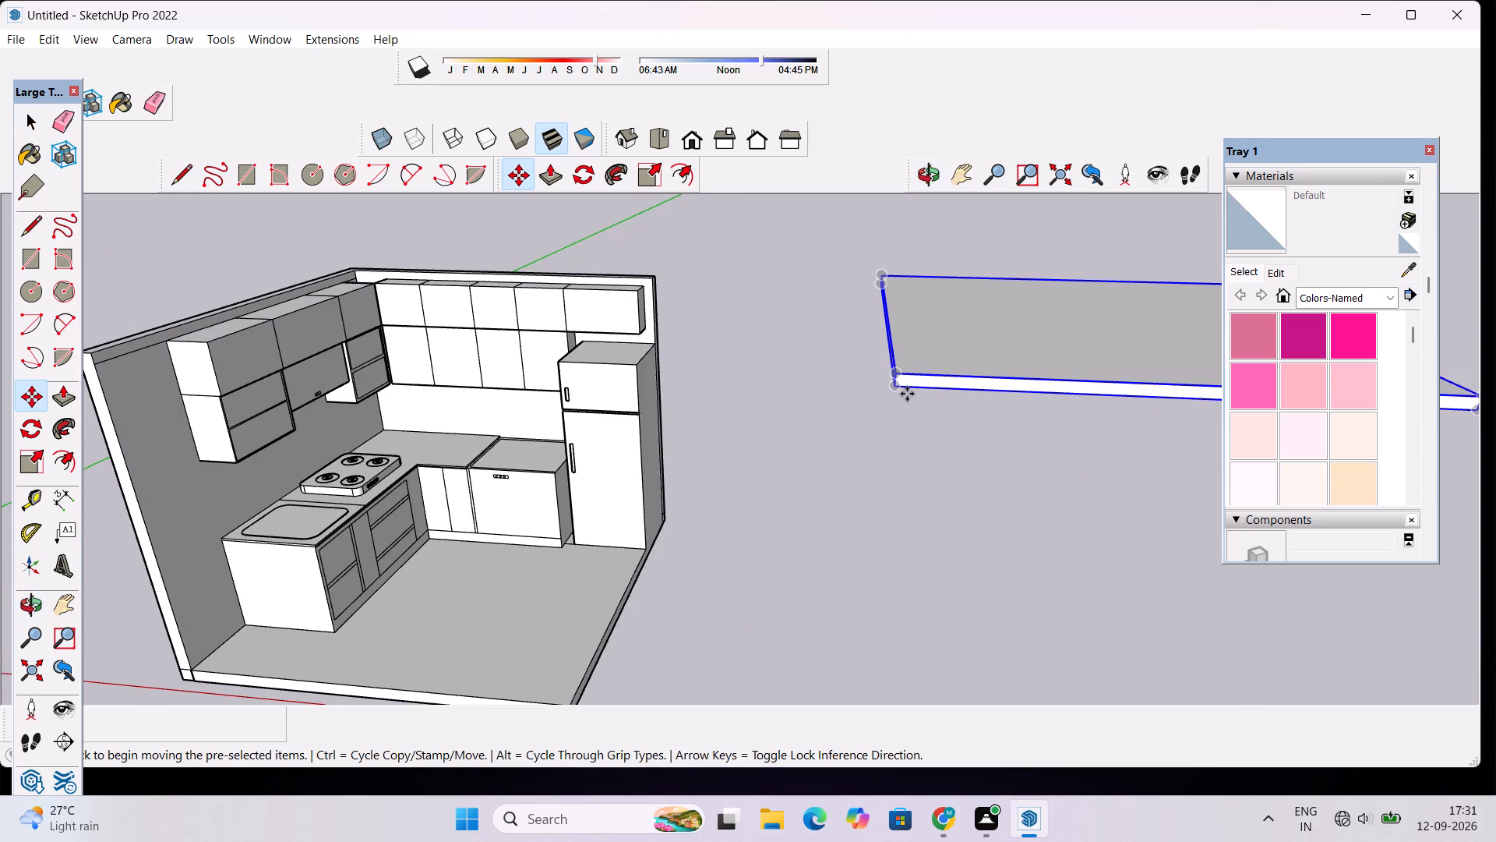
left_click(894, 386)
scroll(887, 408, "down", 3)
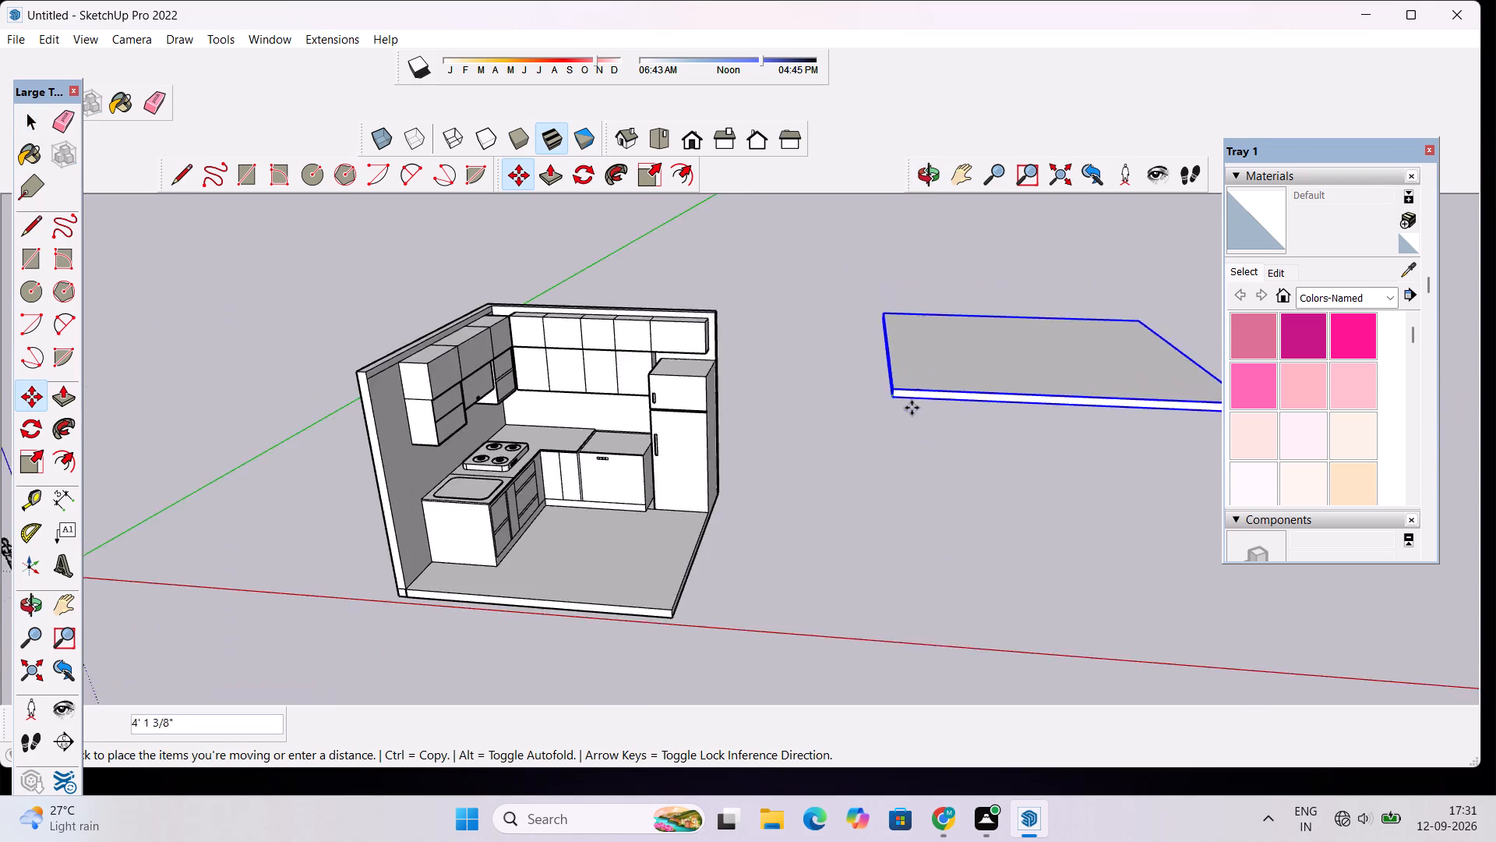
scroll(912, 408, "down", 4)
scroll(487, 396, "up", 6)
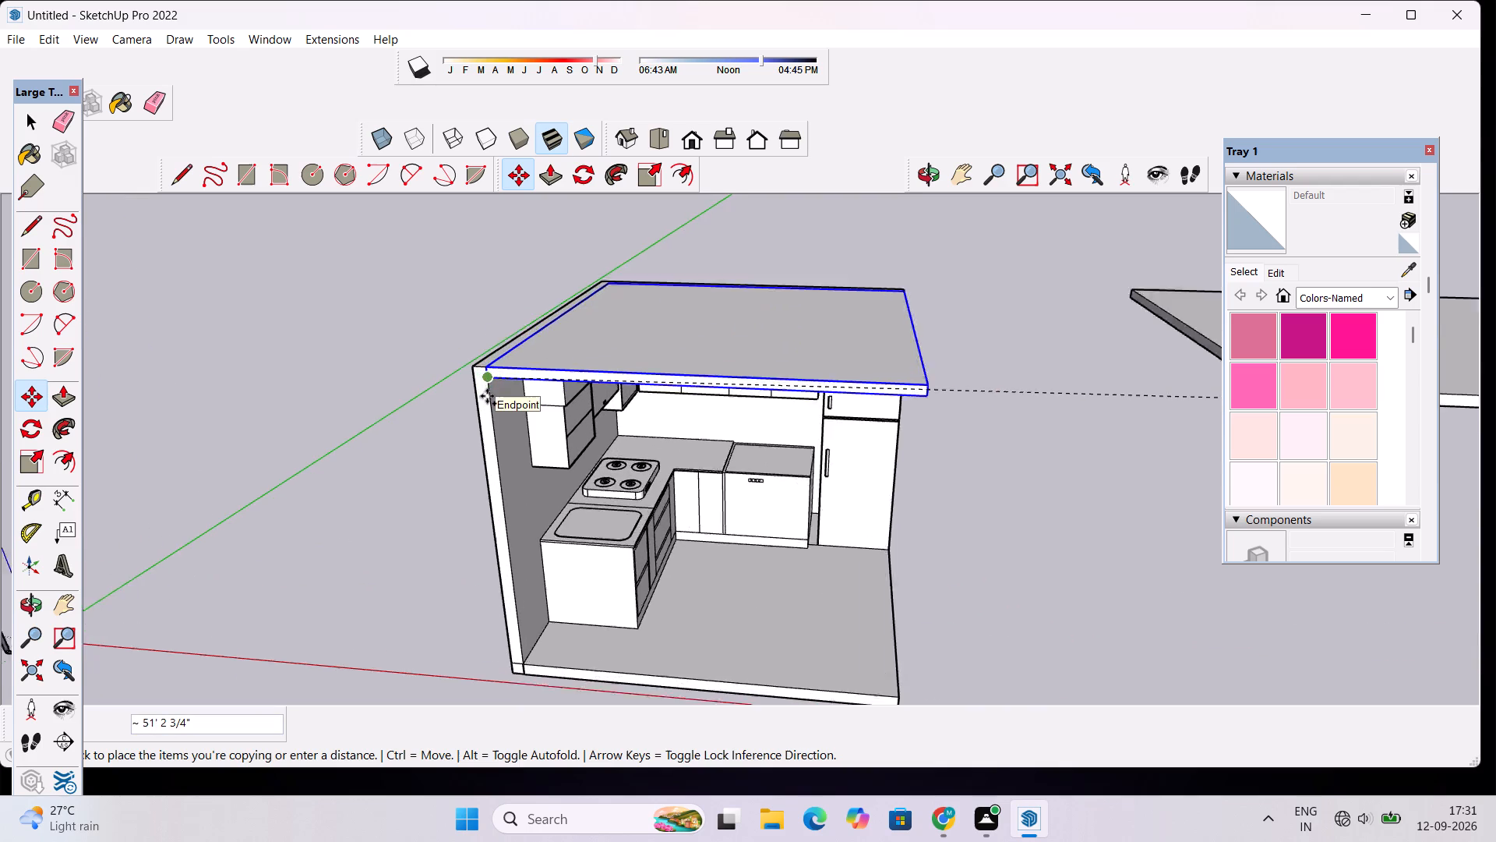
scroll(487, 396, "up", 14)
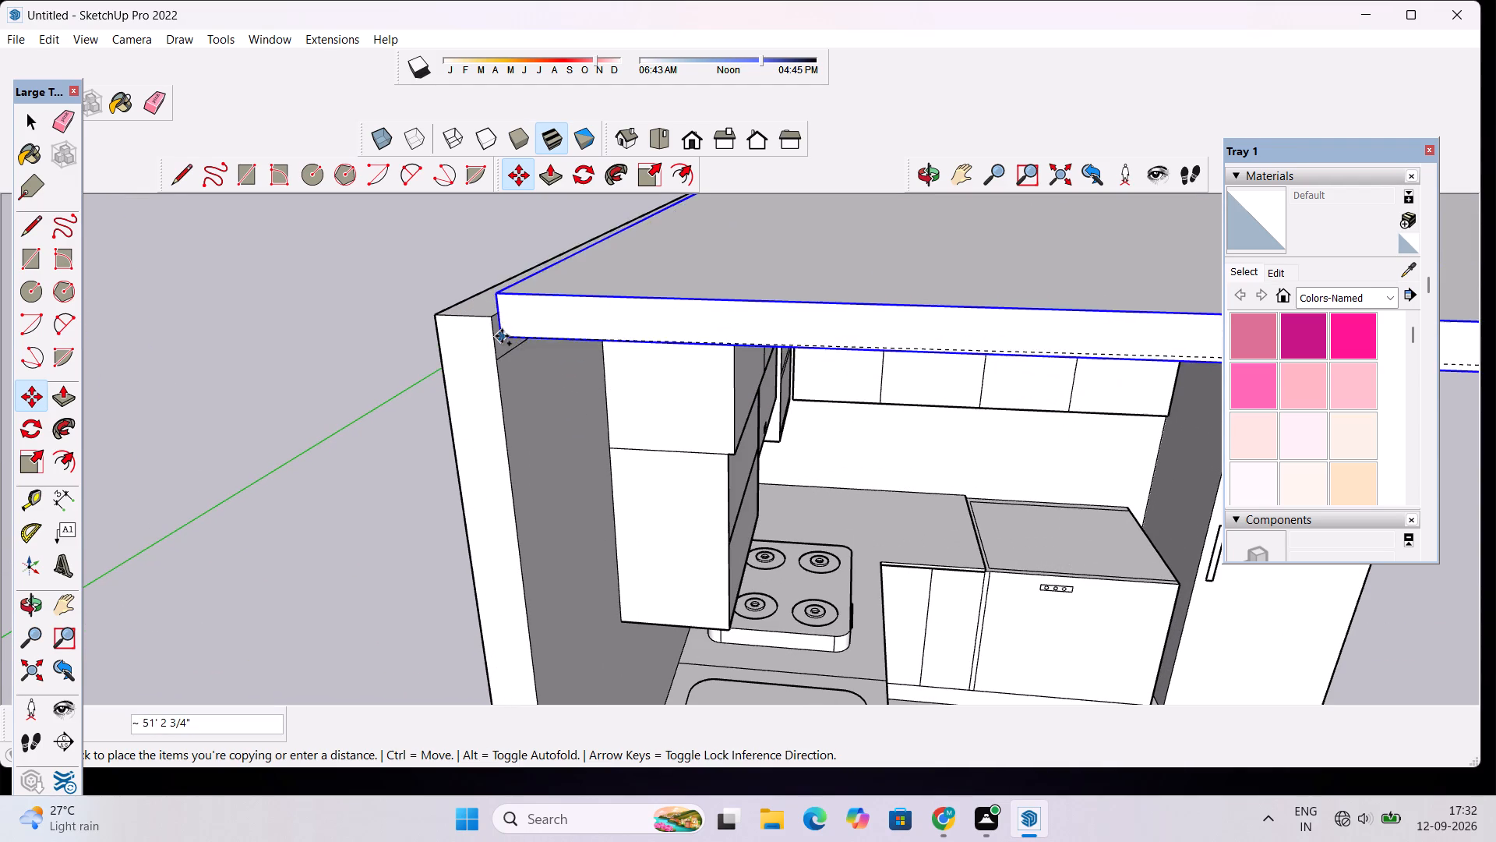
left_click(498, 359)
key("space")
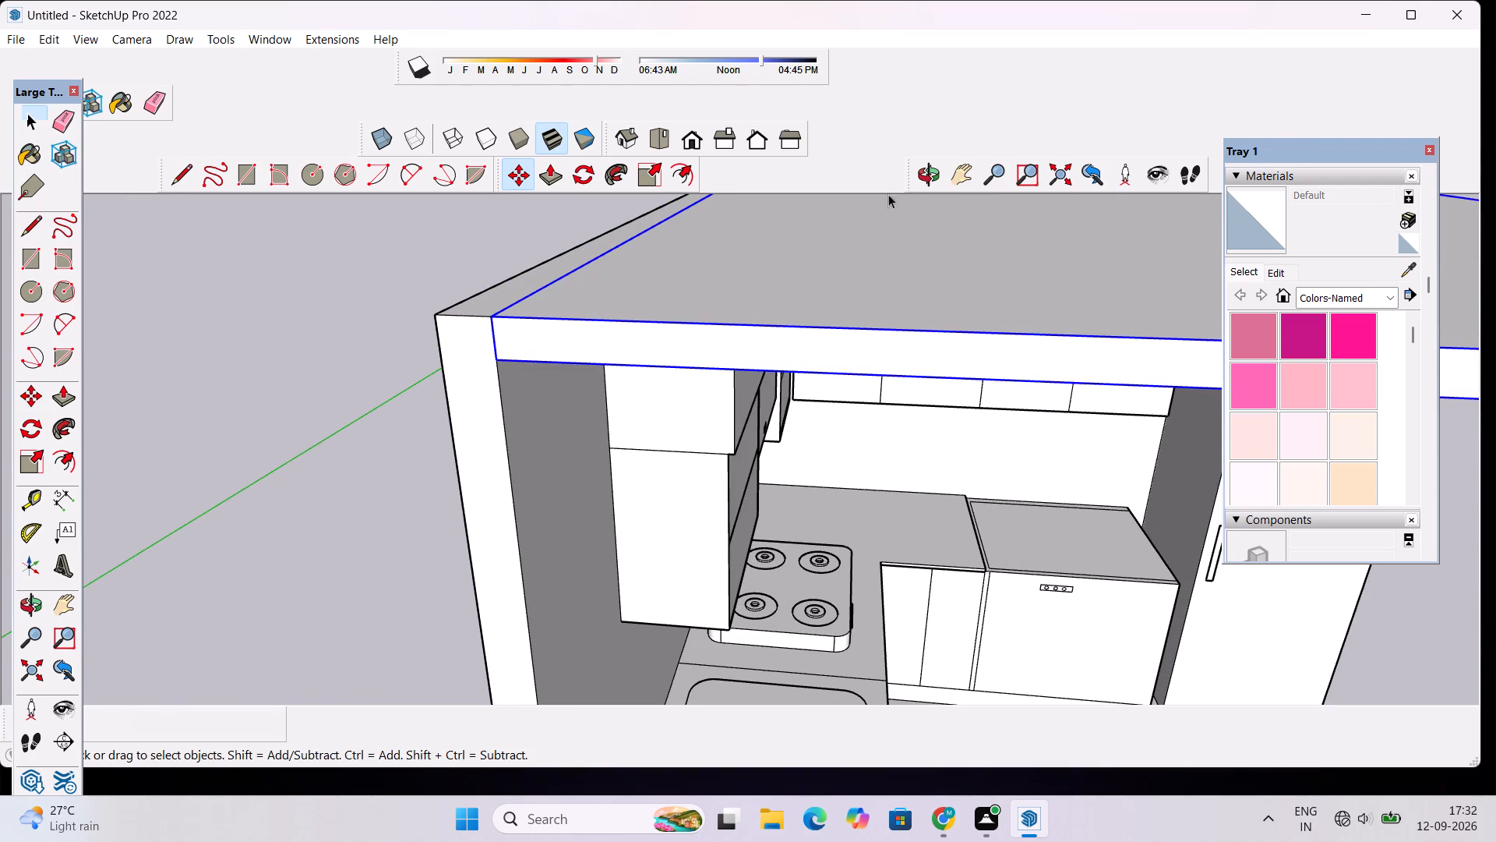
Examine the placed ceiling slab from above and below, checking how it sits on the kitchen walls and above the cabinets.
left_click(924, 185)
left_click_drag(896, 345, 600, 299)
scroll(559, 294, "down", 16)
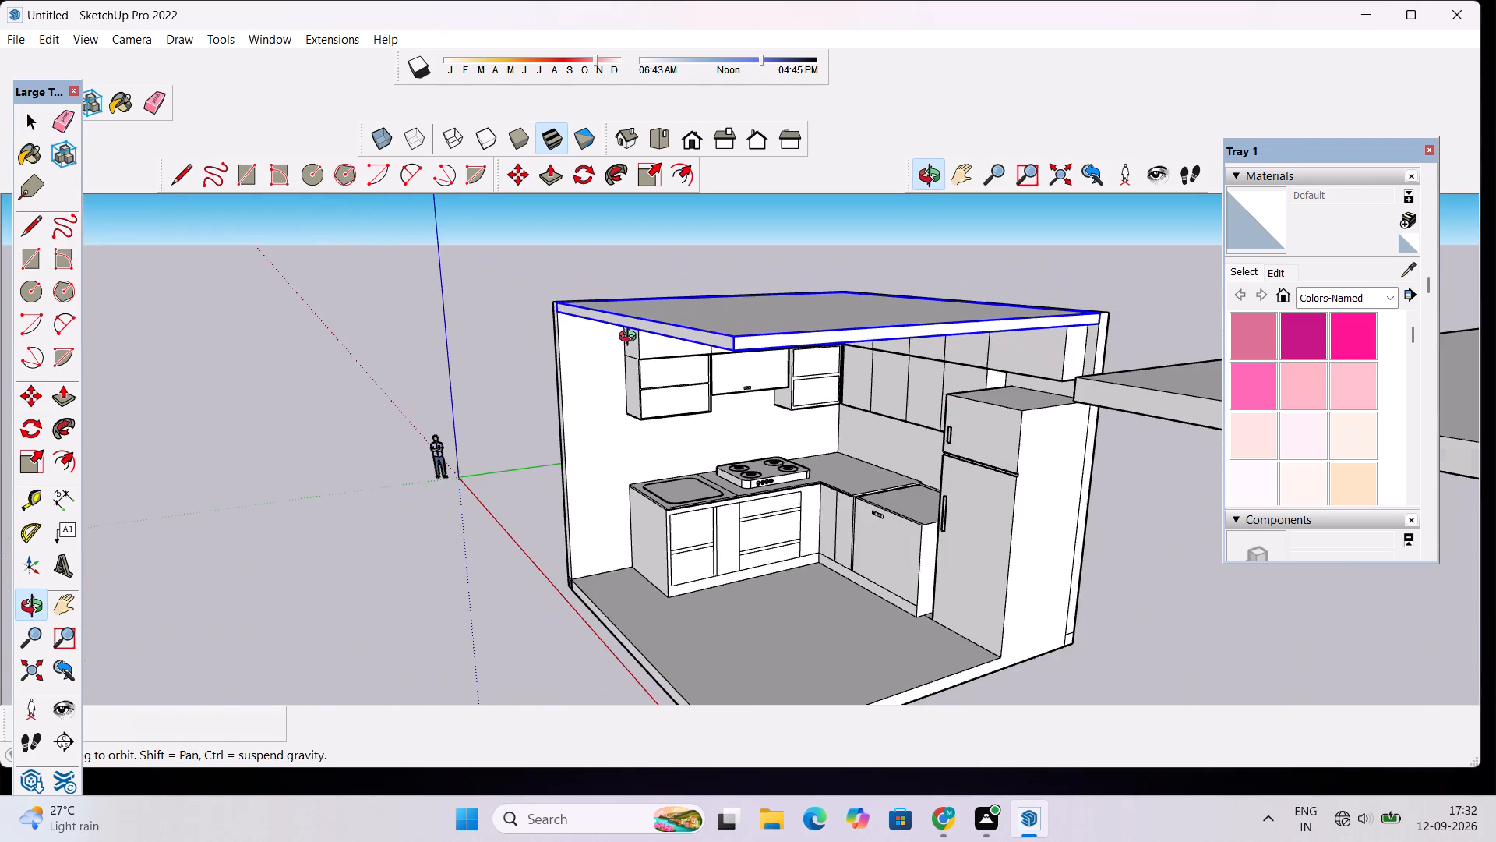
scroll(631, 338, "down", 1)
left_click_drag(741, 395, 764, 323)
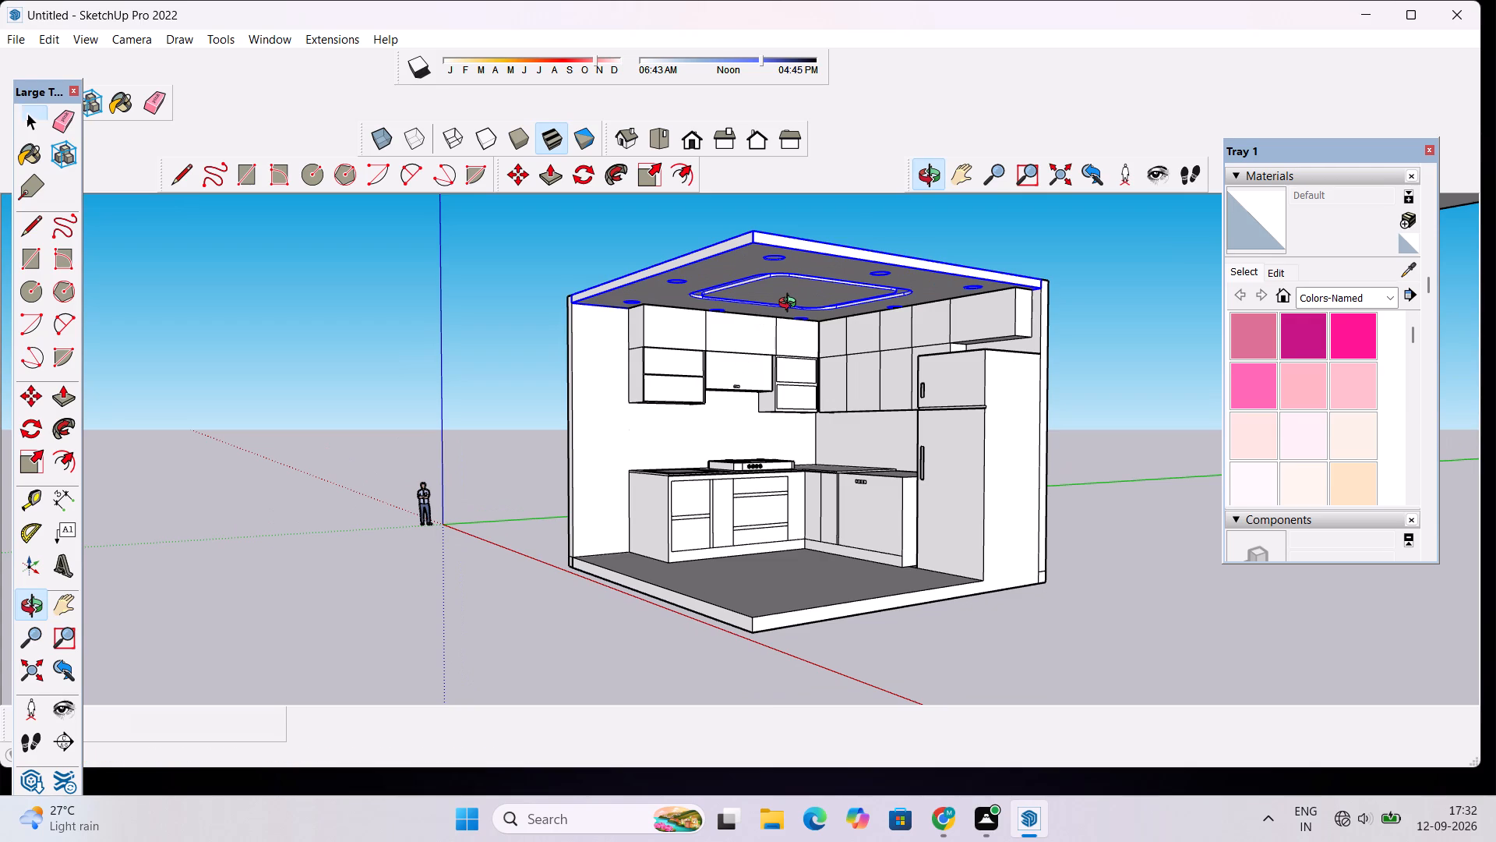
key("space")
left_click(1070, 323)
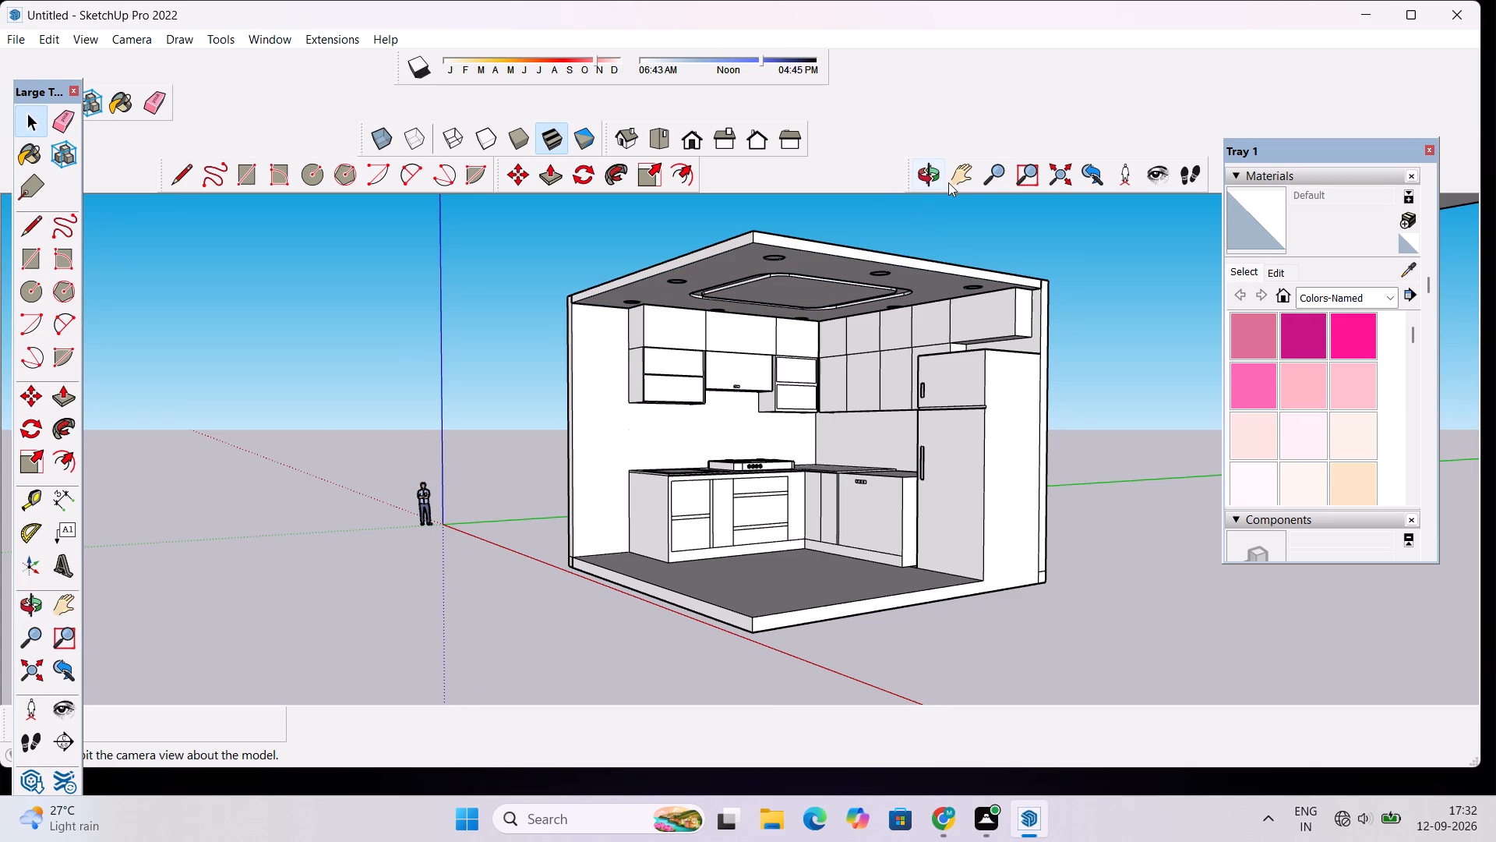
left_click(936, 179)
left_click_drag(784, 323, 909, 264)
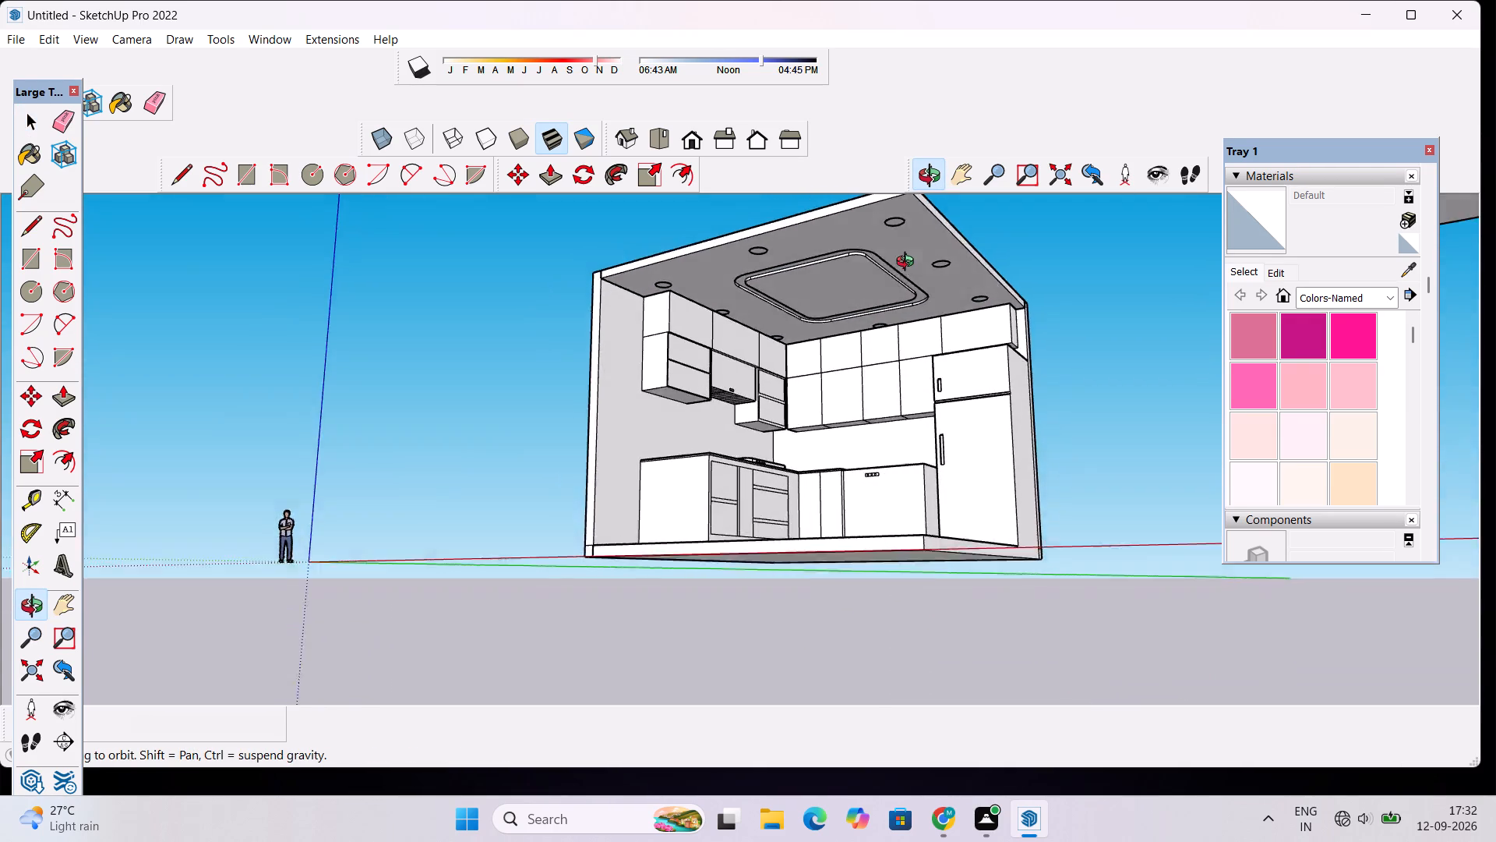
left_click_drag(909, 264, 796, 302)
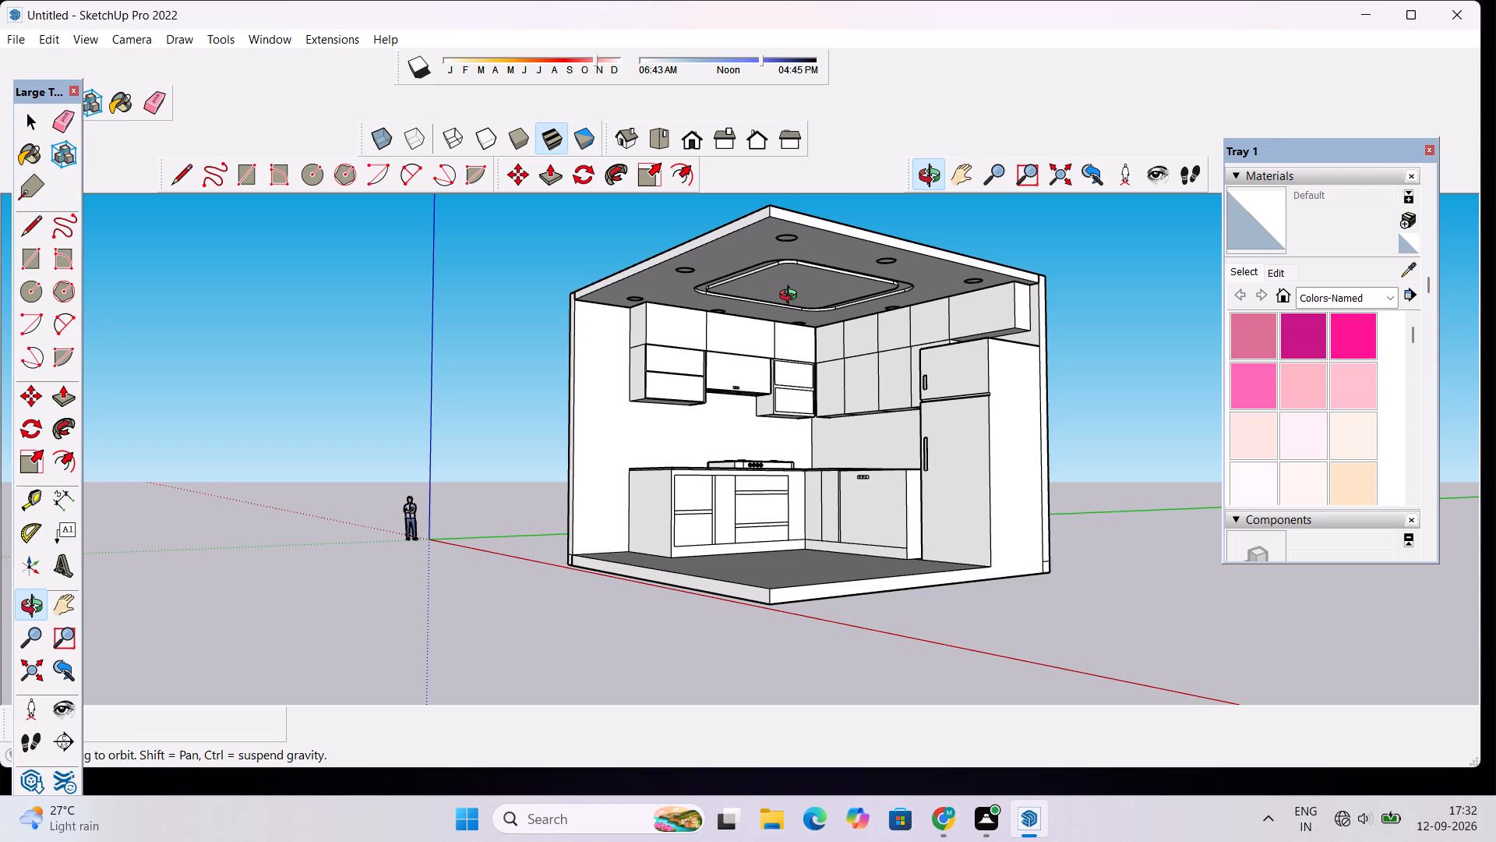
key("space")
key("space")
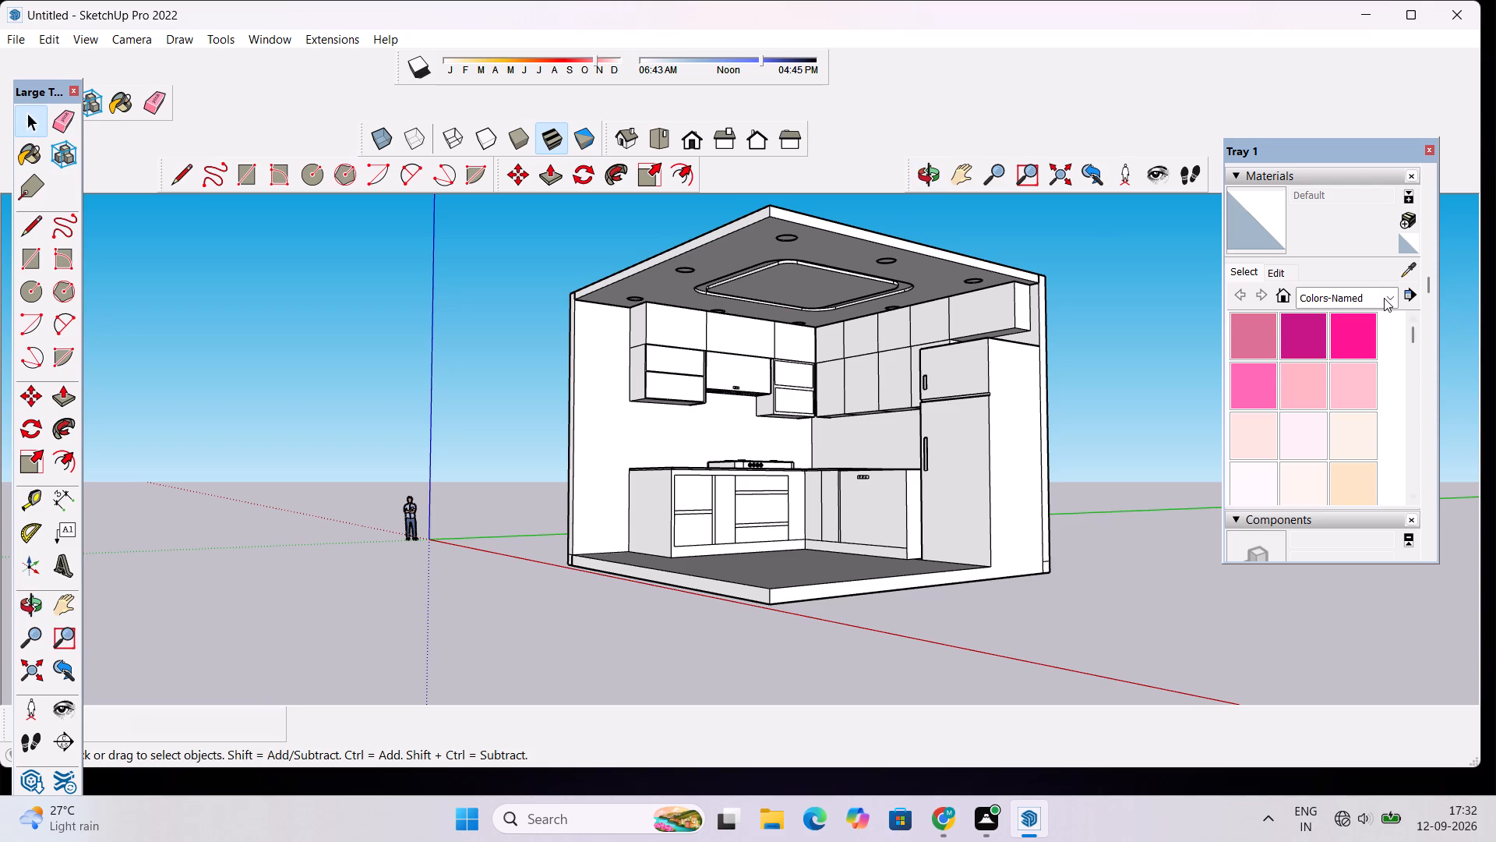
Paint the outer side and front frame of the two-panel wall cabinet above the sink with Wood Cherry Original from the Wood materials.
left_click(1388, 302)
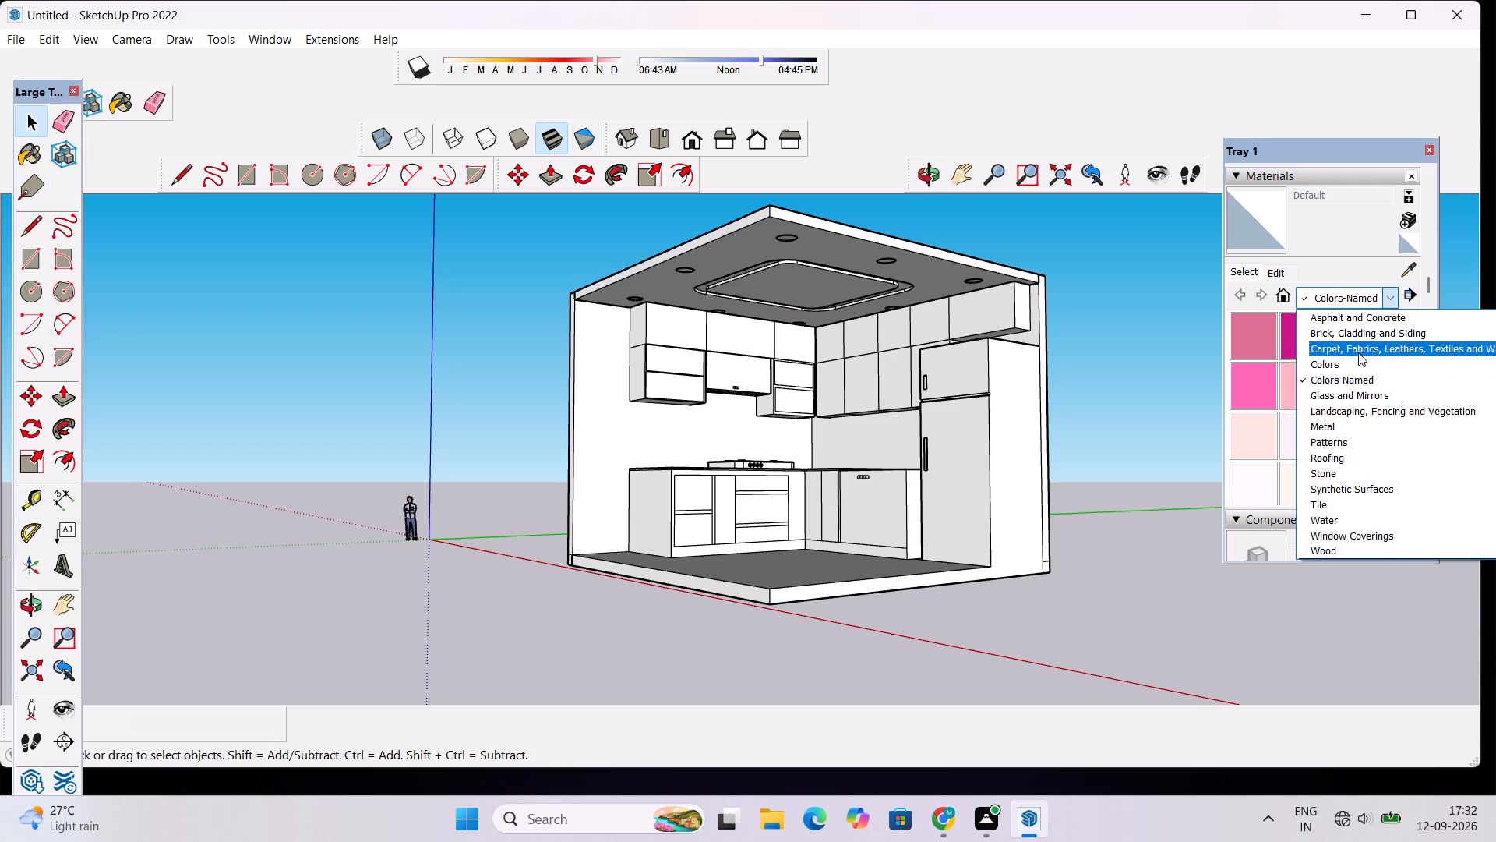
scroll(1341, 418, "down", 7)
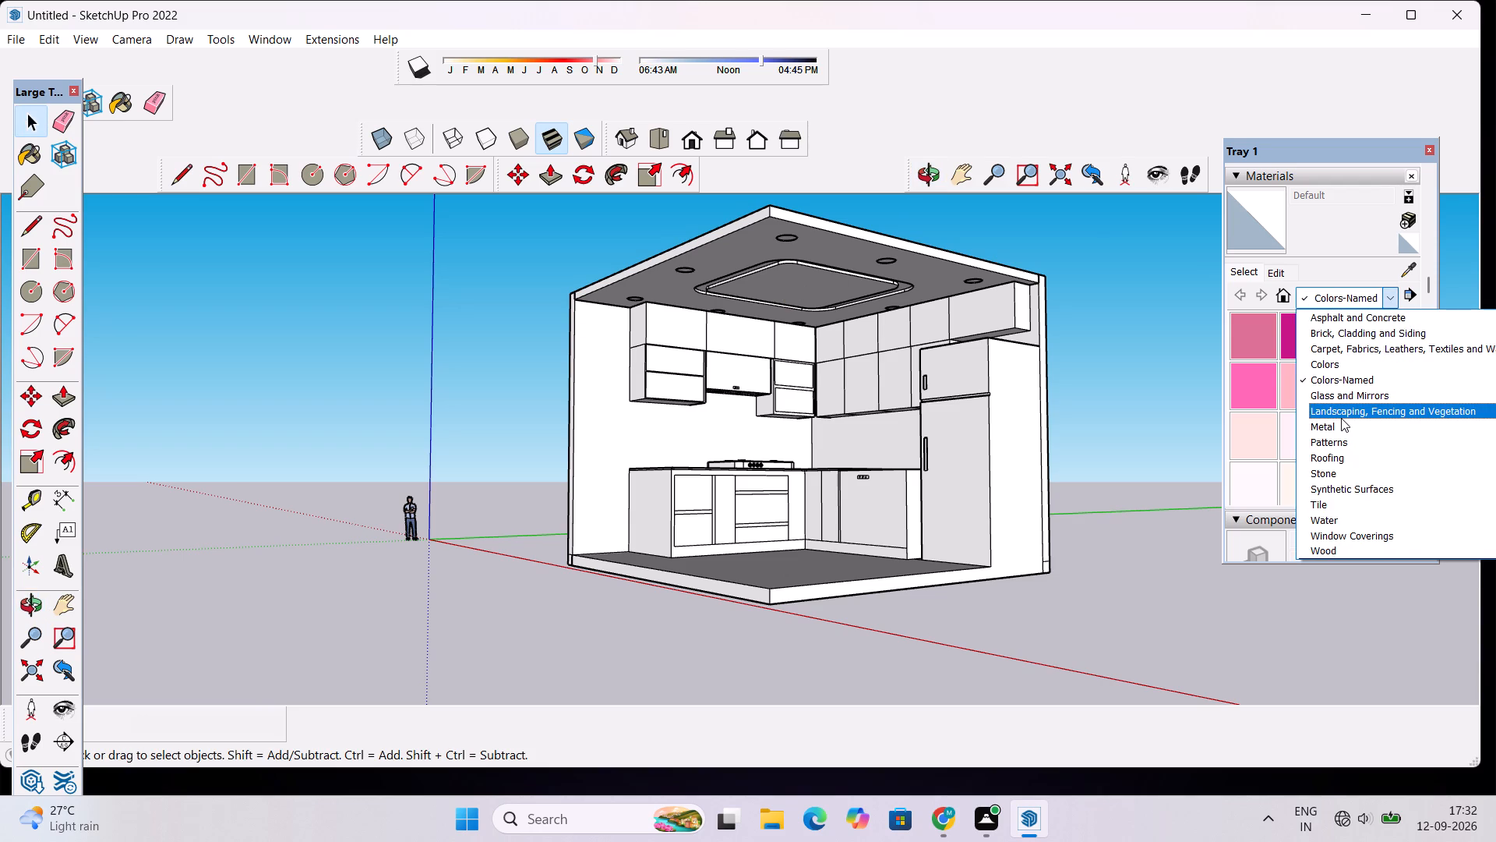
scroll(1341, 418, "down", 2)
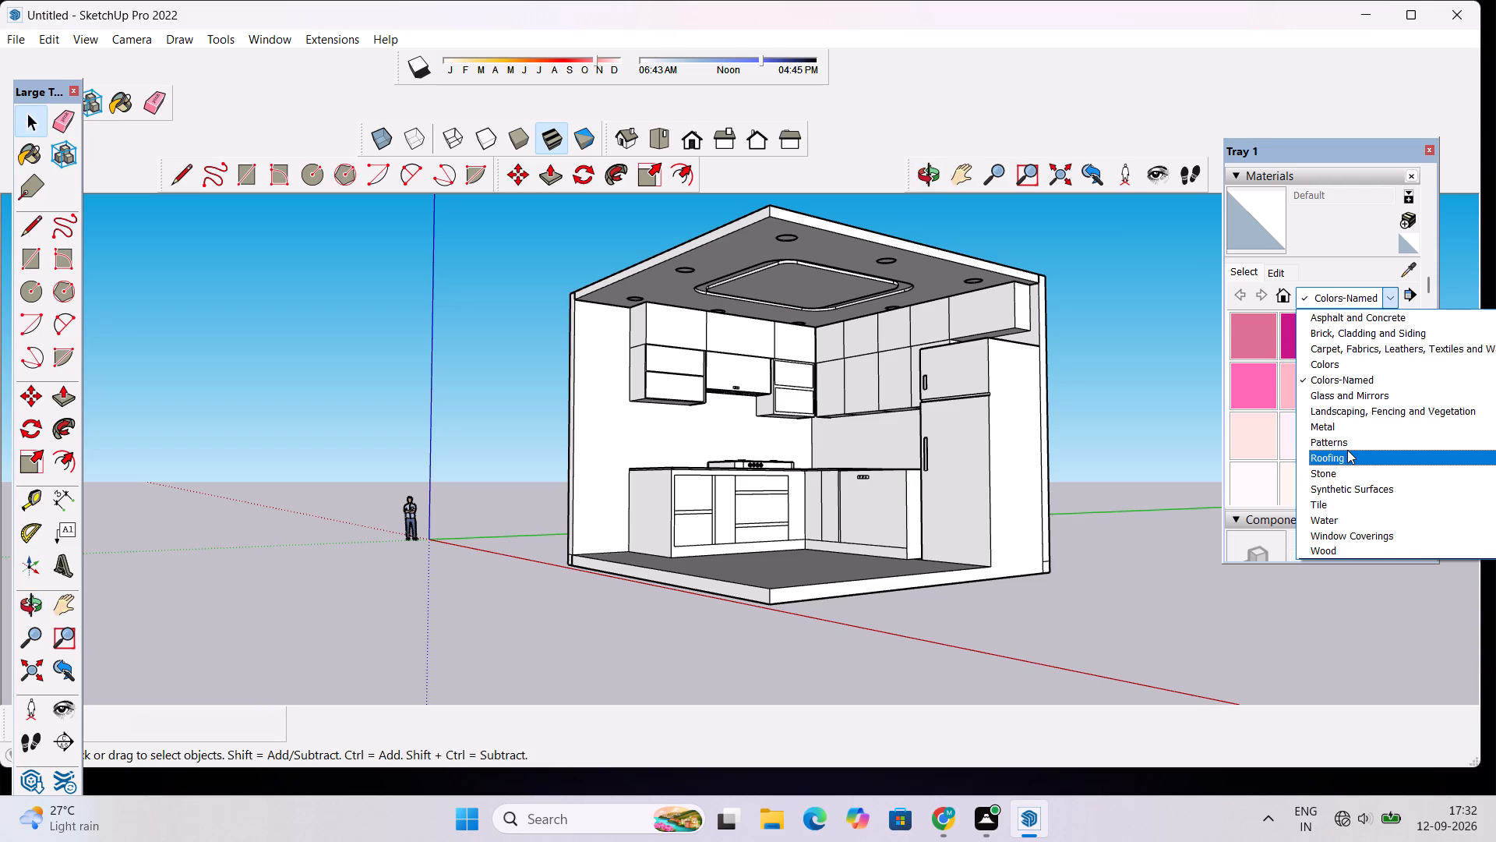
scroll(1347, 451, "down", 5)
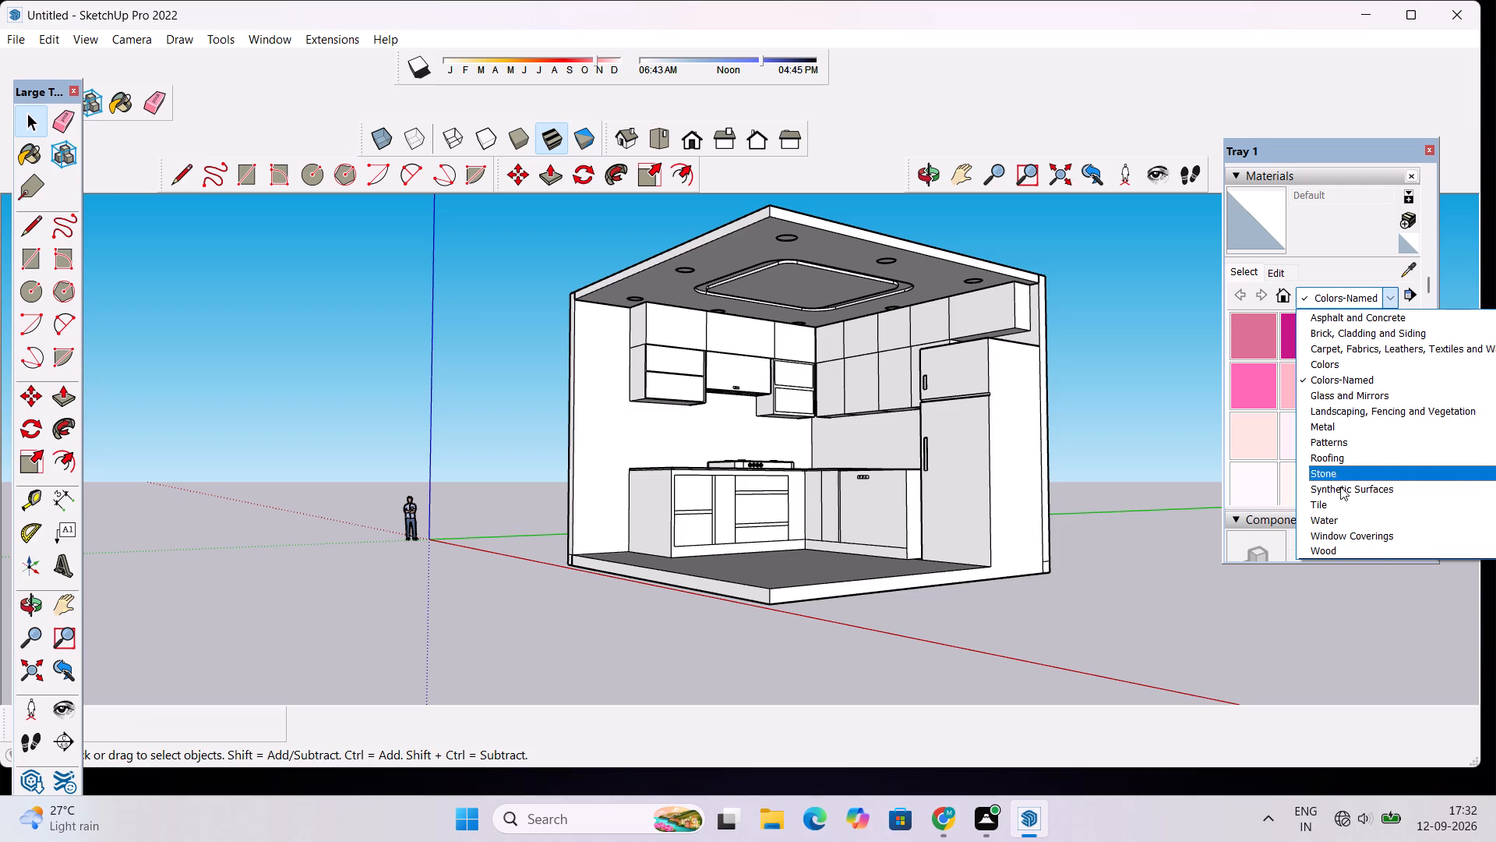
left_click(1332, 545)
left_click(1353, 340)
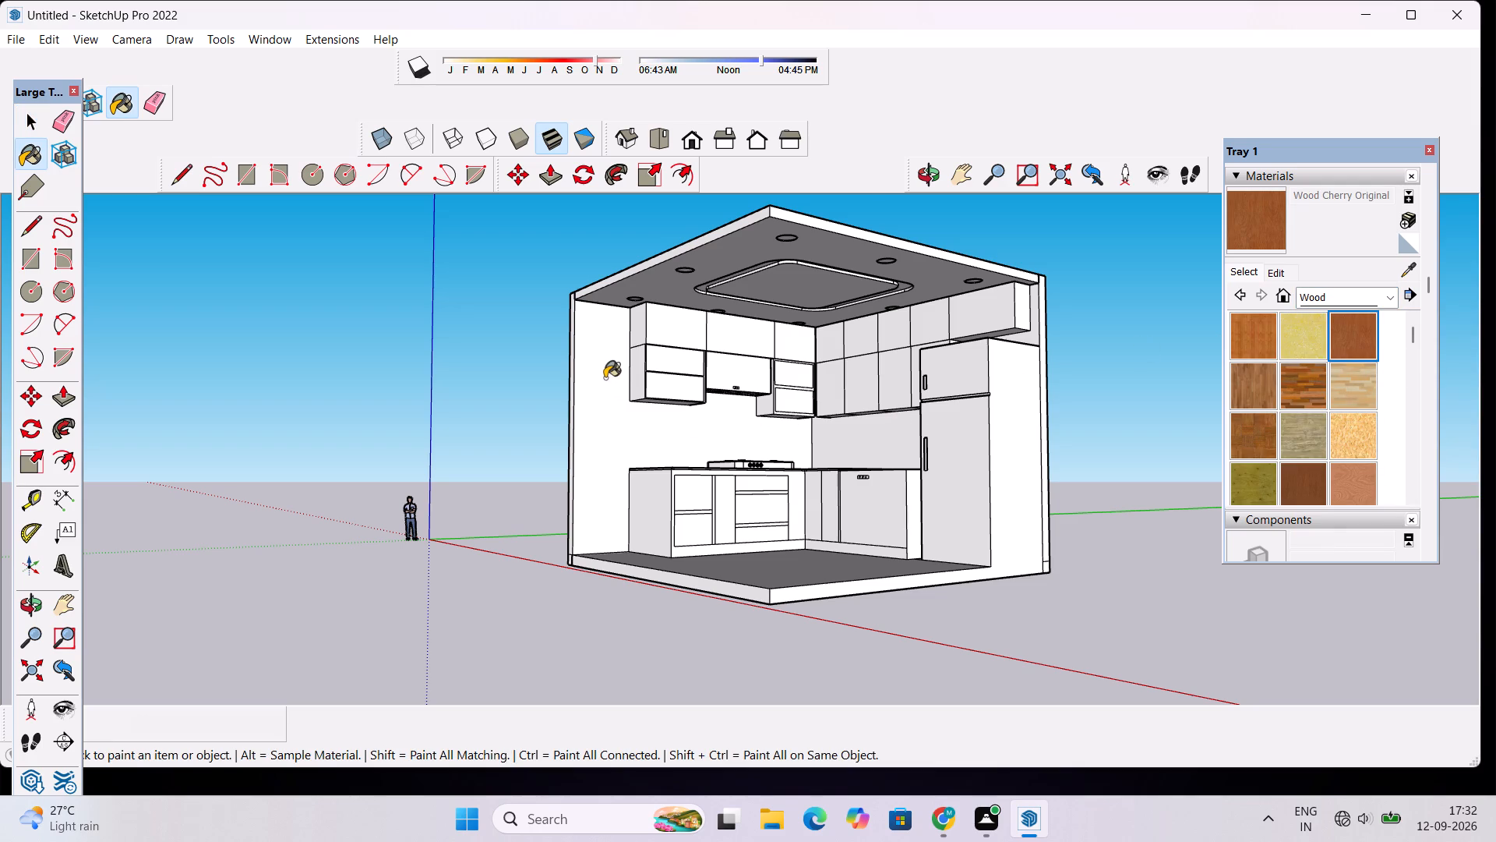
scroll(607, 365, "up", 7)
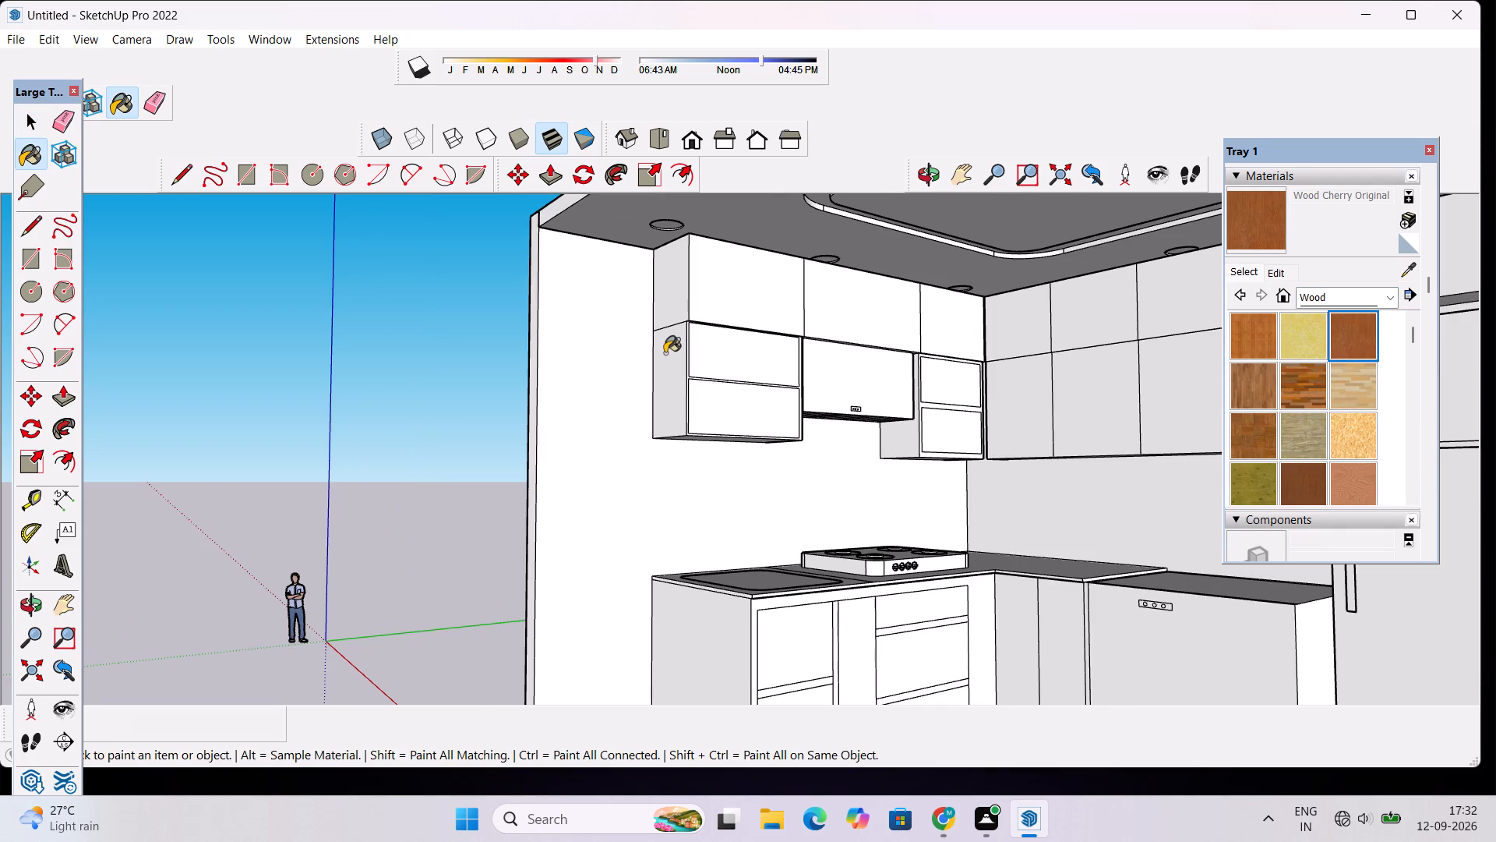
left_click(674, 374)
scroll(799, 376, "up", 9)
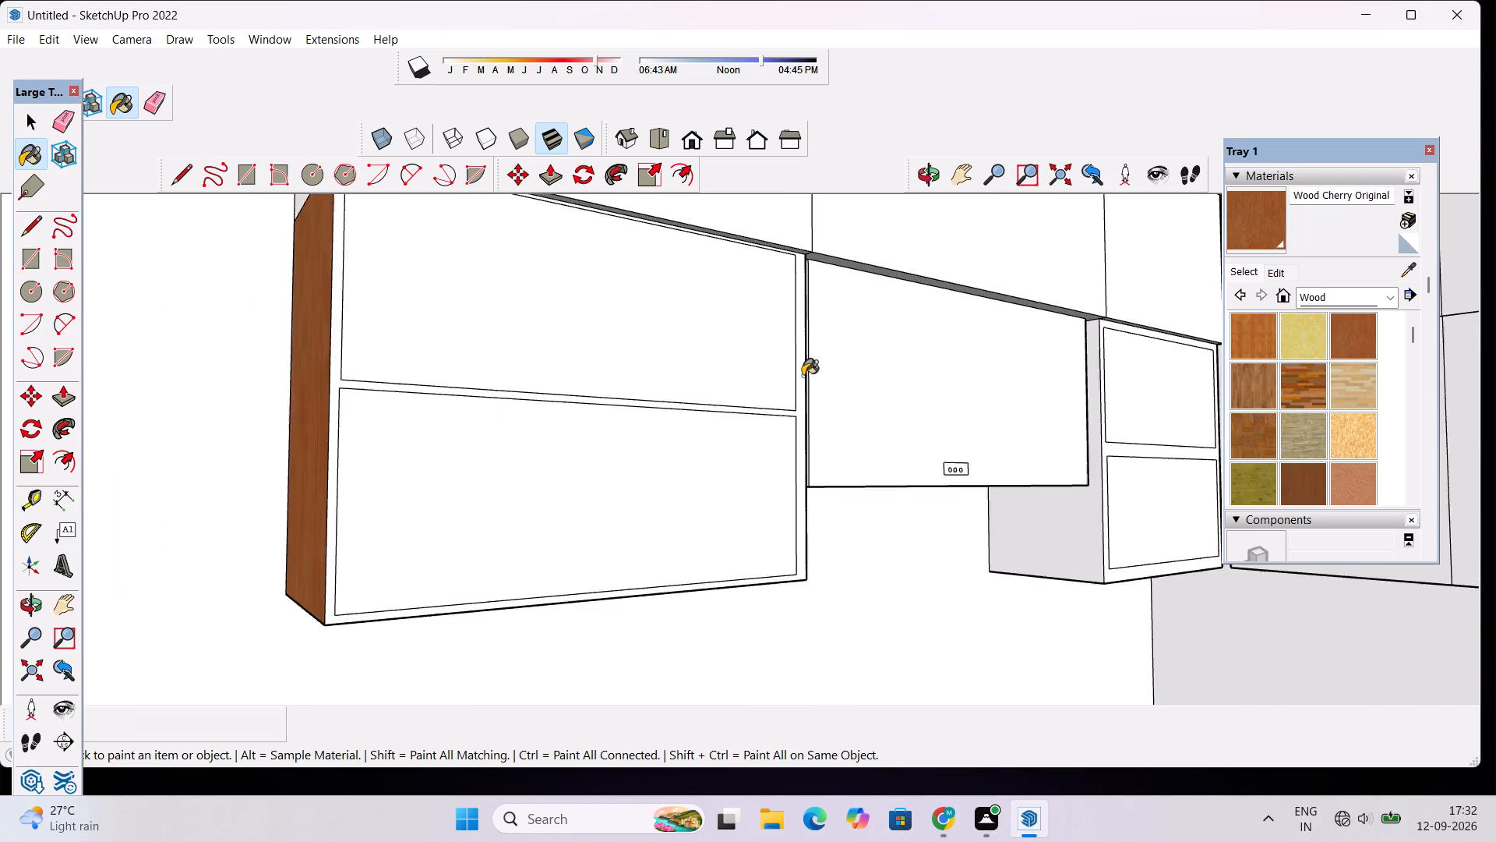
scroll(803, 376, "up", 5)
left_click(799, 393)
scroll(783, 403, "down", 9)
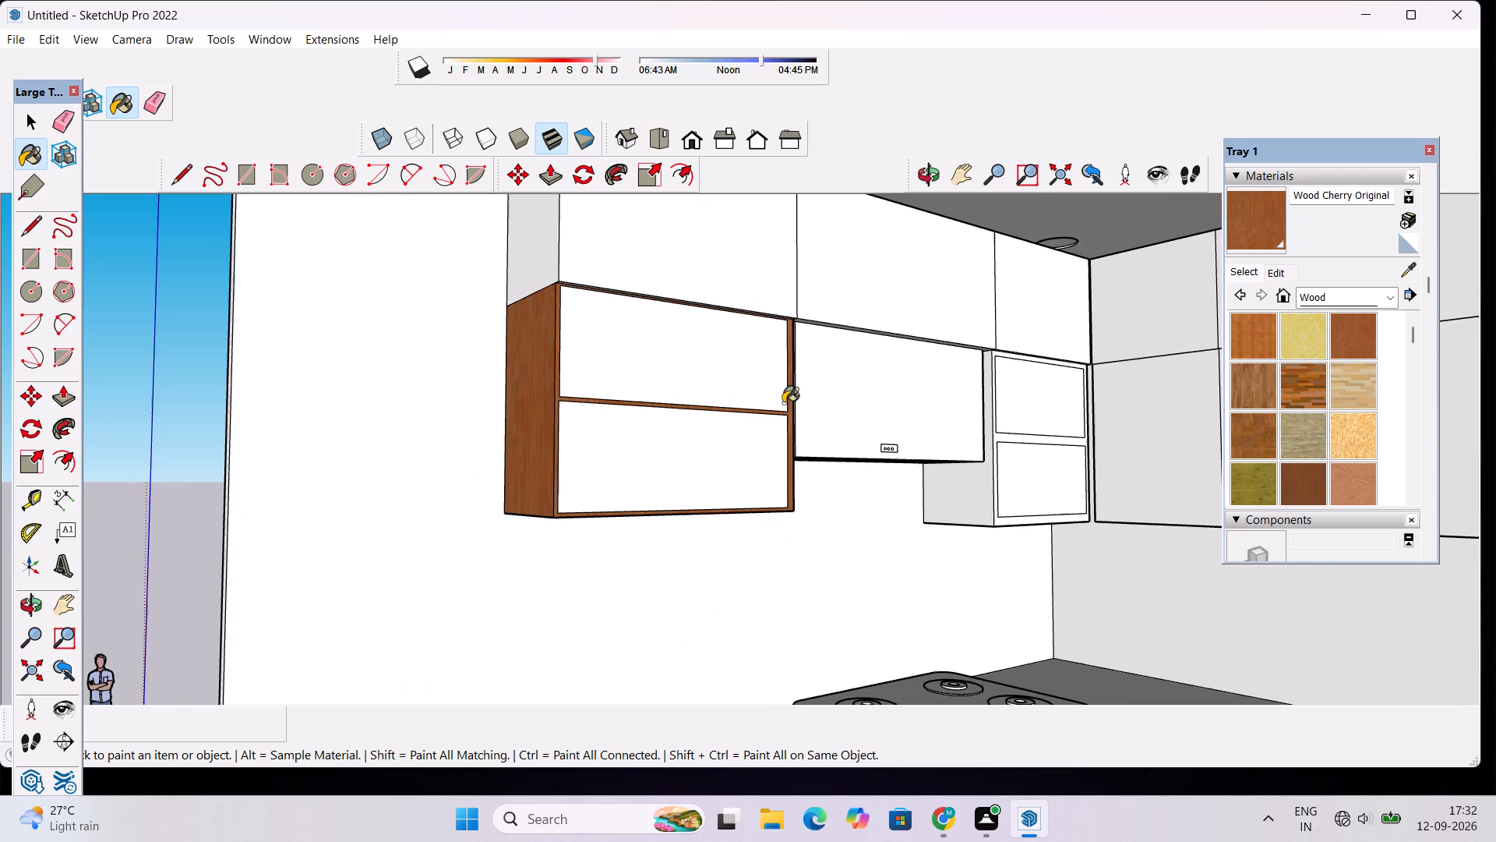
Paint the range-hood-facing side of the same wall cabinet with Wood Cherry Original.
scroll(716, 451, "down", 10)
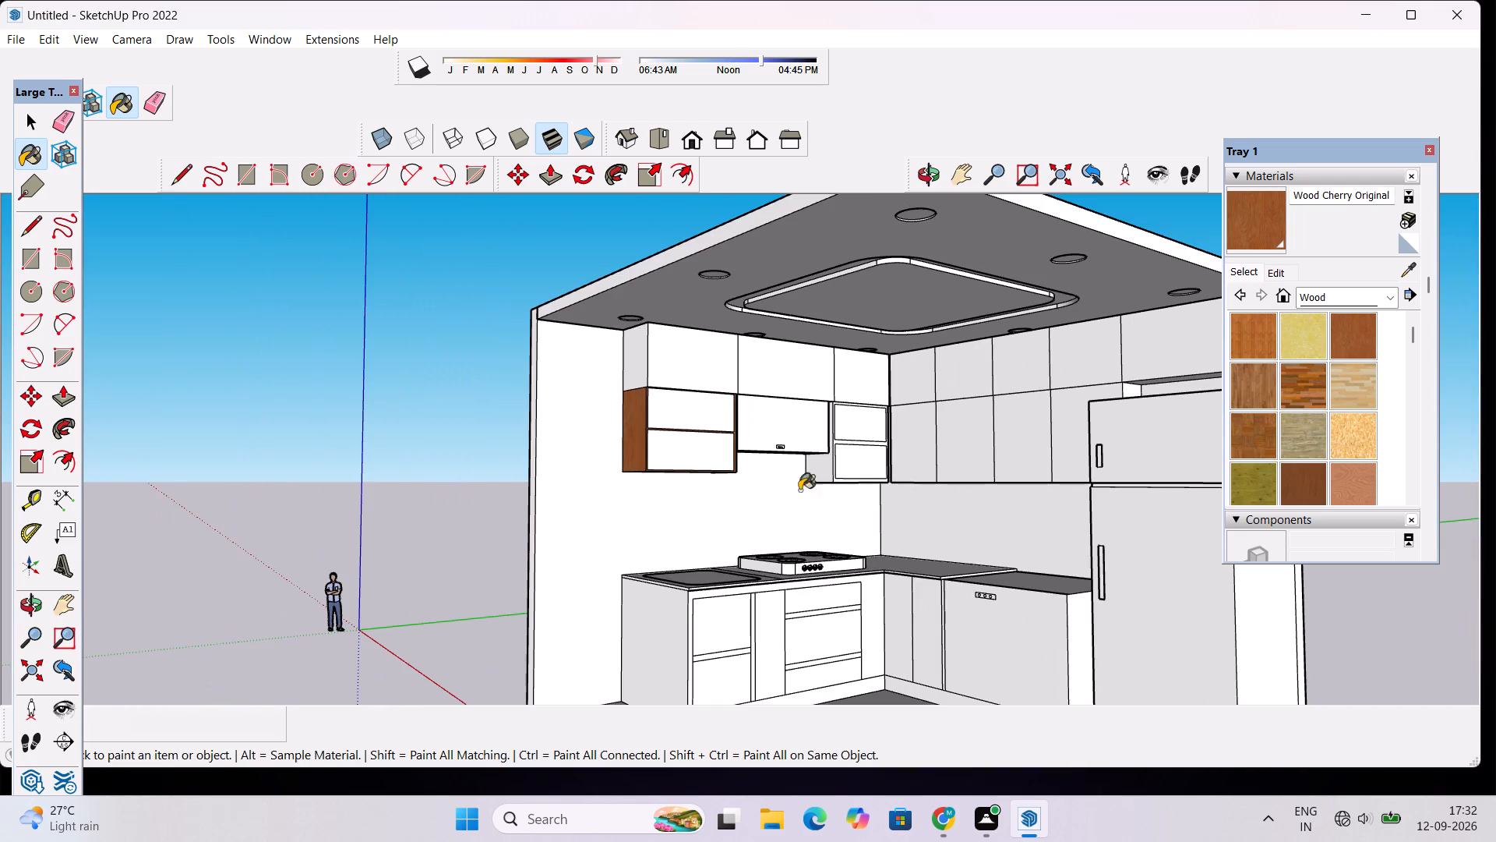
scroll(900, 457, "down", 5)
scroll(900, 457, "up", 5)
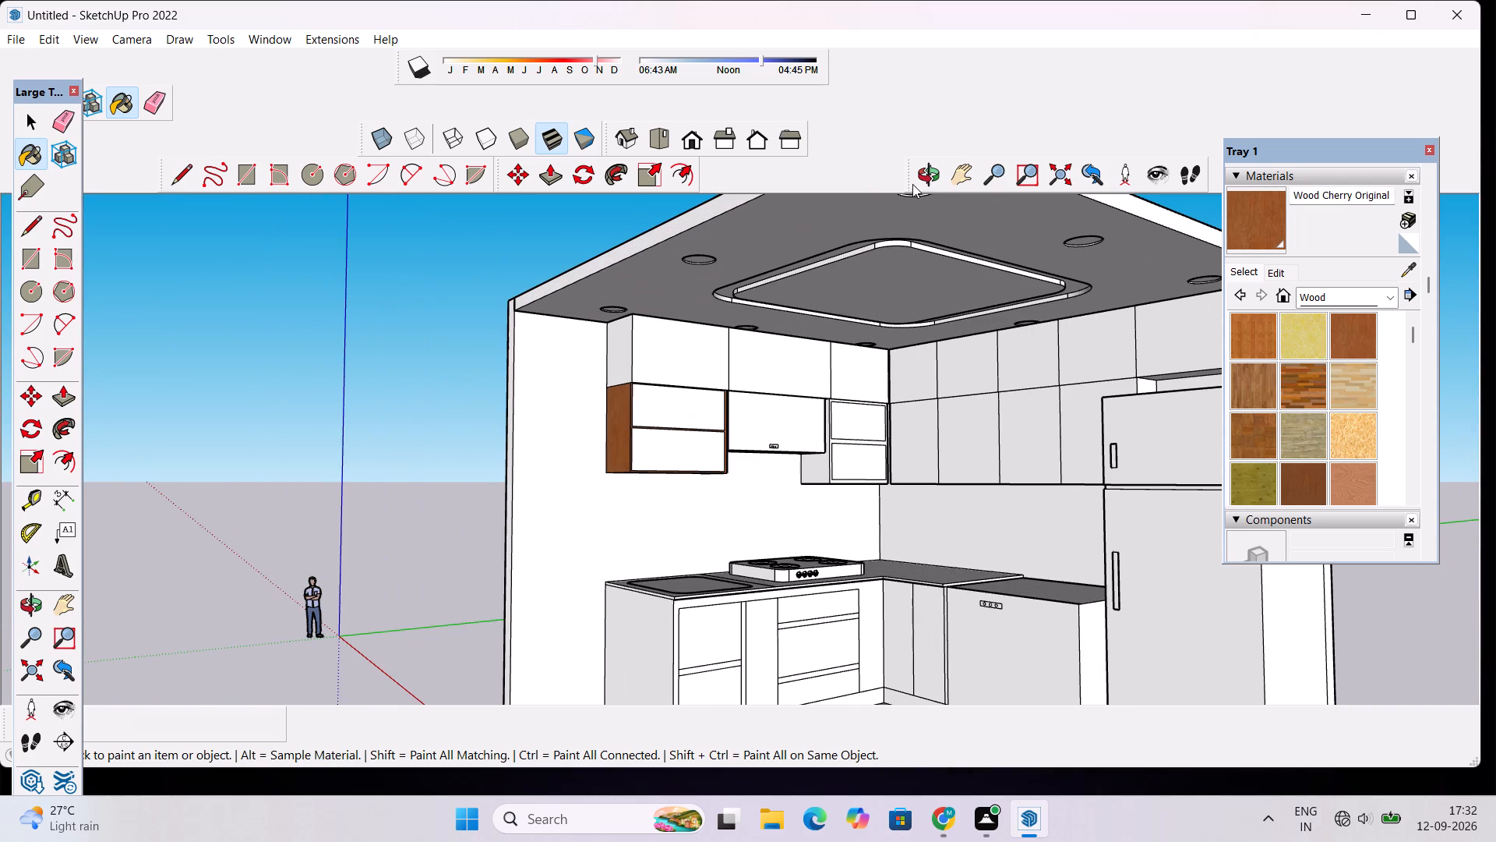
left_click(936, 172)
left_click_drag(948, 286, 588, 352)
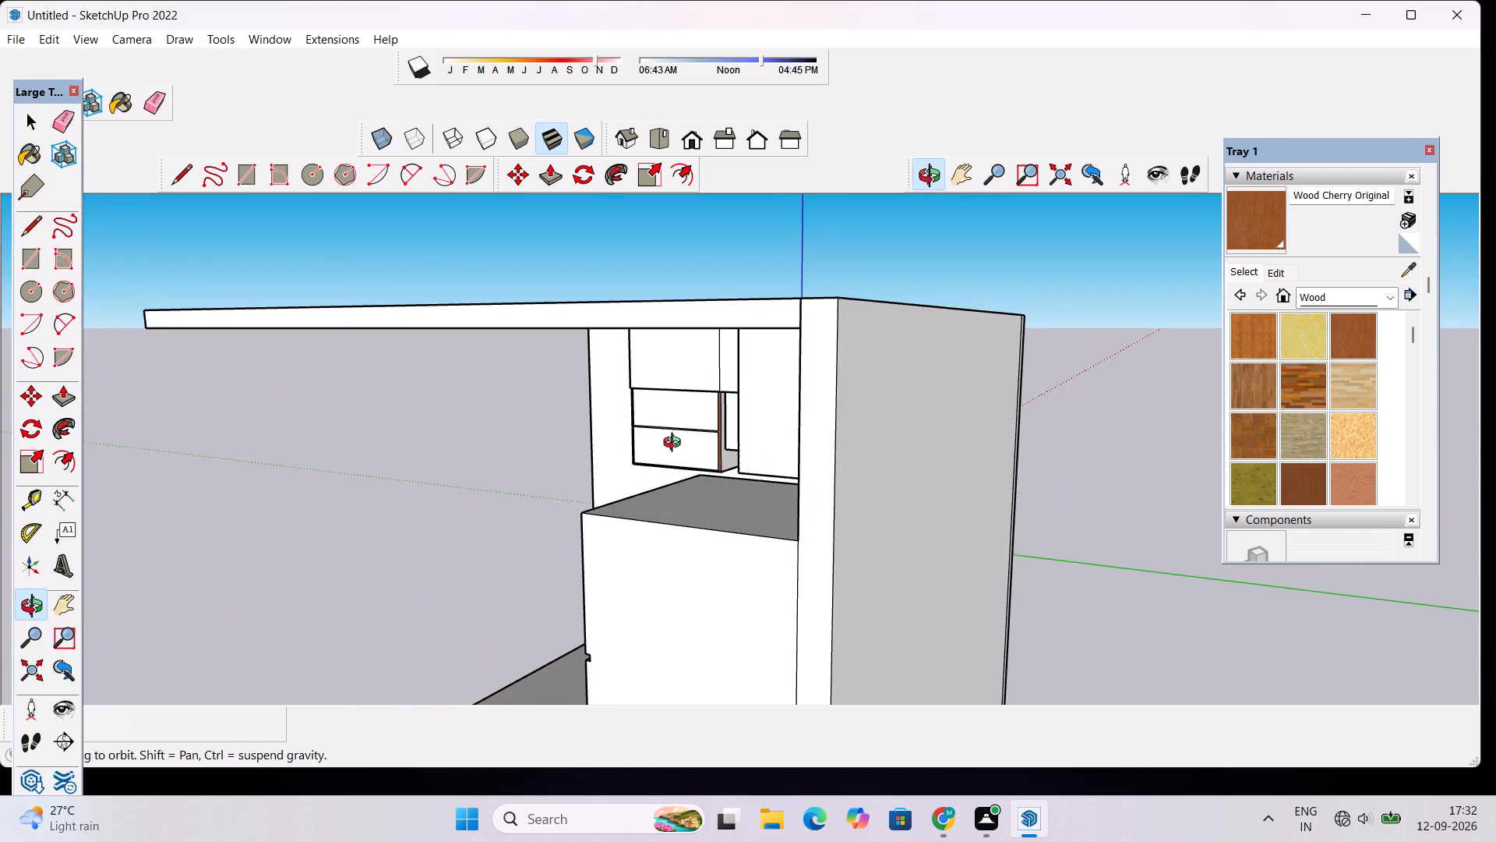
scroll(678, 442, "up", 9)
left_click(1254, 235)
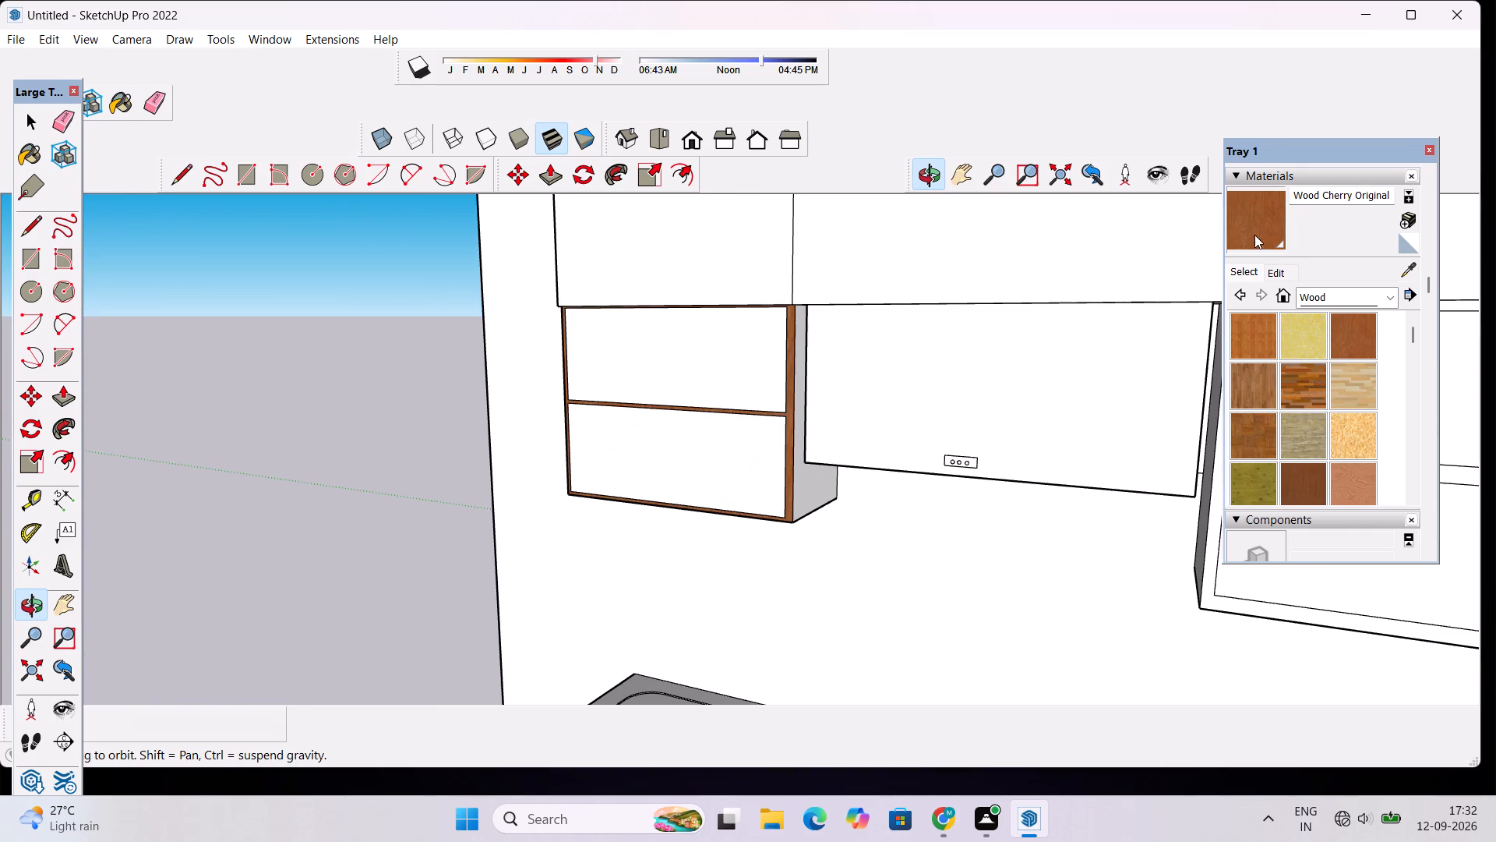
scroll(872, 453, "up", 5)
left_click(774, 509)
scroll(774, 509, "down", 5)
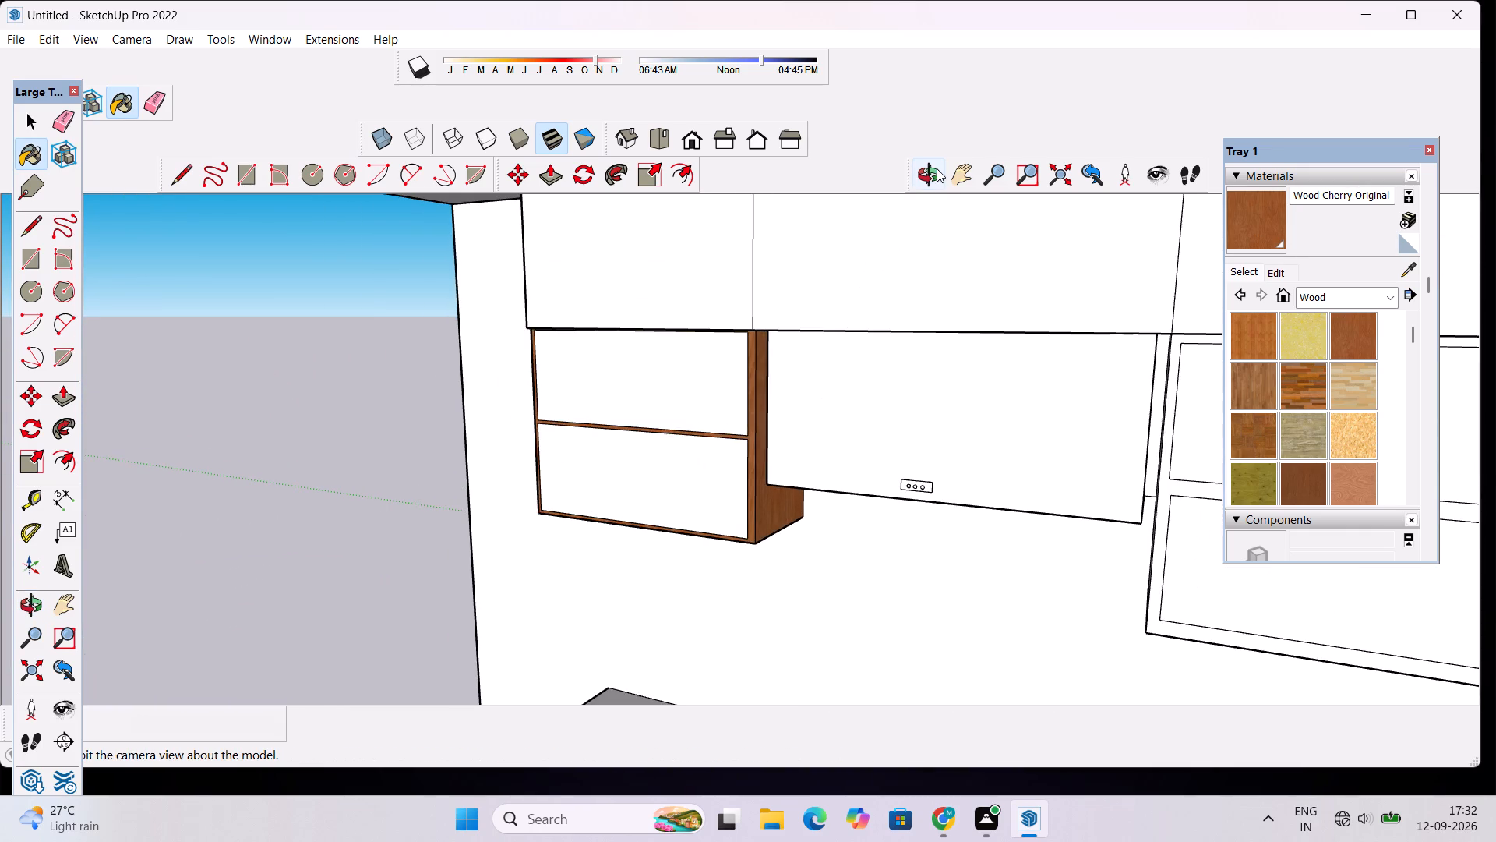
Paint the underside of the wall cabinet above the sink with Wood Cherry Original.
left_click(937, 175)
left_click_drag(780, 507, 830, 331)
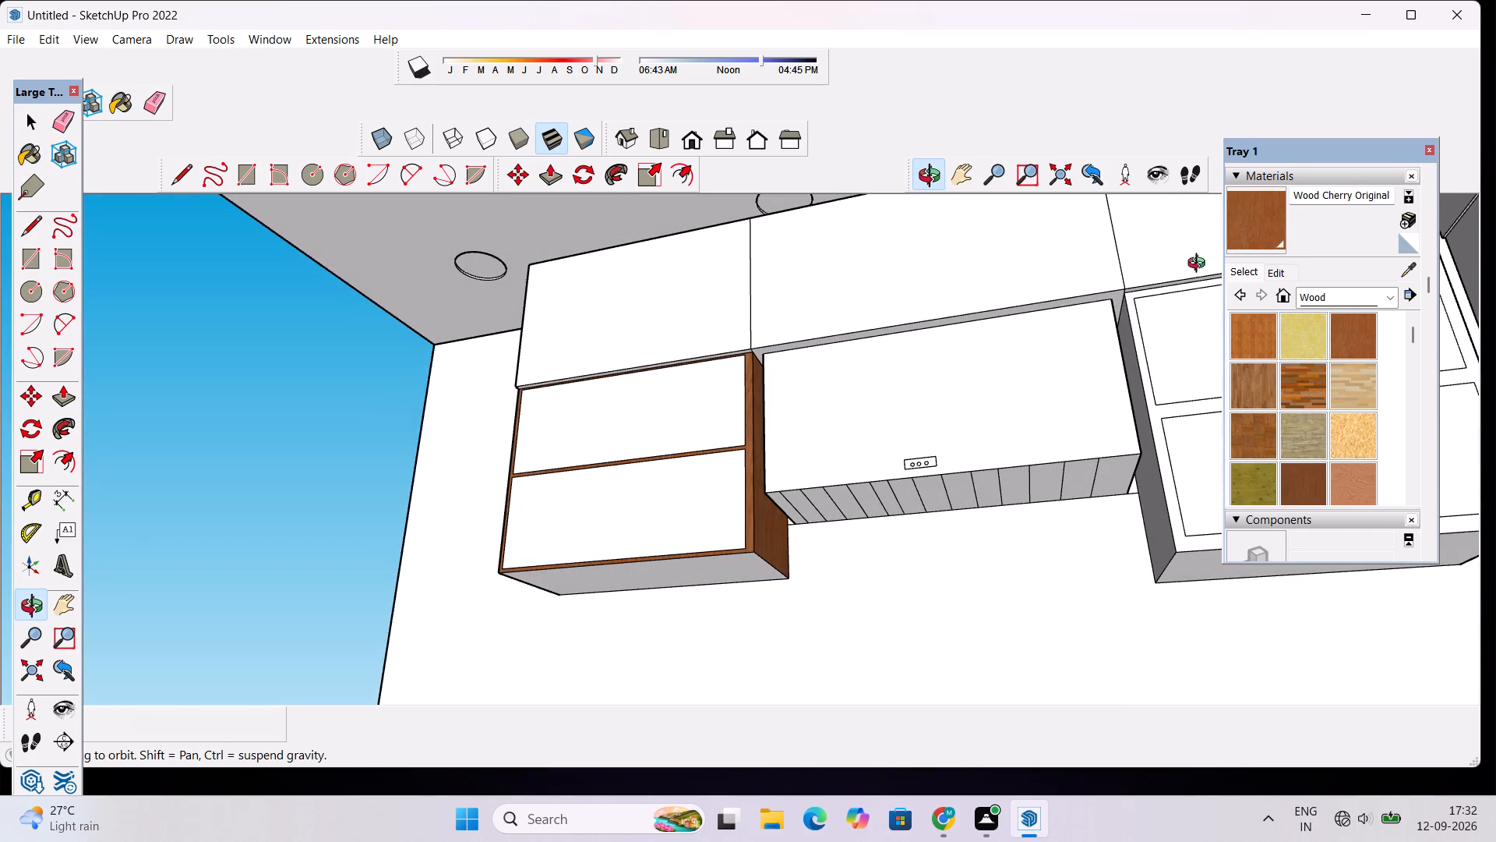
left_click(1259, 239)
left_click(719, 559)
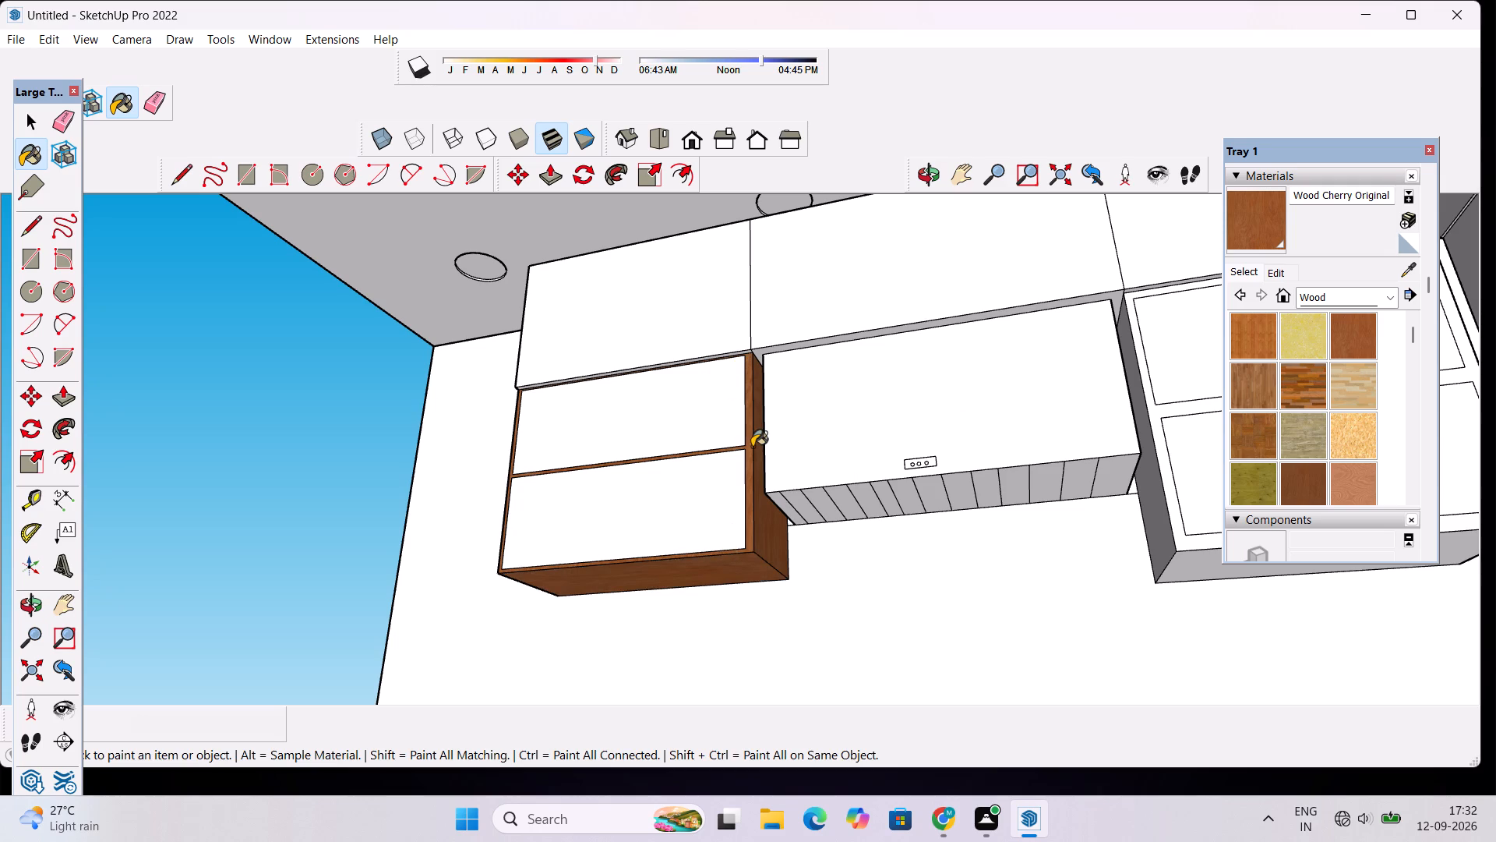
Paint the hood-facing side and front frame of the two-panel wall cabinet near the room corner with Wood Cherry Original.
scroll(752, 450, "down", 5)
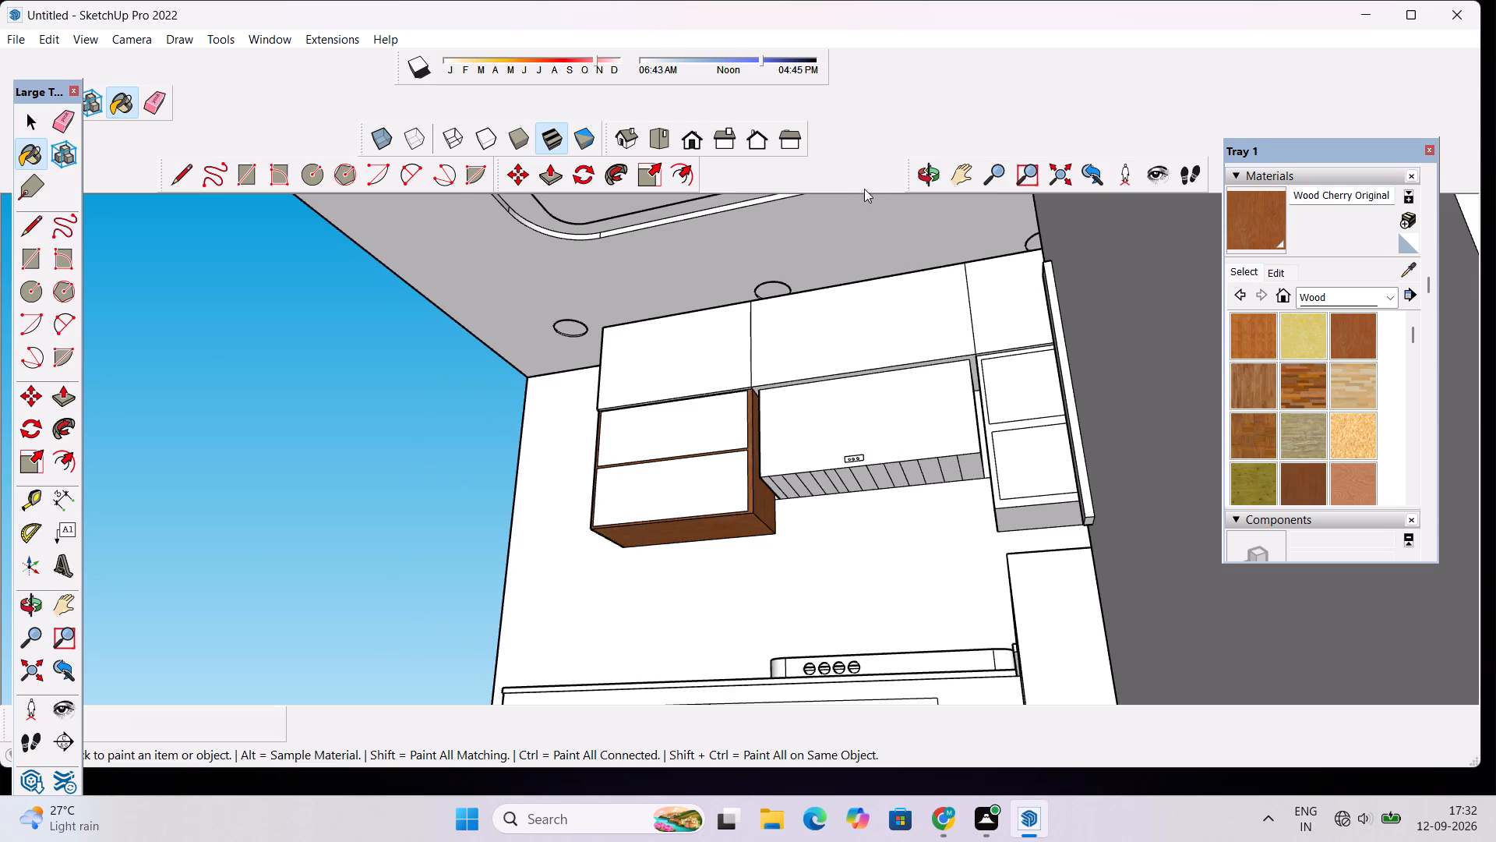
left_click(917, 182)
left_click_drag(858, 342, 965, 405)
scroll(881, 441, "down", 4)
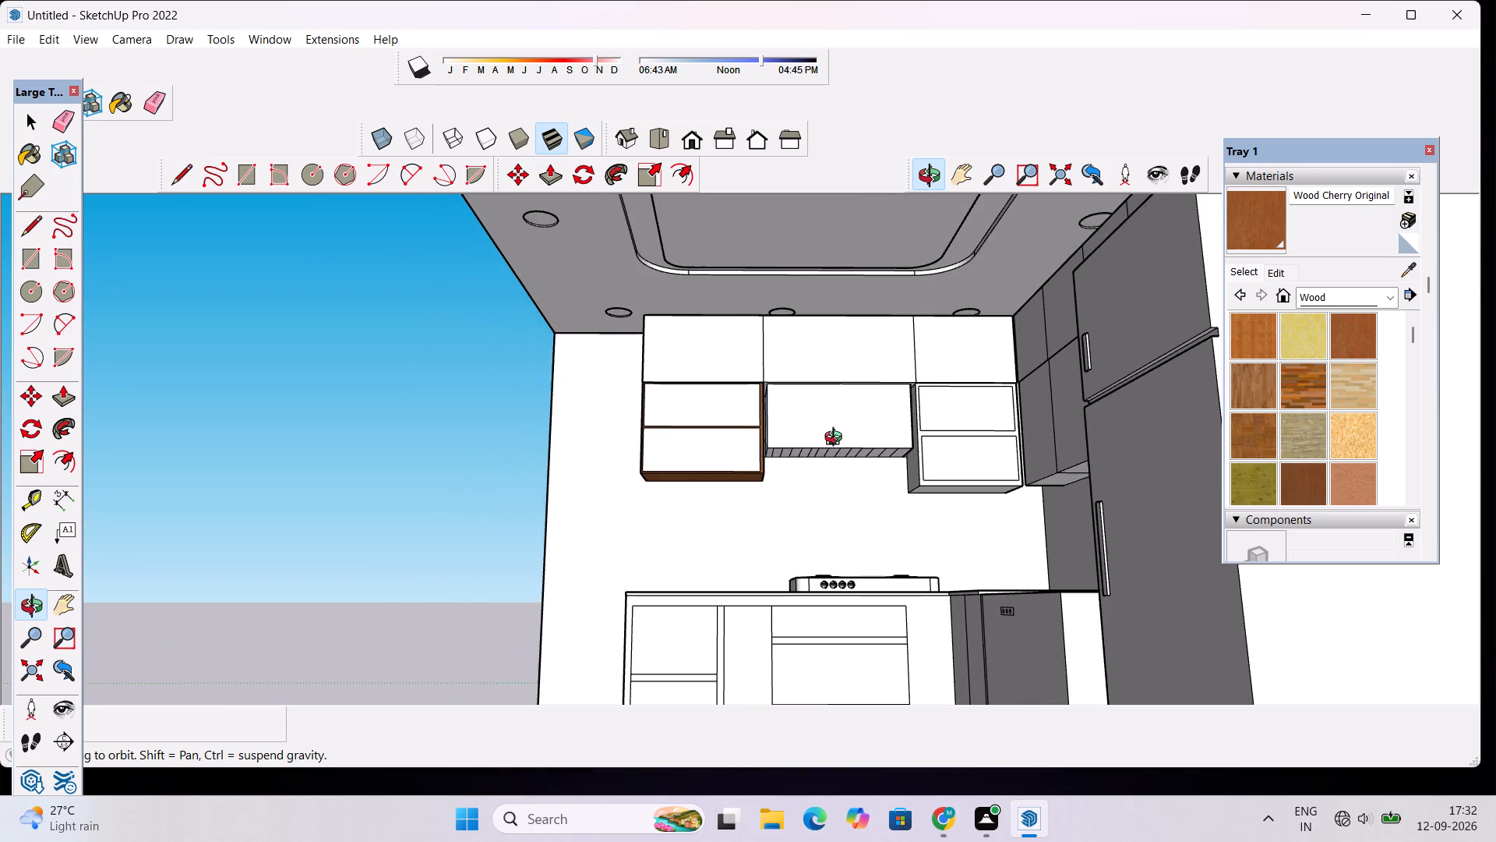
left_click_drag(837, 439, 1018, 532)
scroll(911, 458, "up", 5)
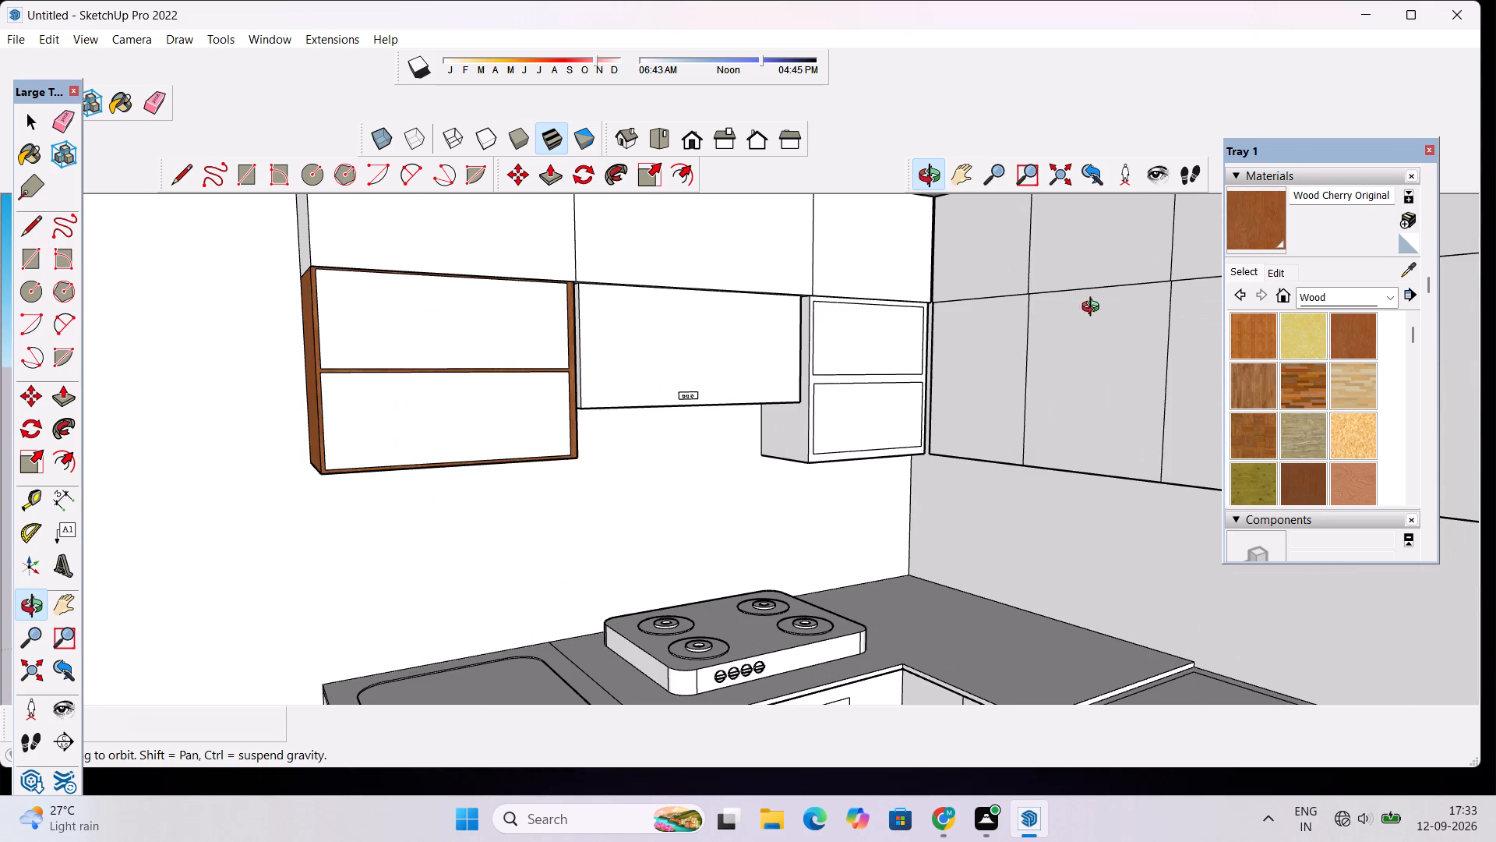
left_click(1259, 217)
scroll(703, 407, "up", 4)
left_click(820, 448)
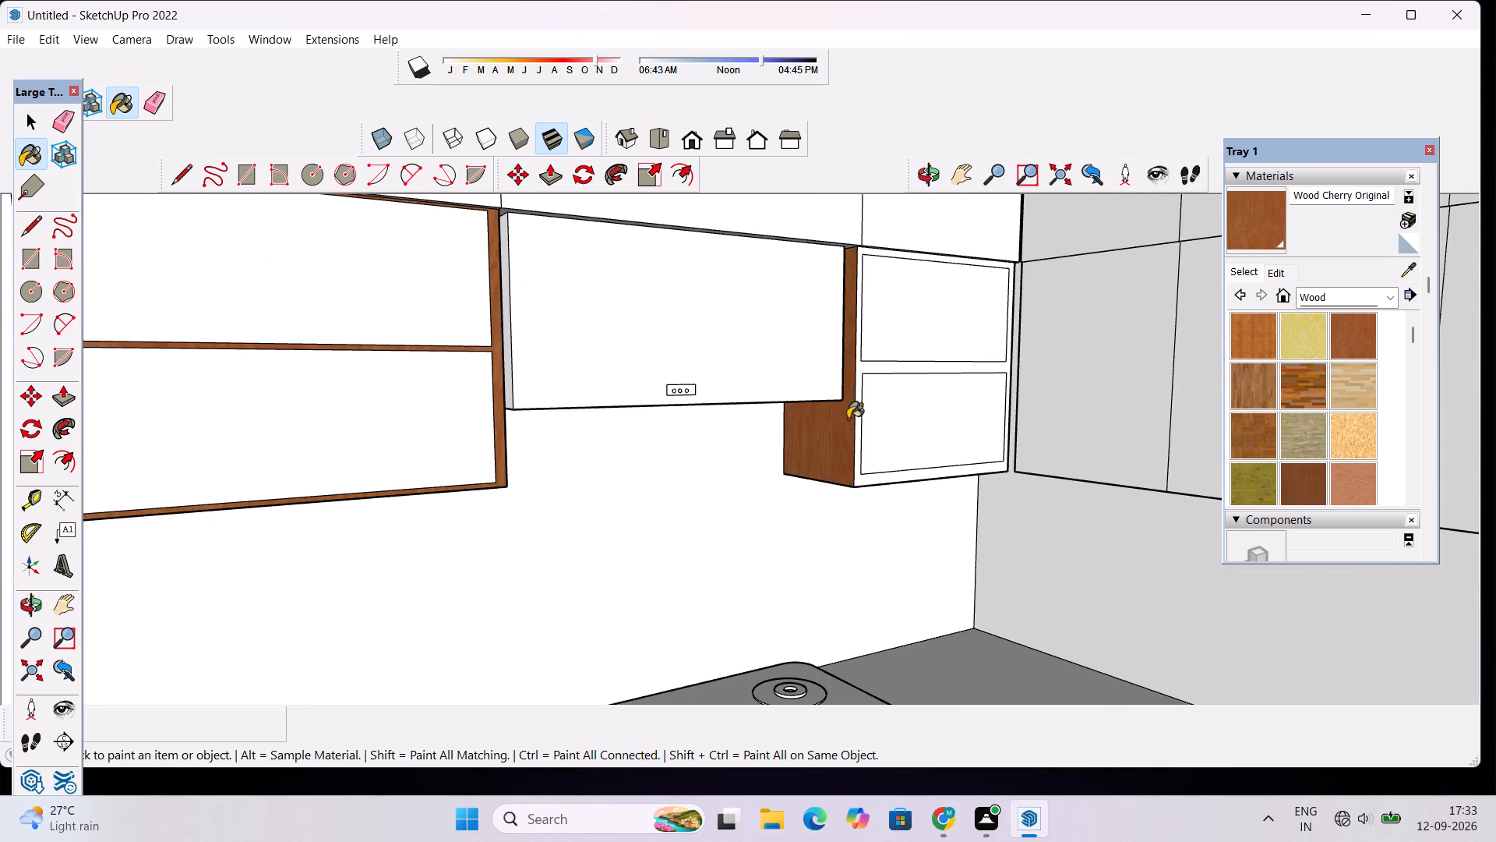
scroll(861, 393, "up", 4)
left_click(884, 356)
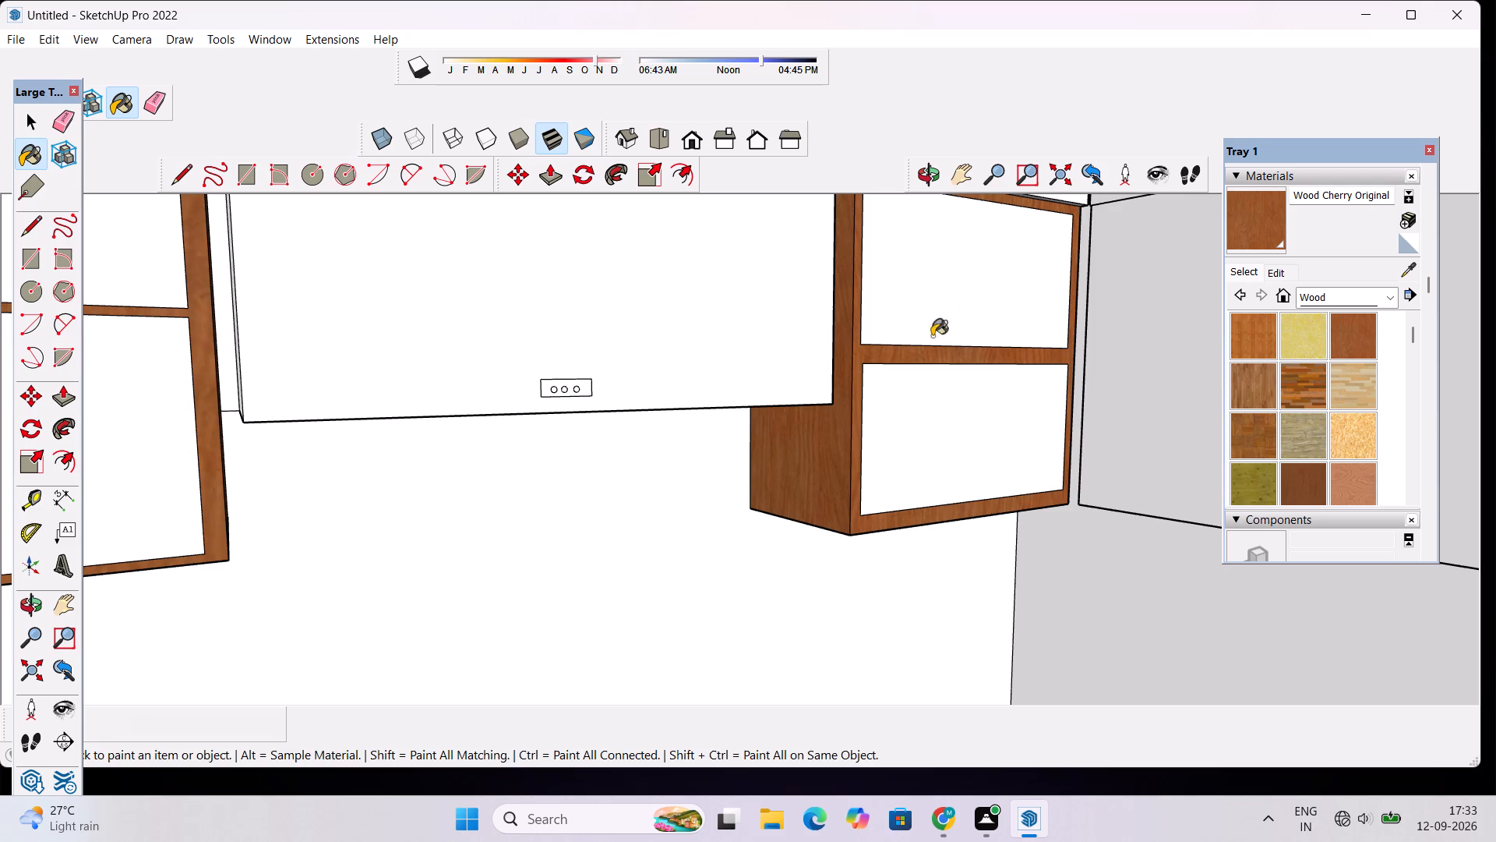
Paint the underside of the two-panel wall cabinet near the room corner with Wood Cherry Original.
left_click(926, 179)
left_click_drag(1081, 552, 1081, 517)
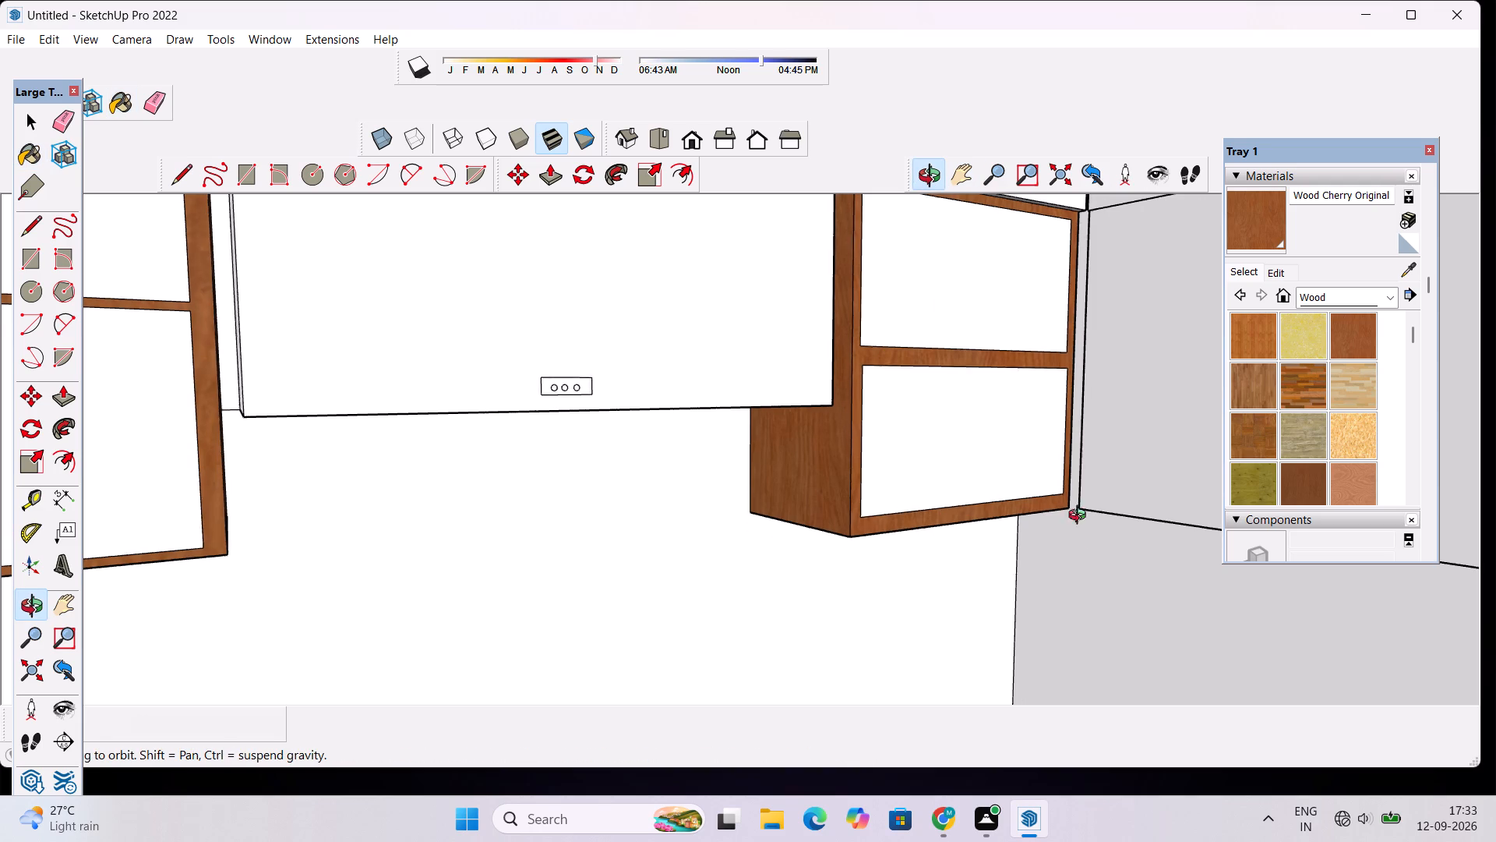
left_click_drag(1081, 517, 914, 347)
scroll(1152, 434, "down", 2)
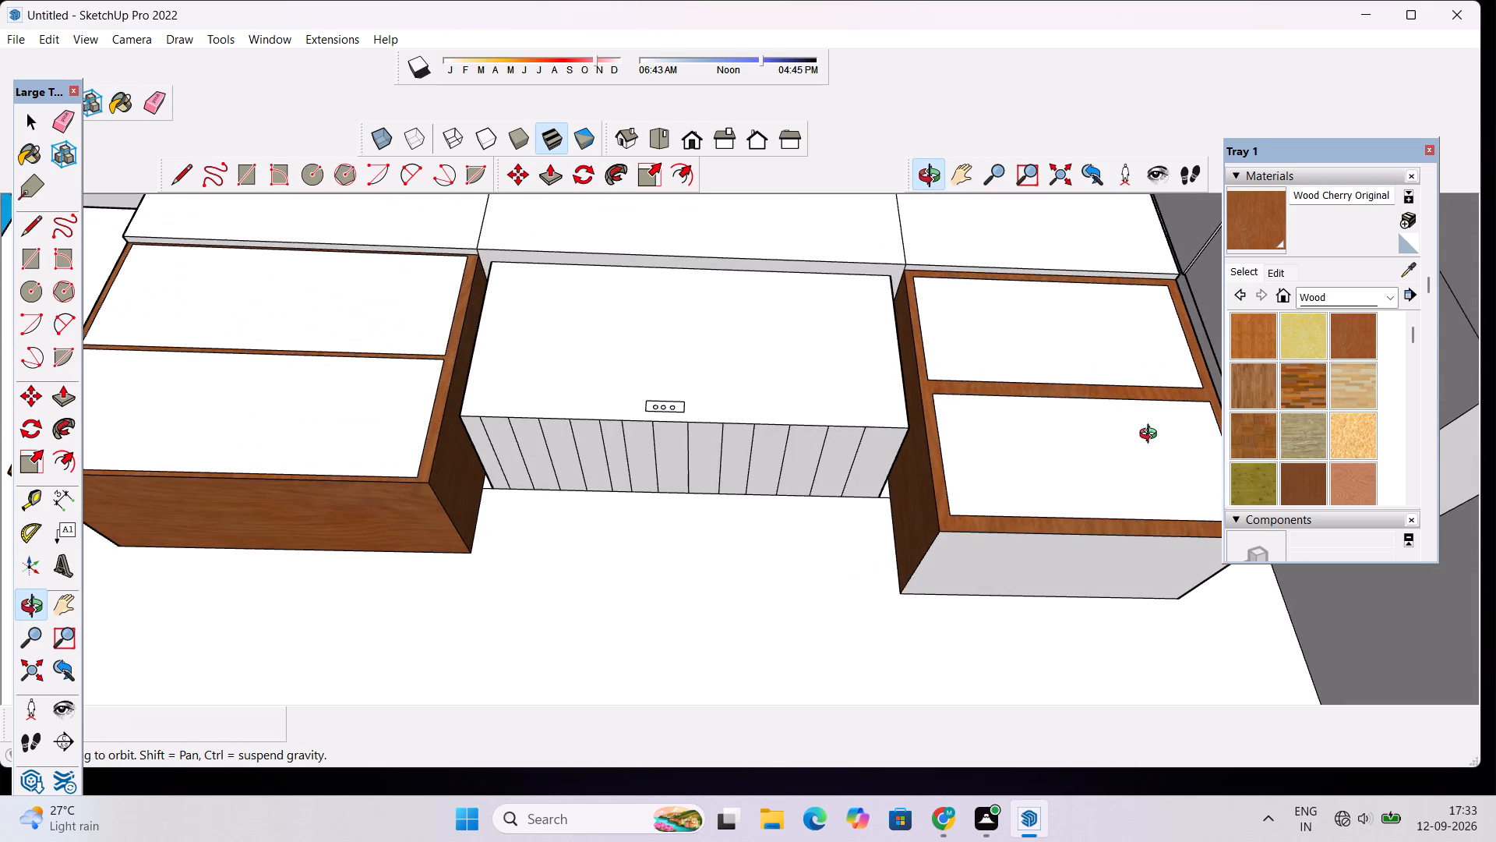
left_click_drag(1152, 436, 852, 454, "shift")
scroll(944, 430, "up", 1)
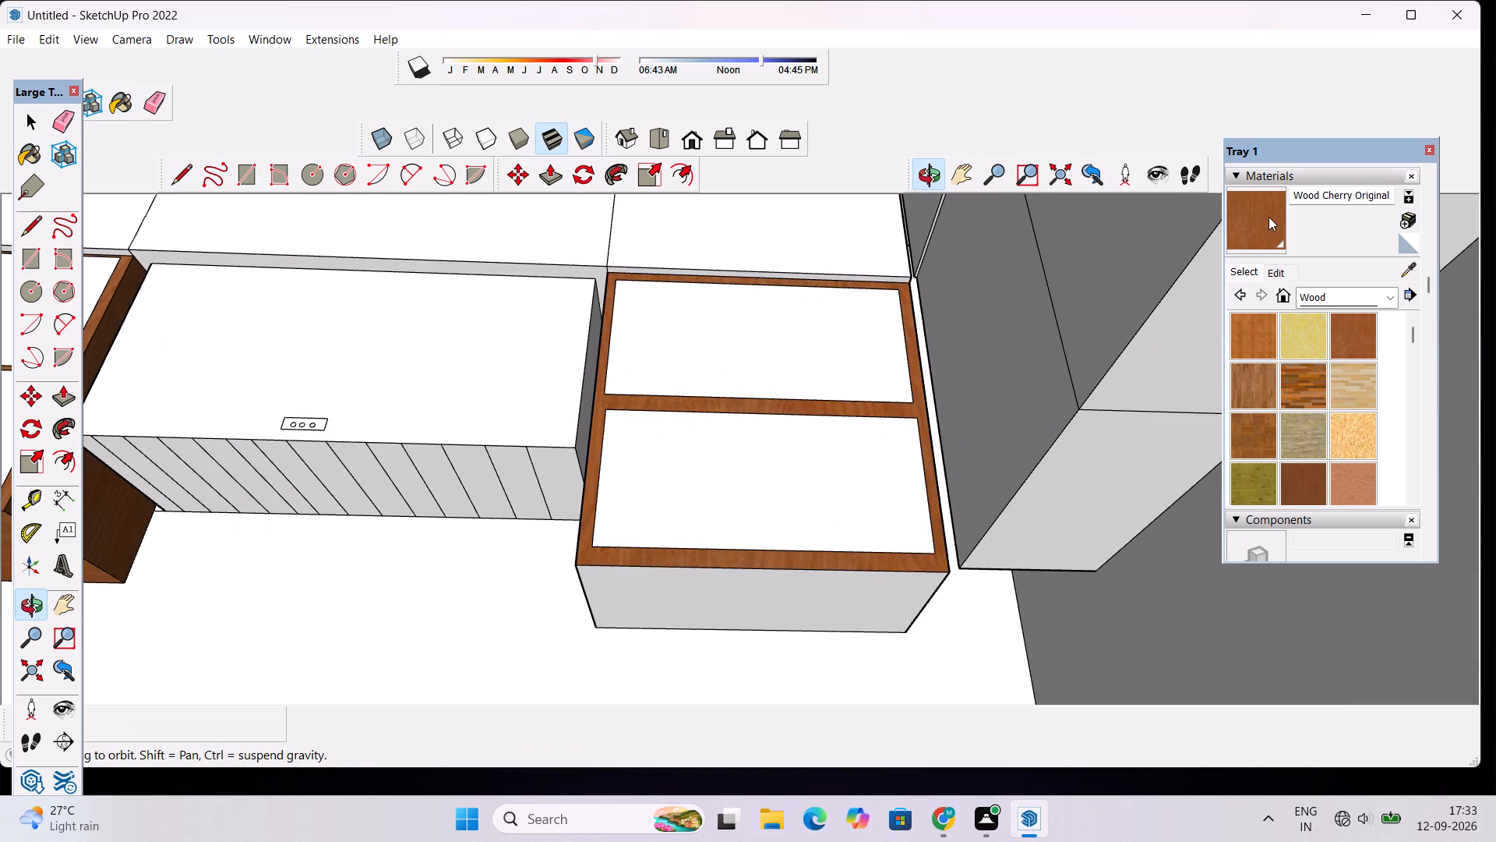
left_click(1268, 217)
left_click(922, 592)
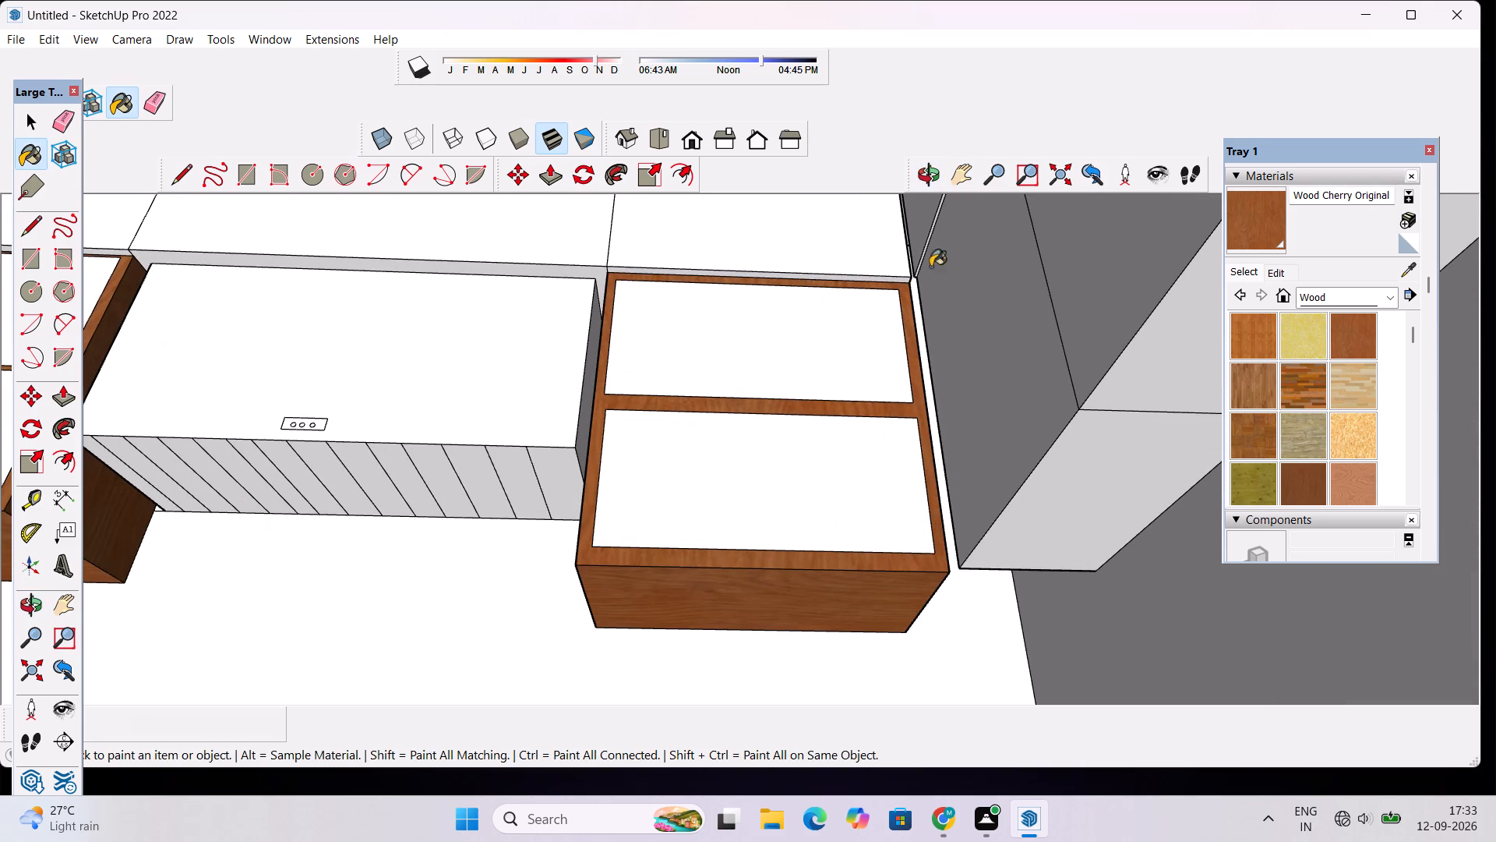
Paint the narrow side of the corner-end two-panel wall cabinet, facing the adjacent wall's cabinets, with Wood Cherry Original.
left_click(926, 186)
left_click_drag(951, 301, 933, 407)
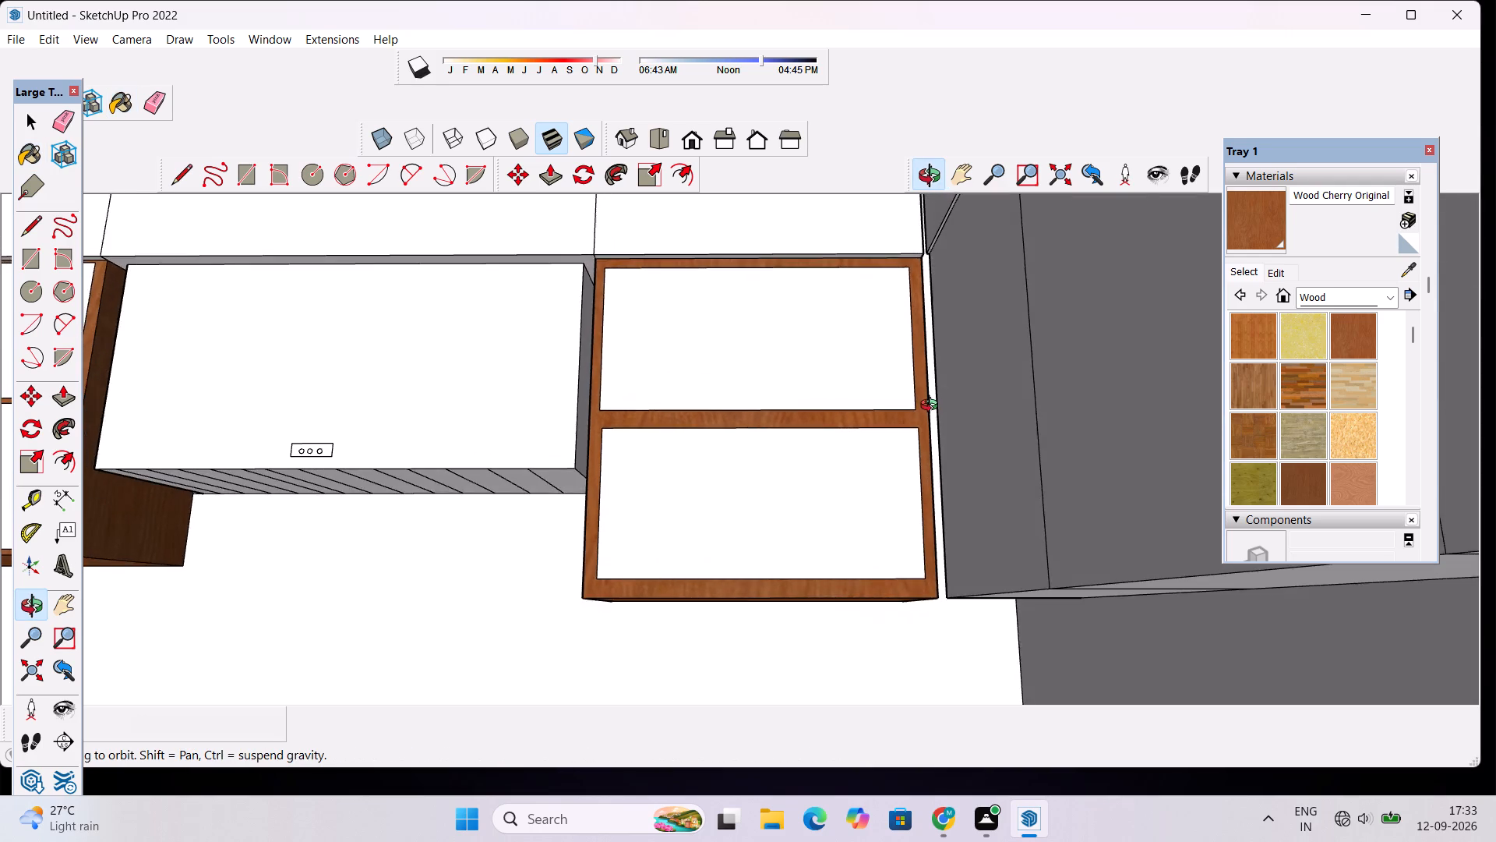
scroll(933, 407, "up", 16)
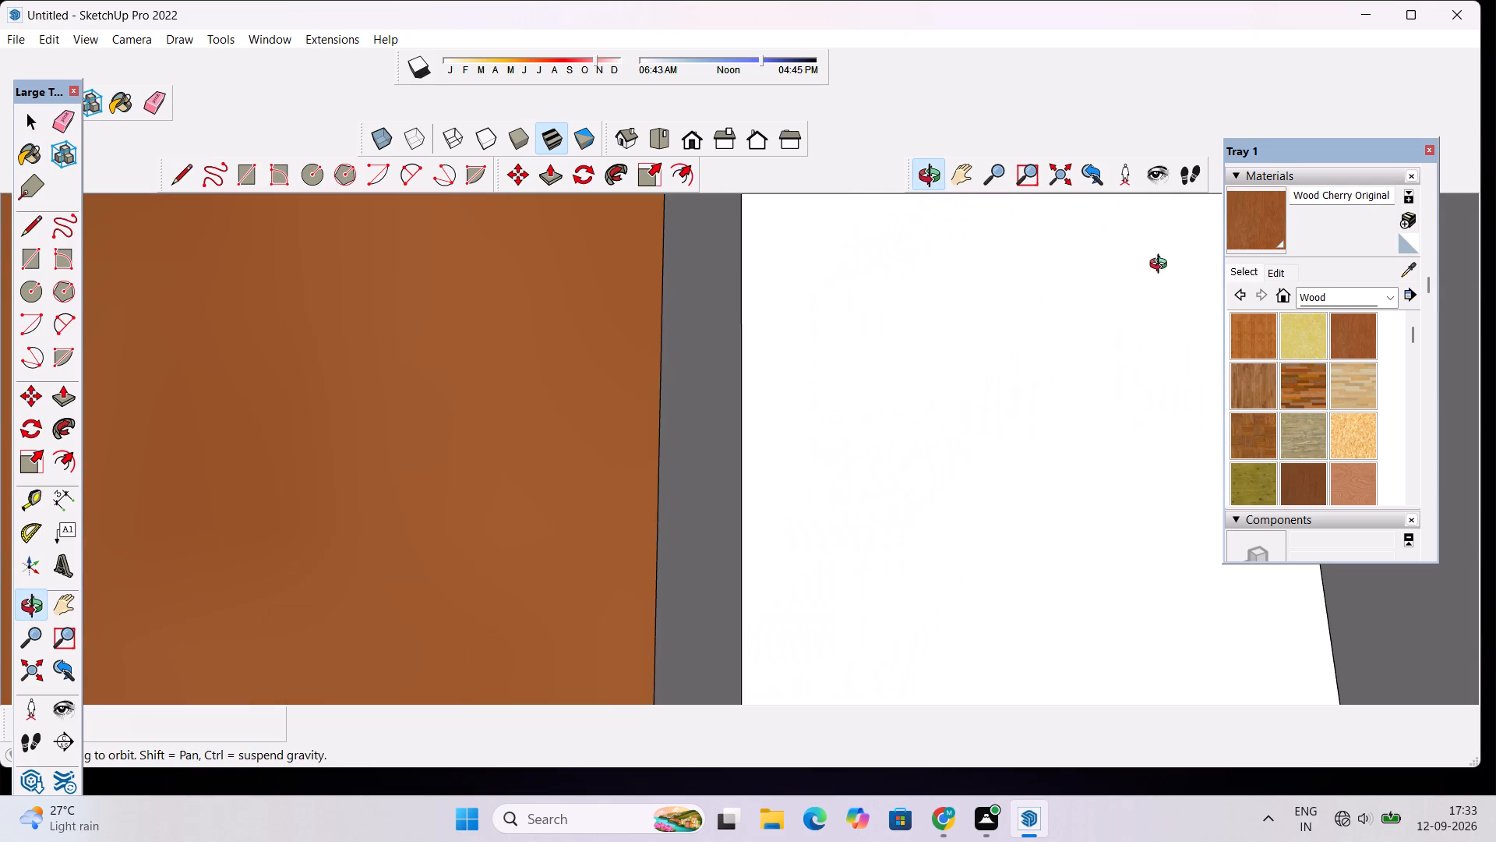
left_click(1256, 236)
left_click(700, 423)
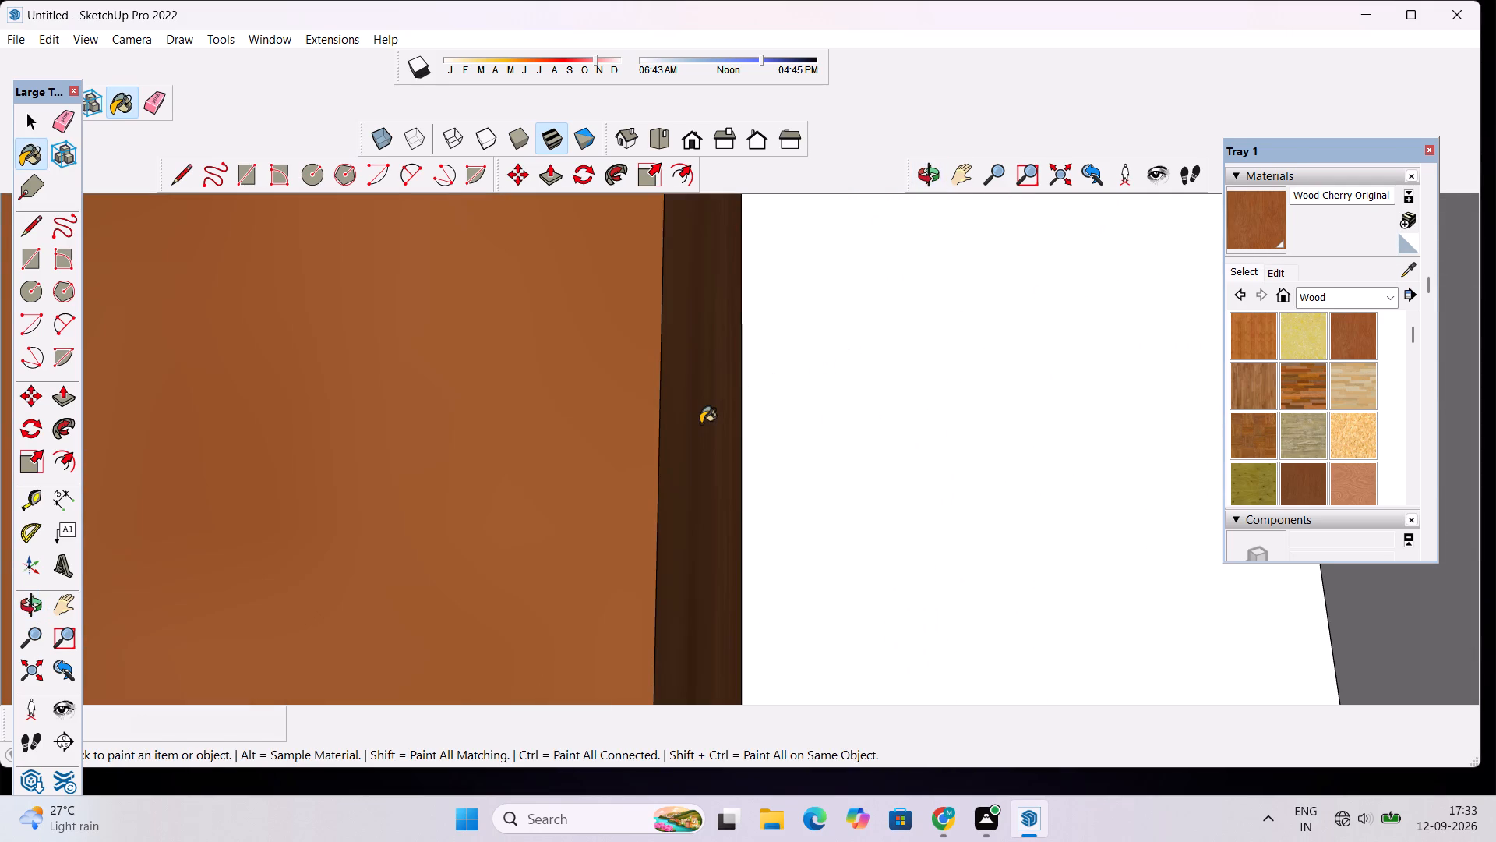
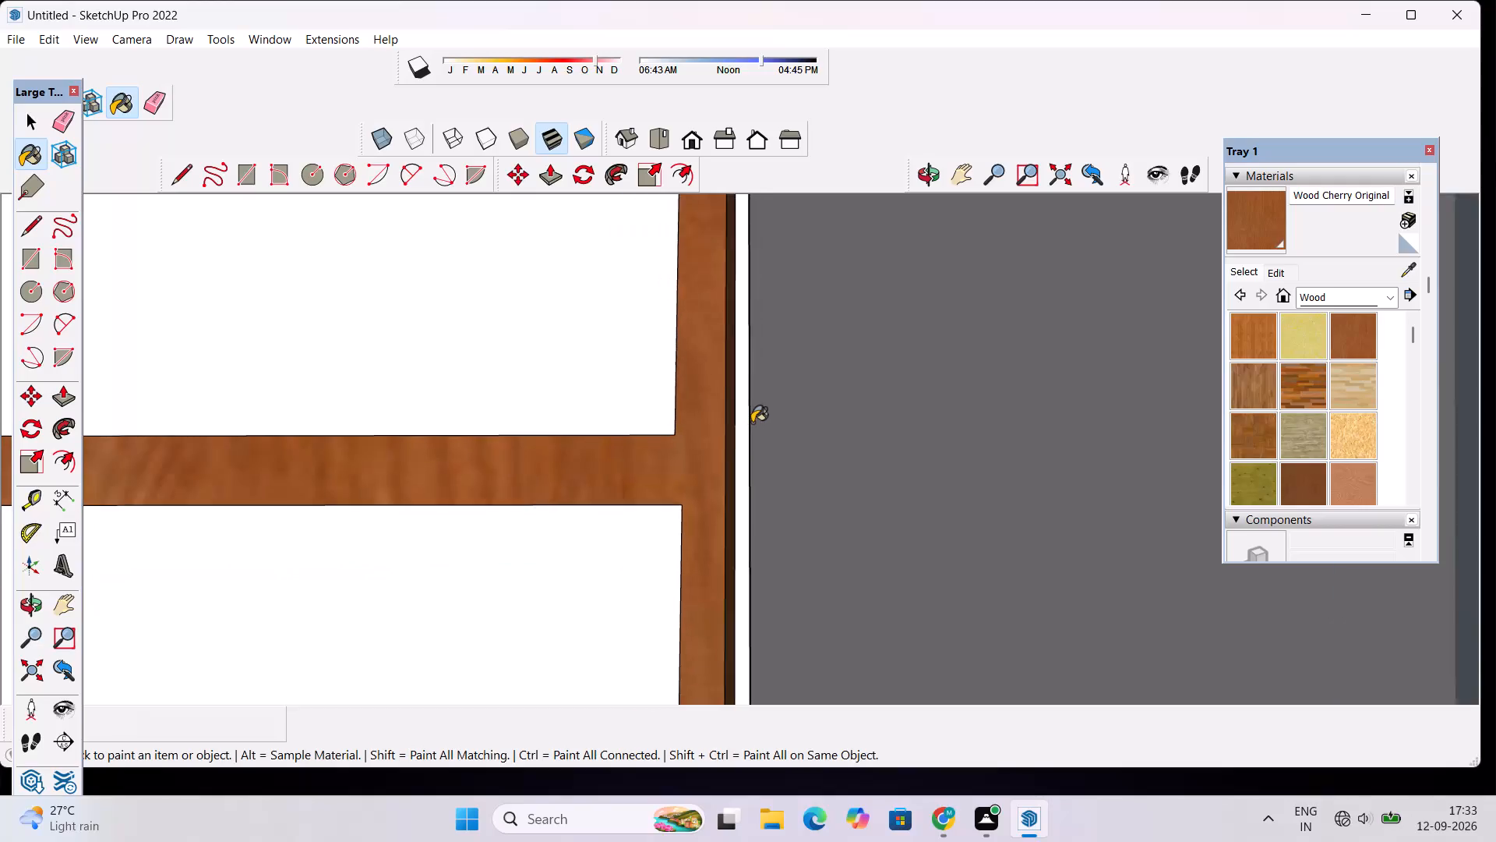
Paint the four panes of the two open-framed wall cabinets beside the range hood with Translucent Glass Blue.
scroll(752, 423, "down", 19)
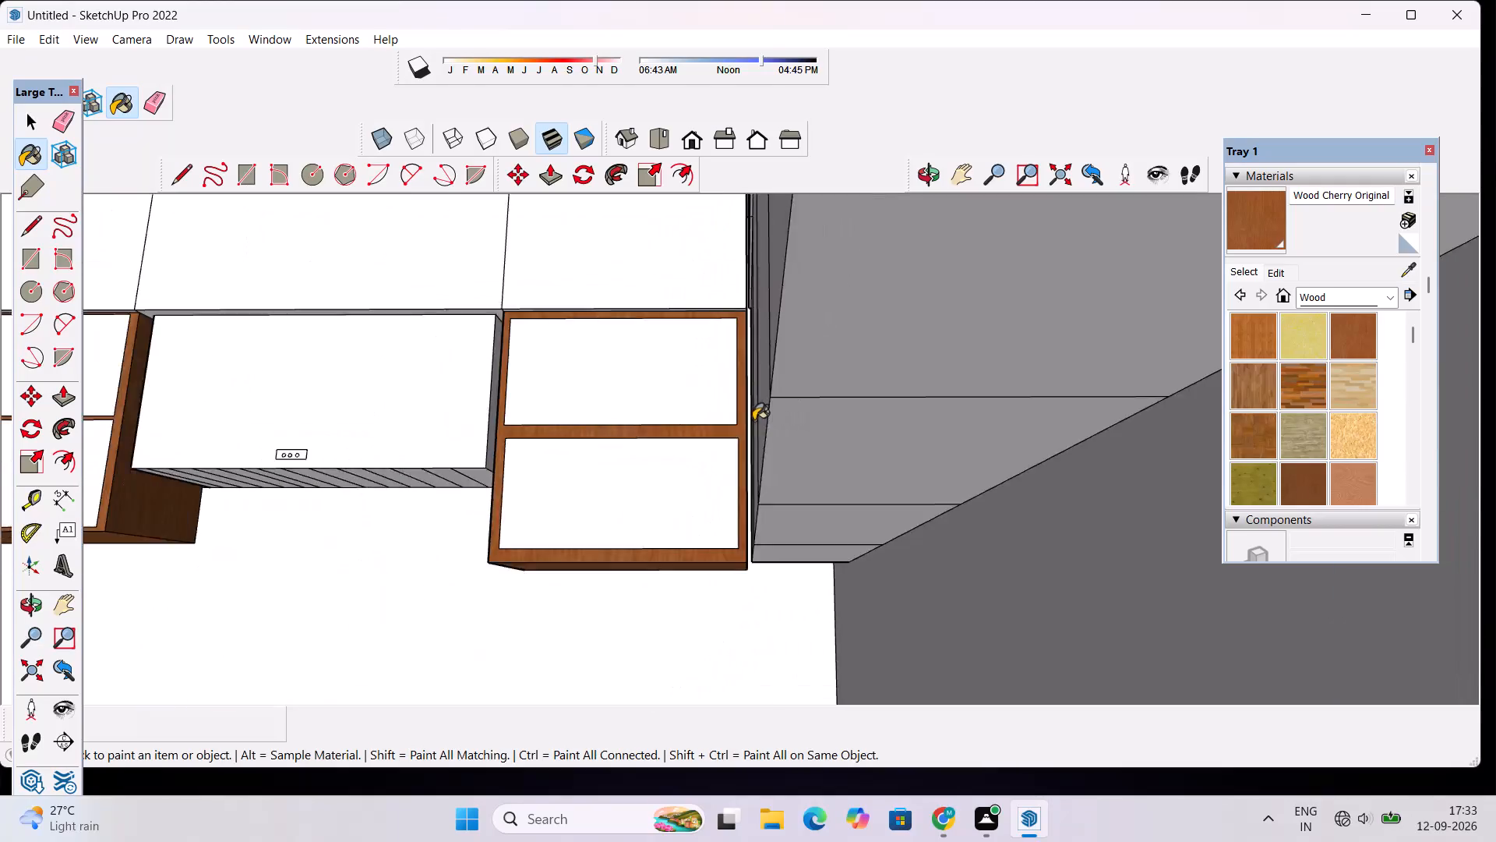
scroll(753, 420, "down", 10)
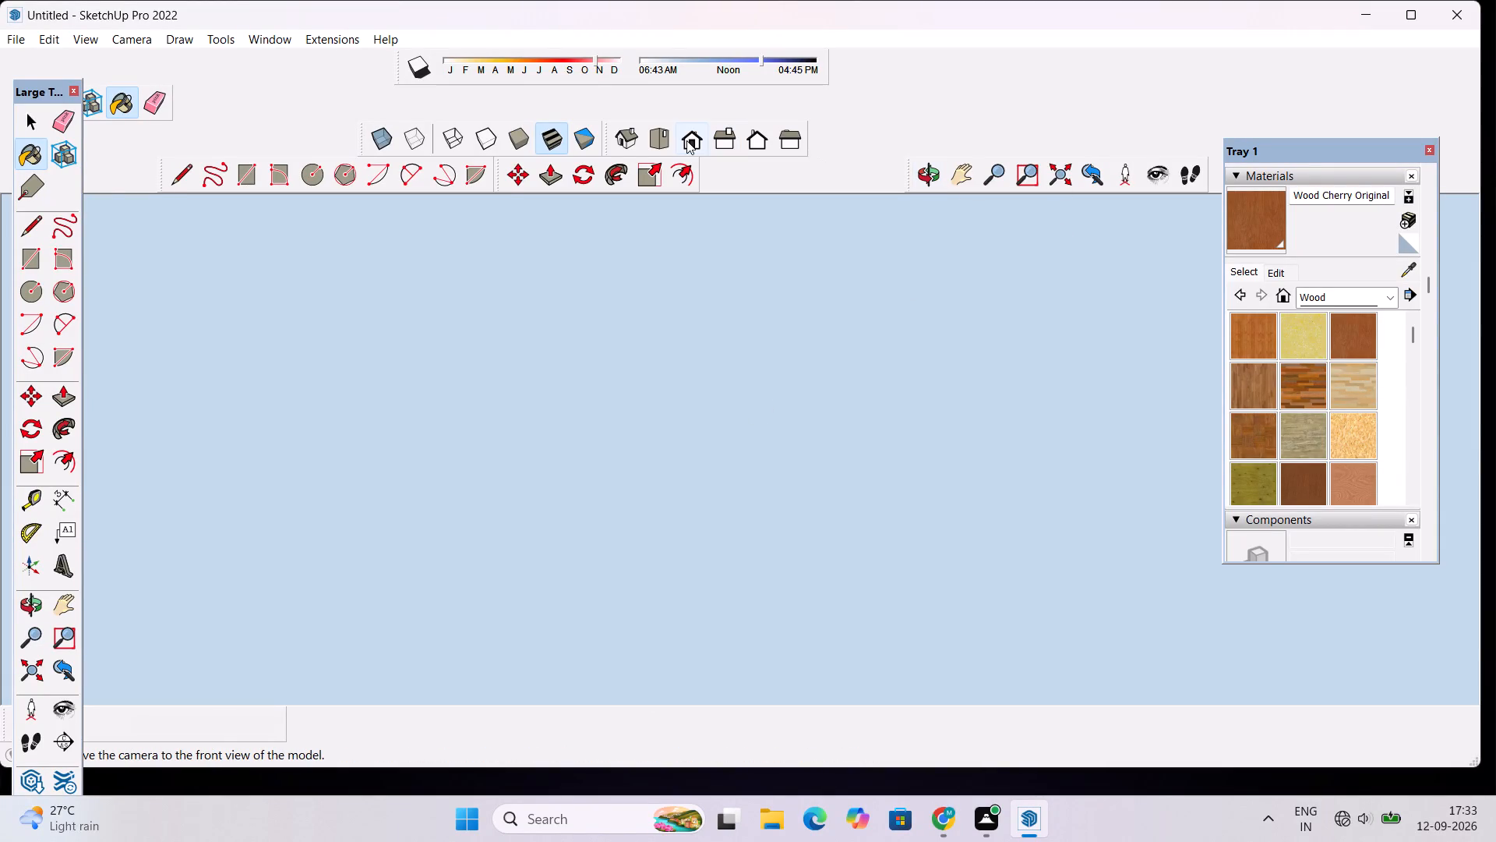
left_click(686, 140)
scroll(776, 332, "down", 10)
scroll(900, 370, "up", 4)
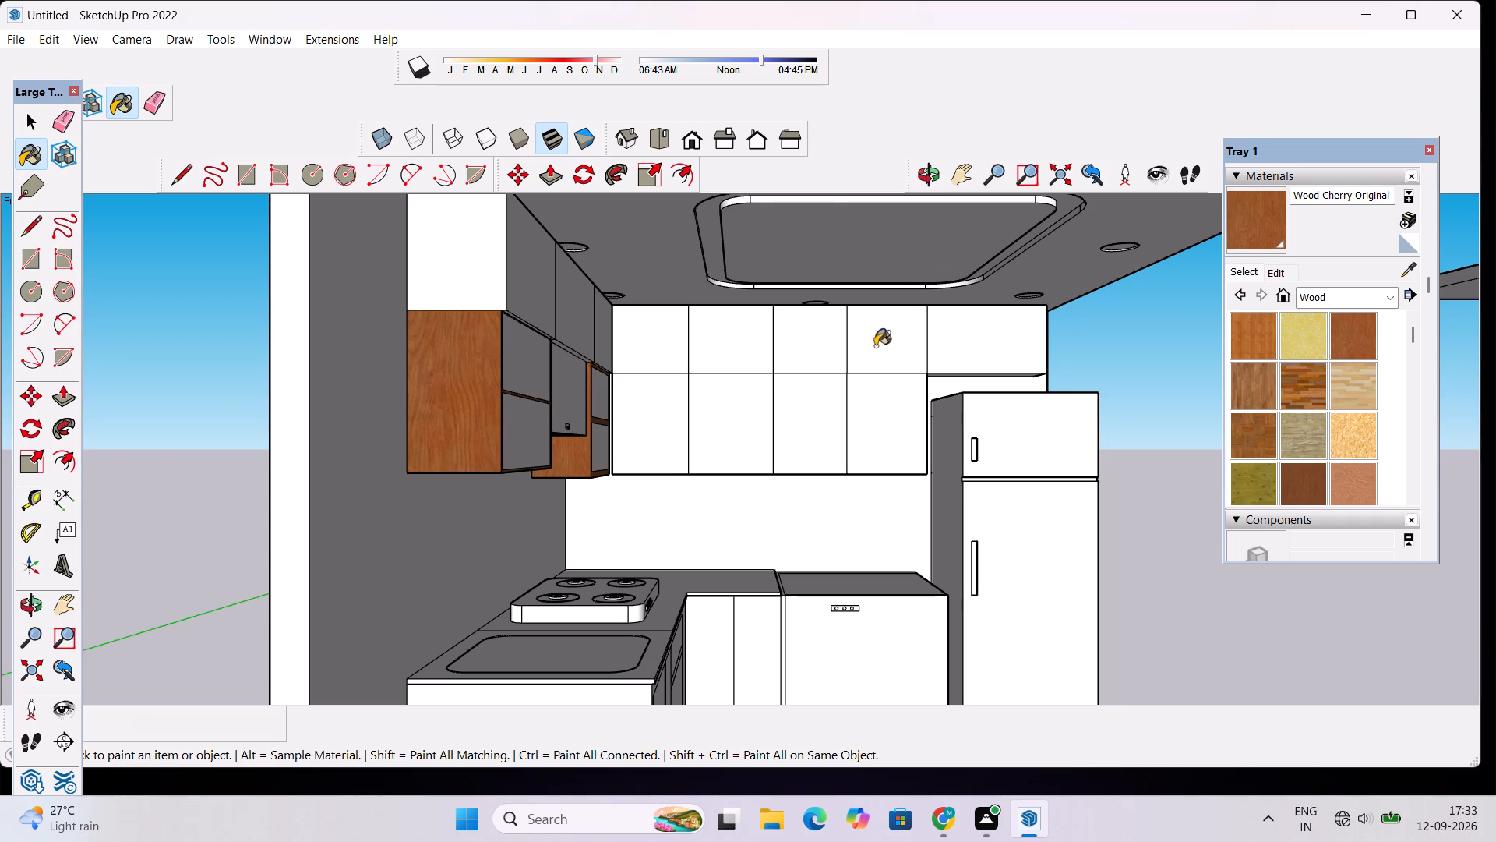
left_click(925, 177)
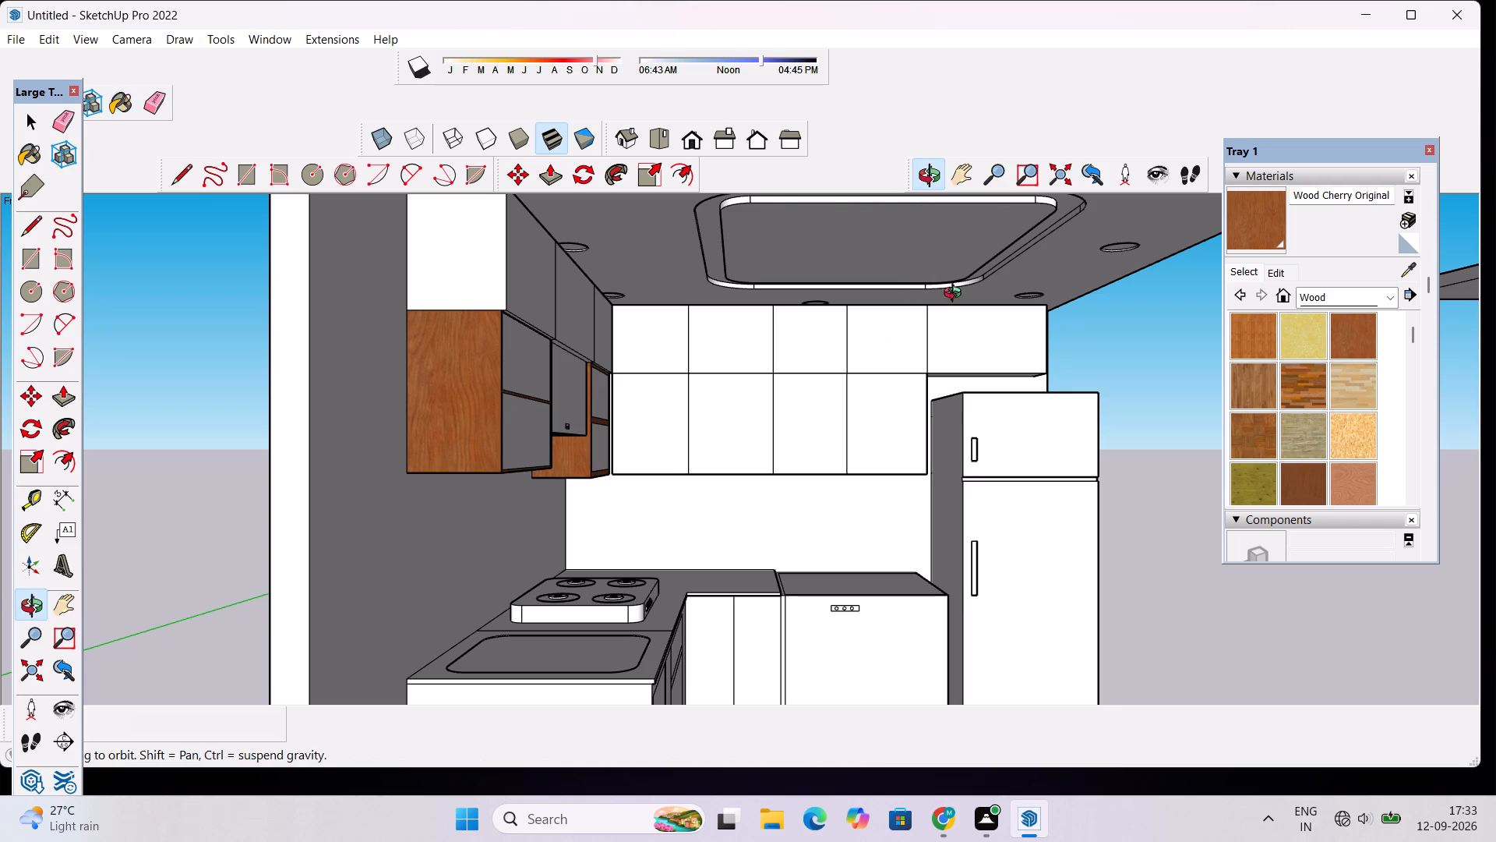
left_click_drag(956, 304, 657, 346)
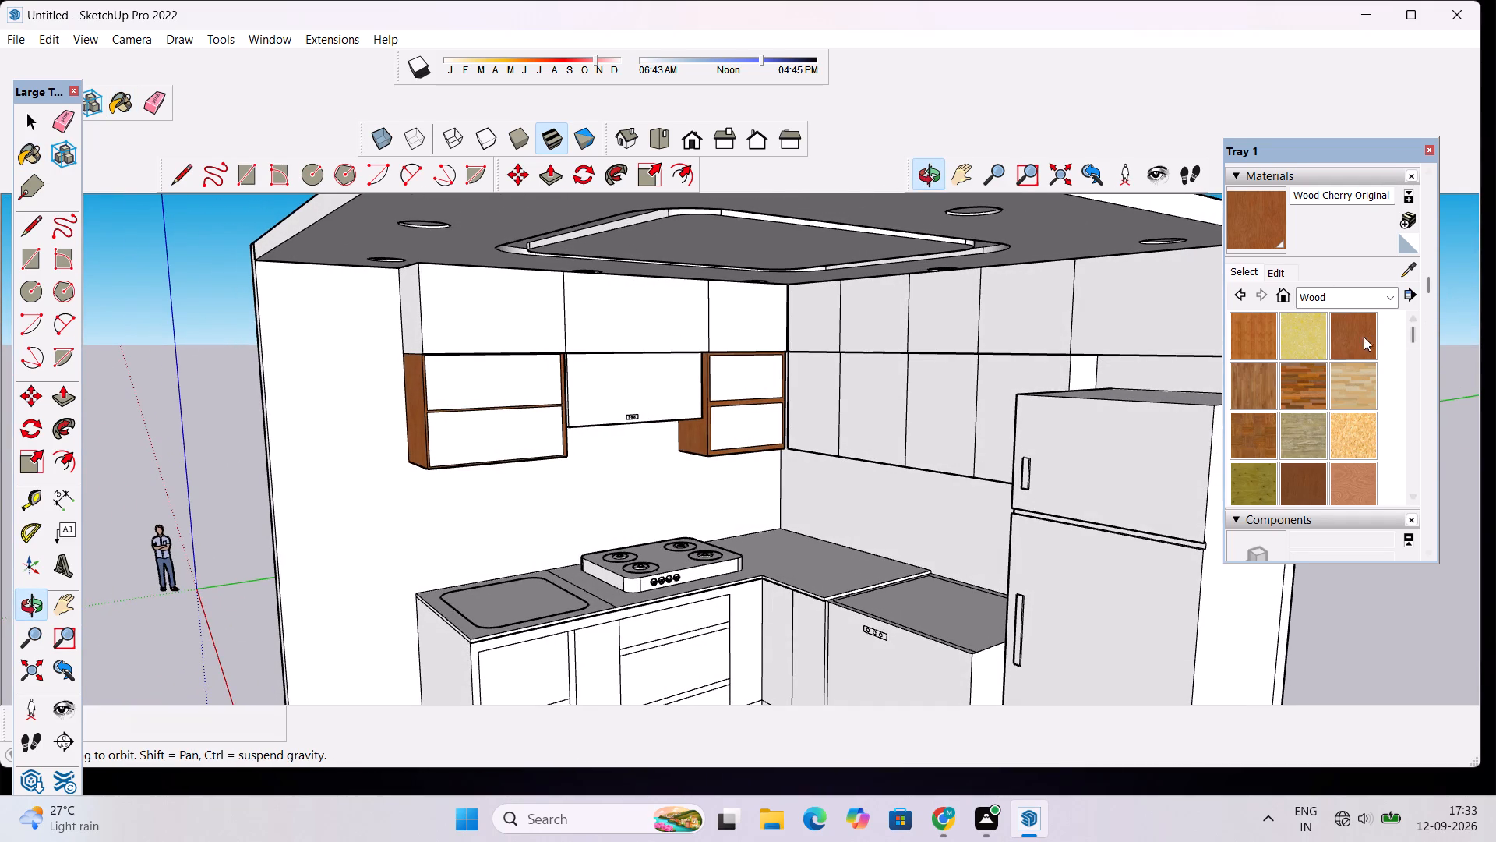
left_click(1388, 299)
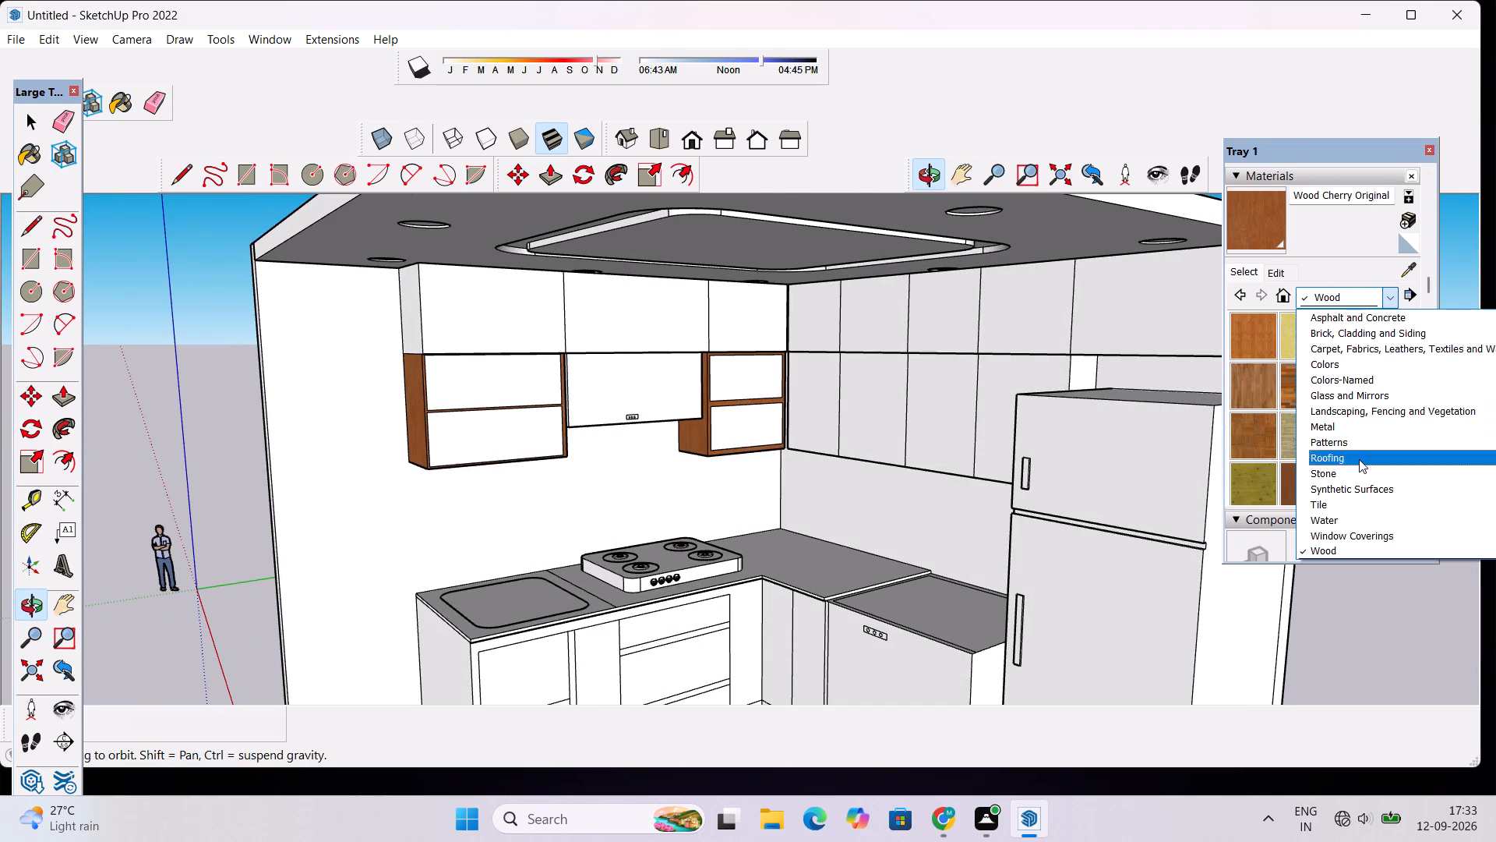
left_click(1350, 391)
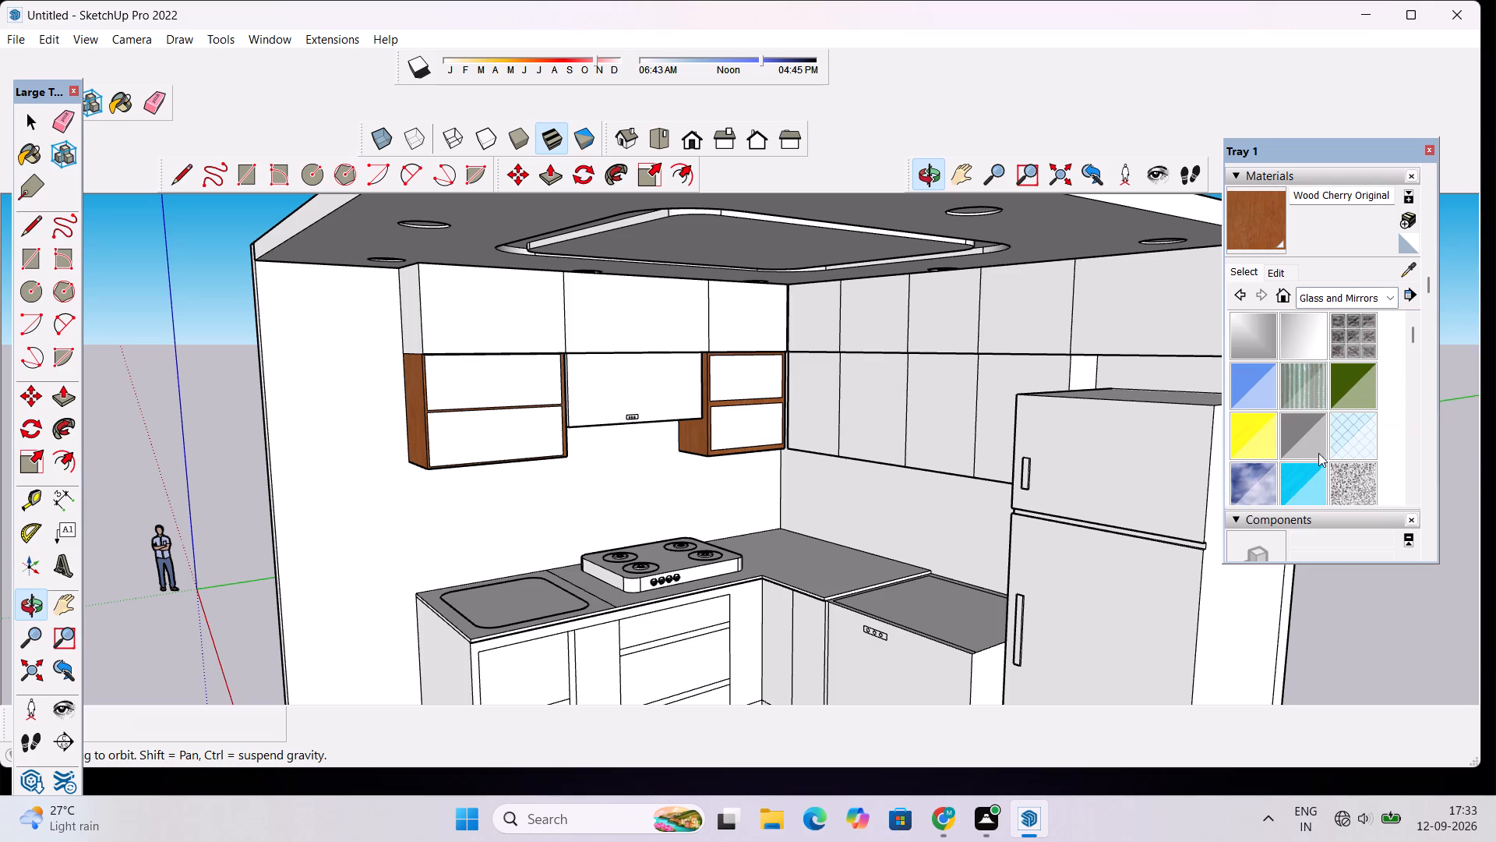
left_click(1305, 444)
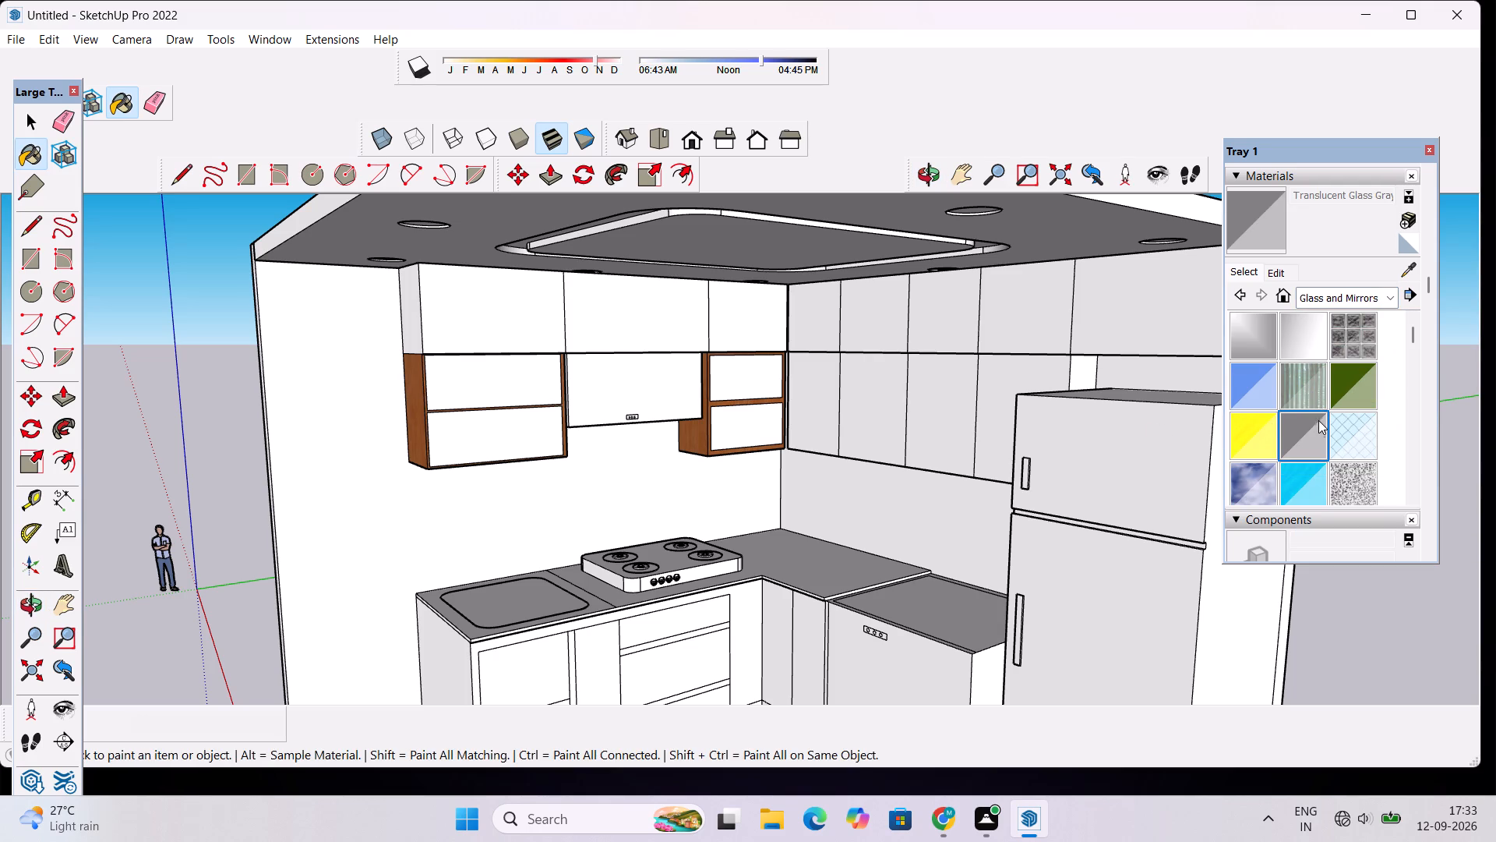
left_click(1247, 387)
left_click(518, 378)
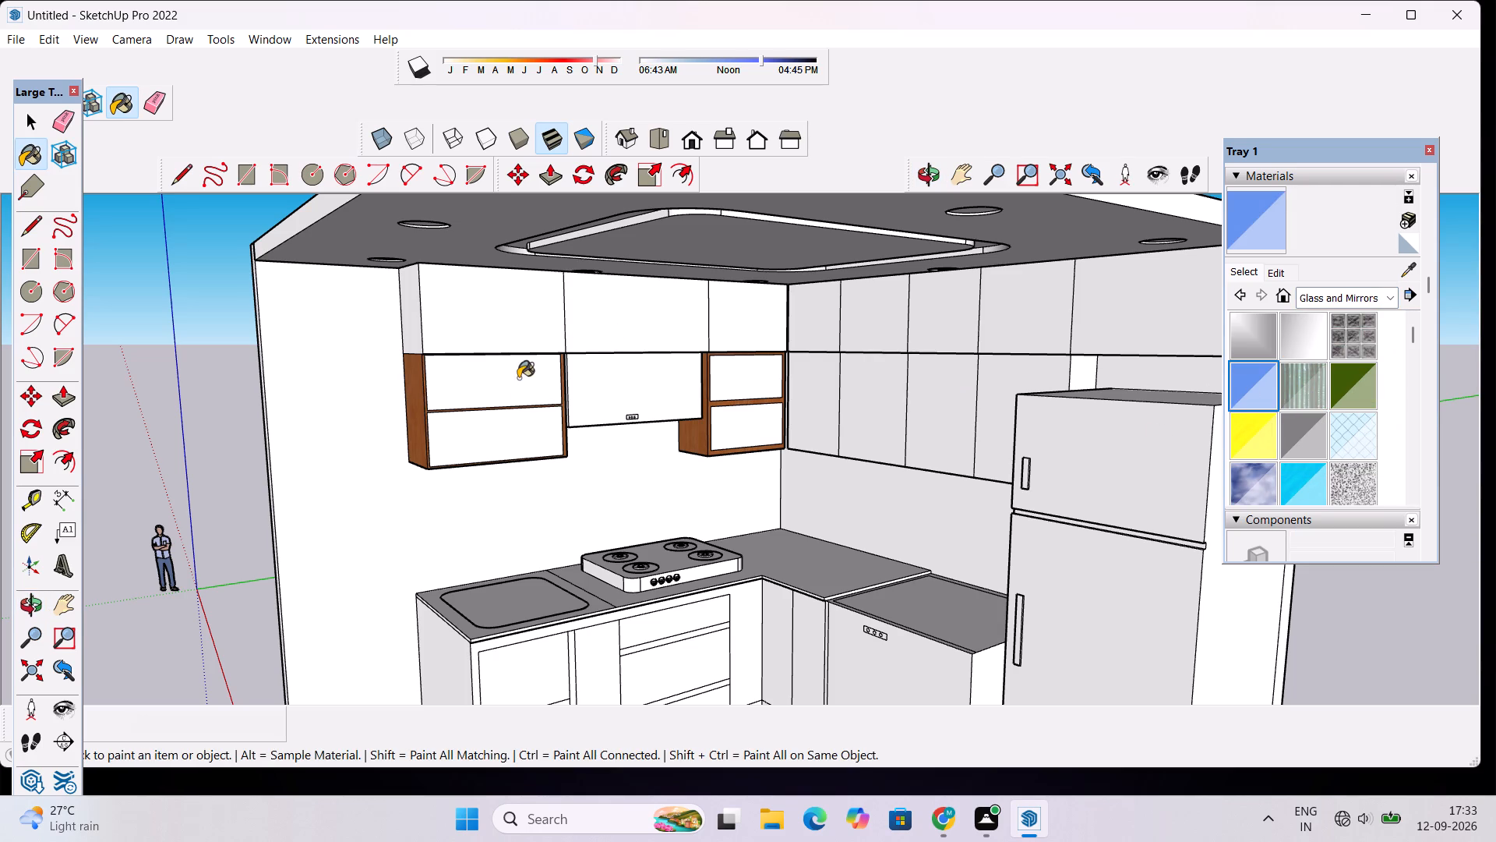
left_click(514, 444)
left_click(723, 374)
left_click(740, 430)
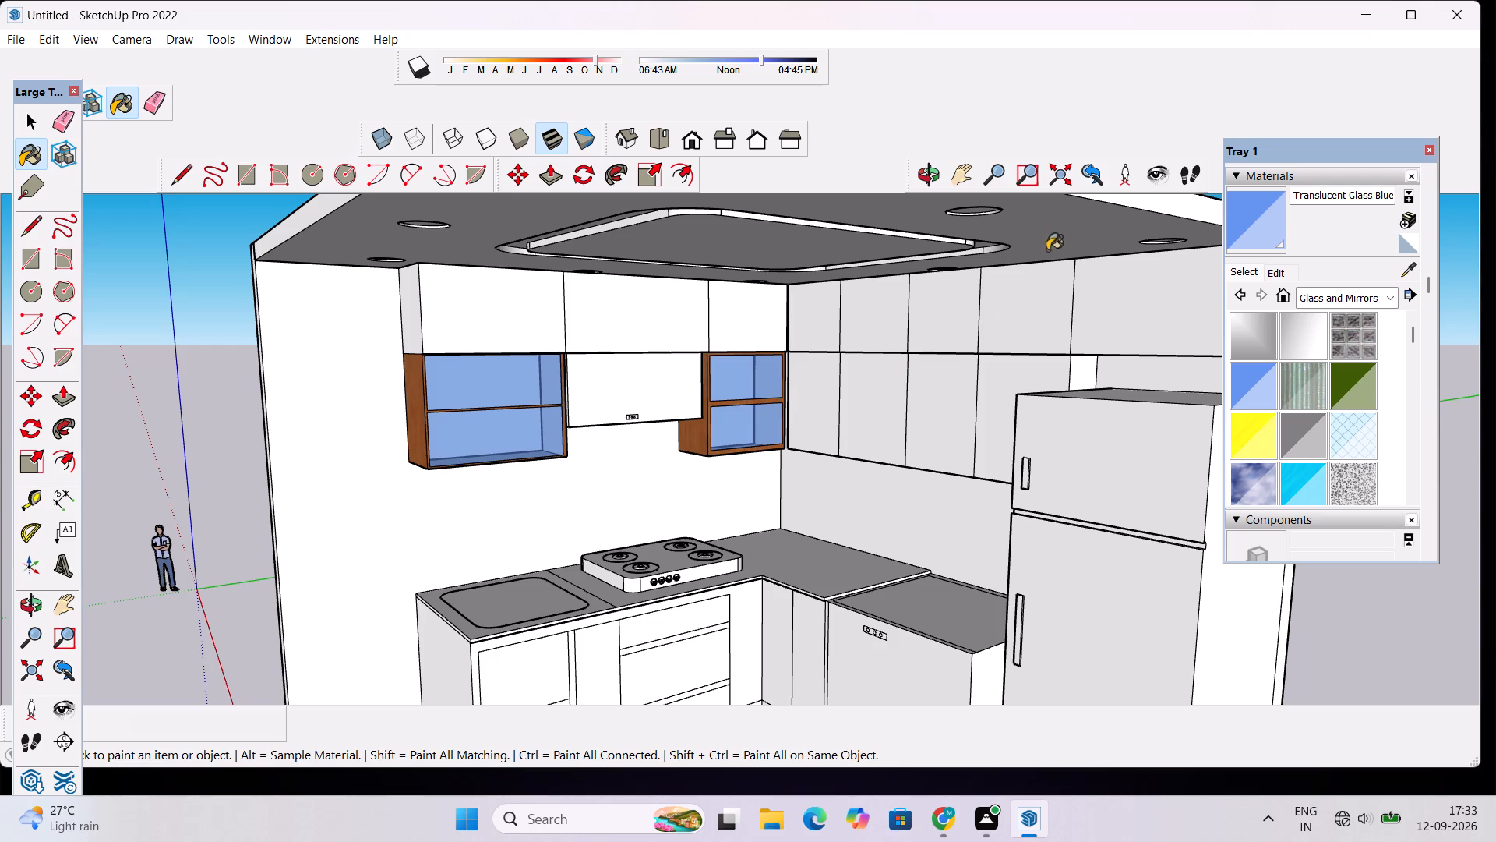
left_click(1094, 314)
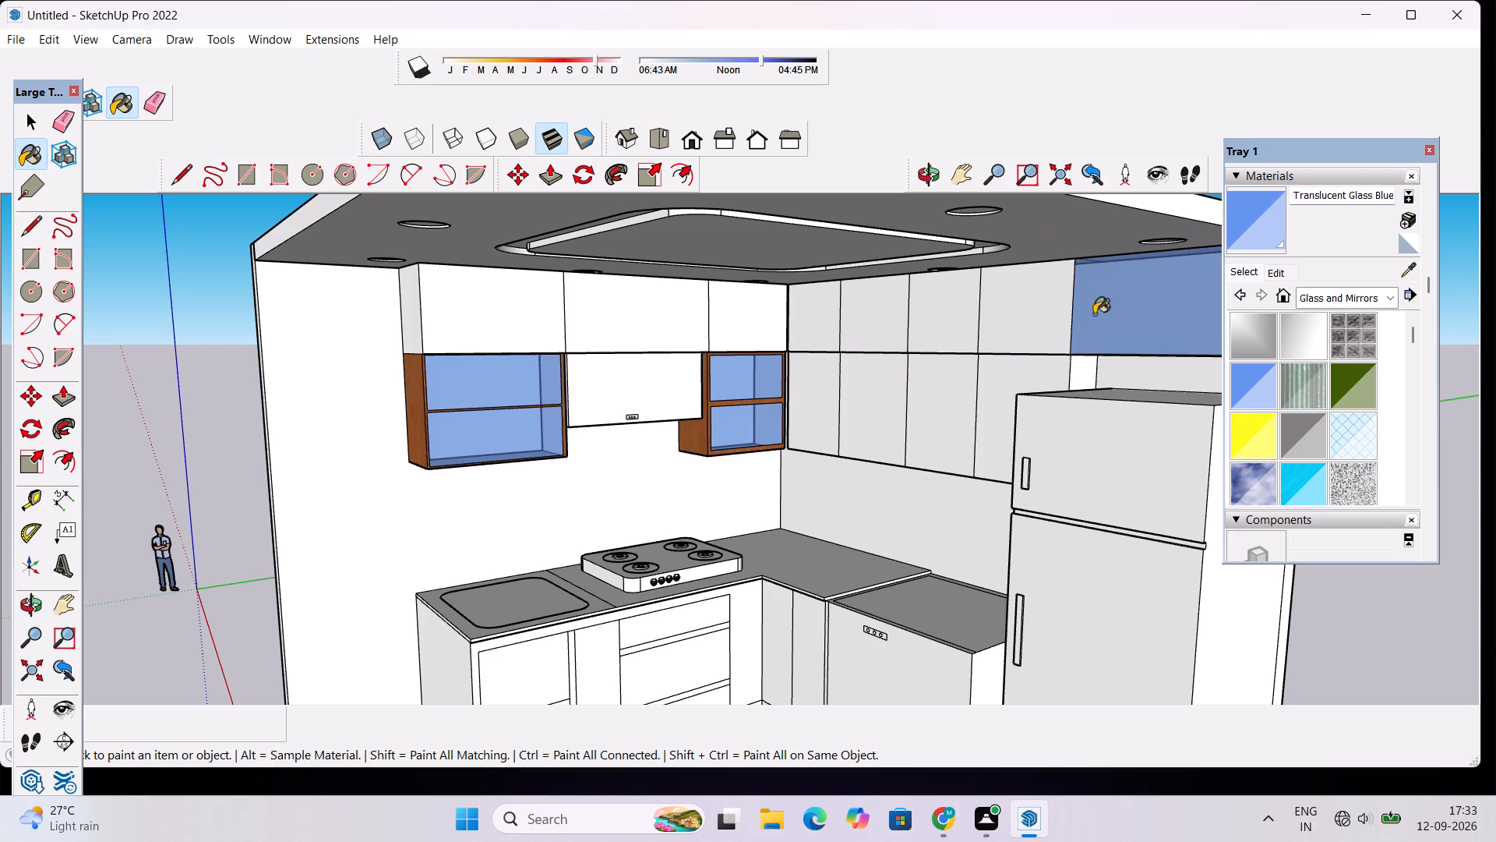
key("ctrl+z")
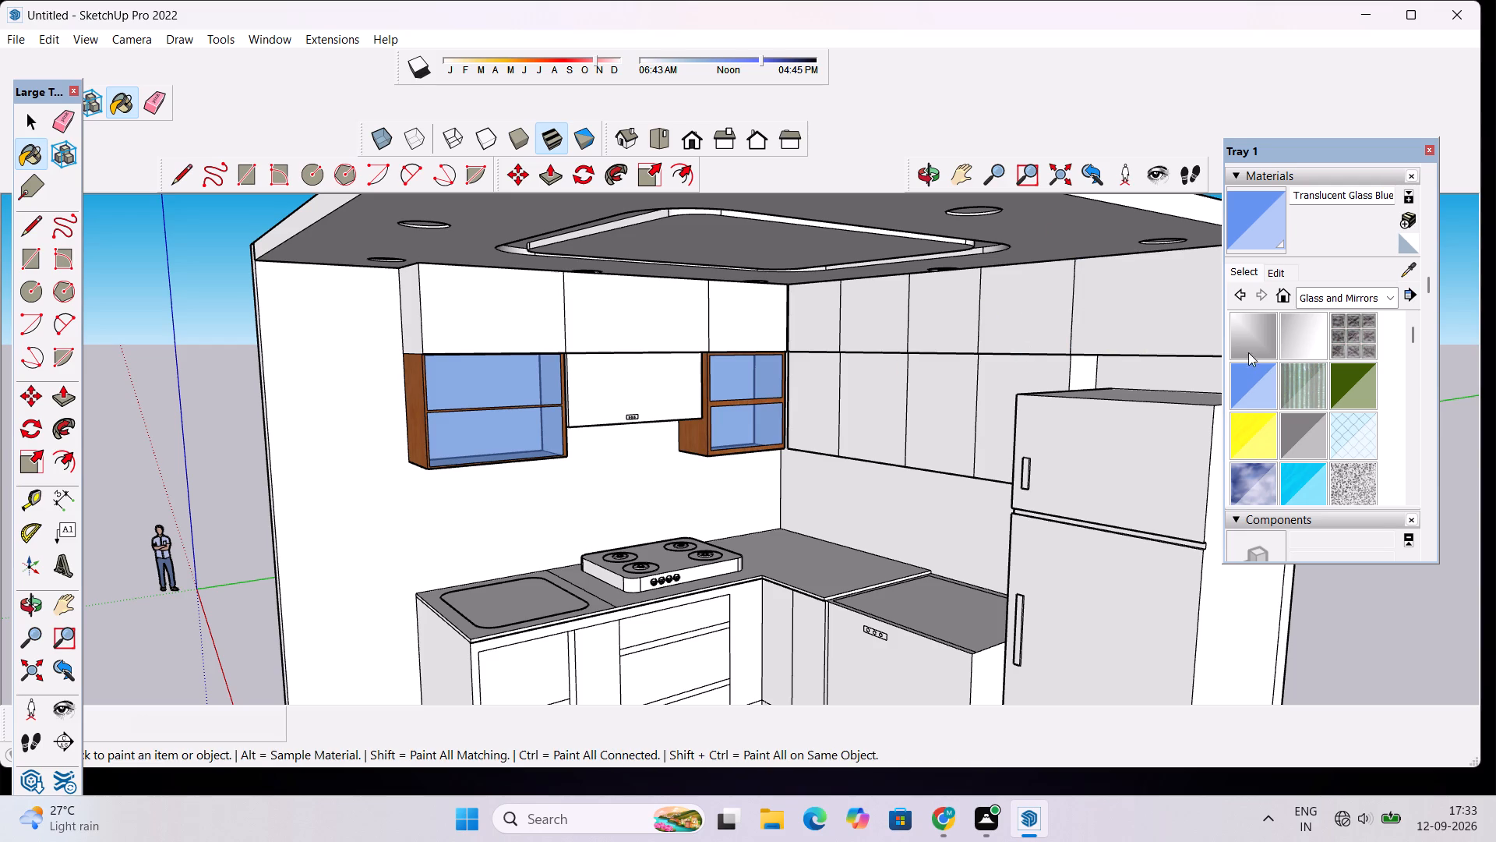
Paint all the door fronts of the topmost cabinet row on both walls with Wood Cherry Original.
left_click(1385, 299)
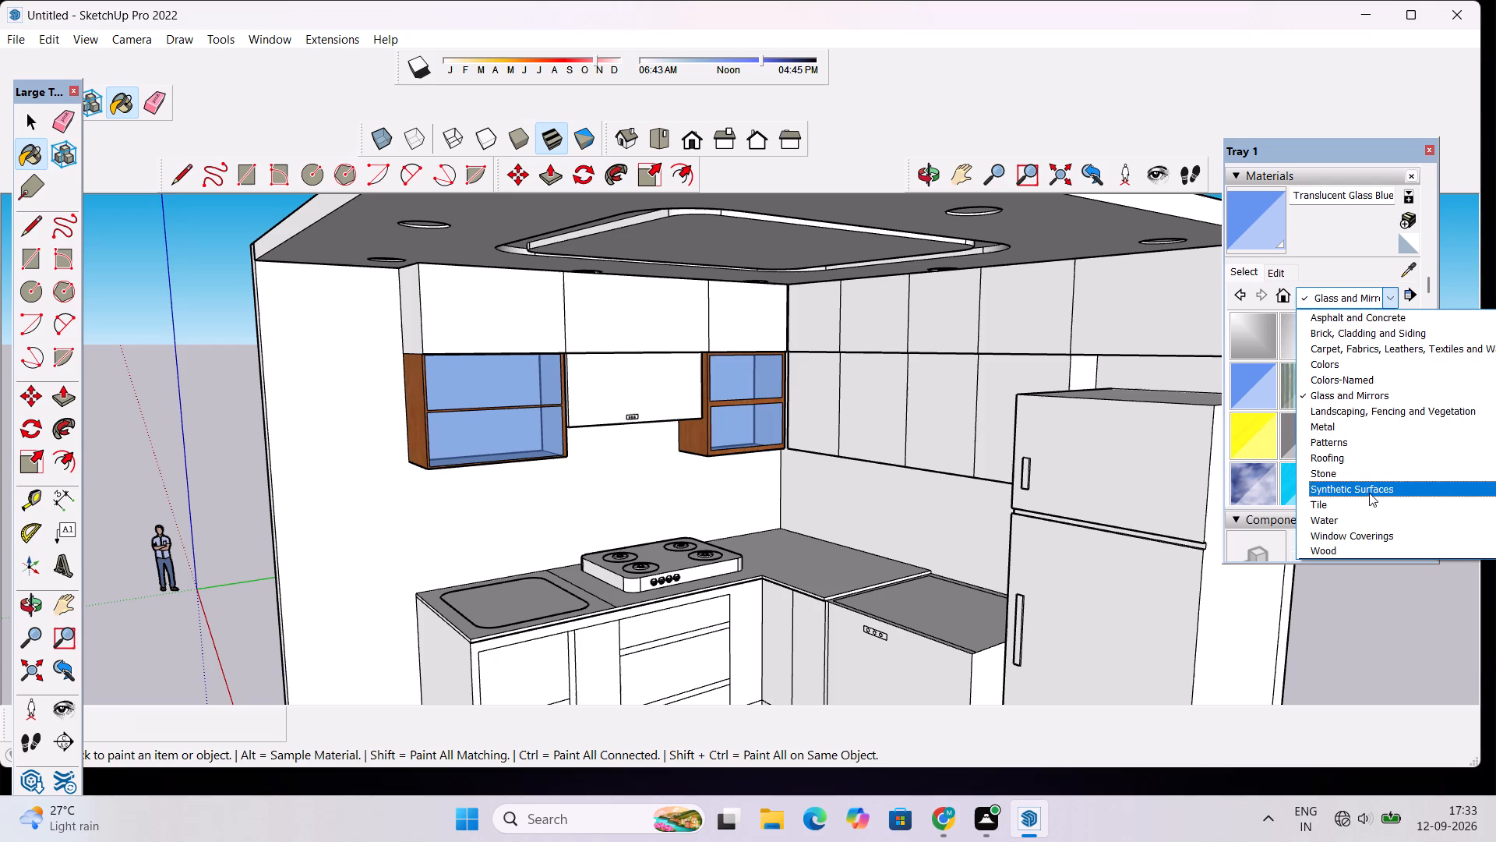
left_click(1346, 551)
left_click(1350, 342)
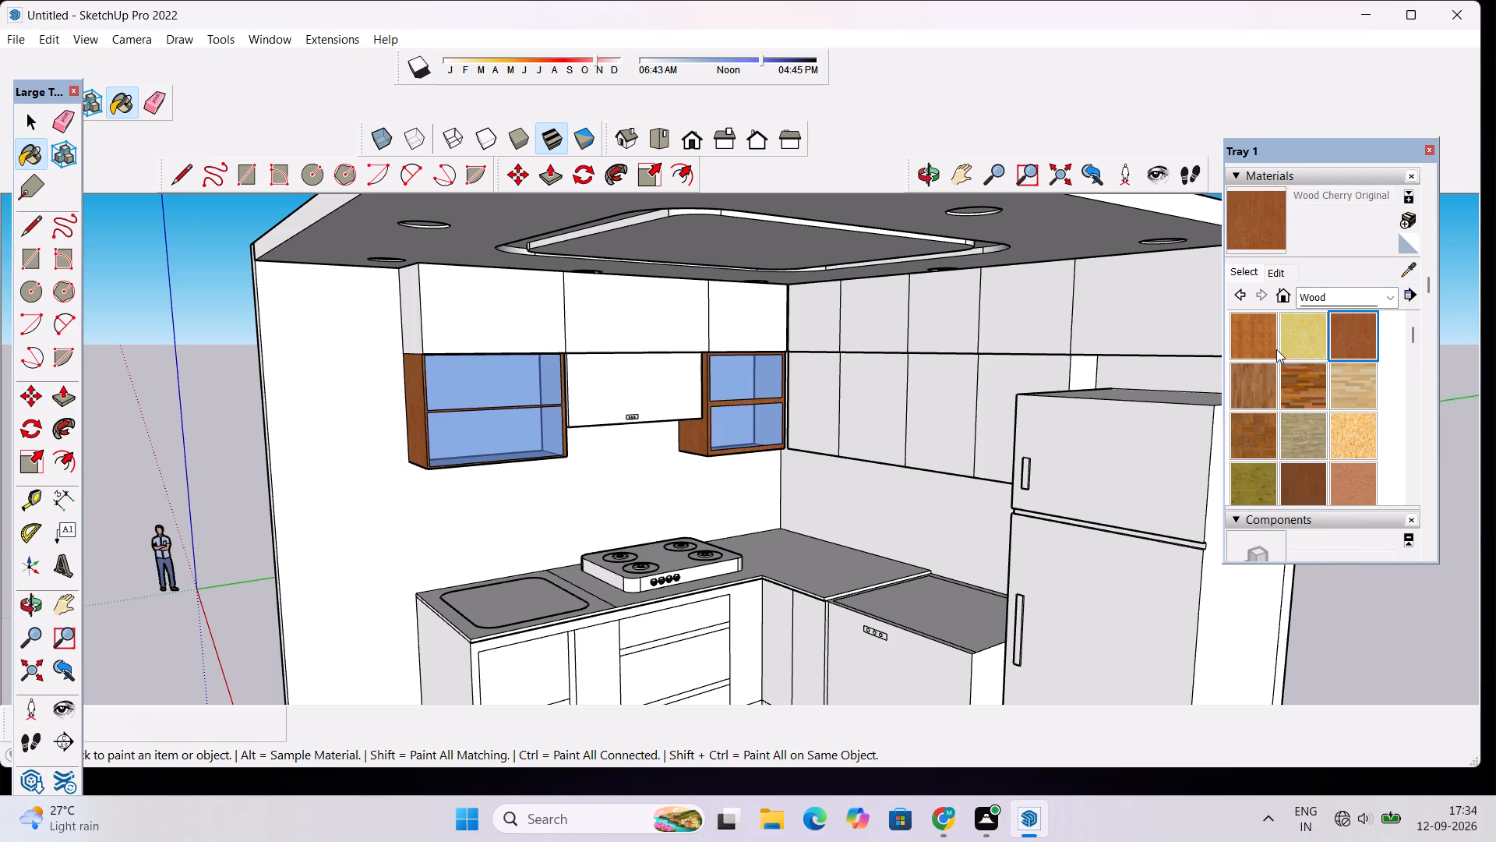
left_click(1176, 327)
left_click(1063, 308)
left_click(967, 299)
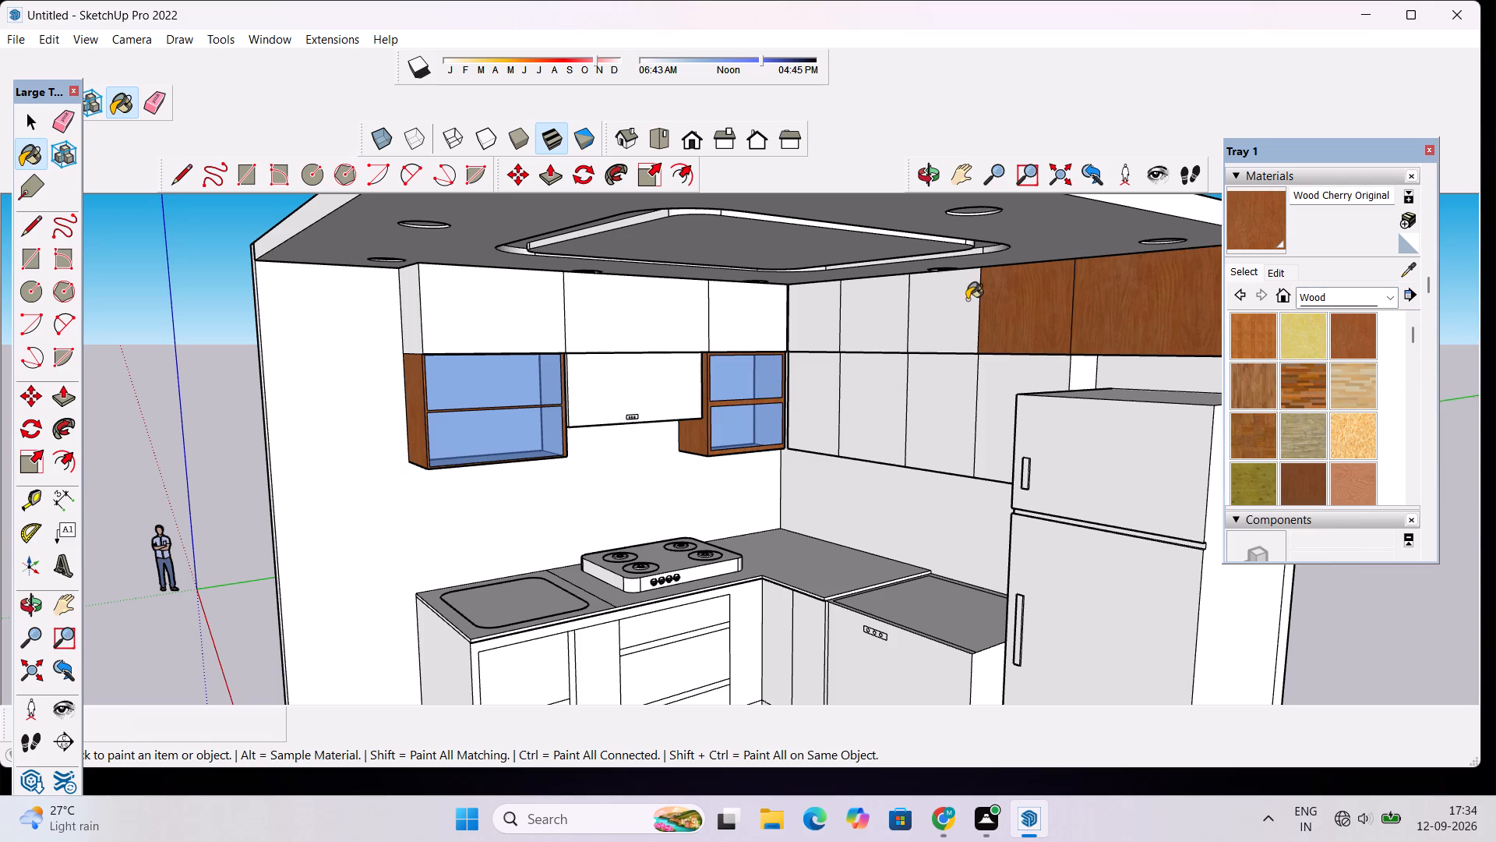
left_click(872, 304)
left_click(831, 313)
left_click(736, 324)
left_click(646, 317)
left_click(538, 320)
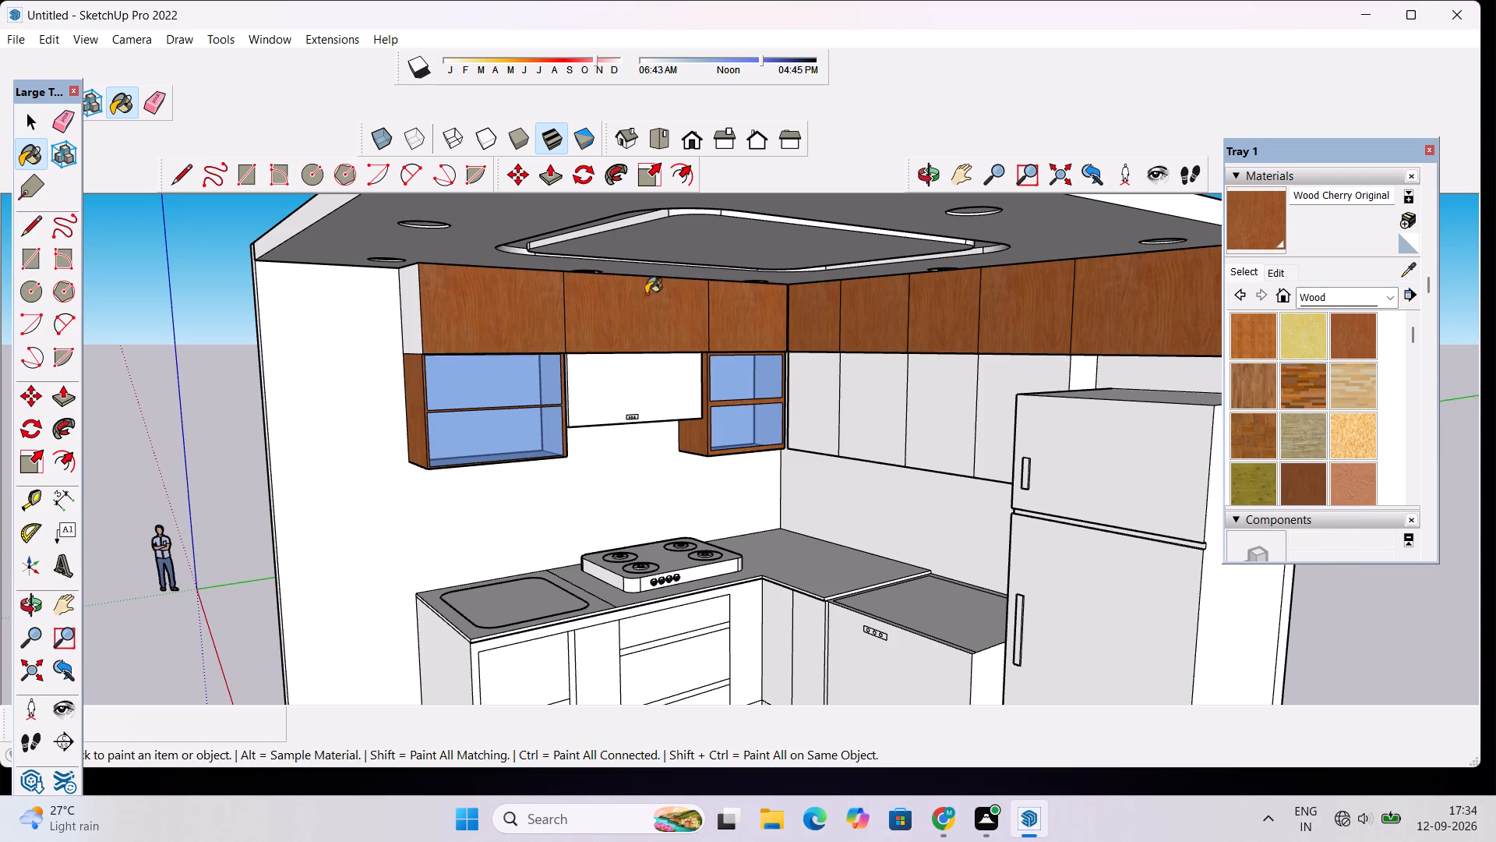
Paint the exposed end panels at both ends of the topmost cabinet row with Wood Cherry Original.
scroll(678, 307, "down", 9)
scroll(681, 315, "up", 9)
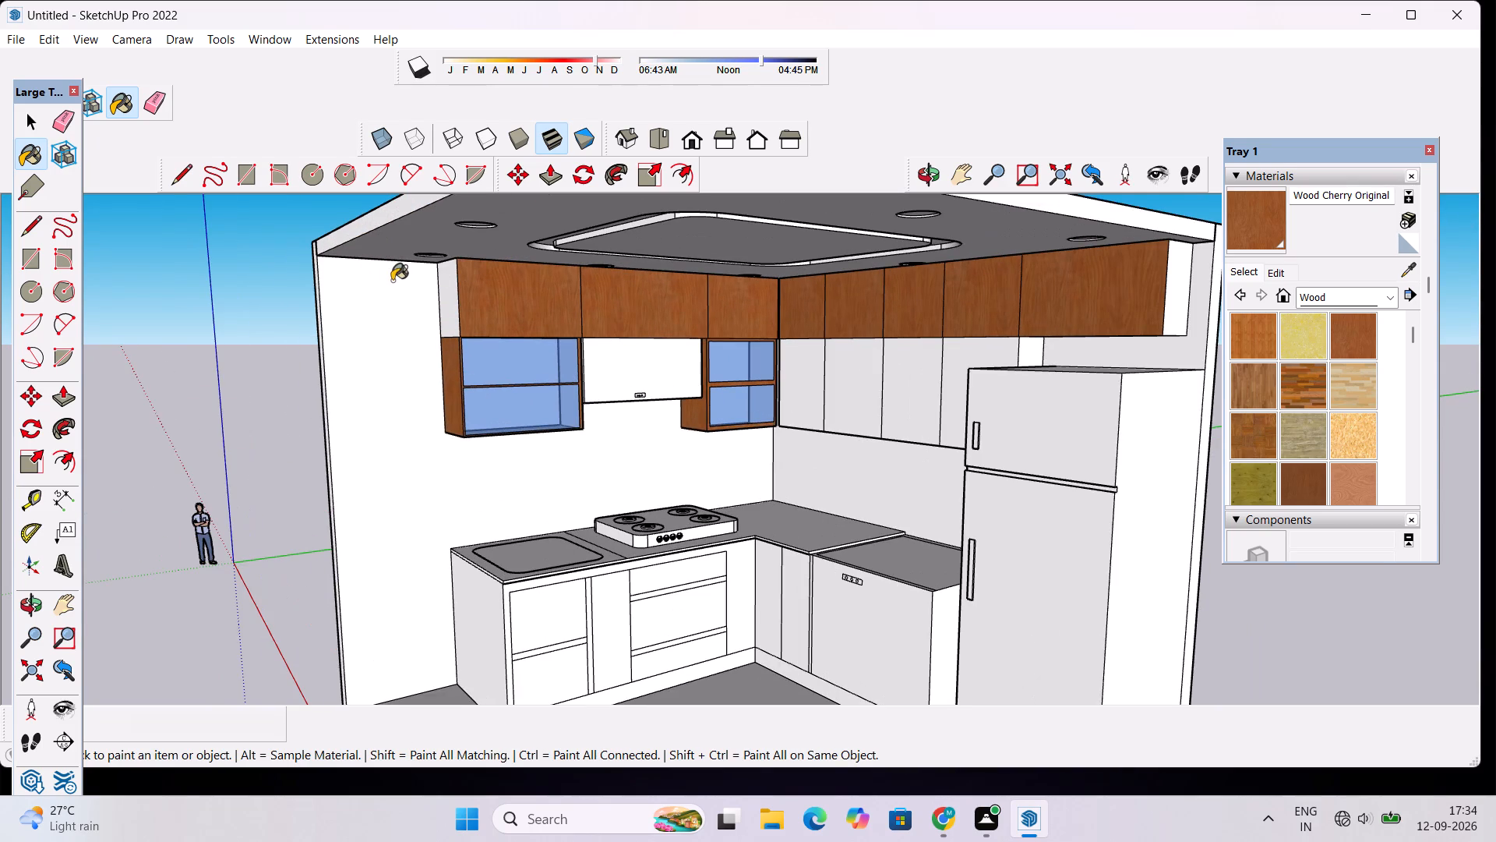
left_click(401, 282)
scroll(671, 293, "down", 4)
scroll(1034, 327, "up", 4)
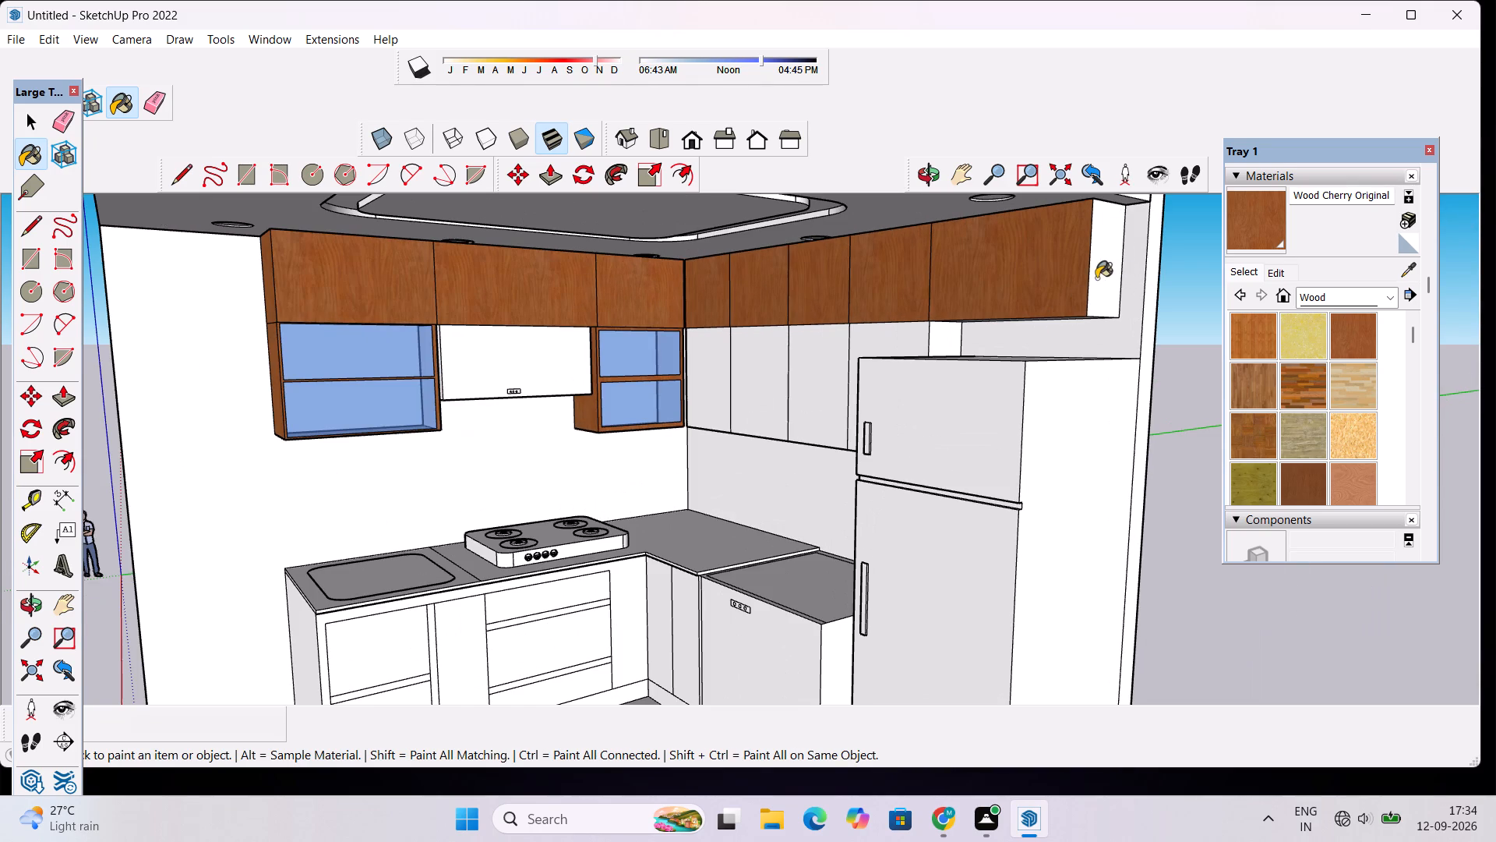
left_click(1103, 274)
Paint the underside of the top cabinet above the refrigerator with Wood Cherry Original.
left_click(926, 174)
left_click_drag(937, 302, 955, 213)
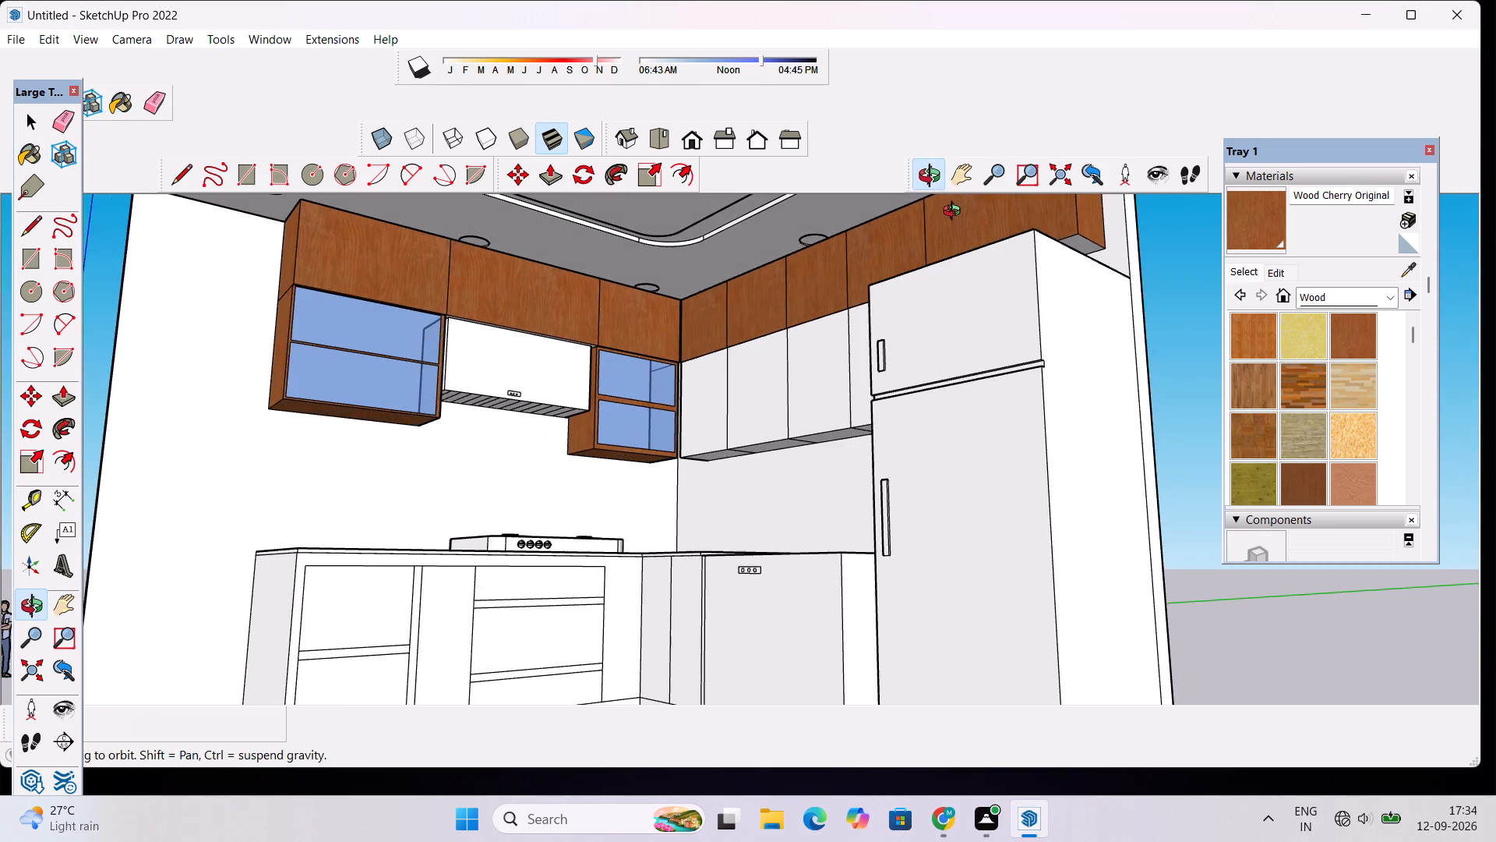
scroll(1050, 223, "up", 4)
left_click_drag(1075, 264, 1063, 287)
scroll(1081, 284, "up", 4)
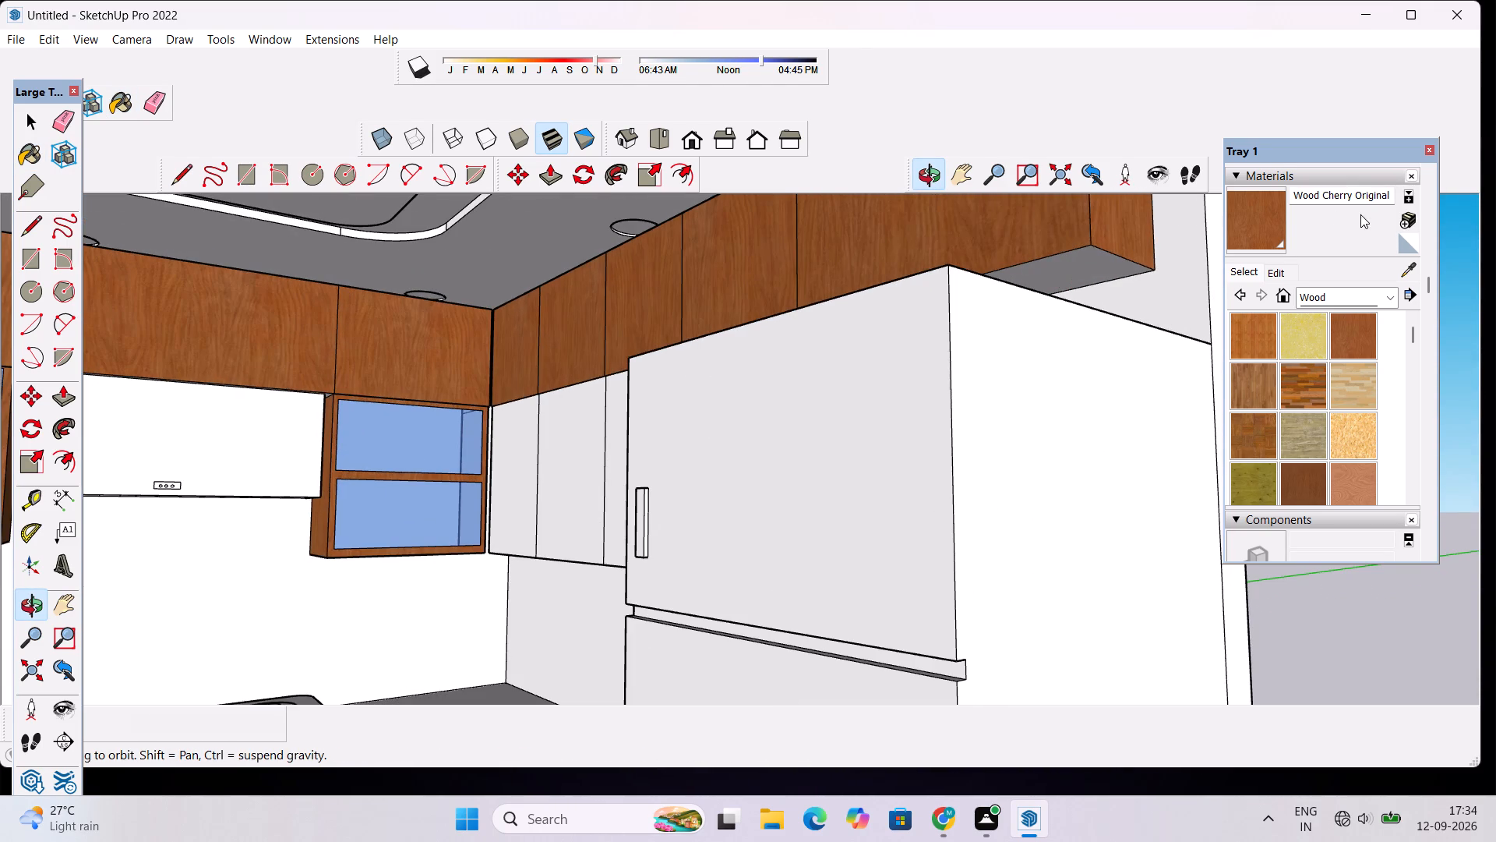
left_click(1258, 220)
left_click(1113, 262)
Paint the side panel of the lower wall cabinets next to the refrigerator with Wood Cherry Original.
scroll(1113, 262, "down", 11)
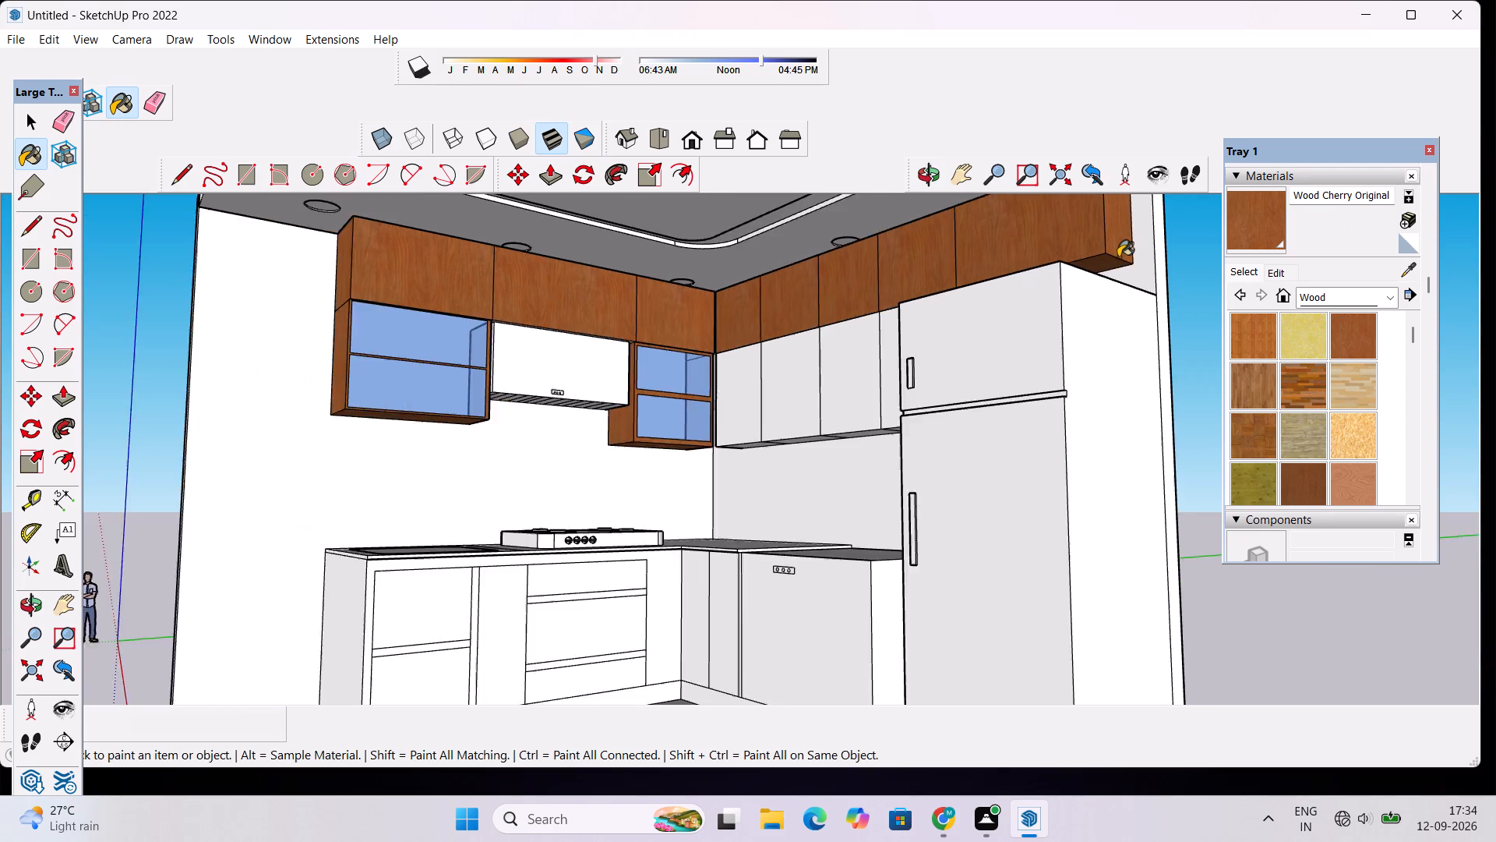
scroll(1118, 257, "down", 2)
left_click(930, 171)
left_click_drag(929, 260, 955, 388)
scroll(949, 384, "up", 5)
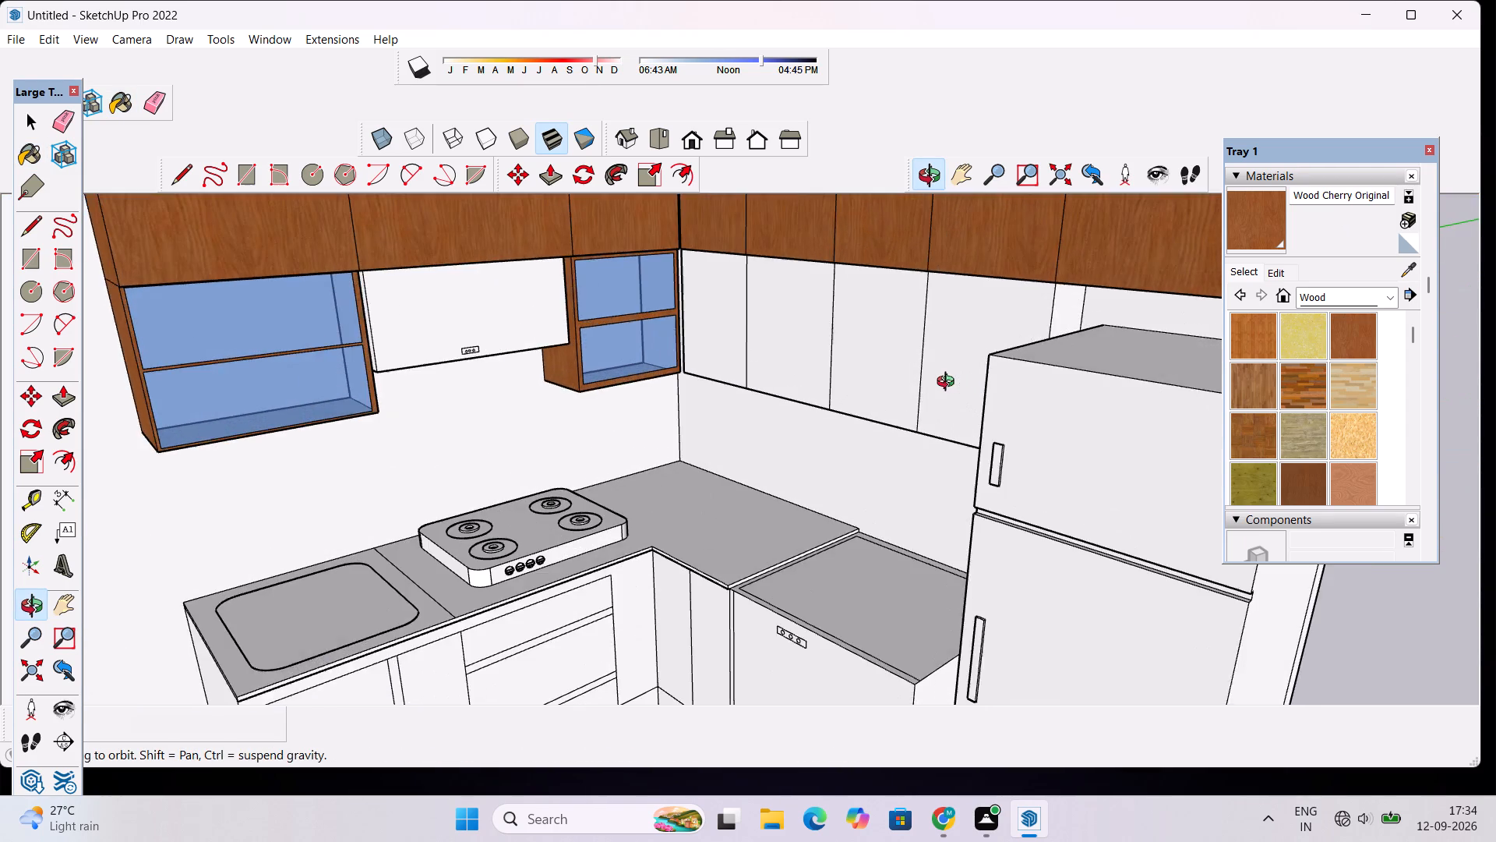
left_click_drag(934, 383, 991, 368)
scroll(1006, 356, "up", 3)
scroll(1025, 345, "down", 3)
left_click_drag(1030, 342, 980, 361)
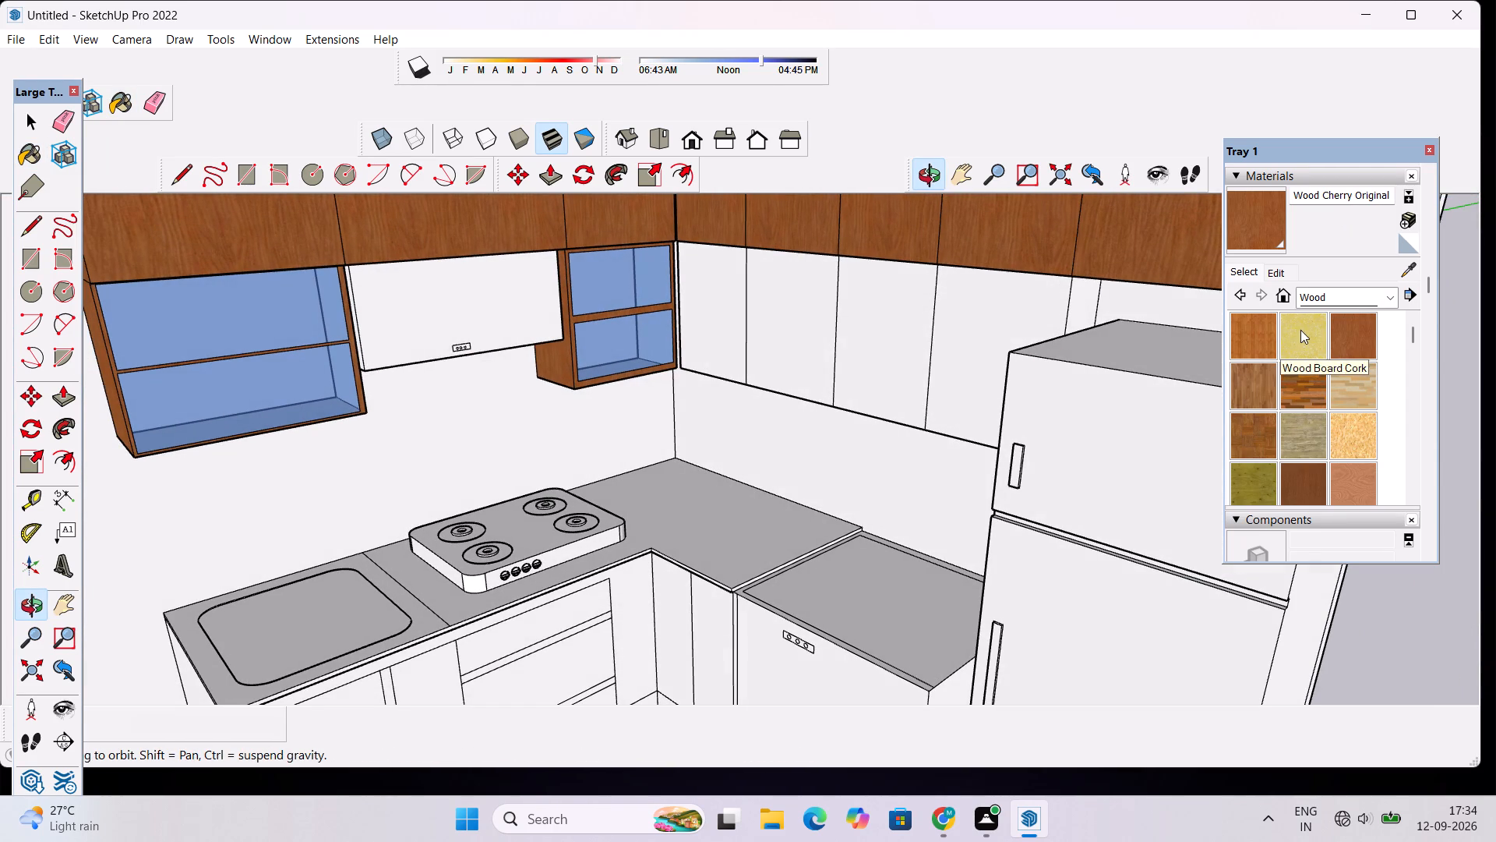
left_click(1244, 228)
left_click(1092, 311)
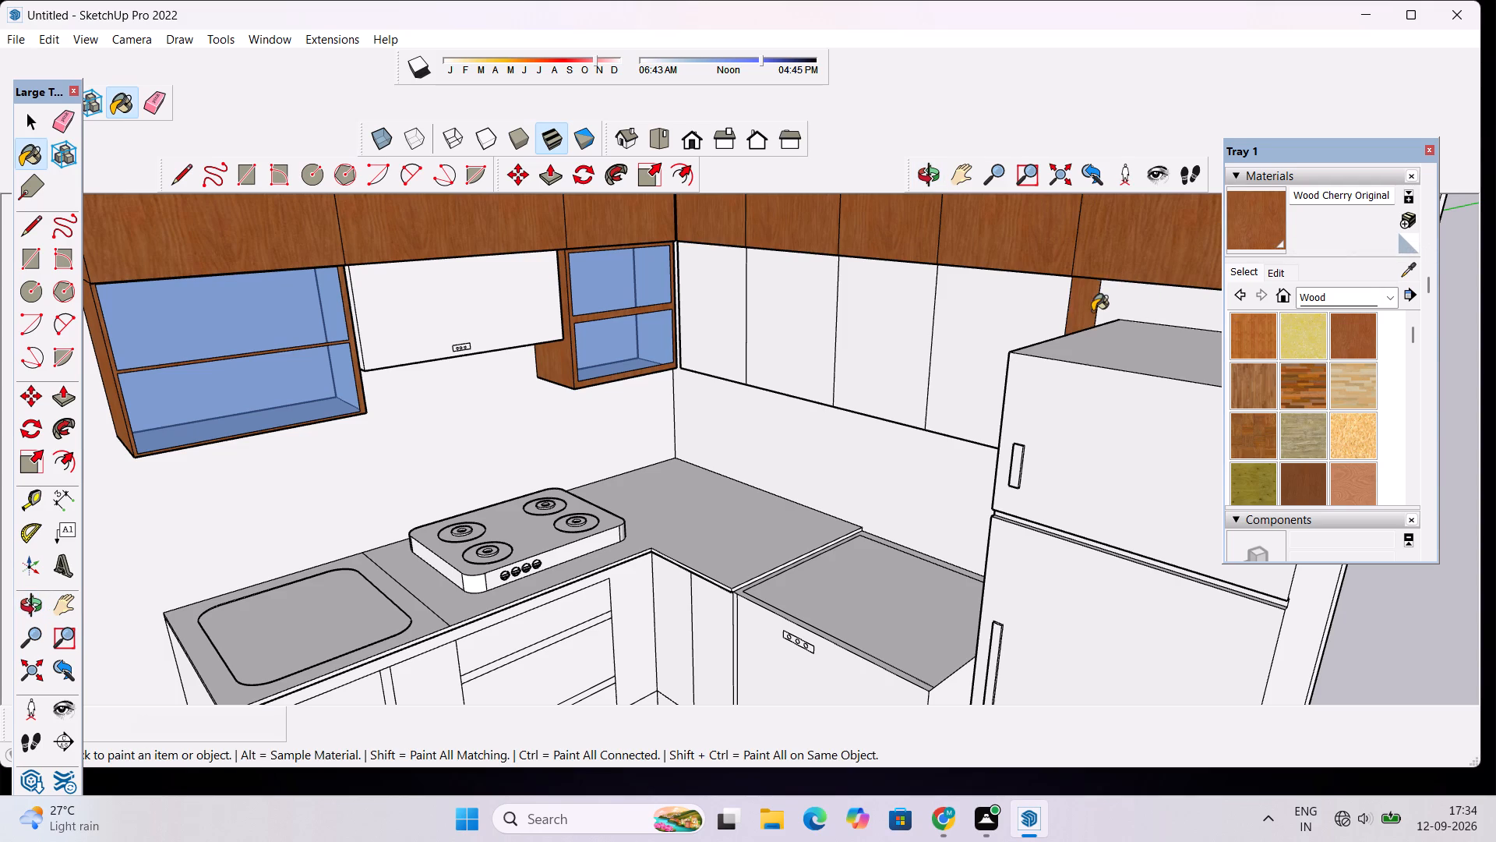
Paint the undersides of the four lower wall cabinets between the corner and refrigerator with Wood Cherry Original.
left_click(938, 177)
left_click_drag(912, 416, 964, 297)
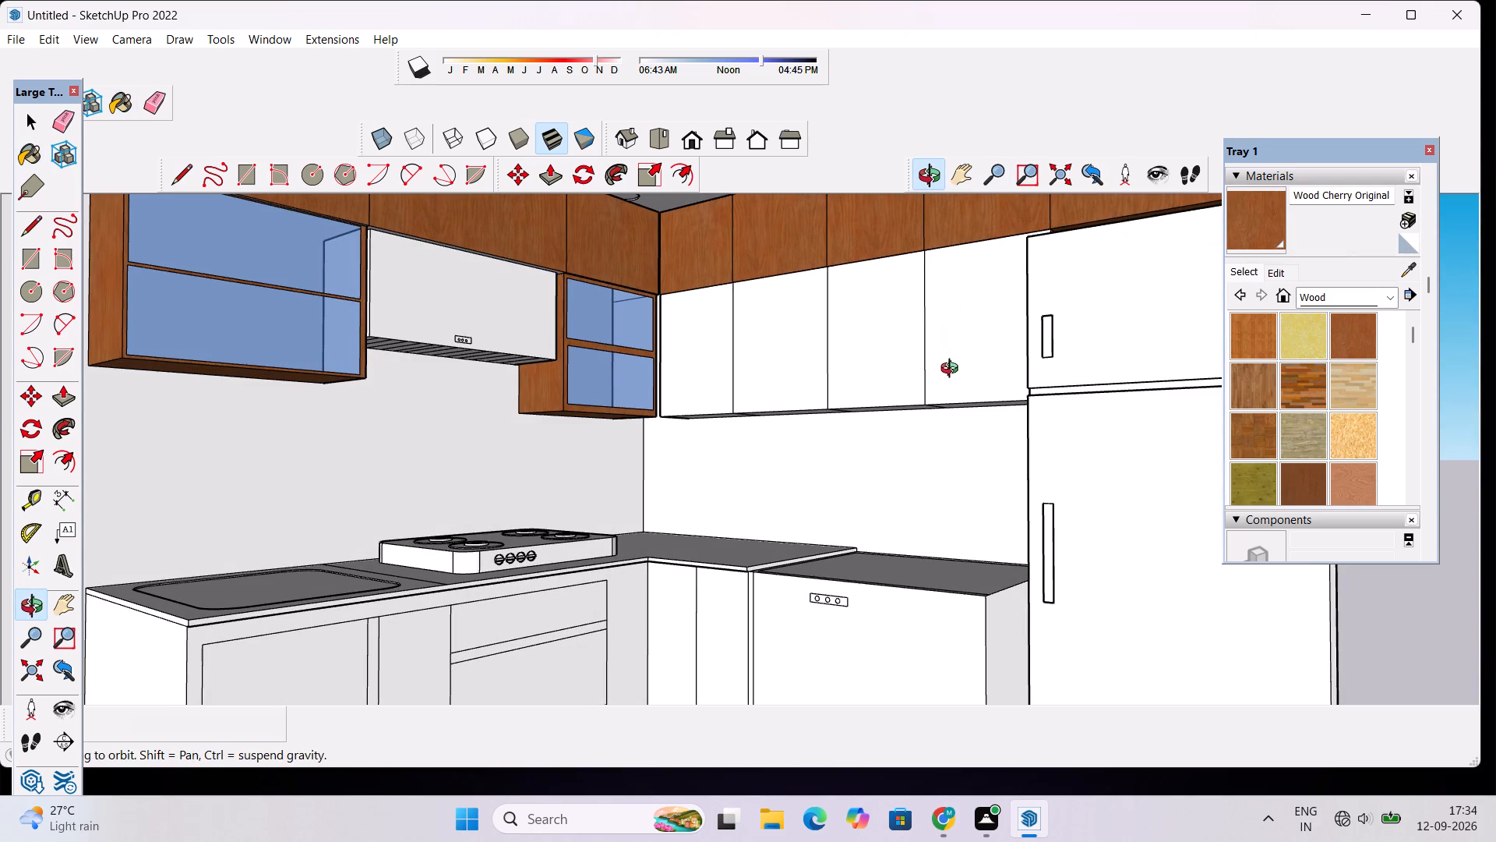
scroll(953, 372, "down", 4)
left_click_drag(898, 408, 926, 298)
scroll(916, 362, "up", 5)
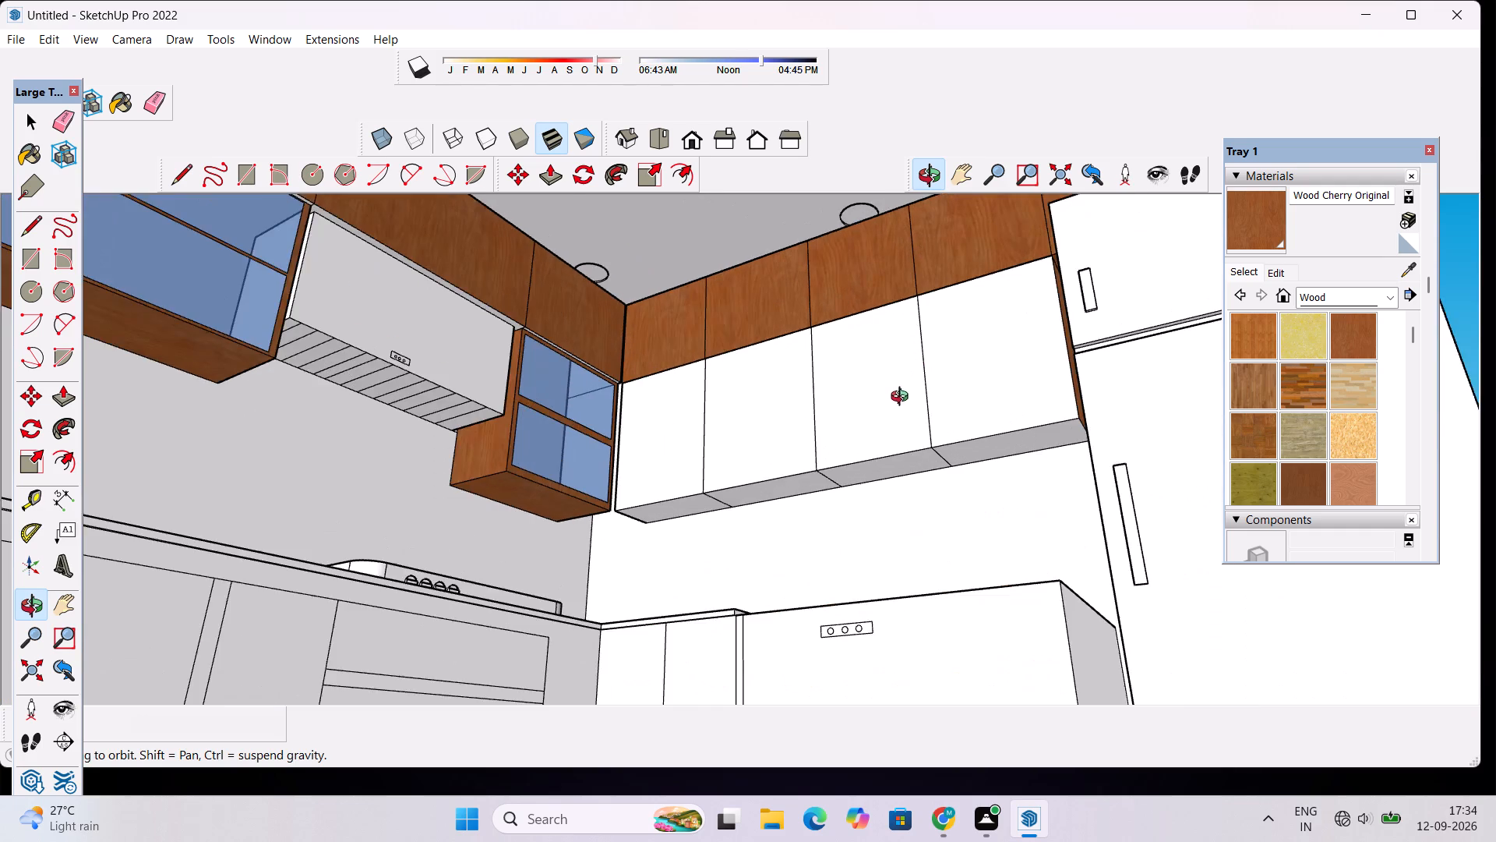
scroll(902, 401, "up", 3)
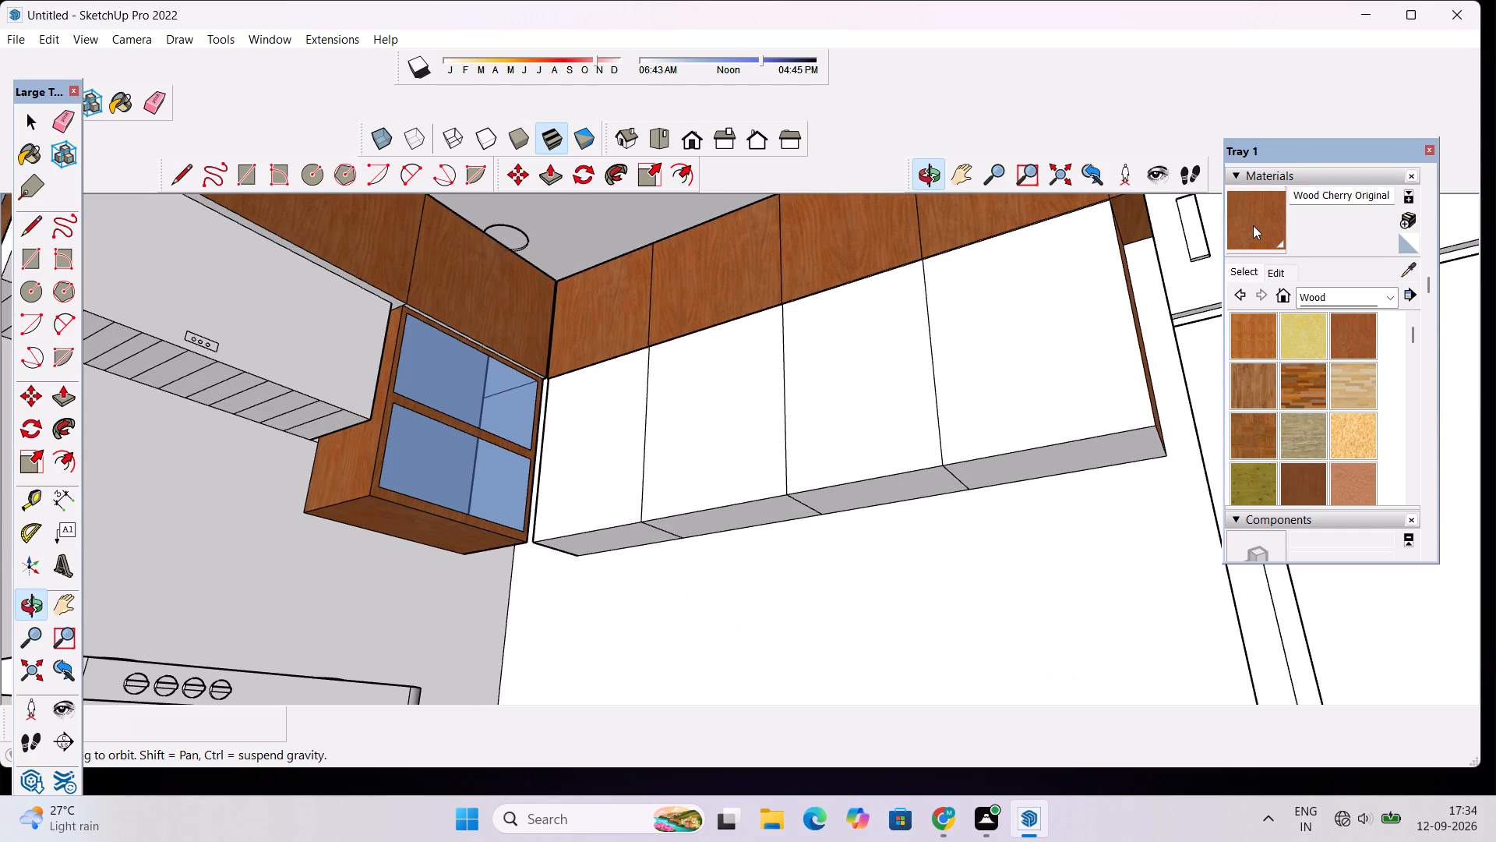
left_click(1253, 223)
left_click(1152, 433)
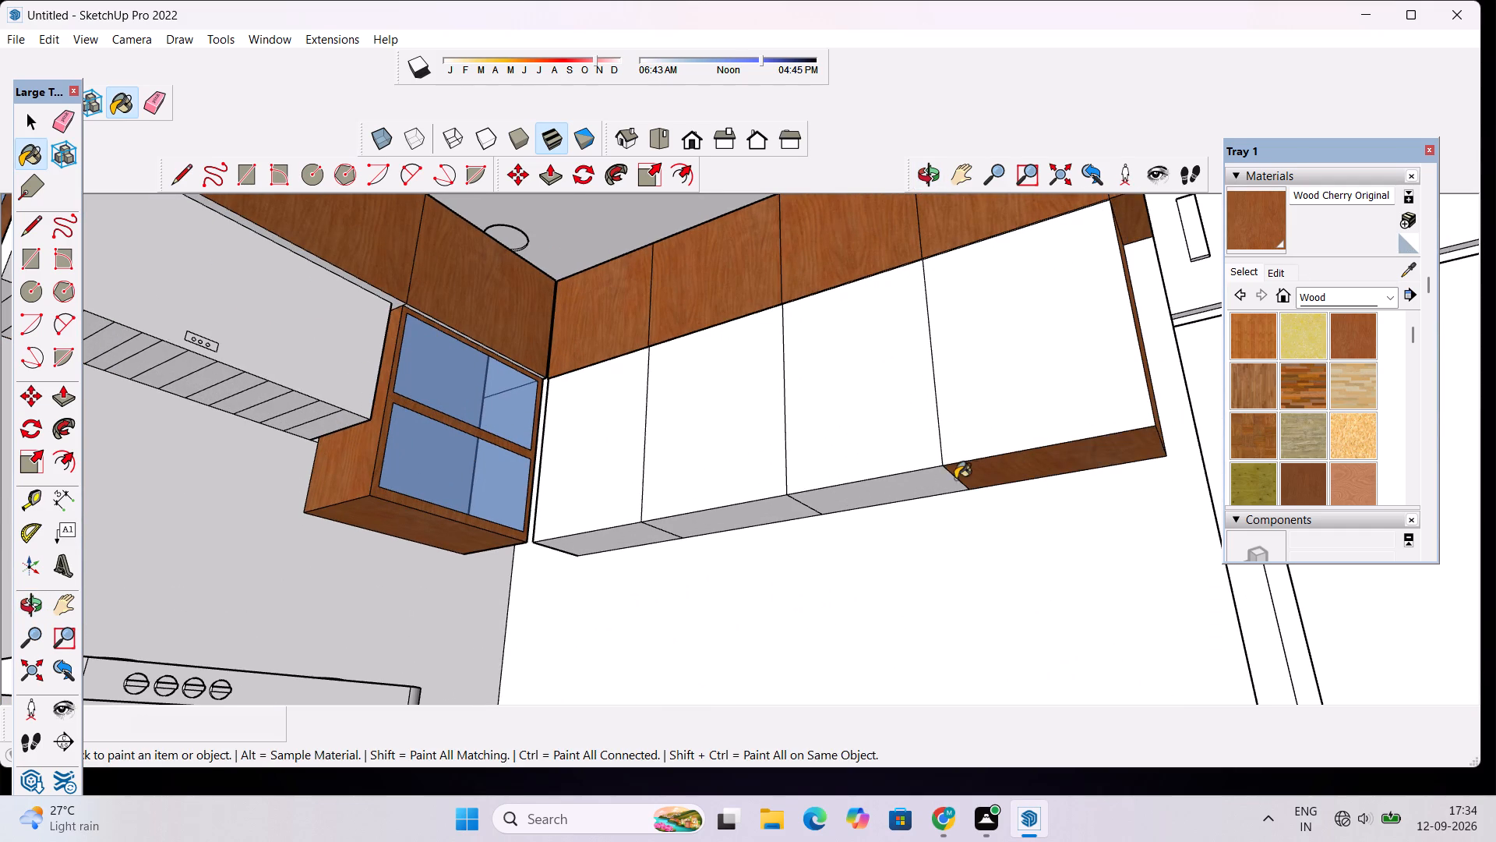
left_click(943, 479)
left_click(783, 507)
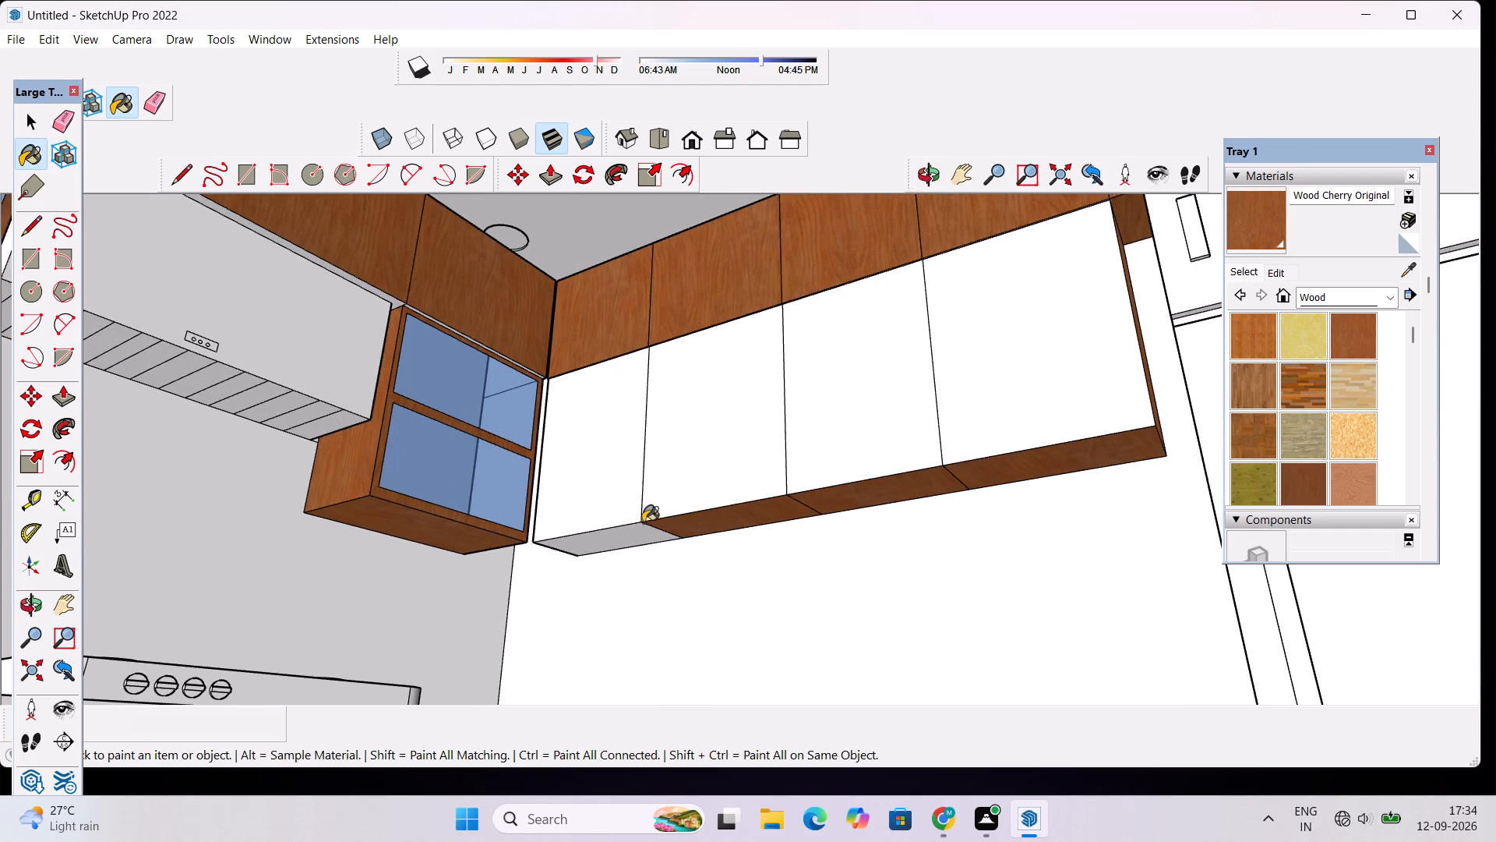
left_click(638, 529)
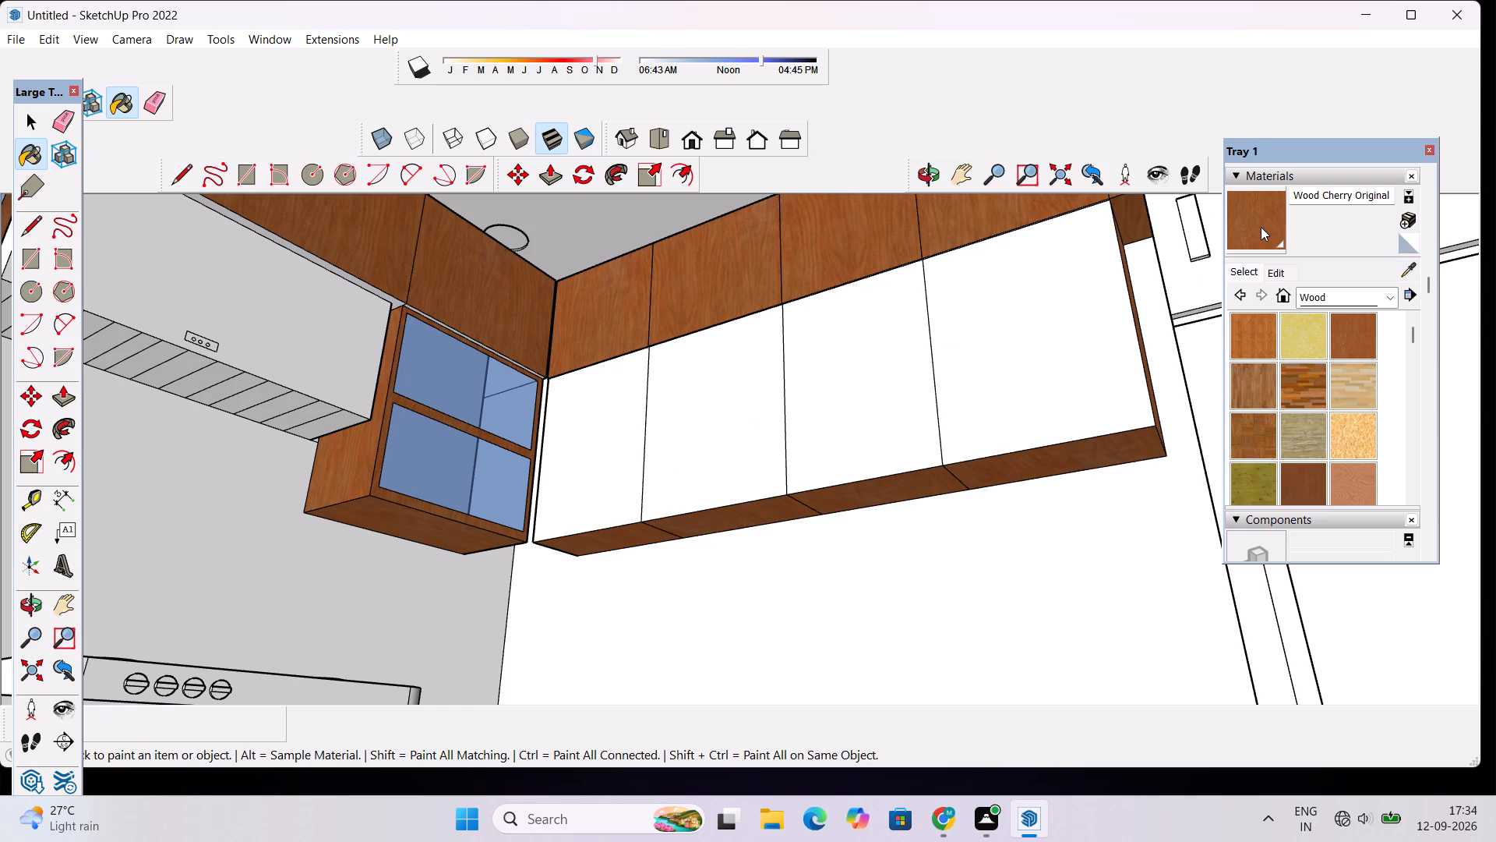
Draw a handle rectangle about 10 13/16" by 3 13/16" near the bottom of the refrigerator-wall top cabinet door nearest the corner.
left_click(930, 174)
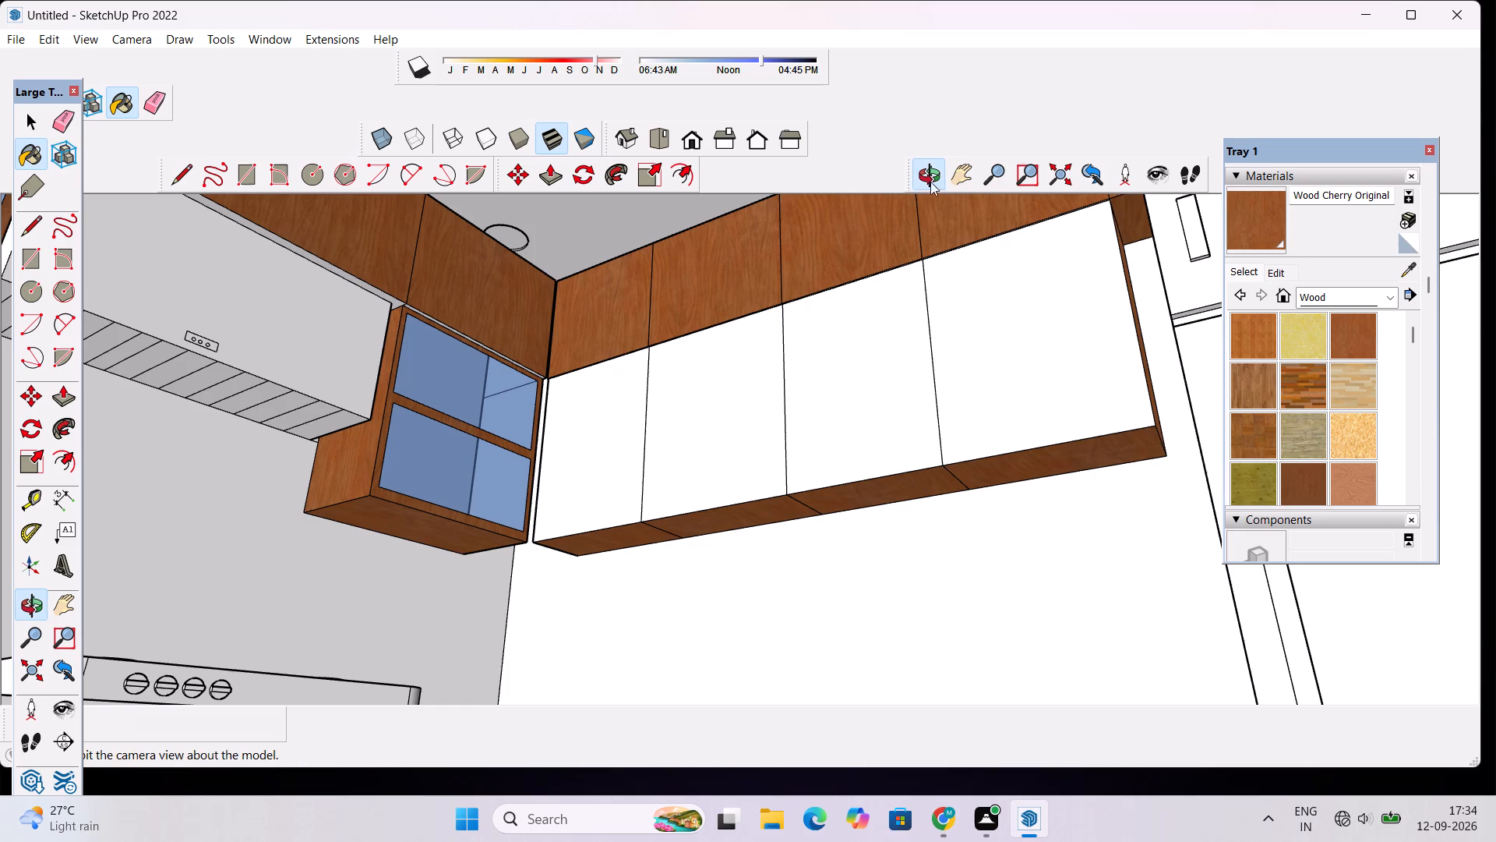
left_click_drag(940, 259, 956, 397)
scroll(956, 393, "down", 5)
left_click_drag(947, 343, 901, 396, "shift")
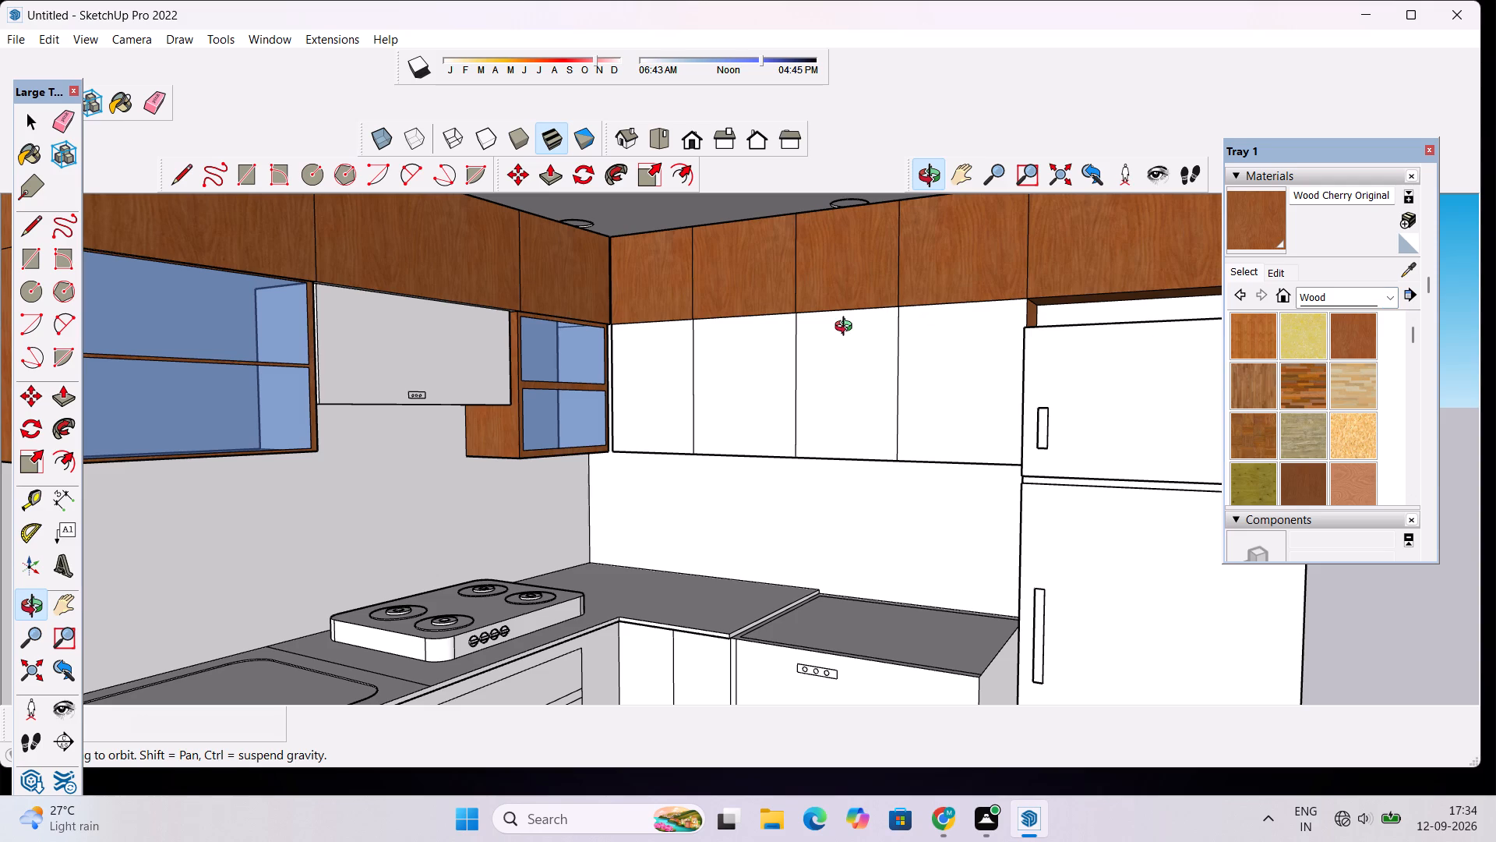
key("space")
key("r")
scroll(548, 324, "down", 2)
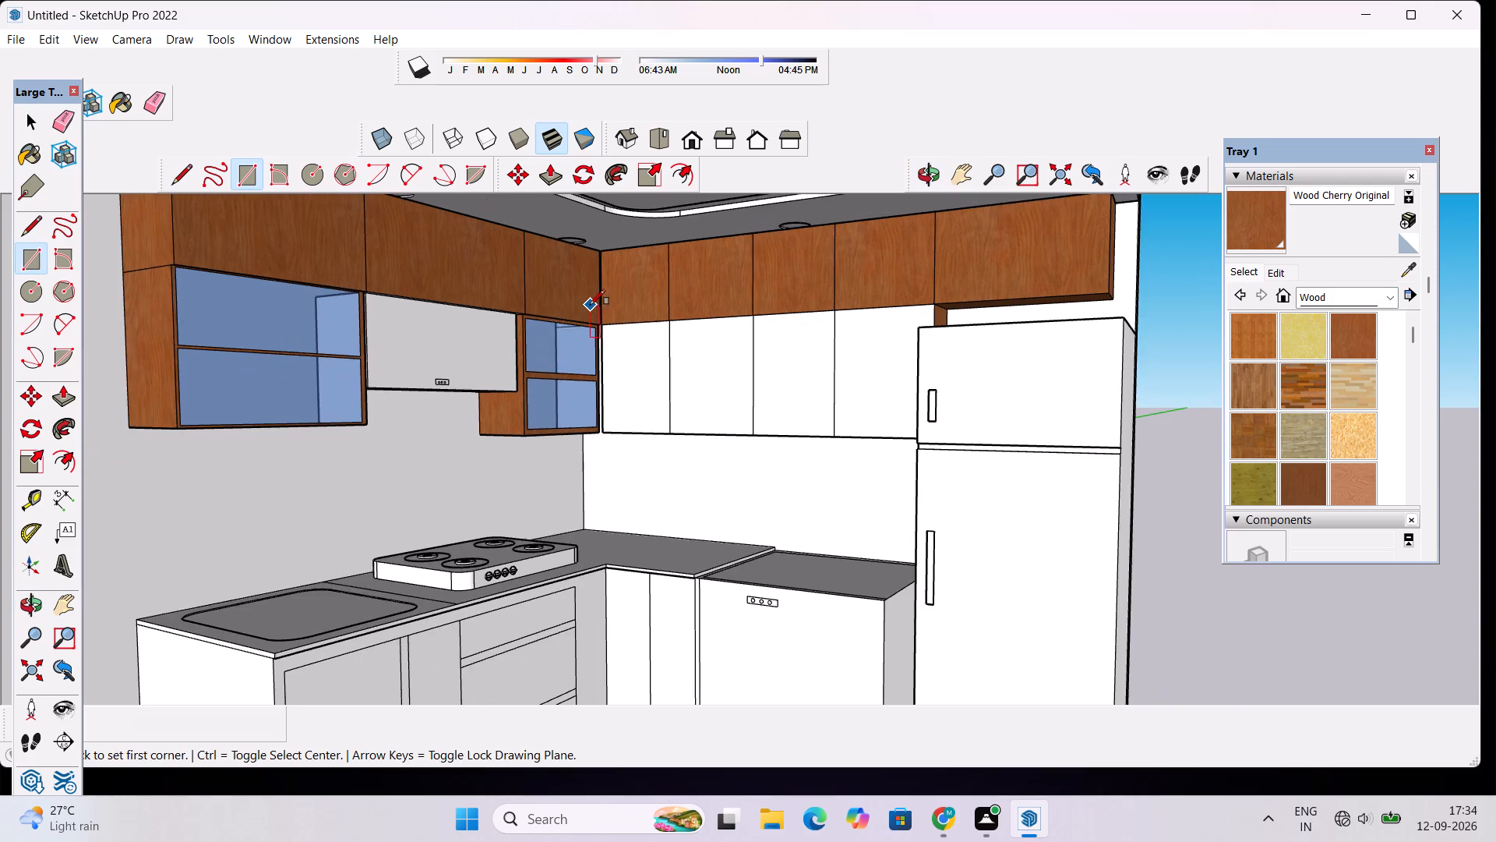
scroll(590, 305, "up", 12)
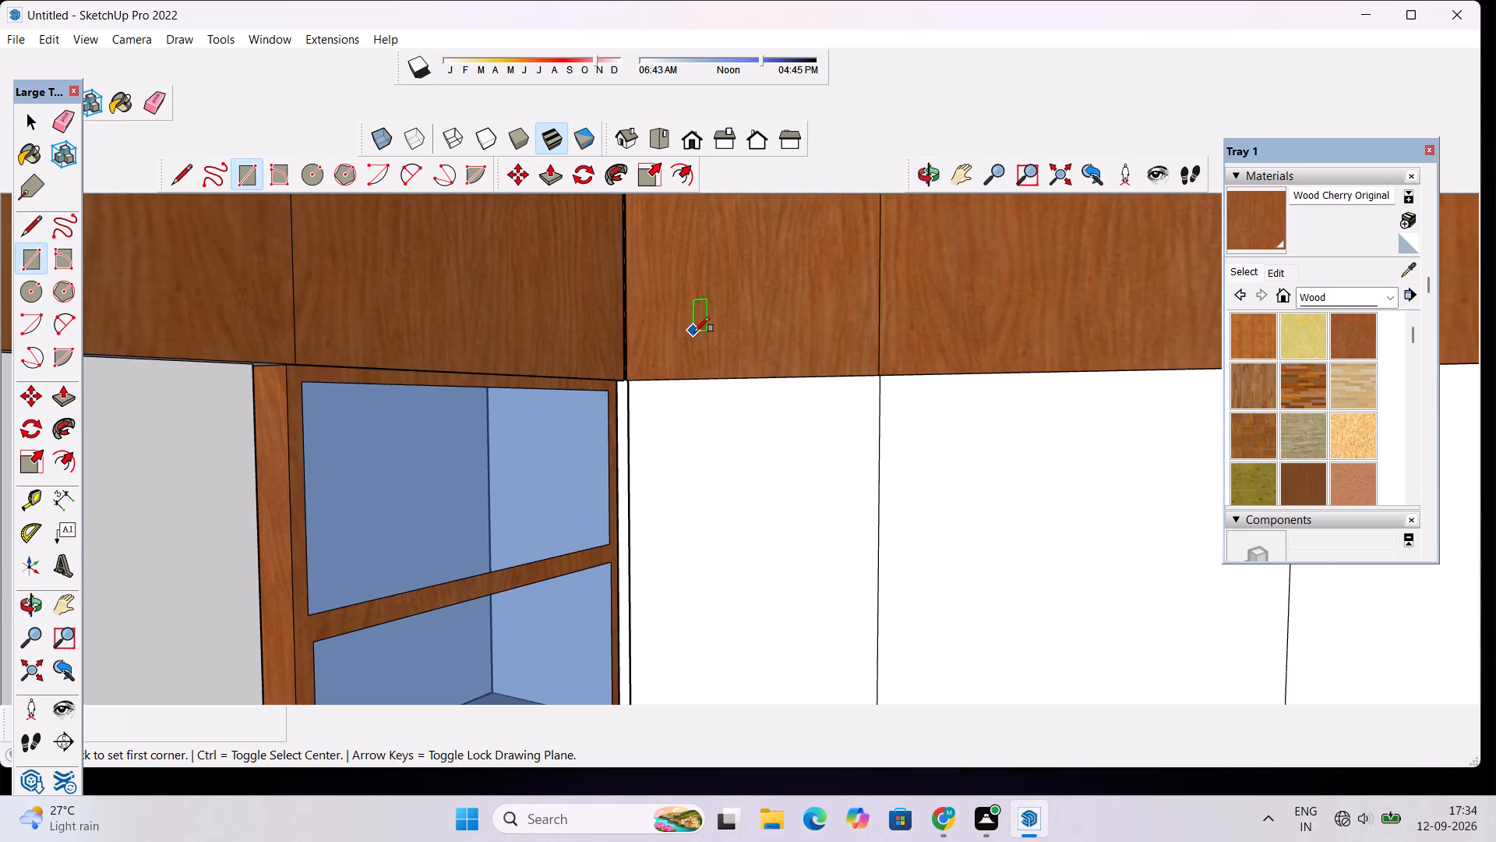
left_click(697, 341)
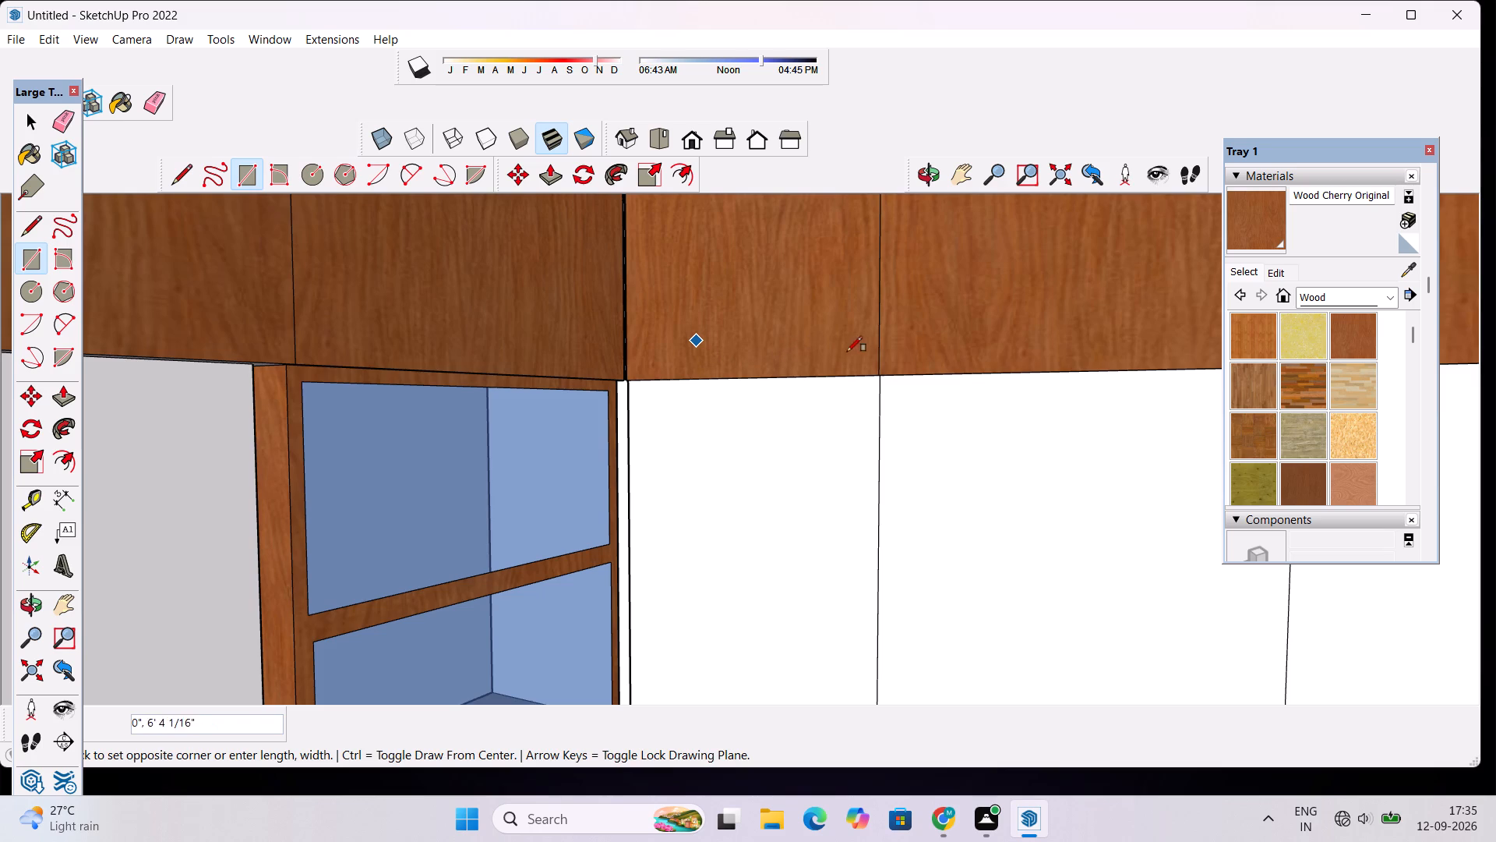
left_click(745, 359)
key("space")
Copy the handle rectangle along the row onto the next three top cabinet doors toward the refrigerator.
scroll(745, 359, "down", 8)
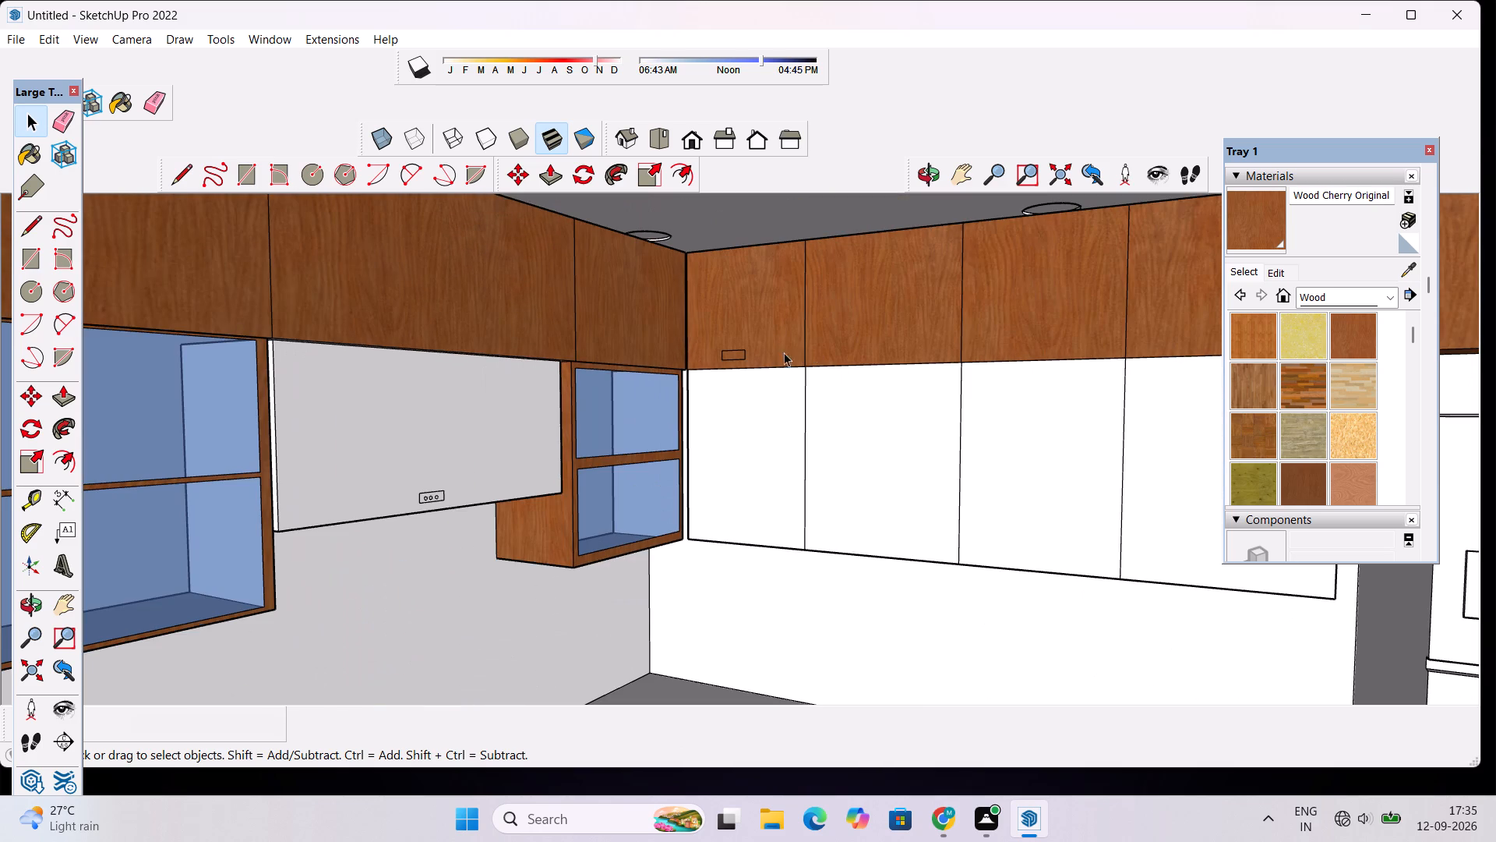
key("space")
scroll(734, 356, "up", 4)
double_click(734, 356)
key("m")
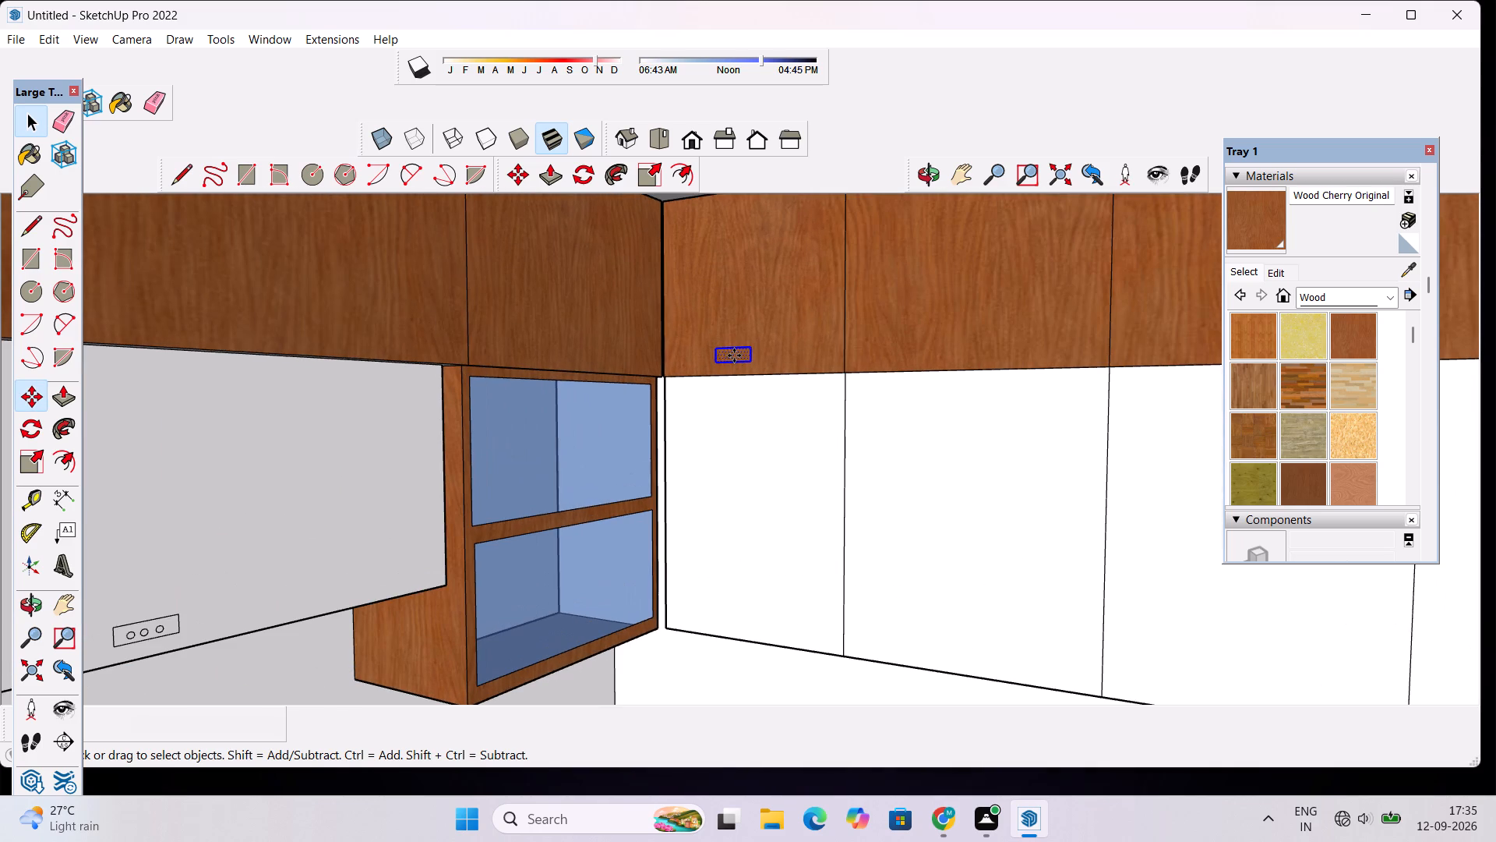
left_click(734, 356)
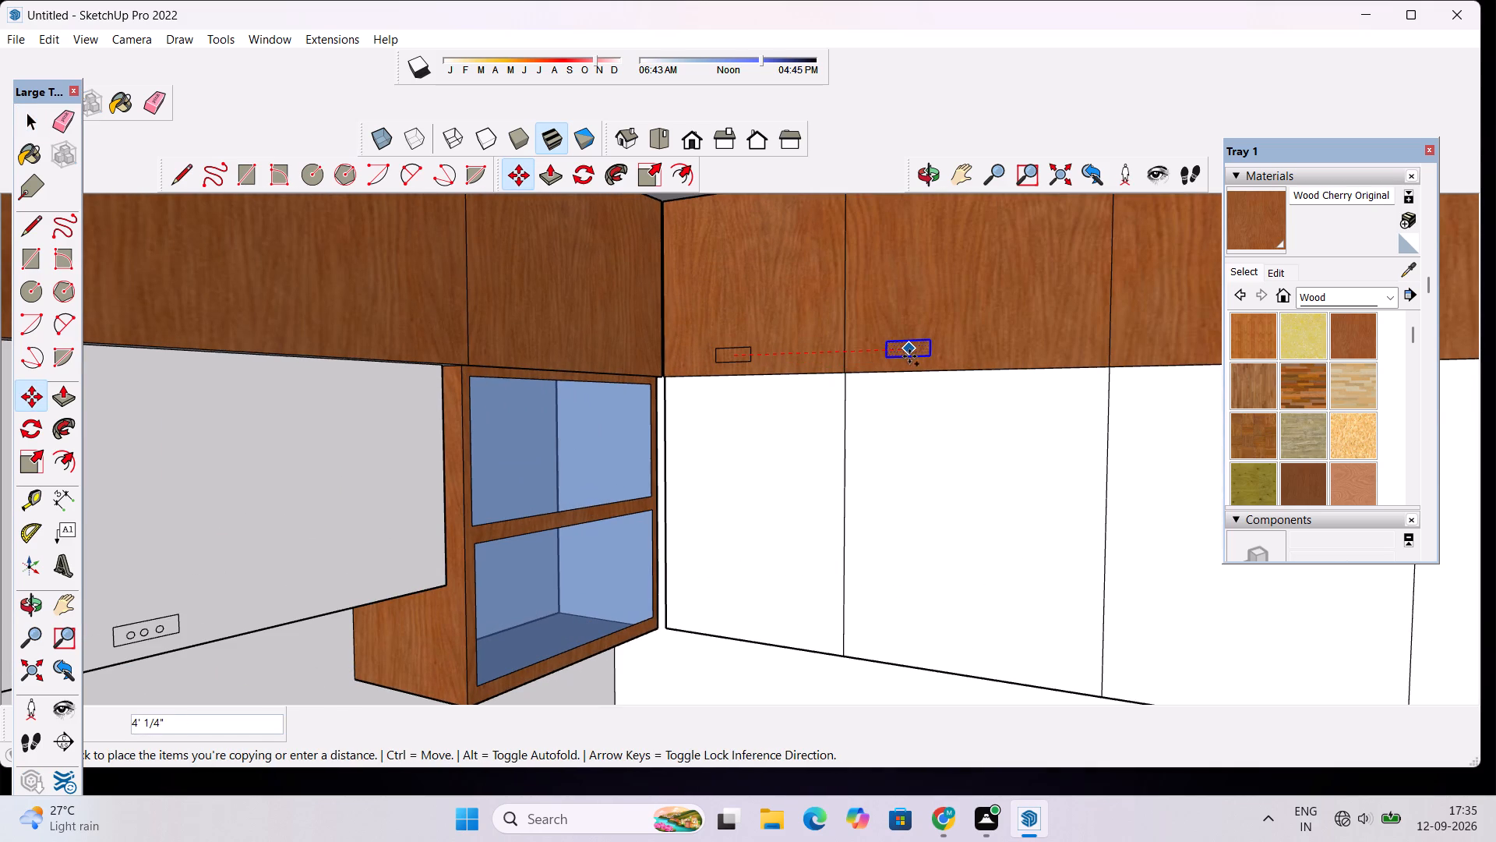
left_click(944, 358)
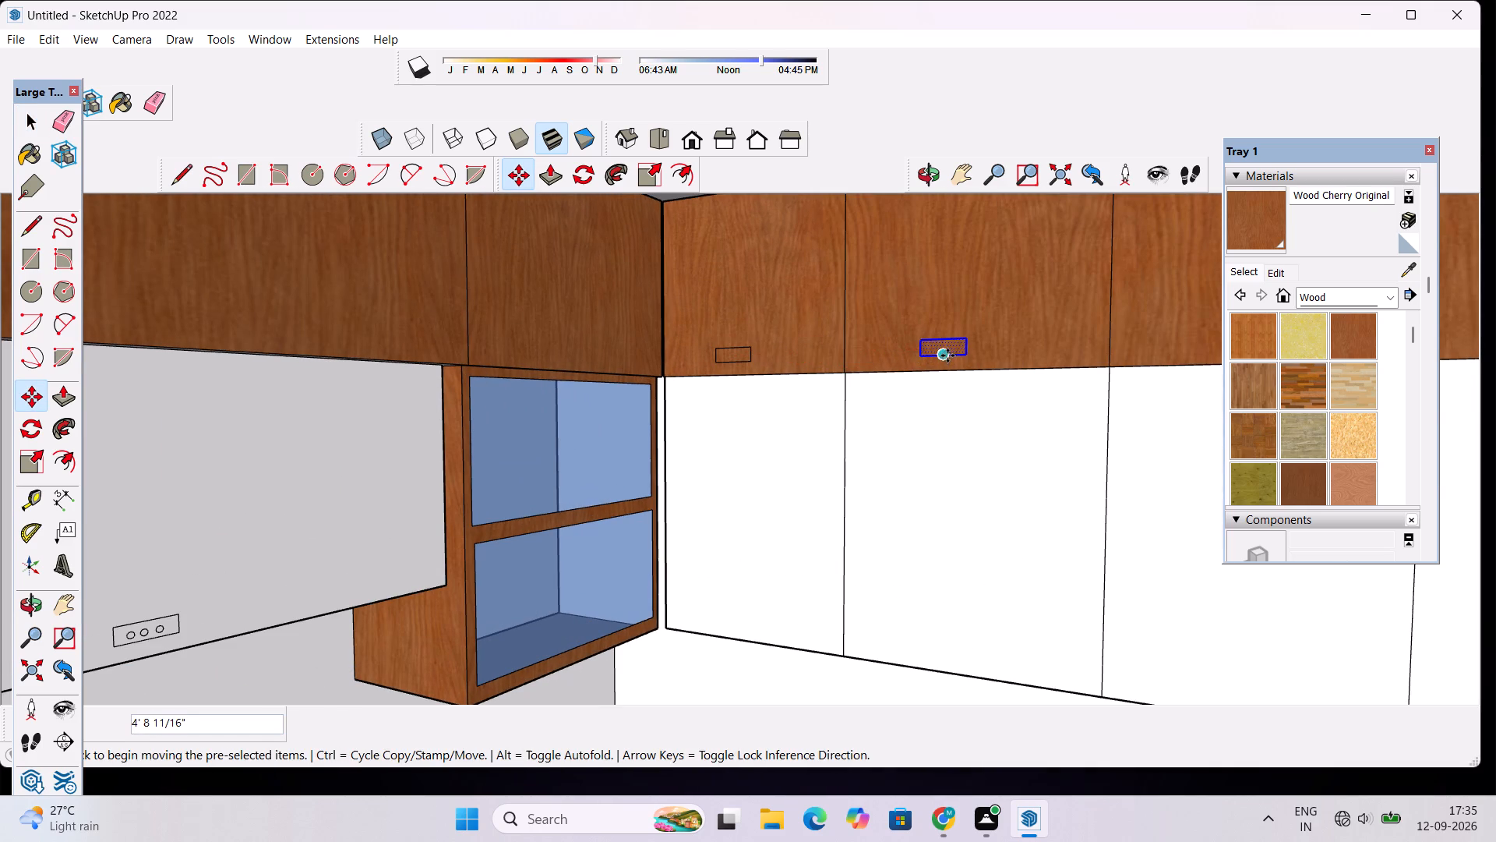
left_click(947, 356)
scroll(990, 355, "down", 10)
scroll(1079, 351, "up", 2)
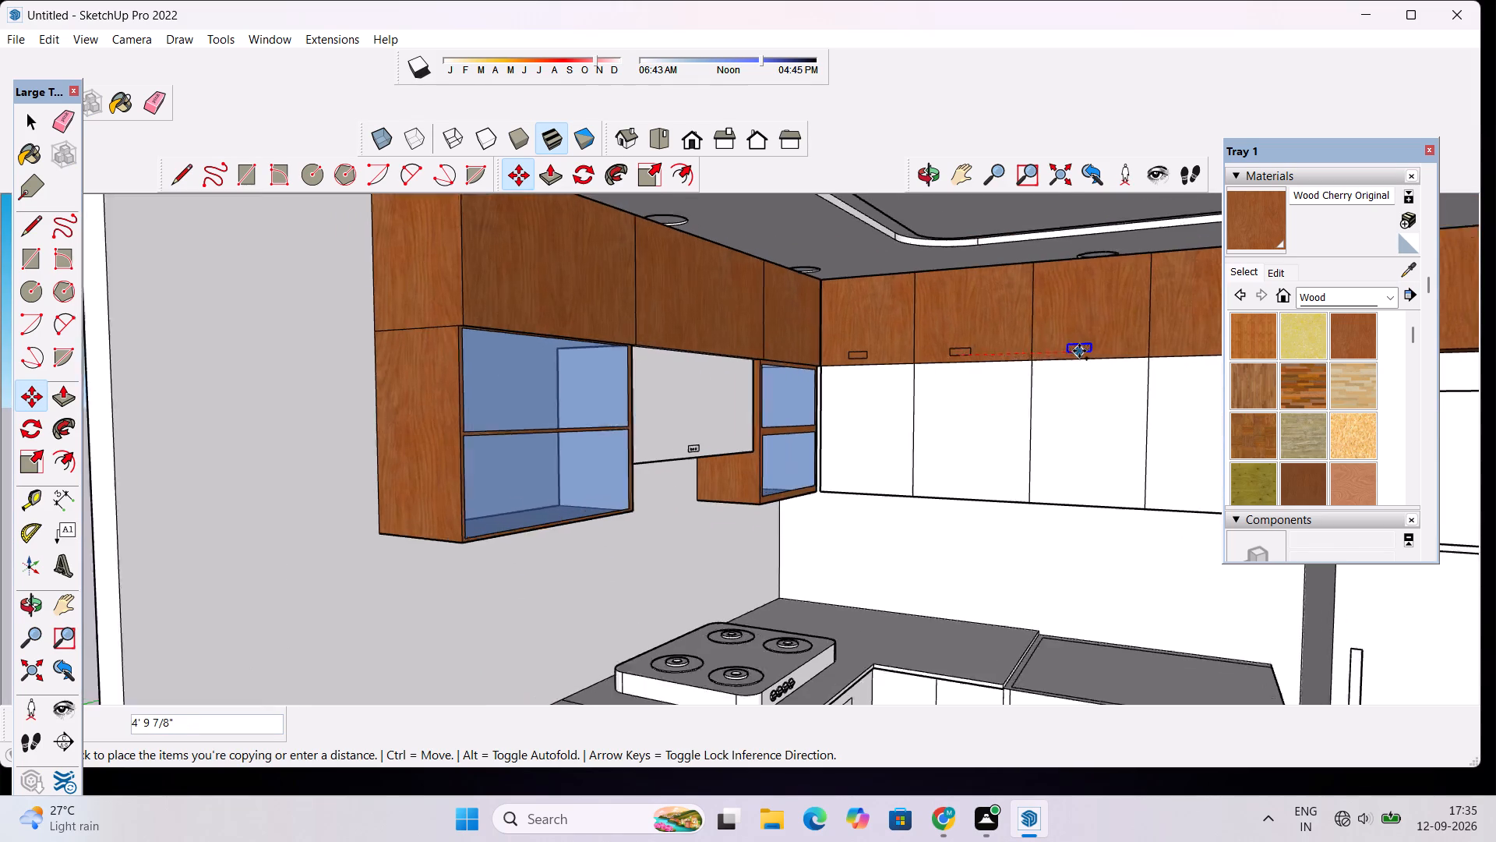
scroll(1079, 351, "up", 2)
left_click(1080, 351)
scroll(1080, 351, "down", 9)
left_click(1080, 351)
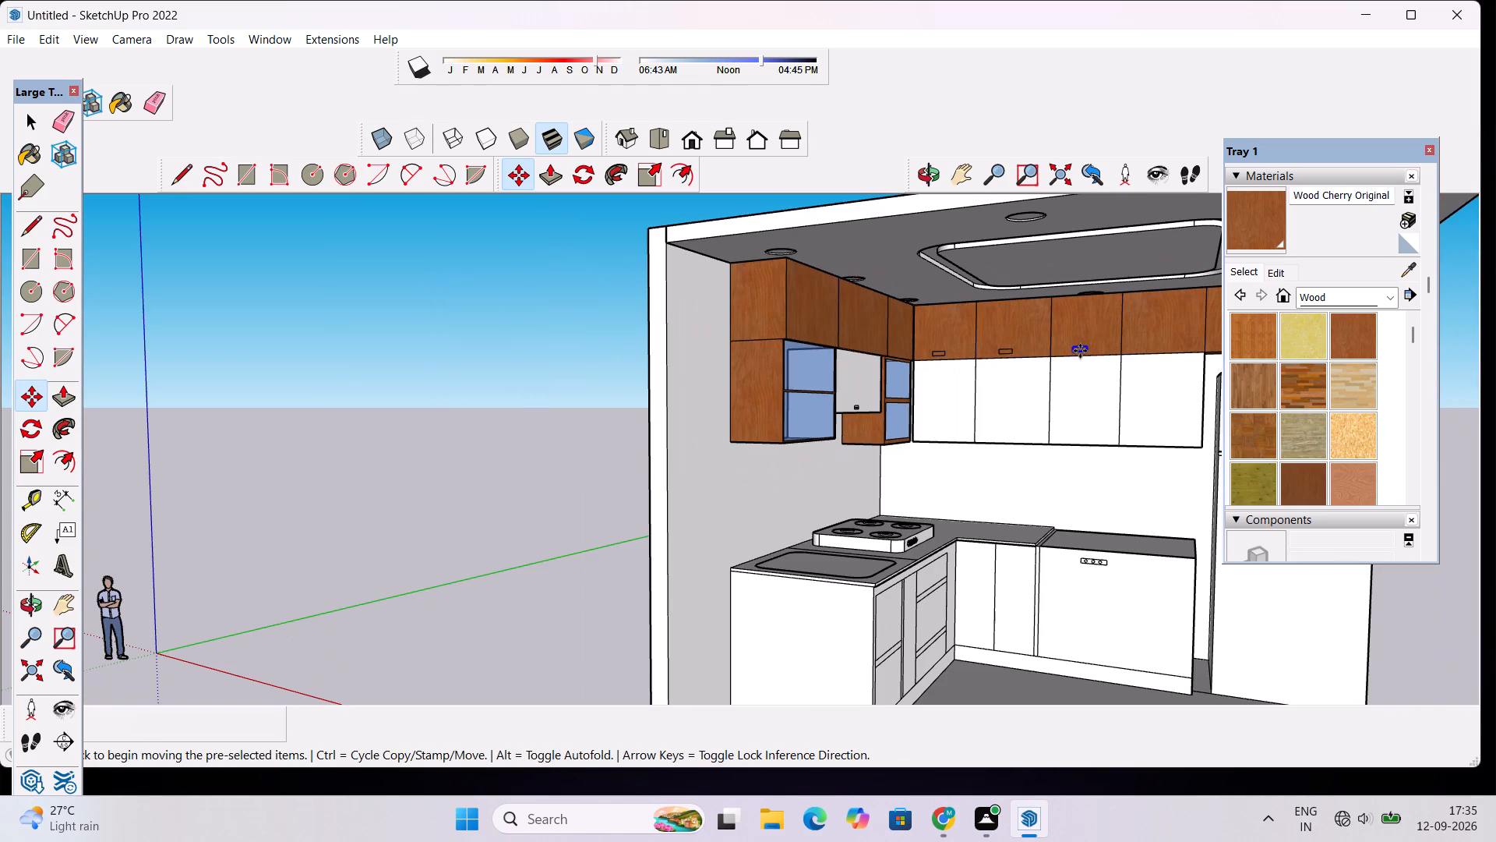
scroll(1175, 349, "up", 8)
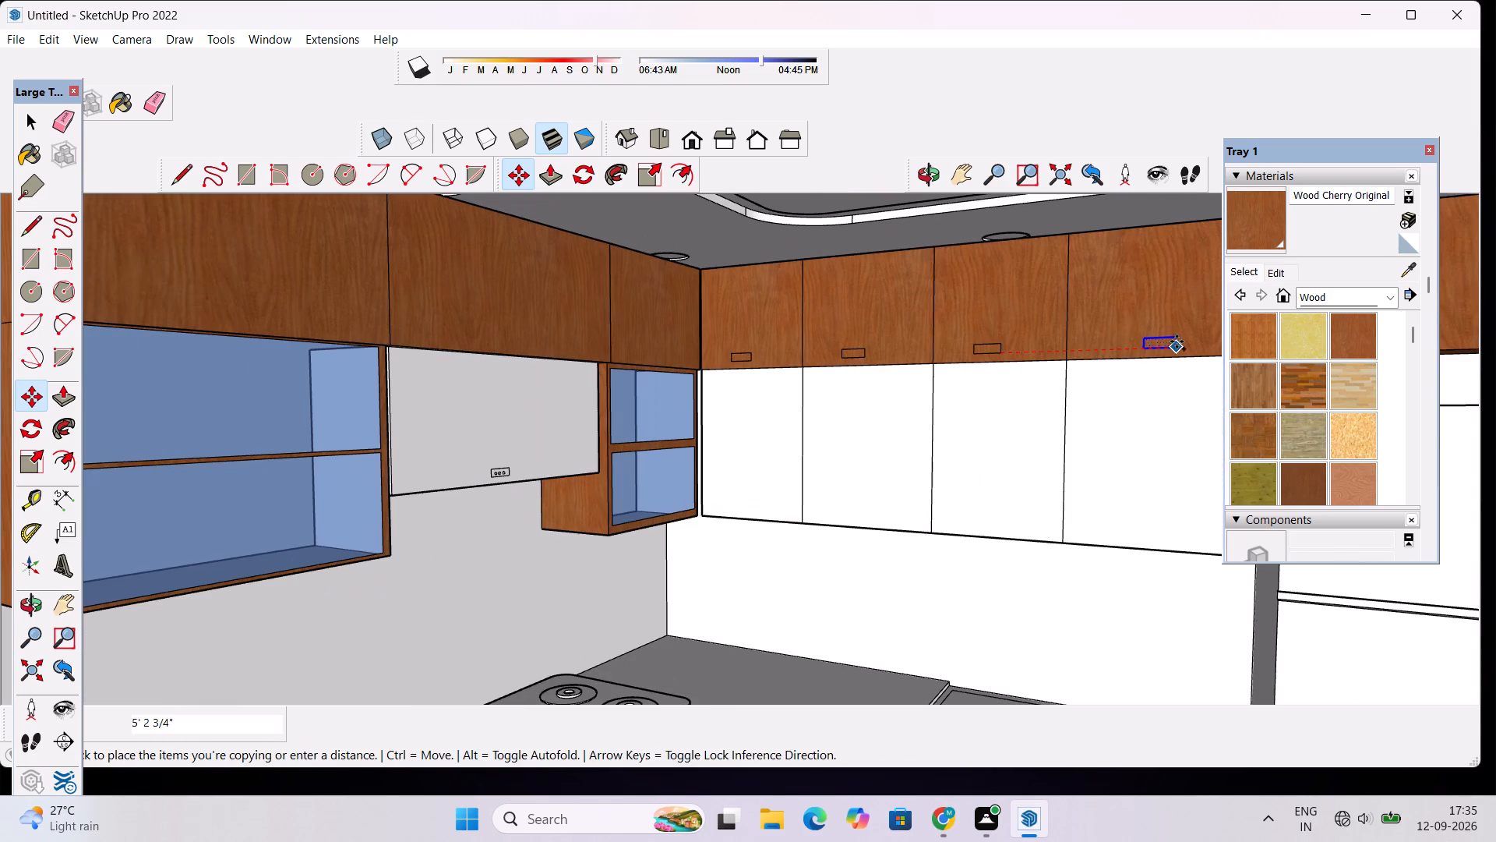
left_click(1177, 341)
Draw a handle rectangle about 1' 1 3/4" by 2 11/16" on the top cabinet door above the small glass cabinet.
scroll(1043, 345, "down", 6)
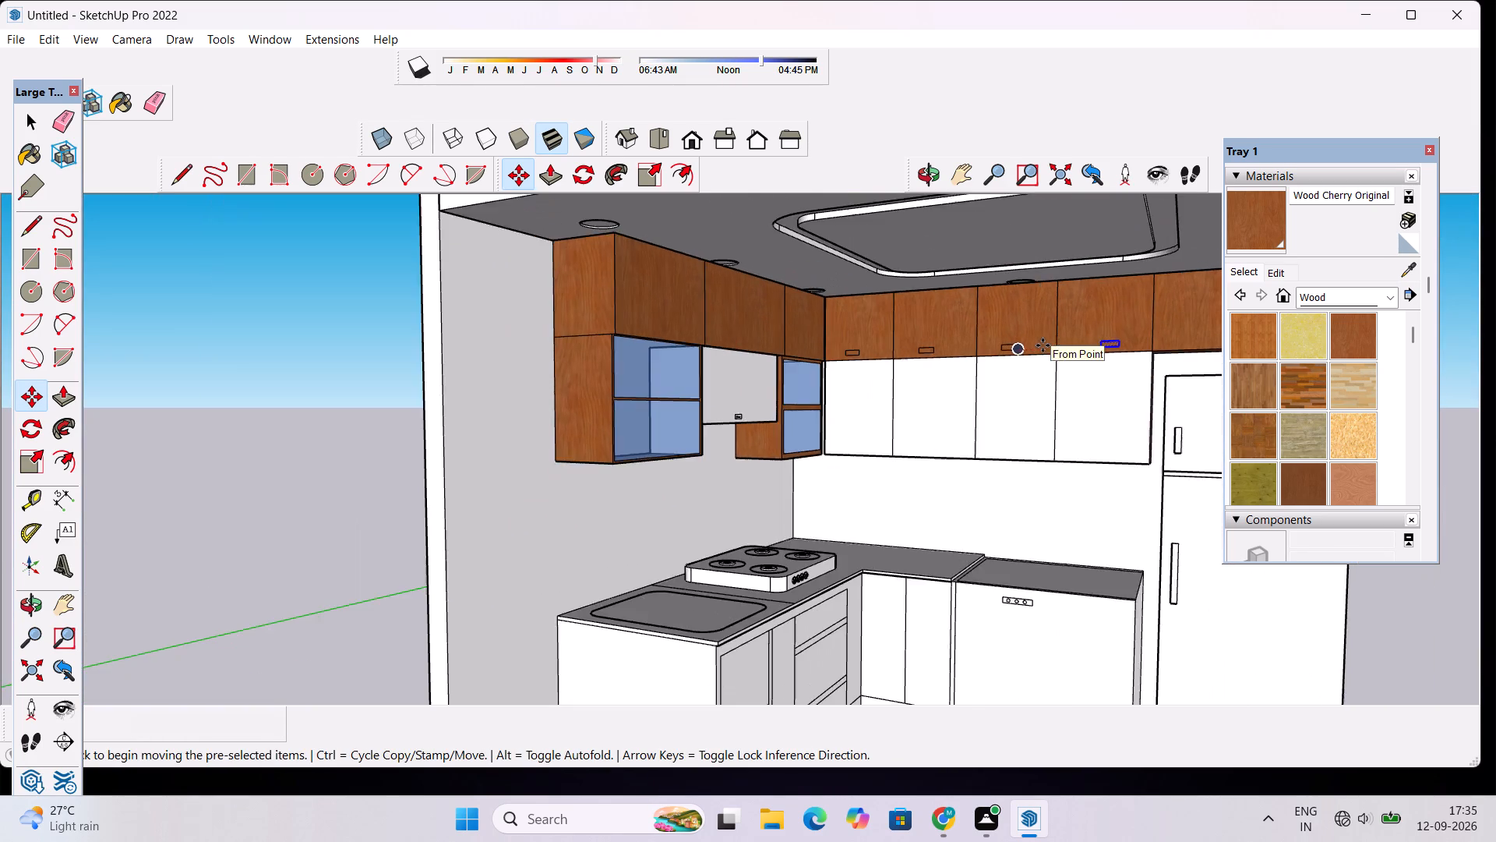
scroll(1043, 345, "down", 4)
scroll(1190, 343, "up", 3)
scroll(782, 352, "up", 6)
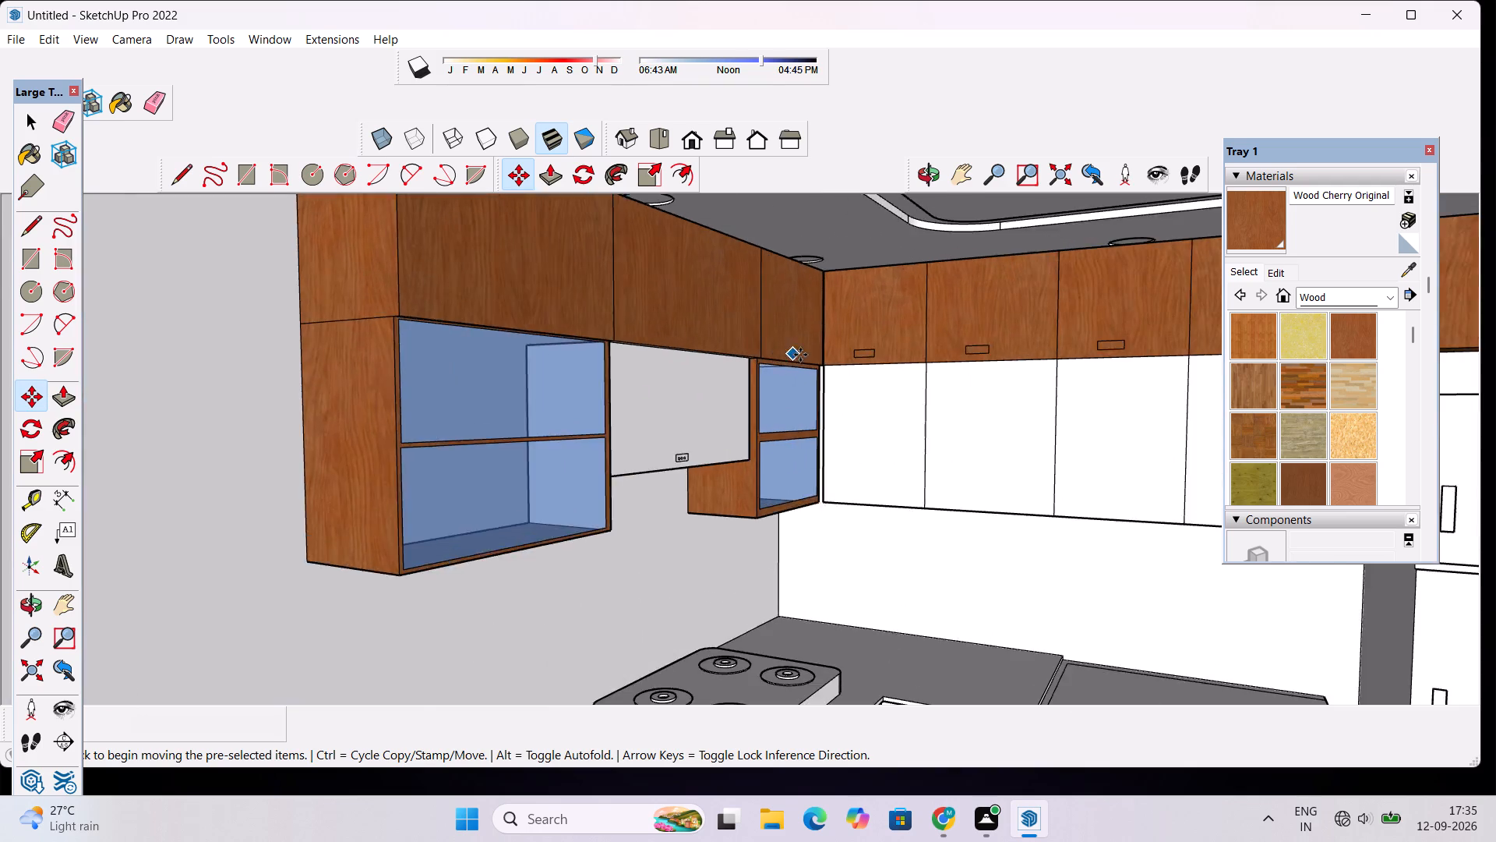
scroll(800, 355, "up", 3)
key("space")
scroll(817, 366, "up", 2)
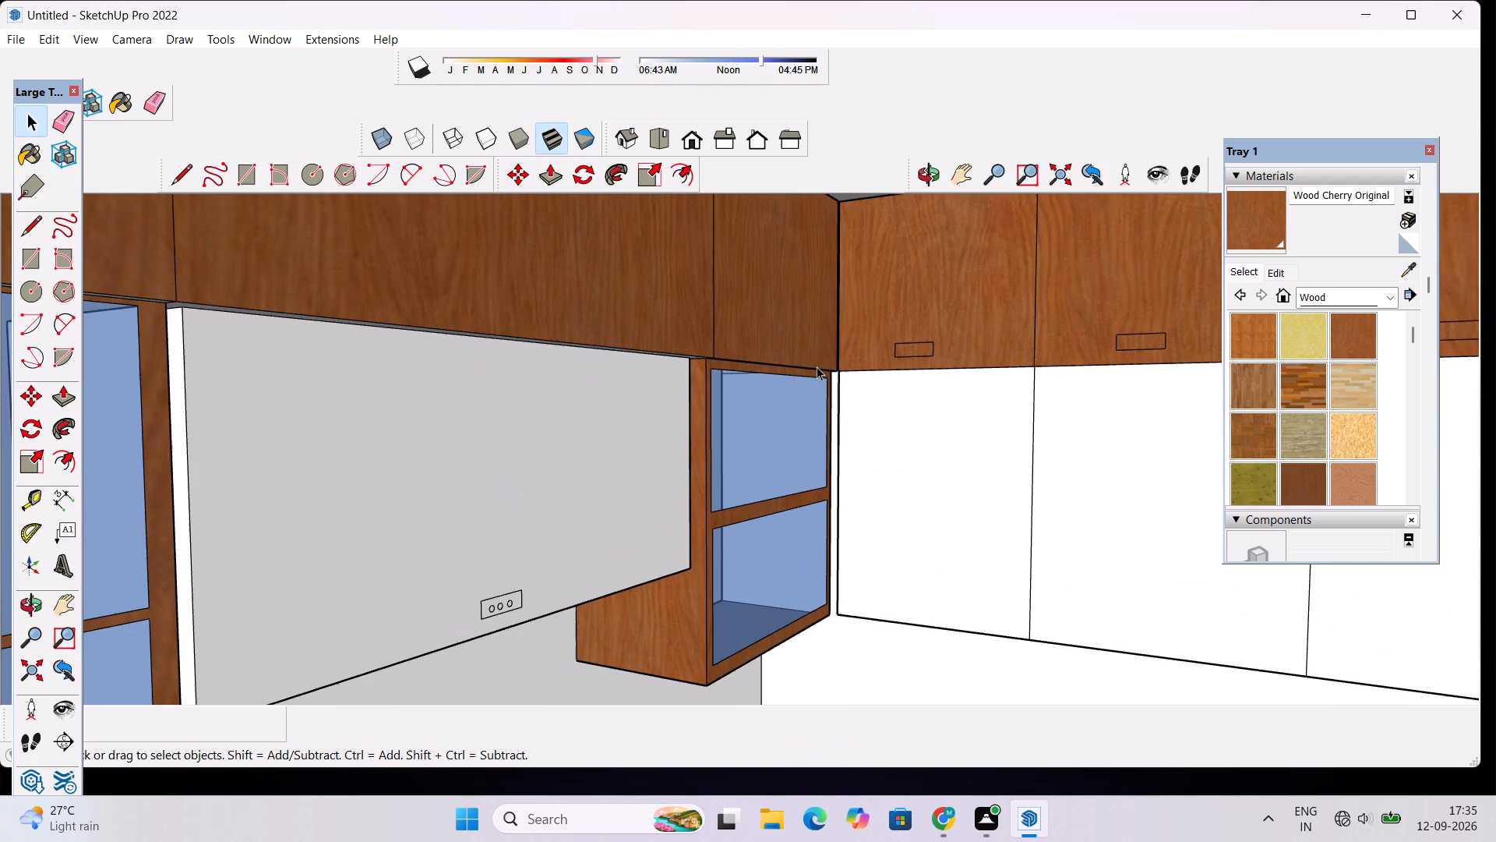
key("r")
scroll(809, 318, "up", 3)
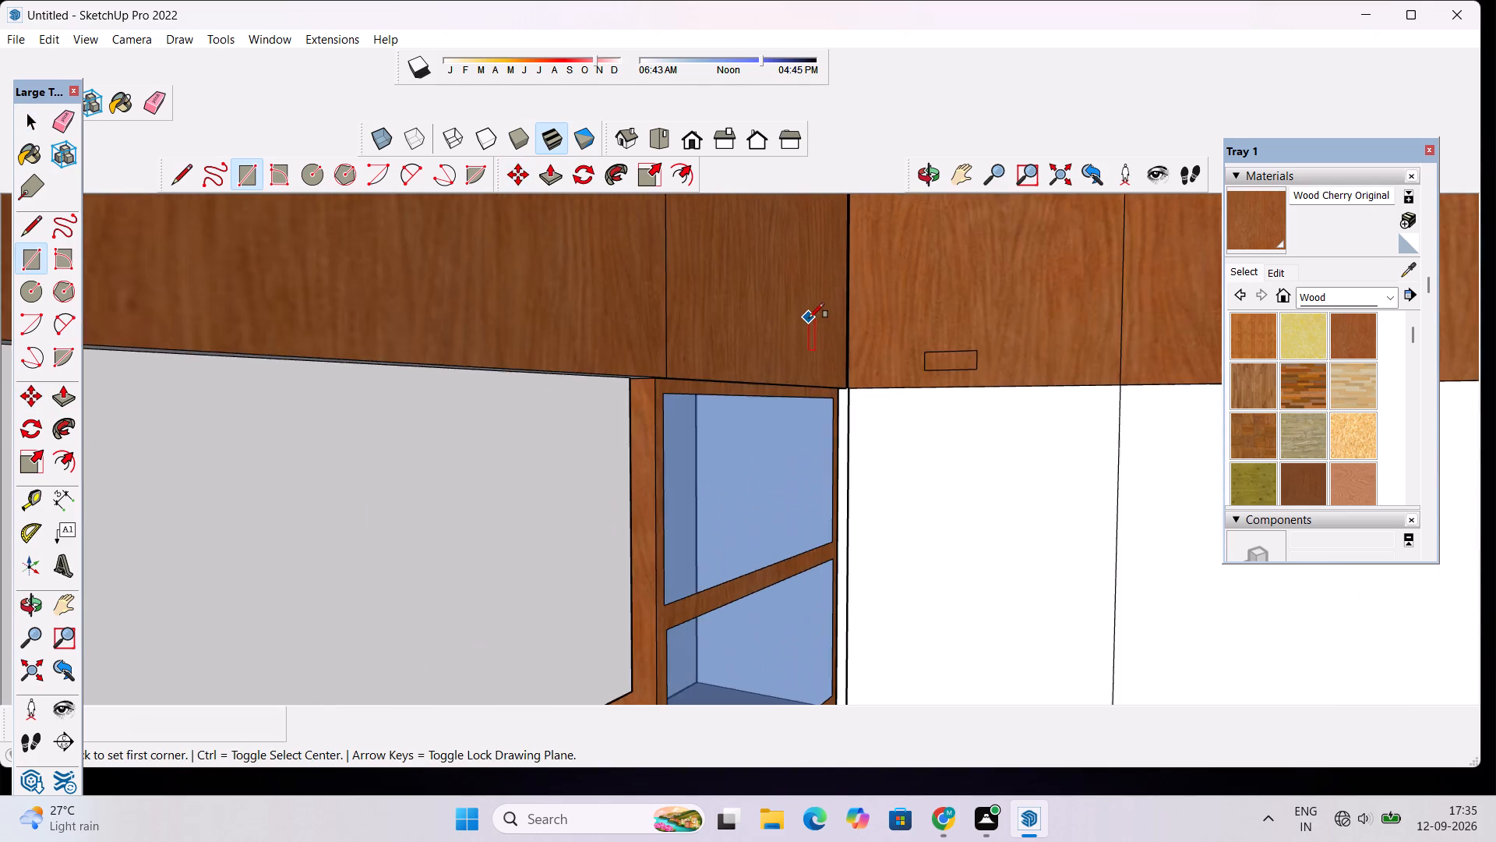
scroll(774, 337, "up", 3)
left_click(736, 353)
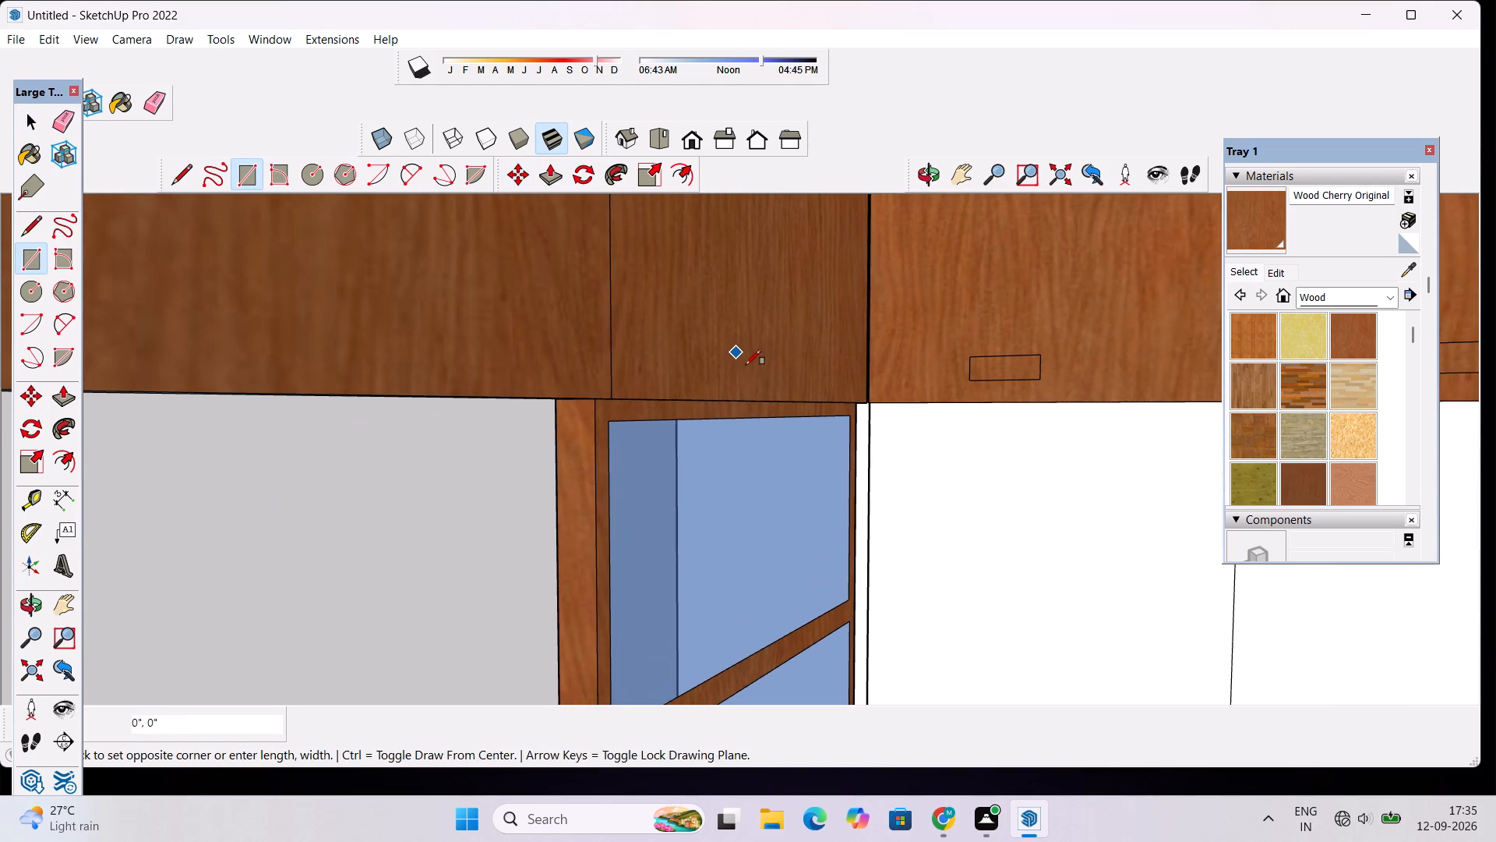
left_click(785, 379)
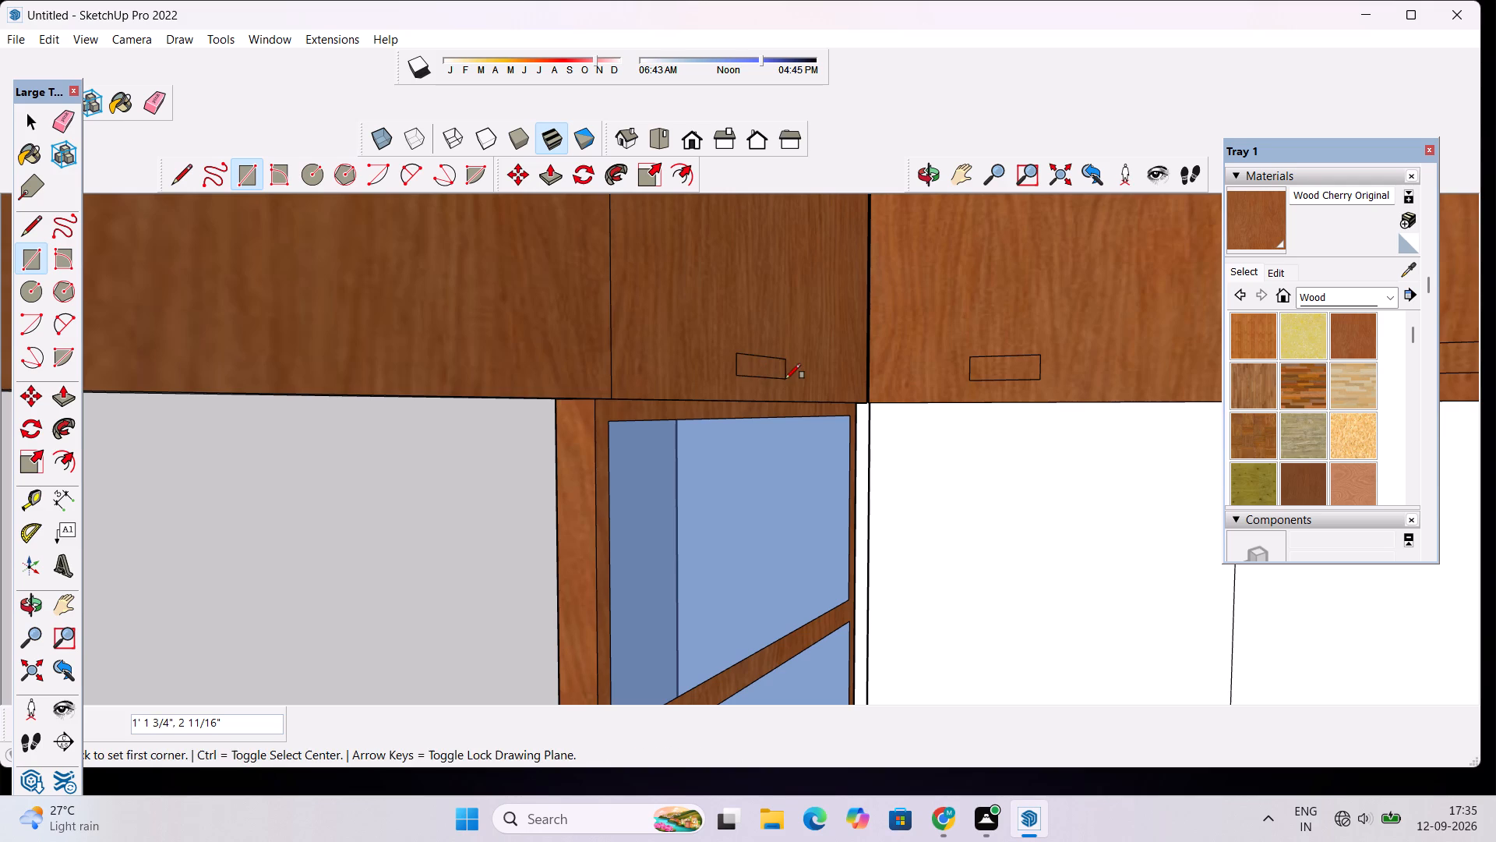
Copy that handle rectangle onto the top cabinet doors above the range hood and above the large glass cabinet.
key("space")
triple_click(778, 369)
left_click(986, 515)
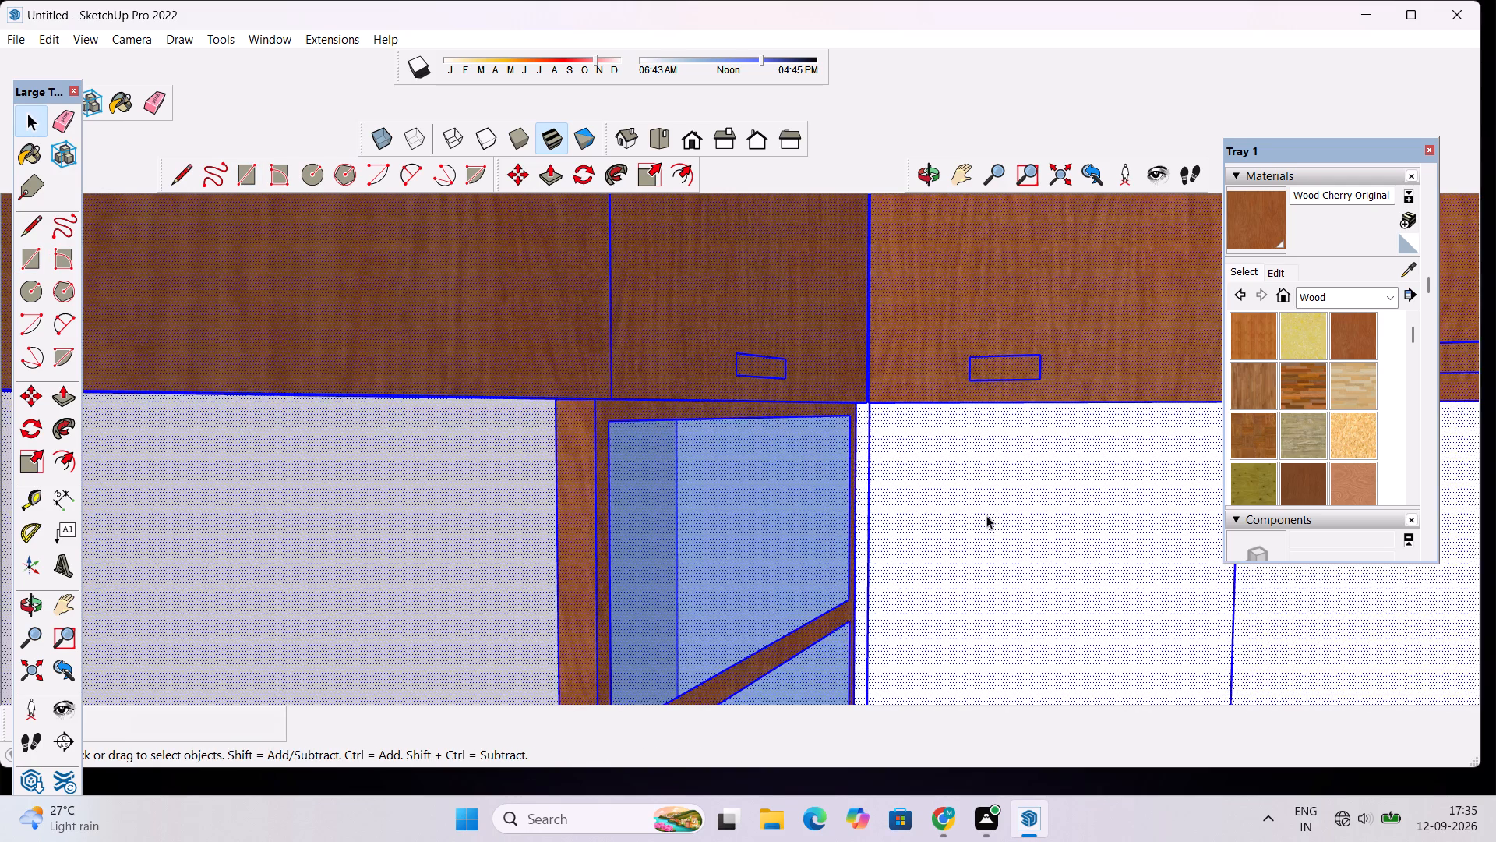
double_click(774, 373)
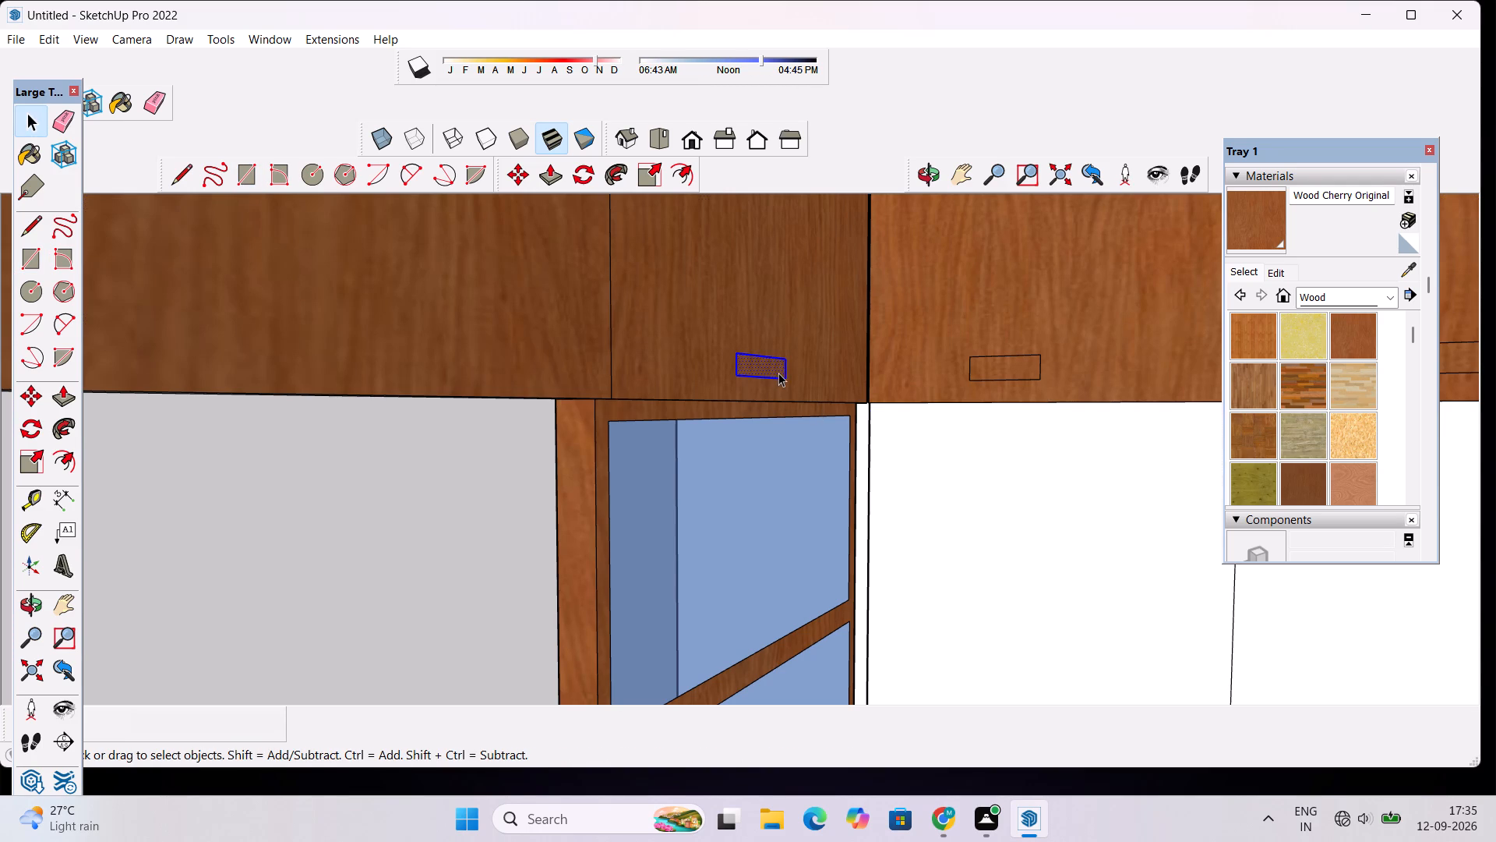
key("m")
scroll(766, 370, "down", 3)
left_click(743, 363)
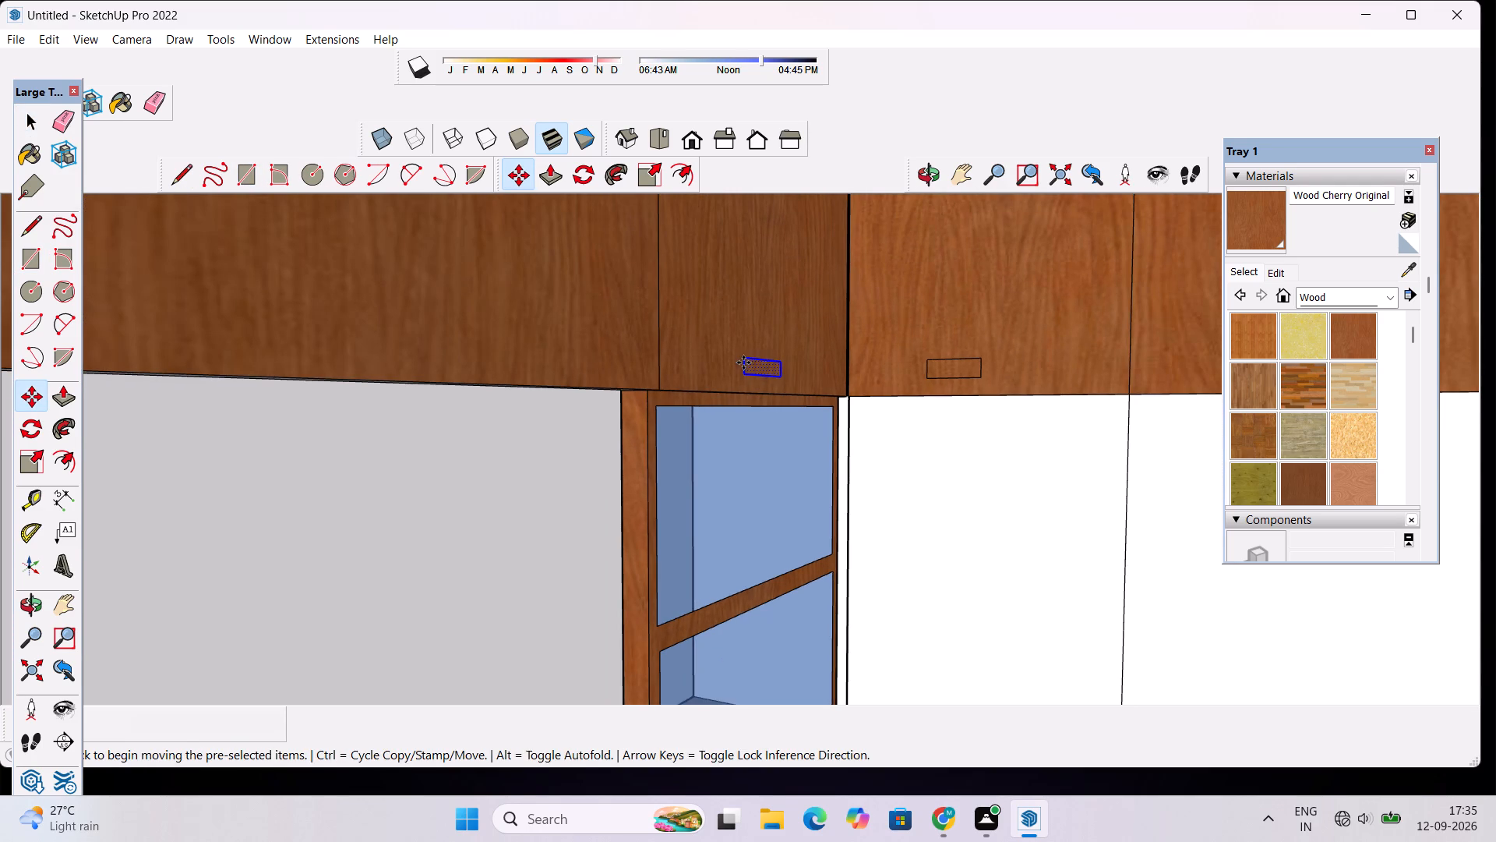
scroll(721, 363, "down", 7)
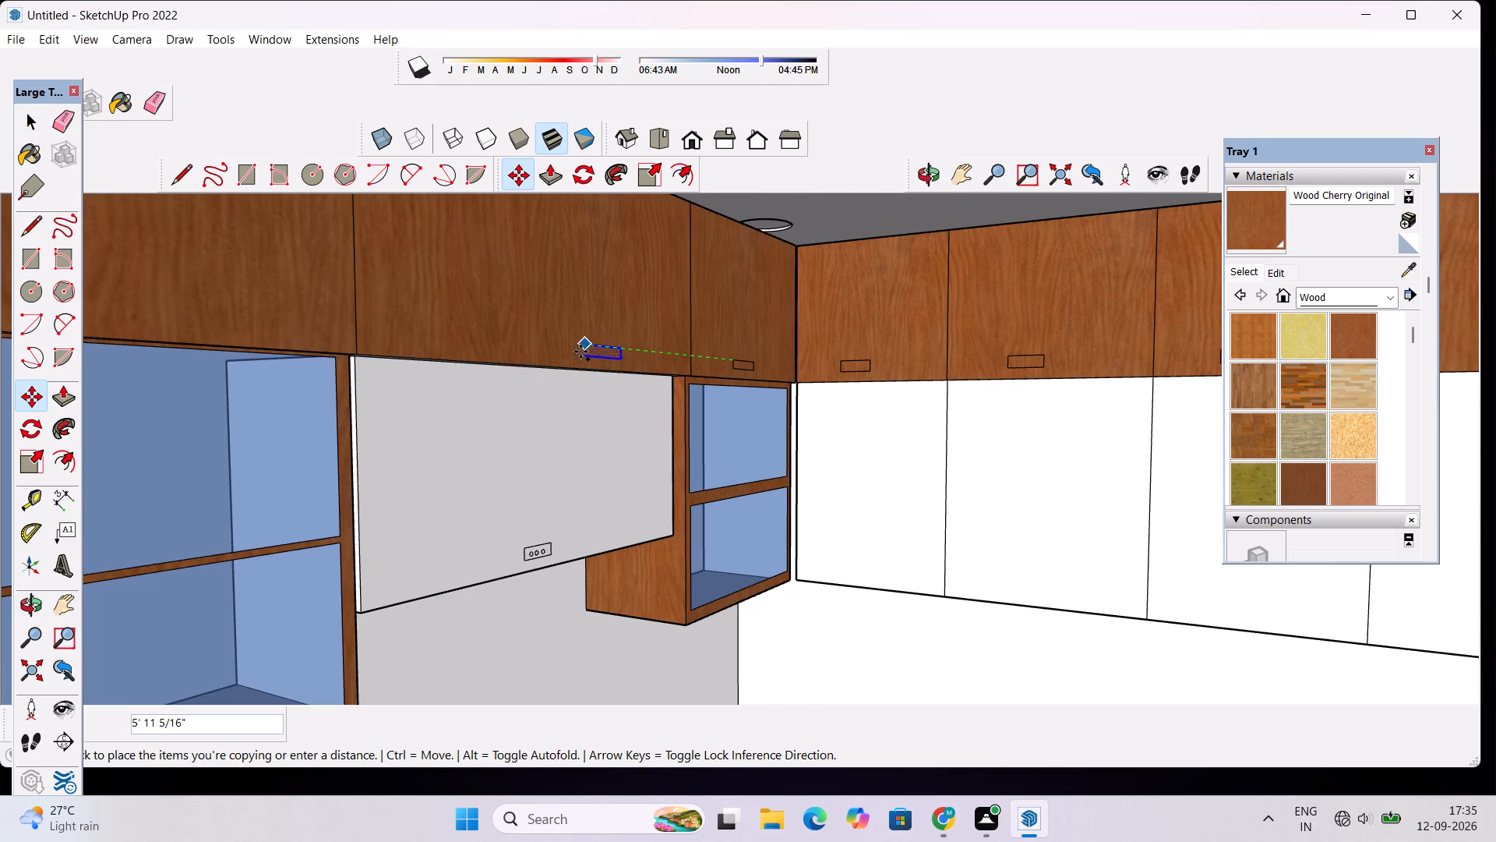
left_click(541, 348)
left_click(541, 342)
scroll(512, 340, "down", 5)
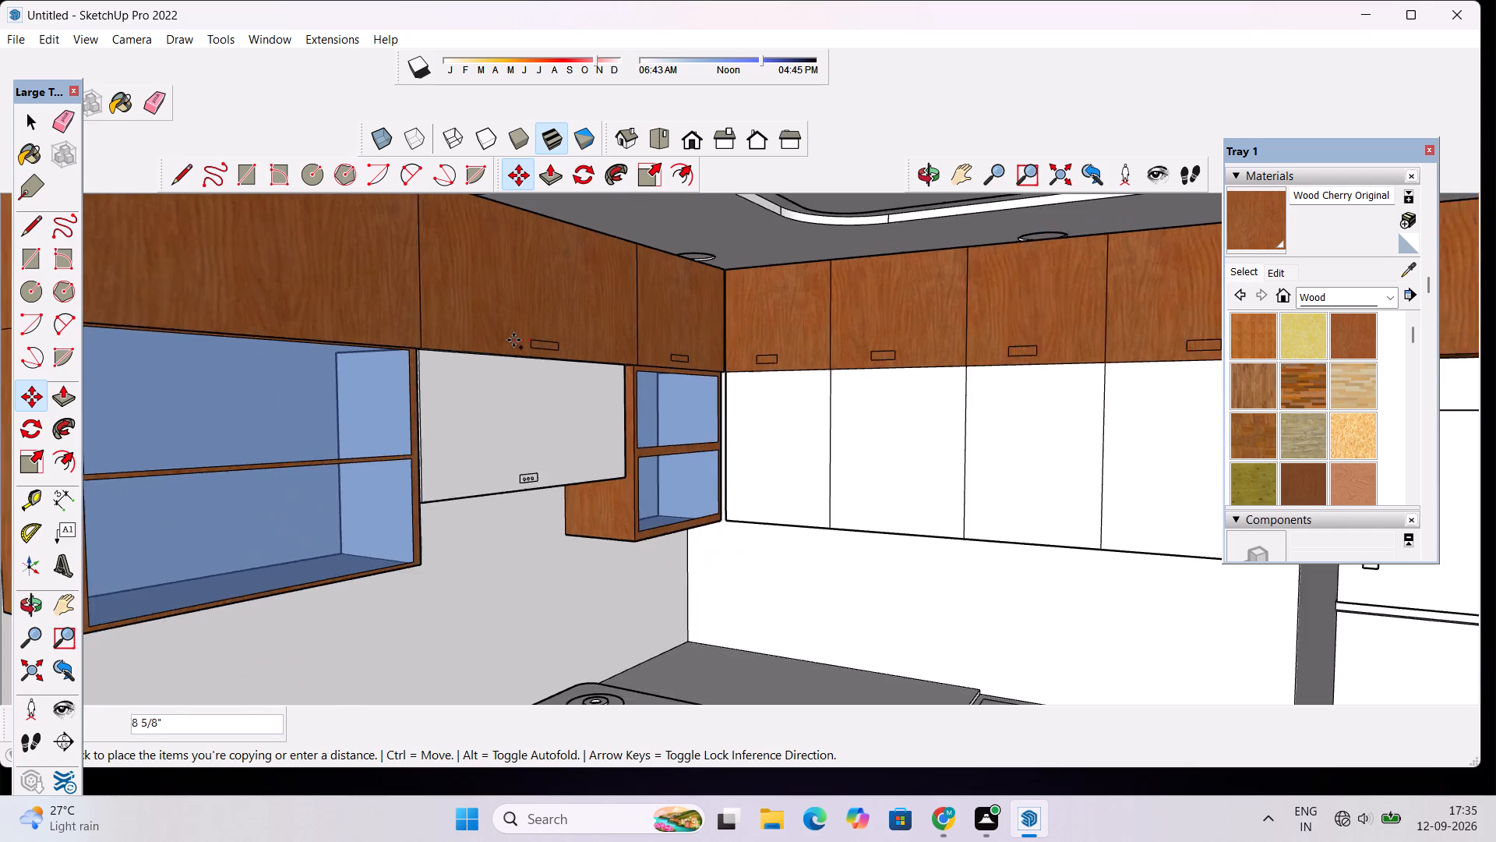
scroll(513, 340, "down", 3)
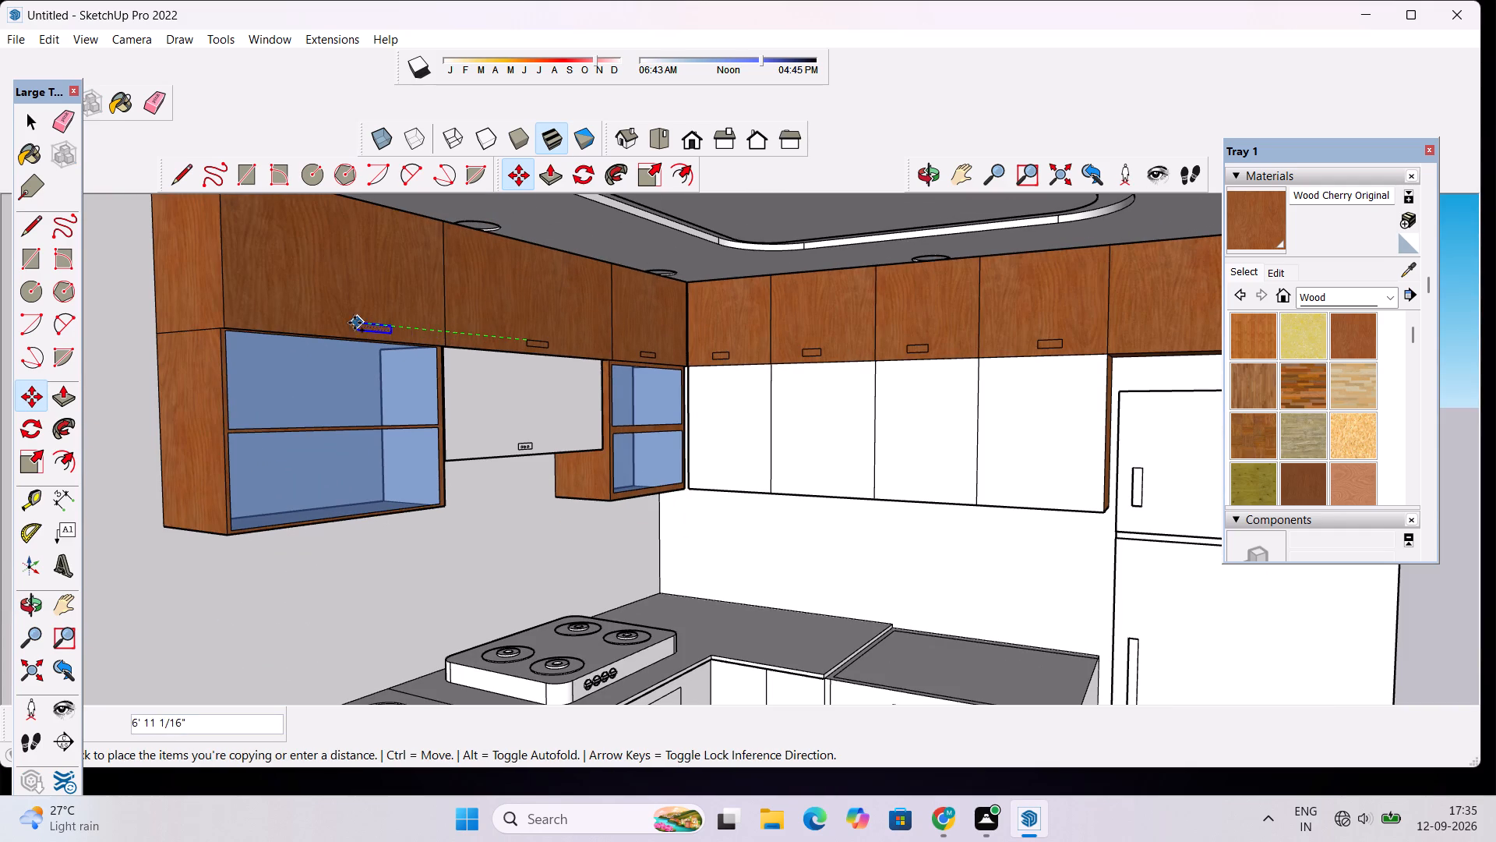
left_click(331, 323)
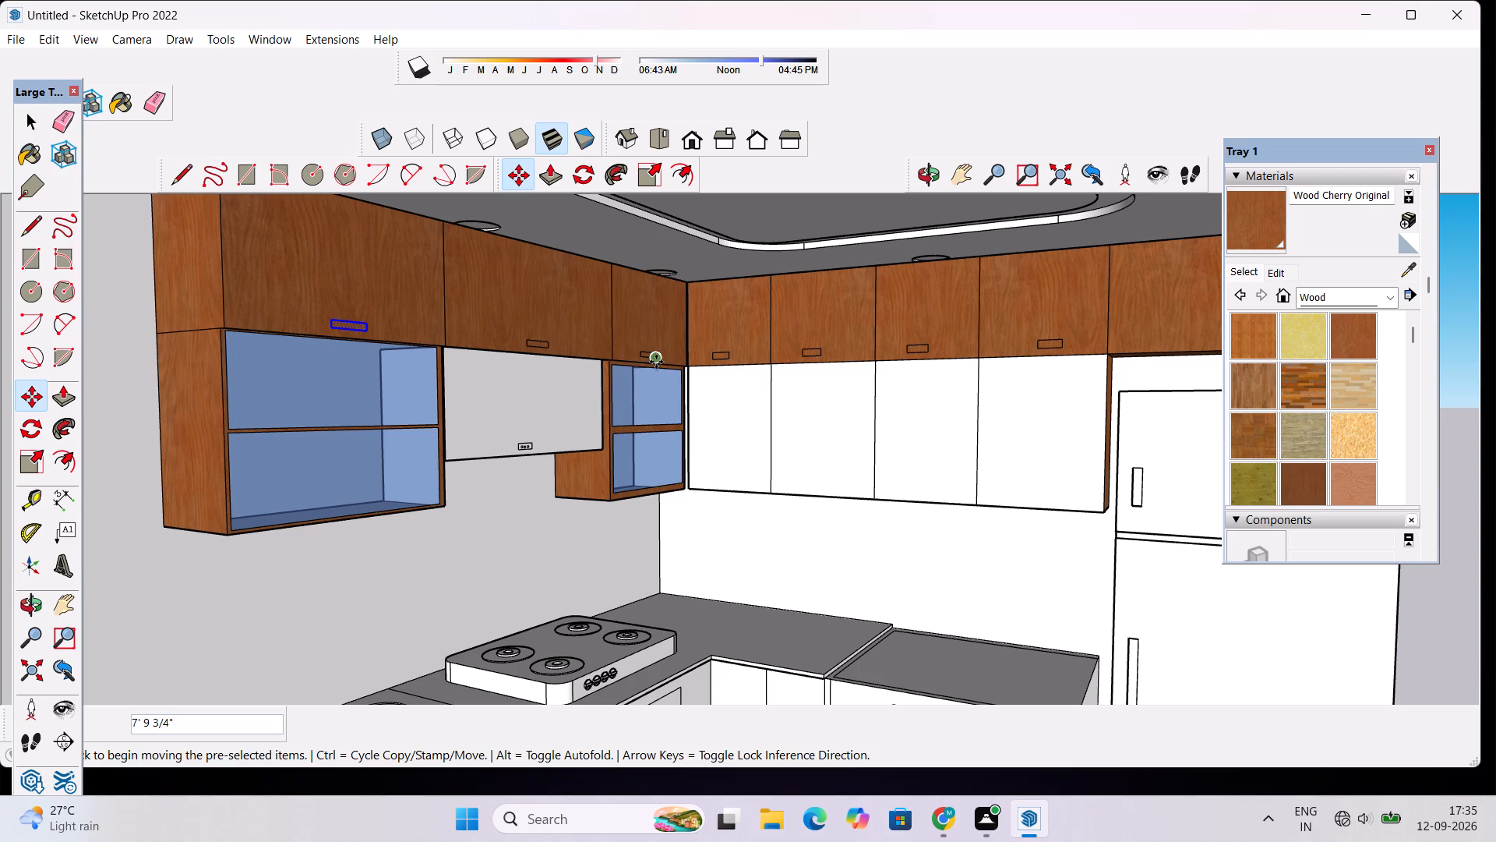
Examine the wall cabinets with their handle rectangles and the whole kitchen from several angles.
scroll(545, 475, "up", 10)
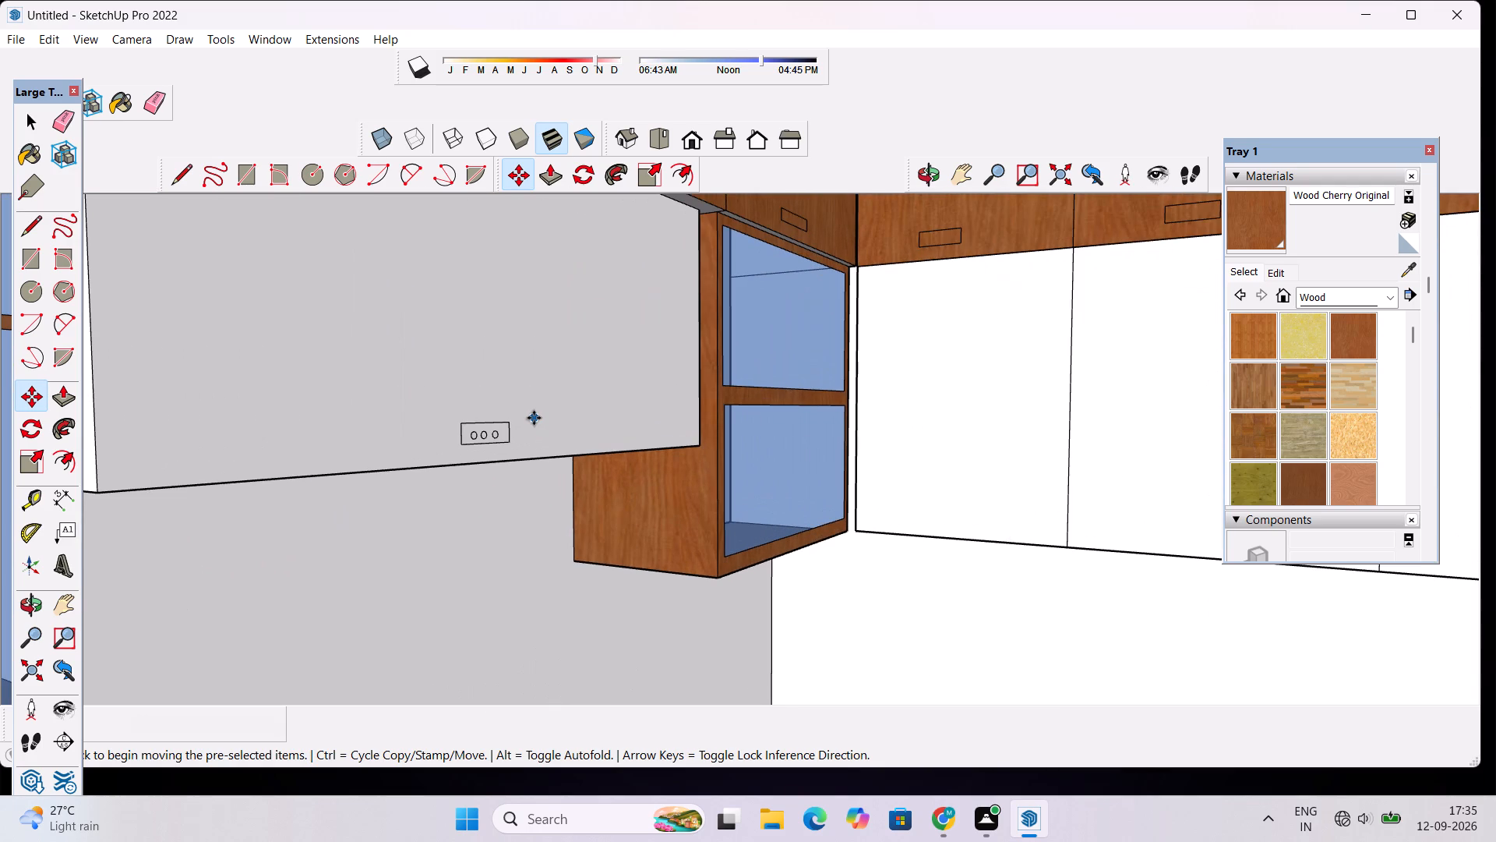
scroll(534, 418, "down", 3)
key("space")
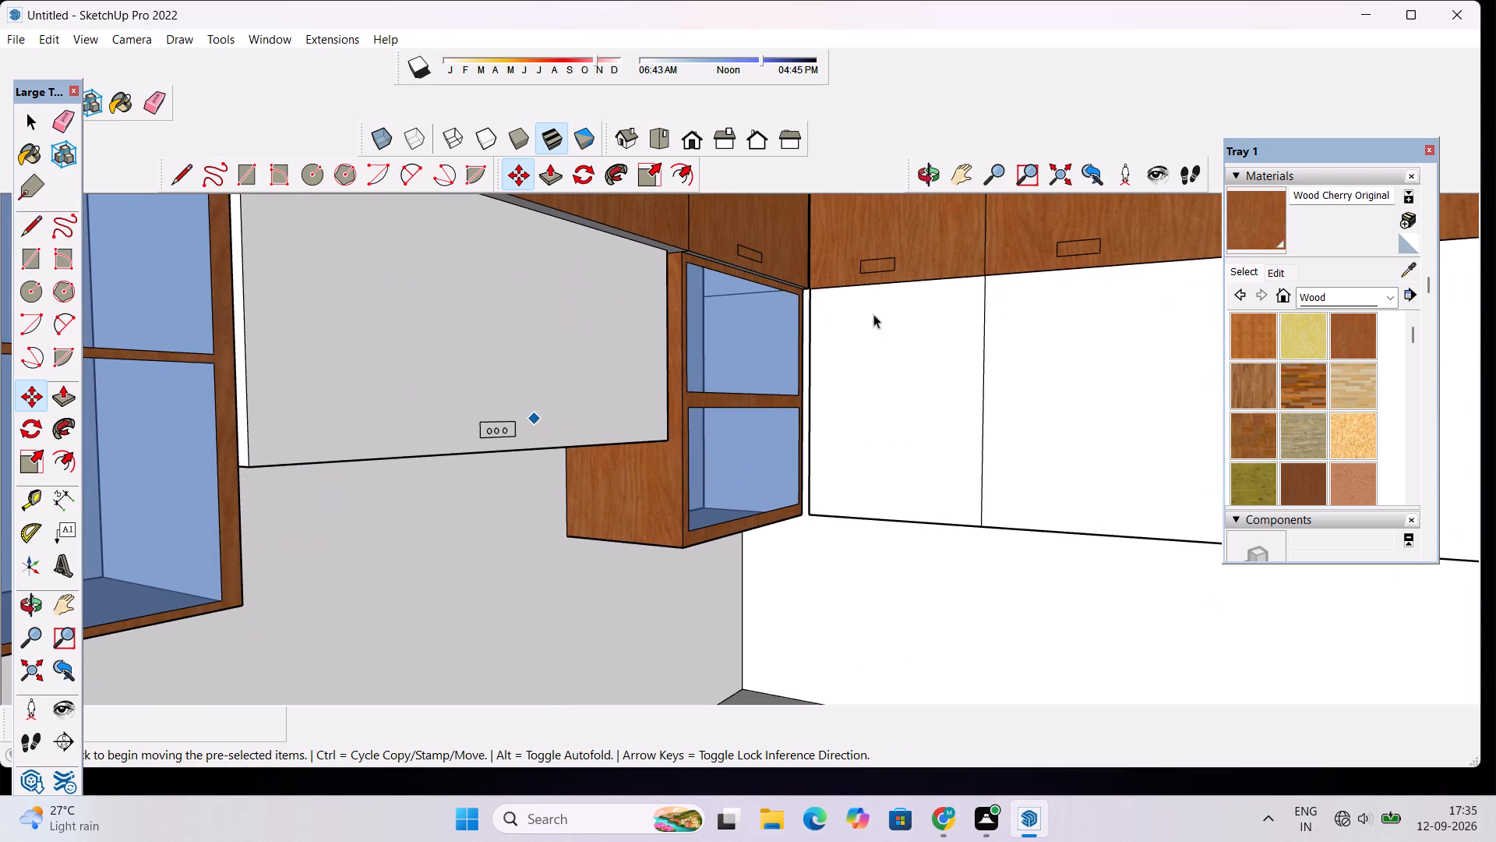
left_click(922, 179)
left_click_drag(853, 327, 805, 423, "shift")
scroll(797, 412, "down", 3)
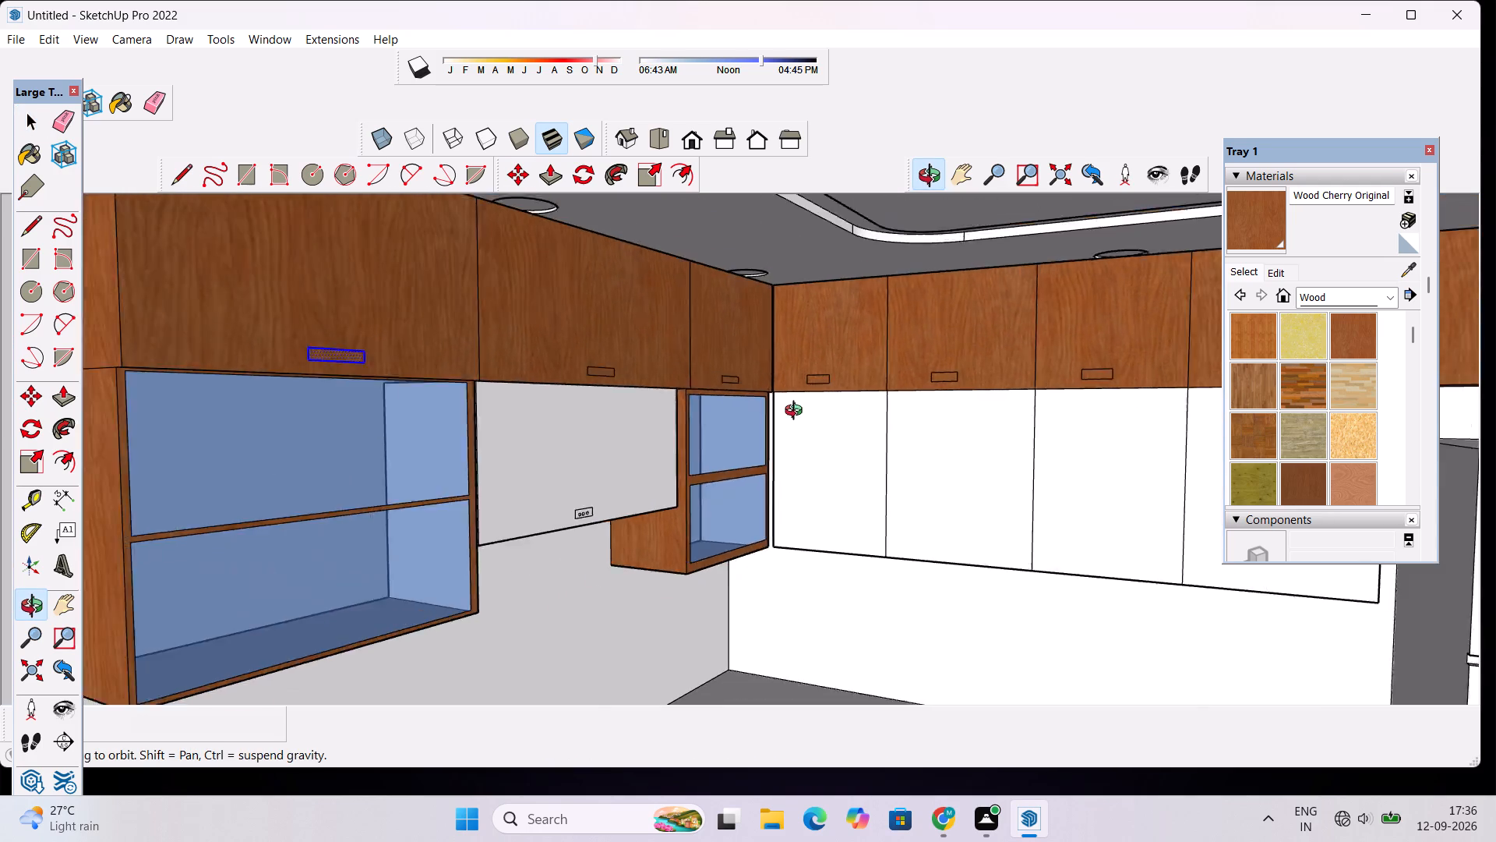
scroll(797, 412, "down", 3)
left_click_drag(780, 560, 817, 571)
scroll(858, 504, "down", 3)
left_click_drag(885, 491, 799, 482, "shift")
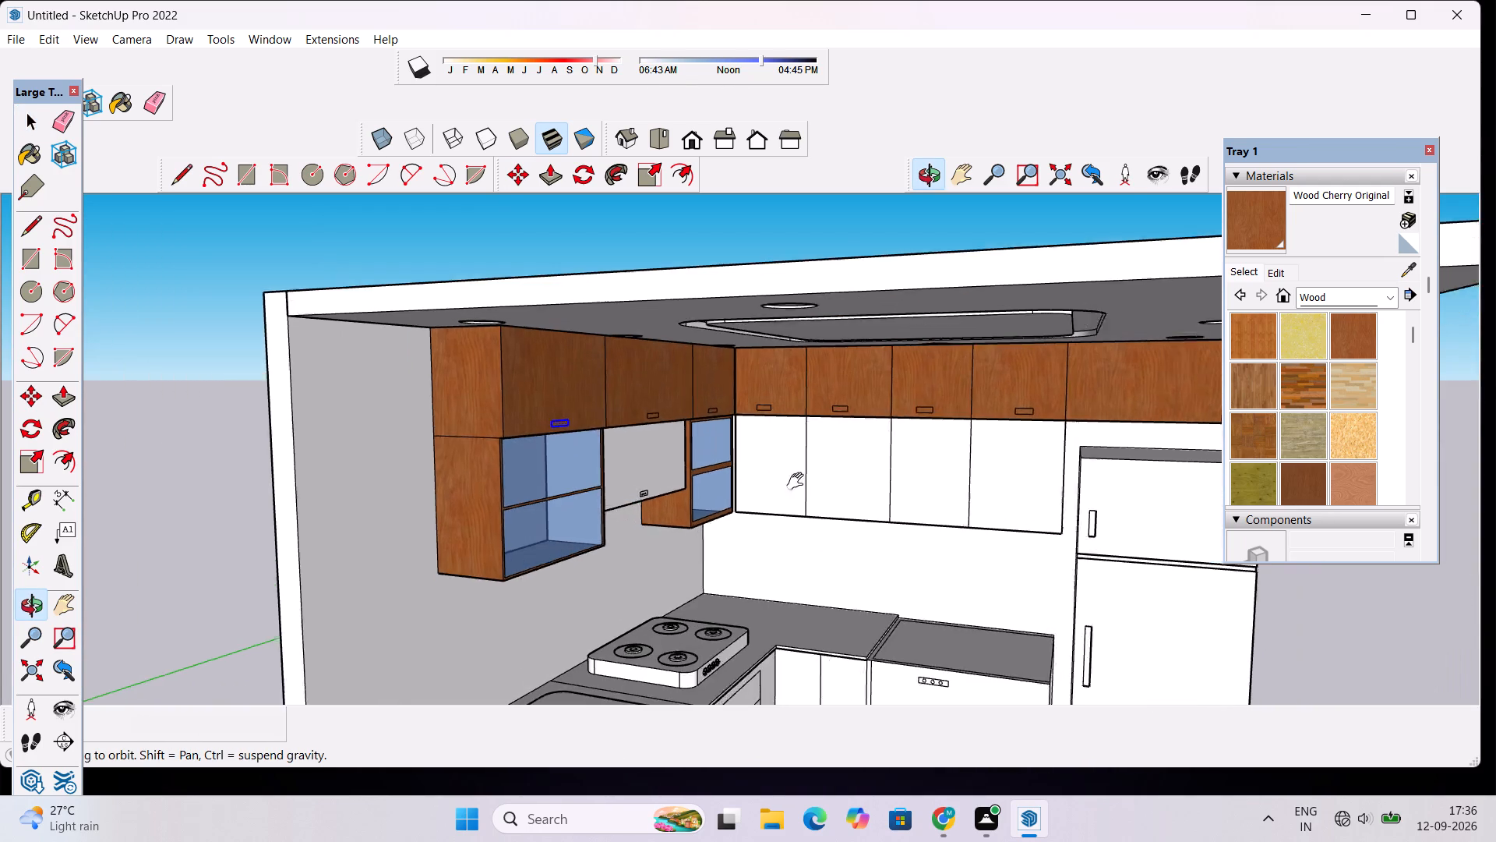
left_click_drag(799, 482, 740, 459, "shift")
scroll(764, 471, "down", 1, "shift")
left_click_drag(1006, 440, 828, 419)
scroll(785, 356, "down", 3, "shift")
left_click_drag(784, 359, 810, 443, "shift")
scroll(810, 453, "down", 3)
left_click_drag(802, 501, 800, 502)
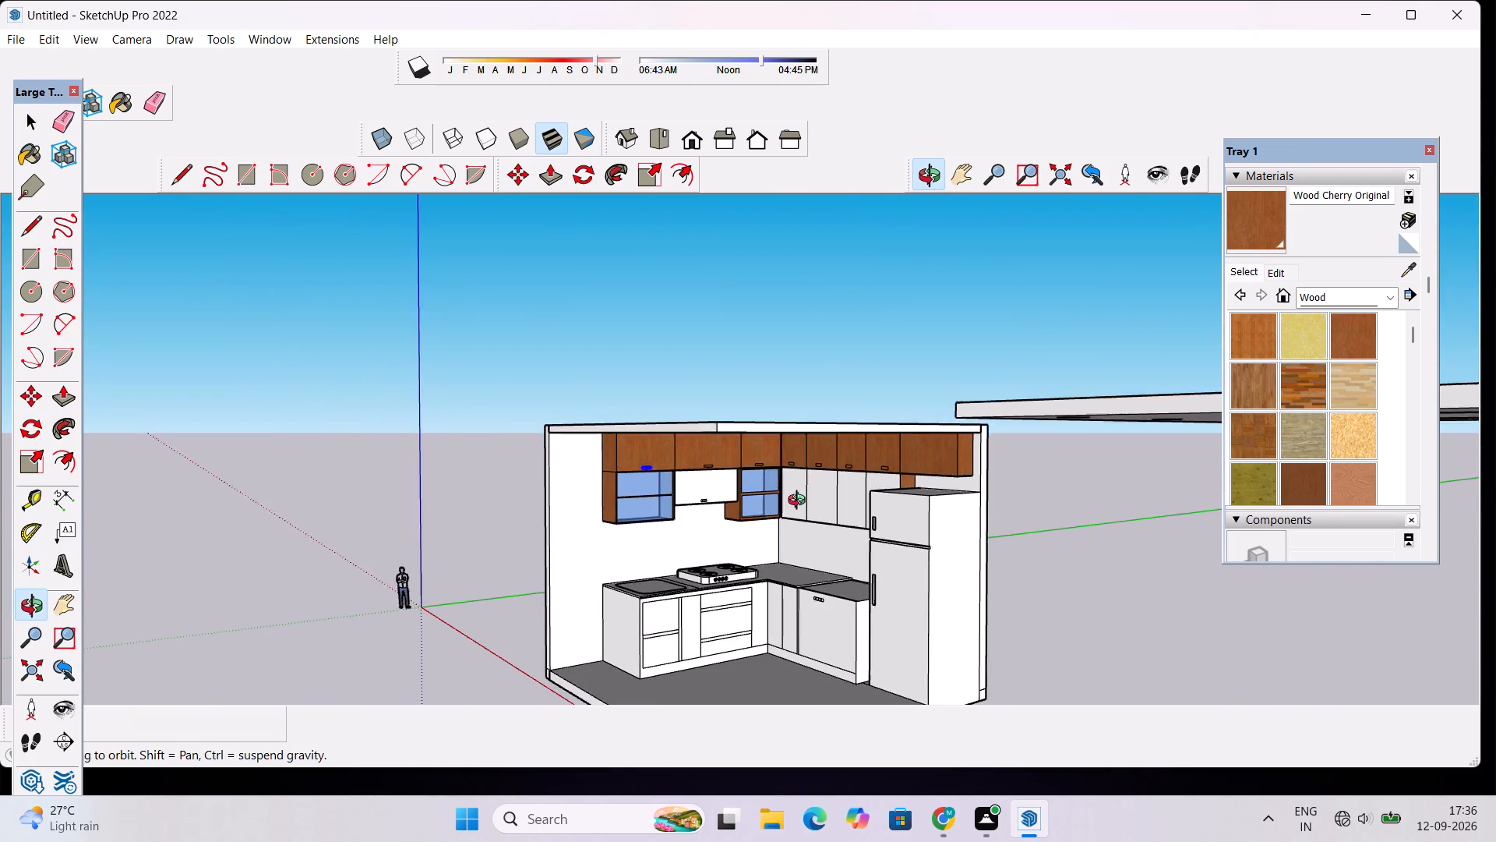
left_click_drag(800, 502, 830, 459)
scroll(824, 448, "up", 2)
scroll(824, 436, "down", 2)
left_click_drag(838, 469, 842, 485)
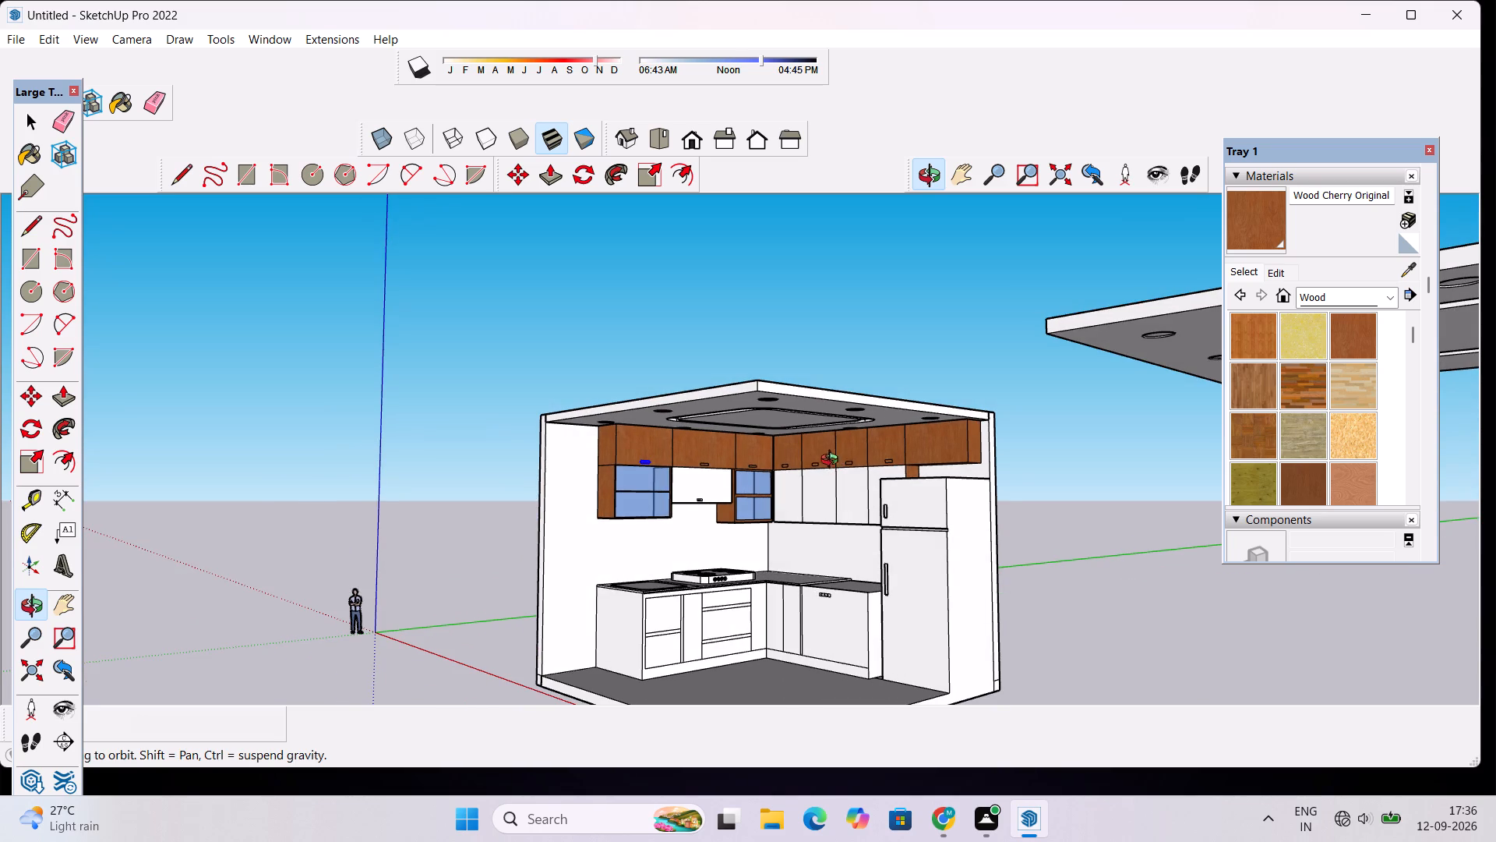
left_click_drag(827, 471, 801, 427, "shift")
left_click_drag(803, 432, 794, 508)
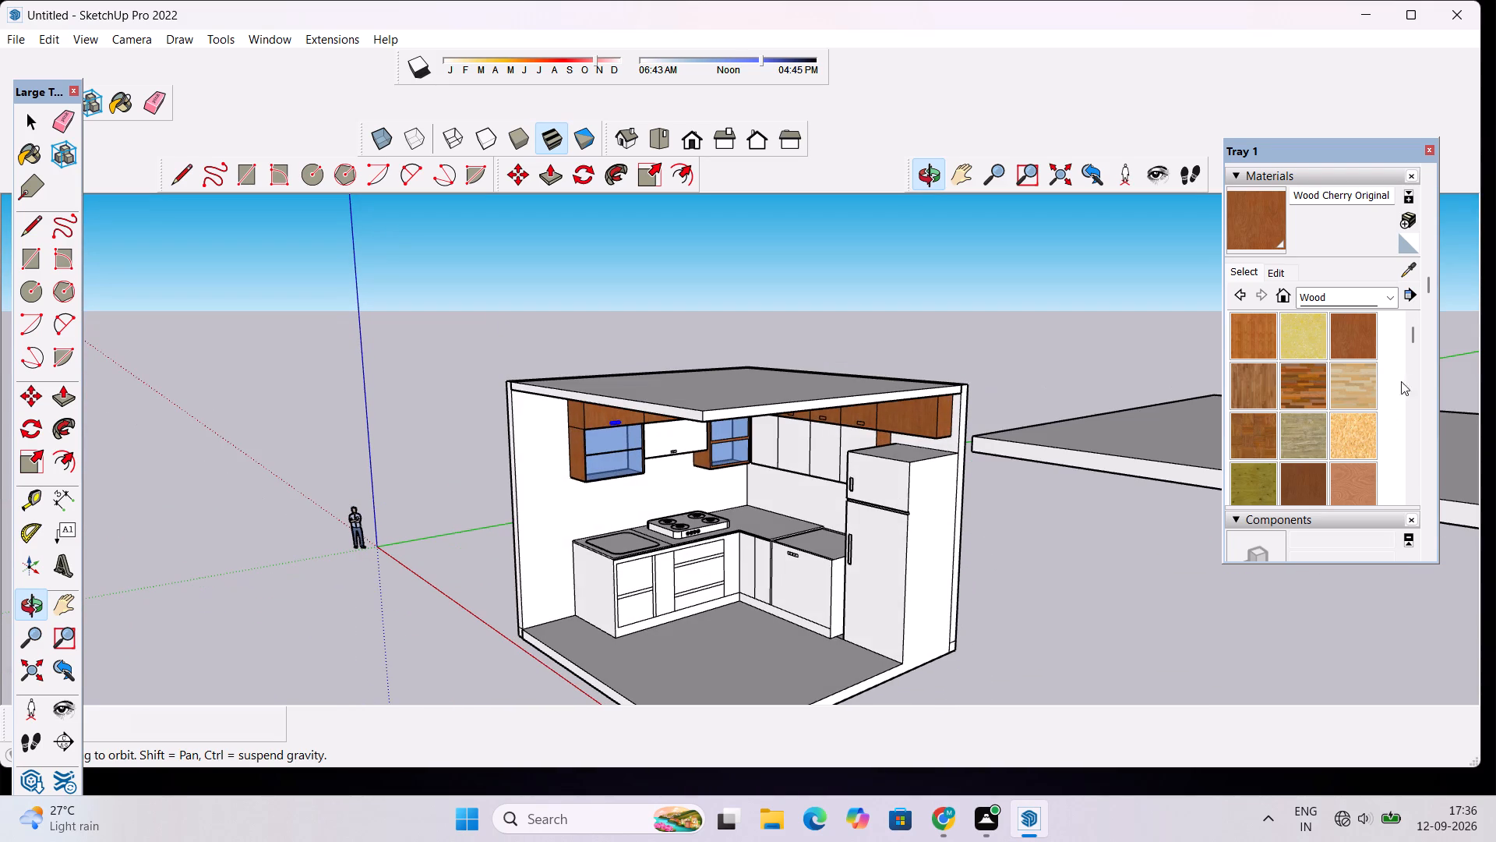
Paint the countertop's top surfaces around the cooktop, corner and sink with the stone material Granite Dark Gray.
left_click(1395, 299)
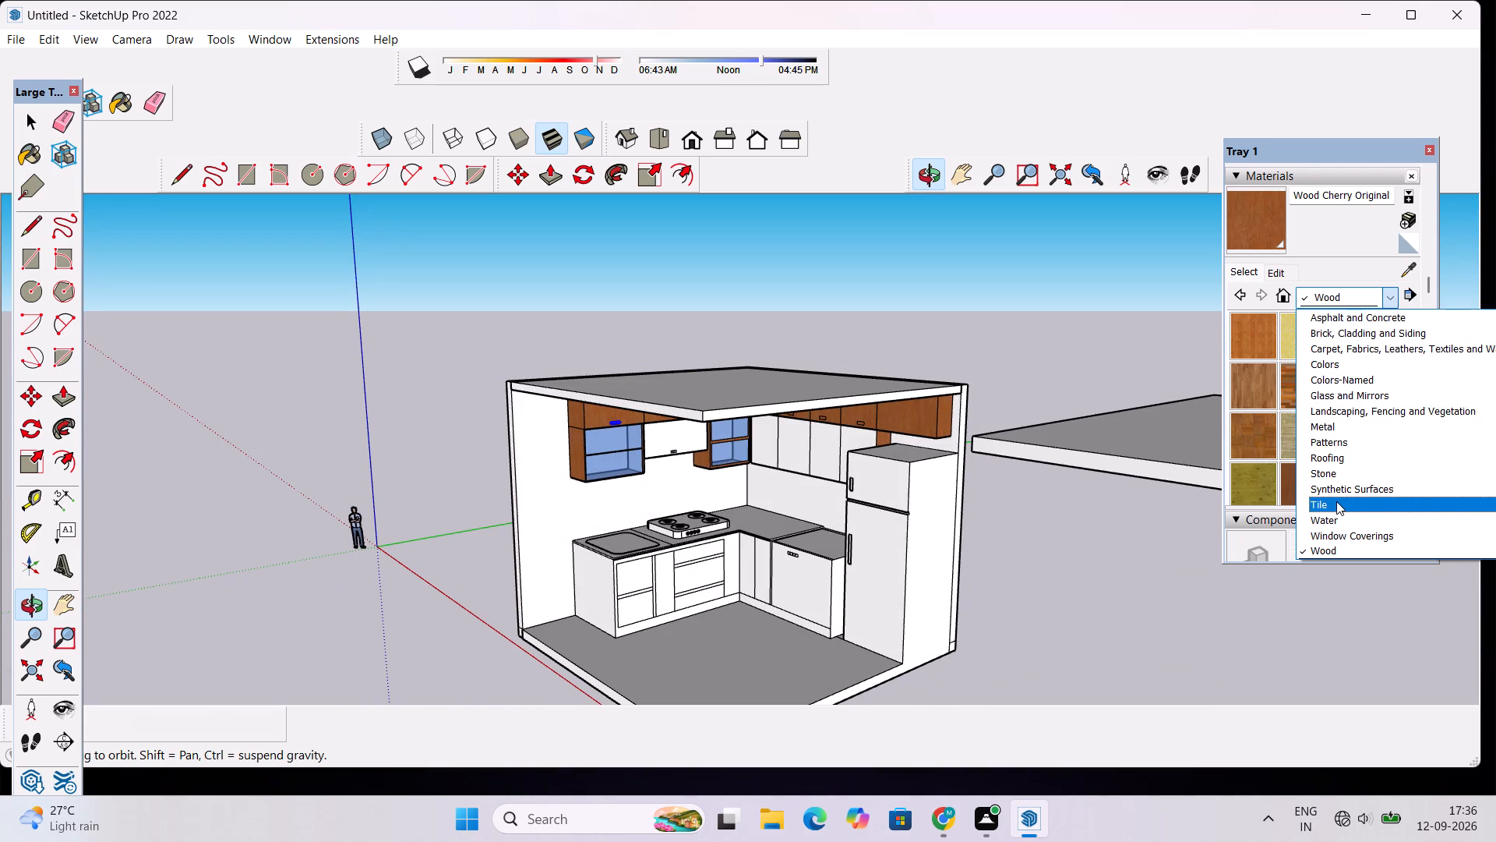
left_click(1336, 501)
scroll(1335, 424, "down", 2)
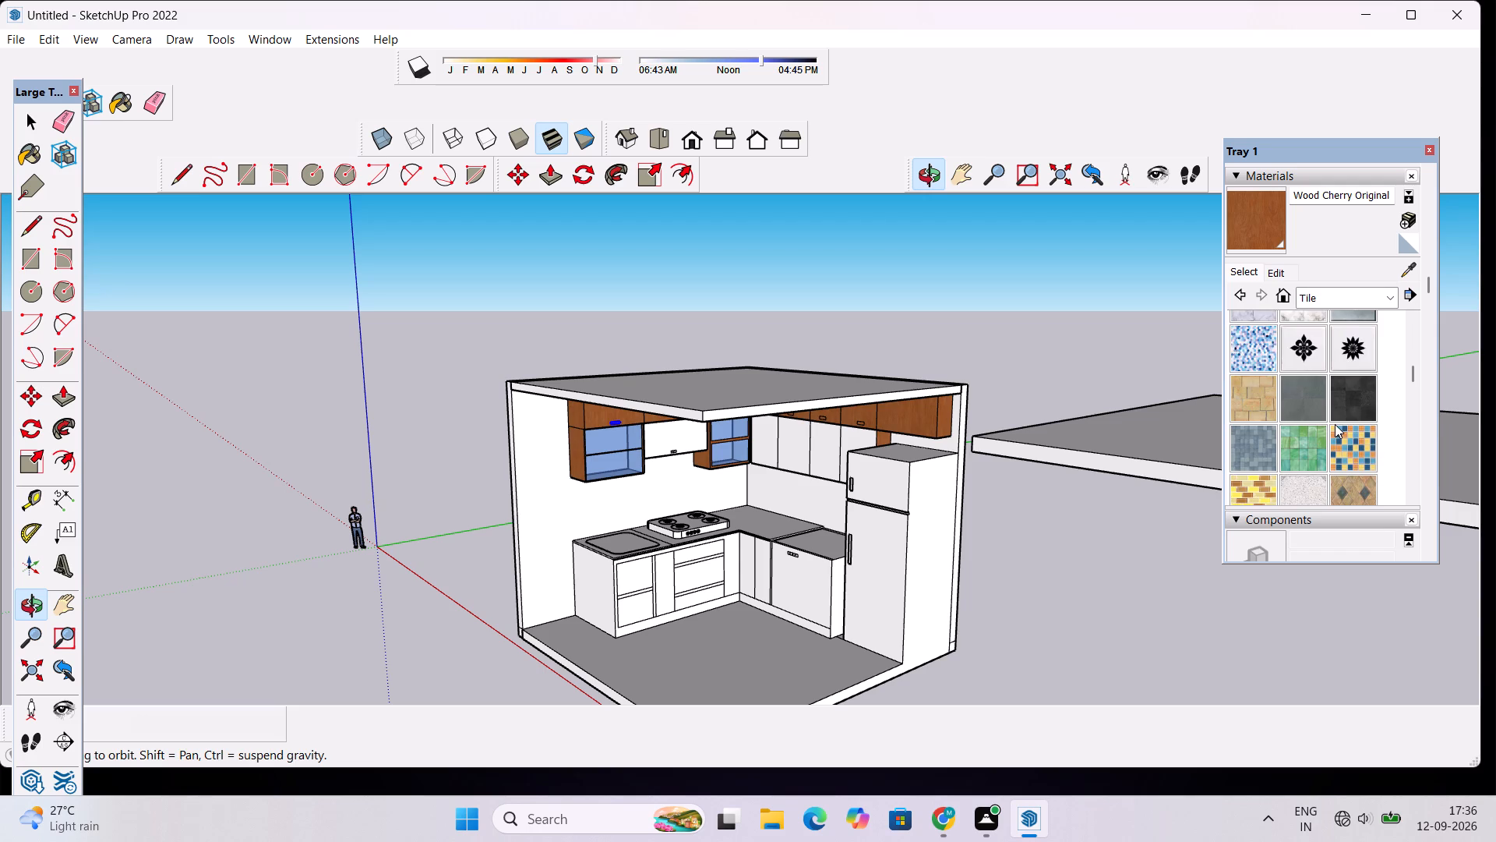
left_click(1385, 299)
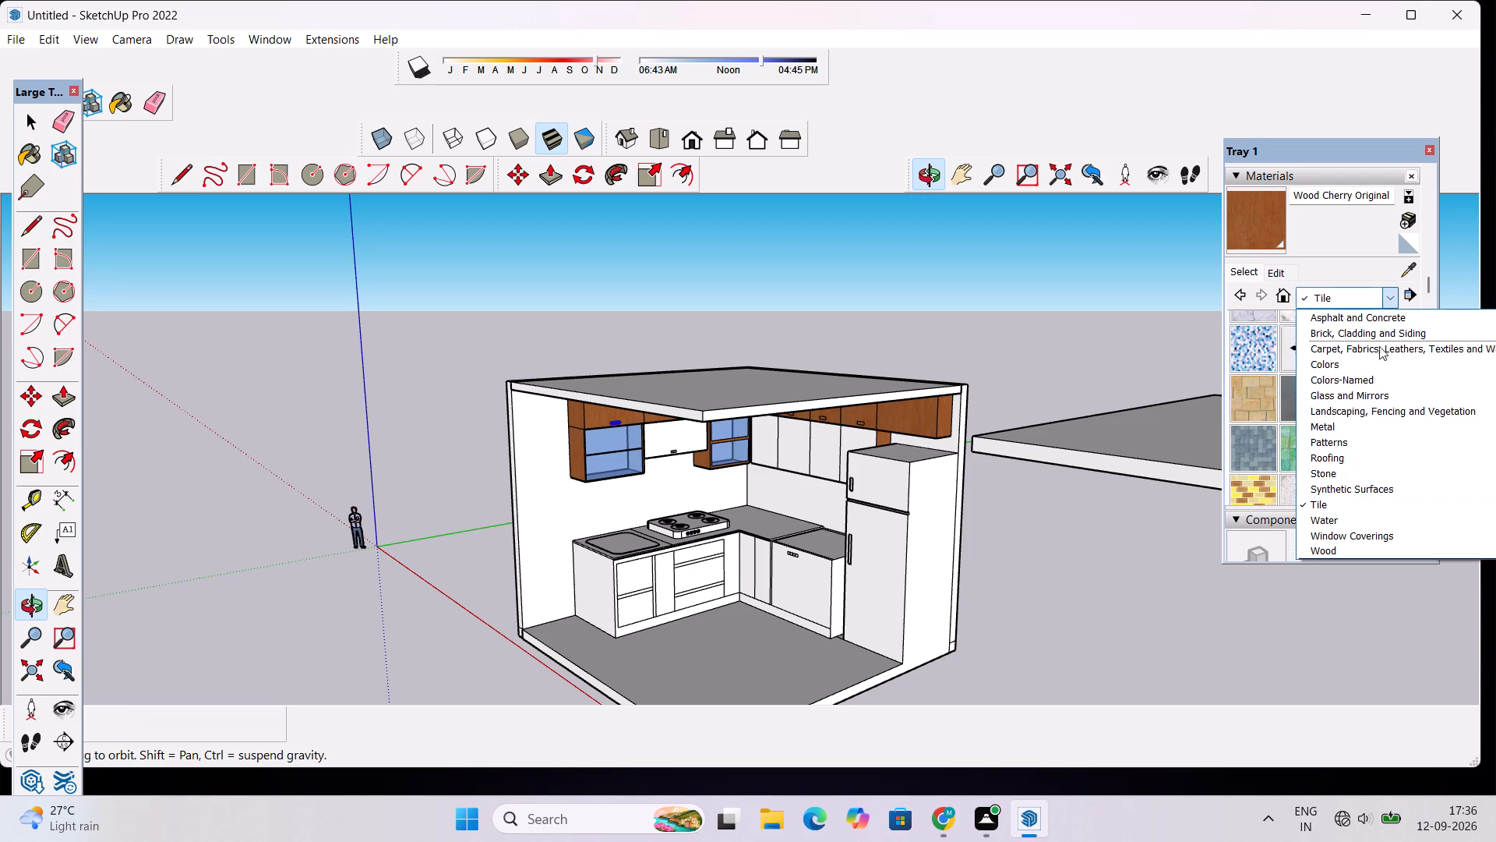
left_click(1336, 465)
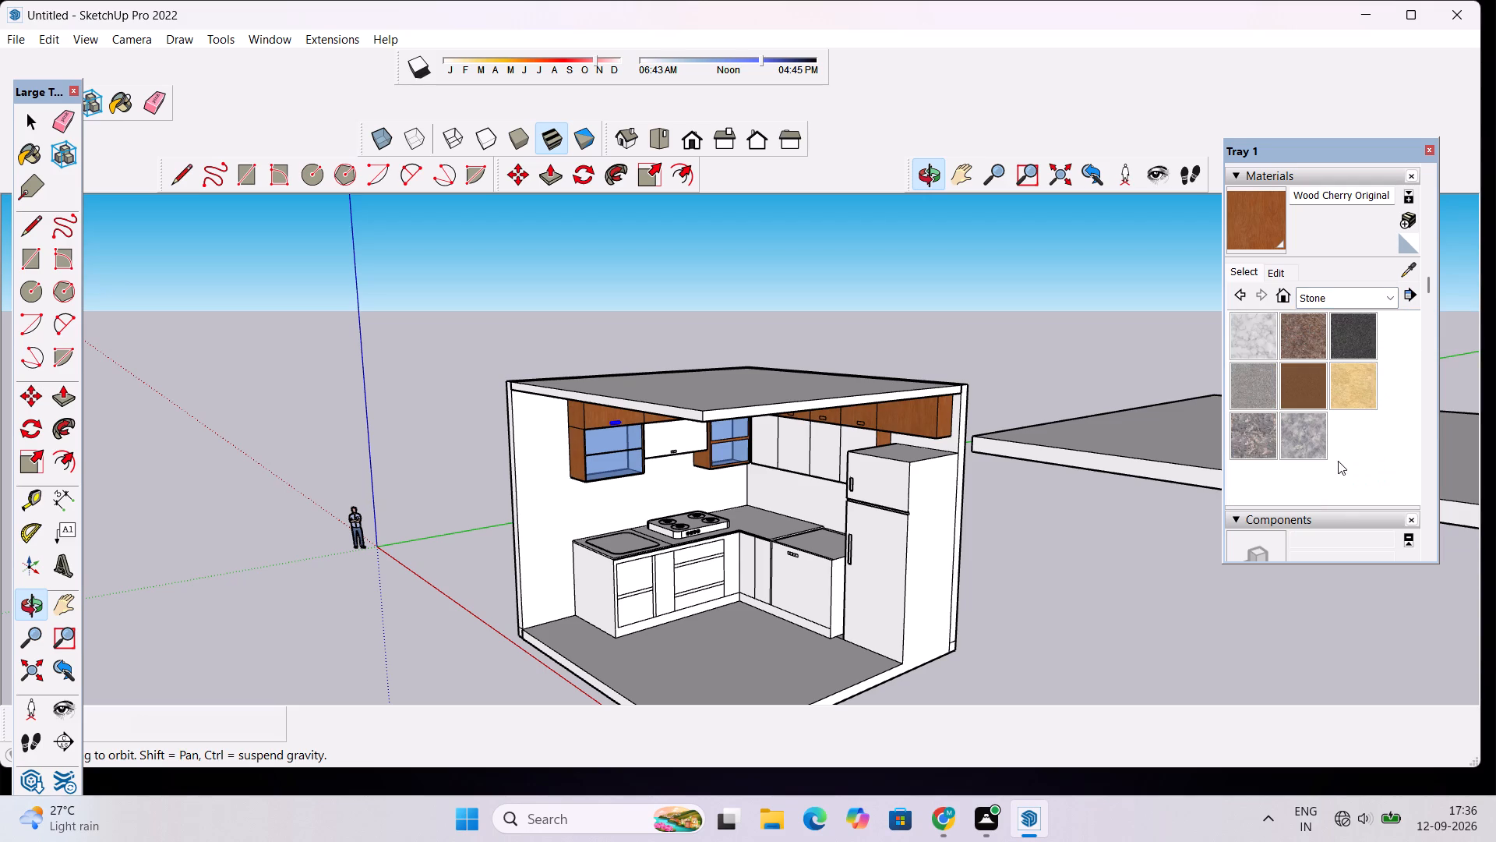
left_click(1336, 338)
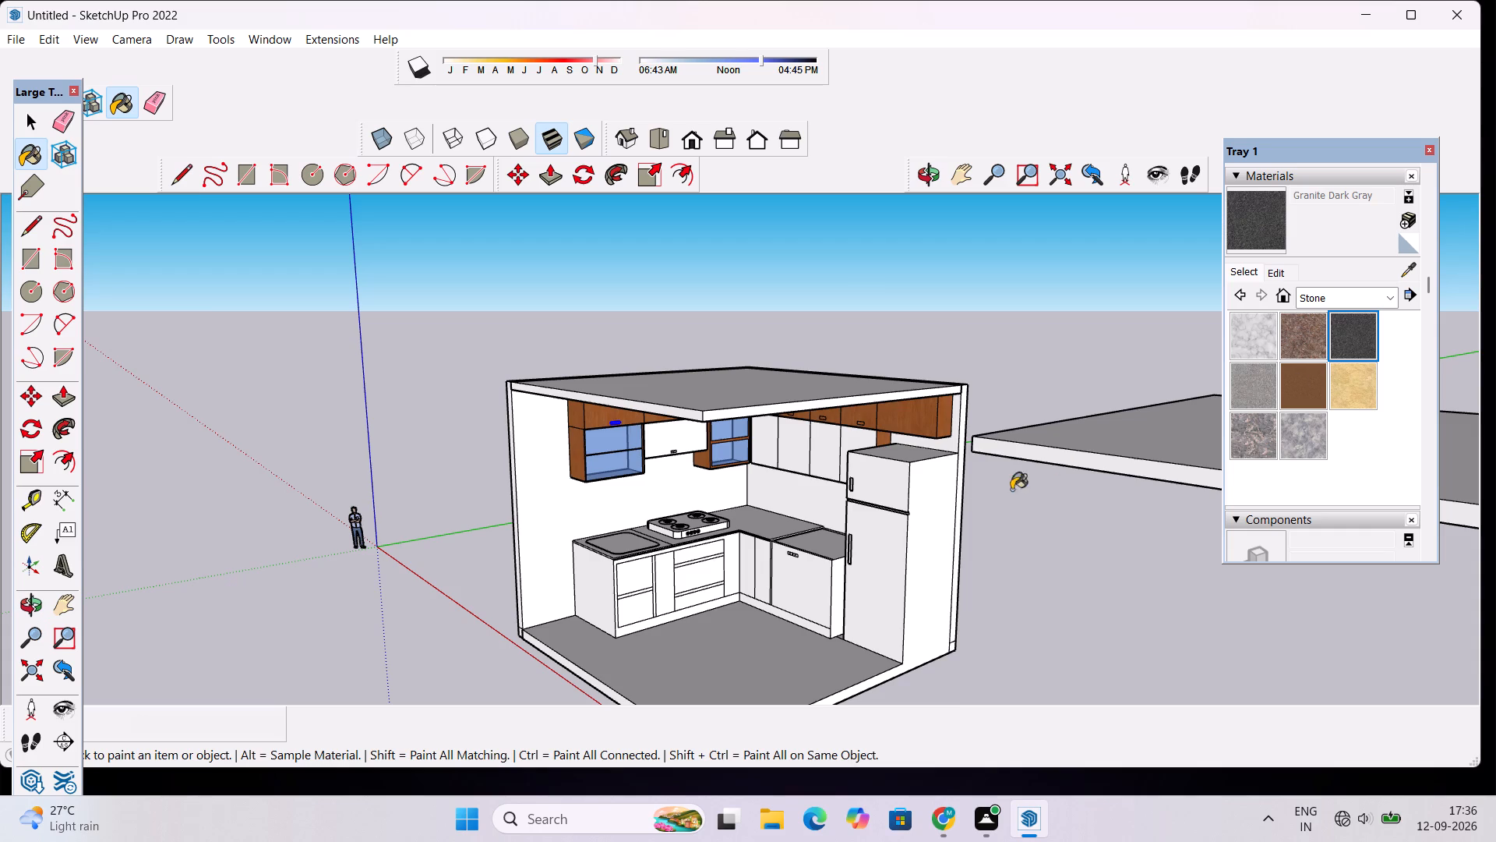
scroll(802, 545, "up", 14)
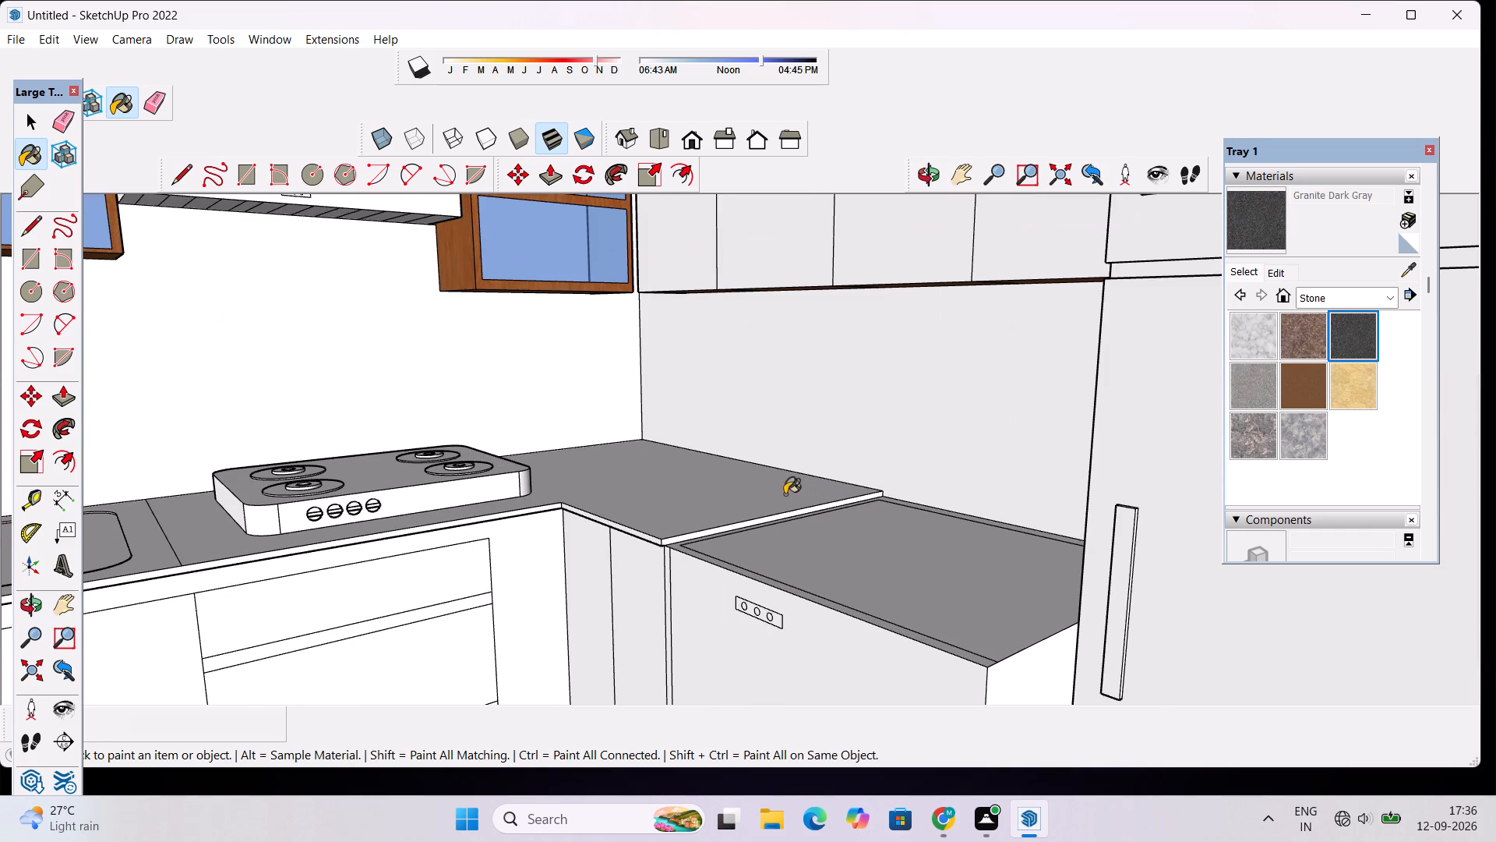
left_click(689, 487)
scroll(743, 491, "down", 8)
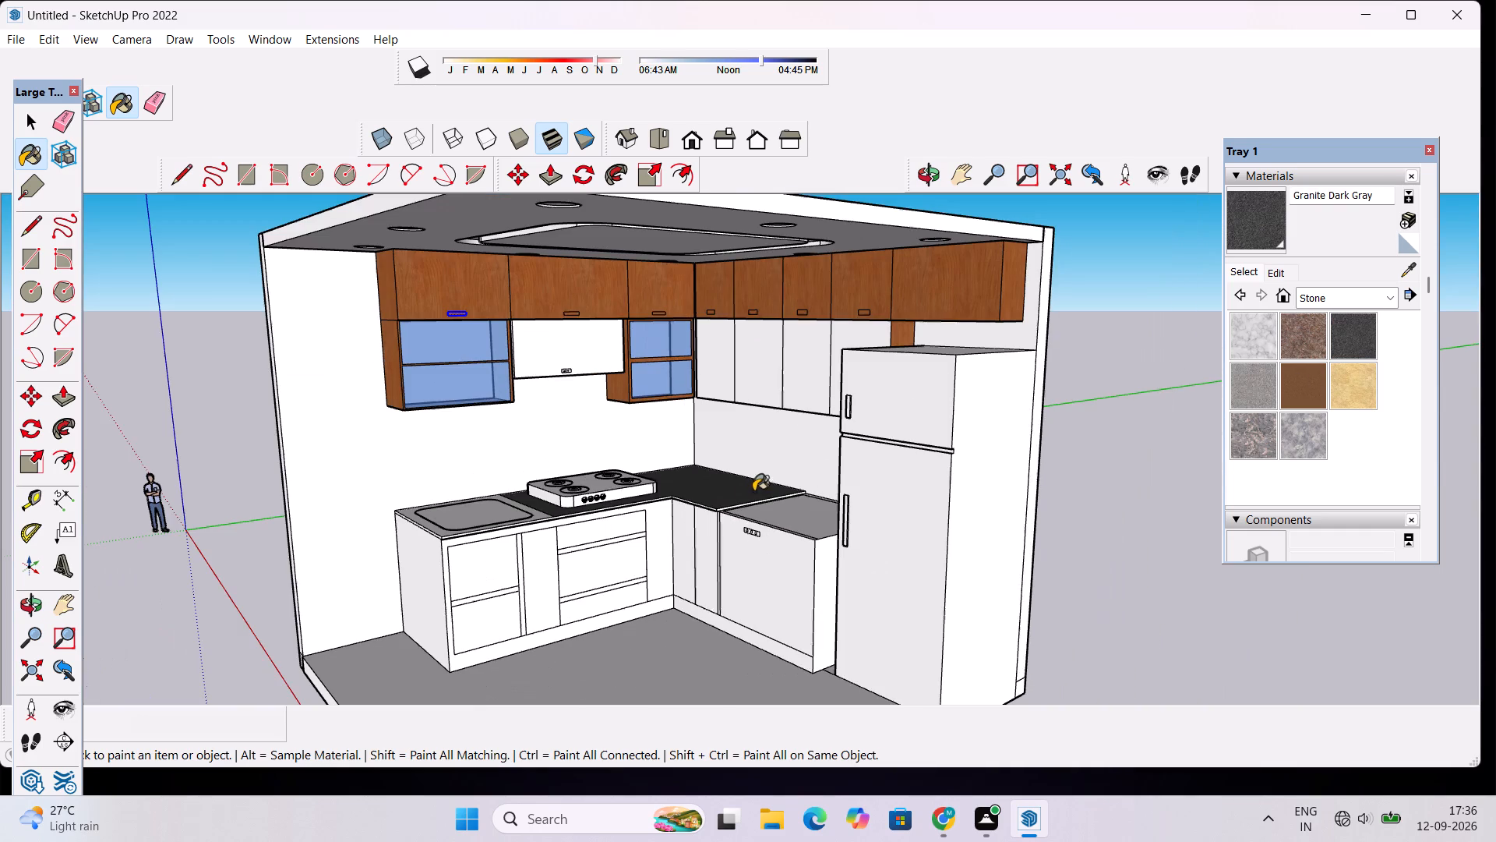
scroll(753, 491, "down", 1)
scroll(415, 503, "up", 15)
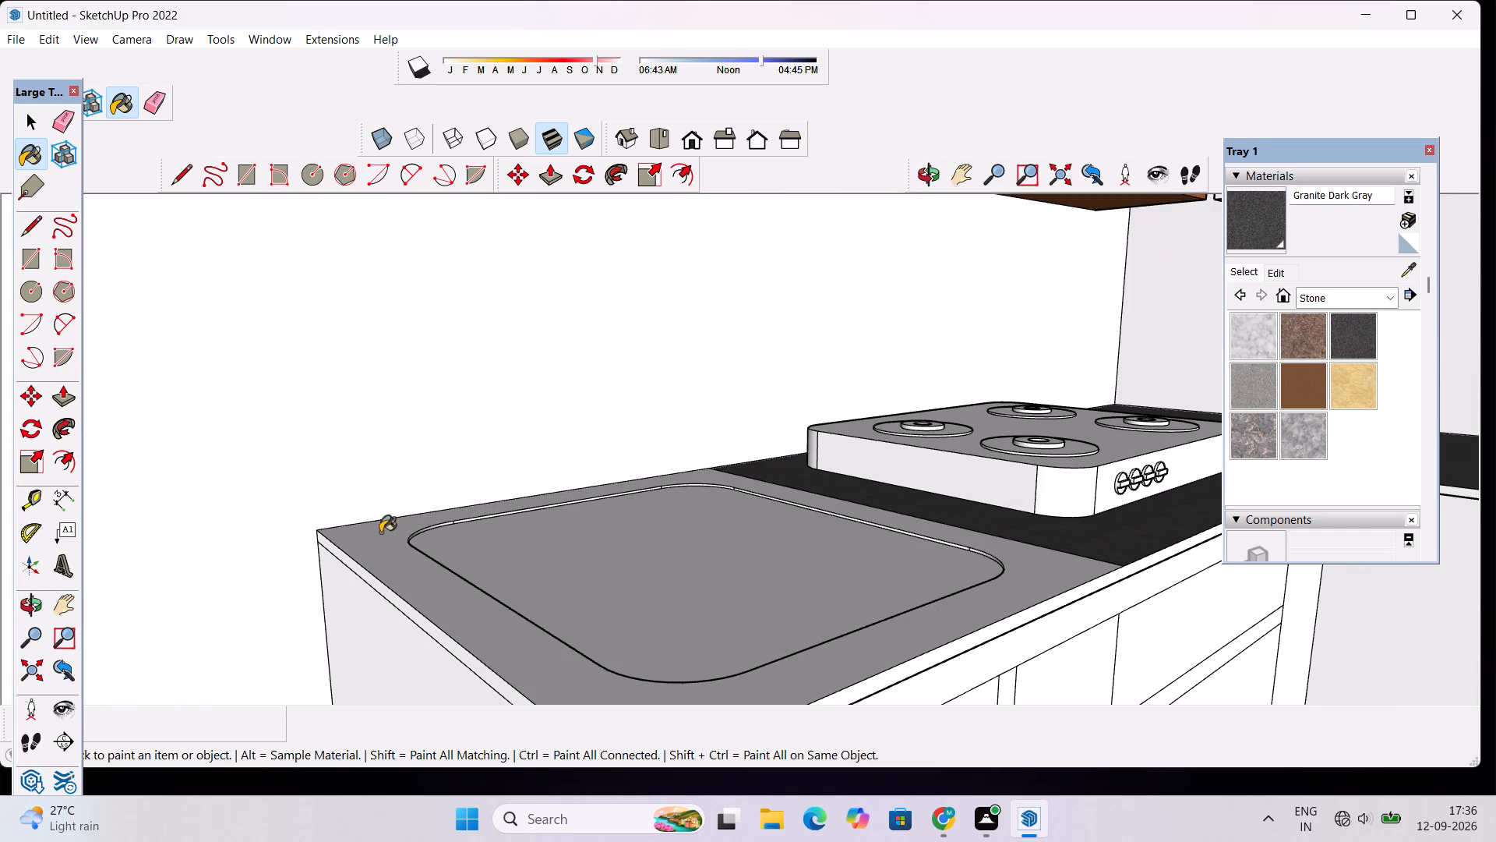
left_click(380, 533)
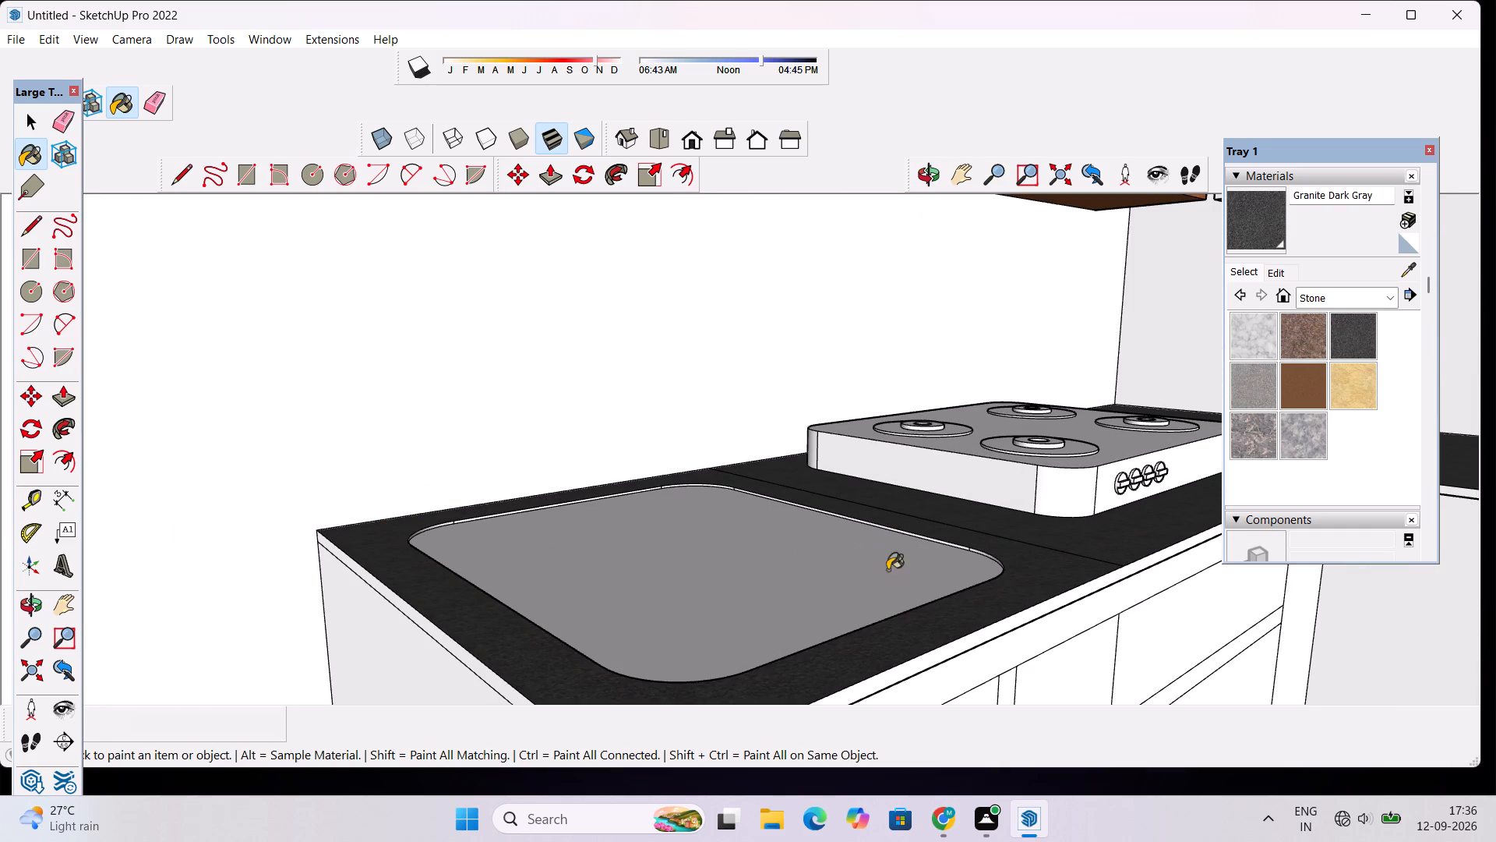
Paint the end edge and the long front edge of the sink and cooktop counter with Granite Dark Gray.
scroll(957, 596, "down", 4)
scroll(961, 606, "up", 6)
scroll(634, 576, "down", 4)
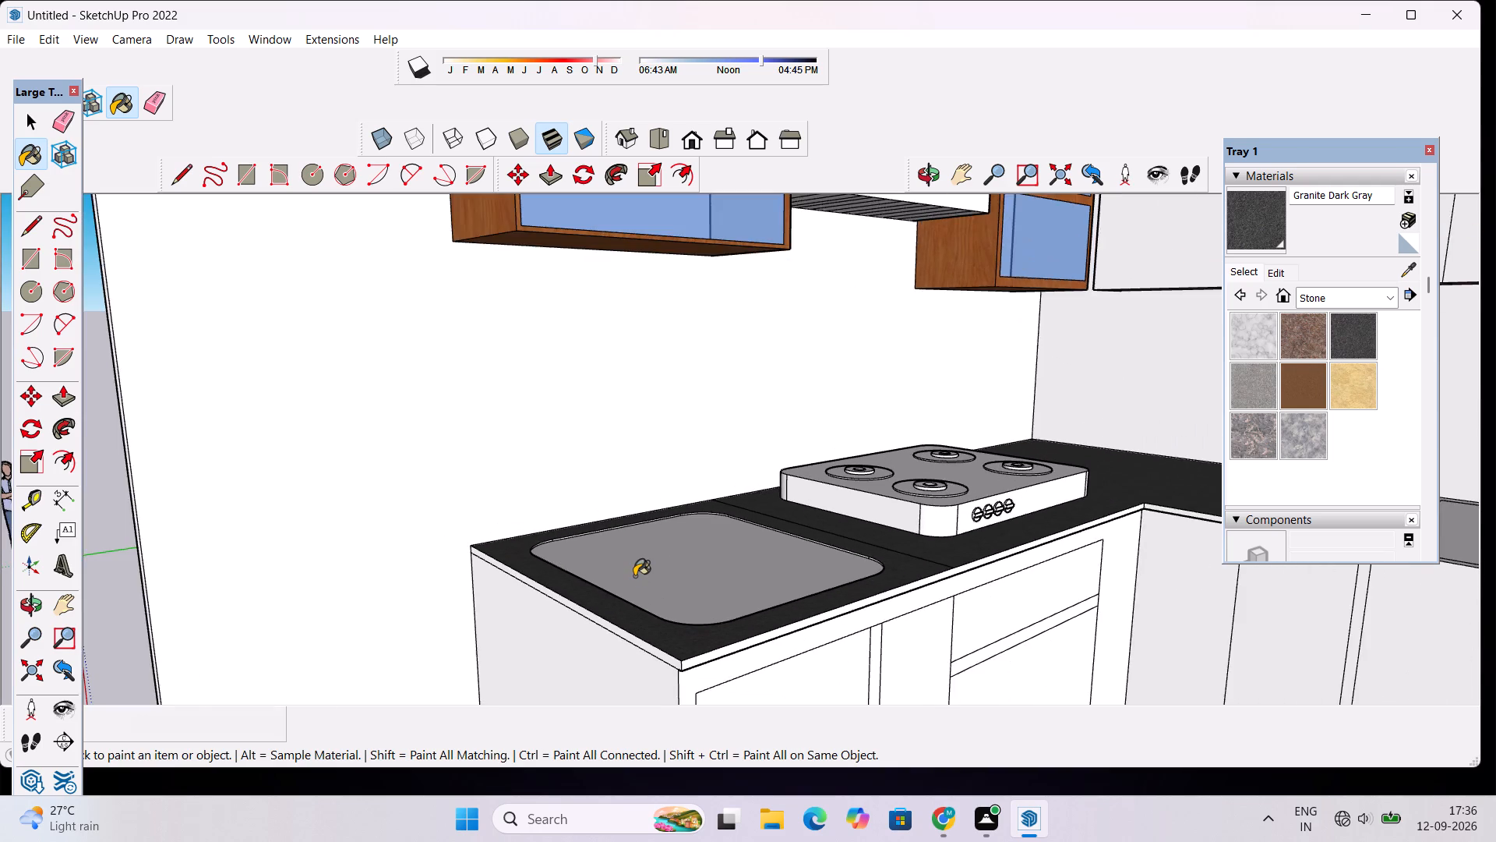
scroll(567, 674, "up", 9)
left_click(717, 620)
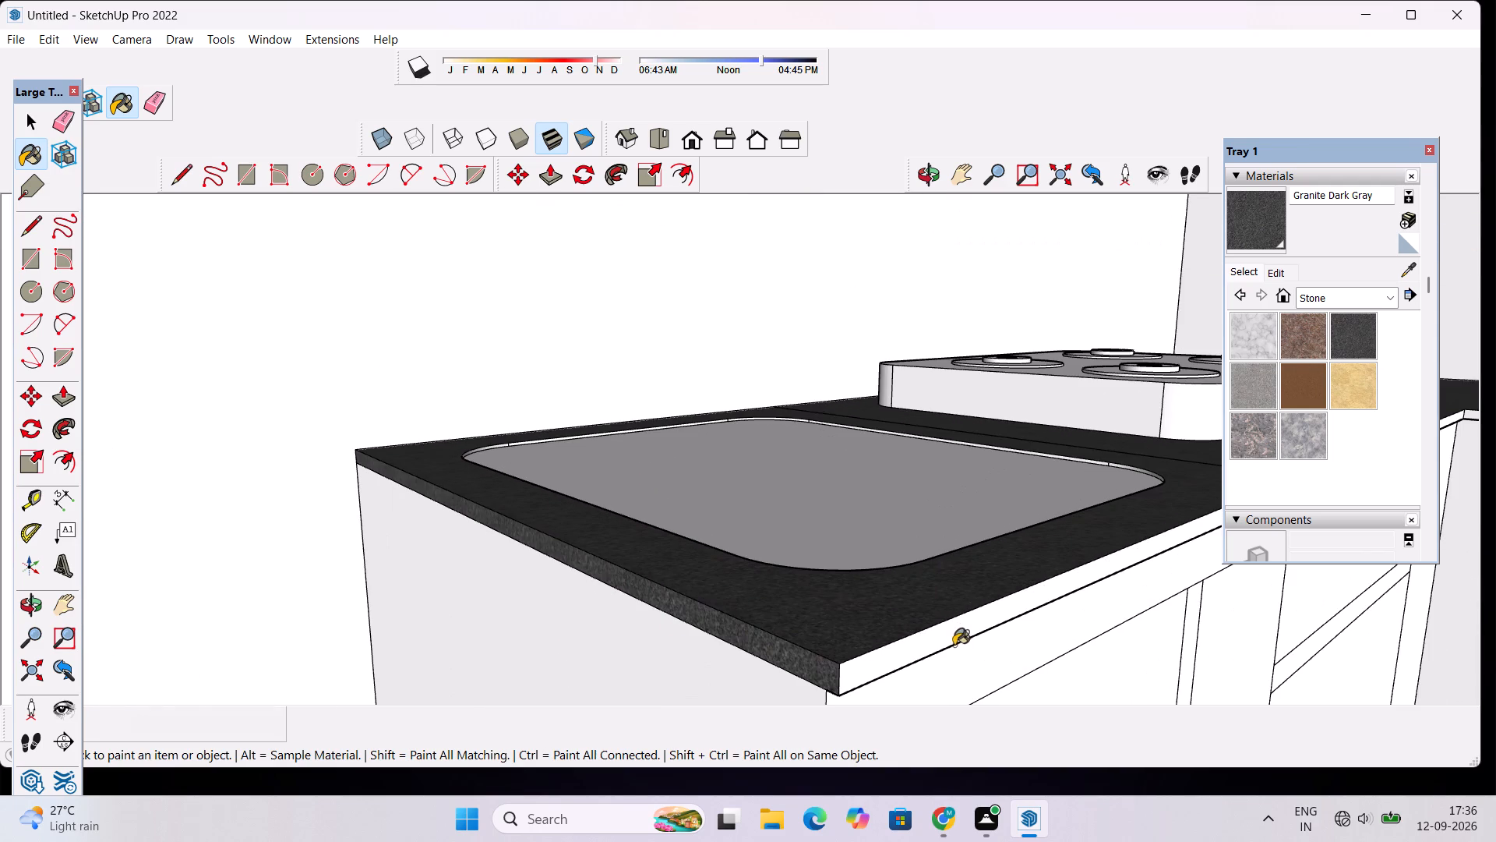
left_click(947, 635)
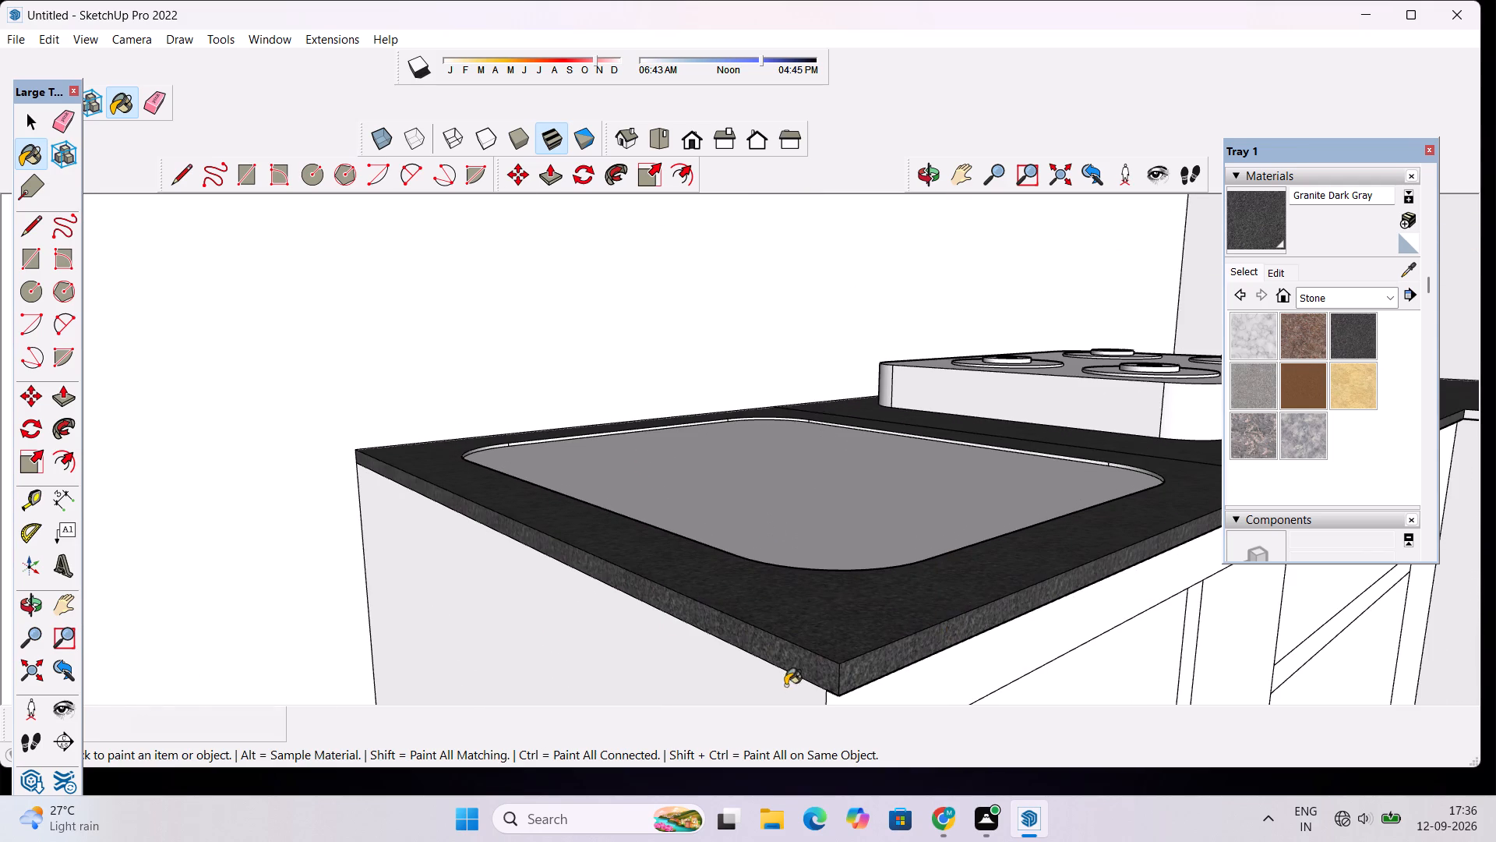
Paint the two exposed edges of the corner countertop section beside the dishwasher with Granite Dark Gray.
scroll(782, 685, "up", 20)
scroll(782, 685, "up", 2)
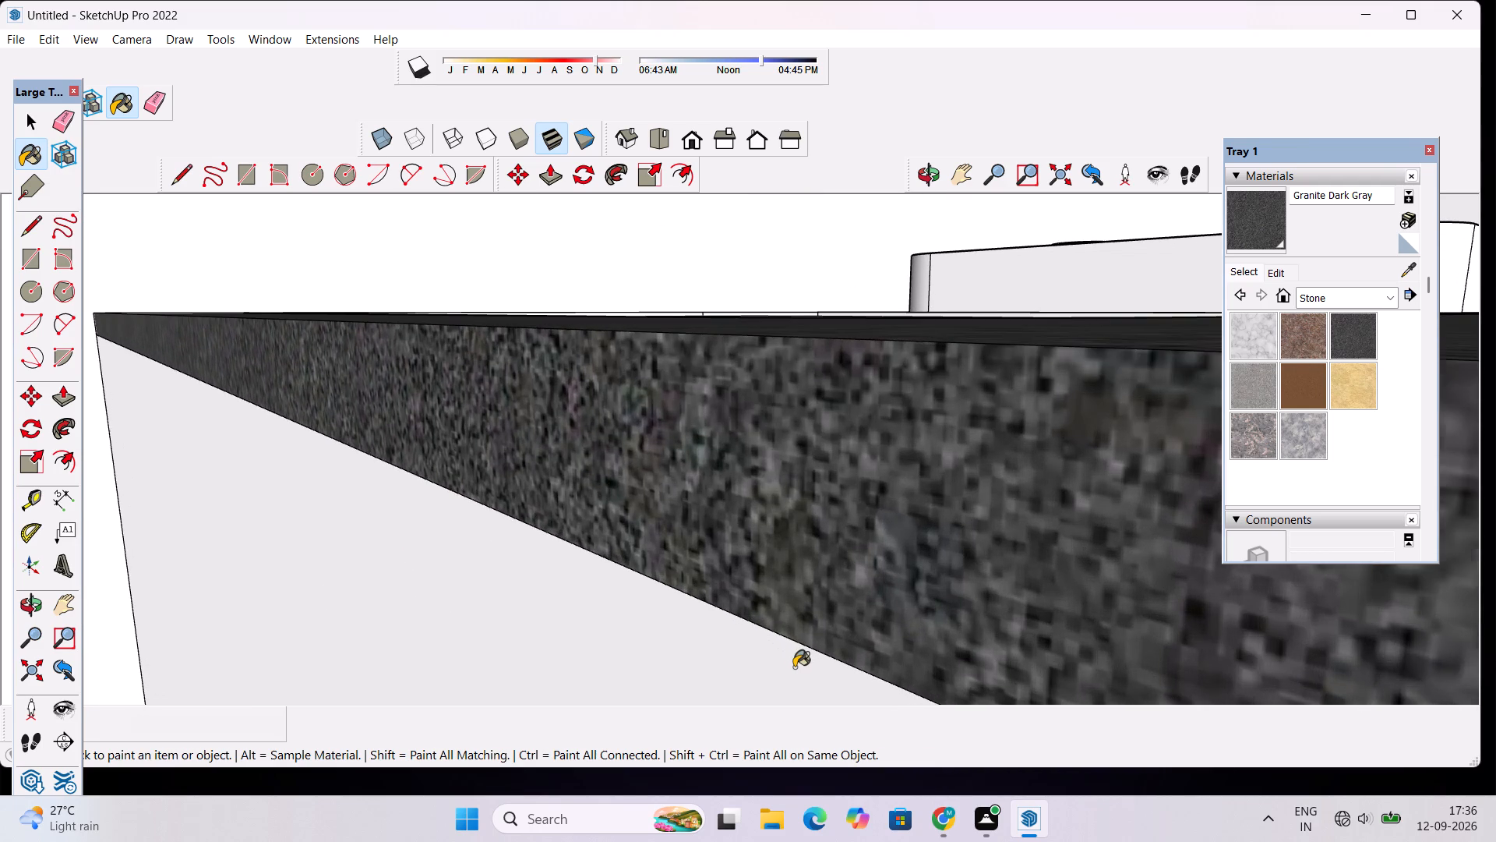
scroll(794, 667, "down", 20)
scroll(794, 667, "down", 20)
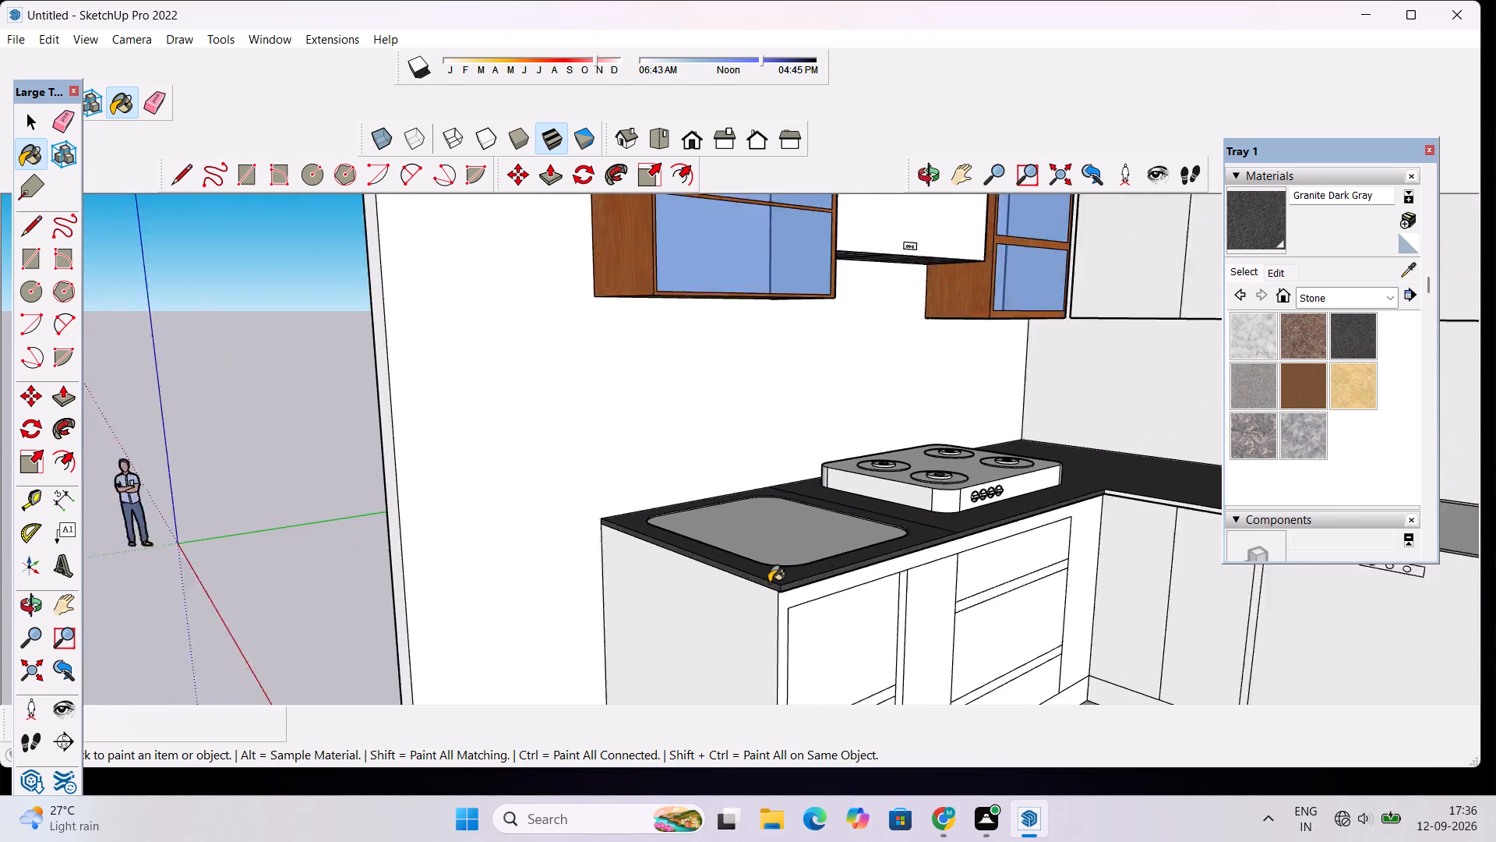
scroll(769, 582, "down", 6)
scroll(1134, 589, "up", 6)
scroll(1086, 522, "up", 13)
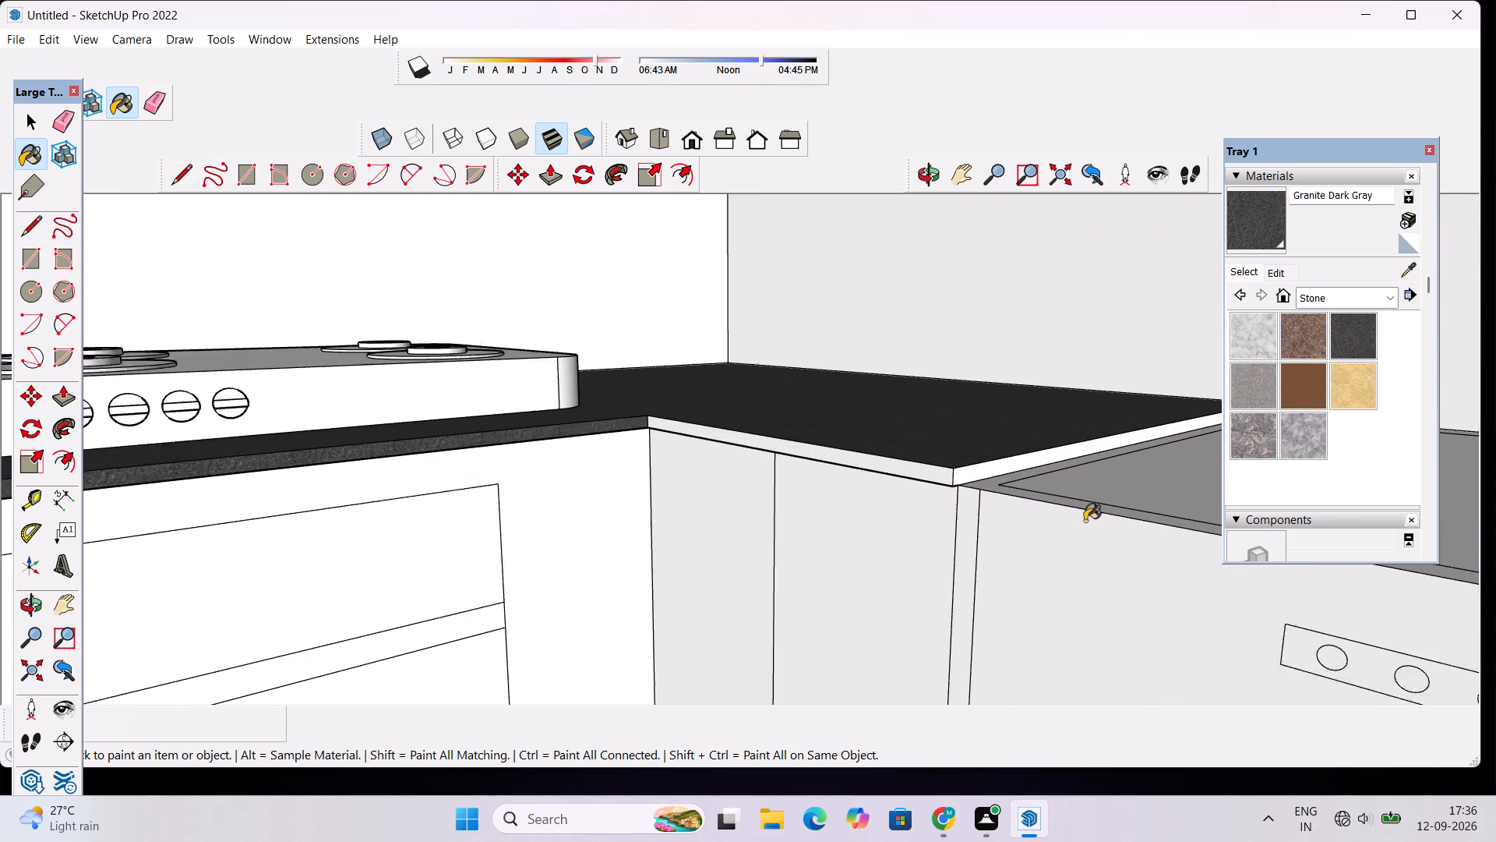
scroll(1085, 521, "up", 2)
left_click(969, 463)
left_click(915, 469)
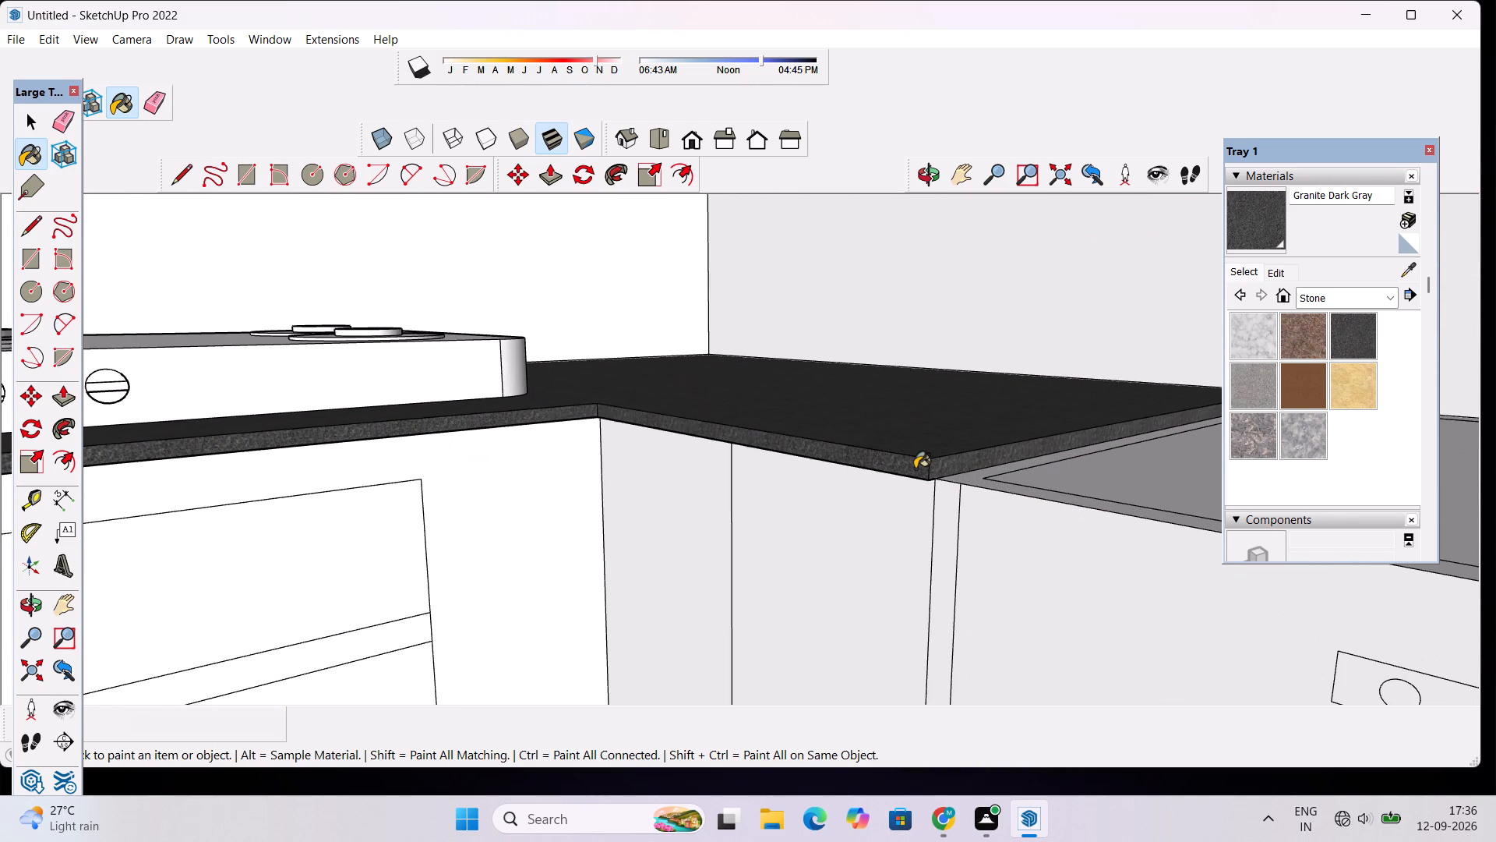
Paint the wall behind the dishwasher and refrigerator with the stone material Carrera Marble.
scroll(915, 469, "down", 8)
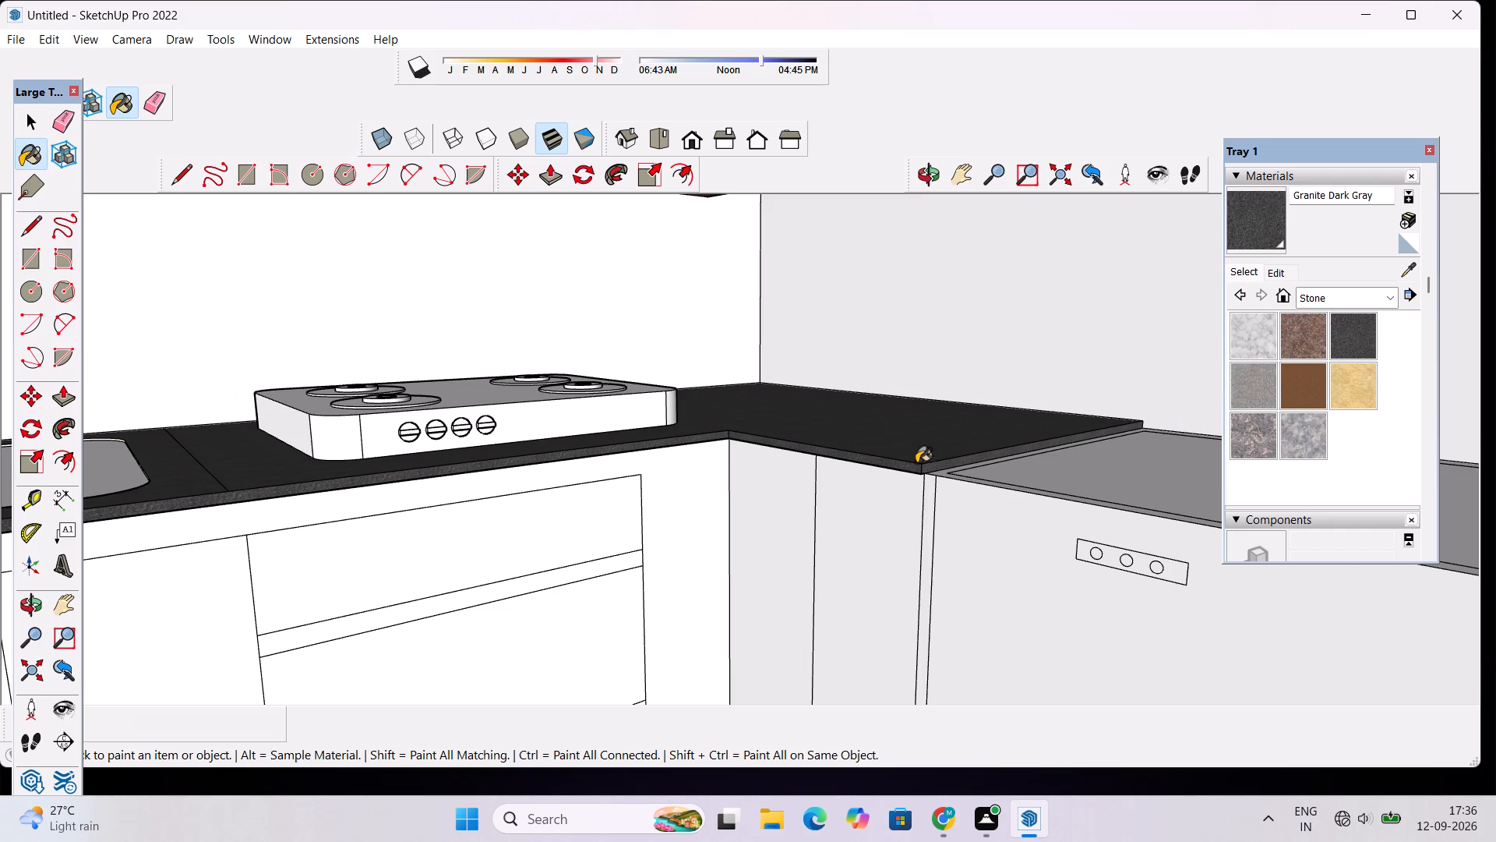
scroll(958, 440, "down", 10)
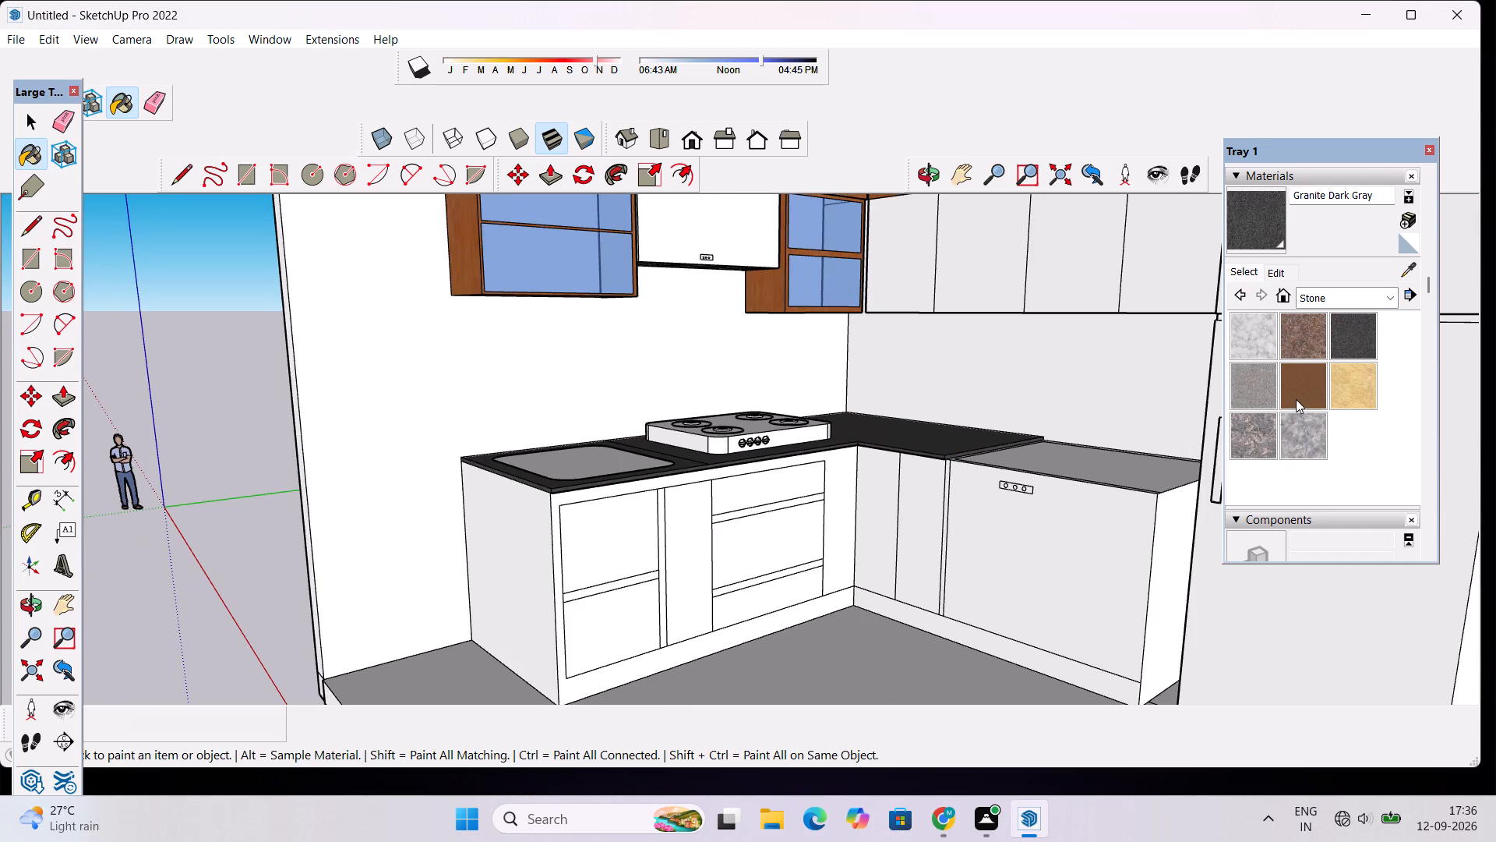
left_click(1261, 338)
left_click(967, 345)
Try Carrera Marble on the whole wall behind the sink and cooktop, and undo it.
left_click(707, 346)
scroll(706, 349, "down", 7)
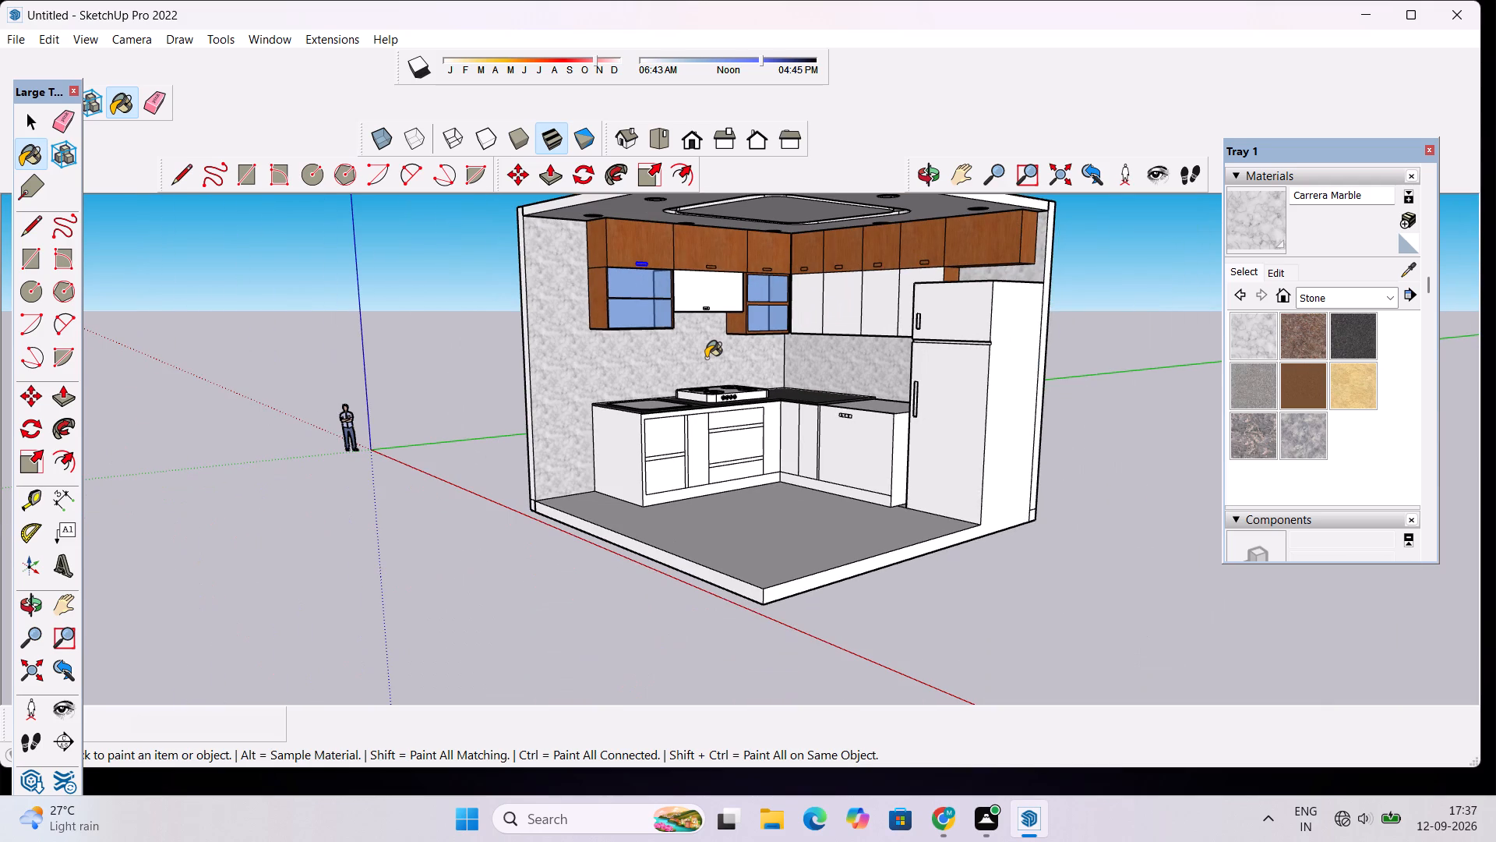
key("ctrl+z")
Draw a vertical line about 6' 8 9/16" long on the sink wall from the large glass cabinet's bottom corner to the countertop's back corner.
scroll(633, 375, "up", 1)
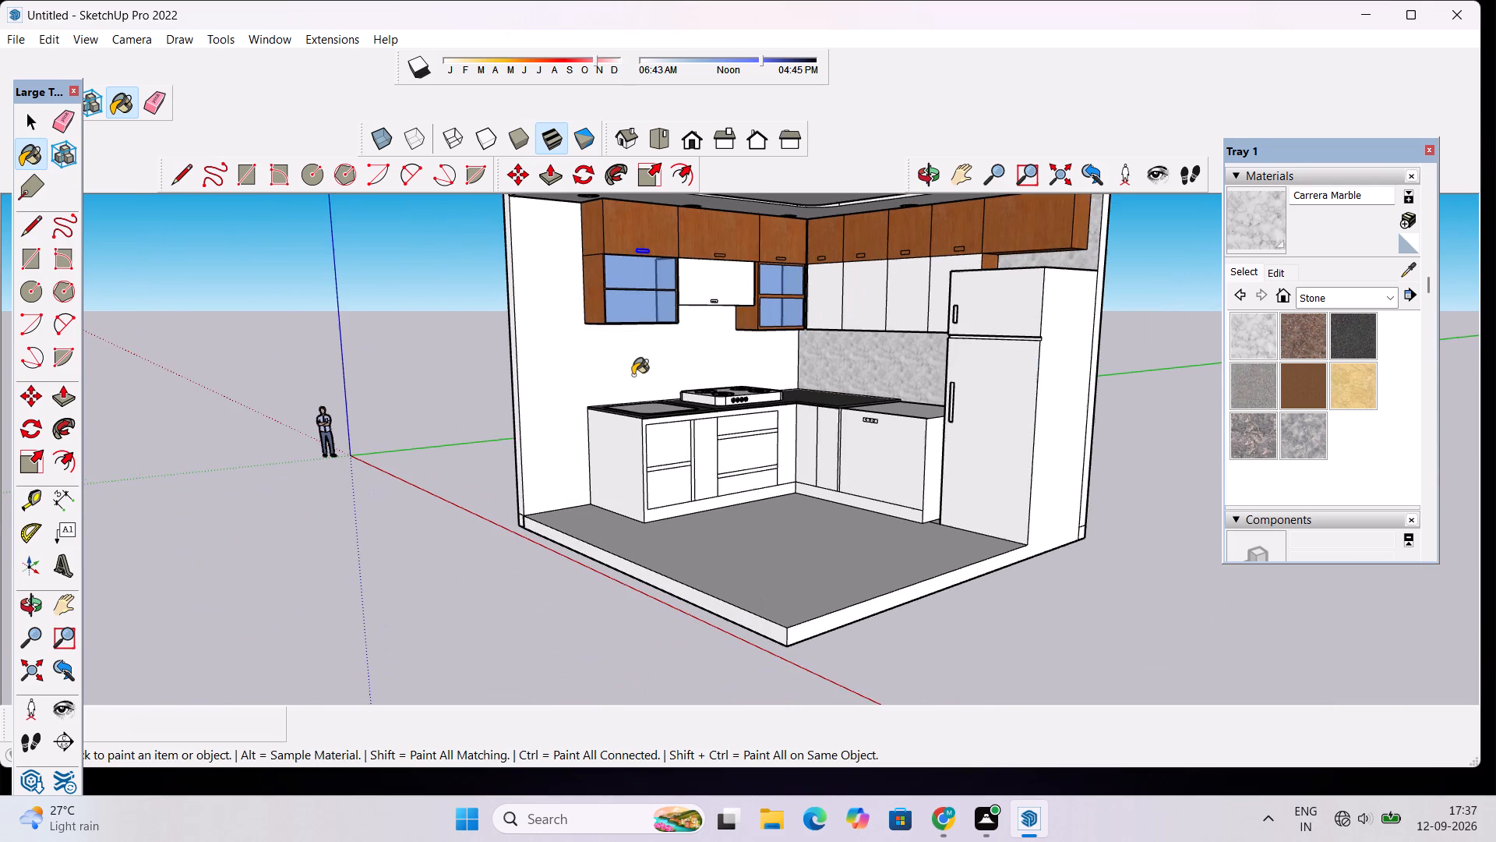
scroll(597, 377, "up", 1)
key("l")
scroll(597, 377, "up", 5)
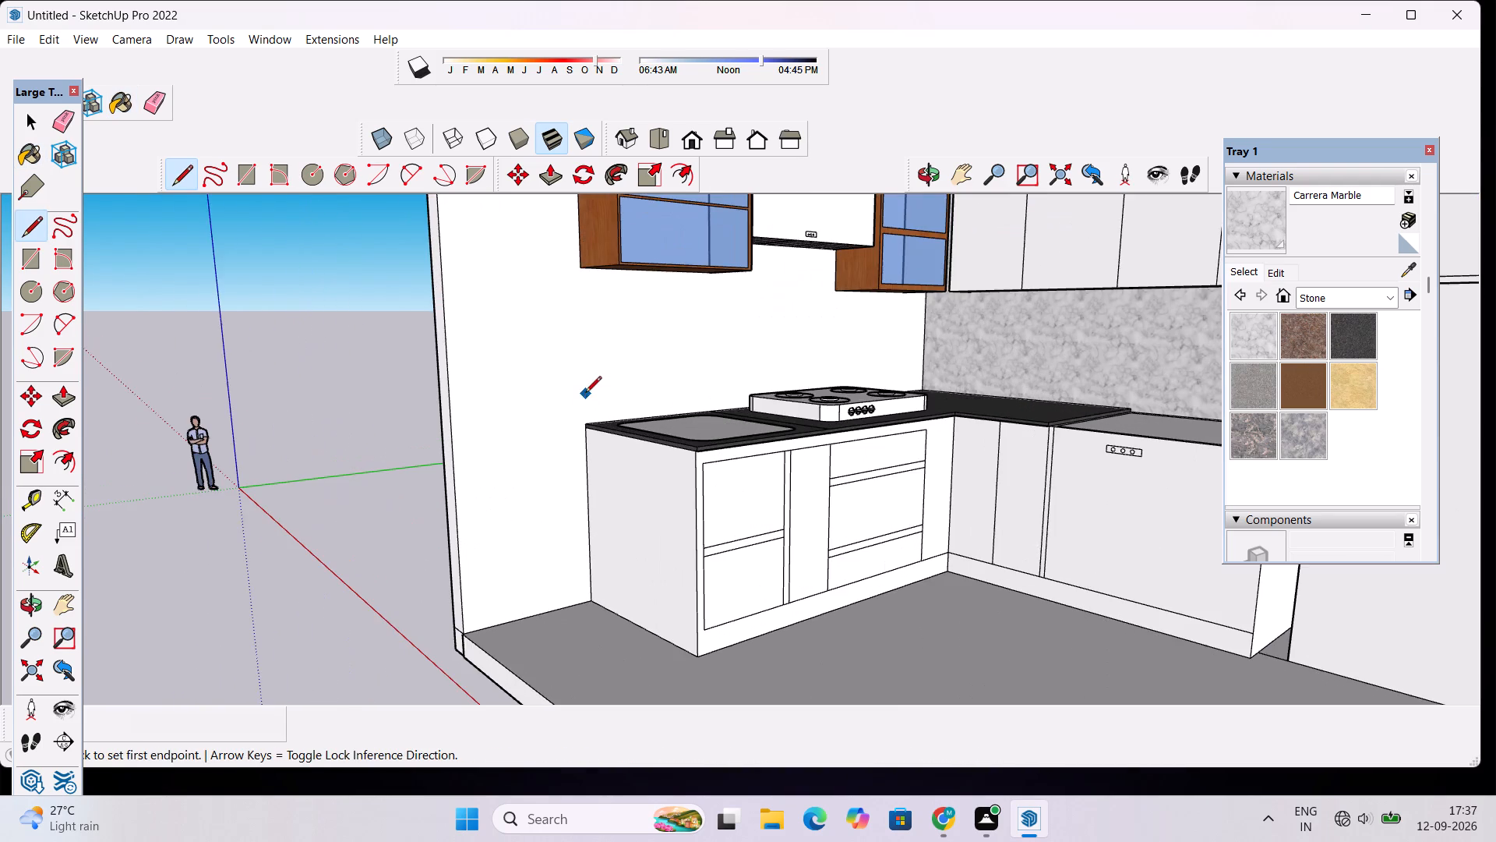
scroll(586, 423, "up", 9)
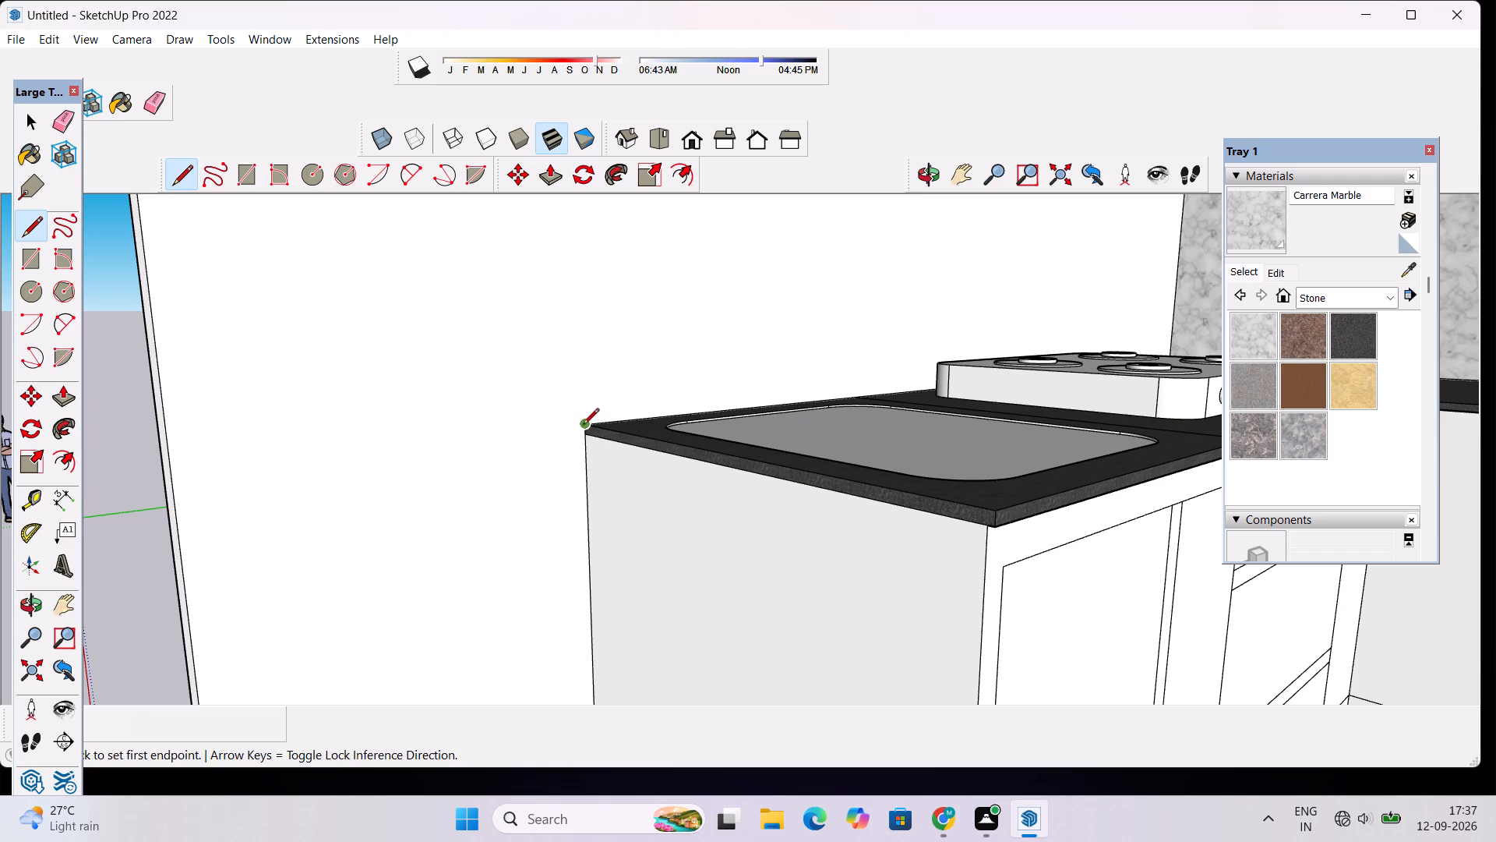
scroll(587, 416, "up", 5)
scroll(591, 428, "down", 9)
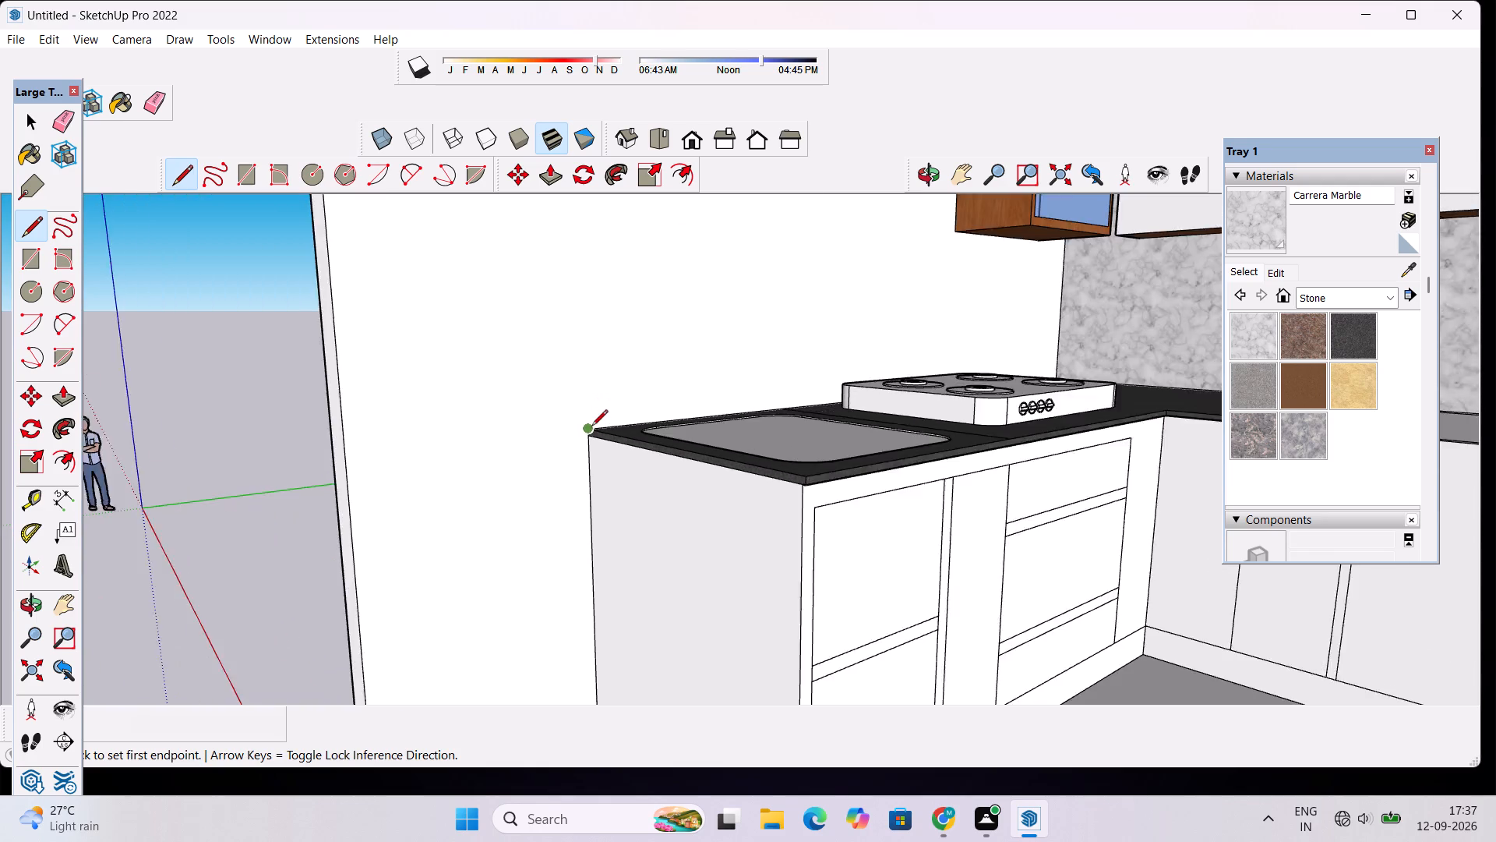
scroll(591, 427, "down", 8)
left_click(586, 292)
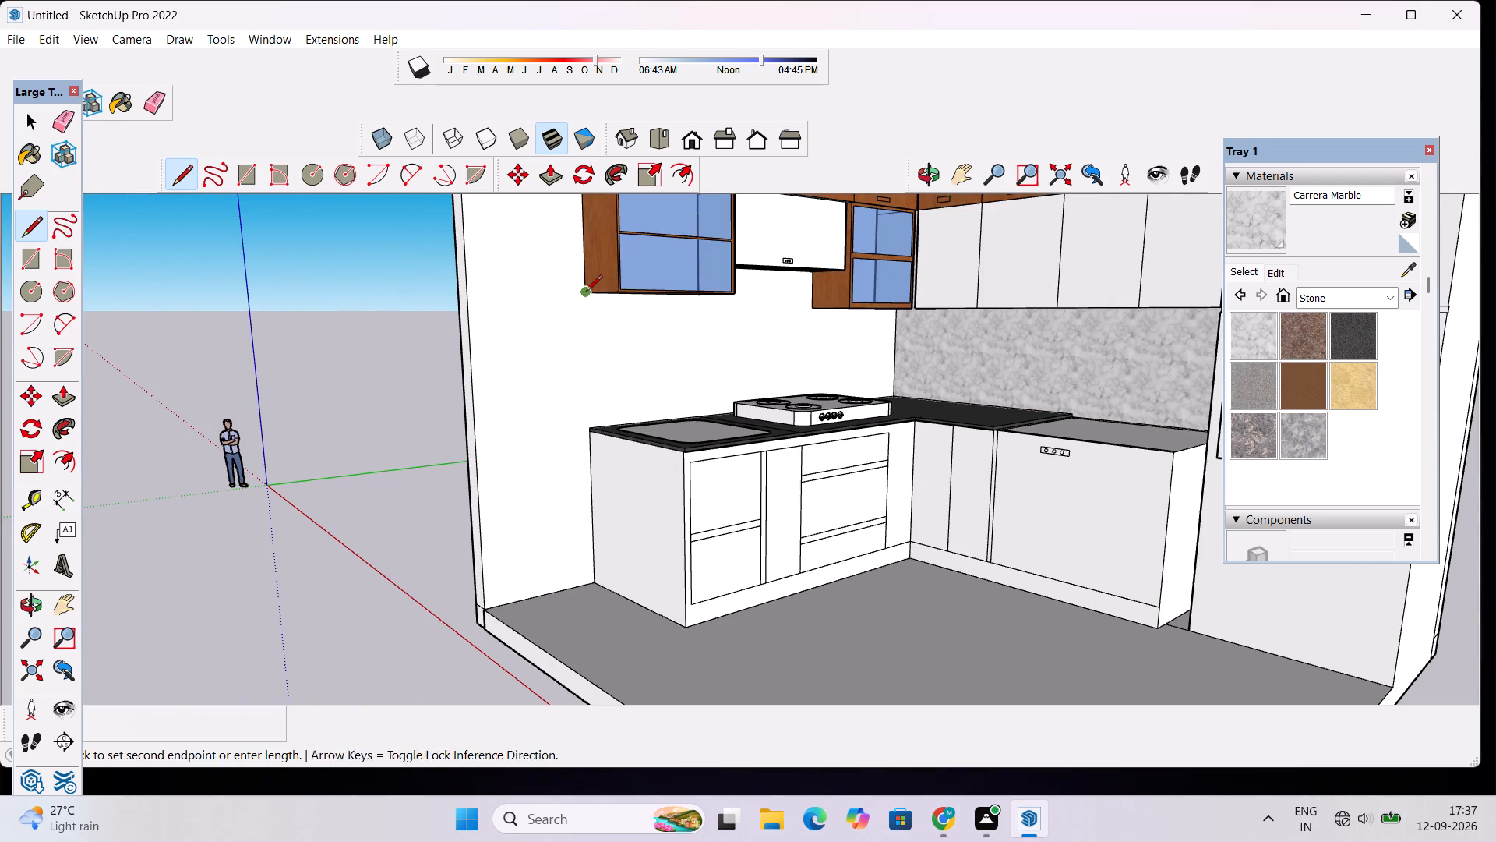
scroll(587, 397, "up", 12)
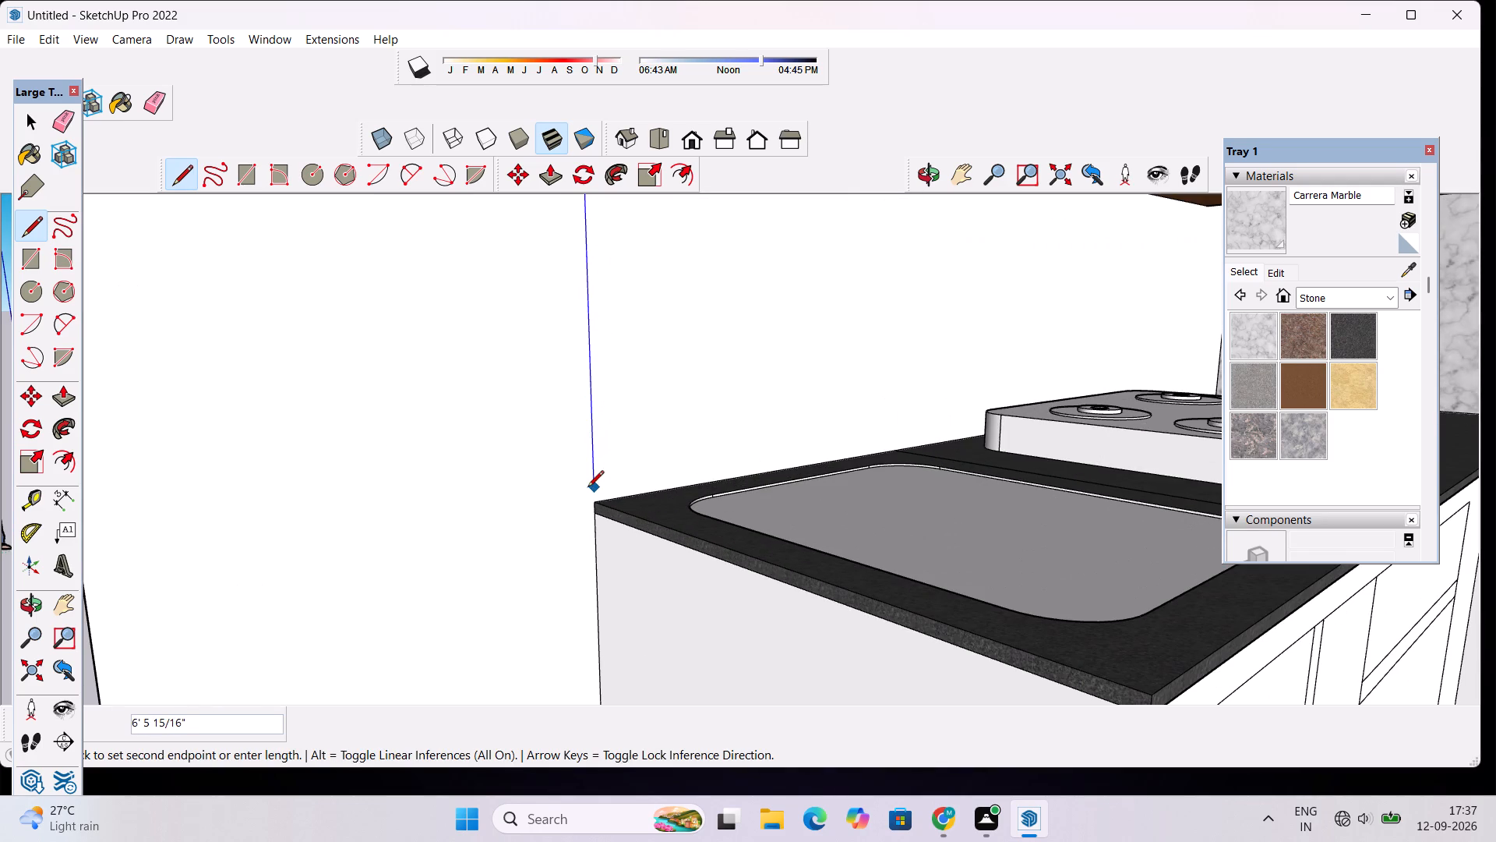
scroll(587, 491, "up", 17)
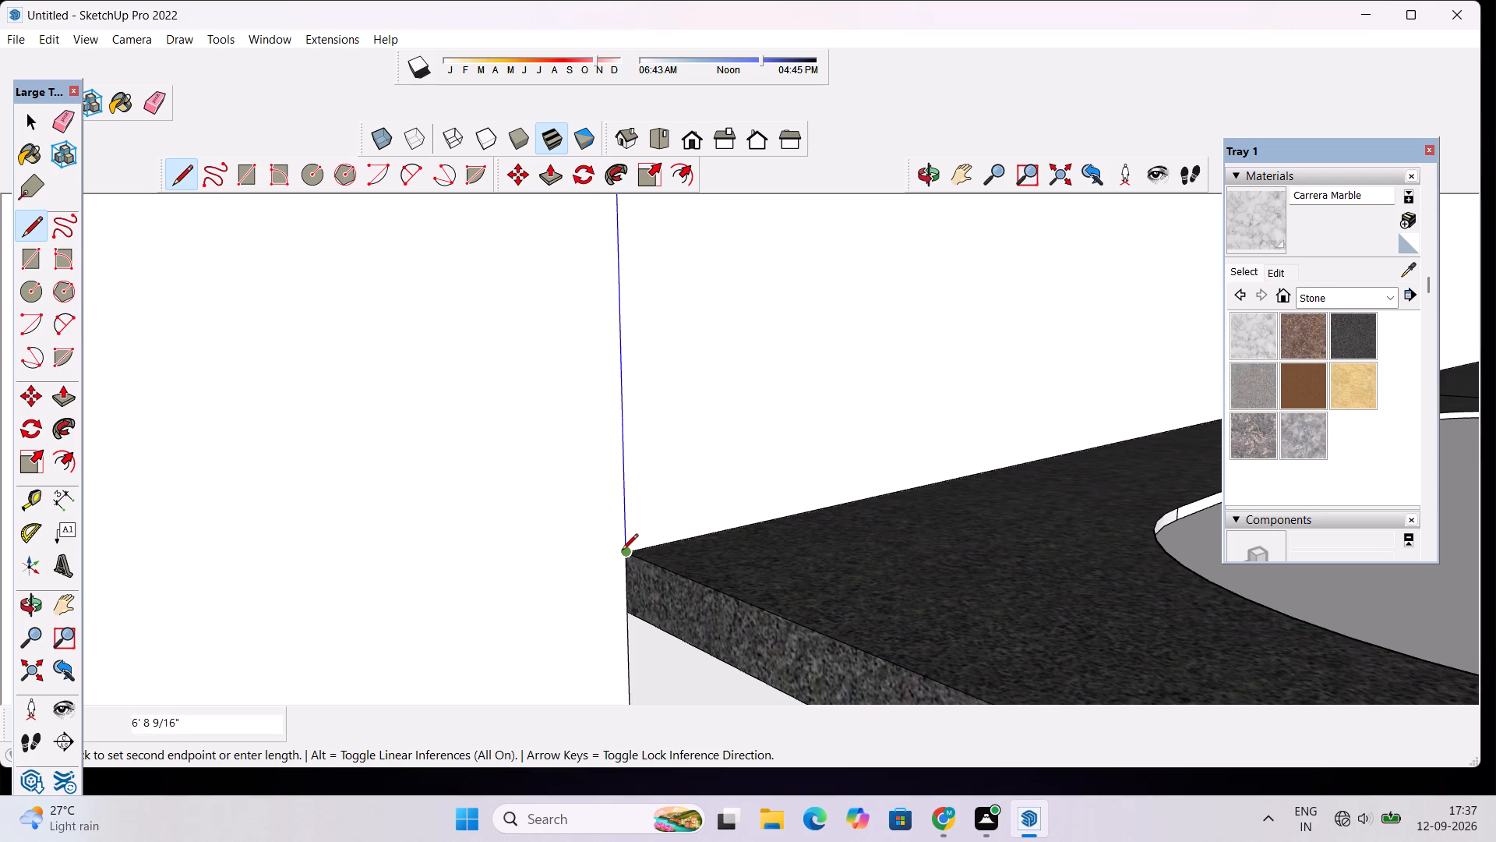
left_click(623, 552)
key("space")
Push/Pull the bare wall strip beside the large glass cabinet and sink counter outward by 2".
scroll(623, 534, "down", 20)
scroll(623, 534, "down", 12)
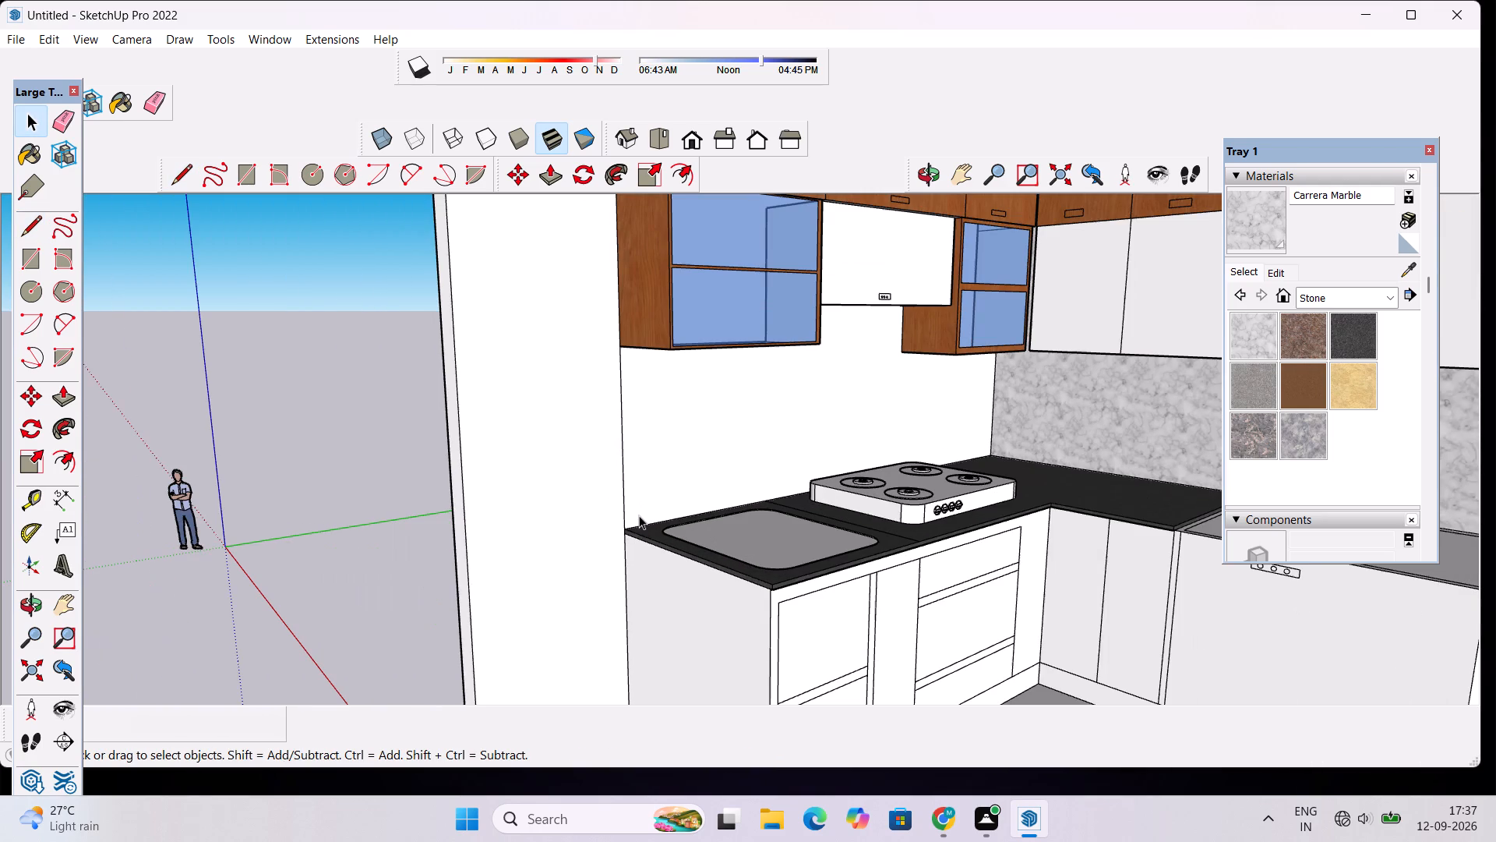
left_click(590, 481)
scroll(590, 481, "down", 5)
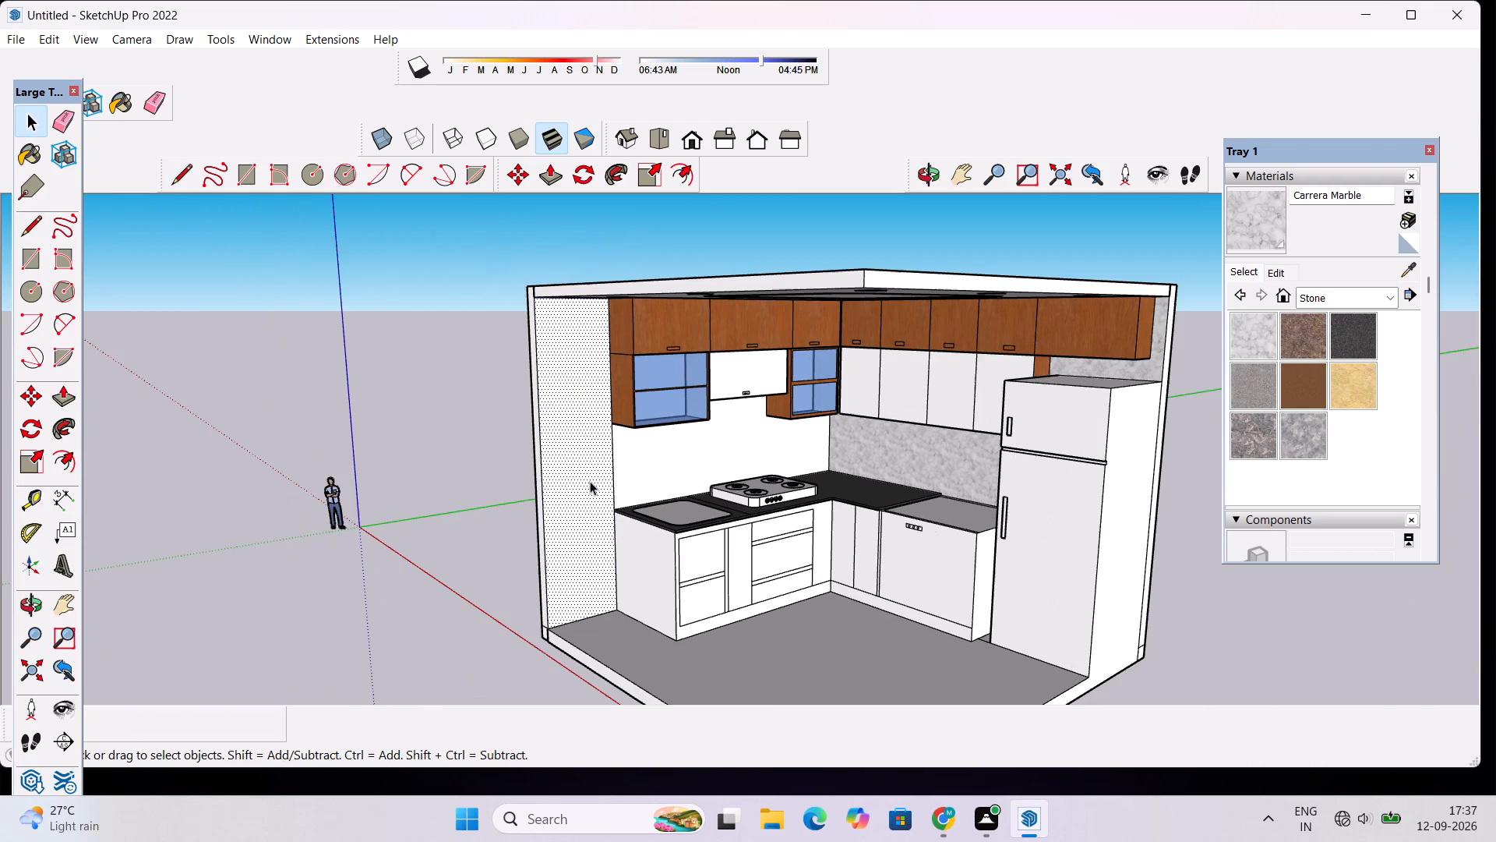
key("m")
left_click(593, 488)
key("space")
key("p")
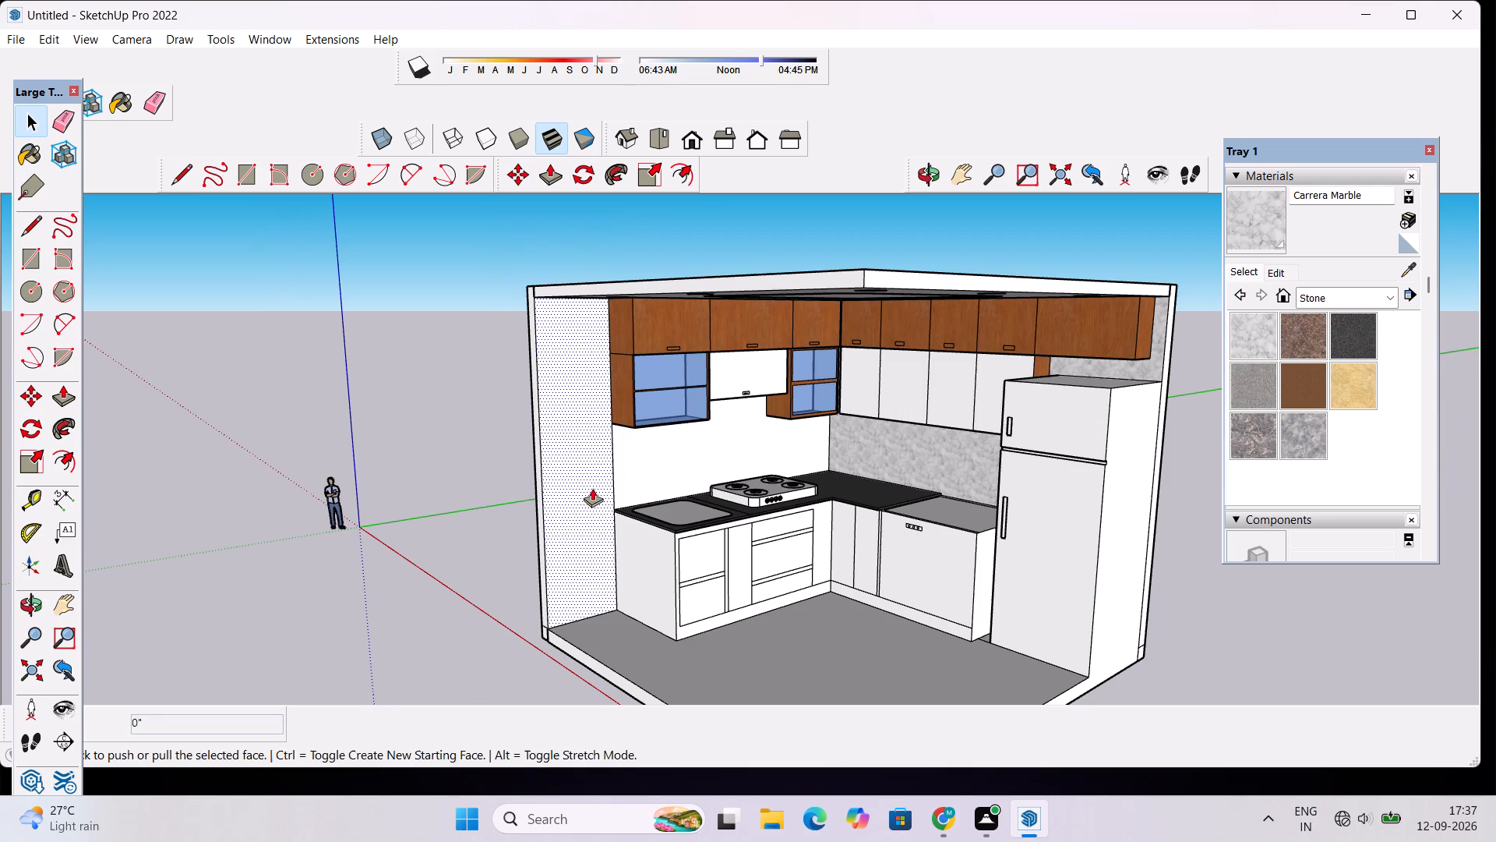
left_click(592, 488)
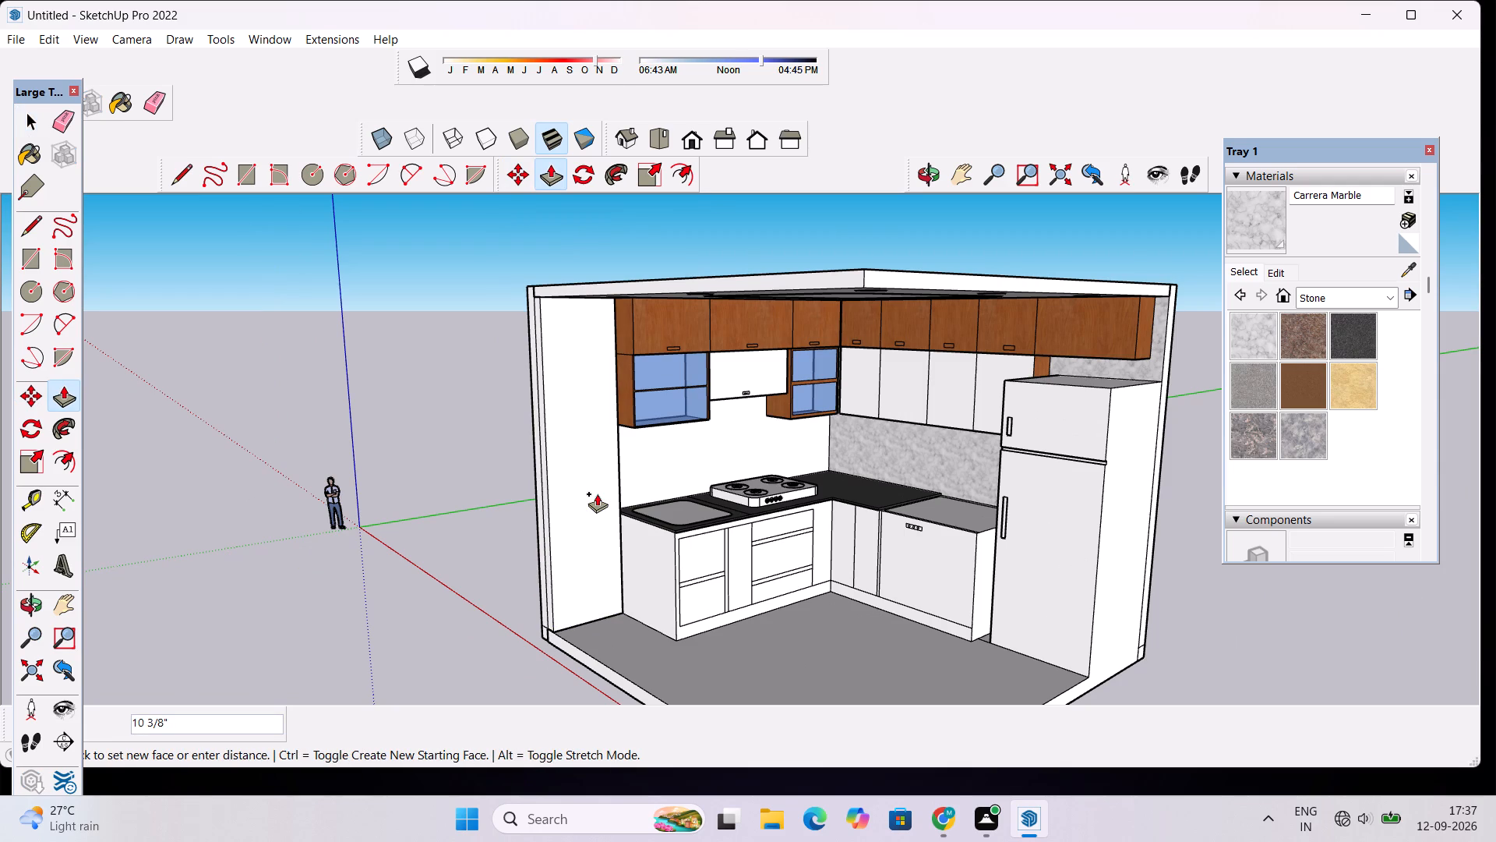
type("2\"")
key("Return")
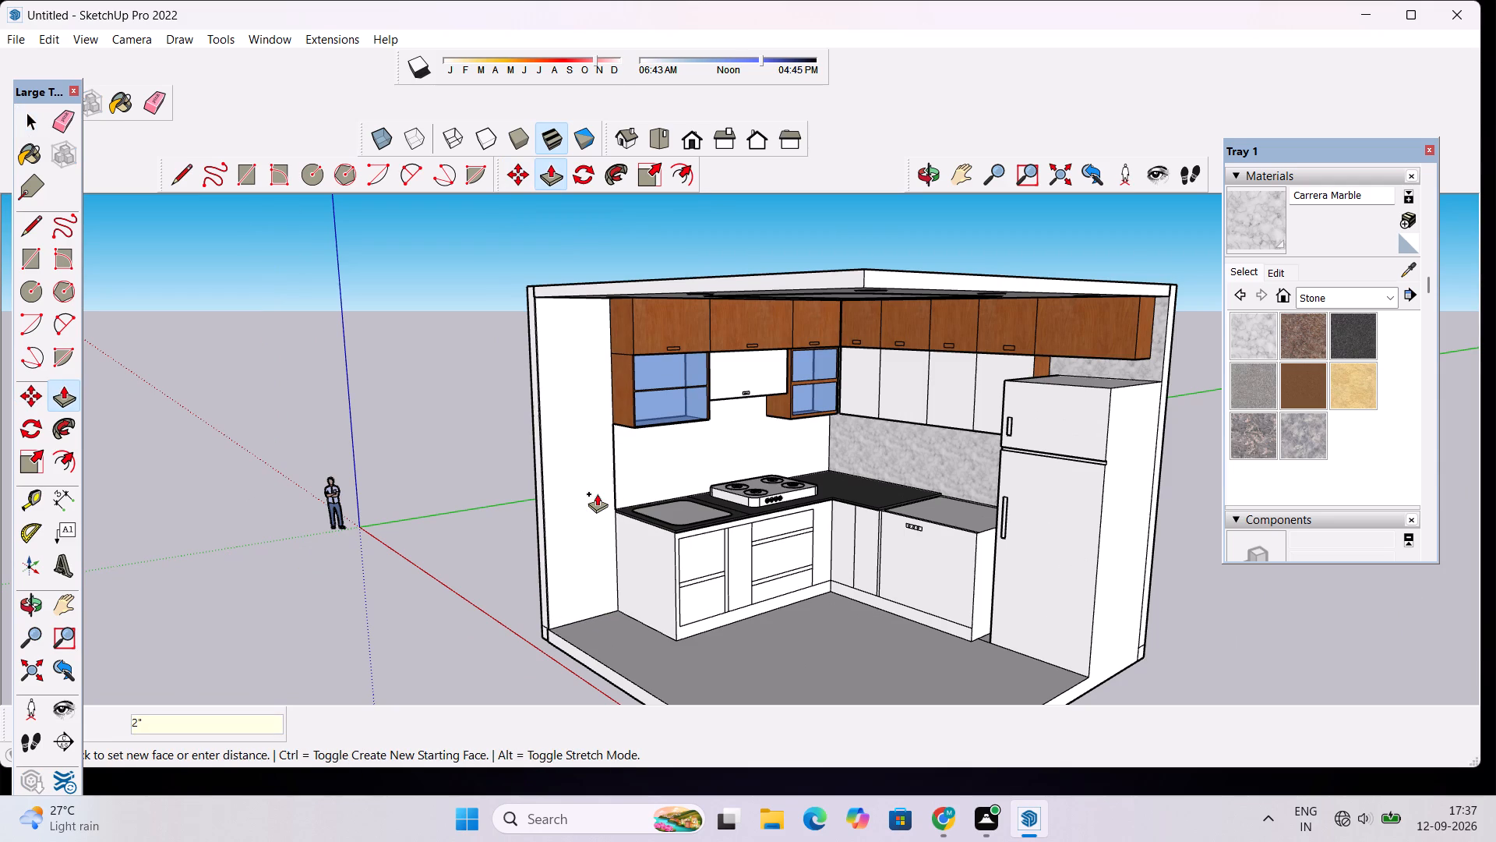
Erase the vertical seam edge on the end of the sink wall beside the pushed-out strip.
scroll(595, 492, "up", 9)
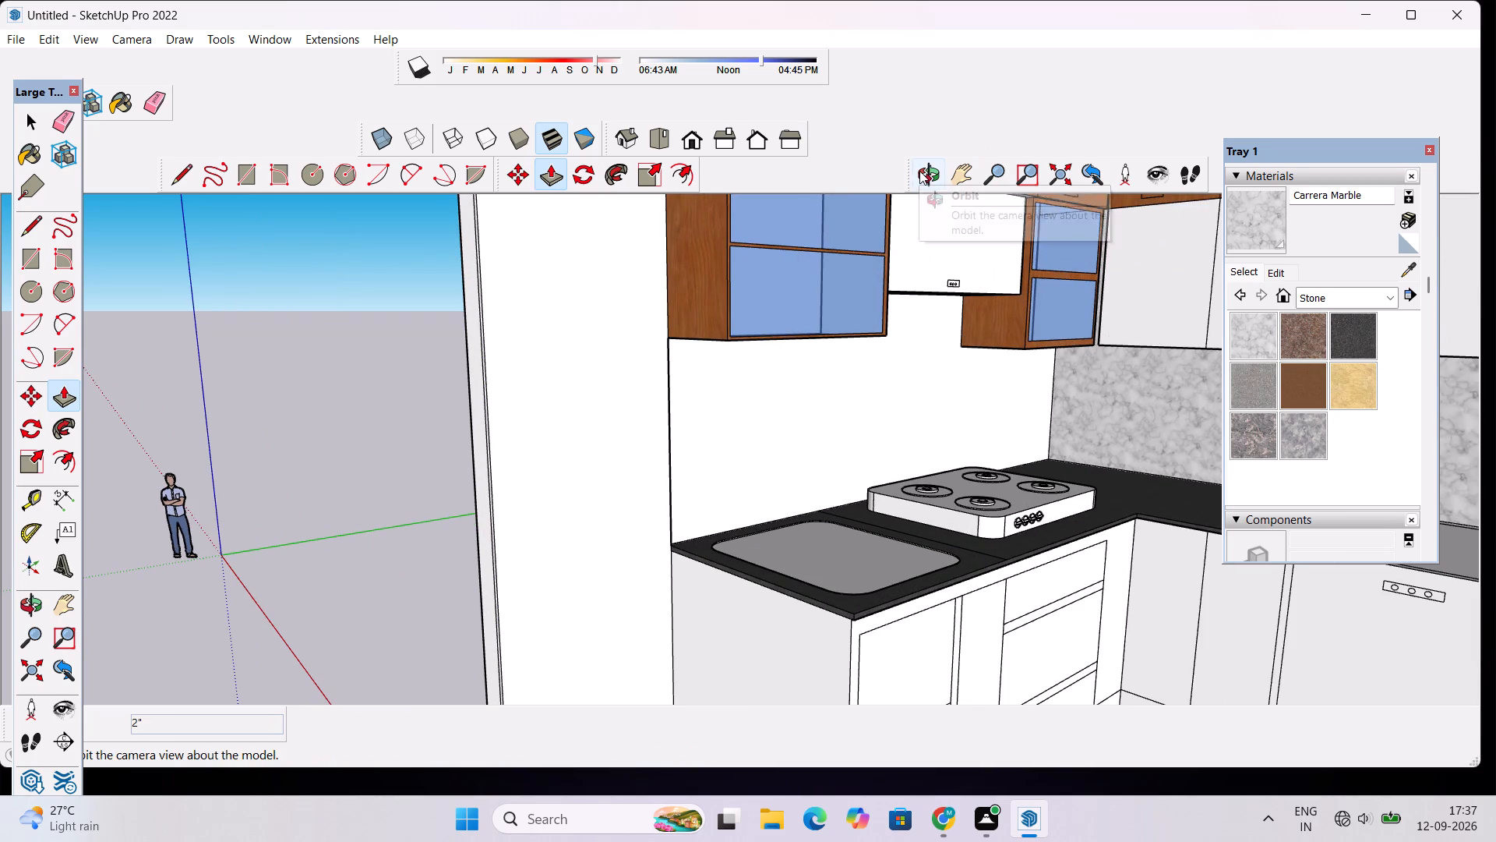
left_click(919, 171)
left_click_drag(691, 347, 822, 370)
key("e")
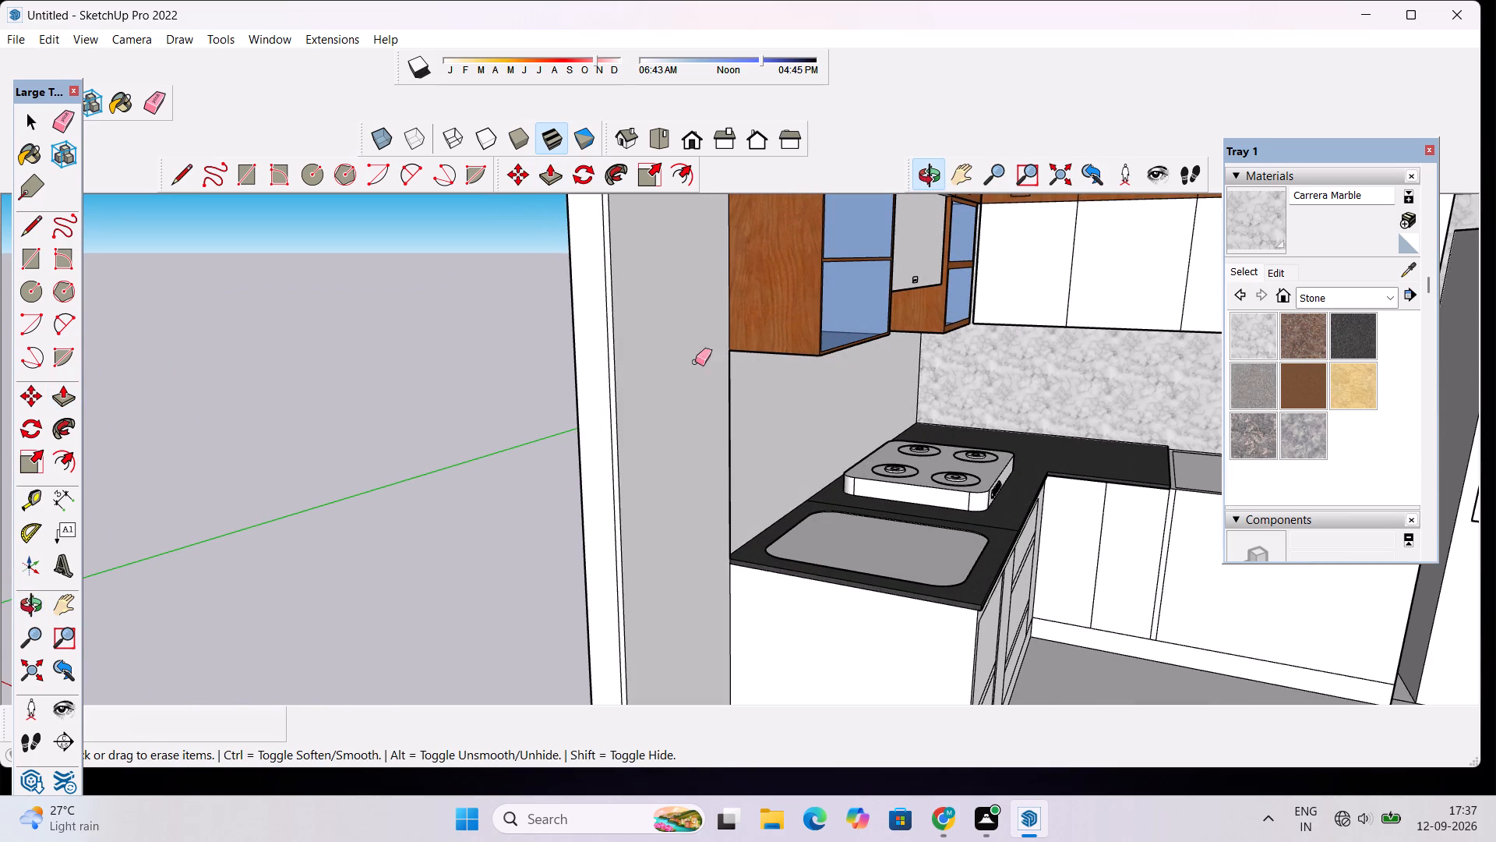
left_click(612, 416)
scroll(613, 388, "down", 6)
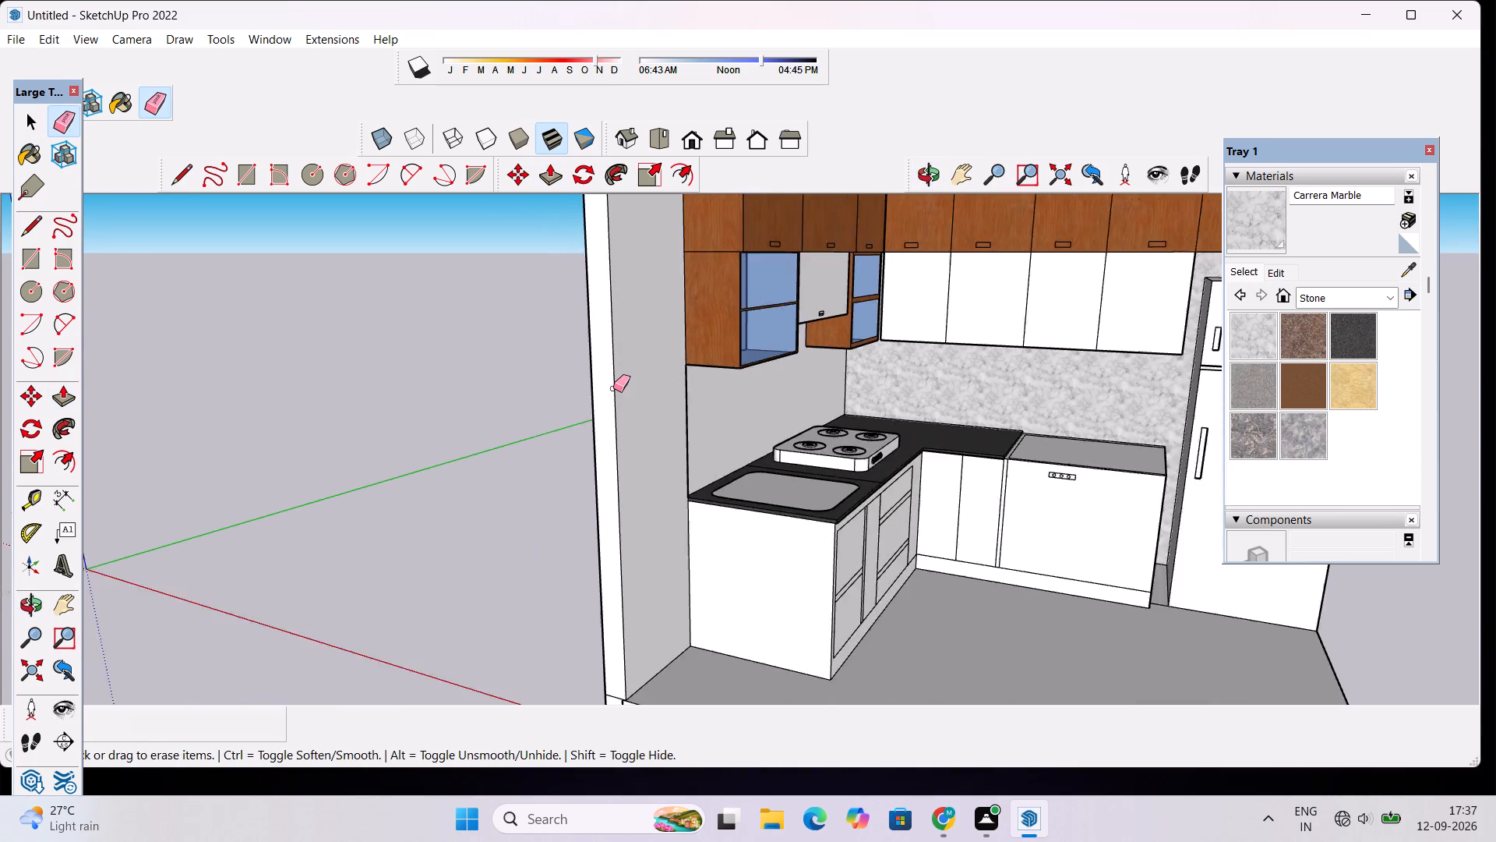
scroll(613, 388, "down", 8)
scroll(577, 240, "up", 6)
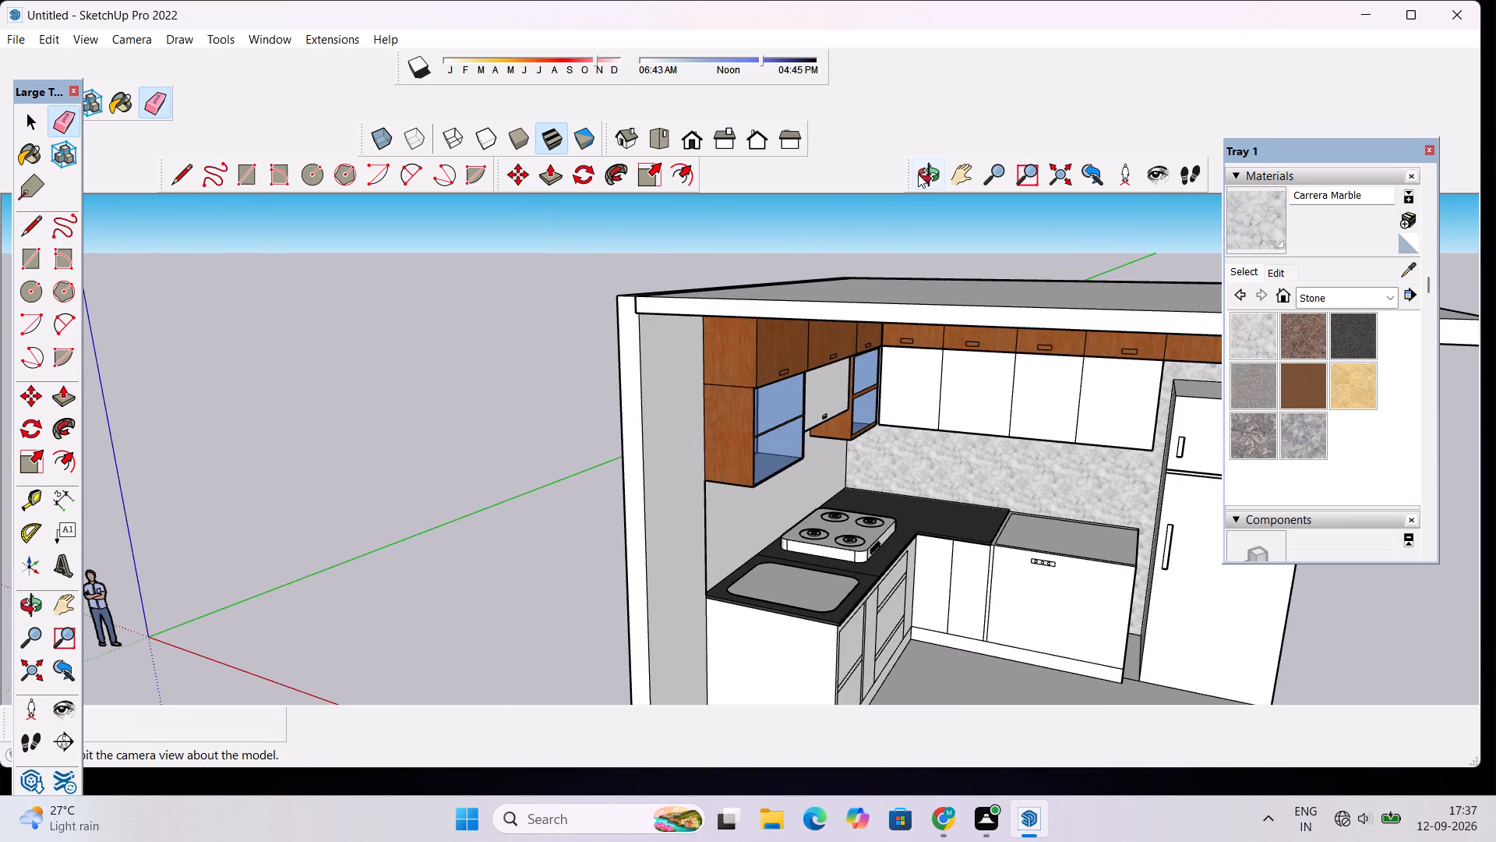
Examine the pushed-out wall strip, its outer end and the sink wall from several angles.
left_click(919, 177)
left_click_drag(774, 303, 1007, 362)
scroll(894, 393, "up", 6)
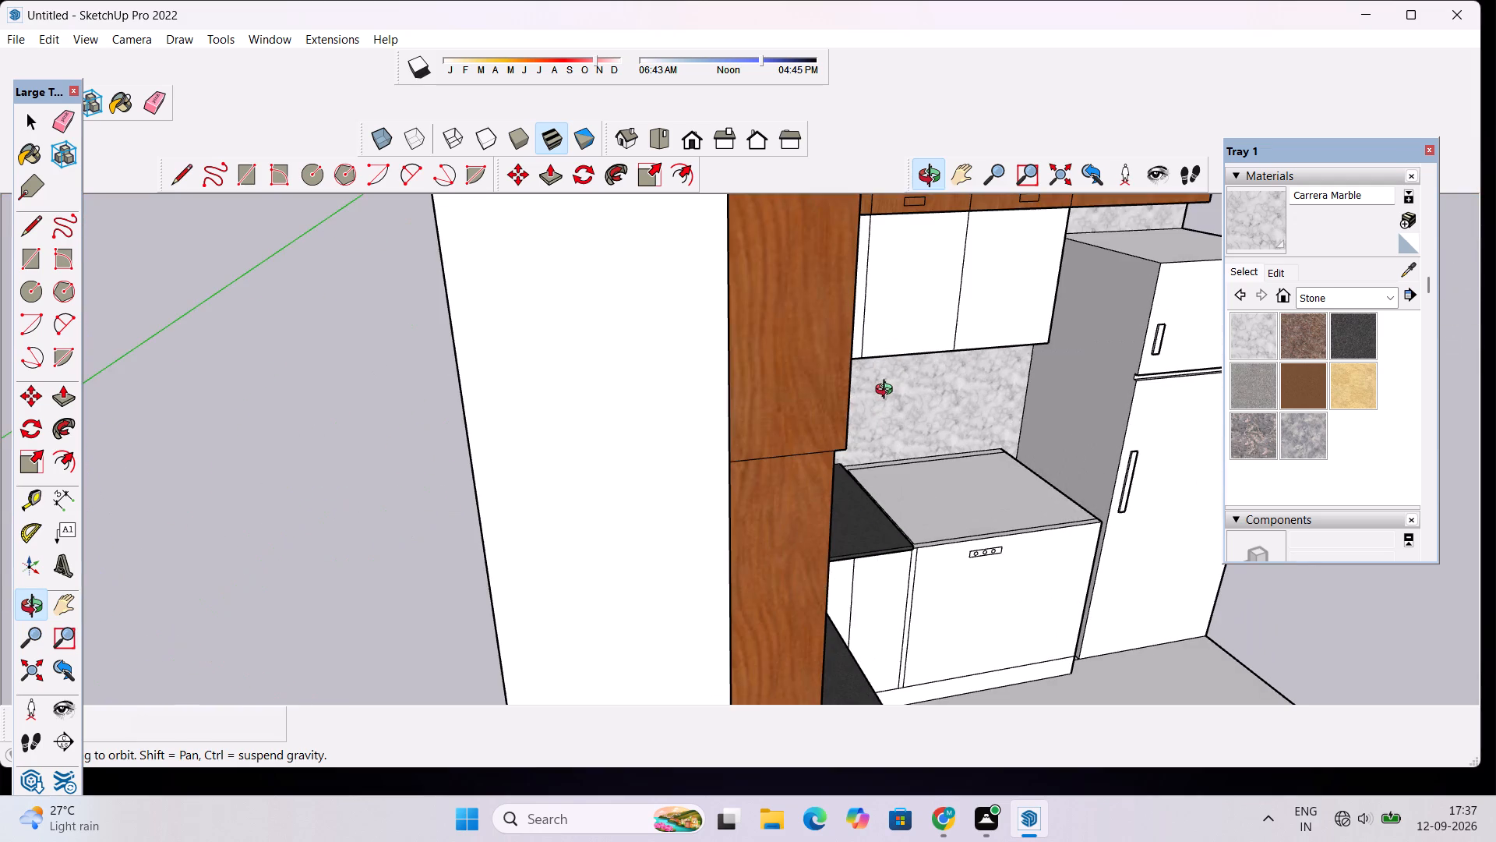
scroll(884, 389, "down", 7)
left_click_drag(998, 414, 919, 427)
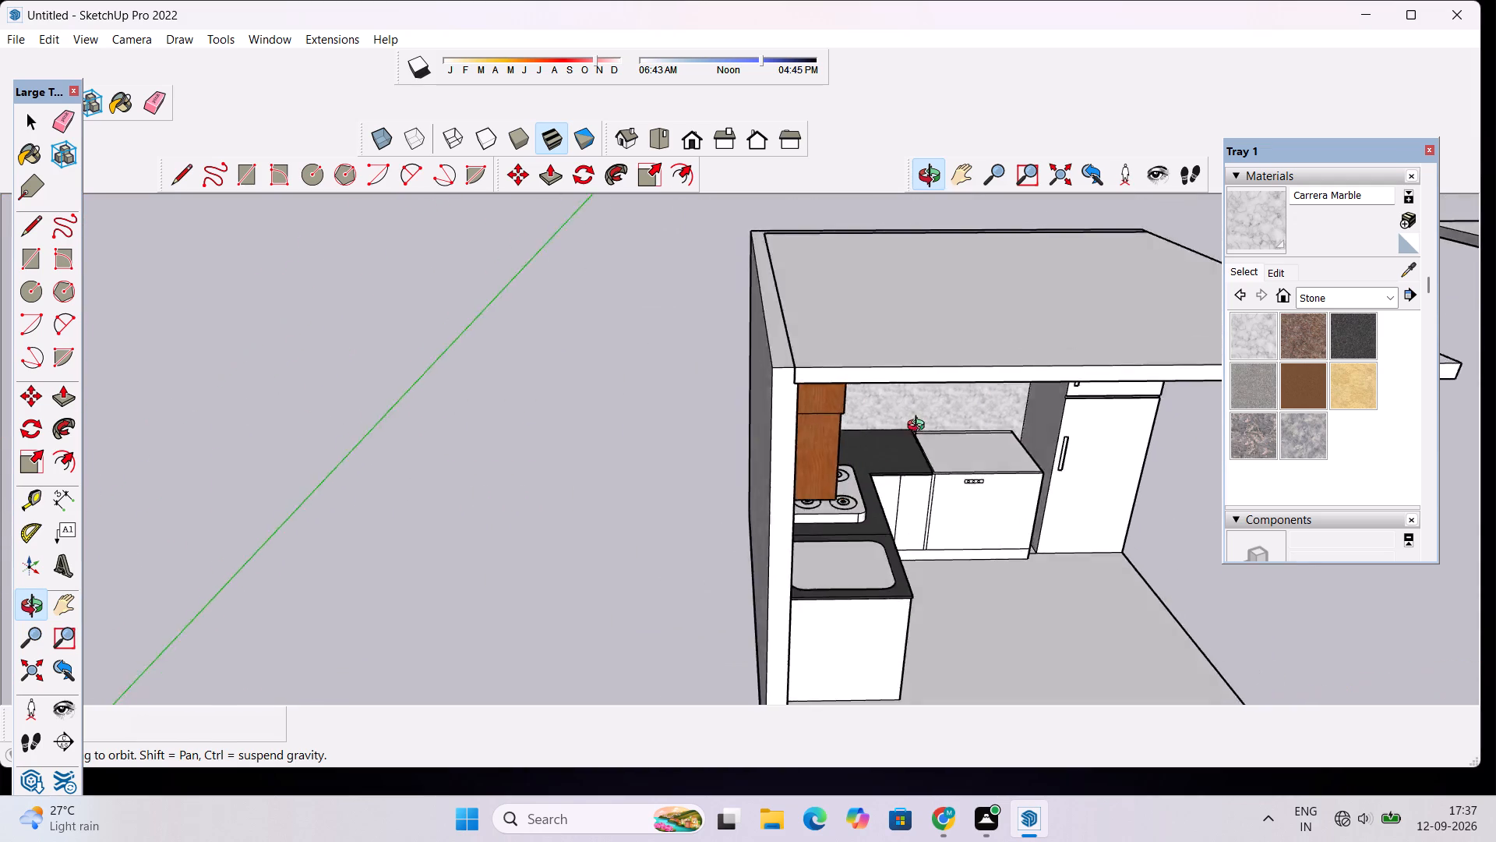
left_click_drag(919, 427, 692, 418)
scroll(689, 404, "down", 6)
left_click_drag(771, 423, 759, 274)
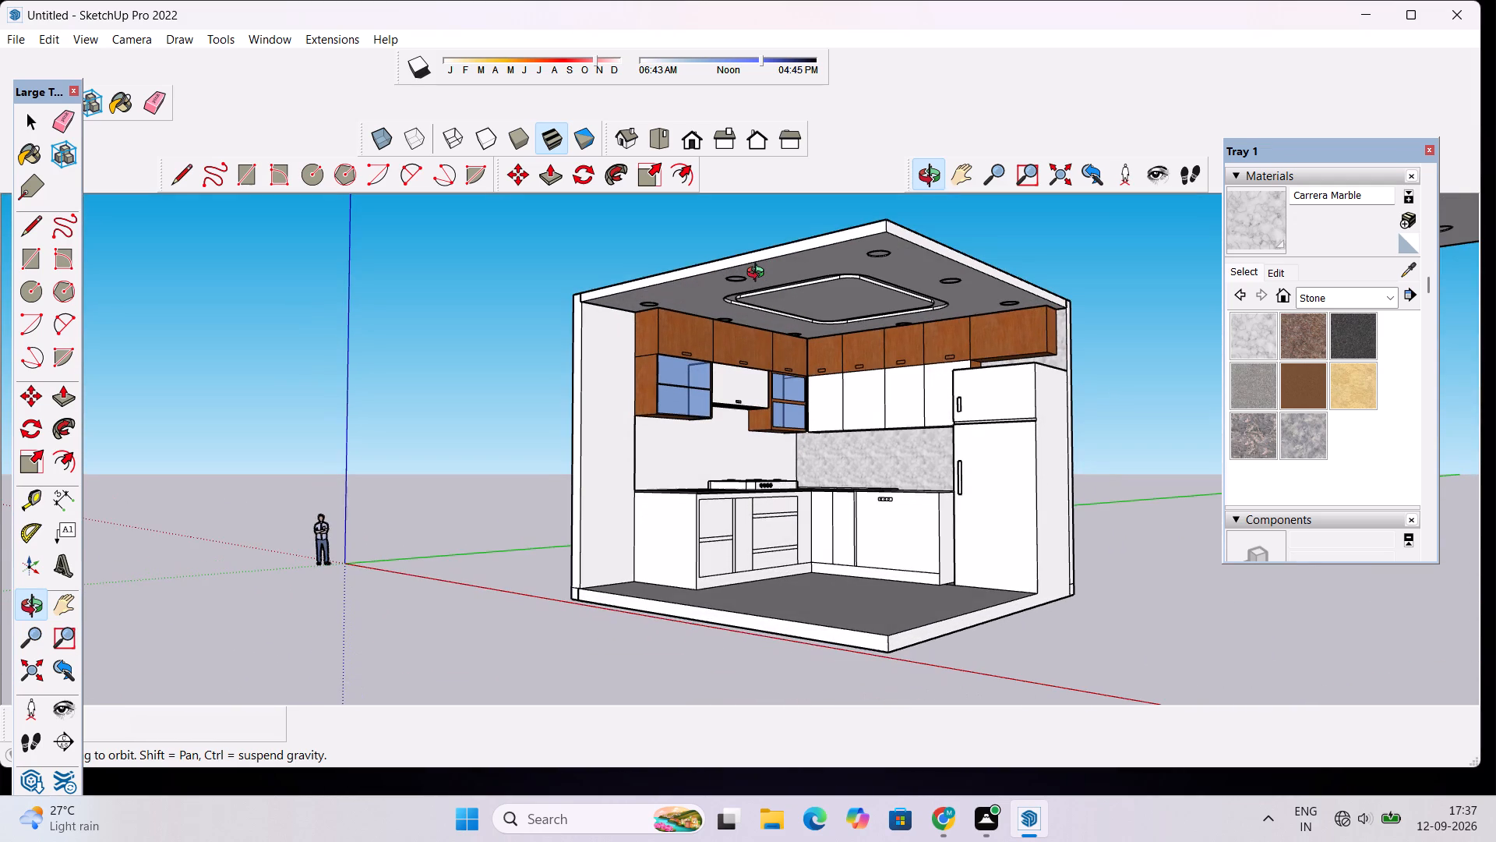
scroll(759, 274, "up", 4)
scroll(738, 306, "down", 4)
left_click_drag(749, 379, 743, 397)
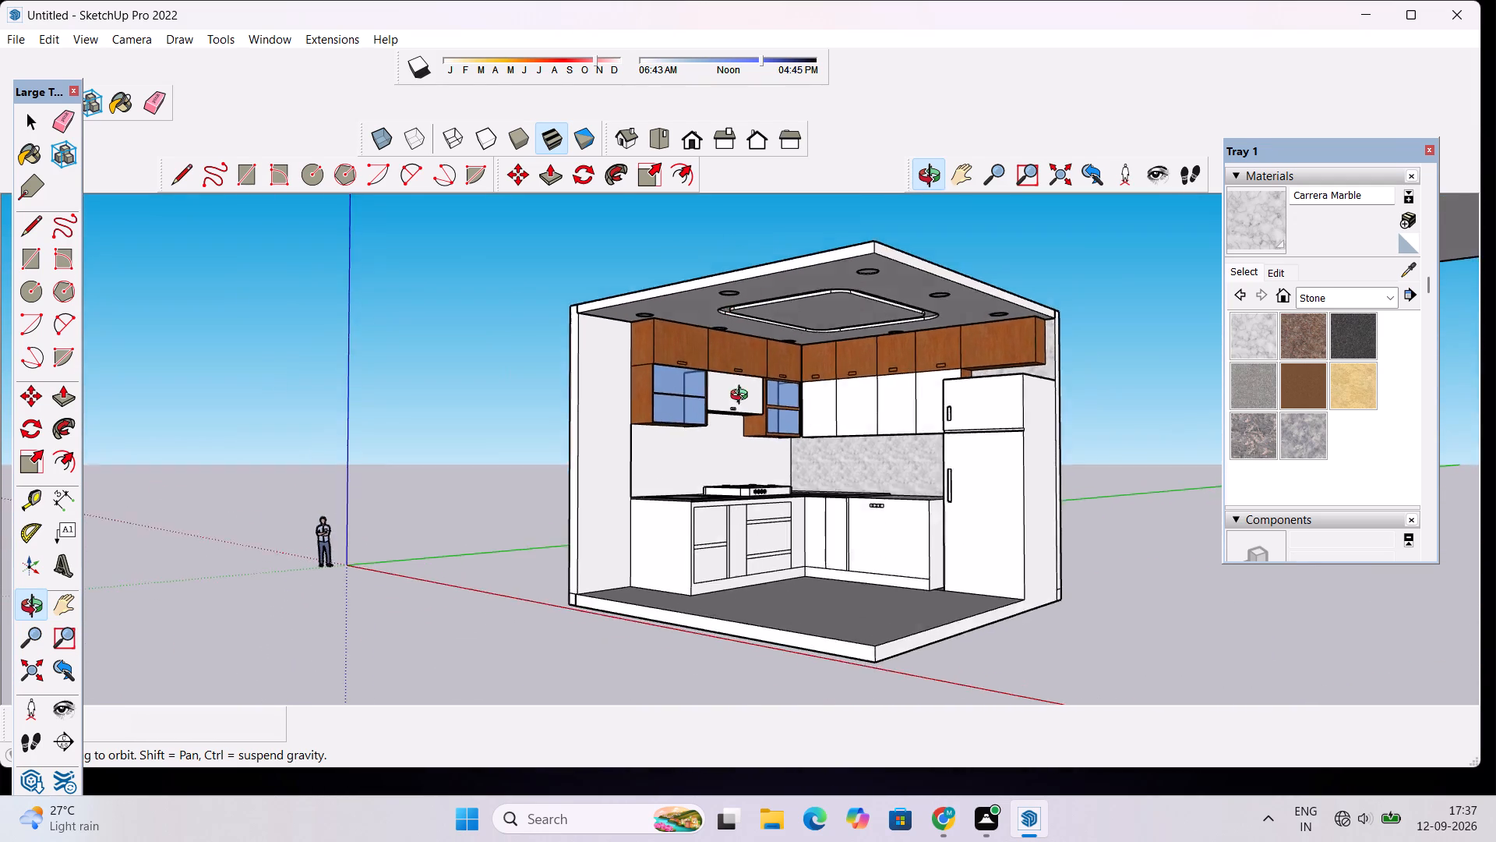
left_click_drag(743, 397, 597, 429)
scroll(595, 429, "up", 4)
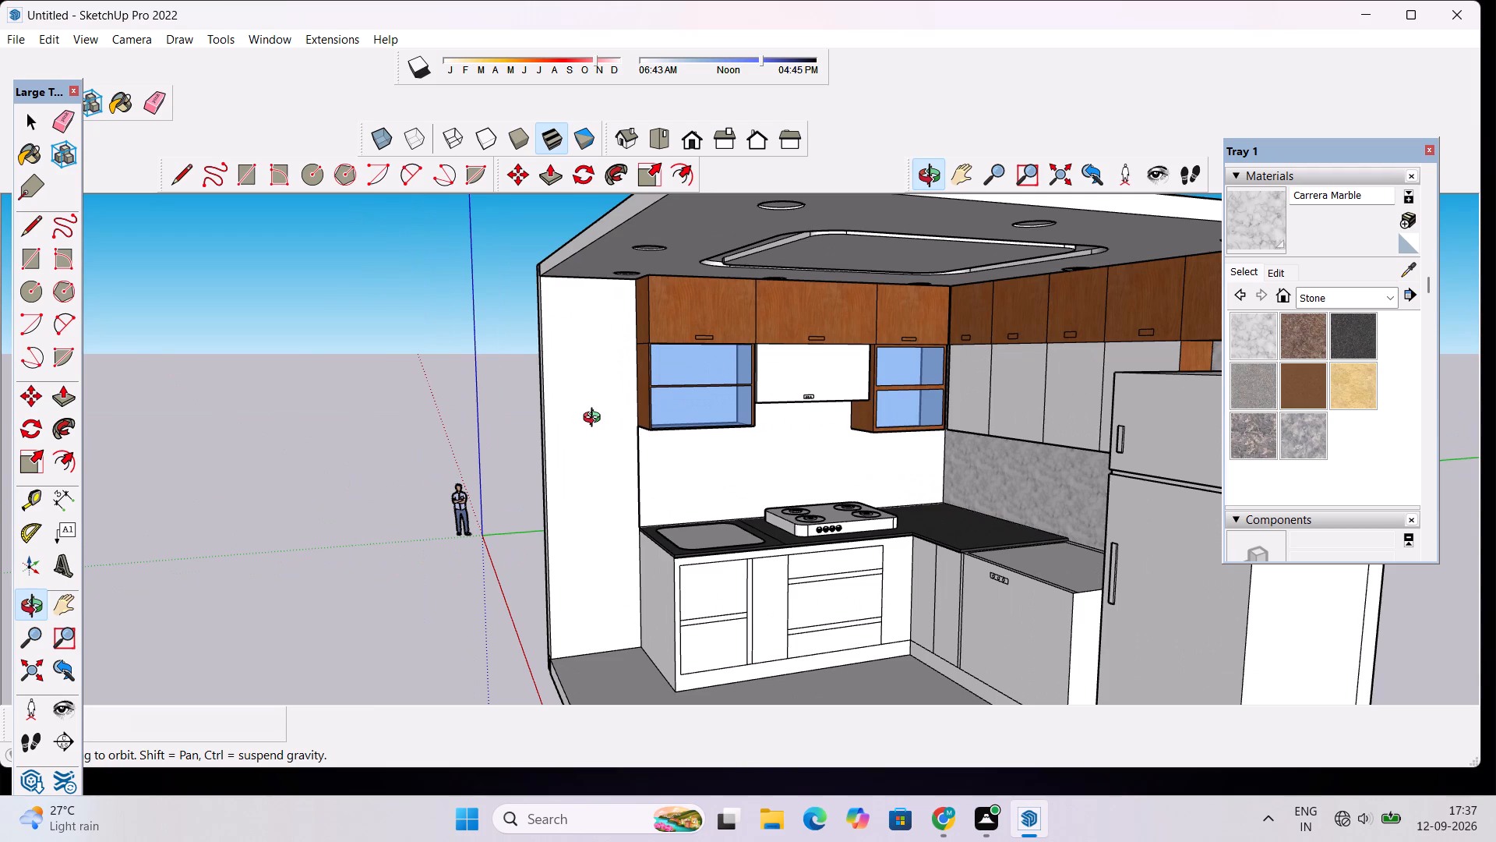
Undo the edge erase and the wall strip's Push/Pull, keeping the vertical dividing line on the sink wall.
key("ctrl+z")
key("ctrl+z")
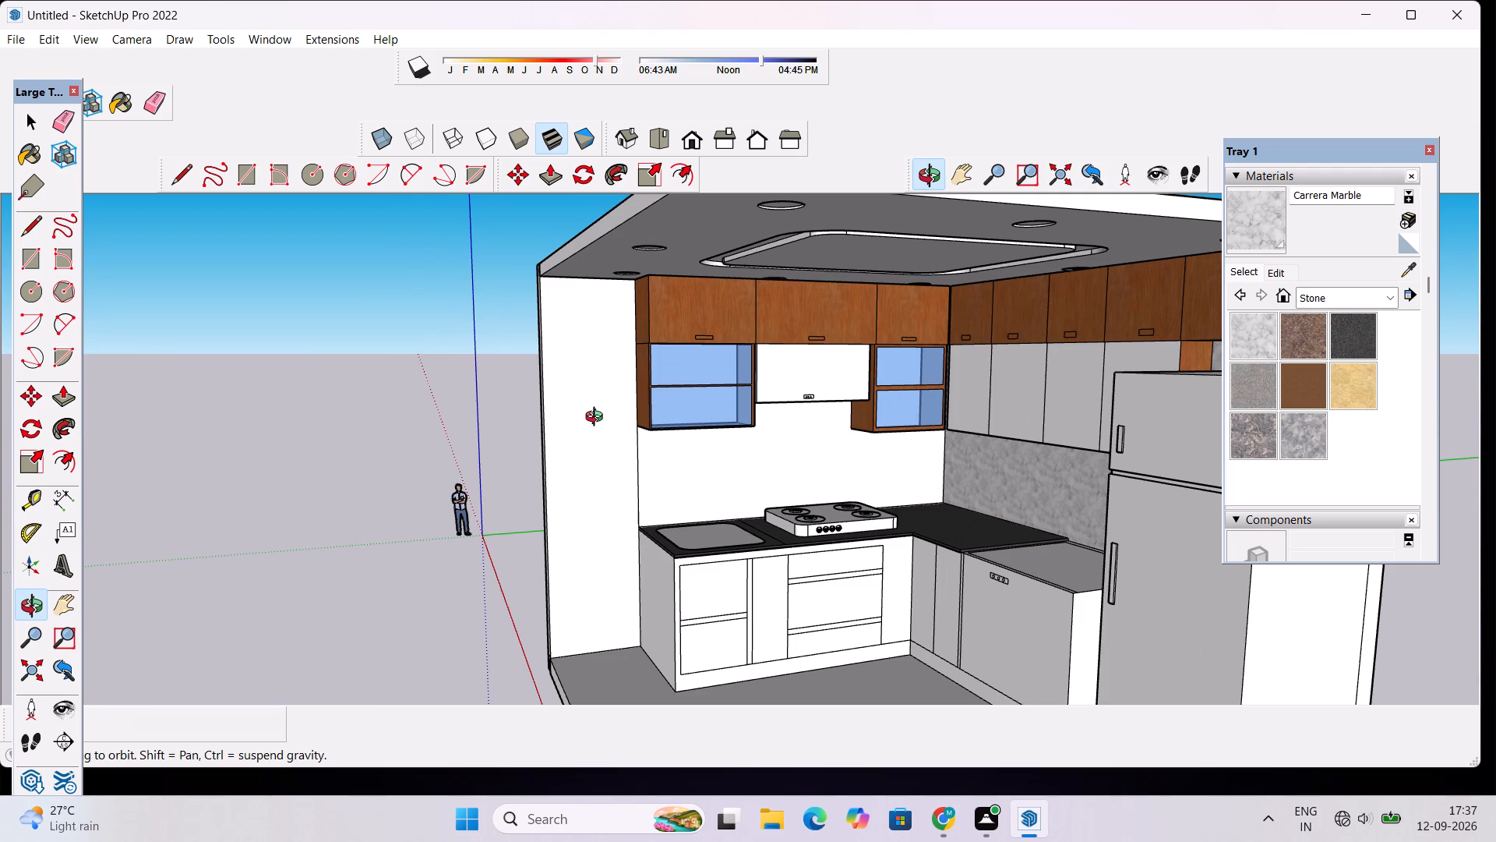
key("ctrl+z")
key("ctrl+y")
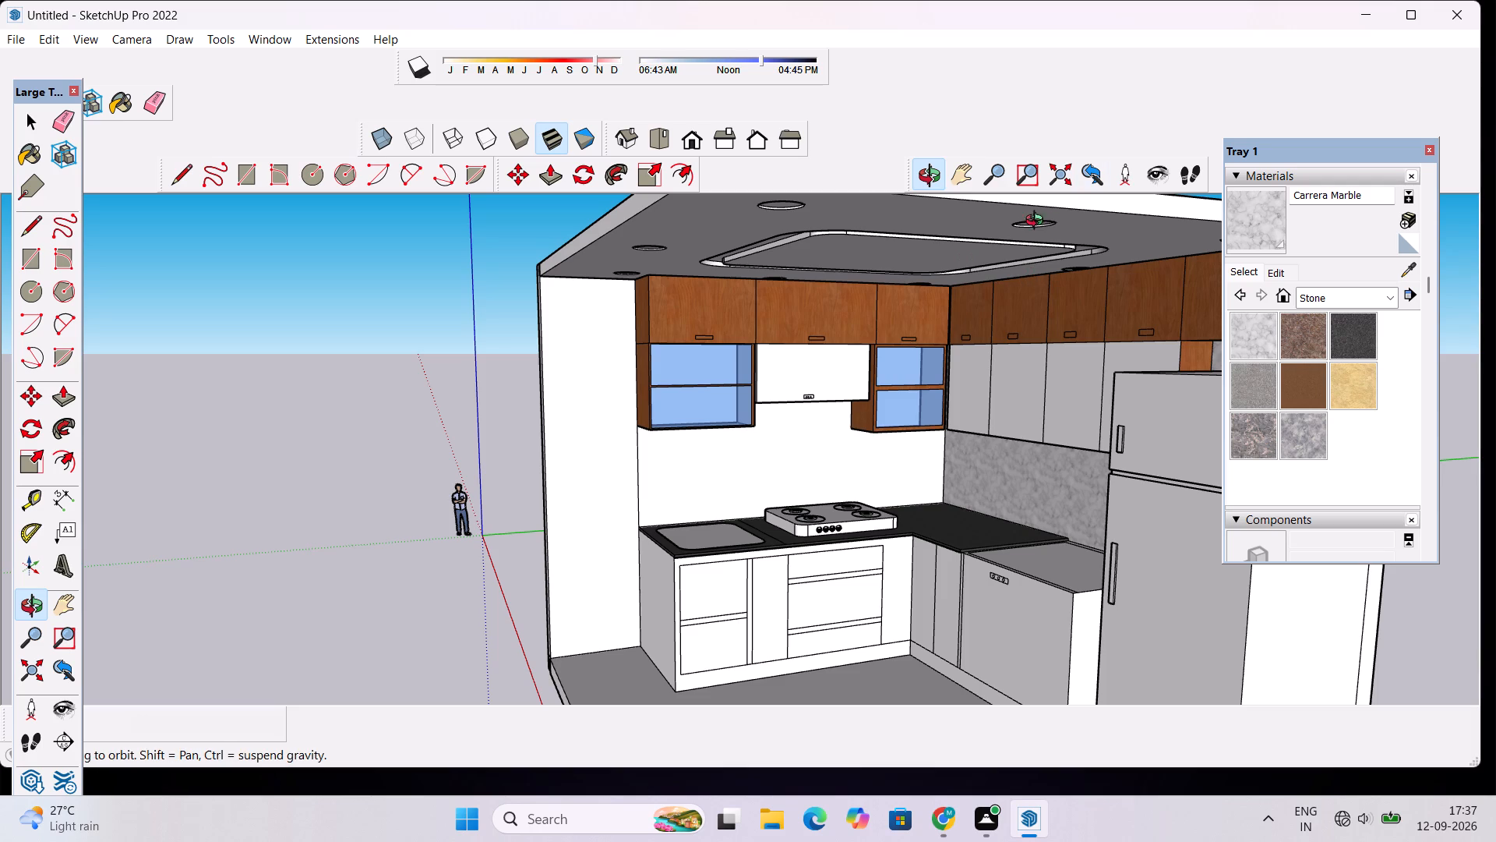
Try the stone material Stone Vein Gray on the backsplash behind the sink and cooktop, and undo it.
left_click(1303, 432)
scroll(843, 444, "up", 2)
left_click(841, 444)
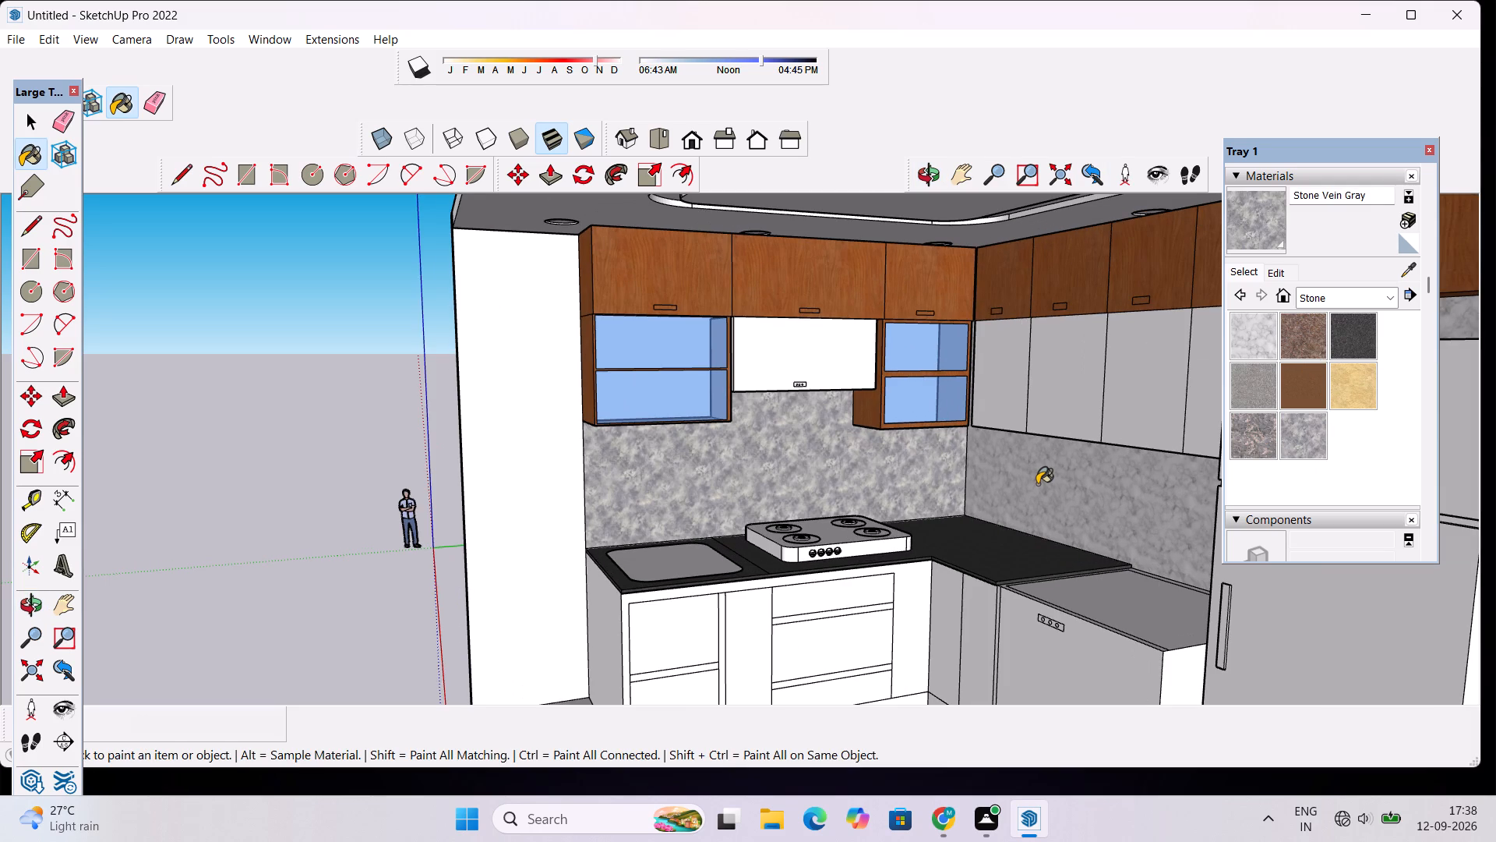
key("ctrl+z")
Paint the backsplash behind the sink and cooktop with the stone material Carrera Marble.
left_click(1259, 335)
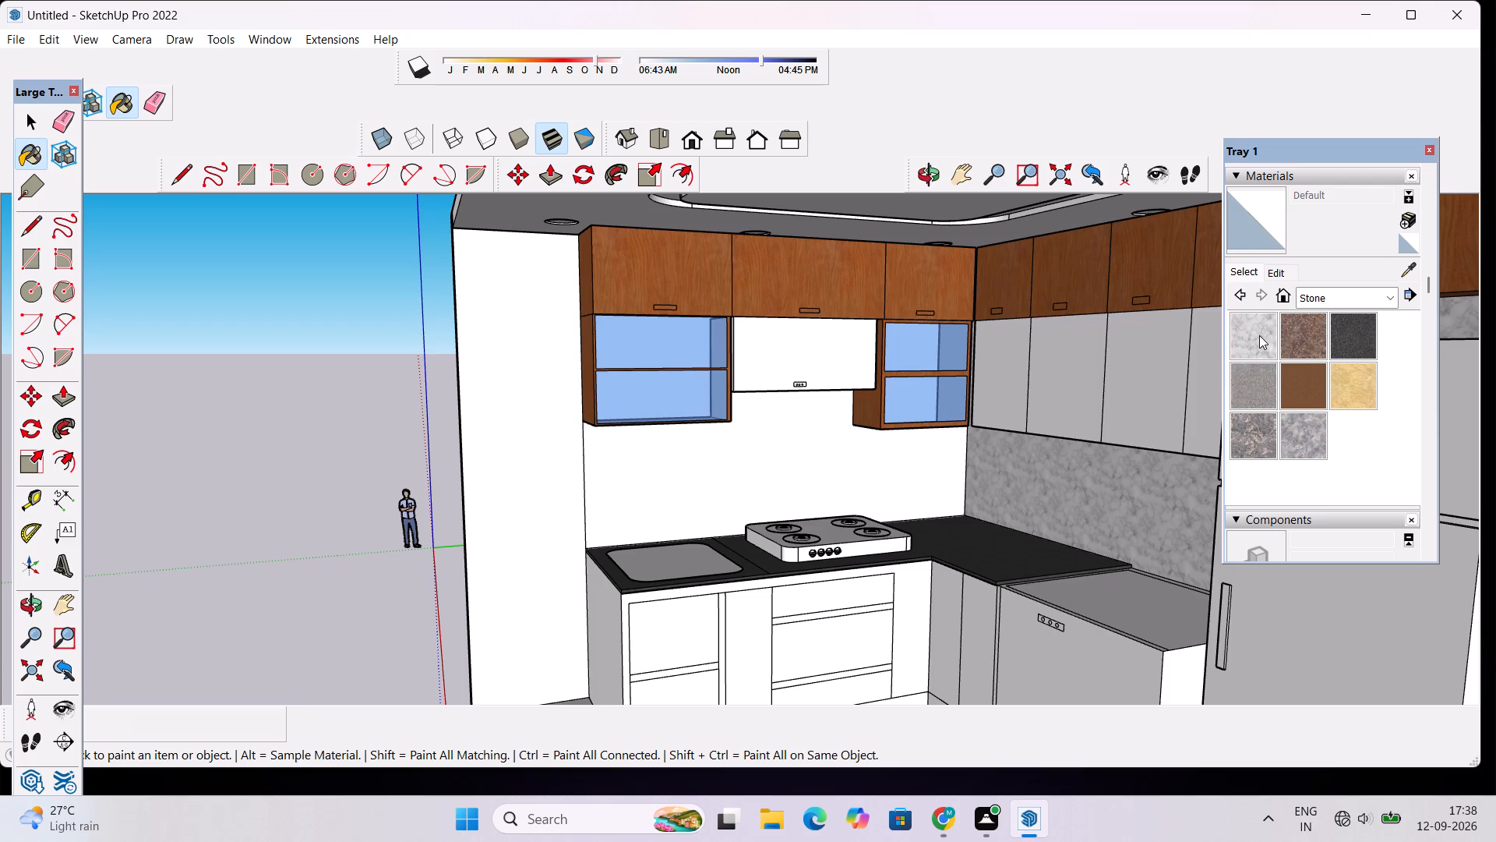
left_click(920, 454)
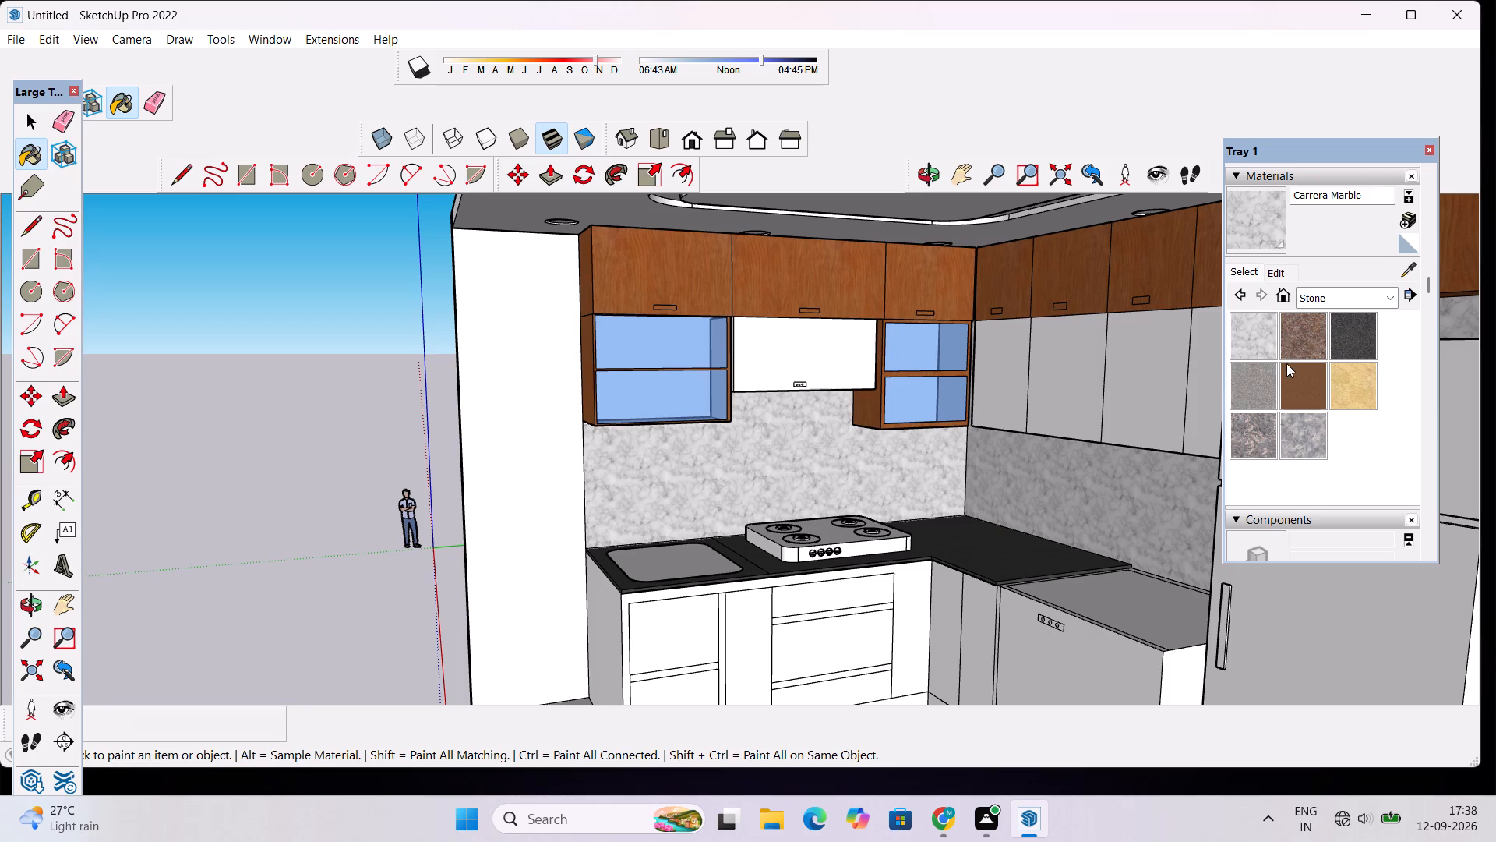
Paint the dishwasher's front with 0093_AliceBlue from the Colors-Named collection.
left_click(1395, 298)
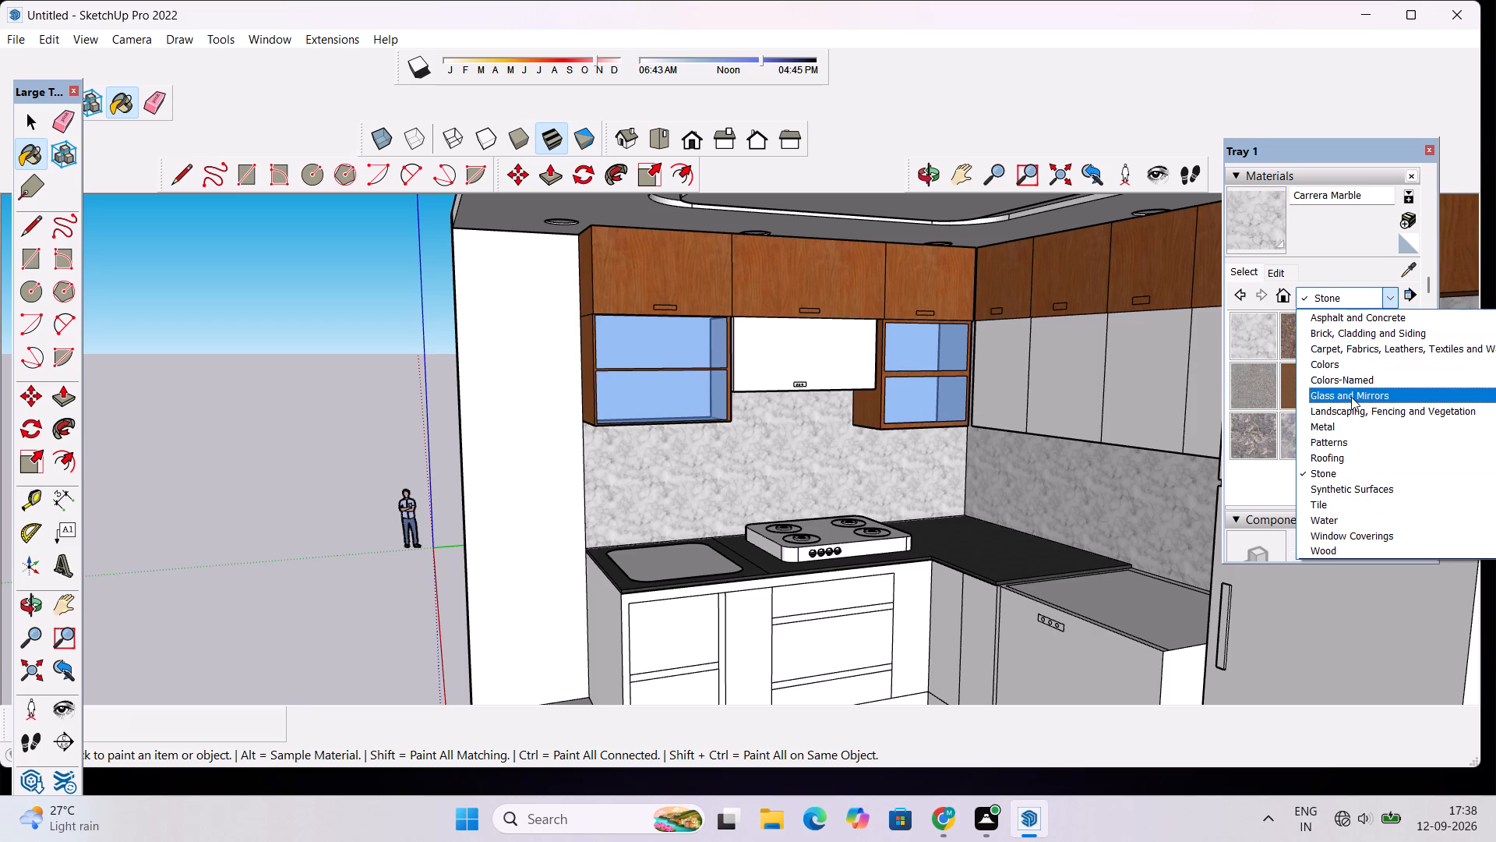
left_click(1354, 383)
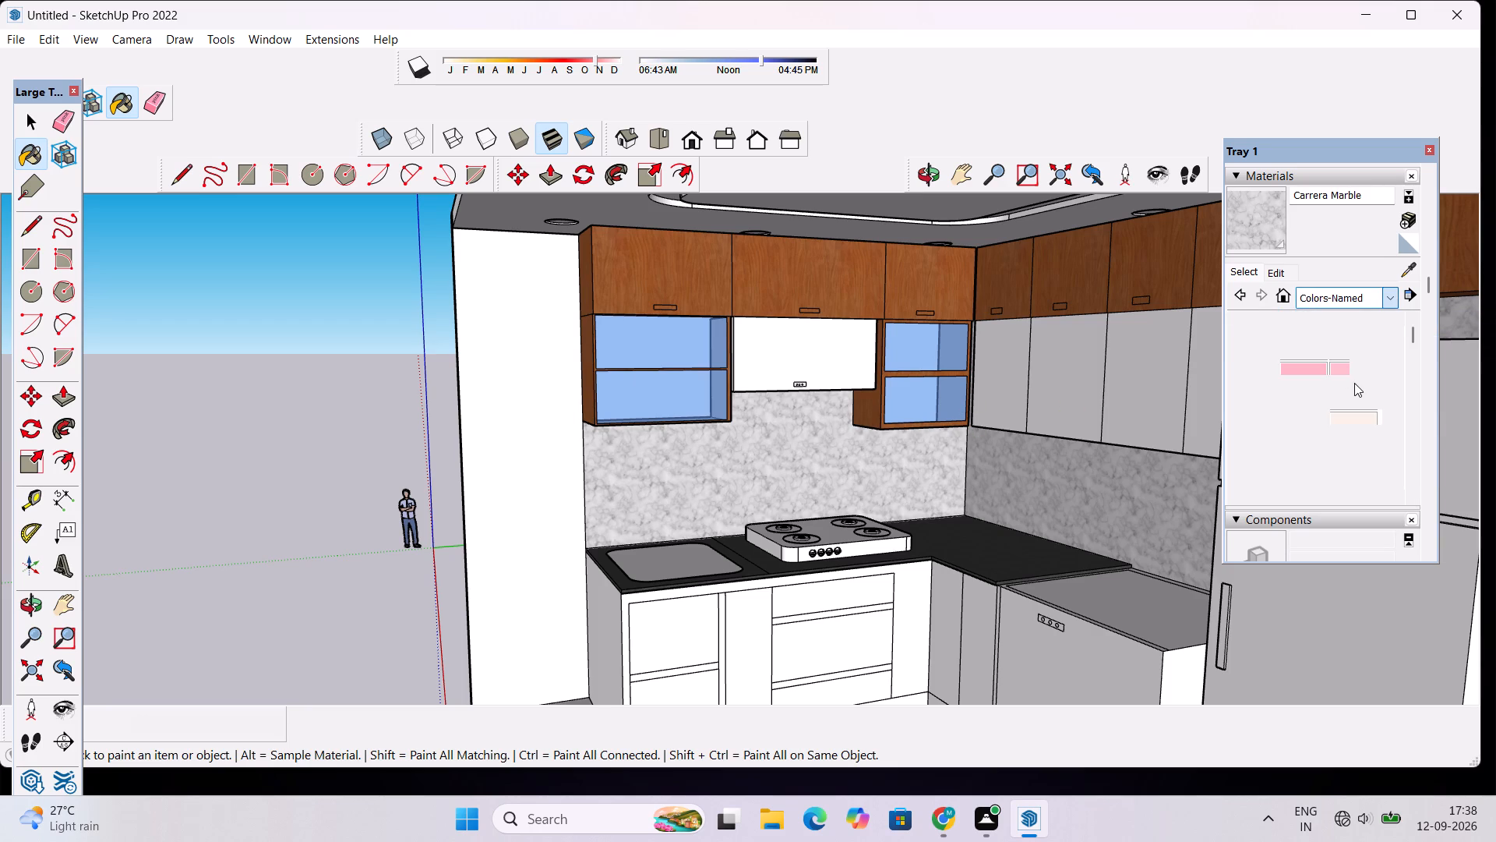
scroll(1355, 389, "down", 7)
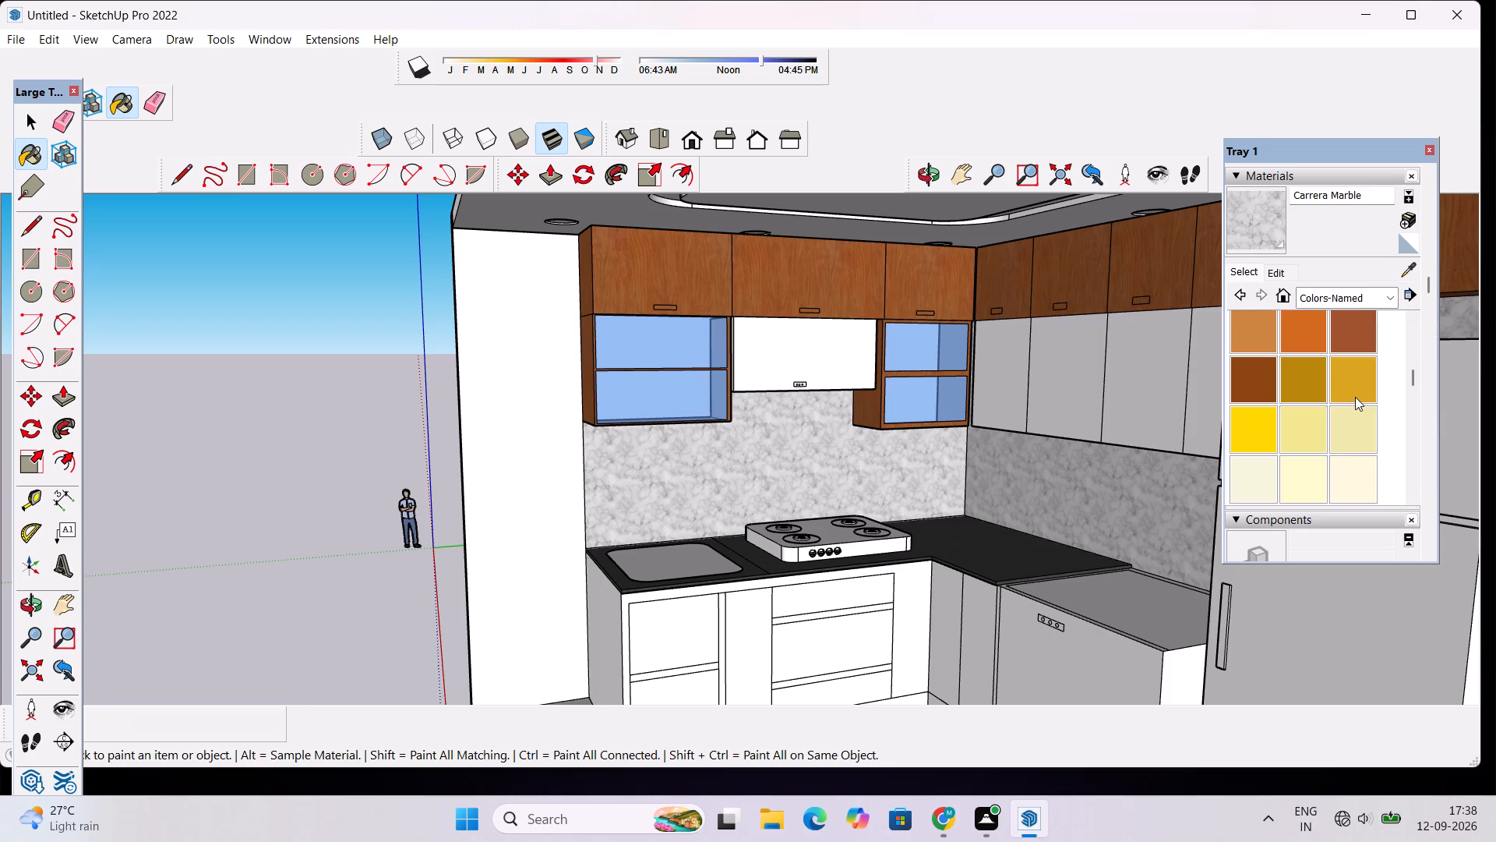
scroll(1355, 397, "down", 5)
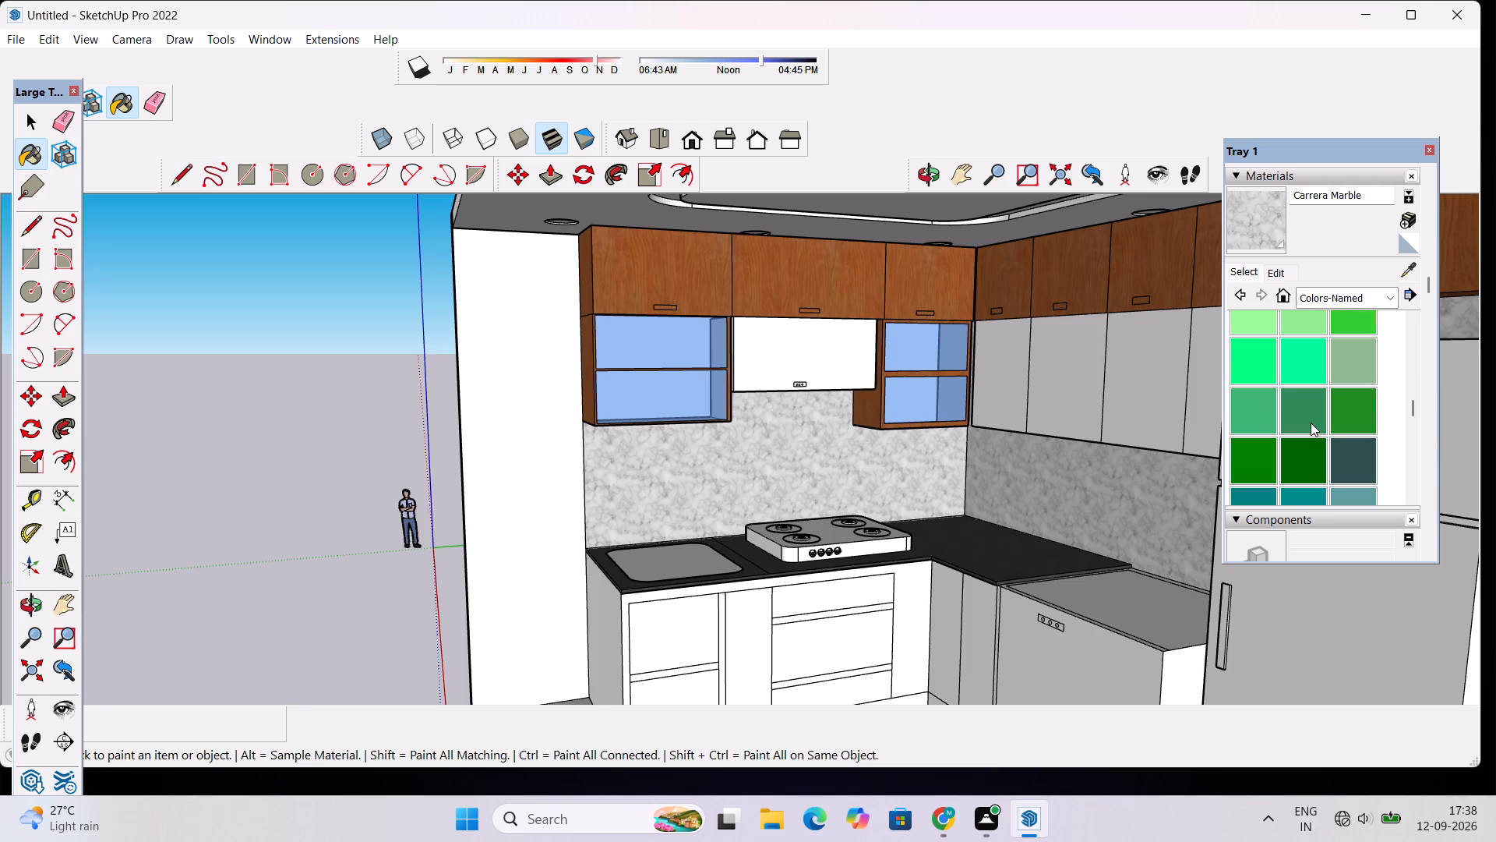
scroll(1311, 423, "down", 6)
scroll(1311, 421, "up", 1)
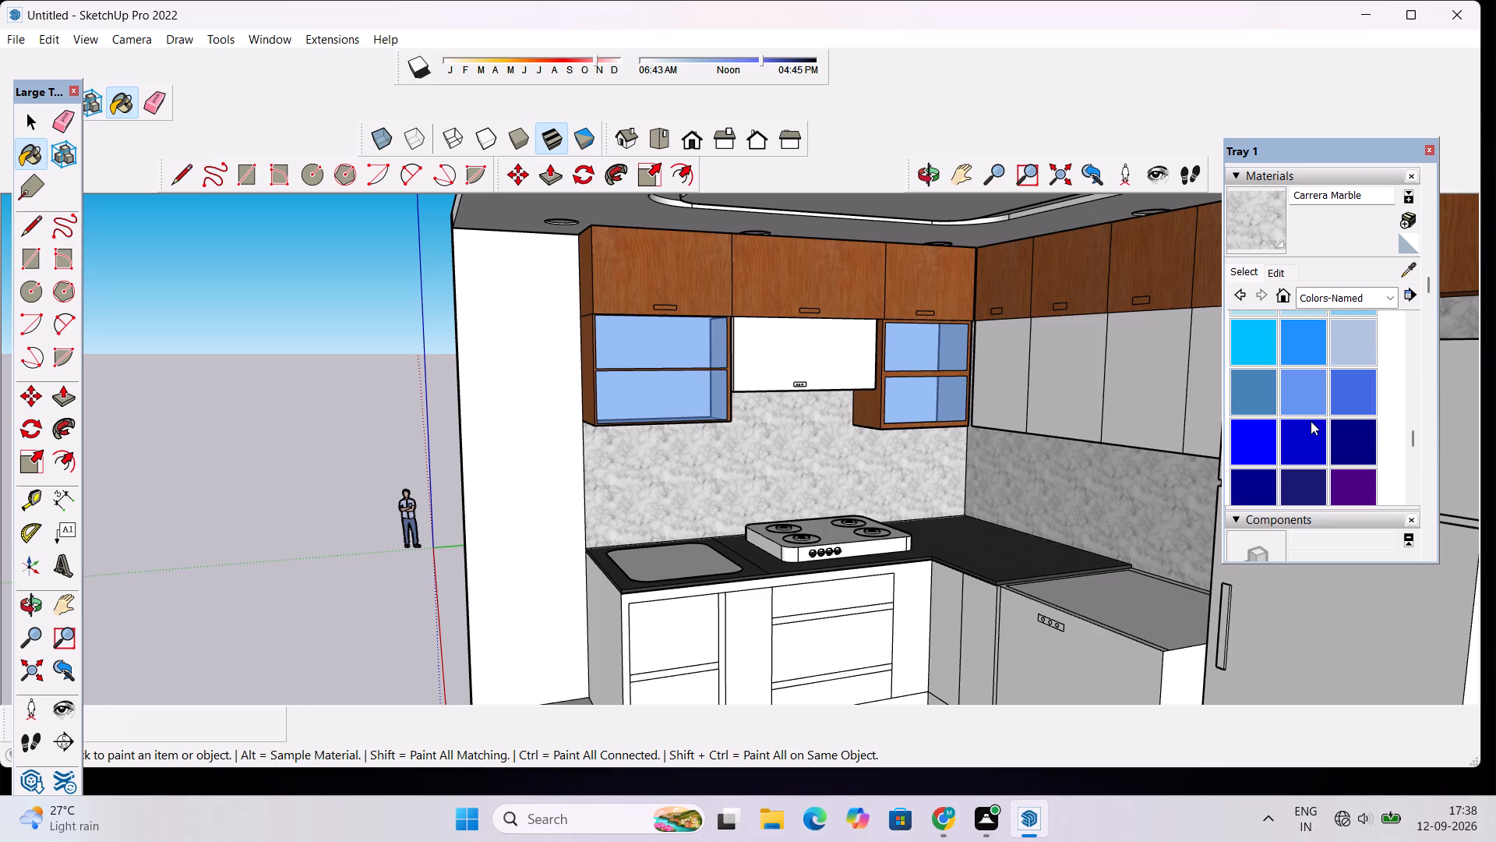
scroll(1311, 421, "up", 1)
left_click(1344, 341)
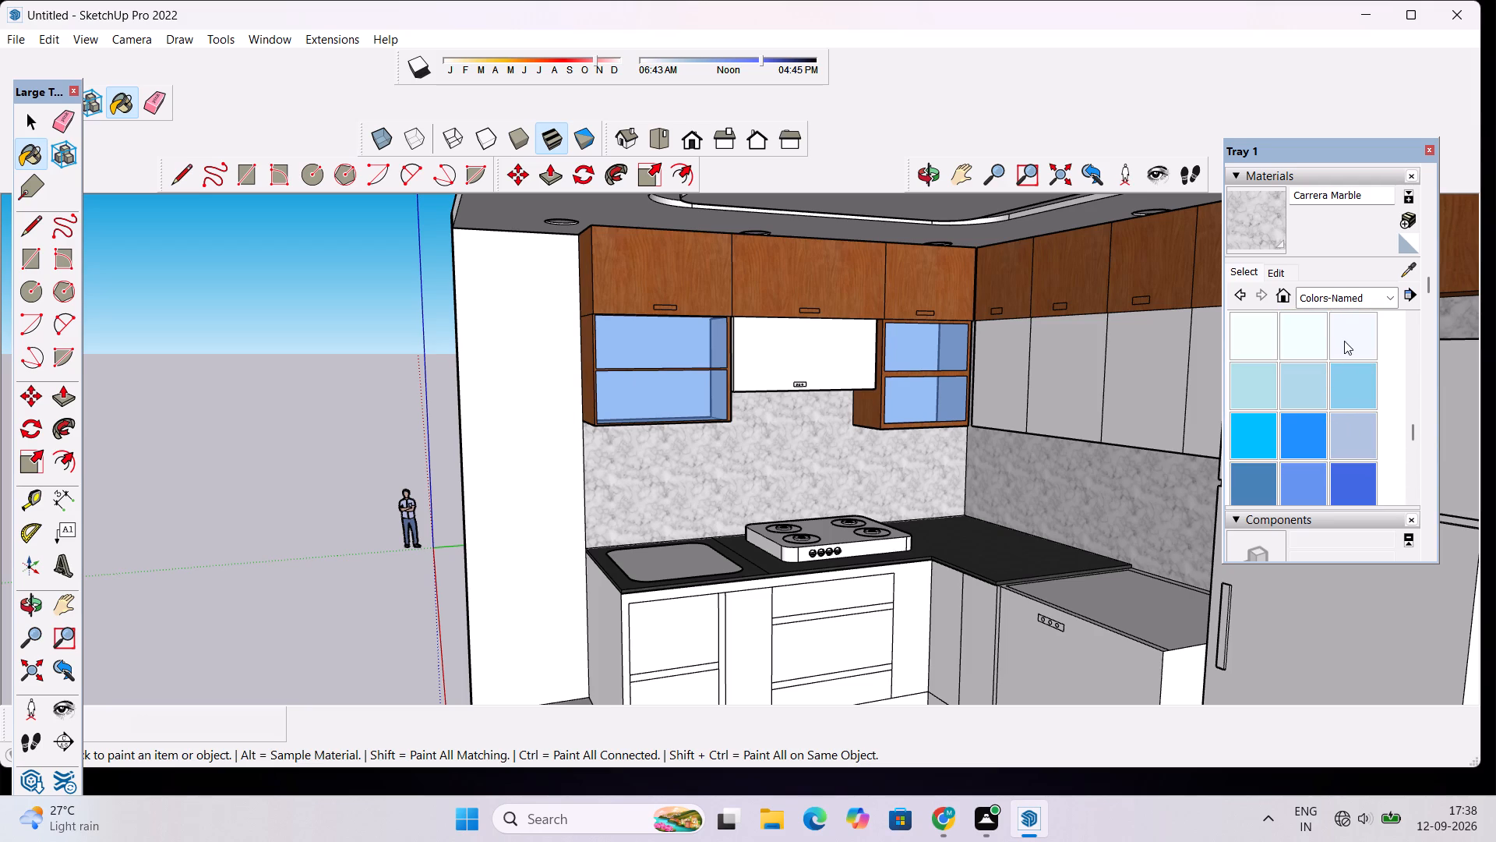
scroll(1126, 448, "down", 4)
left_click(1095, 608)
scroll(1190, 592, "up", 2)
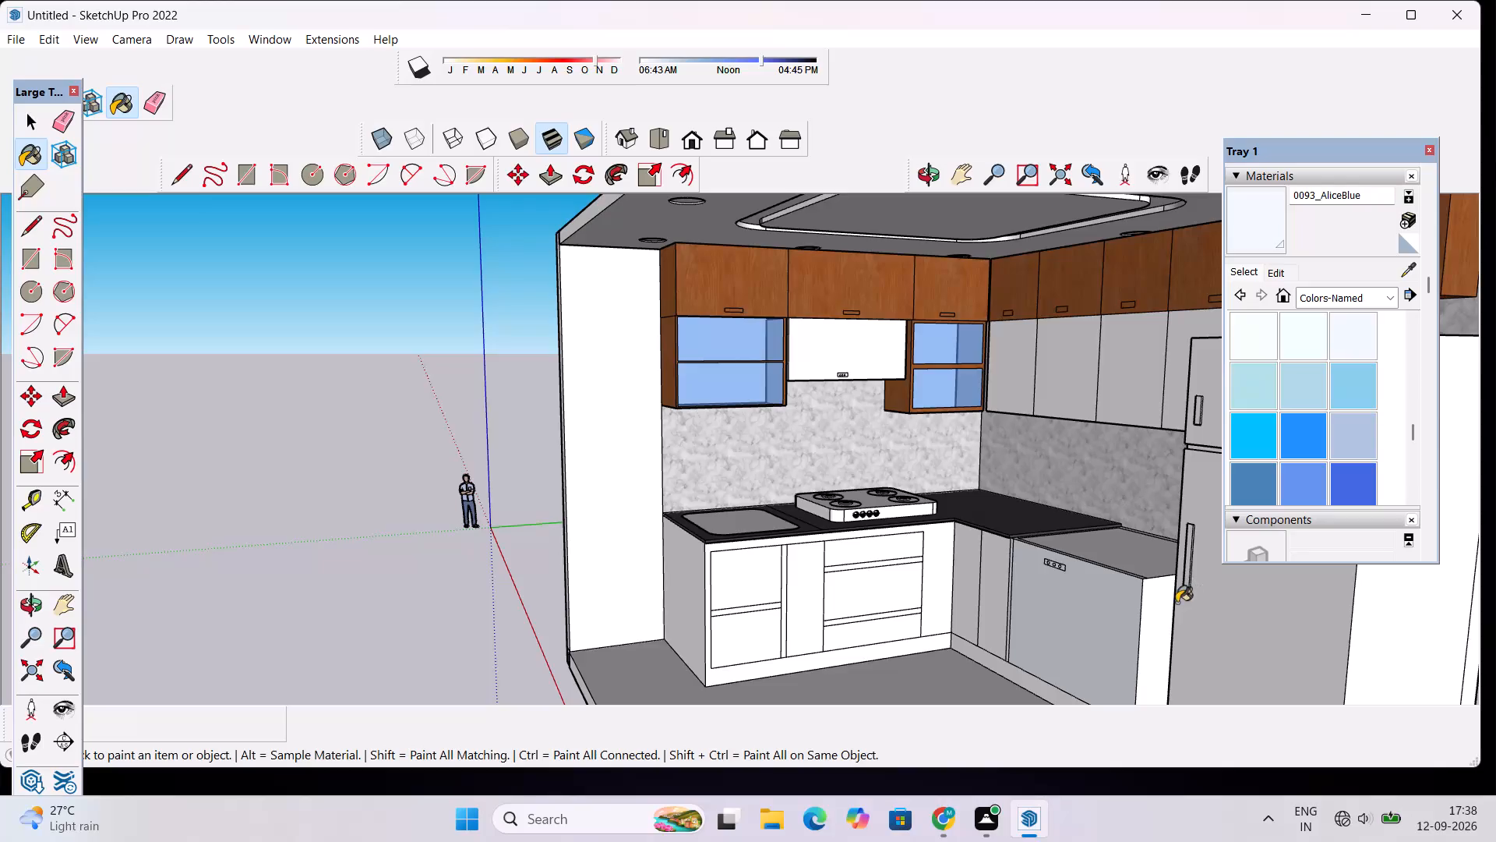
Paint the dishwasher's side facing the refrigerator with 0093_AliceBlue.
scroll(1147, 589, "down", 4)
left_click(1152, 609)
scroll(1153, 603, "up", 3)
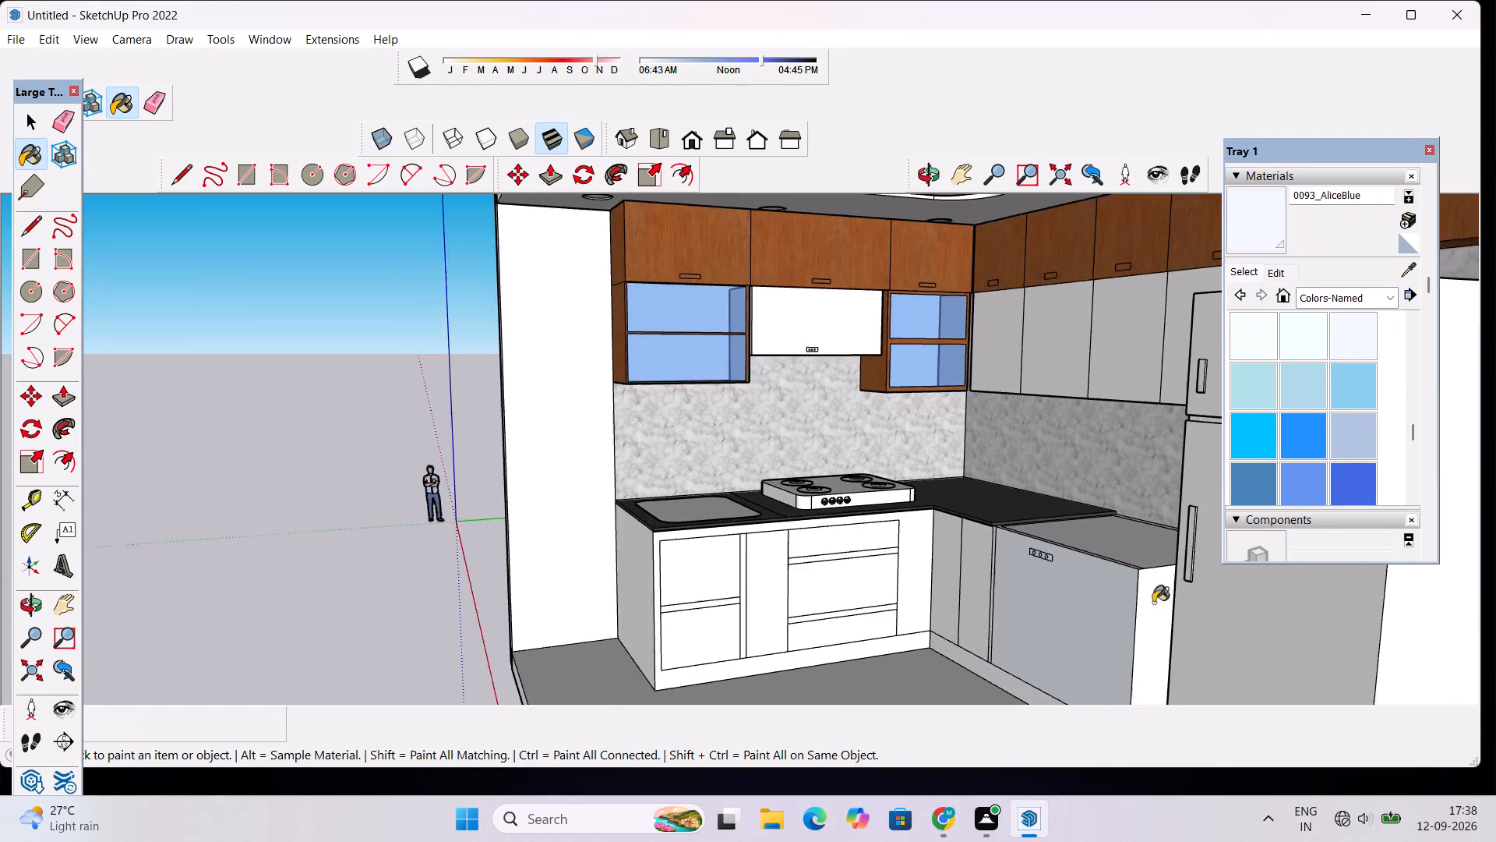
scroll(1153, 603, "up", 13)
left_click(1145, 547)
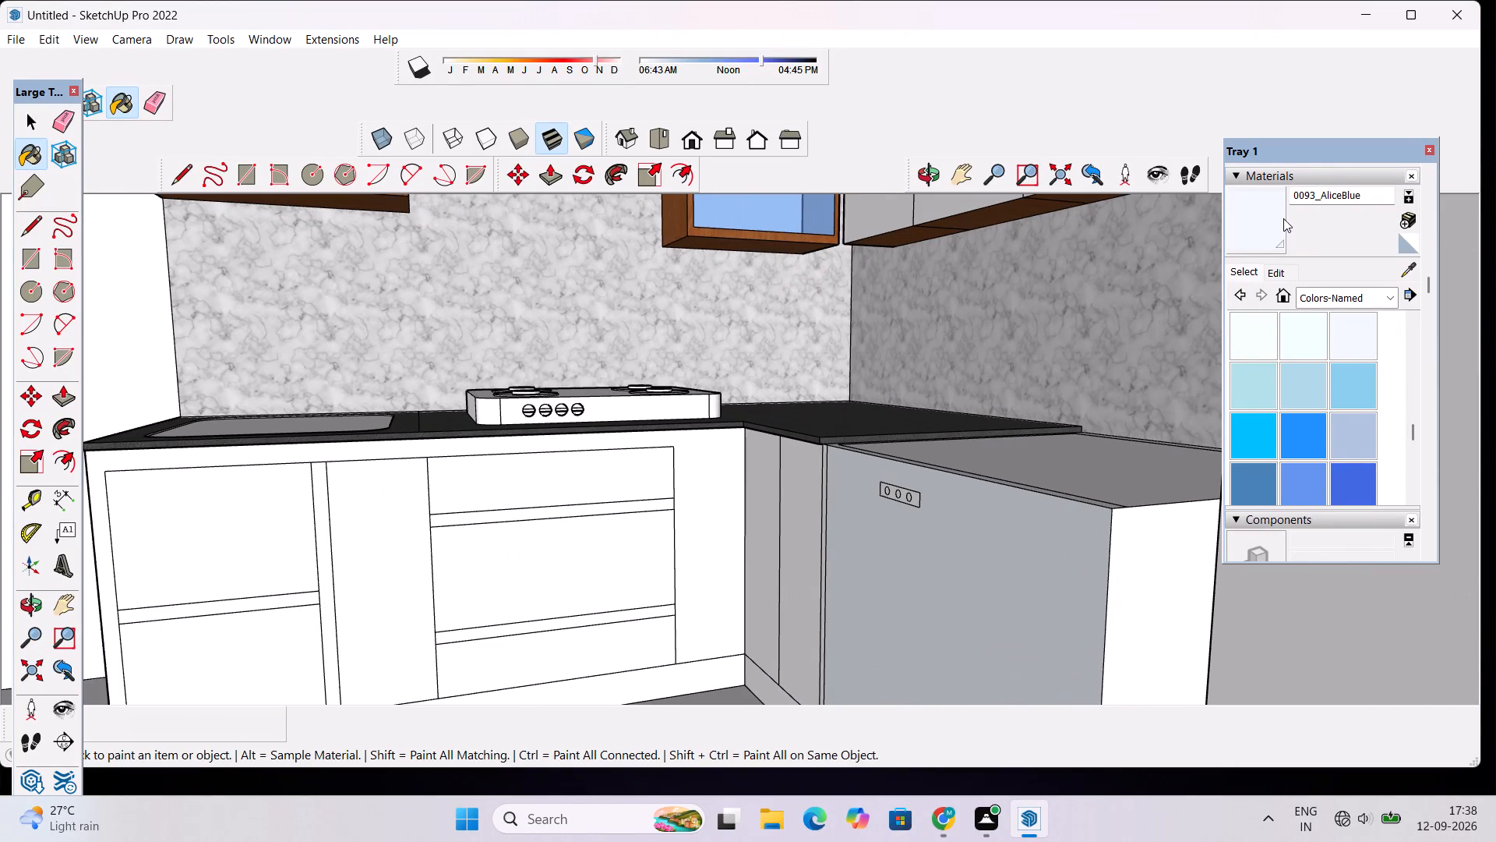
left_click(1272, 218)
left_click(1159, 547)
scroll(1162, 521, "up", 6)
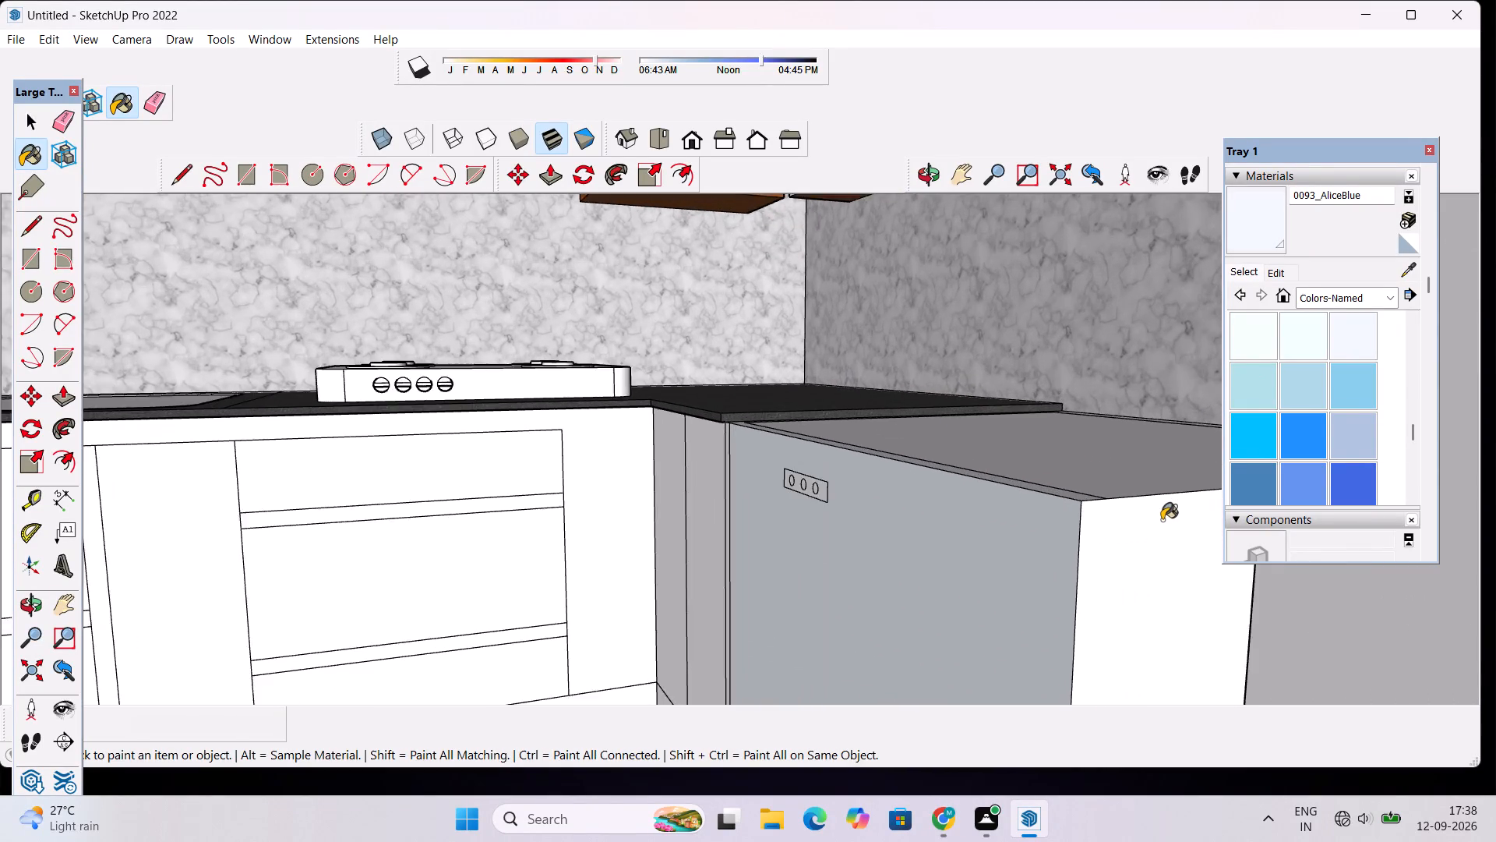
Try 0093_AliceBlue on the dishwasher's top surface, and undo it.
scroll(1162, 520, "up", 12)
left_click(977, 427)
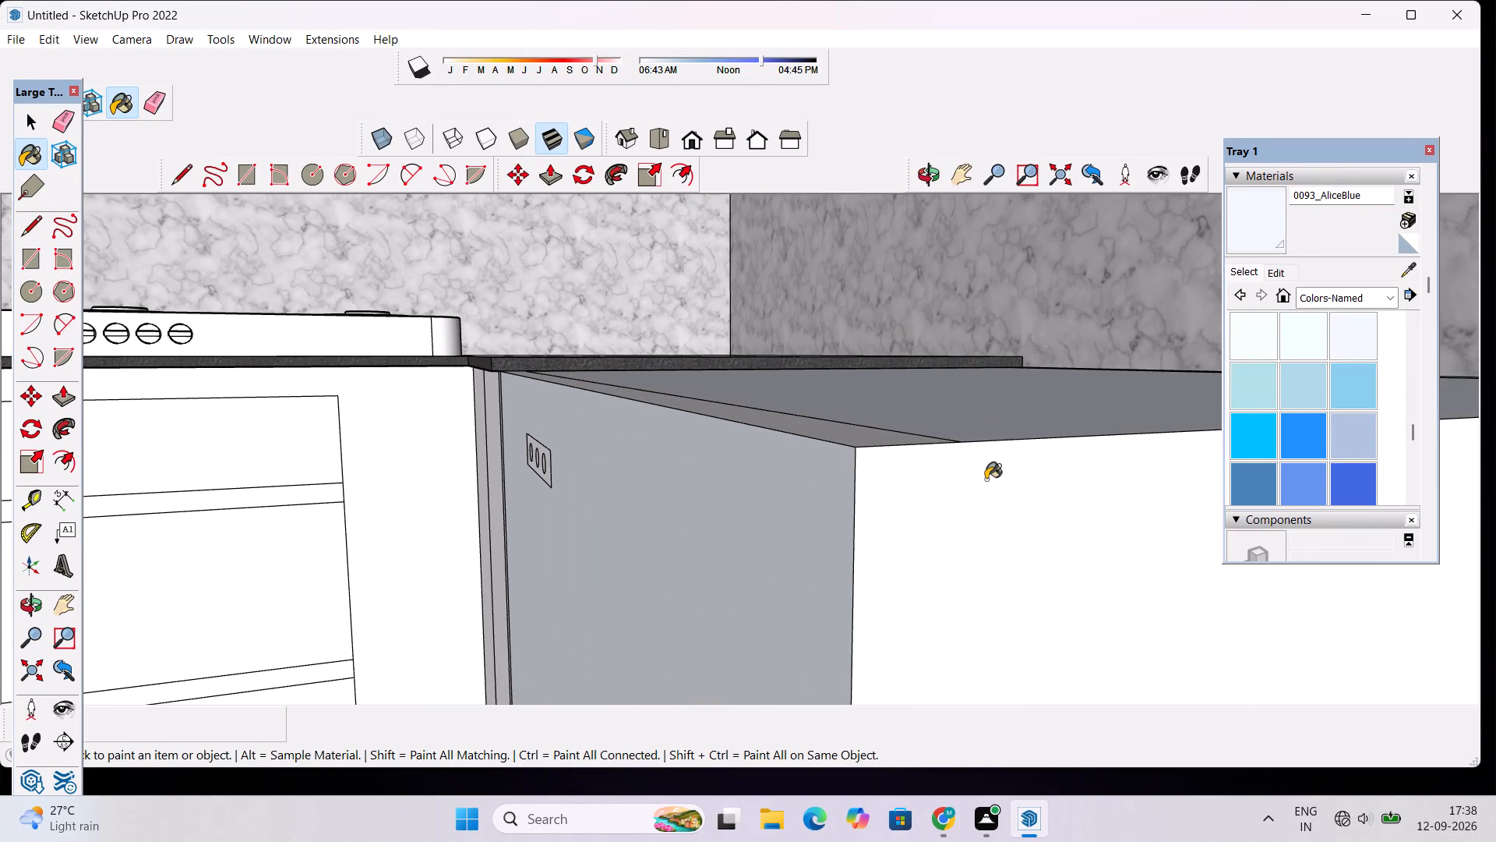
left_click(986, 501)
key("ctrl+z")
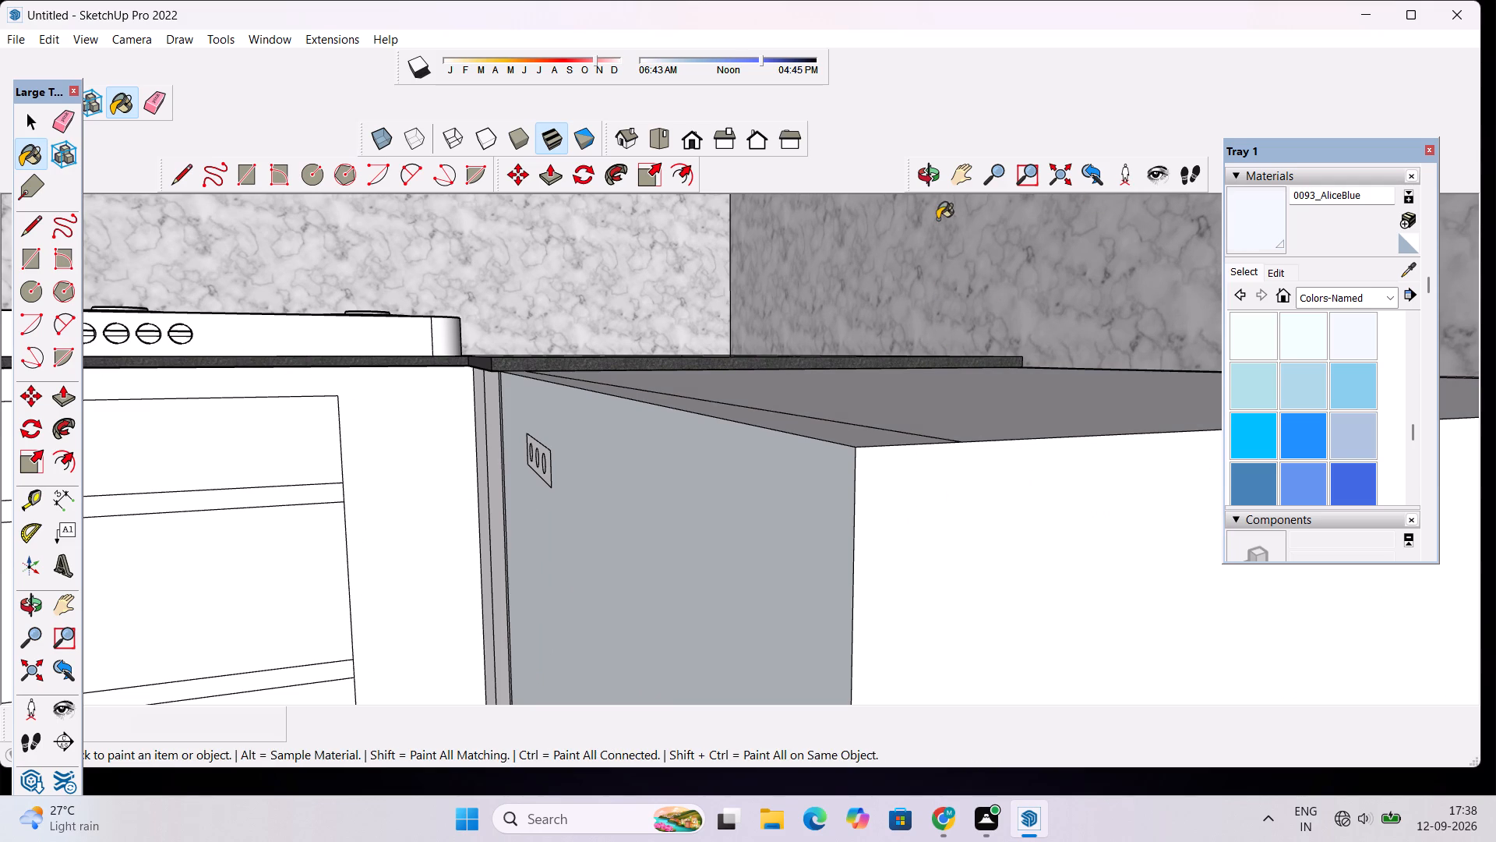
Examine the dishwasher's painted front and side together with the surrounding cabinets and refrigerator.
left_click(927, 182)
left_click_drag(736, 539, 979, 541)
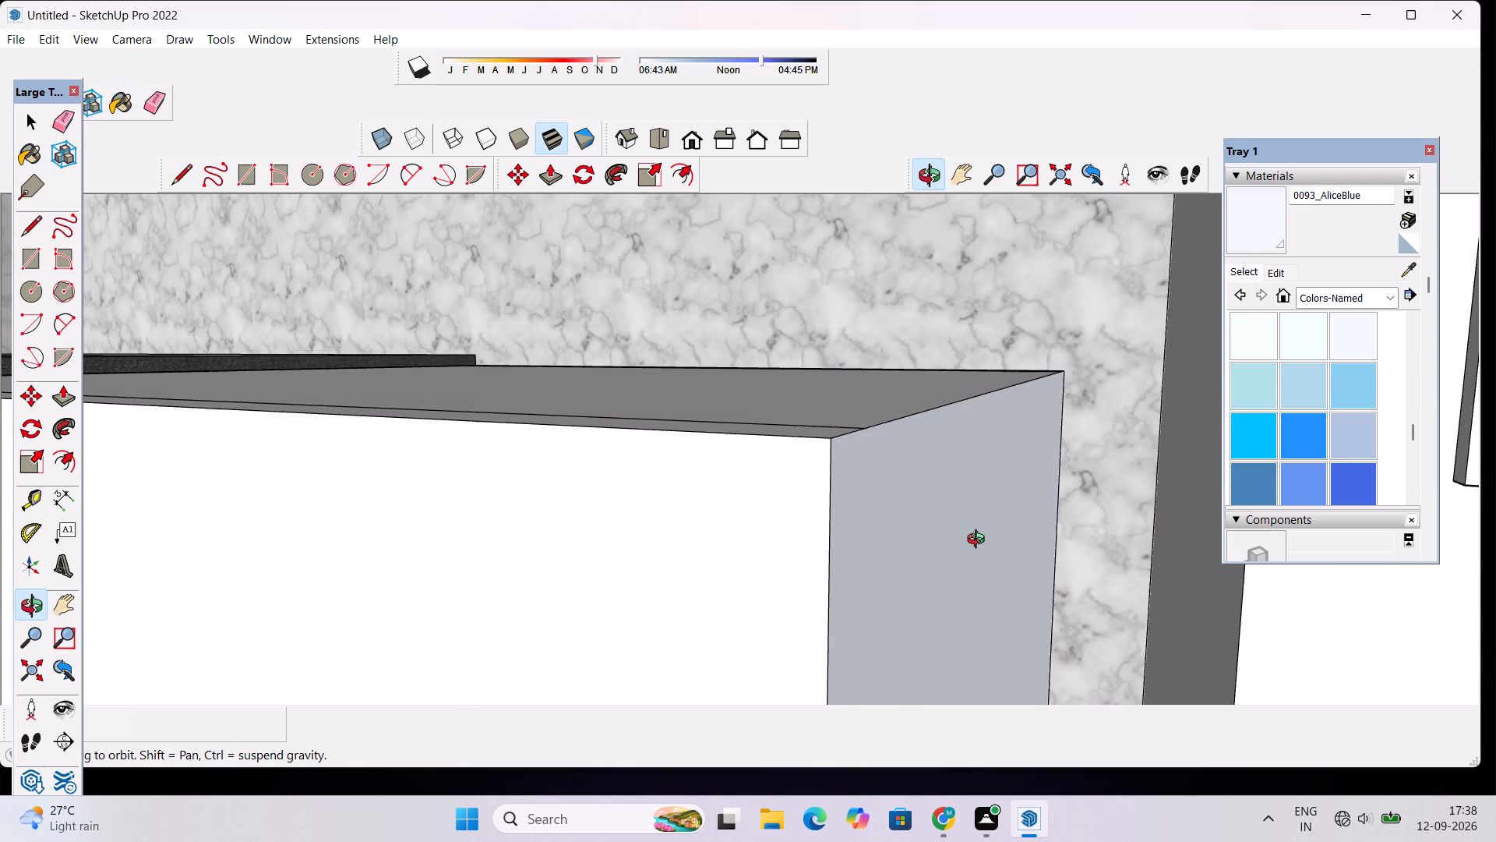
scroll(979, 541, "down", 6)
left_click_drag(985, 599, 922, 606)
scroll(919, 575, "down", 18)
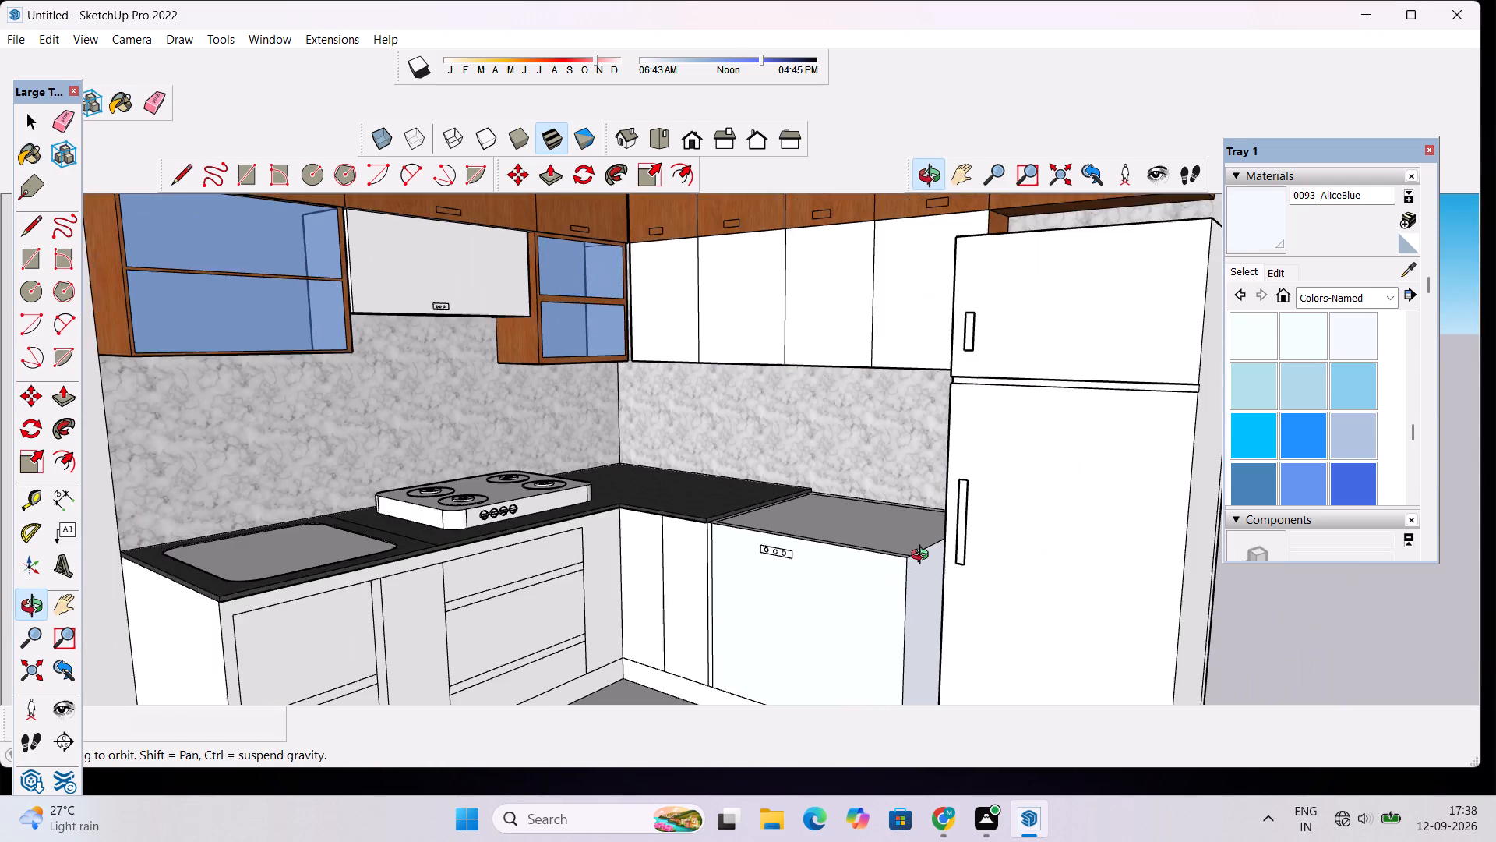
scroll(923, 557, "down", 5)
scroll(923, 557, "up", 3)
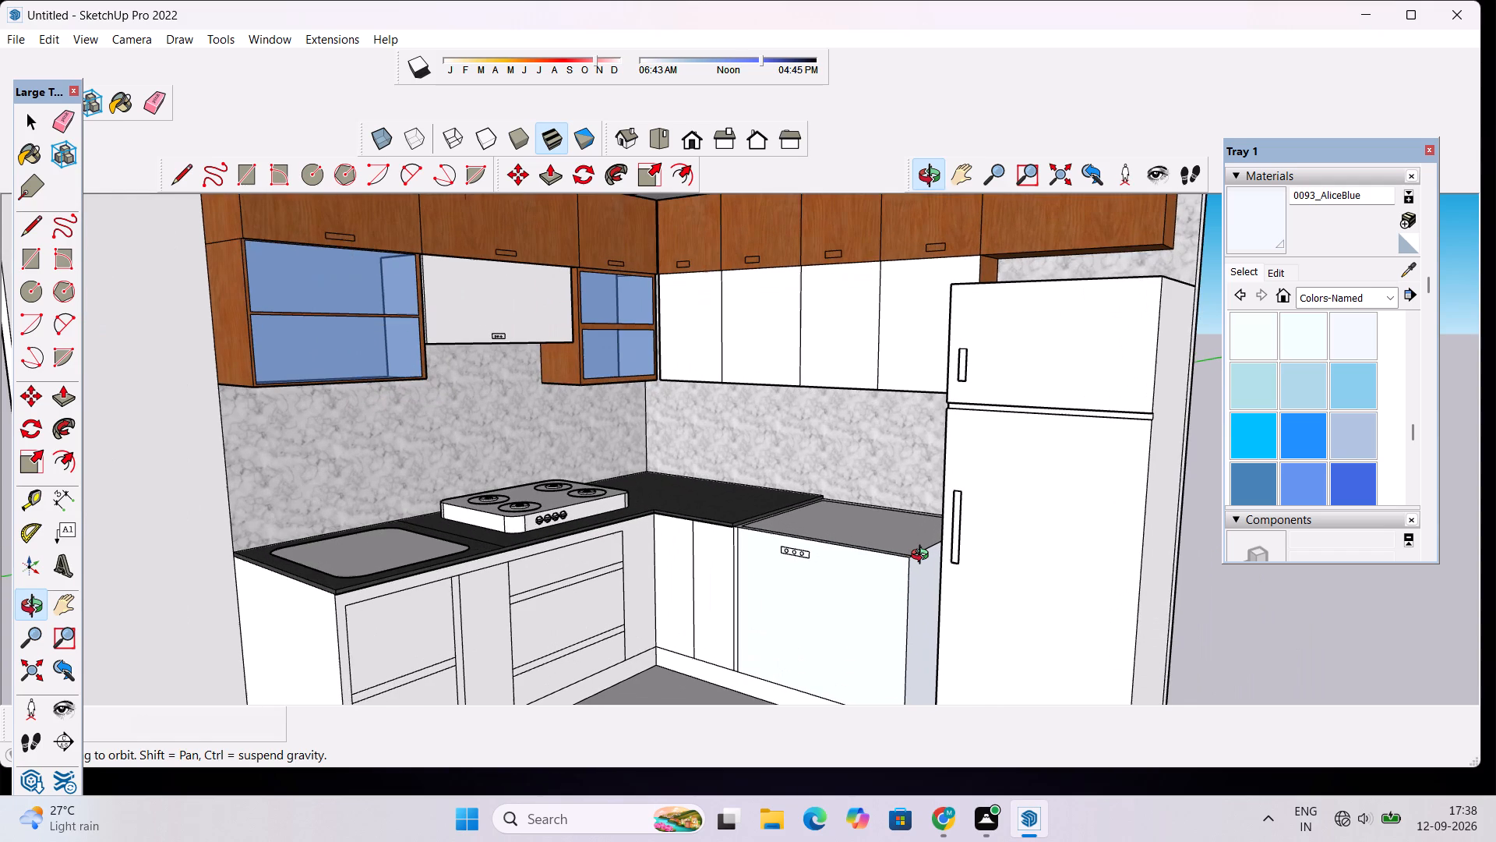
scroll(923, 557, "up", 1)
Paint the two narrow base cabinet doors beside the dishwasher with 0094_PowderBlue from the Colors-Named collection.
scroll(1321, 399, "down", 1)
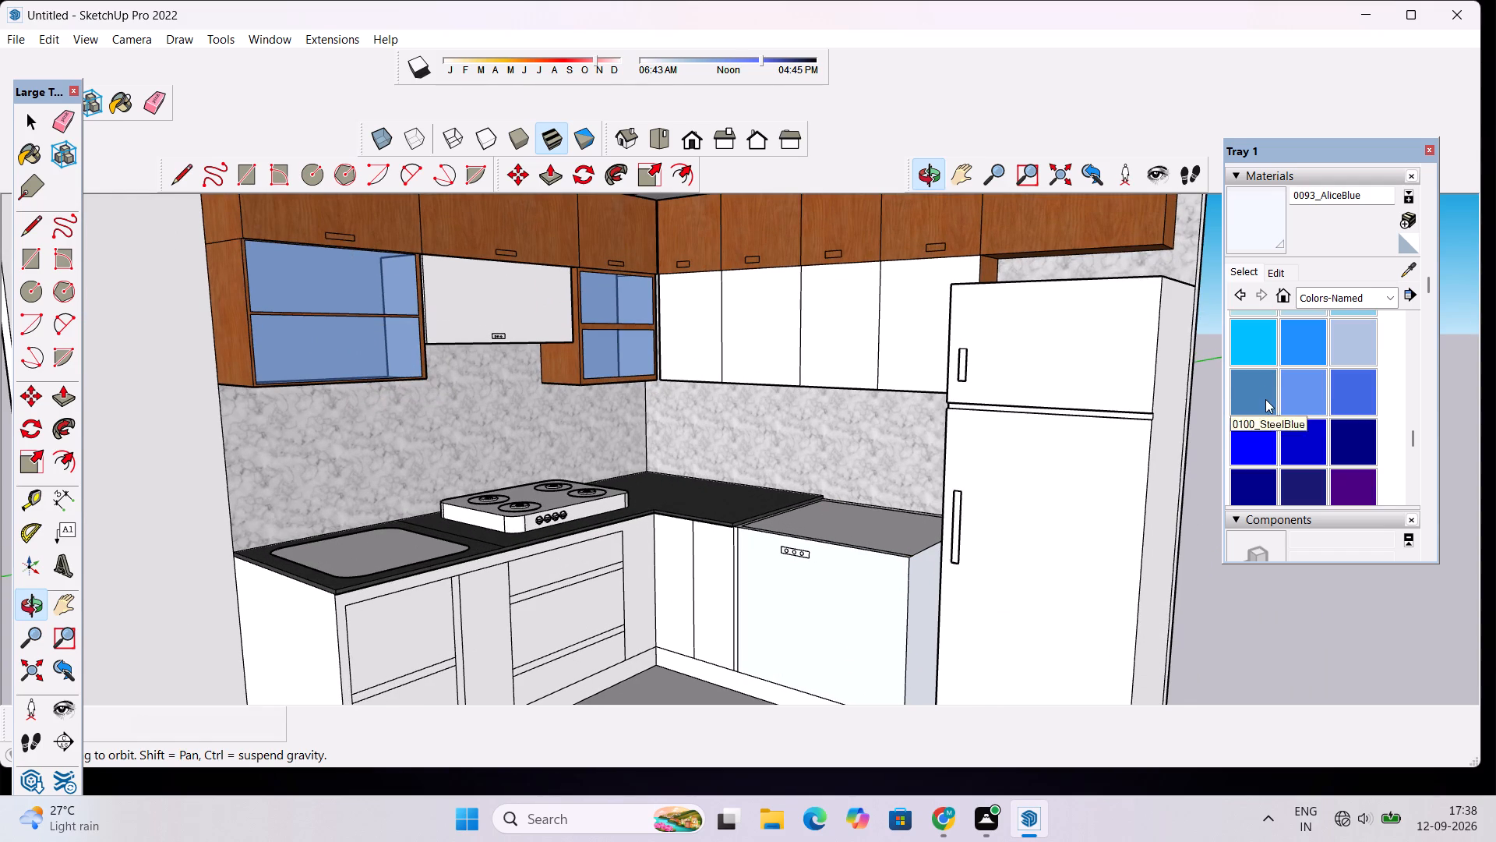
scroll(1265, 399, "down", 9)
scroll(1300, 377, "up", 1)
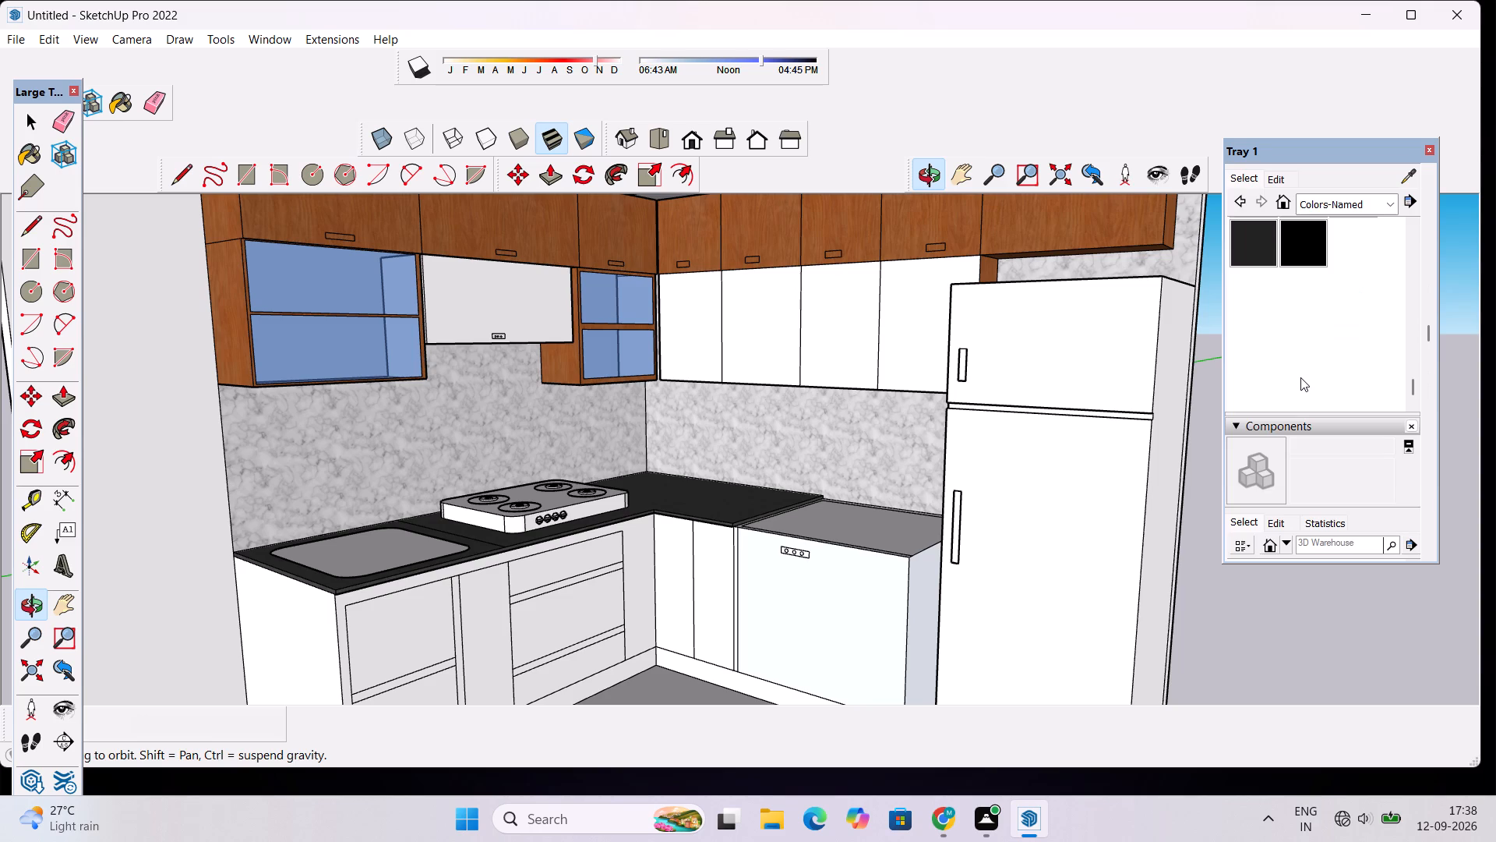
scroll(1300, 377, "up", 7)
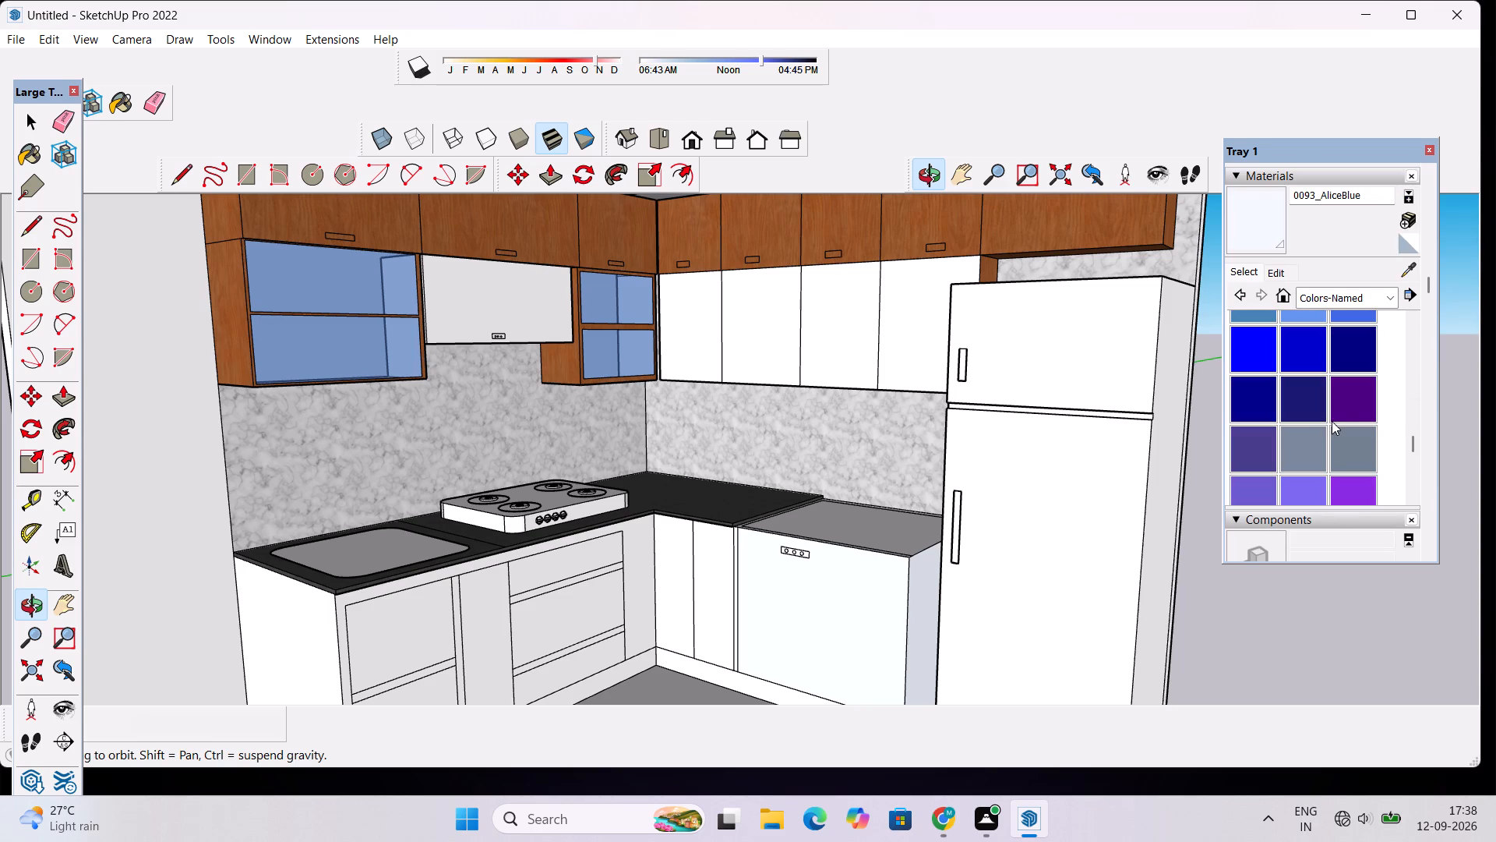
scroll(1332, 397, "up", 2)
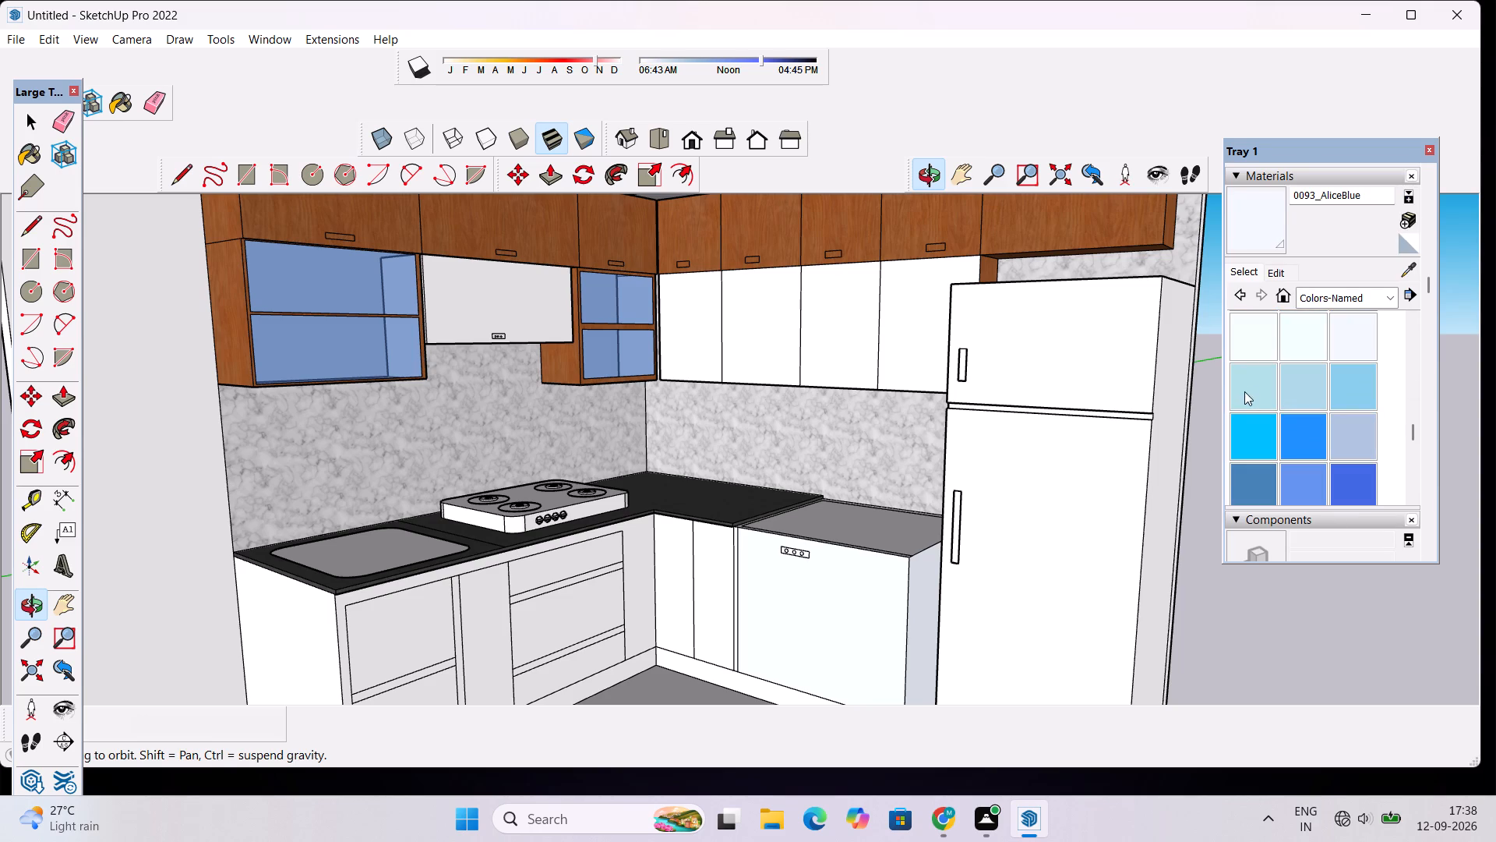
left_click(1247, 387)
left_click(704, 574)
left_click(687, 561)
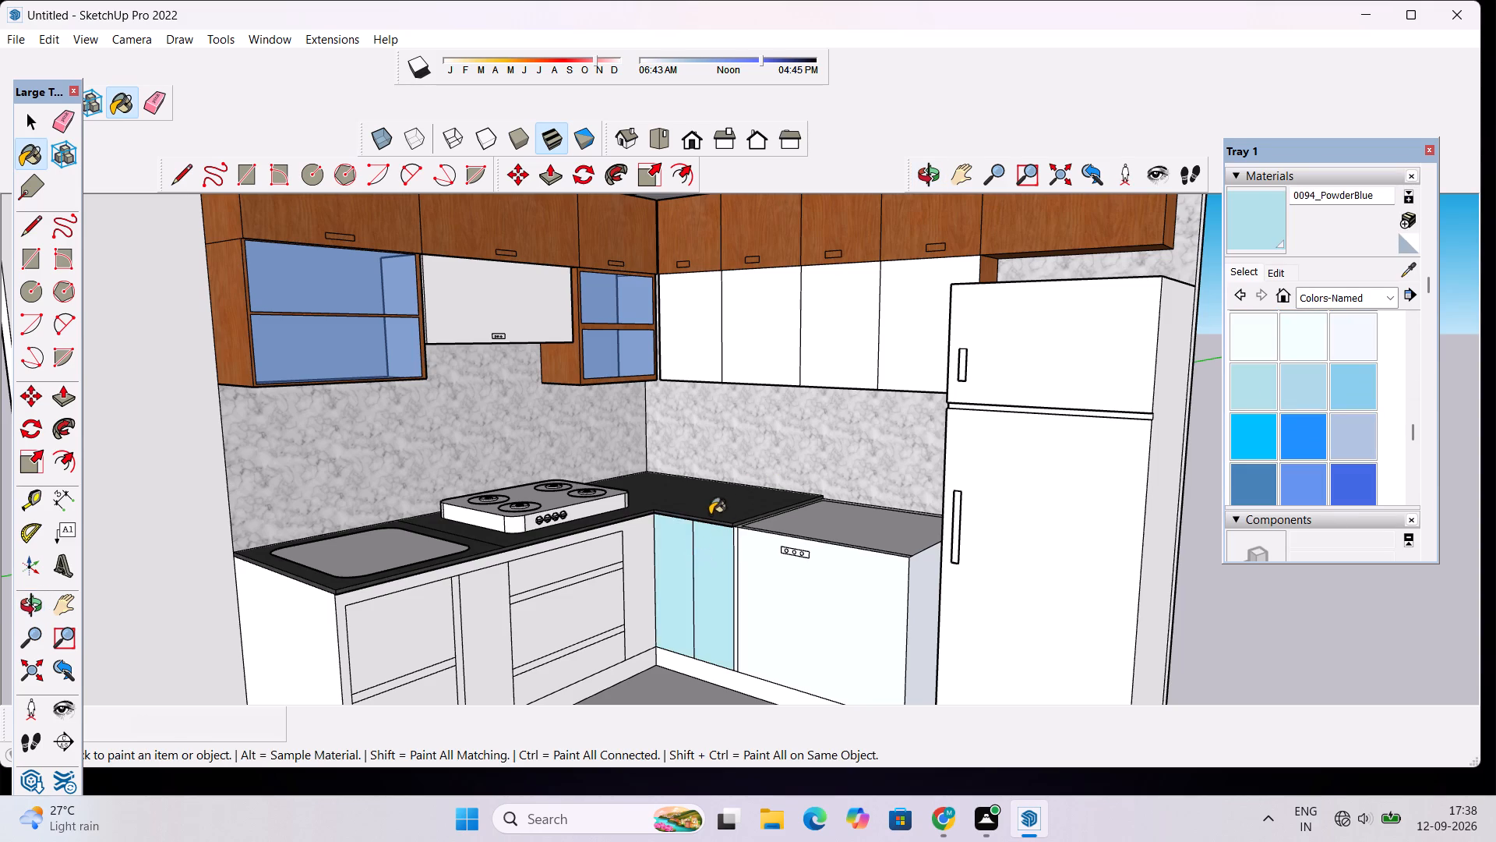
Paint the face frame, drawer fronts and door panels of the base cabinets under the sink and hob with 0094_PowderBlue.
scroll(722, 490, "down", 2)
scroll(694, 553, "up", 7)
scroll(705, 538, "down", 3)
scroll(646, 589, "up", 1)
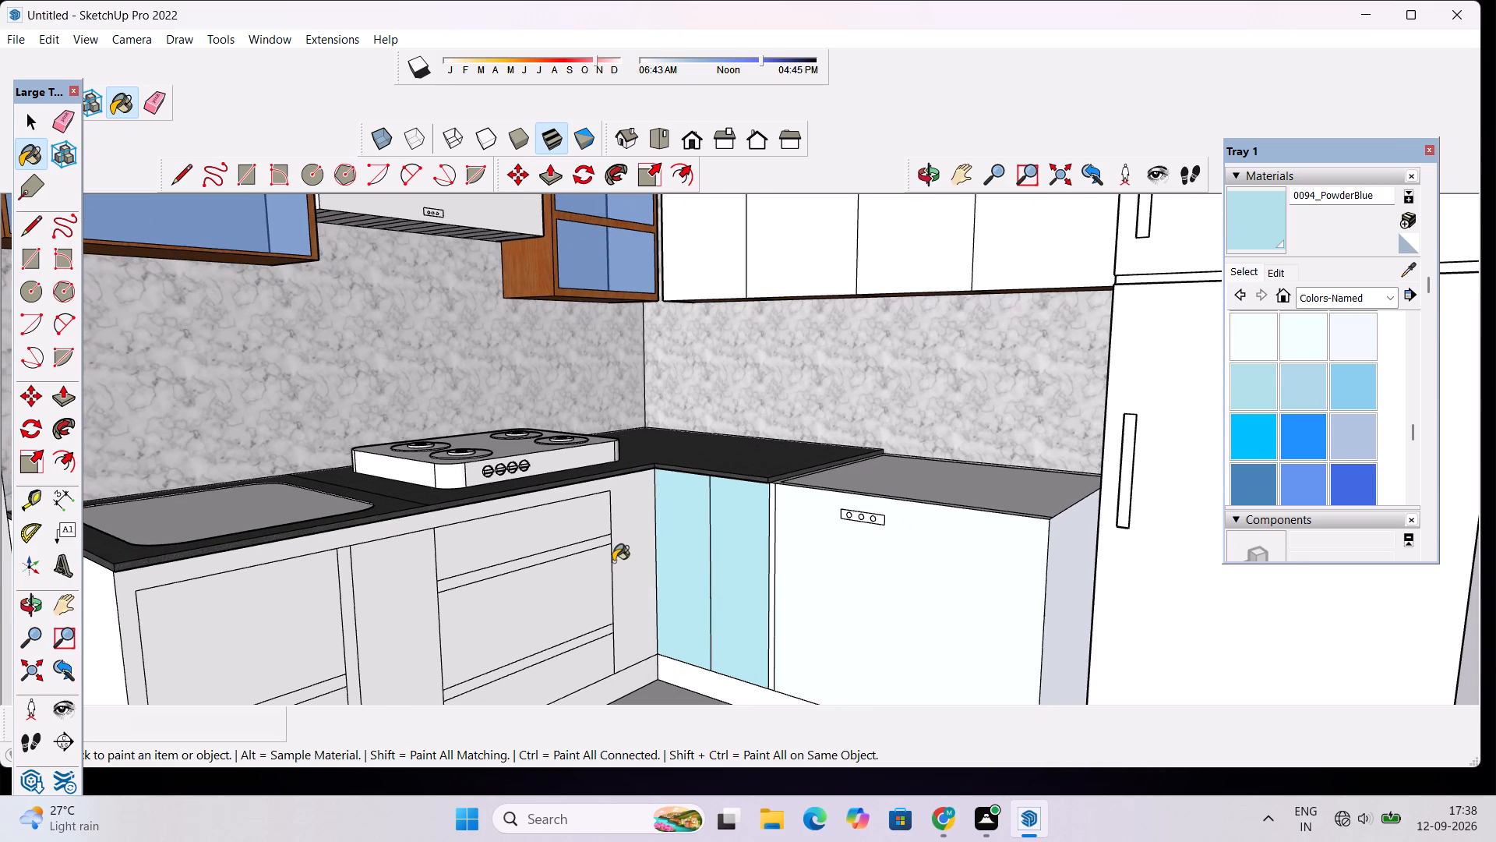
left_click(625, 550)
left_click(547, 534)
scroll(579, 521, "down", 8)
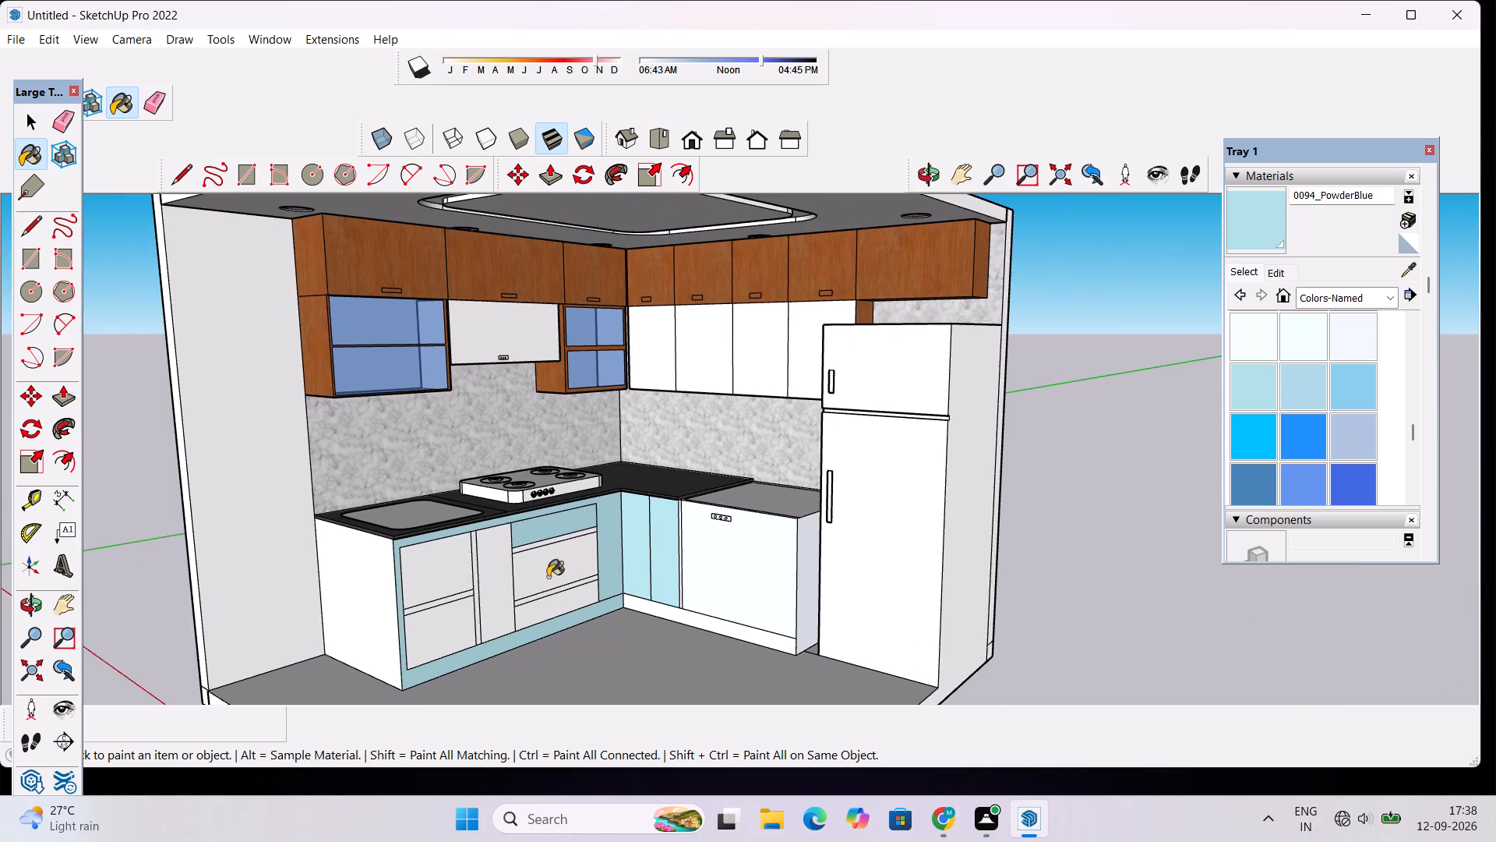
scroll(514, 579, "up", 4)
left_click(508, 578)
left_click(420, 552)
left_click(545, 553)
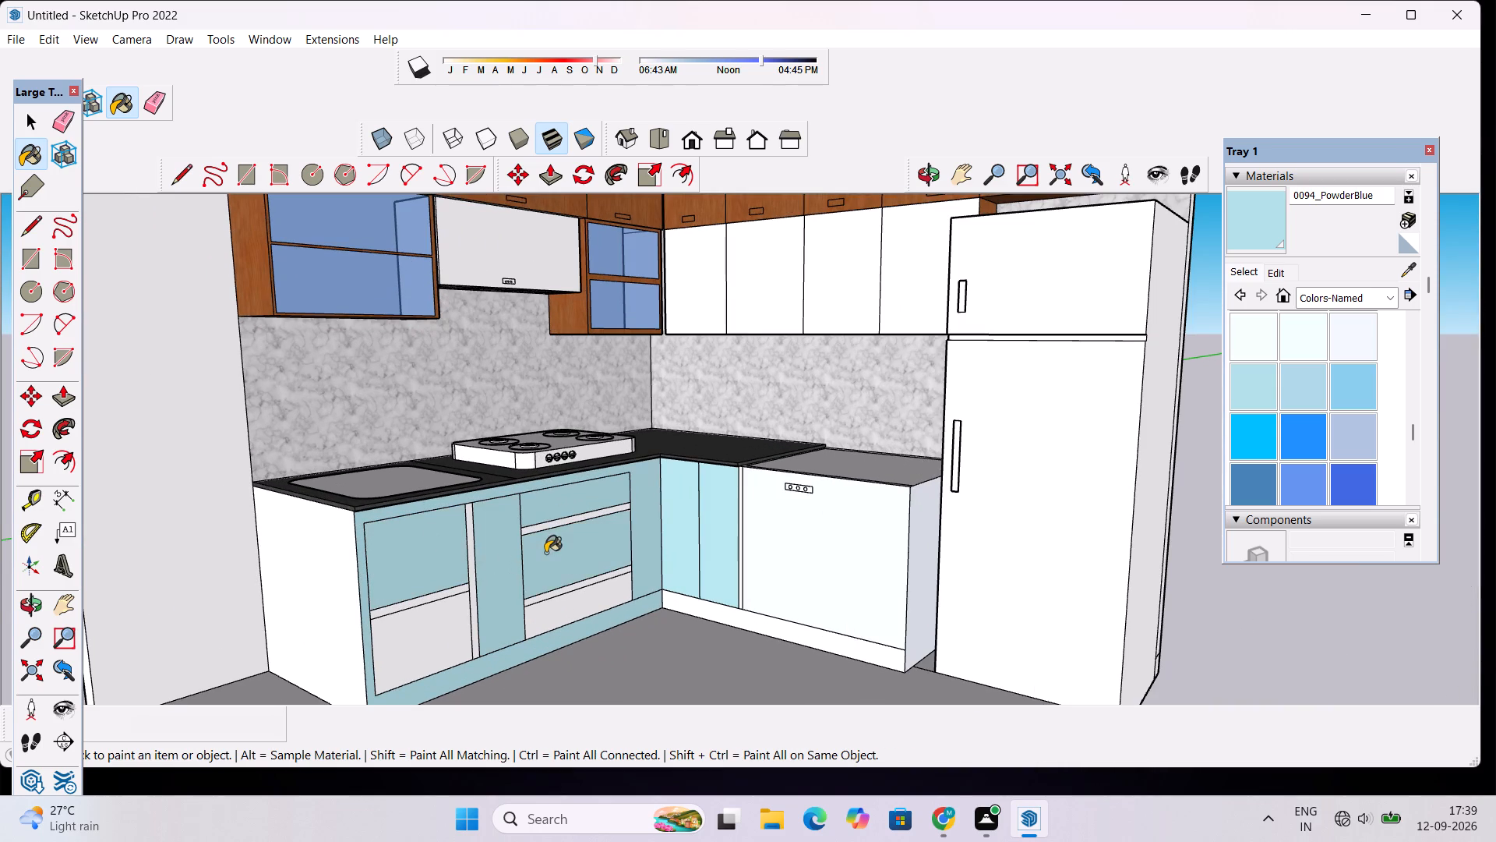
left_click(571, 607)
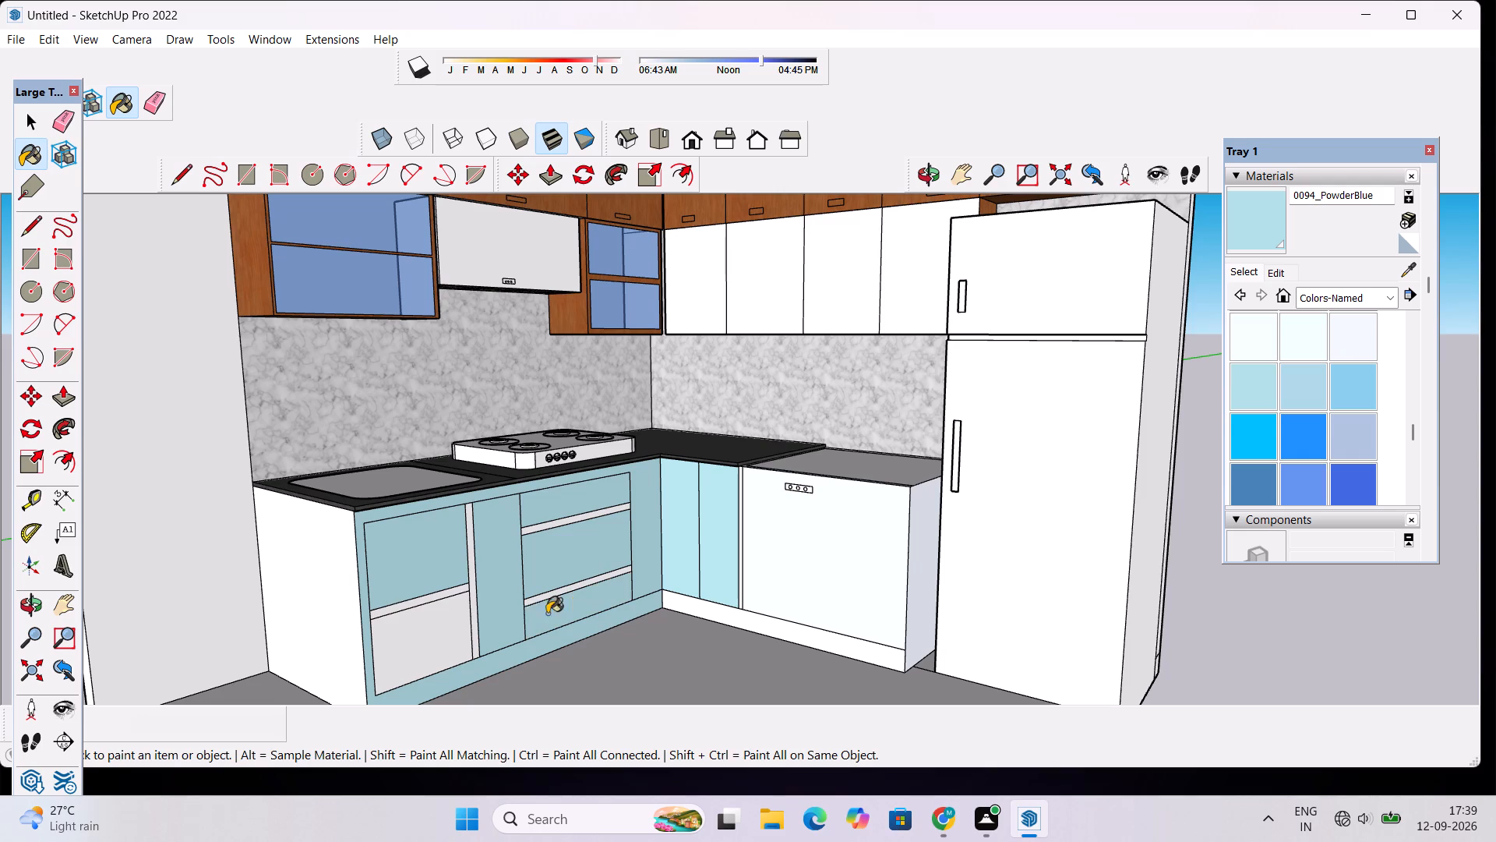
left_click(441, 624)
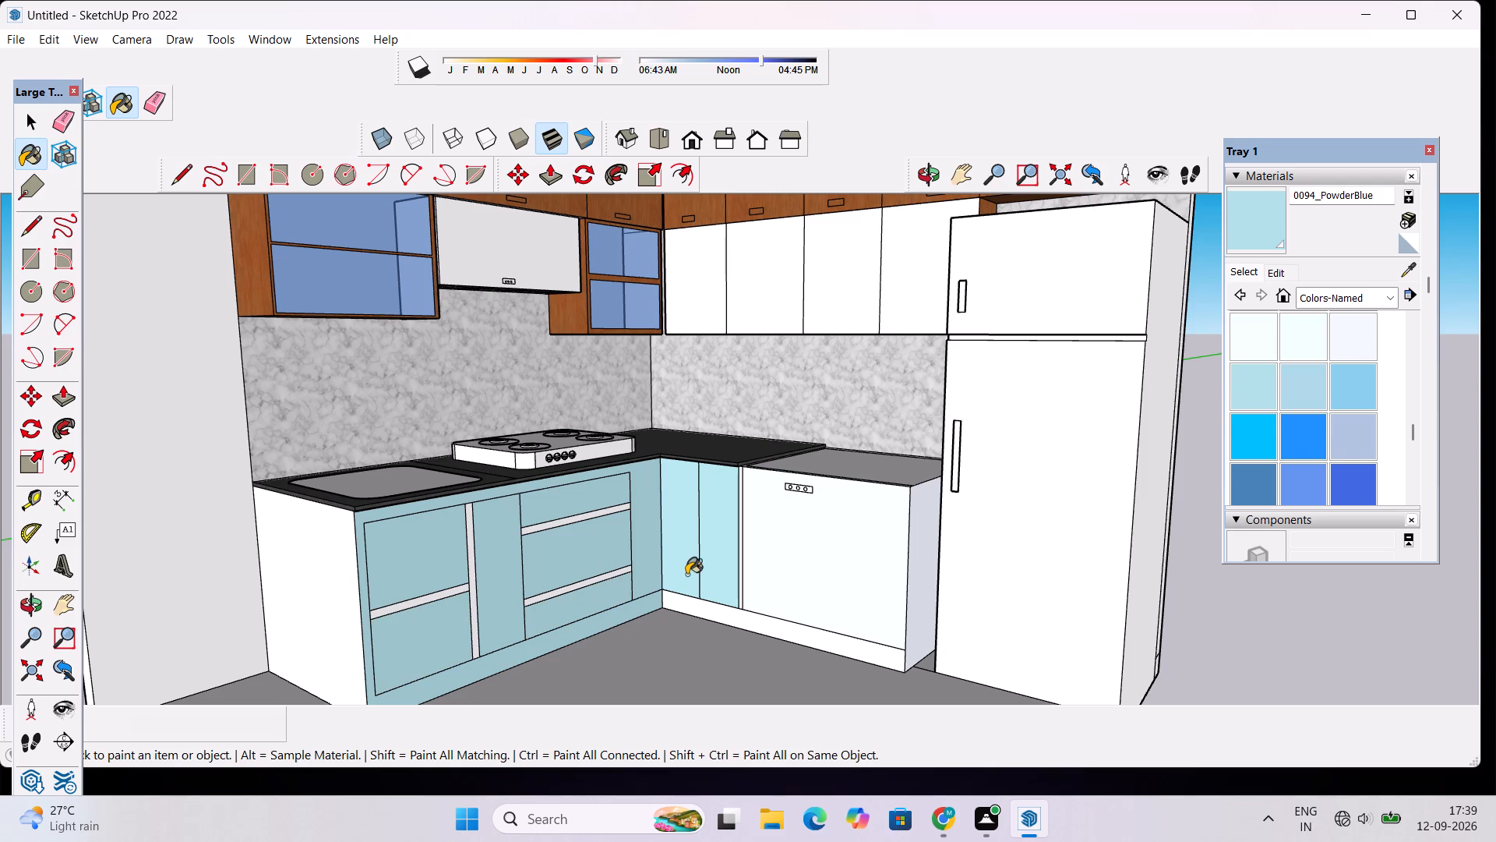
Delete the vertical edge between the unpainted strip and the narrow panel on the base cabinets under the sink and hob.
key("space")
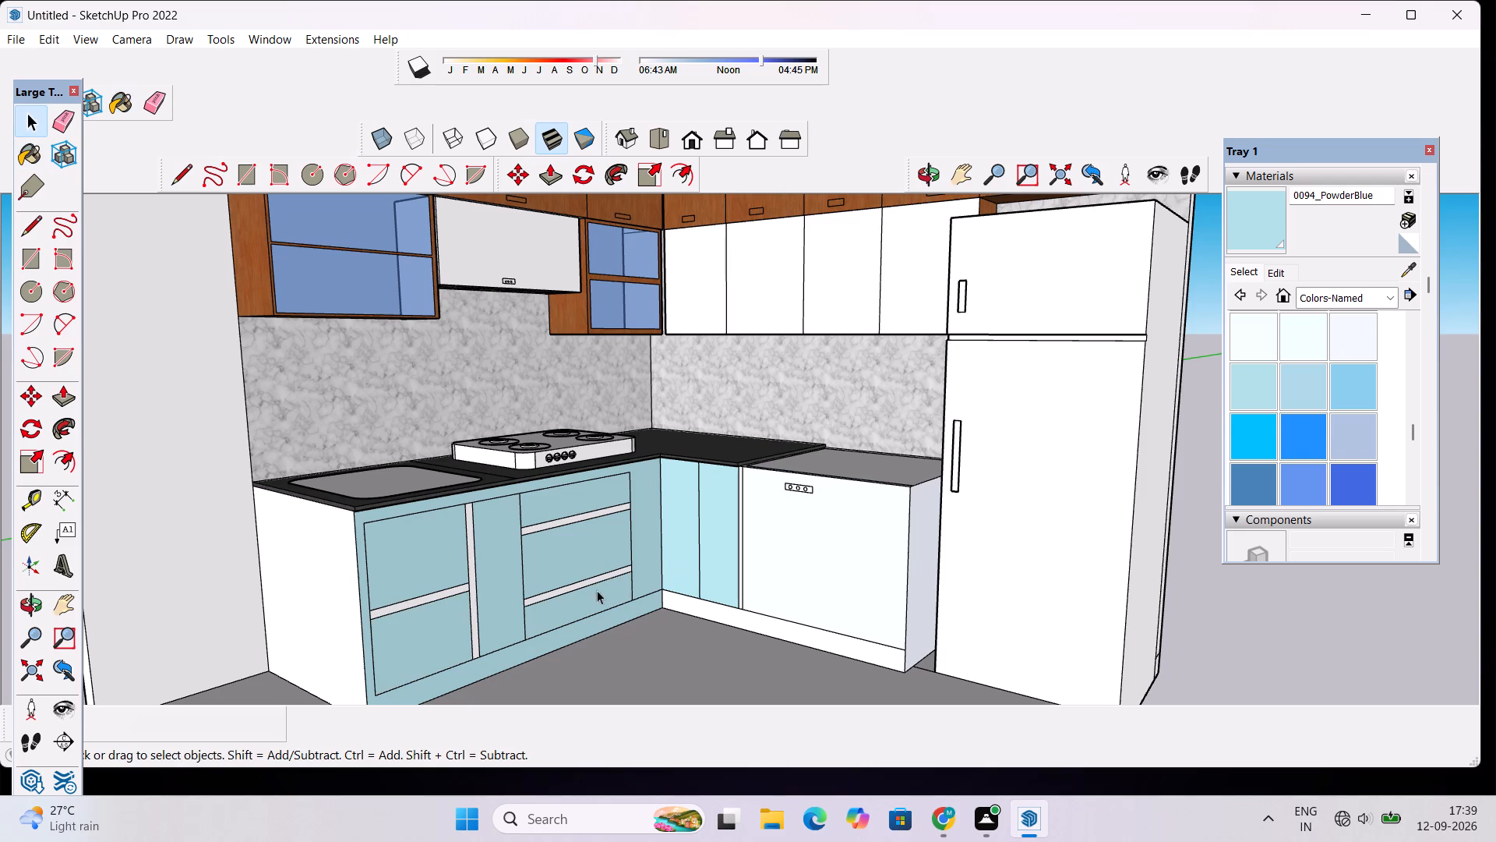
scroll(478, 574, "up", 9)
left_click(474, 566)
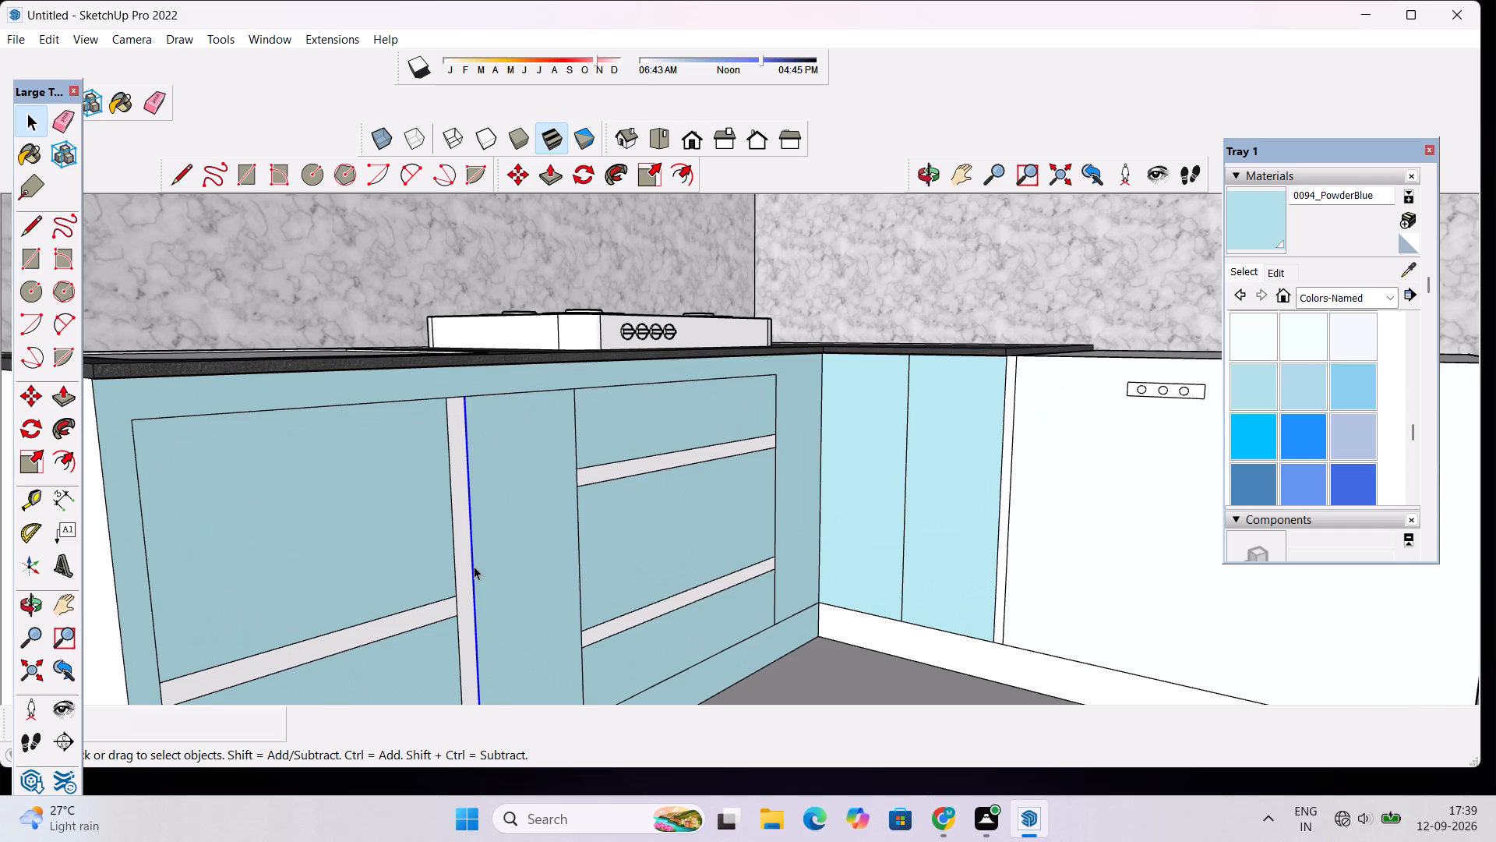
key("Delete")
scroll(474, 566, "down", 11)
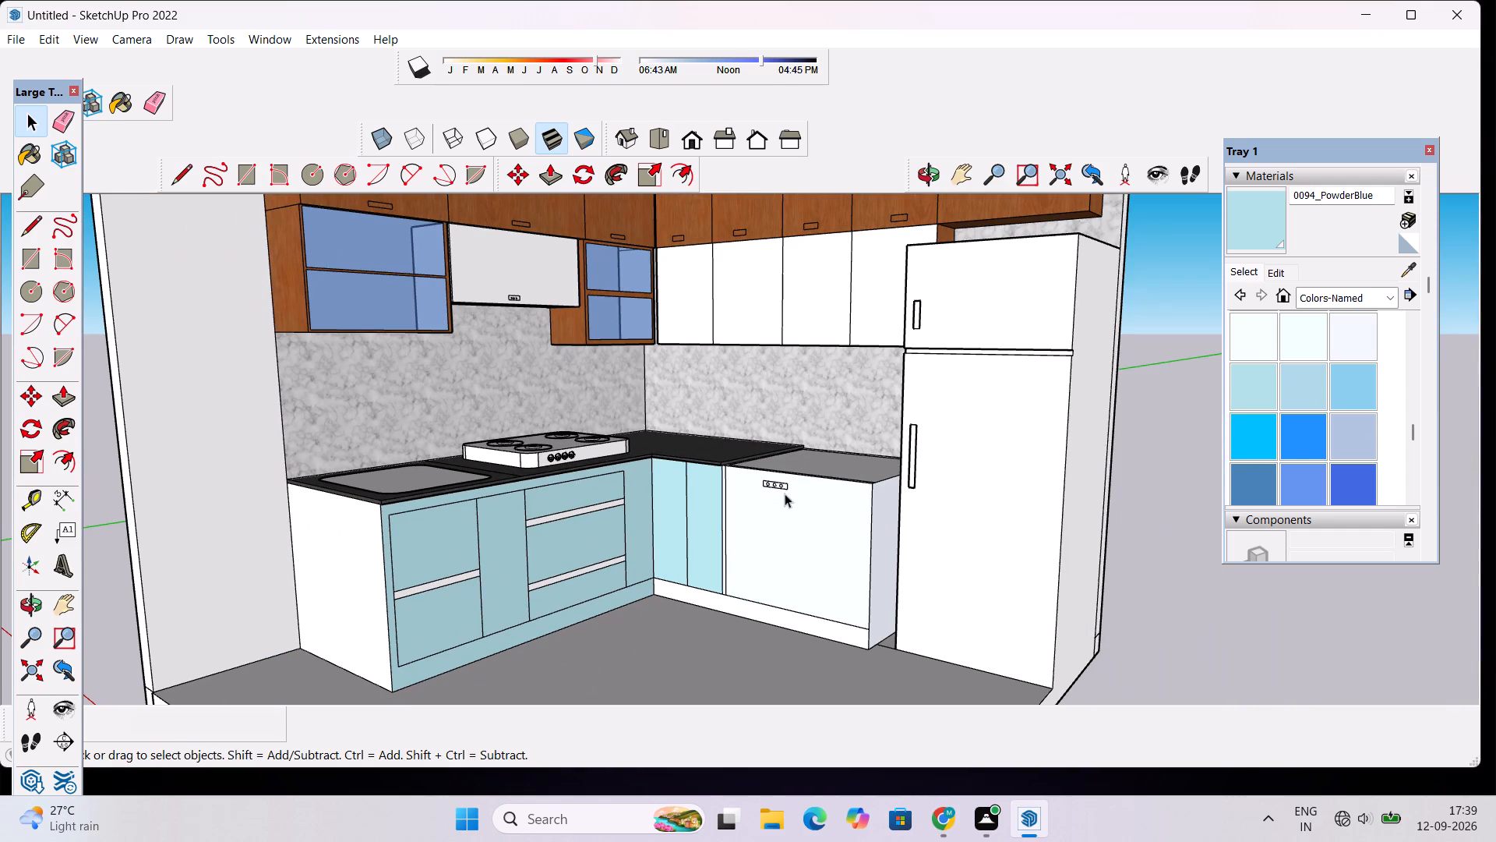
Paint the exposed end of the base cabinet beside the sink with 0094_PowderBlue.
scroll(1297, 377, "up", 1)
scroll(1297, 377, "down", 1)
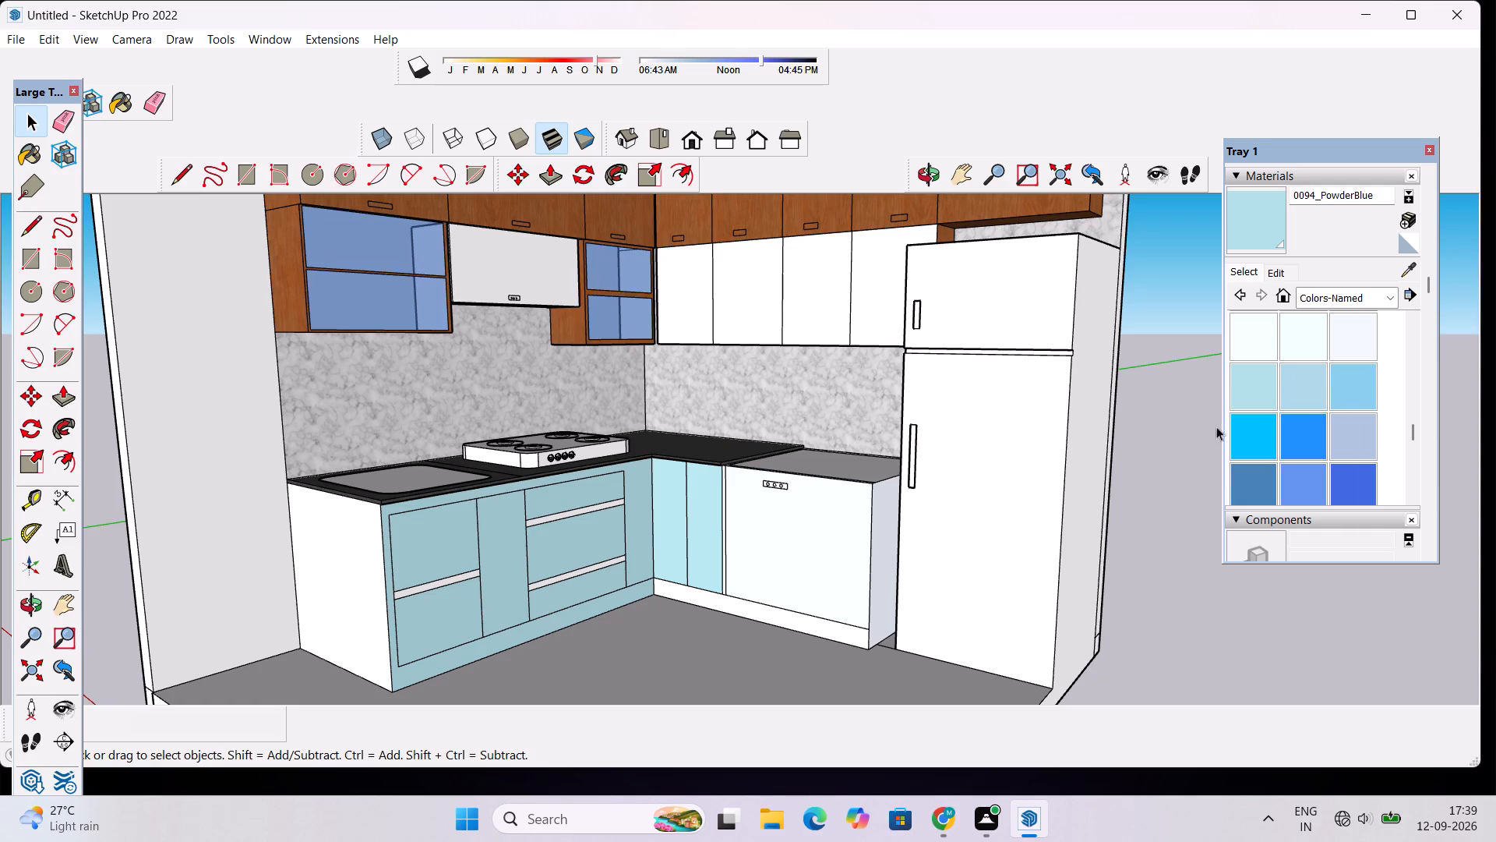
left_click(1251, 393)
left_click(343, 561)
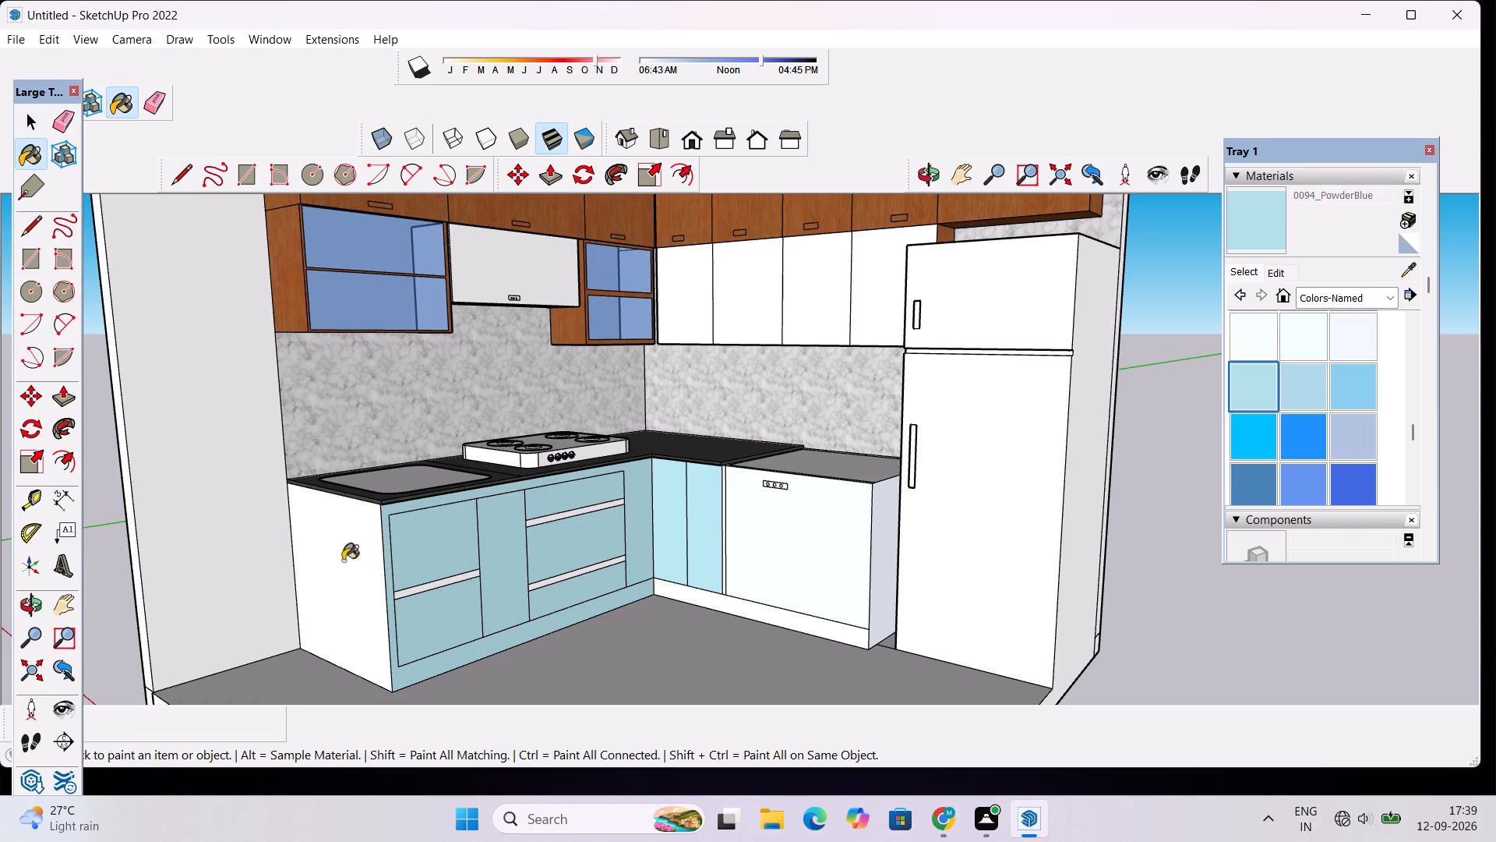
Lighten the 0094_PowderBlue material by raising its brightness on the Color Wheel.
left_click(1270, 277)
left_click(1332, 338)
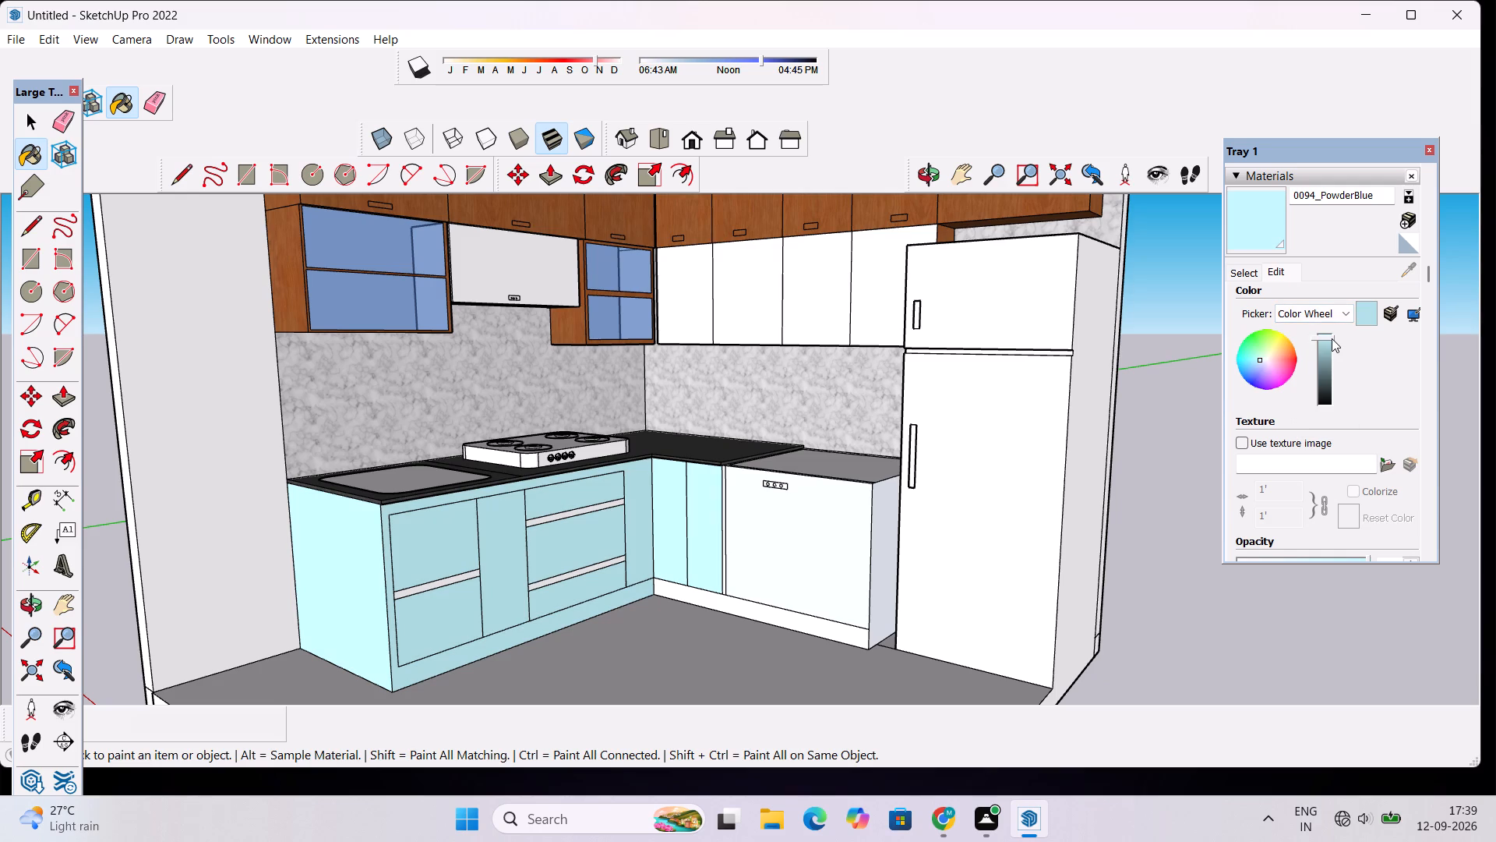
scroll(1331, 365, "down", 3)
scroll(1339, 354, "up", 6)
scroll(856, 439, "down", 8)
scroll(853, 446, "up", 2)
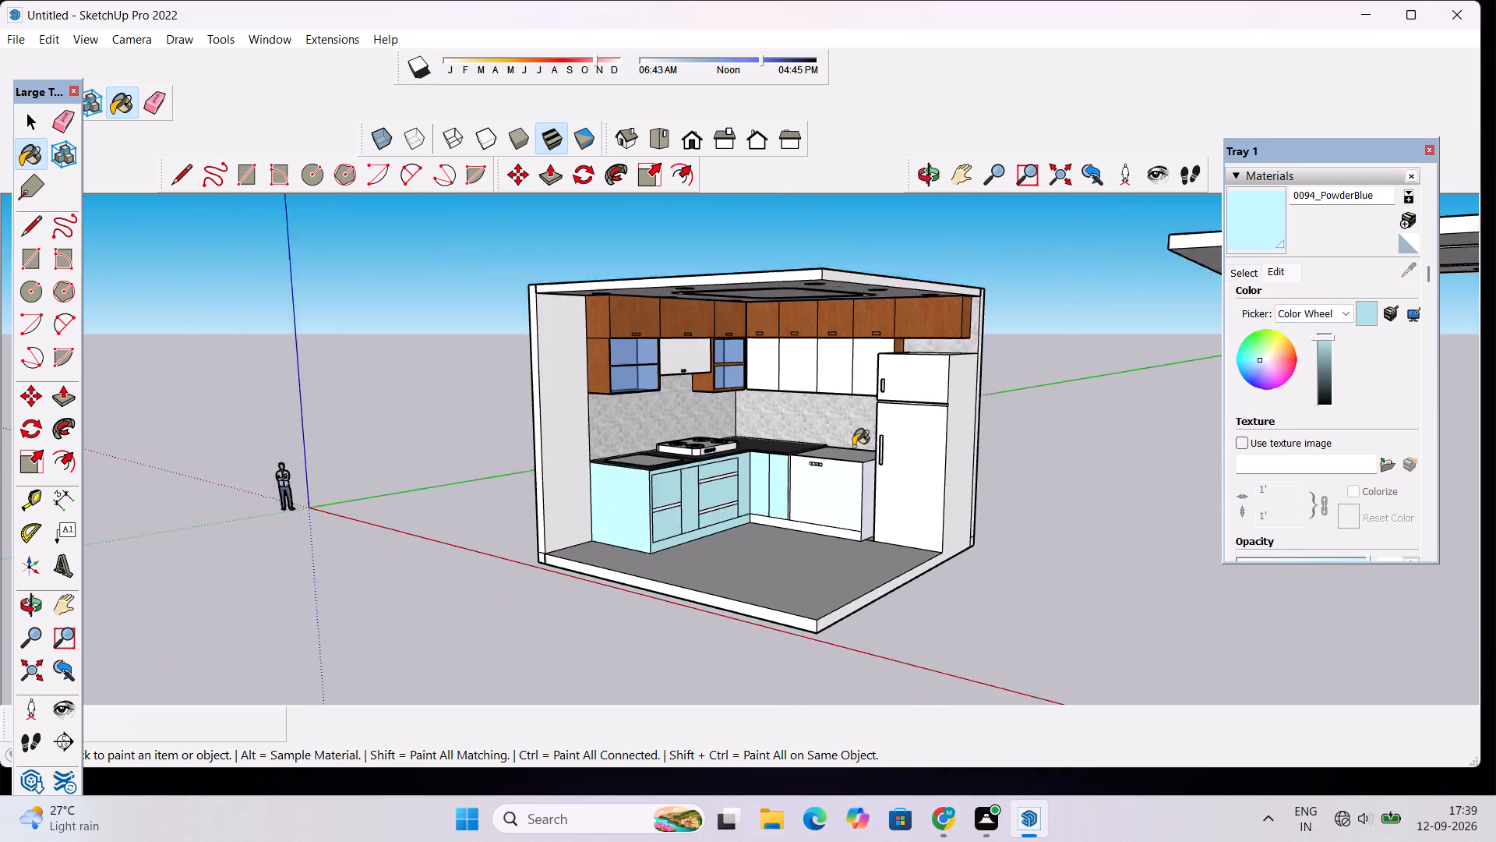
scroll(853, 446, "up", 4)
scroll(853, 446, "down", 9)
scroll(853, 446, "up", 5)
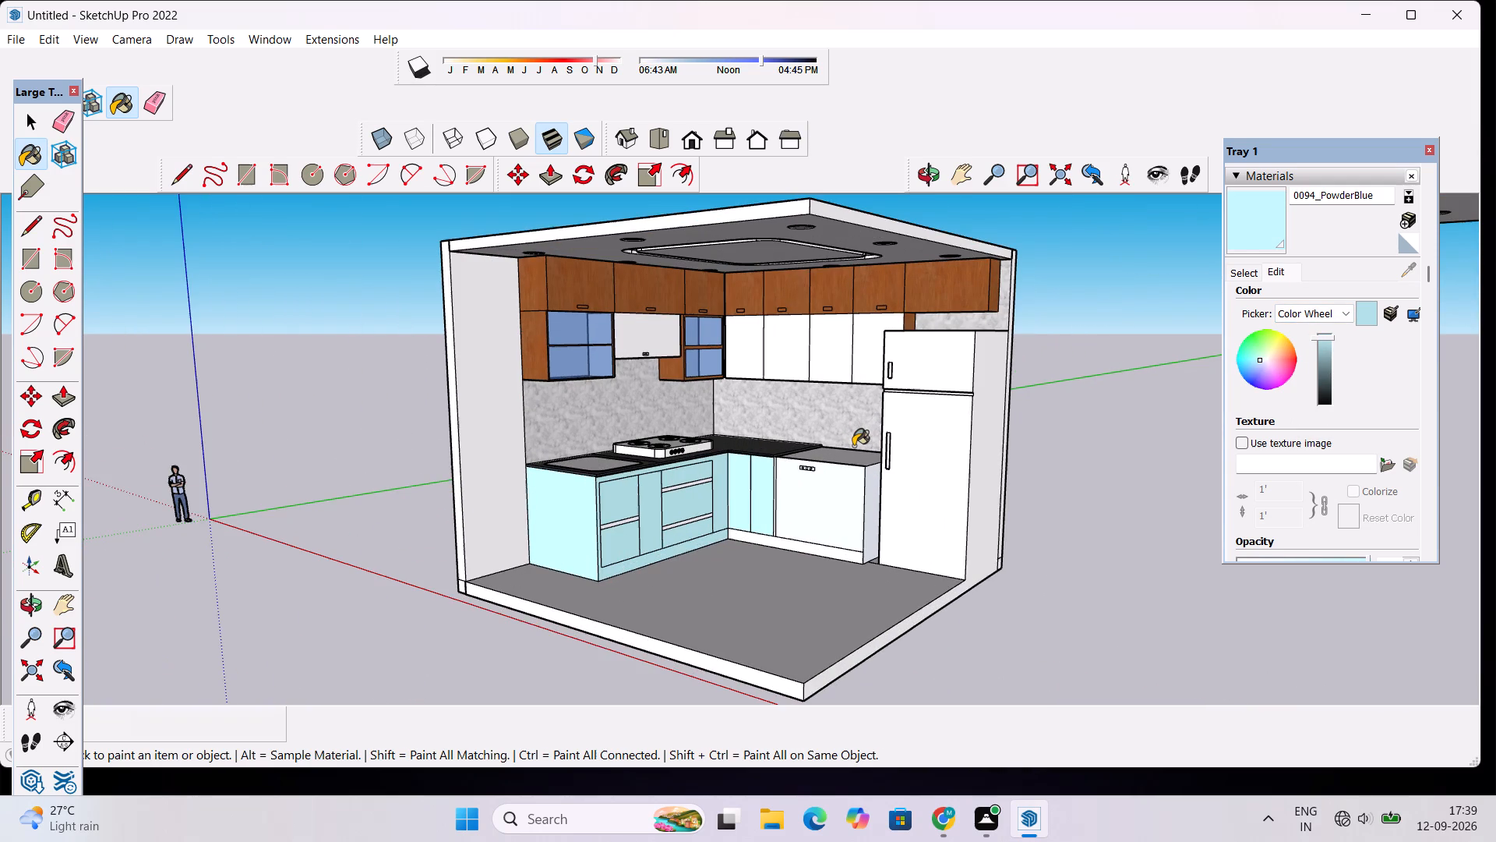
scroll(853, 446, "up", 2)
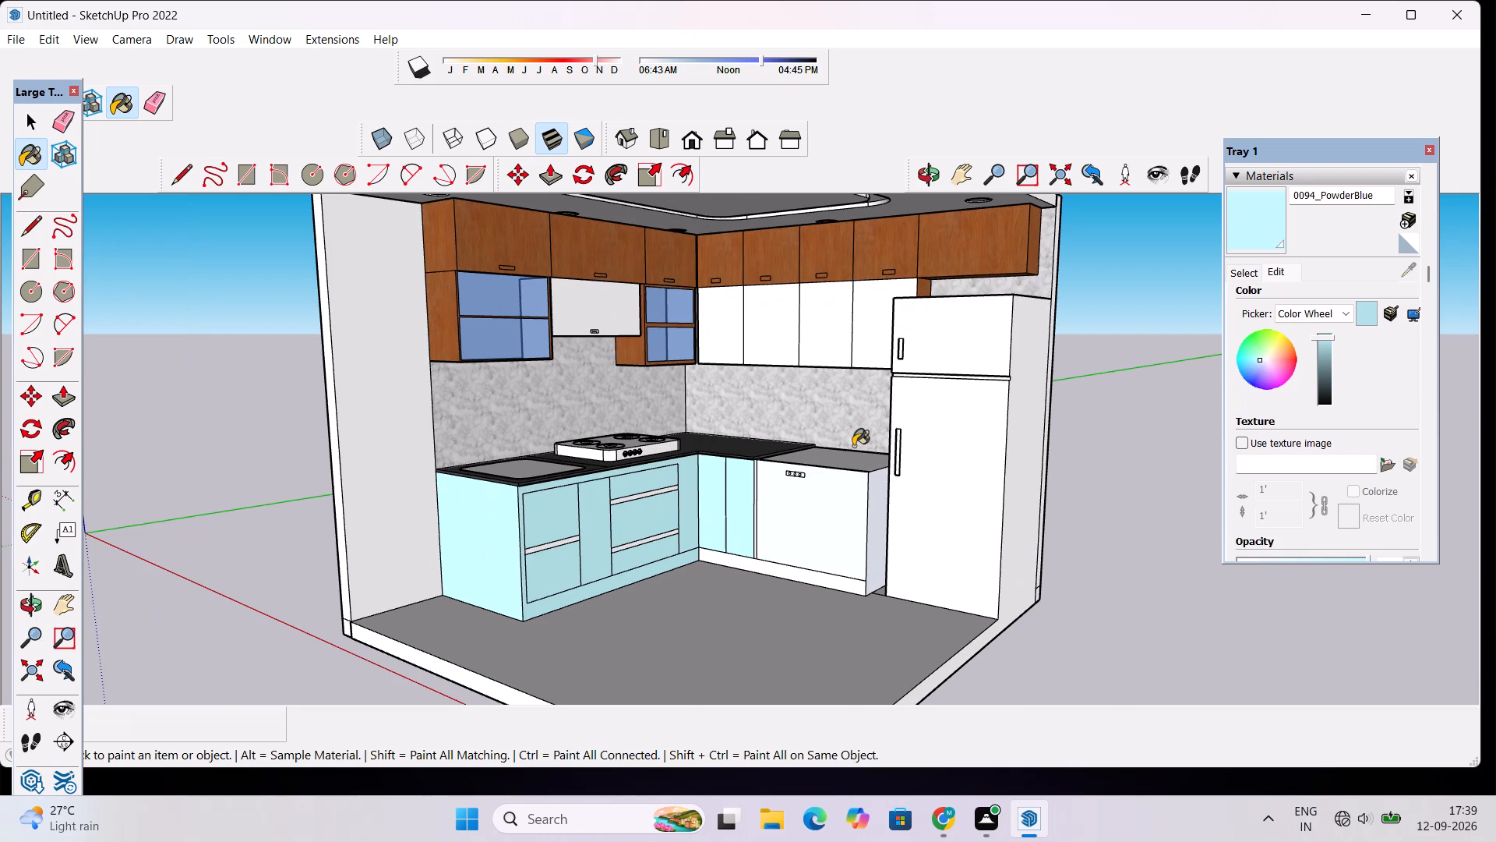
Paint the range hood's front face with 0136_Charcoal from the Colors-Named collection.
left_click(1248, 271)
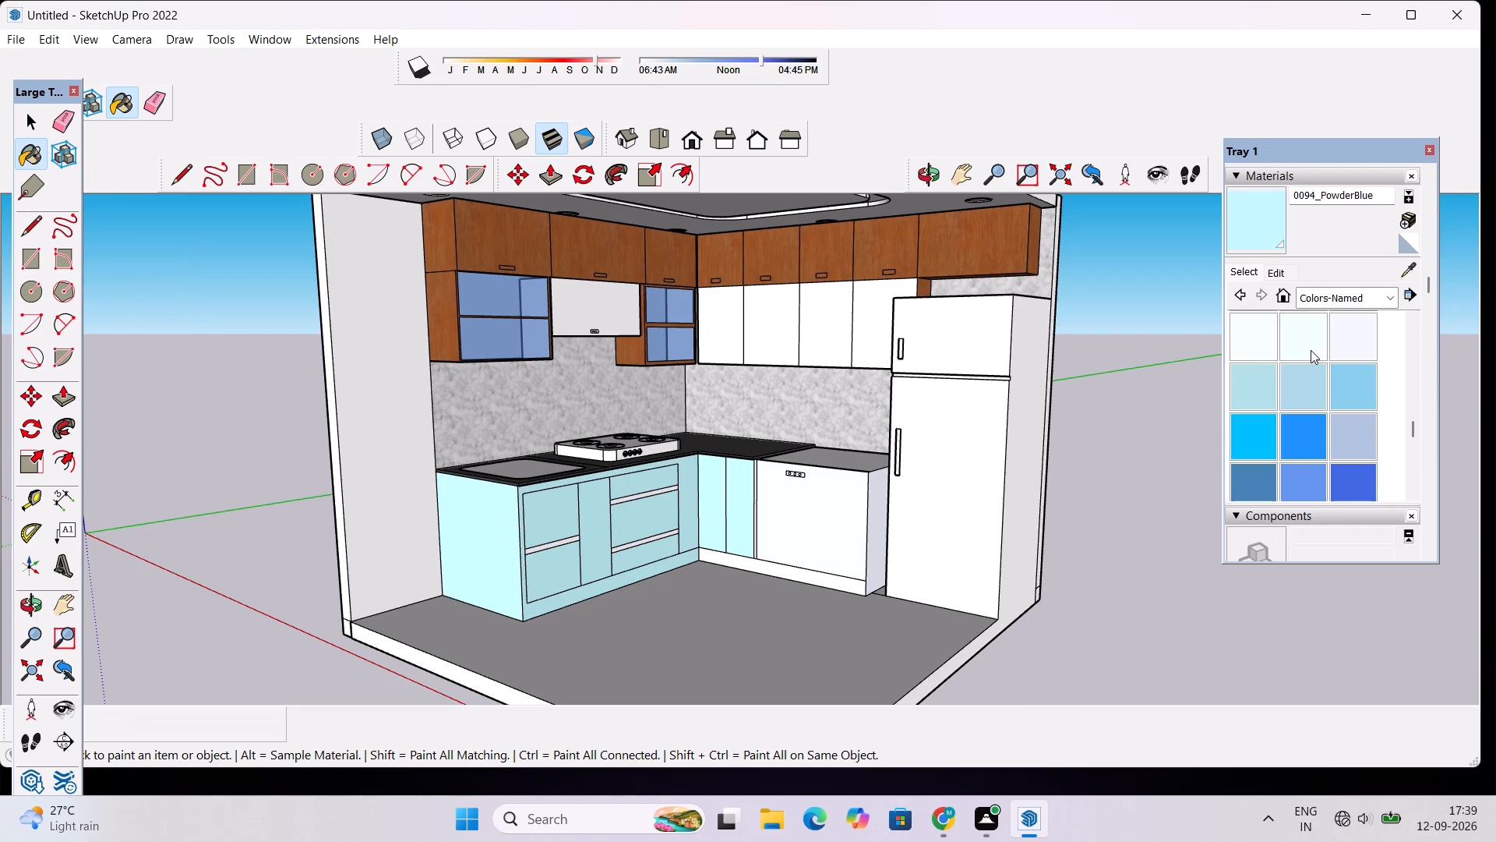
scroll(1310, 361, "down", 3)
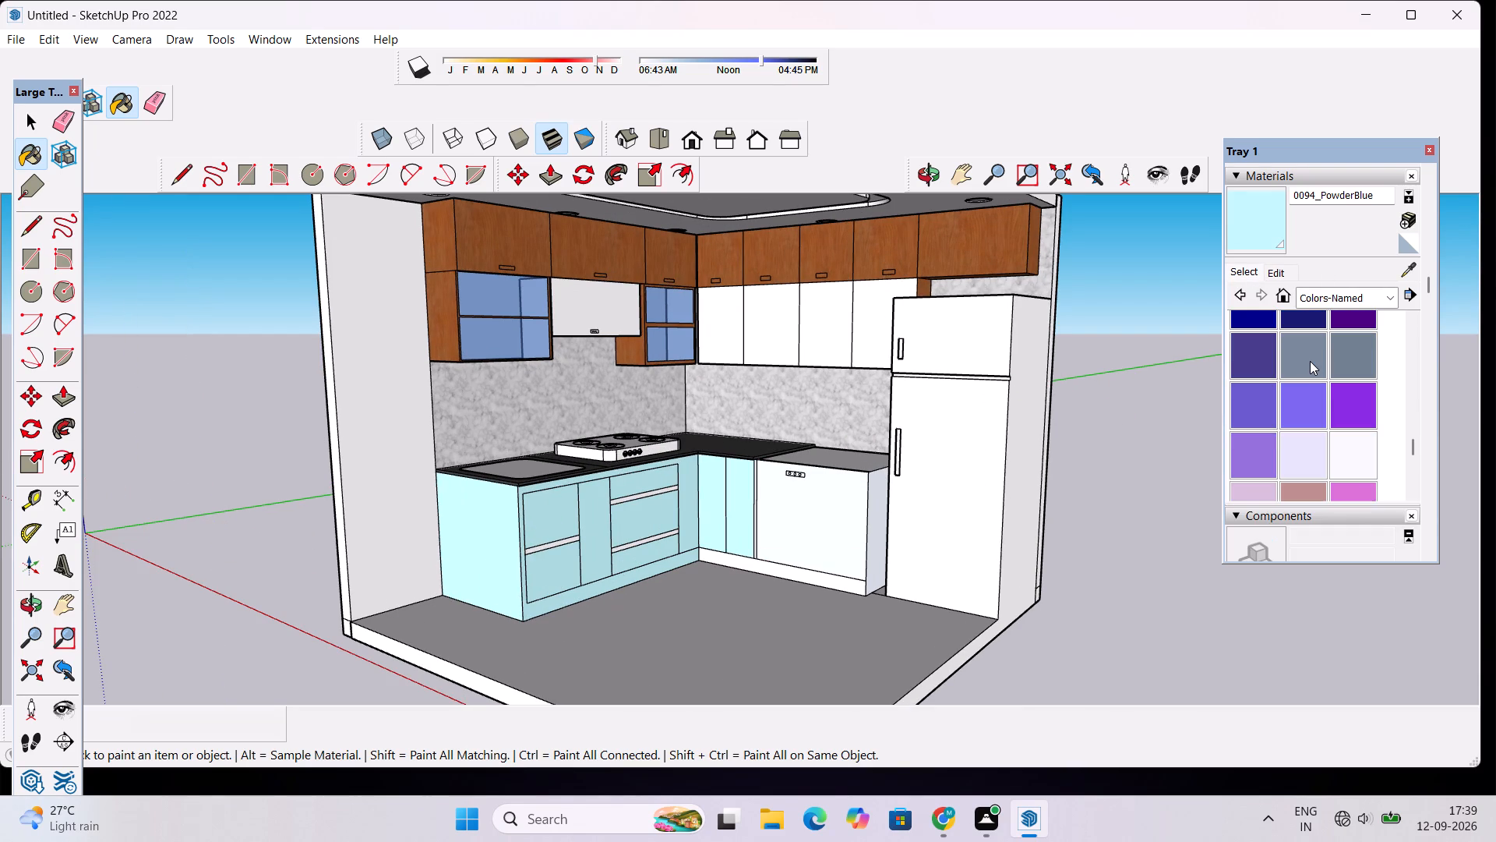
scroll(1310, 361, "up", 1)
scroll(1311, 395, "down", 6)
scroll(1331, 366, "up", 1)
left_click(1260, 419)
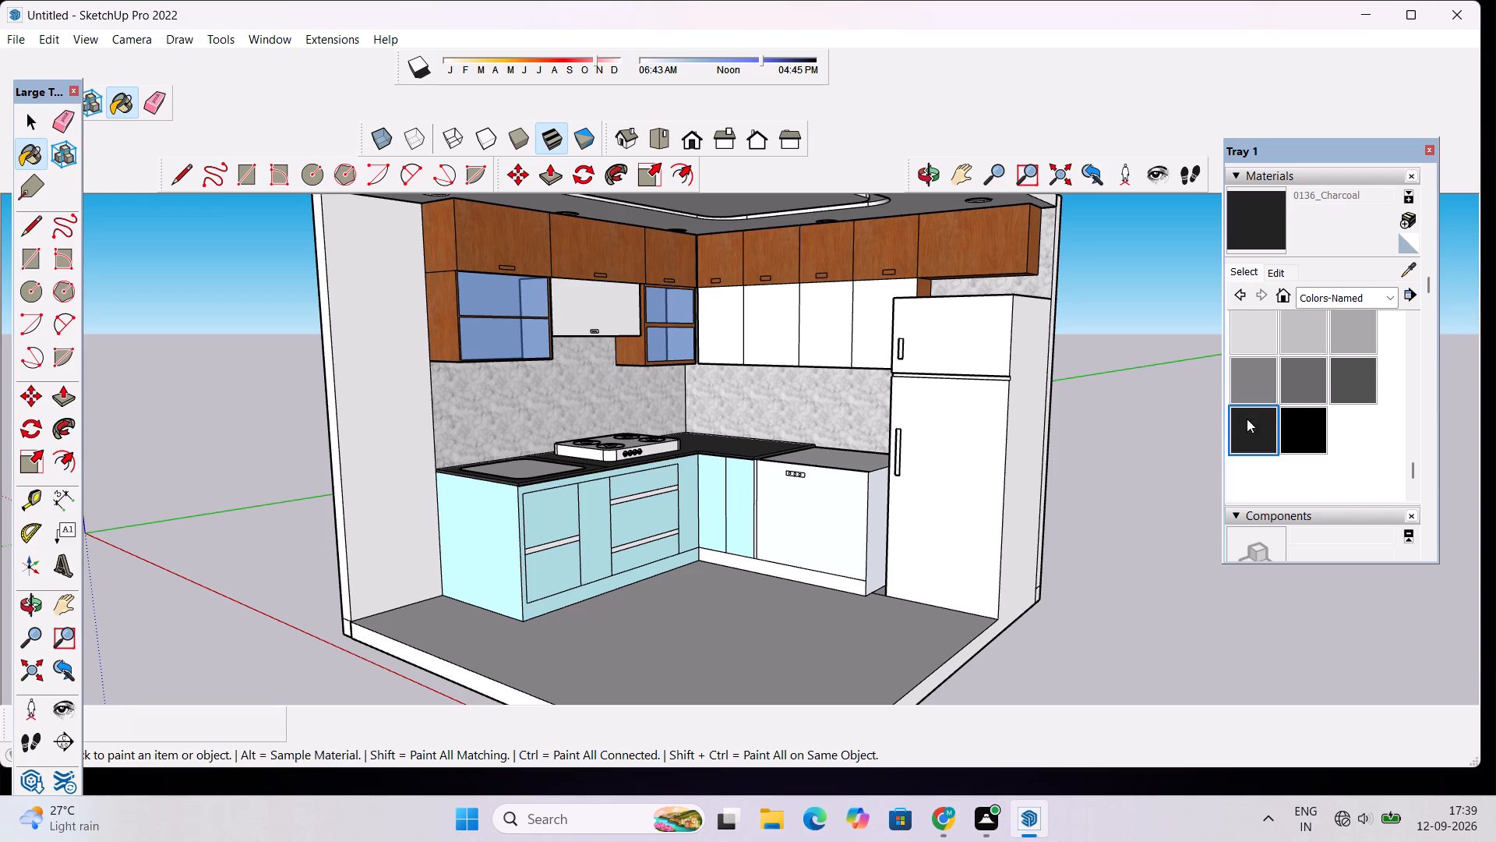
scroll(582, 314, "up", 4)
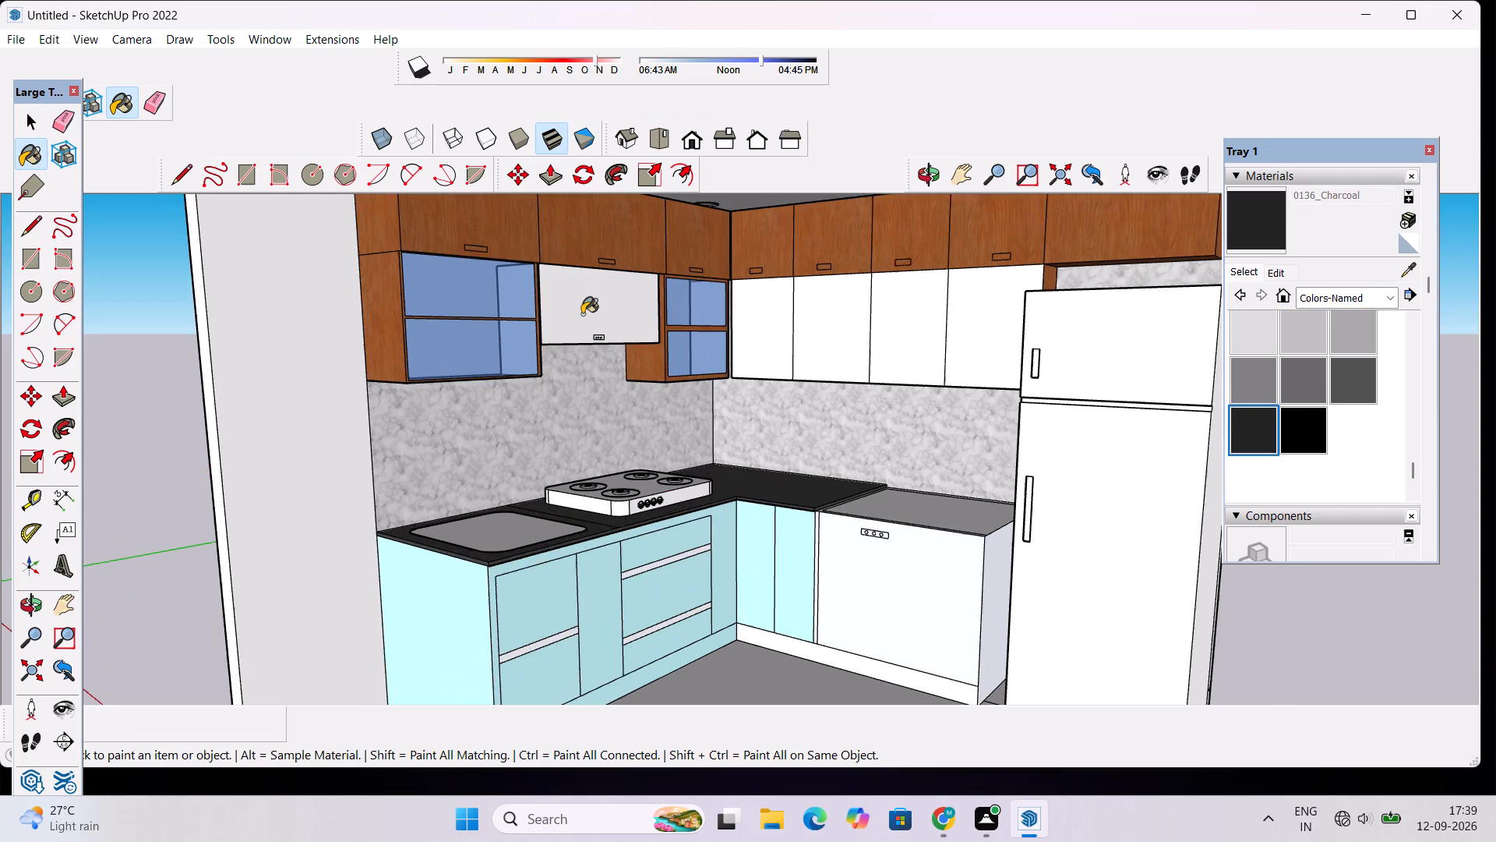
left_click(581, 314)
Paint three alternate slats on the range hood's underside with 0136_Charcoal, starting near the small glass cabinet.
left_click(921, 175)
left_click_drag(808, 376, 816, 258)
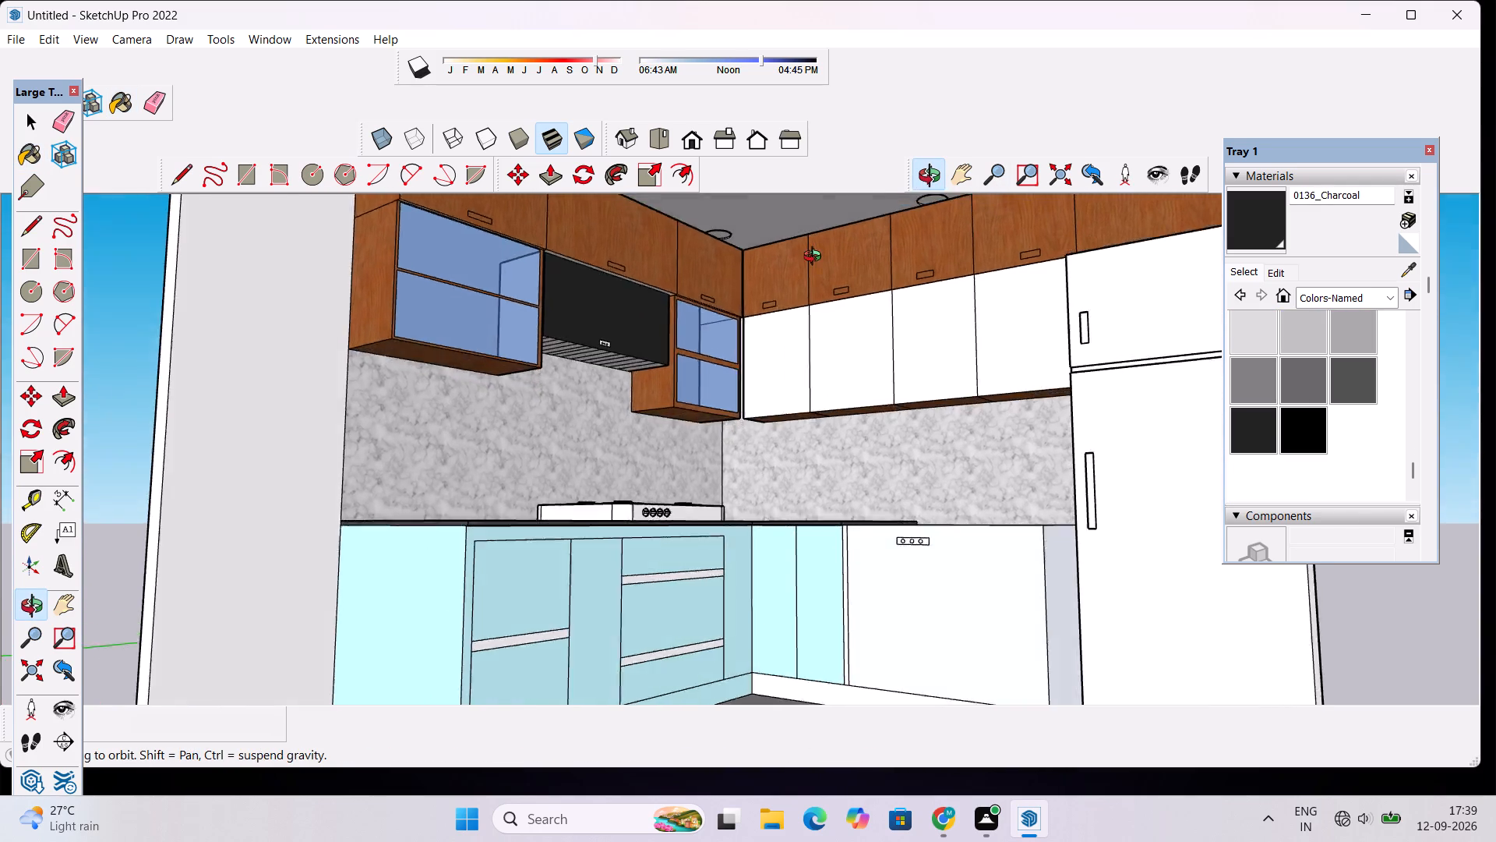
left_click_drag(816, 258, 828, 210)
scroll(619, 351, "up", 9)
scroll(699, 292, "down", 1)
left_click_drag(702, 300, 715, 387, "shift")
scroll(612, 514, "up", 4)
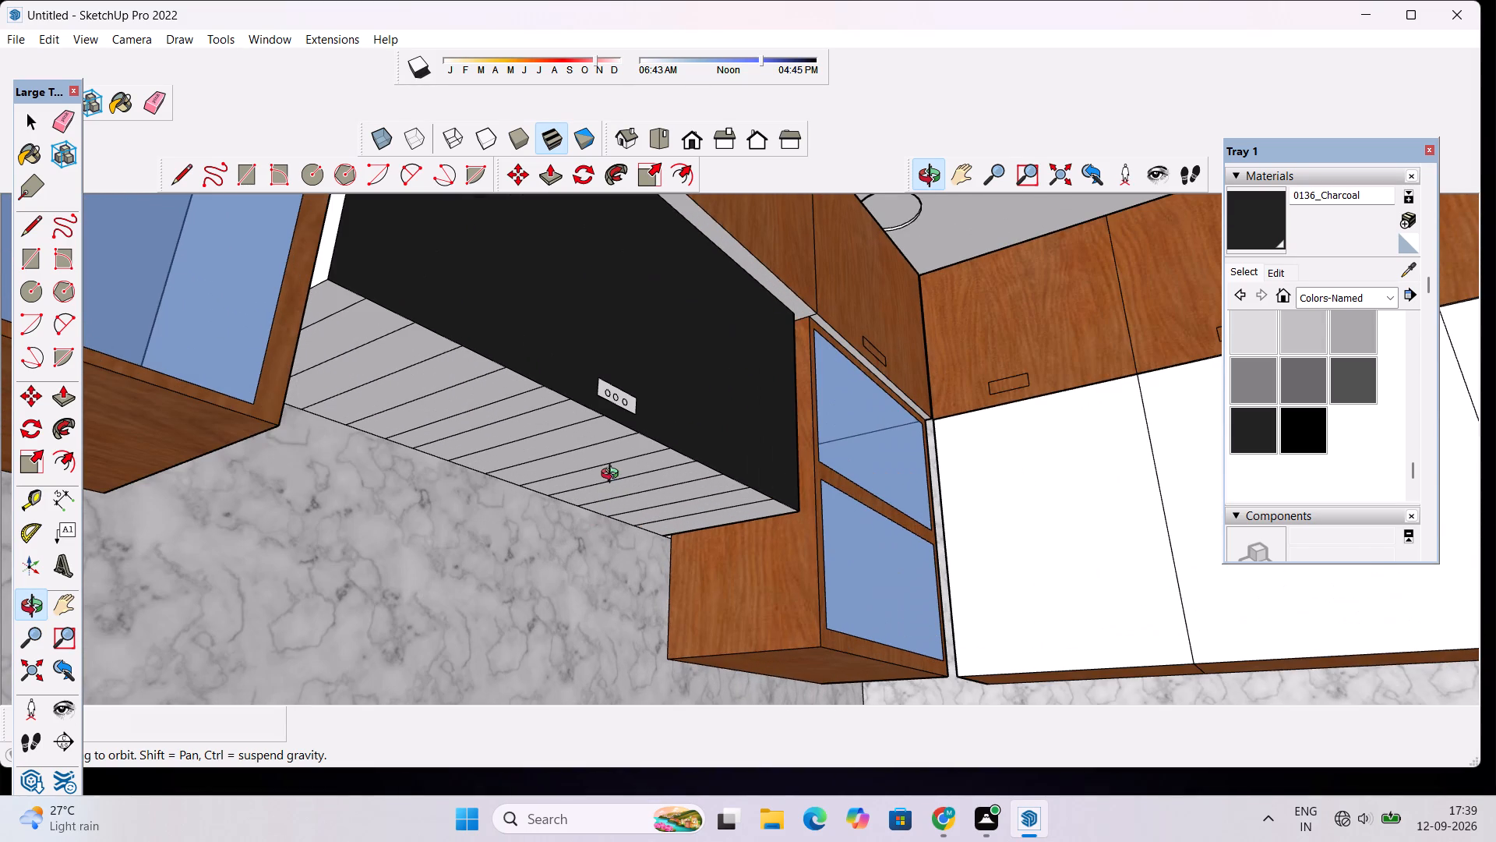
left_click(1247, 439)
scroll(679, 506, "up", 7)
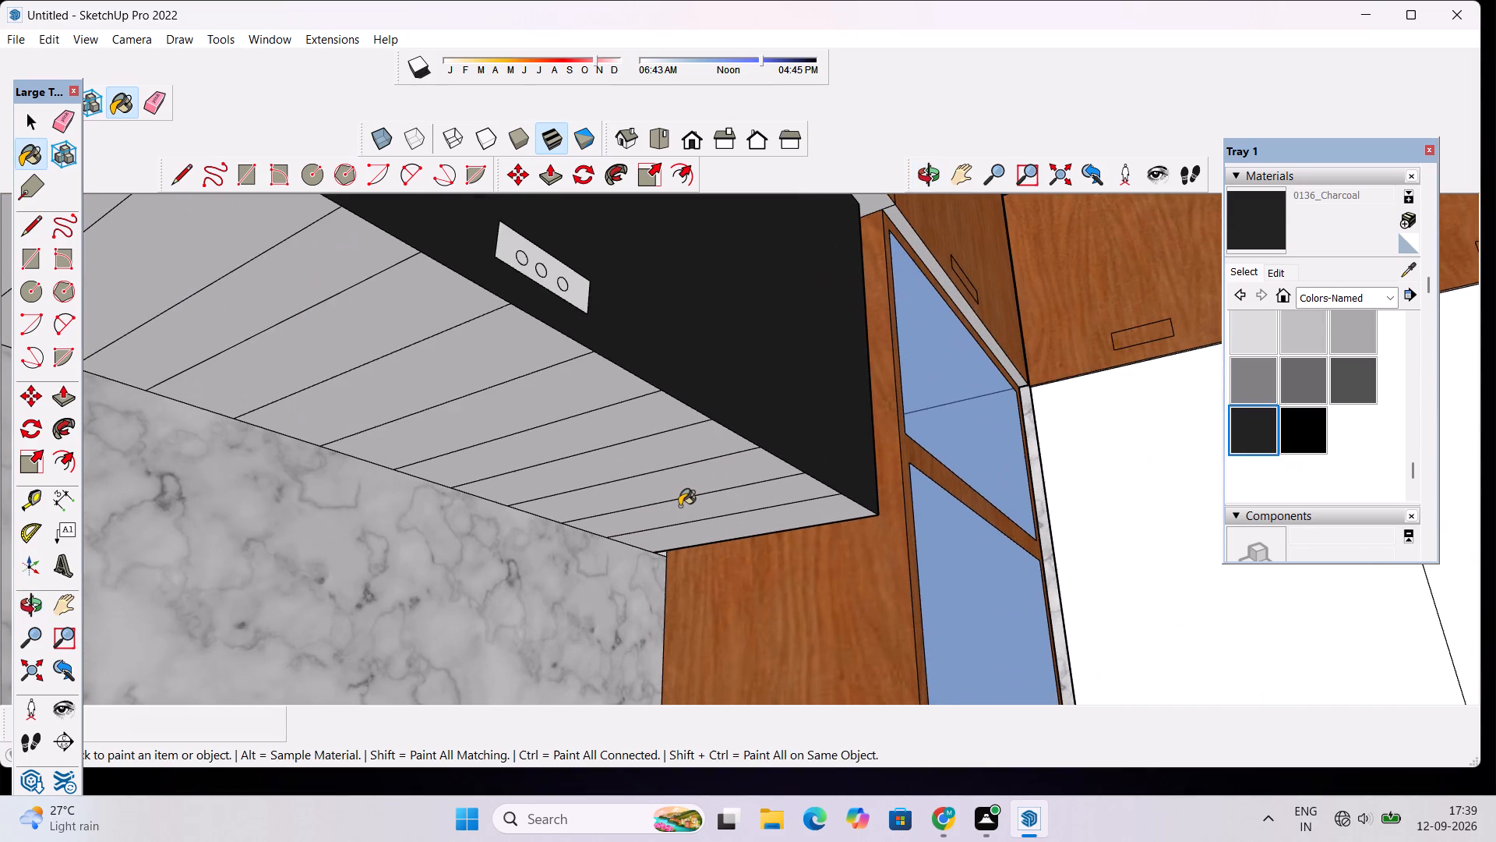
left_click(695, 515)
left_click(683, 434)
left_click(573, 351)
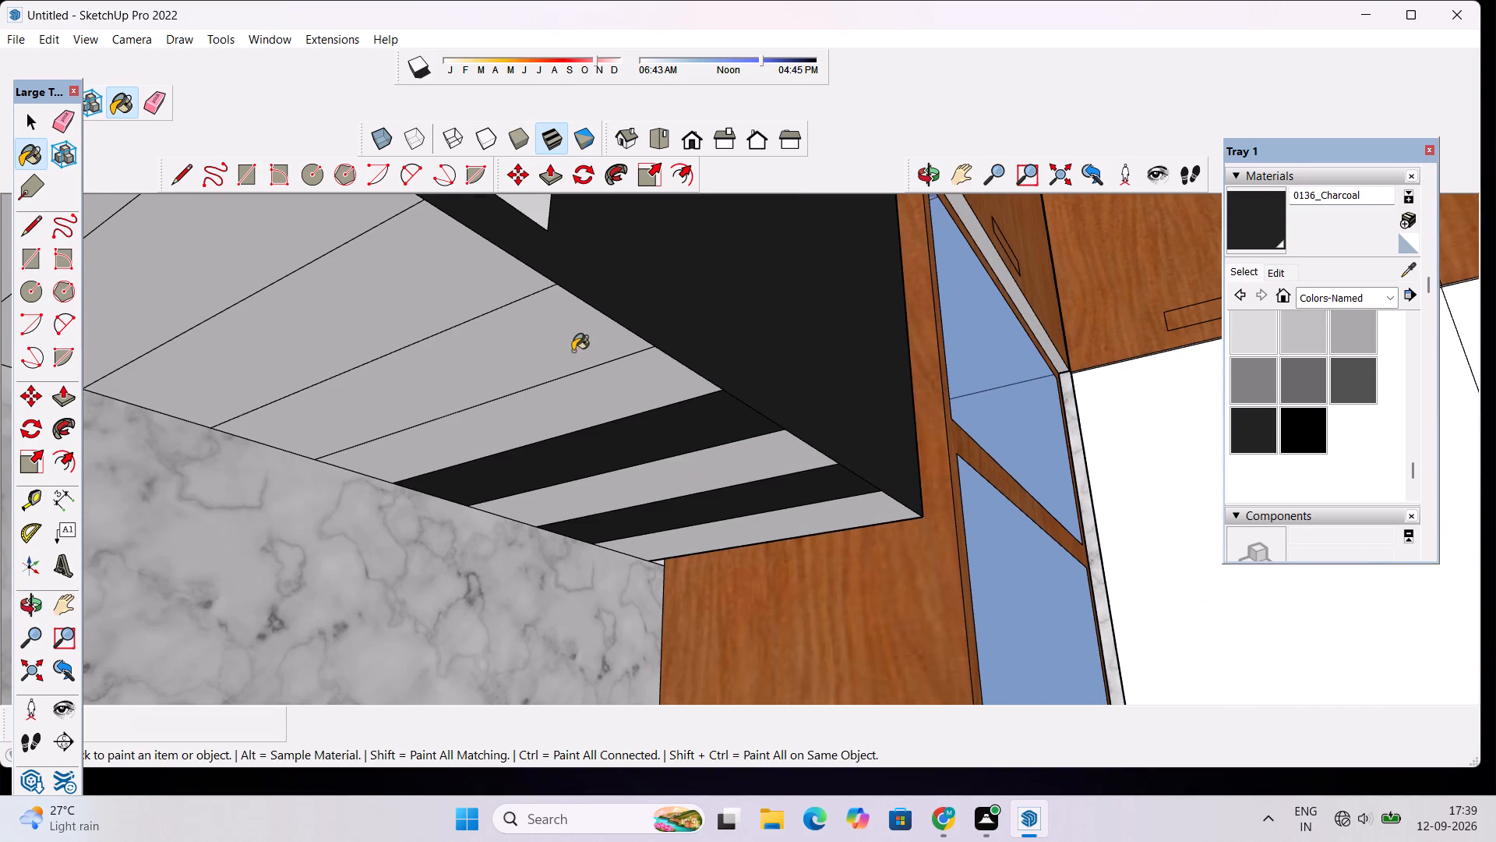
Paint further slats with 0136_Charcoal along the hood's underside toward the large glass cabinet.
scroll(585, 370, "down", 5)
left_click(433, 297)
scroll(461, 320, "down", 5)
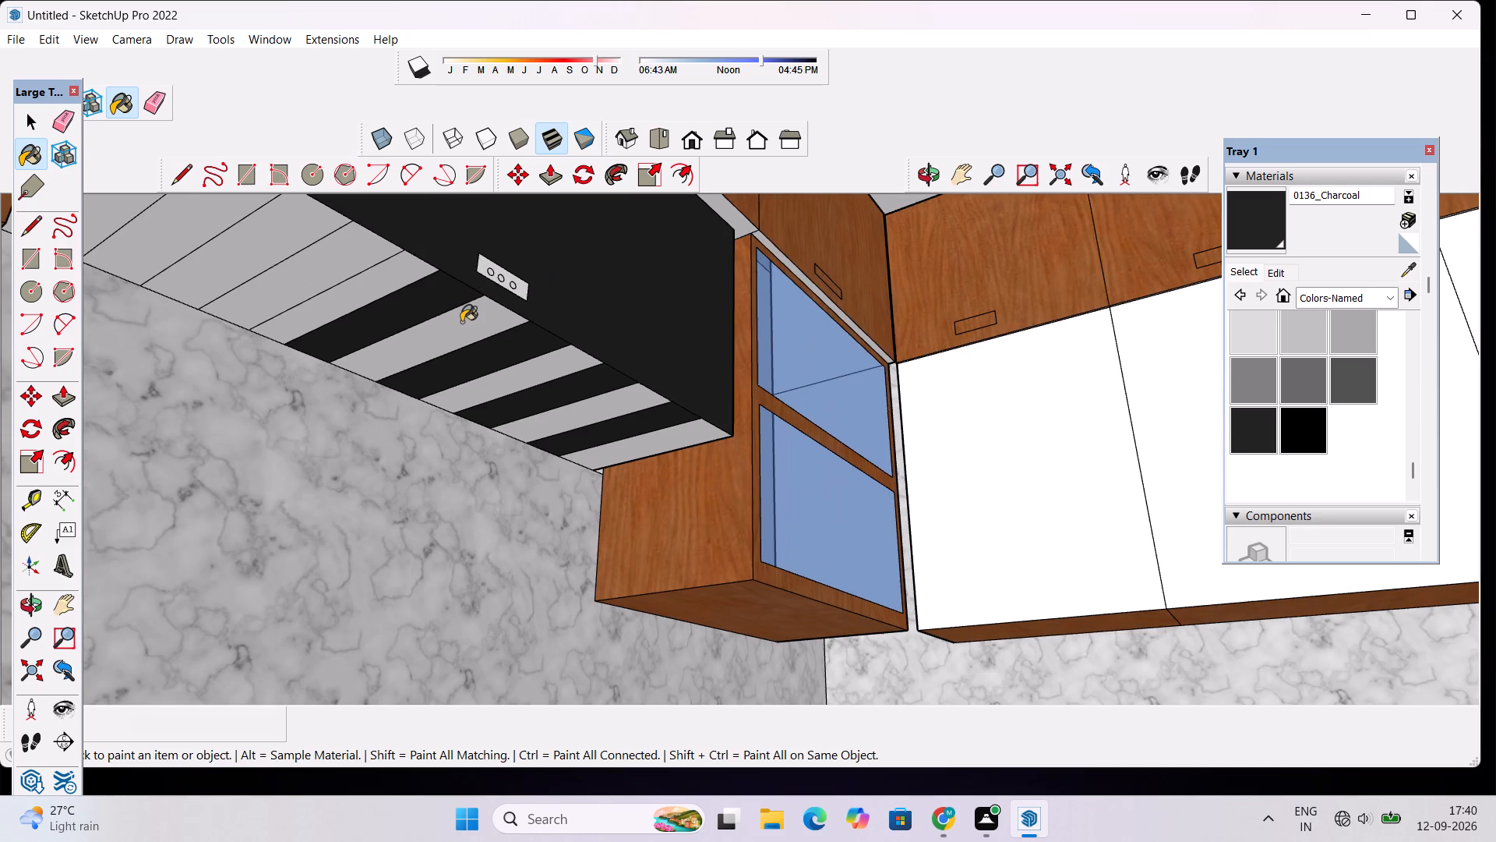
scroll(461, 322, "down", 1)
left_click(308, 242)
scroll(365, 283, "down", 5)
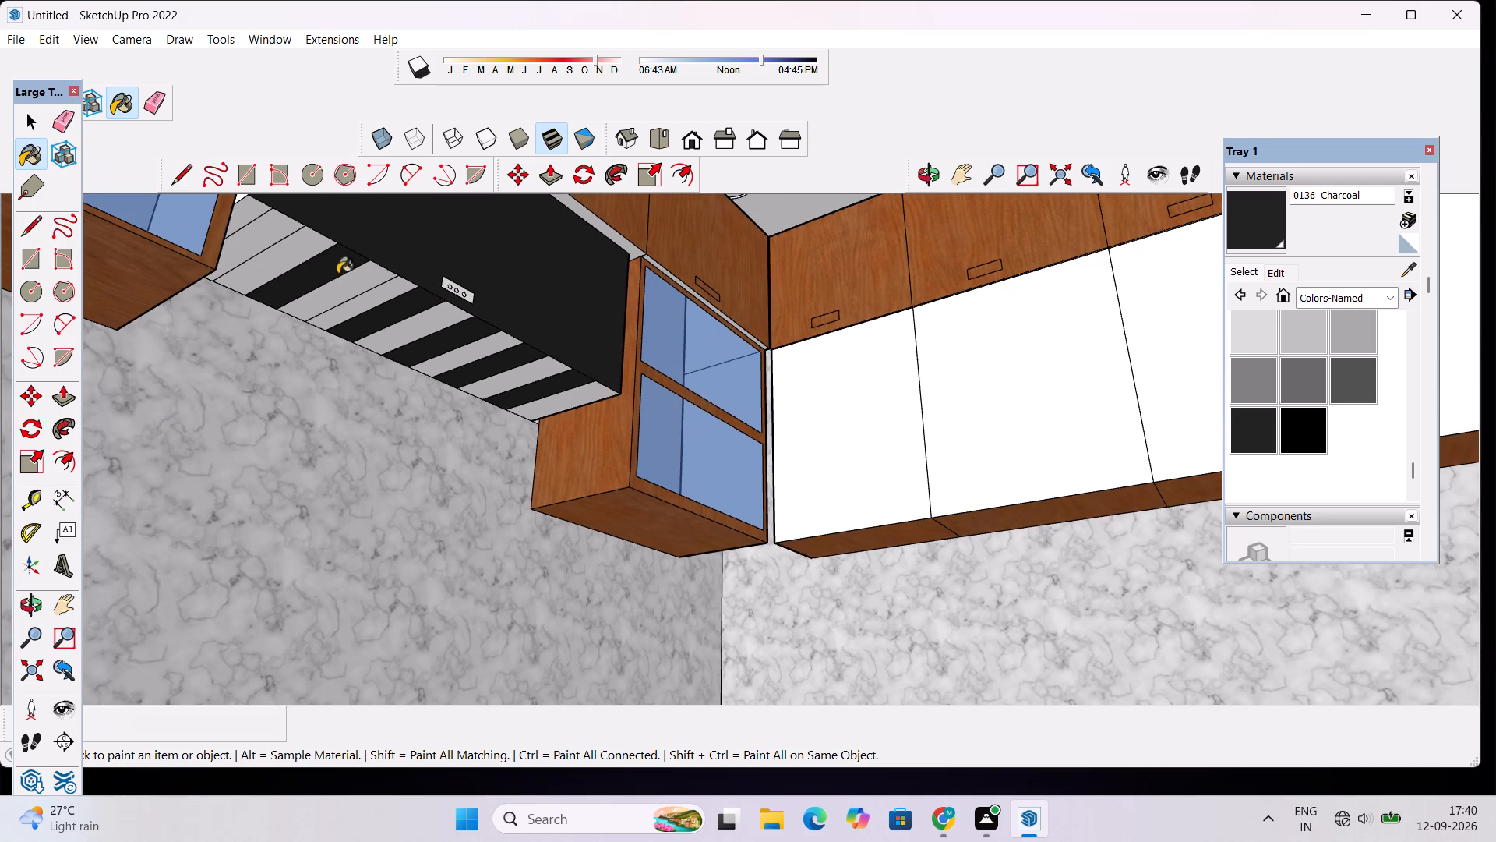
left_click(263, 232)
scroll(390, 325, "down", 9)
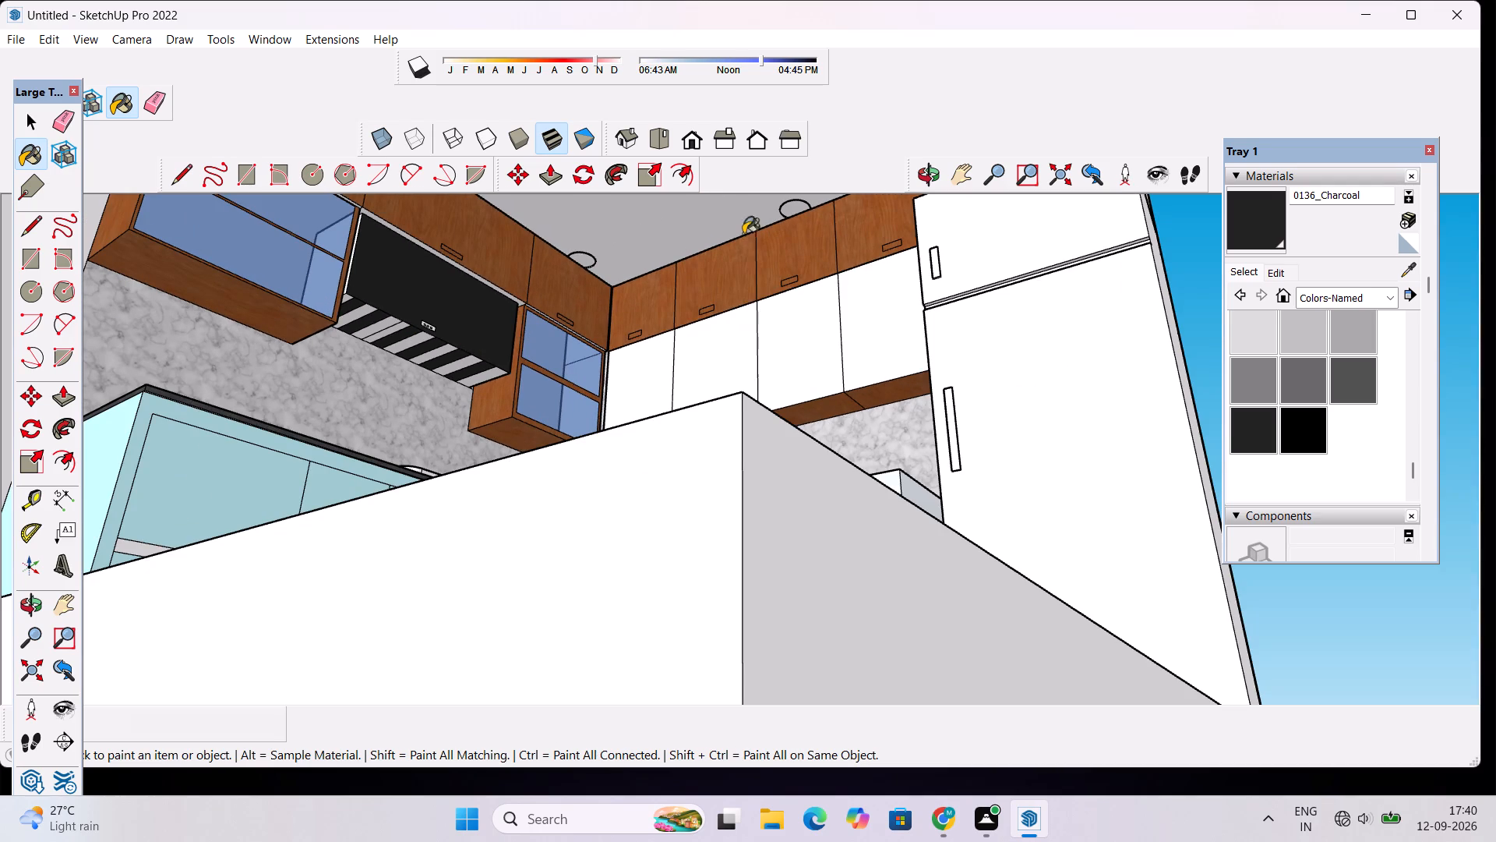
scroll(380, 324, "up", 12)
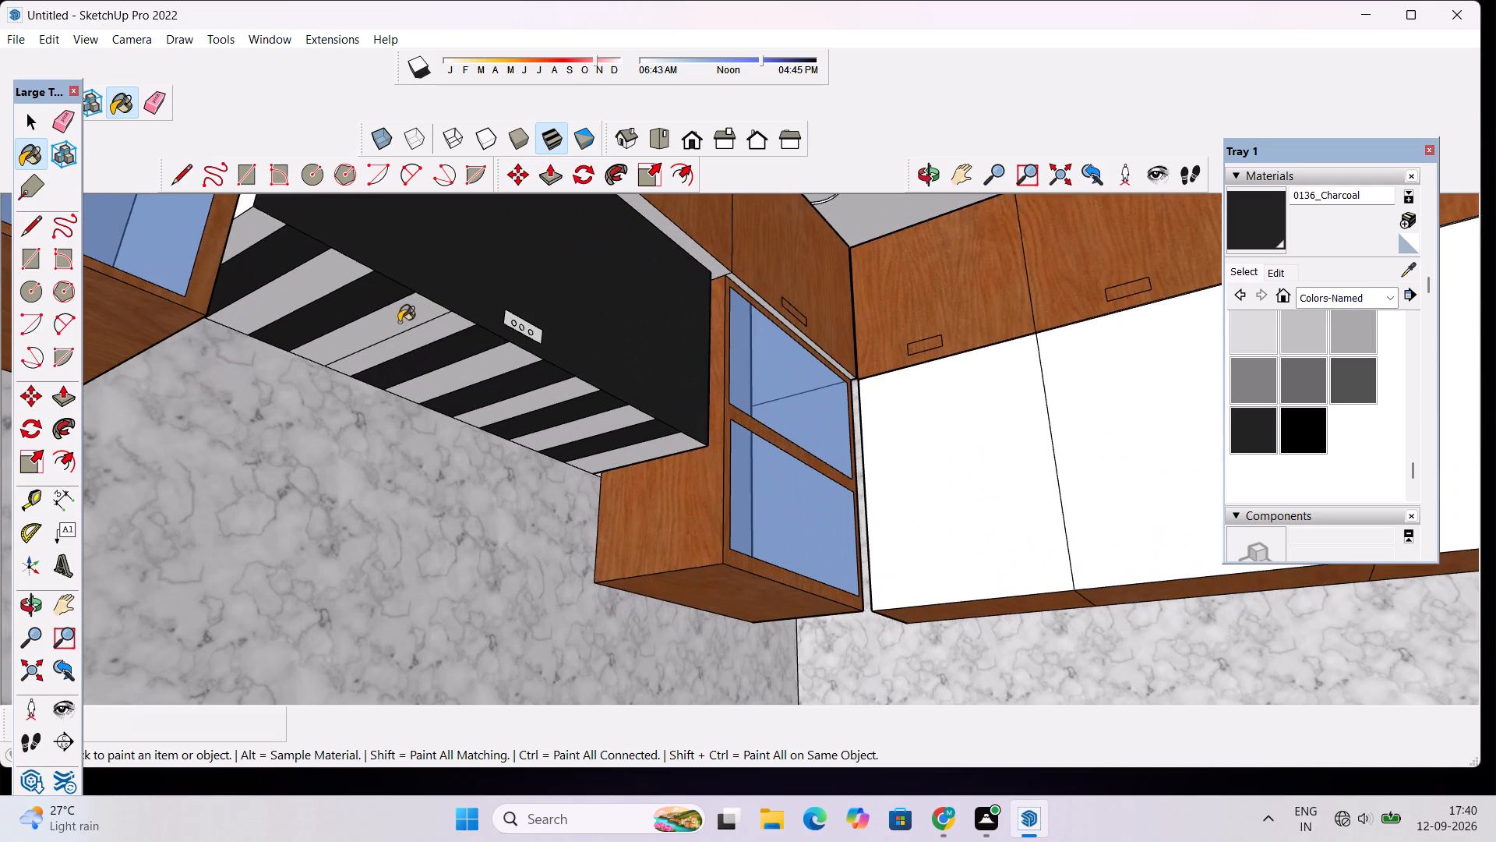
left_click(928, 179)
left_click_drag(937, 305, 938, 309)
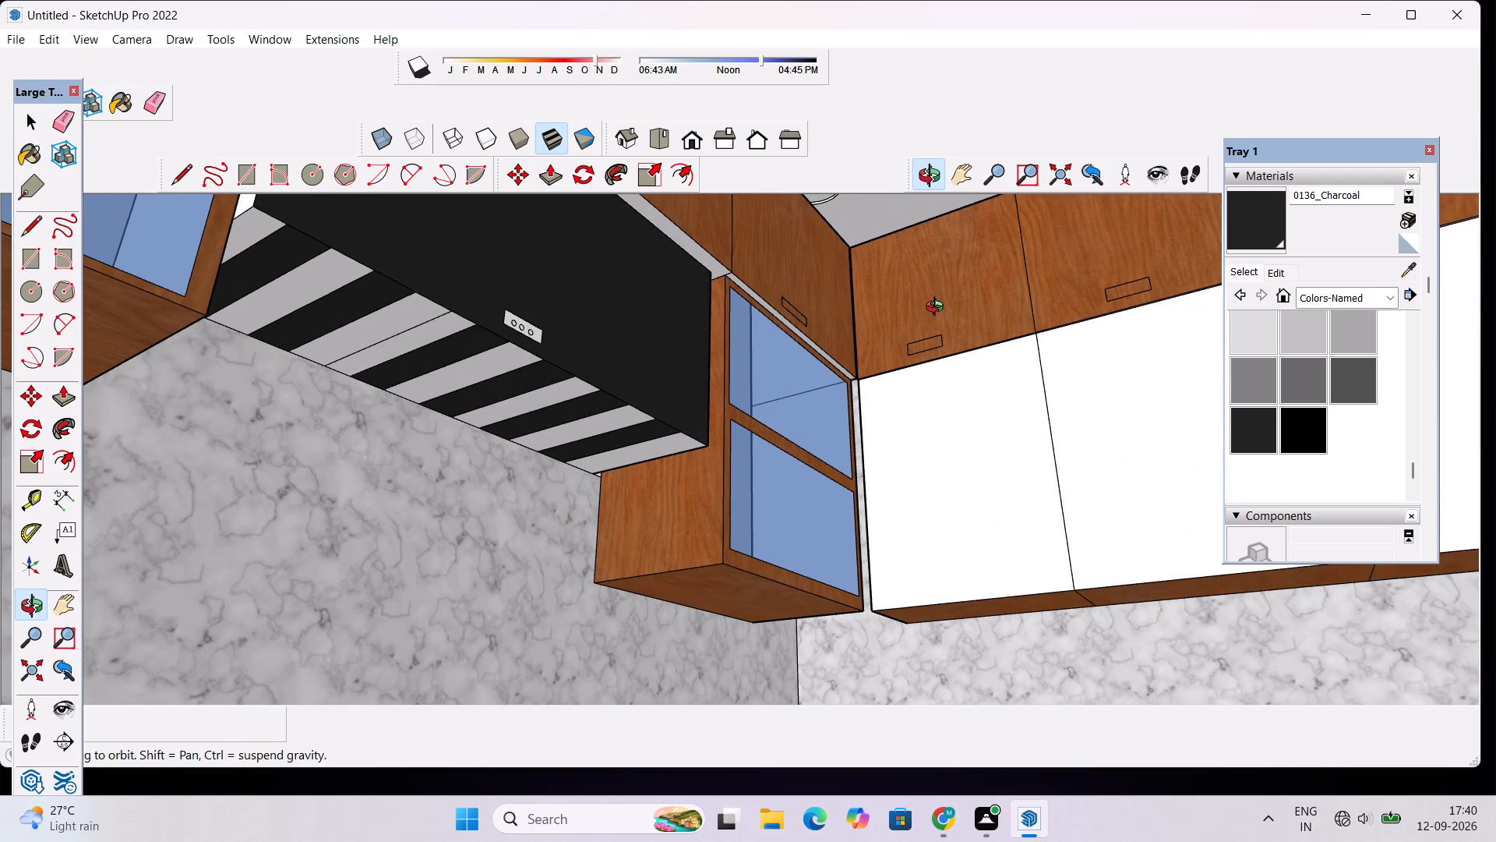
Paint the range hood's side face next to the large glass cabinet with 0136_Charcoal.
left_click_drag(938, 309, 856, 365)
scroll(848, 358, "down", 2)
left_click_drag(826, 360, 711, 366)
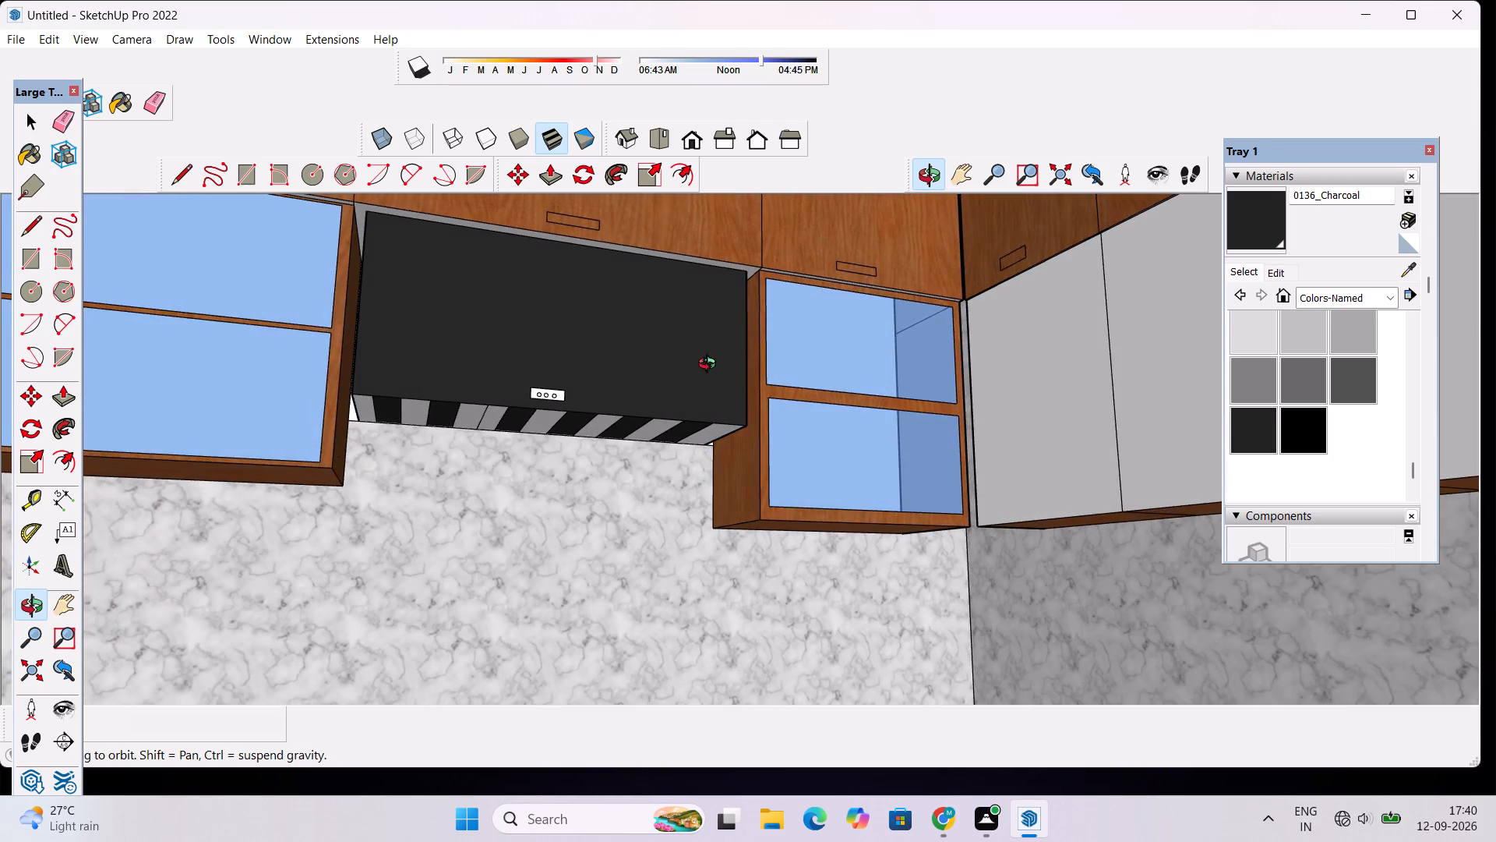
left_click_drag(907, 412, 1051, 515)
scroll(423, 288, "up", 4)
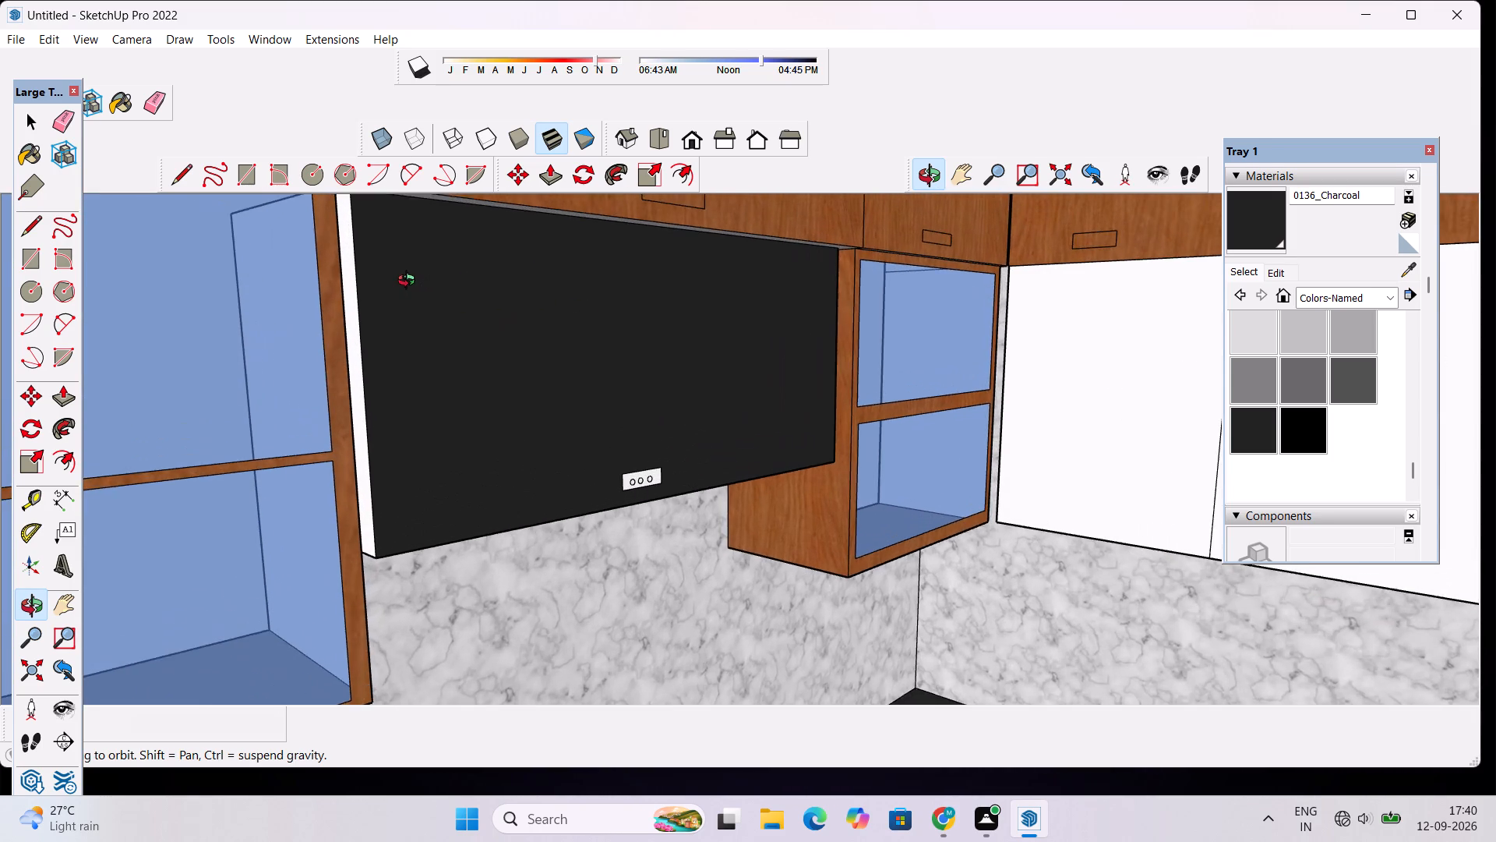
scroll(353, 299, "up", 6)
left_click(1258, 232)
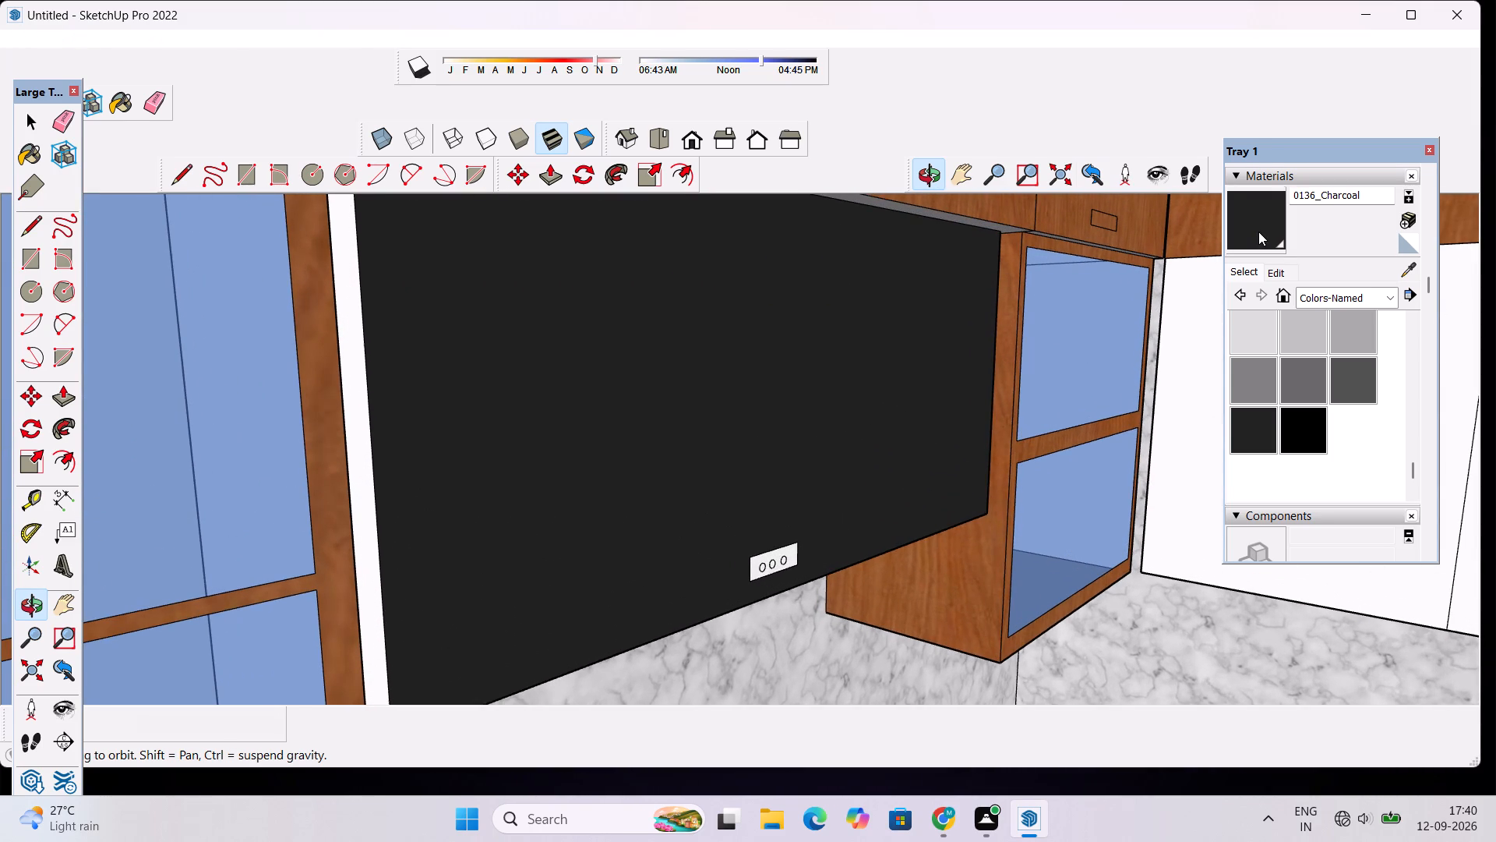
scroll(409, 327, "up", 3)
left_click(333, 331)
scroll(410, 309, "down", 9)
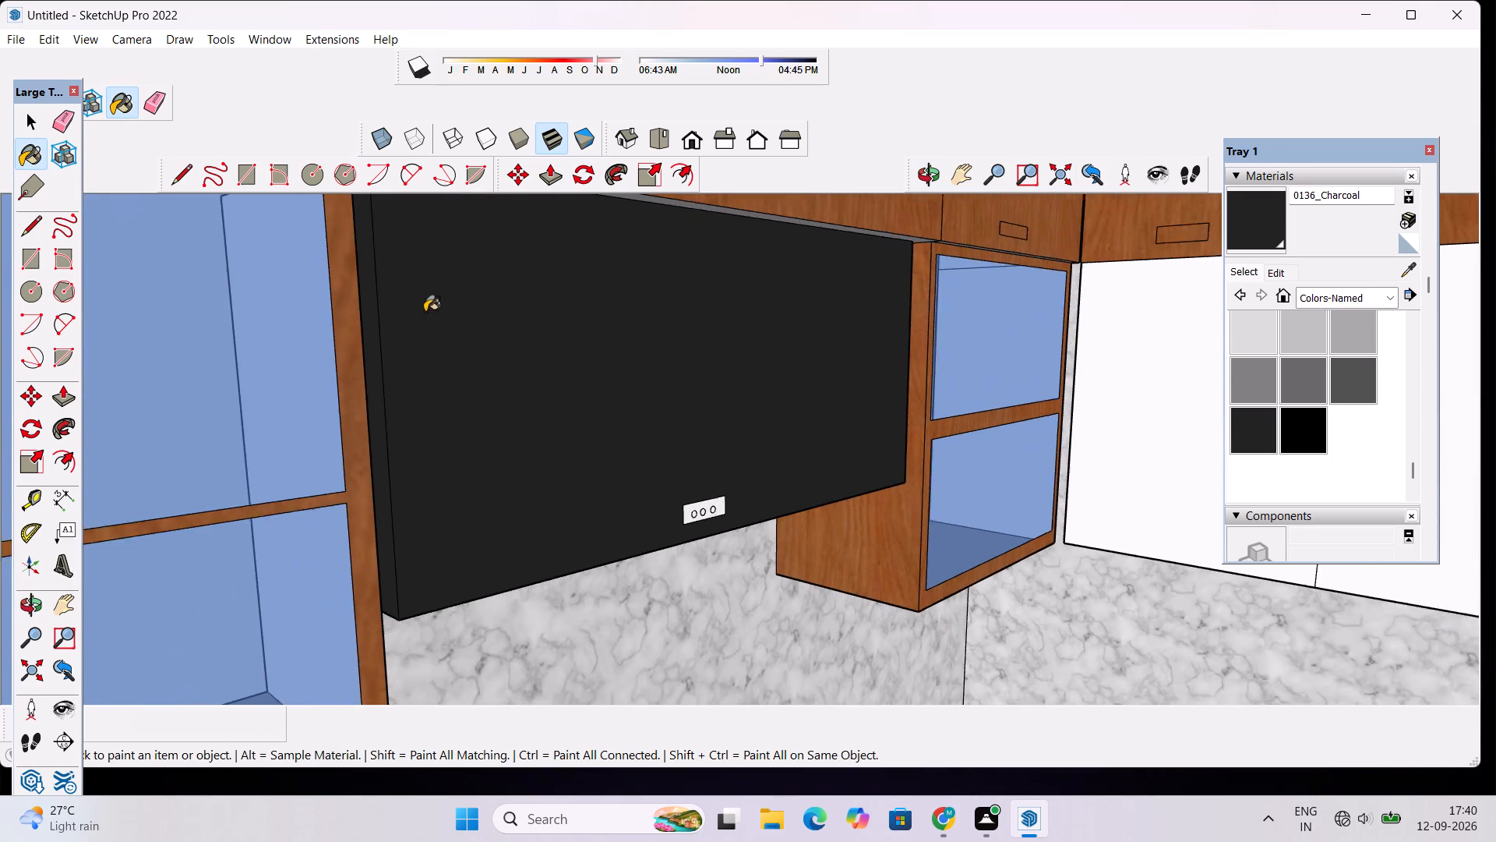
scroll(425, 312, "down", 2)
Paint the range hood's opposite side face, toward the small glass cabinet, with 0136_Charcoal.
left_click(931, 182)
left_click_drag(962, 289, 624, 349)
scroll(874, 345, "up", 9)
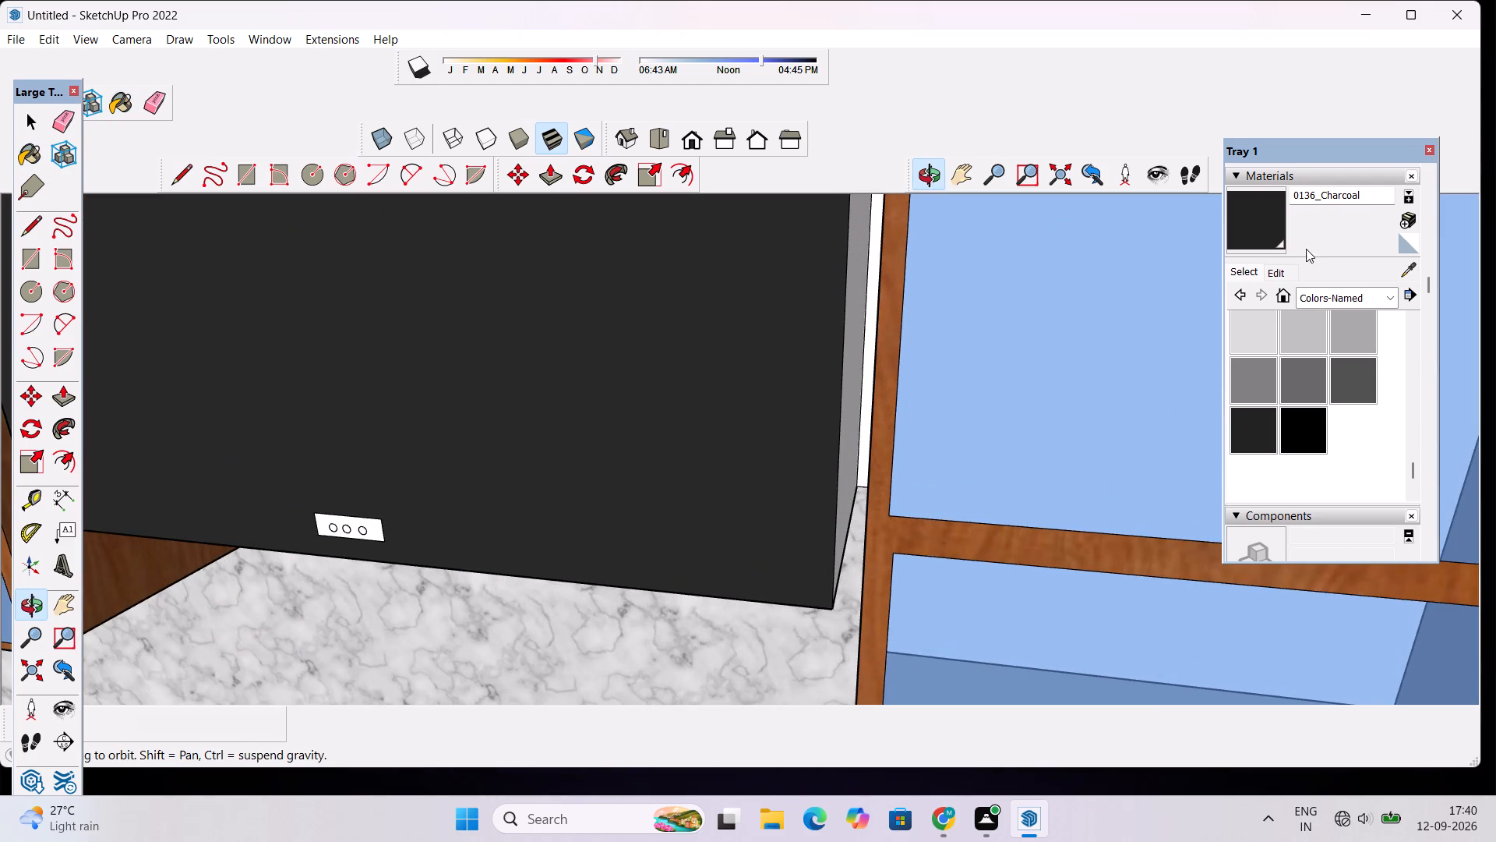
left_click(1265, 235)
scroll(879, 444, "up", 5)
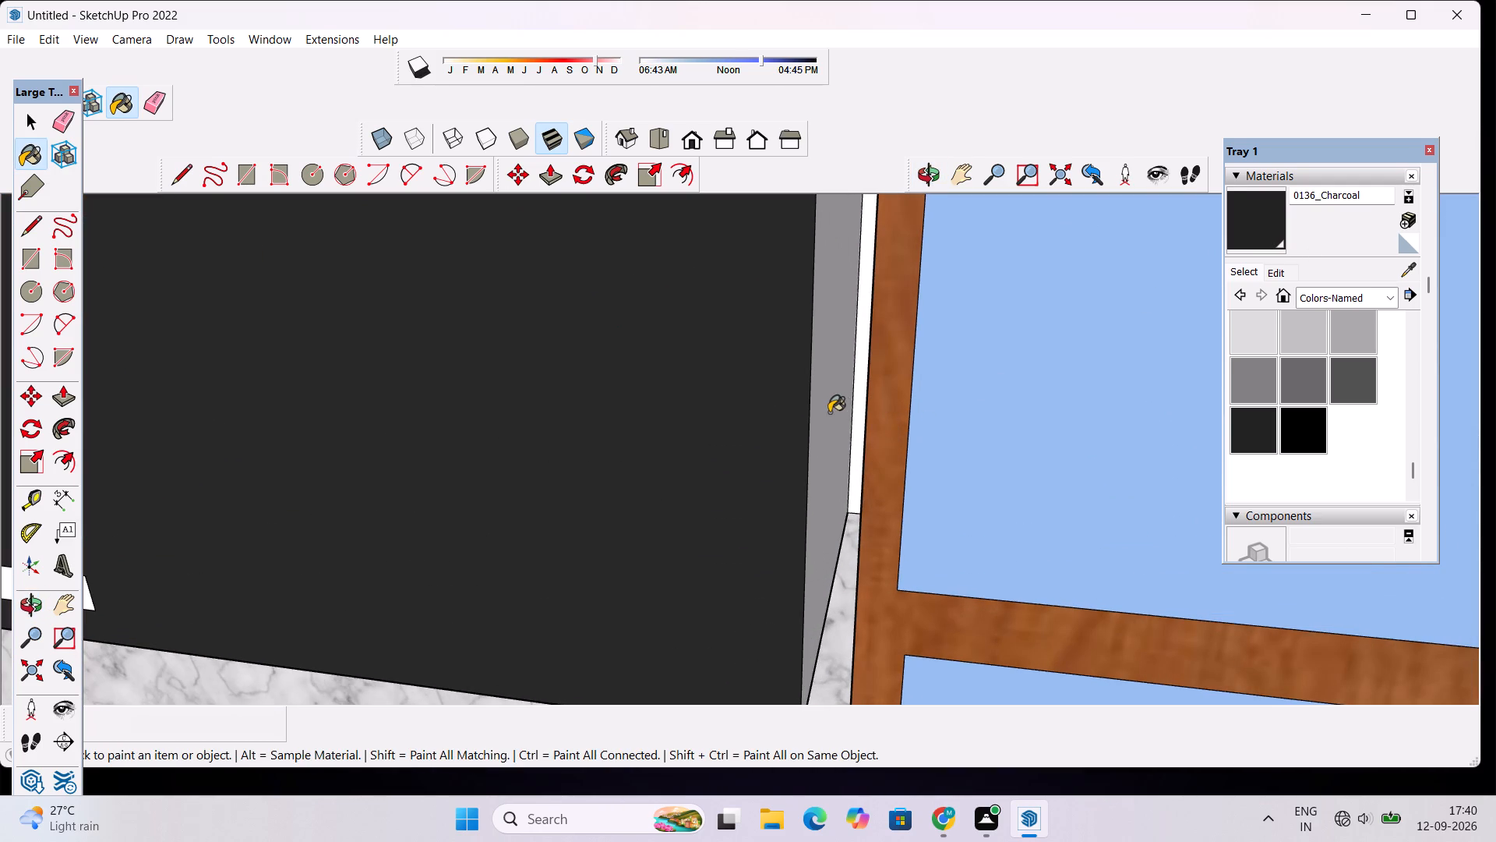
left_click(828, 412)
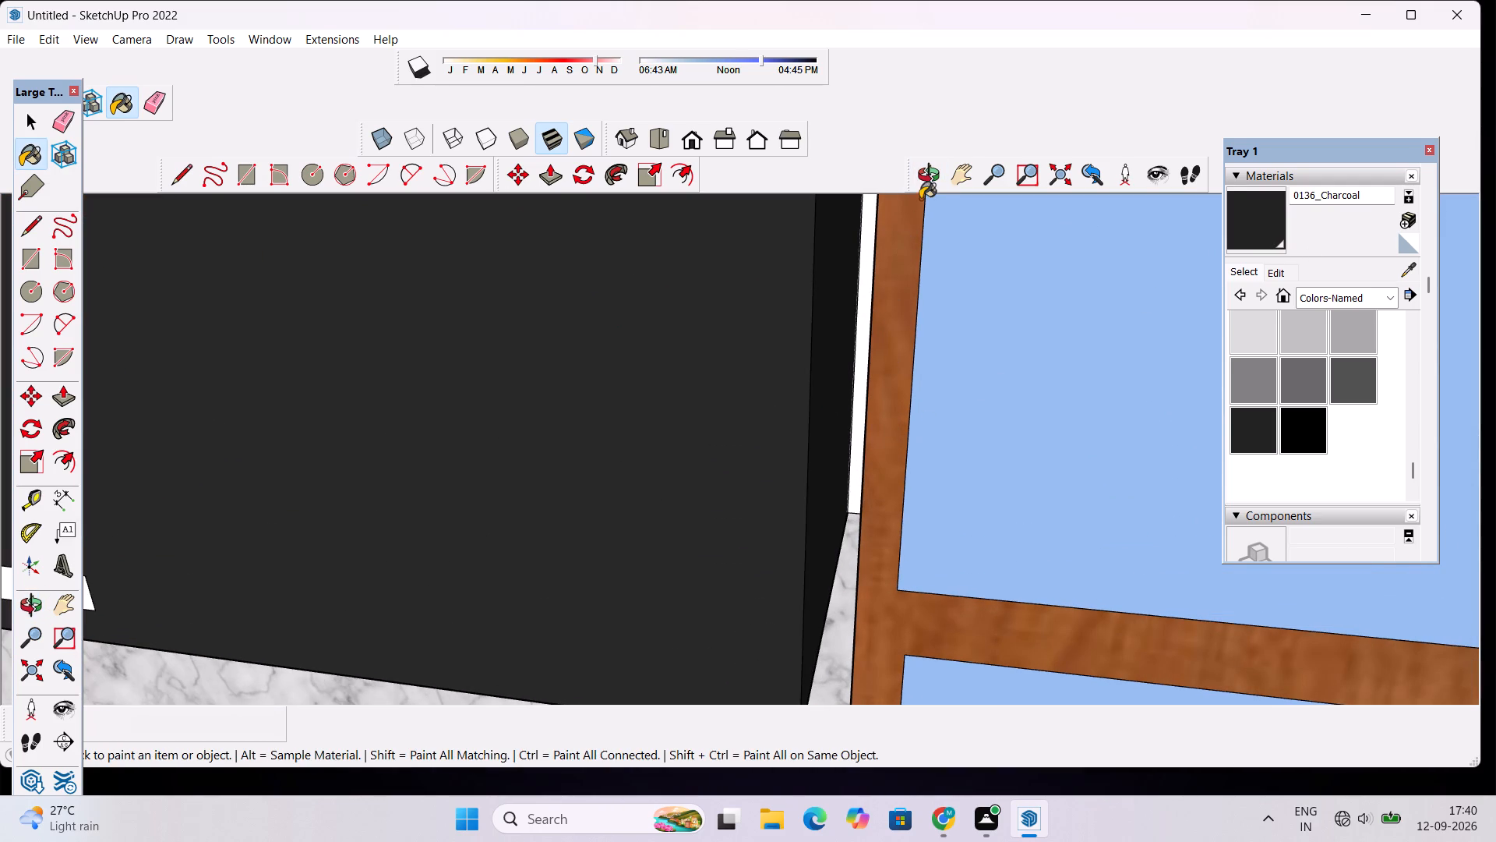
Paint the small glass cabinet's front frame with 0136_Charcoal.
left_click(921, 196)
scroll(919, 223, "down", 7)
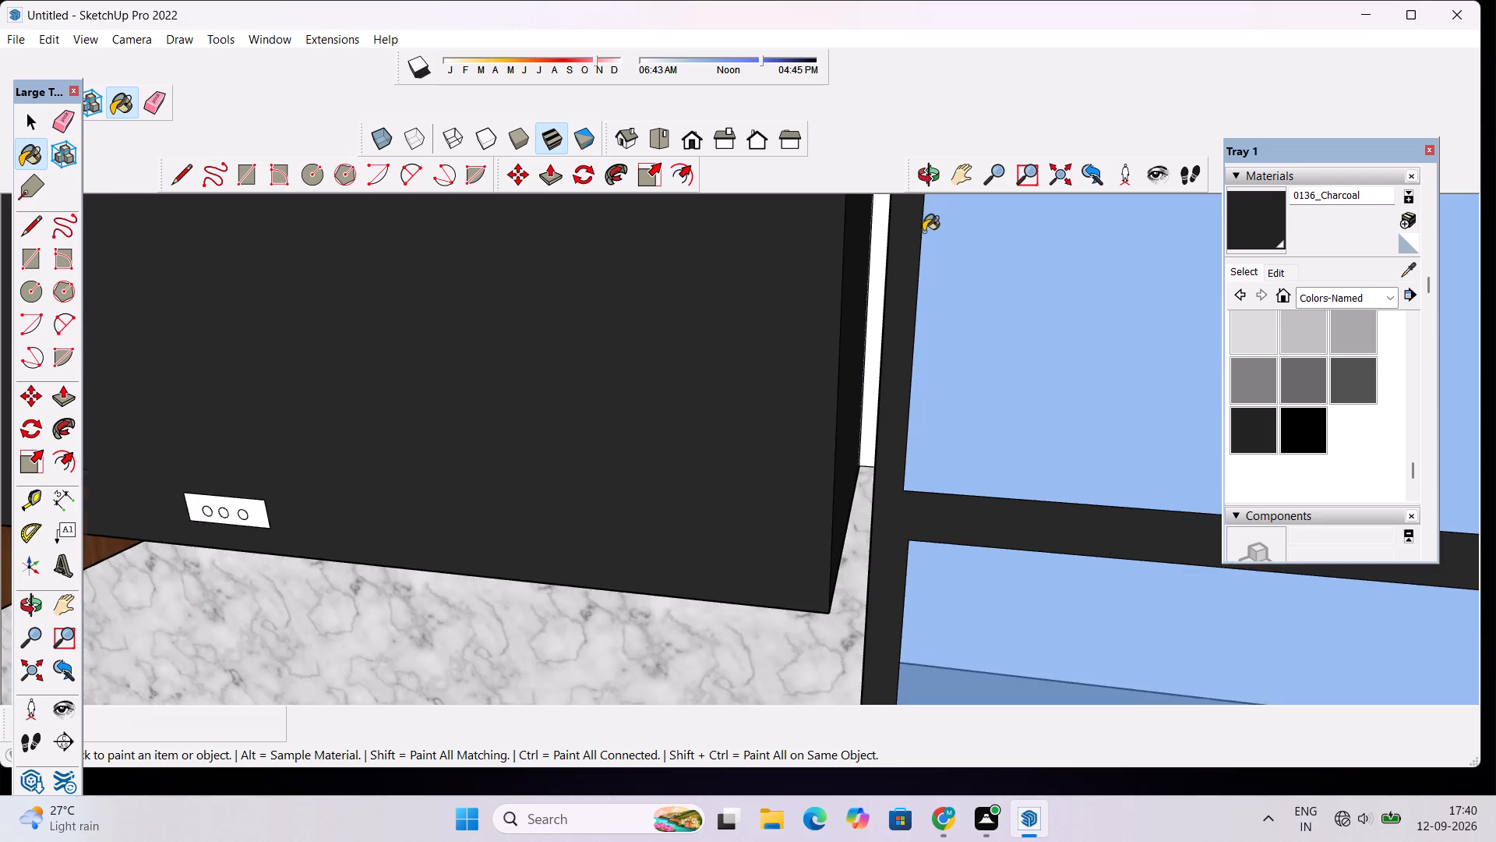
scroll(923, 232, "down", 20)
scroll(923, 232, "down", 4)
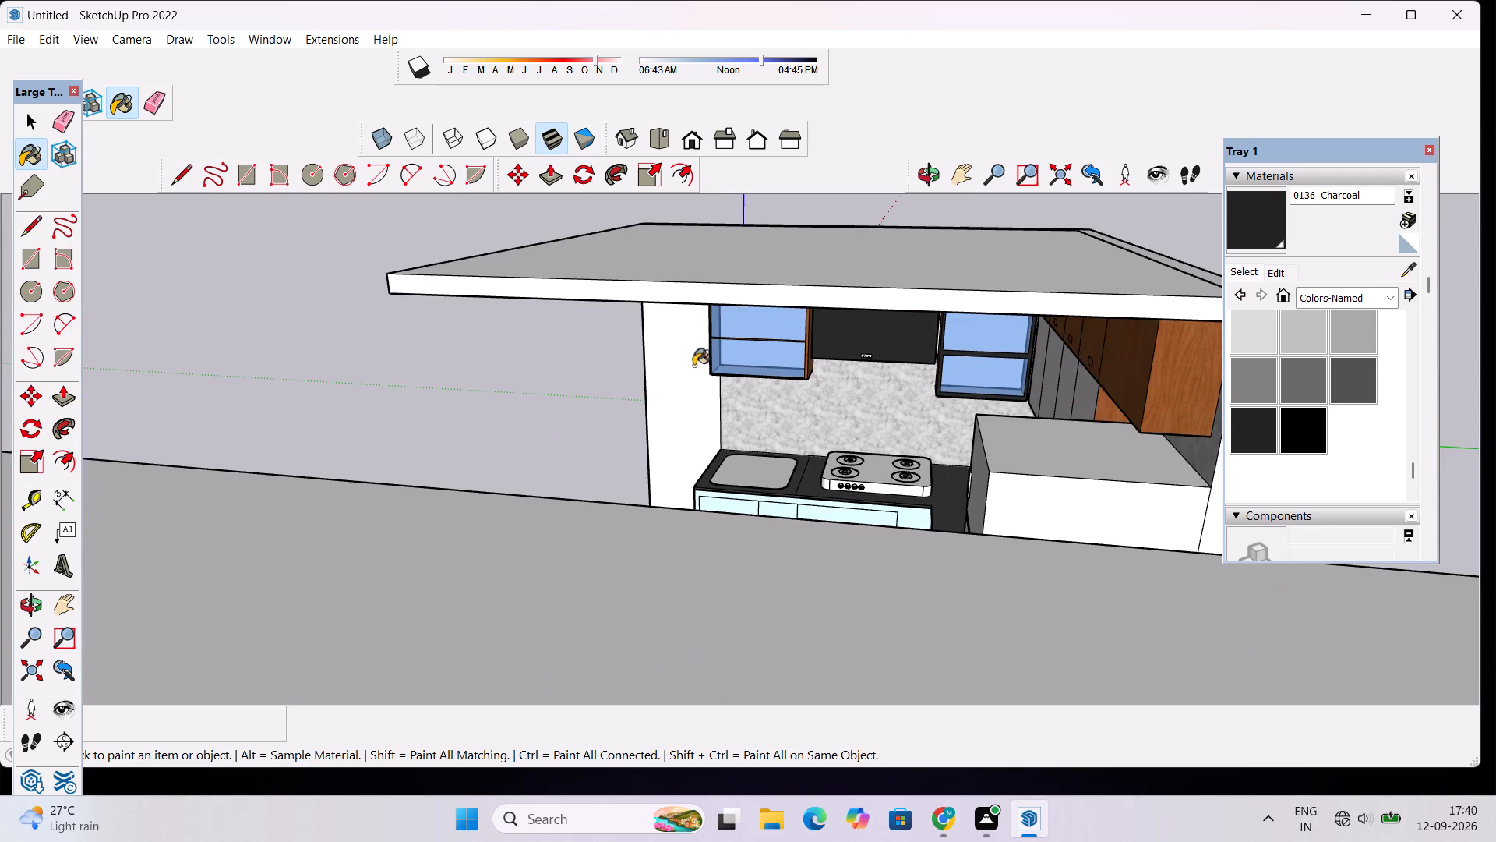
Paint the large glass cabinet's front frame with 0136_Charcoal to match the small glass cabinet's frame.
left_click(929, 168)
left_click_drag(848, 373, 1003, 331)
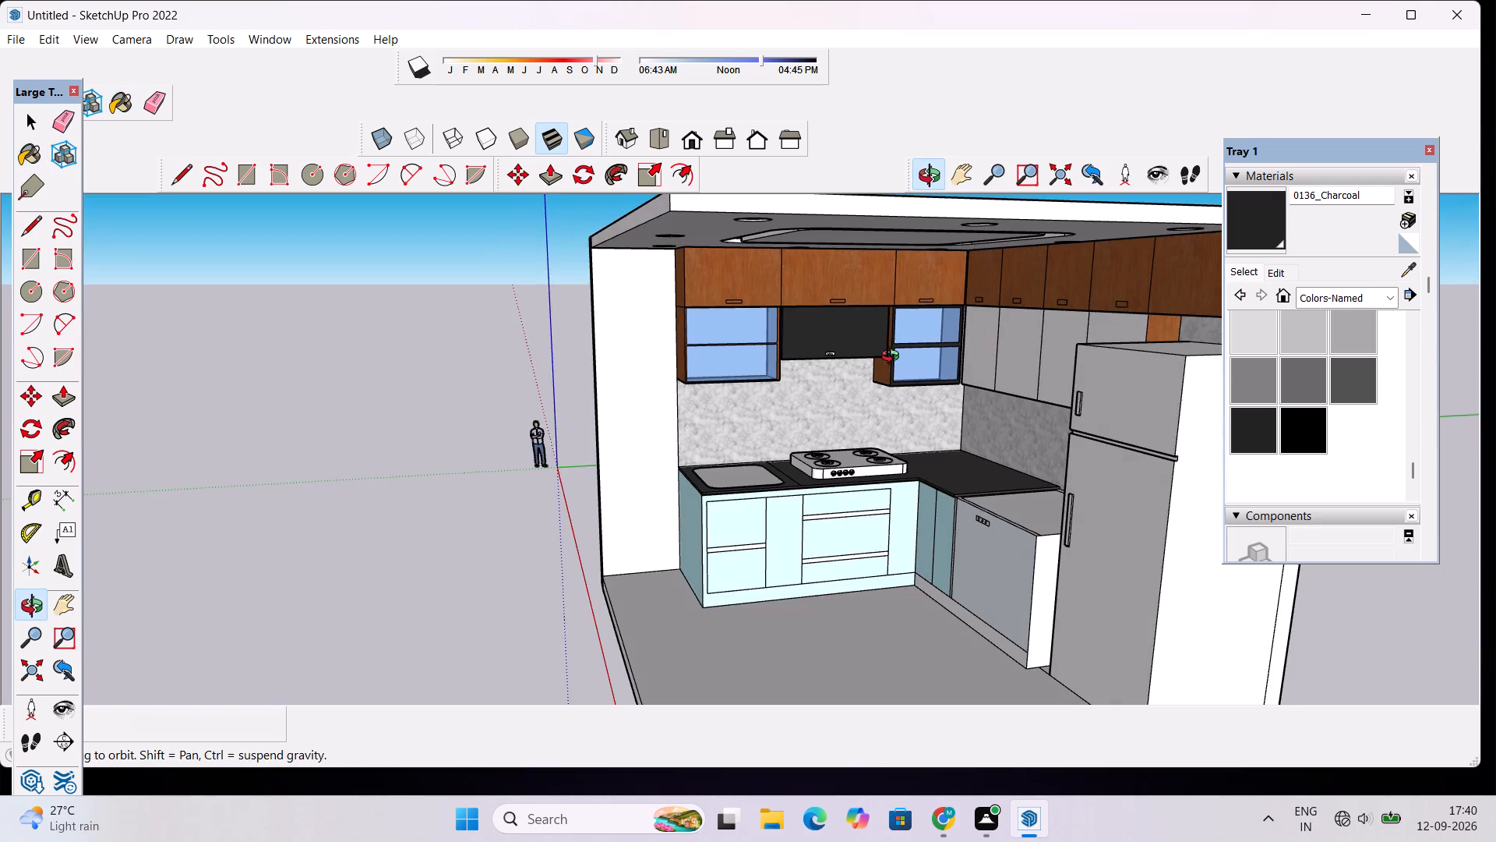
scroll(886, 353, "up", 10)
left_click_drag(902, 353, 943, 367)
scroll(943, 367, "down", 5)
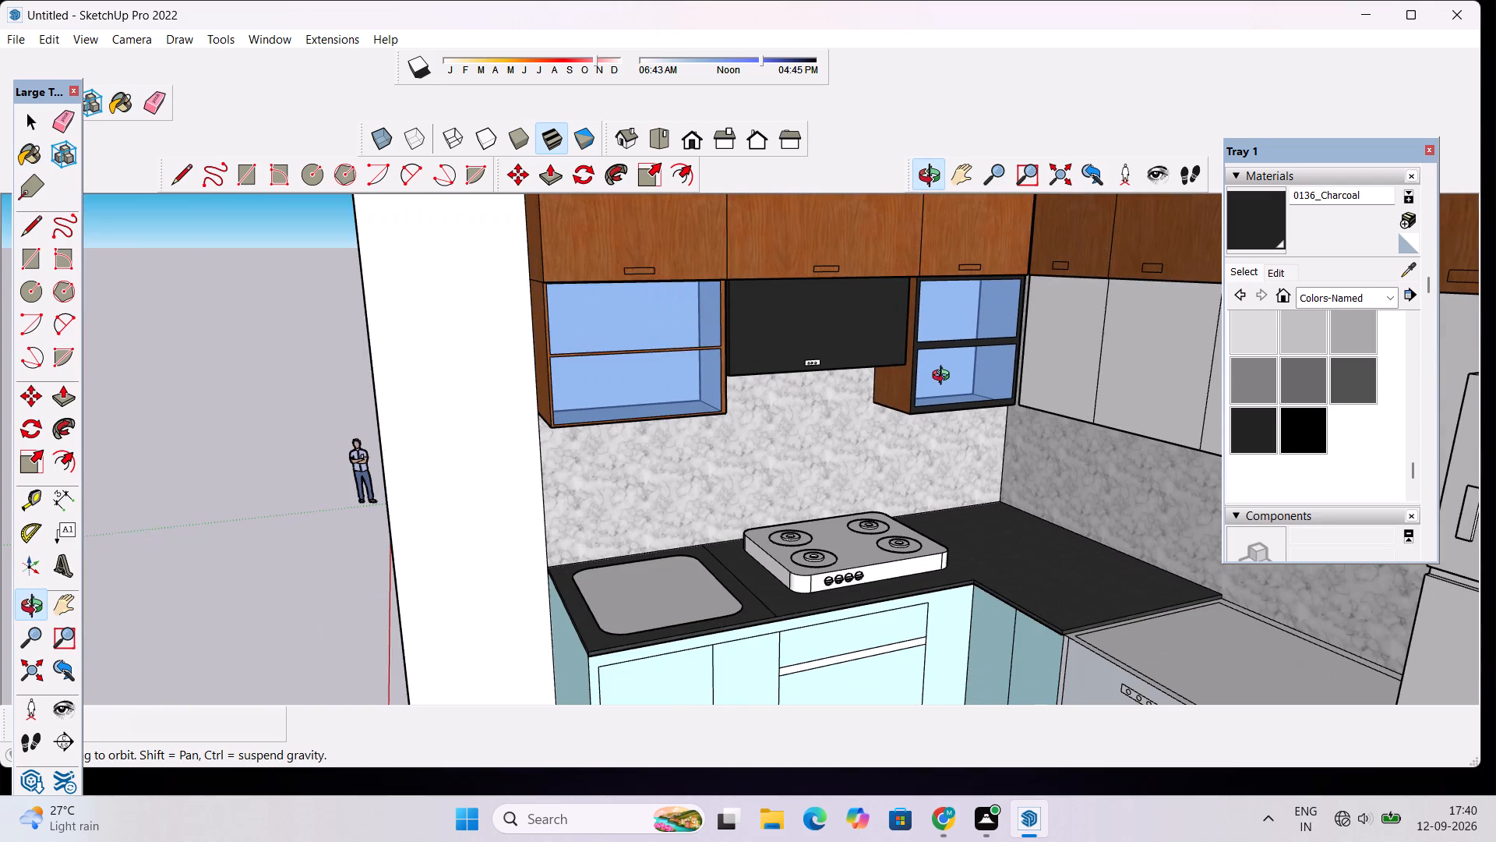
left_click(1248, 220)
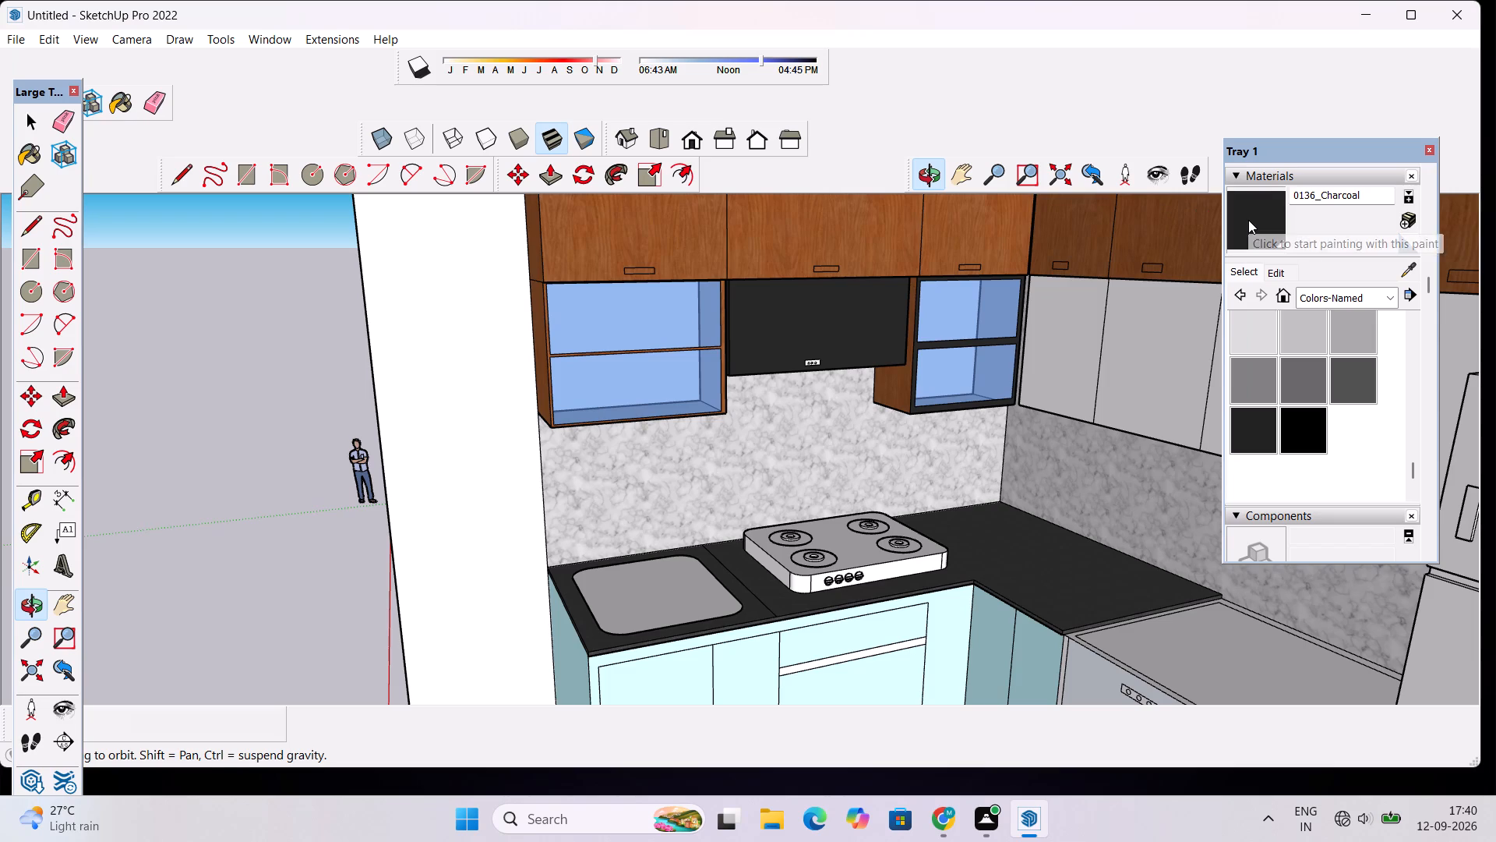
scroll(705, 386, "up", 5)
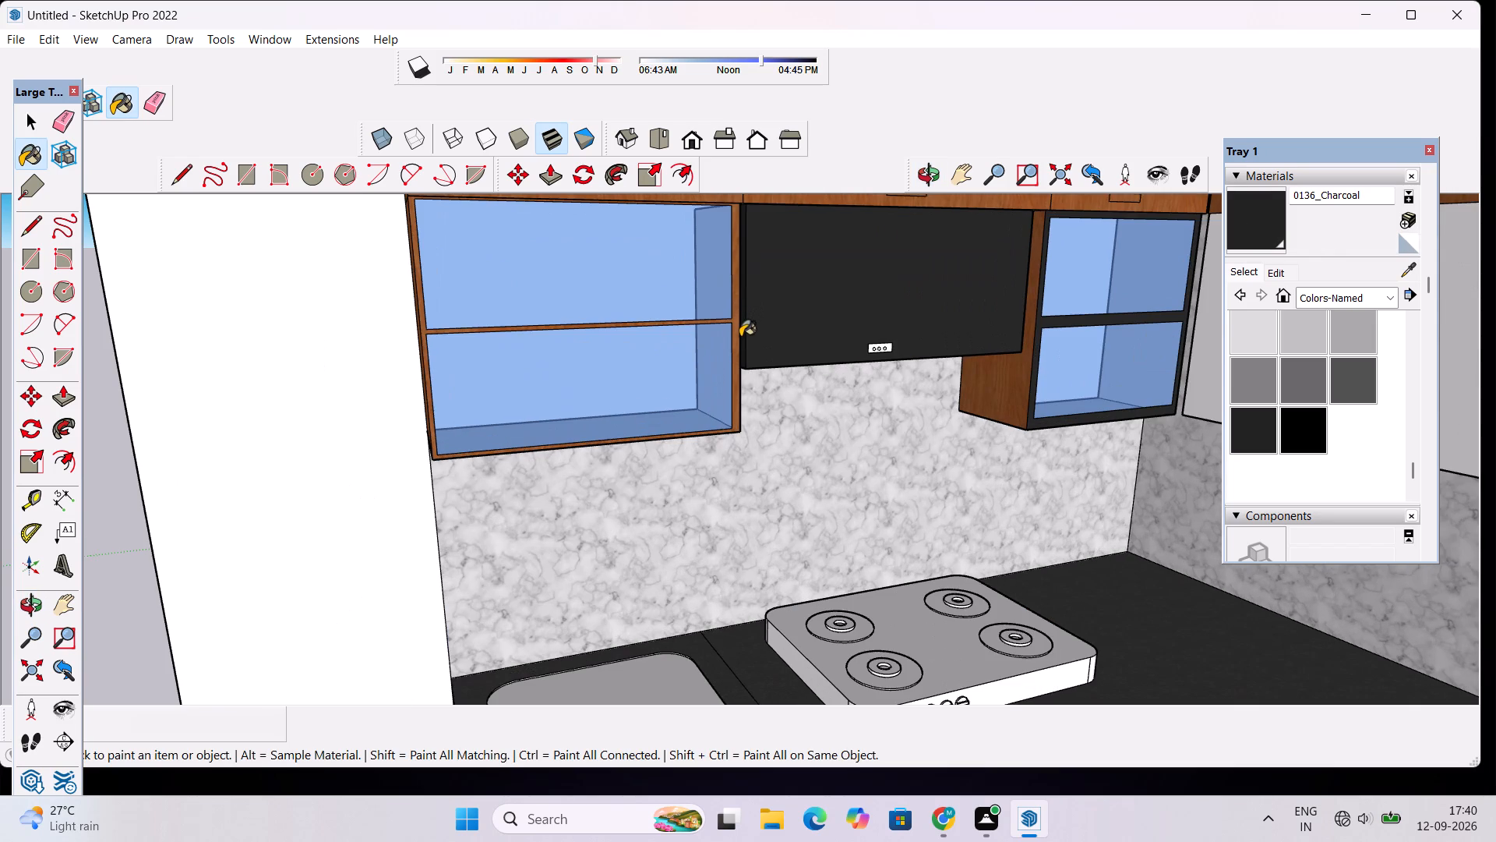
left_click(737, 348)
scroll(737, 360, "down", 10)
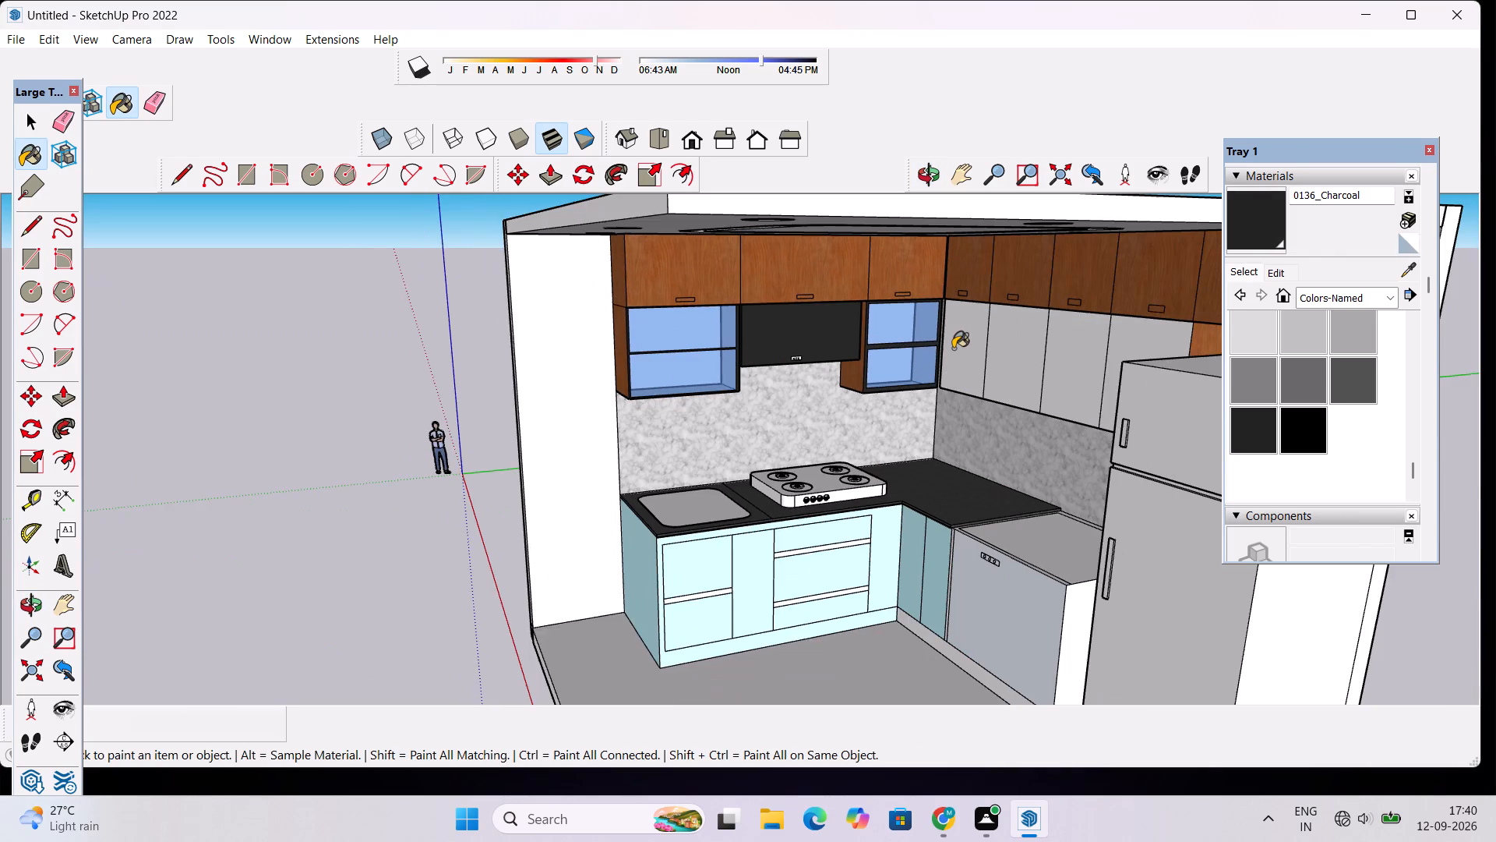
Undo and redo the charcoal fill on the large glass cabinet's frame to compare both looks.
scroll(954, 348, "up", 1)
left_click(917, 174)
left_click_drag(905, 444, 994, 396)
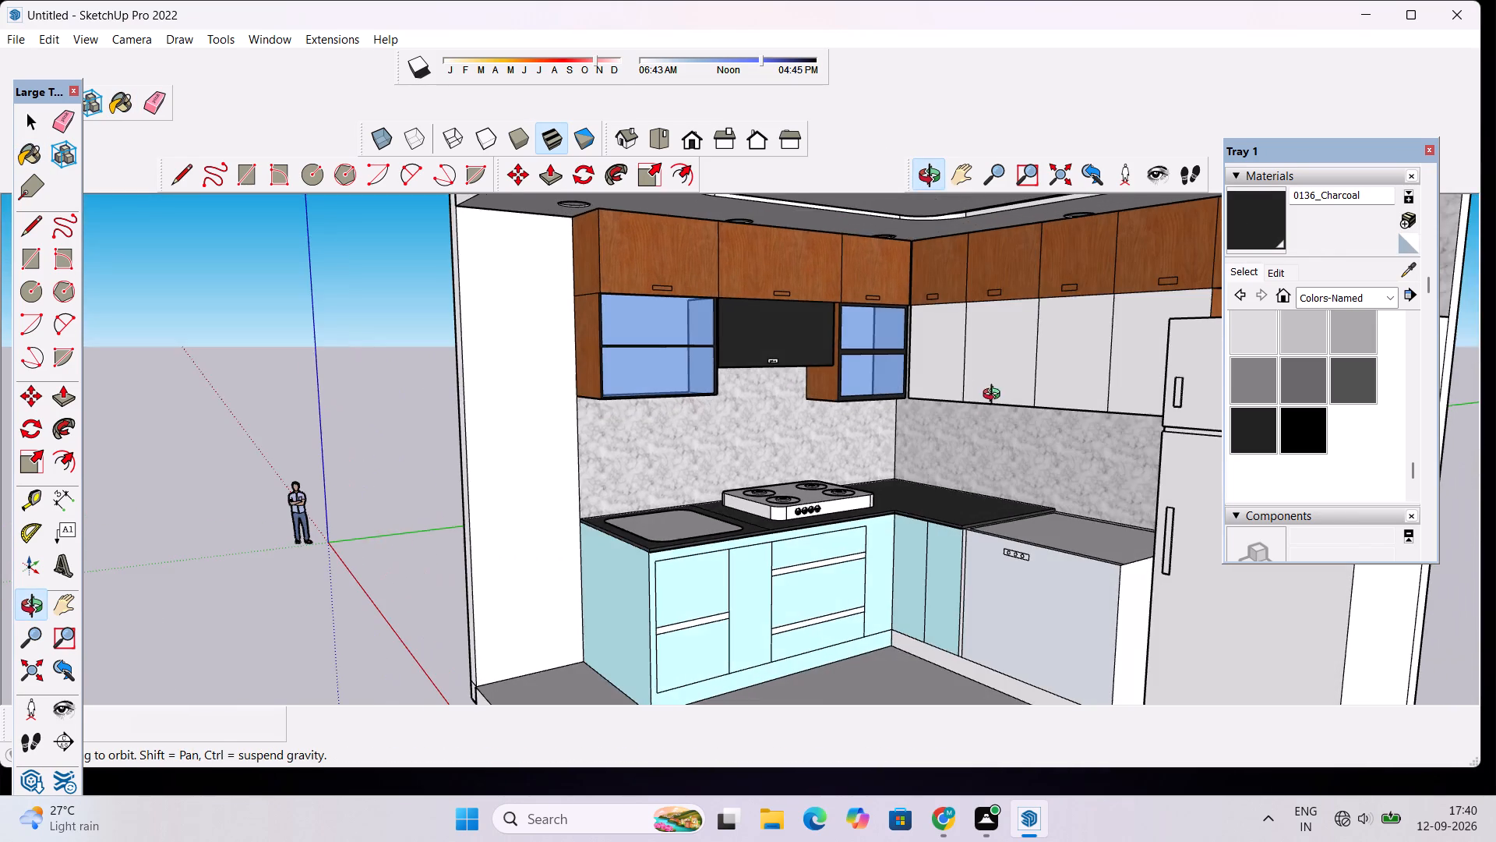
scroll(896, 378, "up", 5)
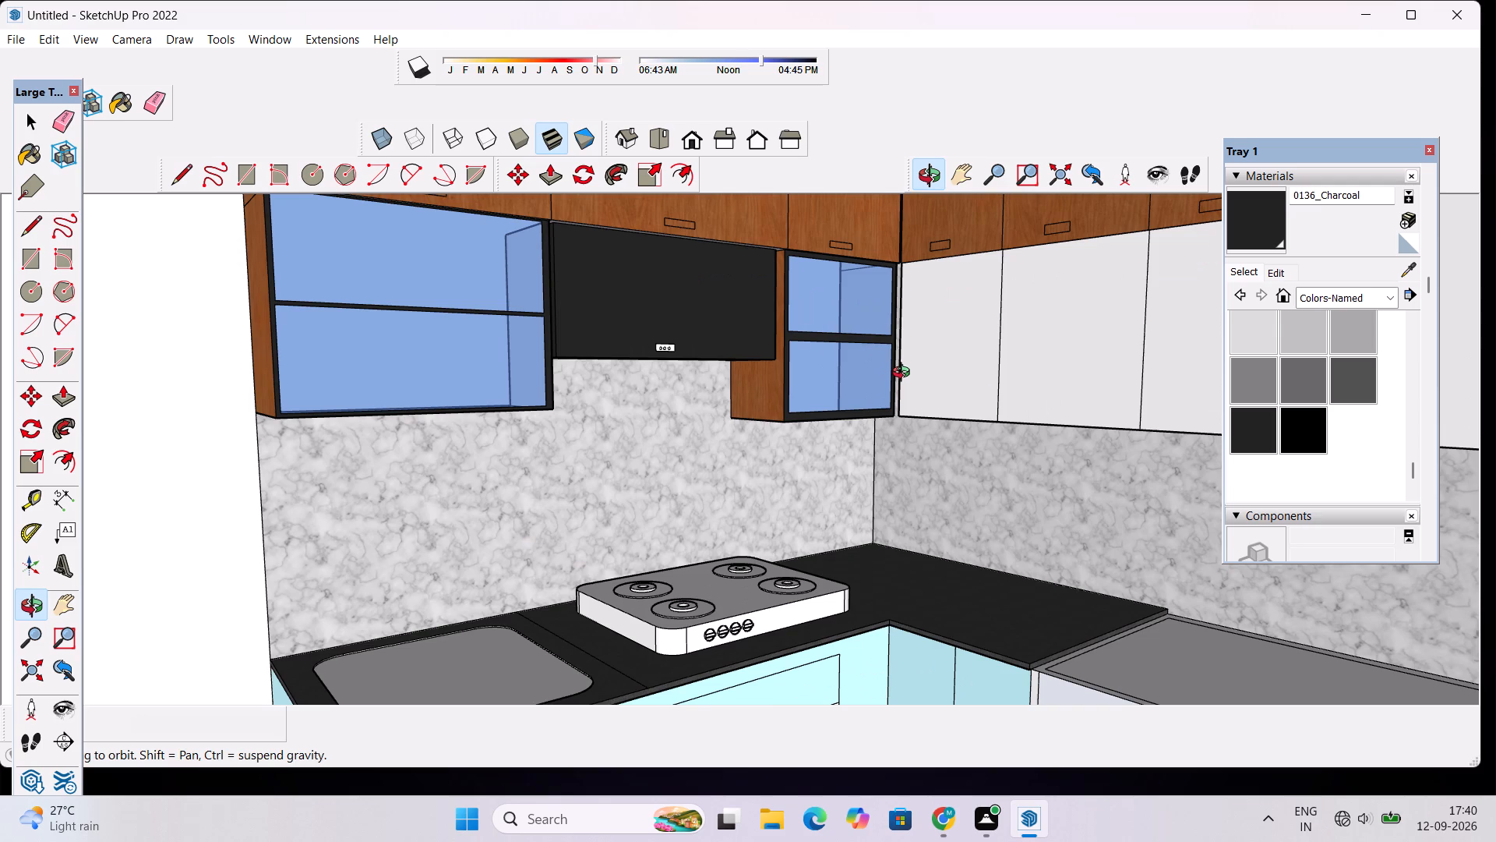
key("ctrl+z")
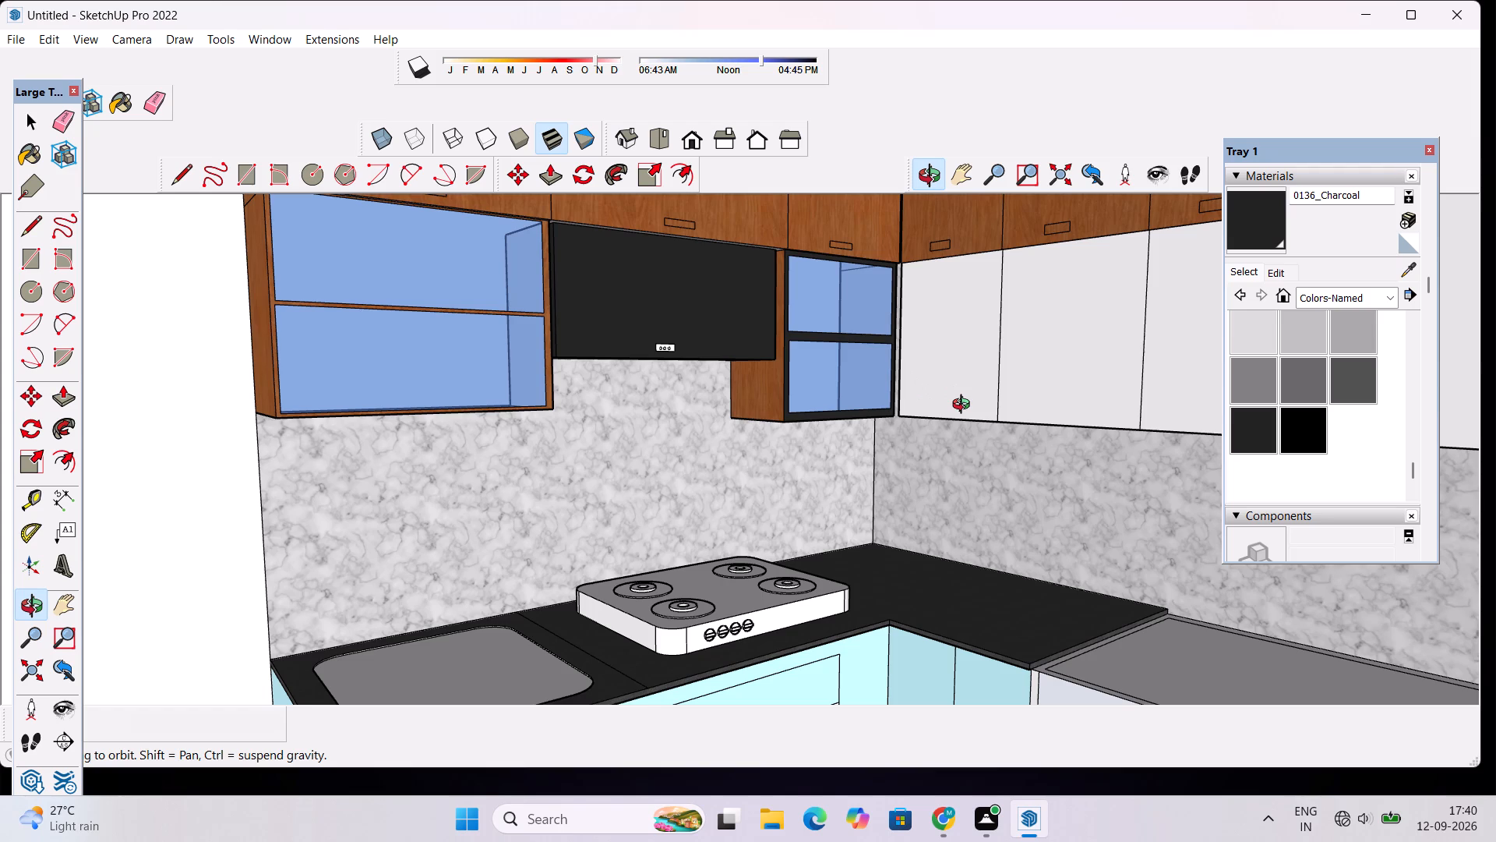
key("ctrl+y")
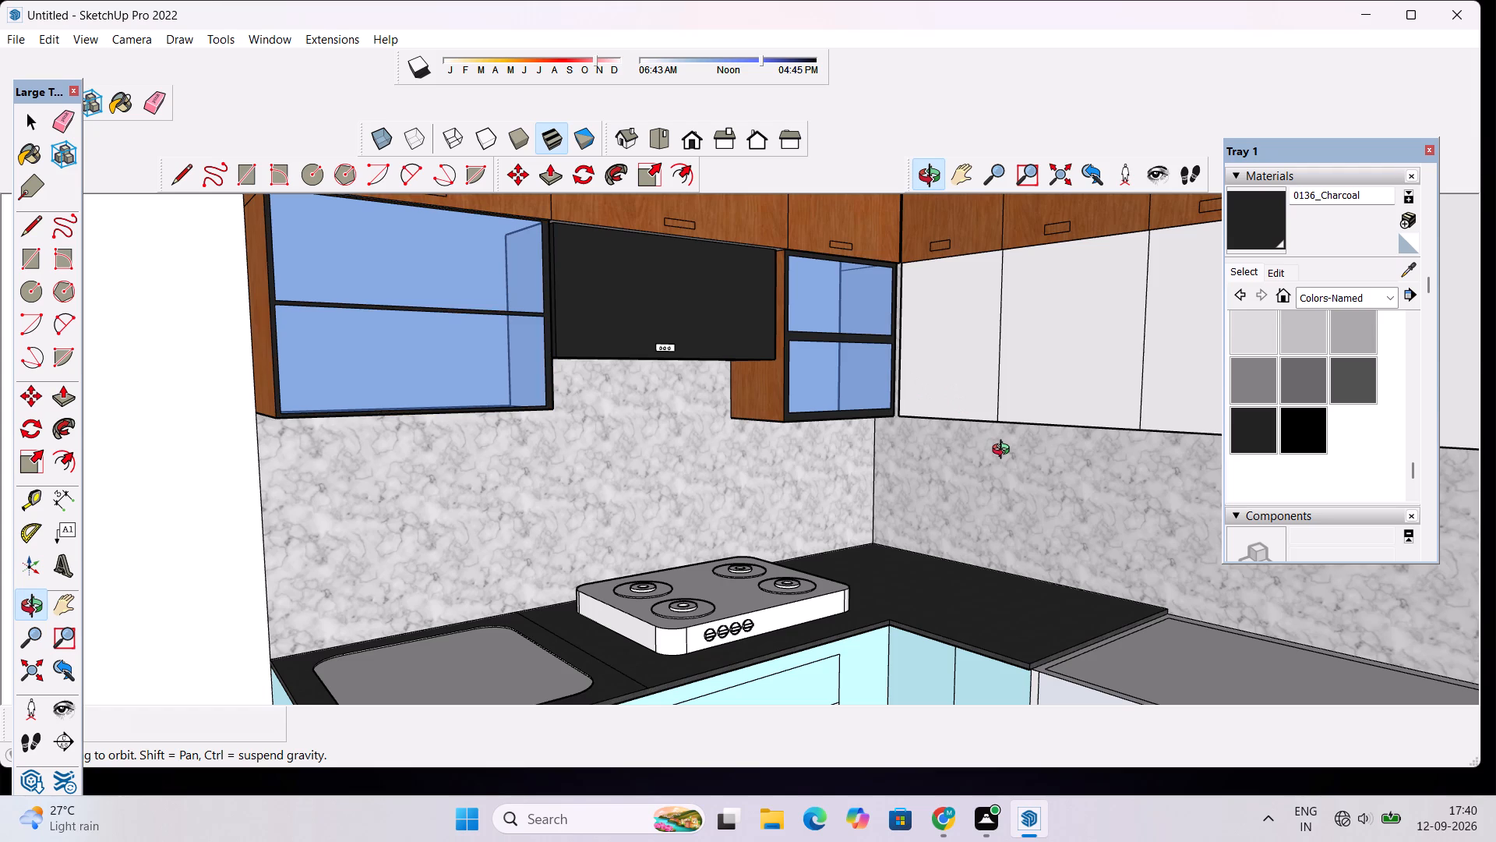
Paint the dishwasher's top and front faces with 0130_Gainsboro from the Colors-Named collection.
scroll(1008, 457, "down", 4)
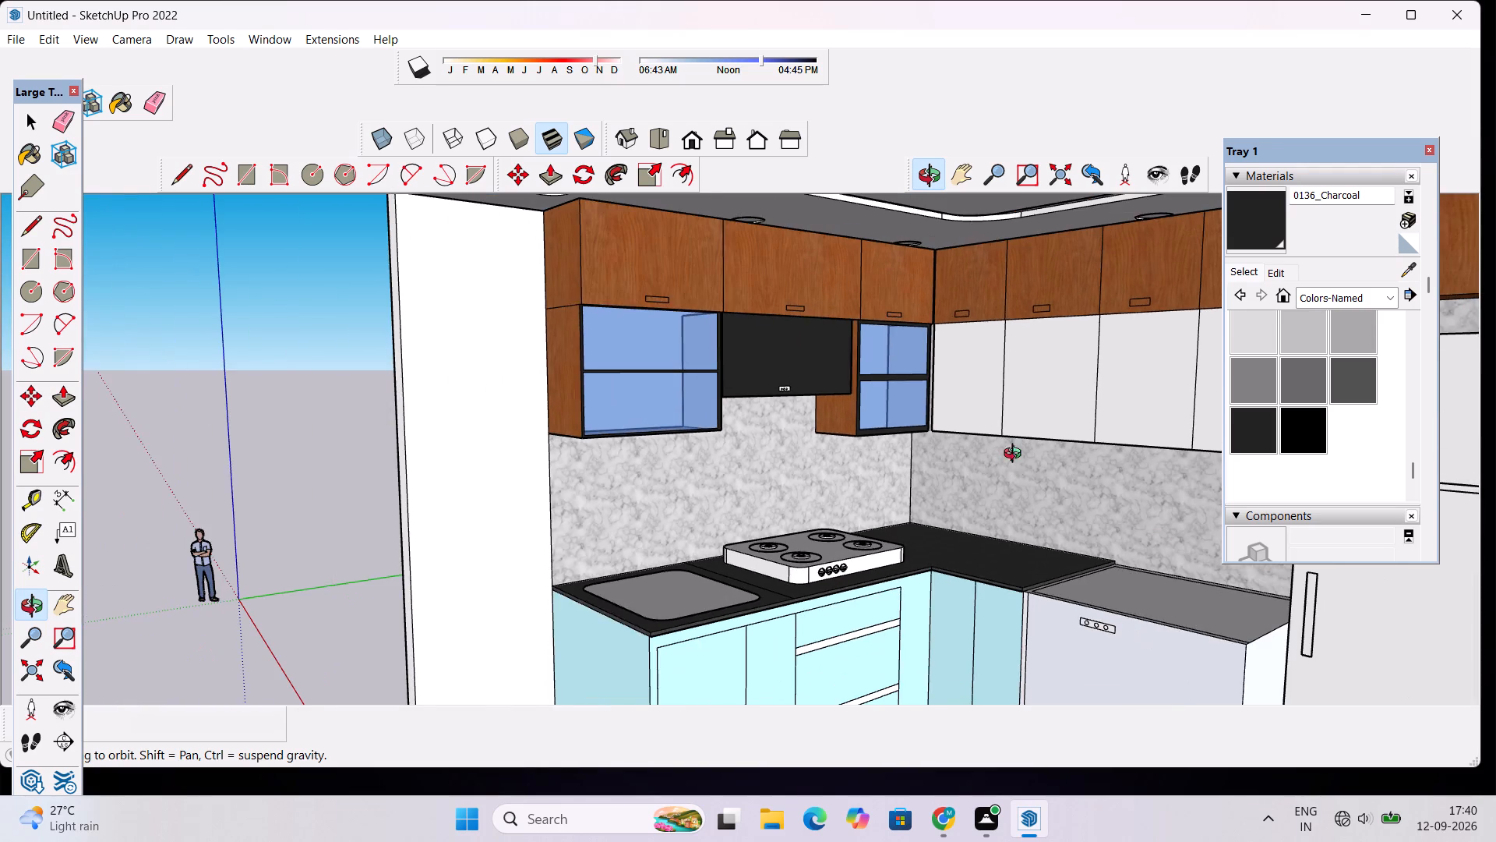
left_click_drag(1014, 464, 1009, 519)
scroll(1009, 519, "down", 6)
left_click_drag(960, 603, 1191, 629)
scroll(1051, 469, "up", 3)
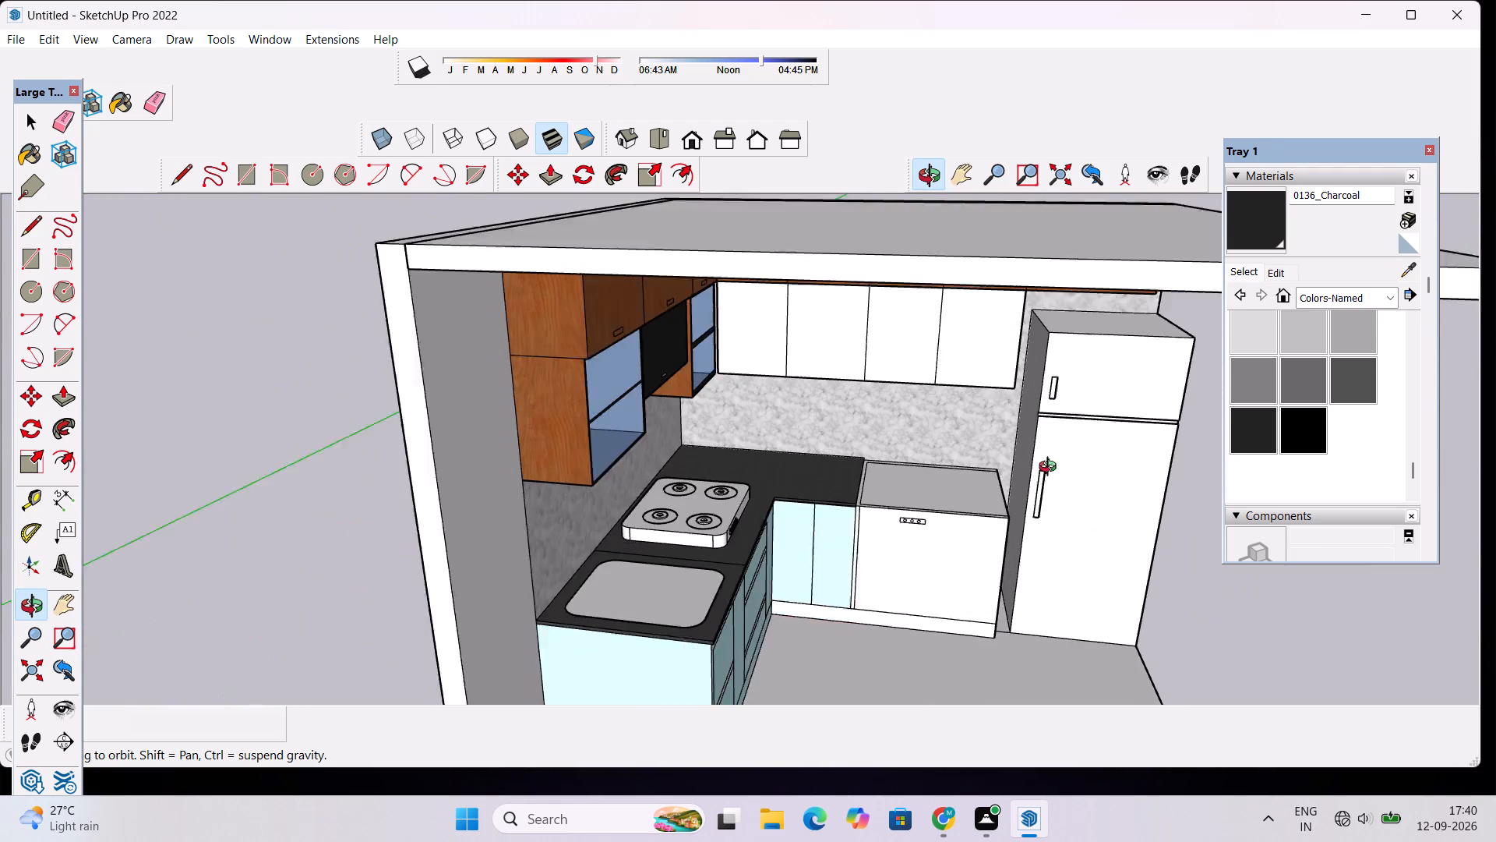
scroll(1051, 469, "up", 8)
left_click_drag(966, 486, 972, 540)
left_click(1254, 327)
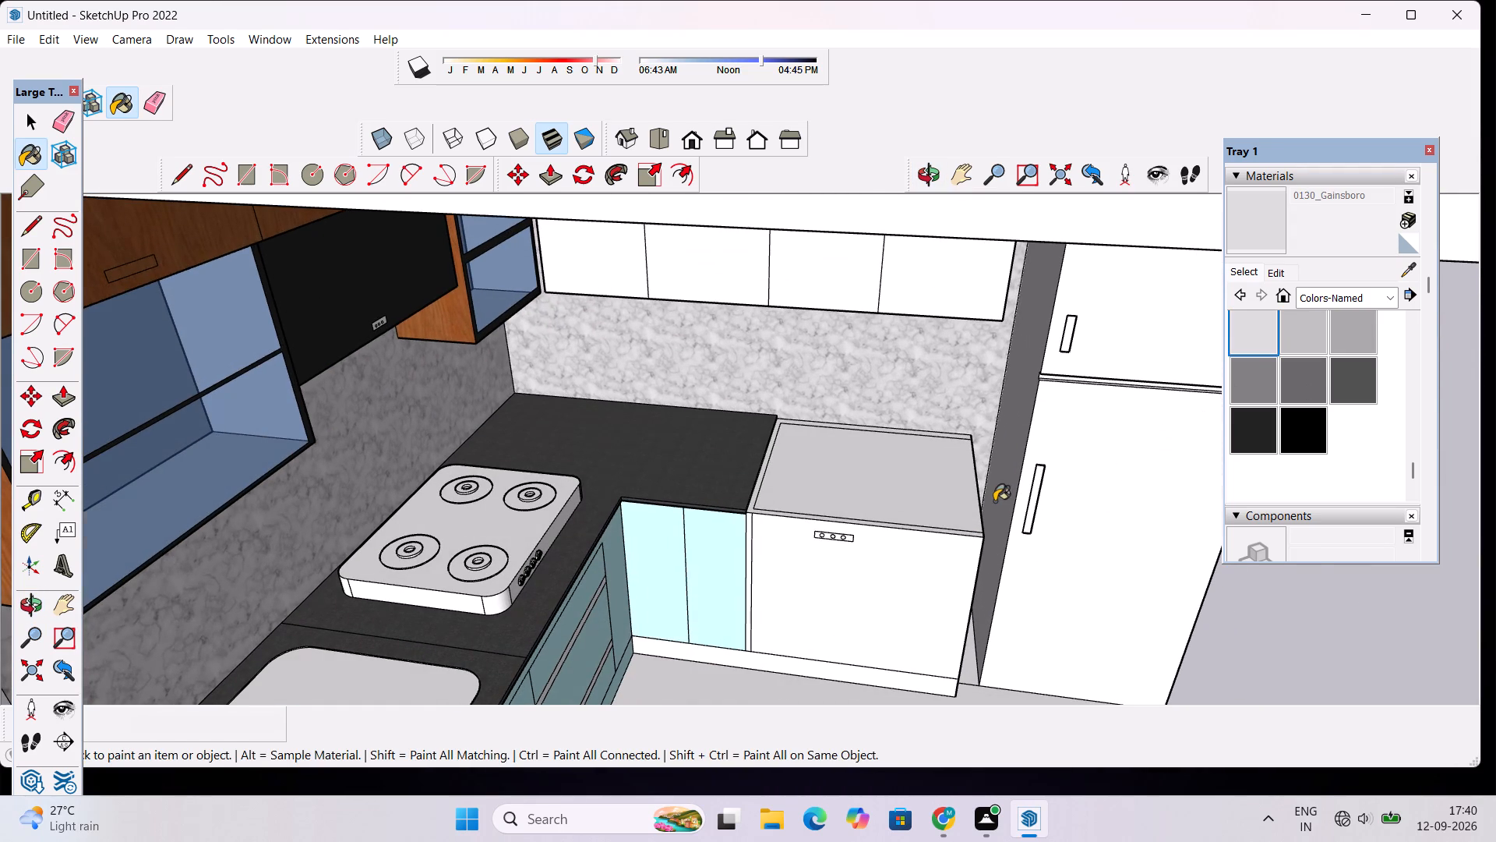
scroll(994, 501, "up", 3)
left_click(935, 475)
scroll(935, 475, "down", 9)
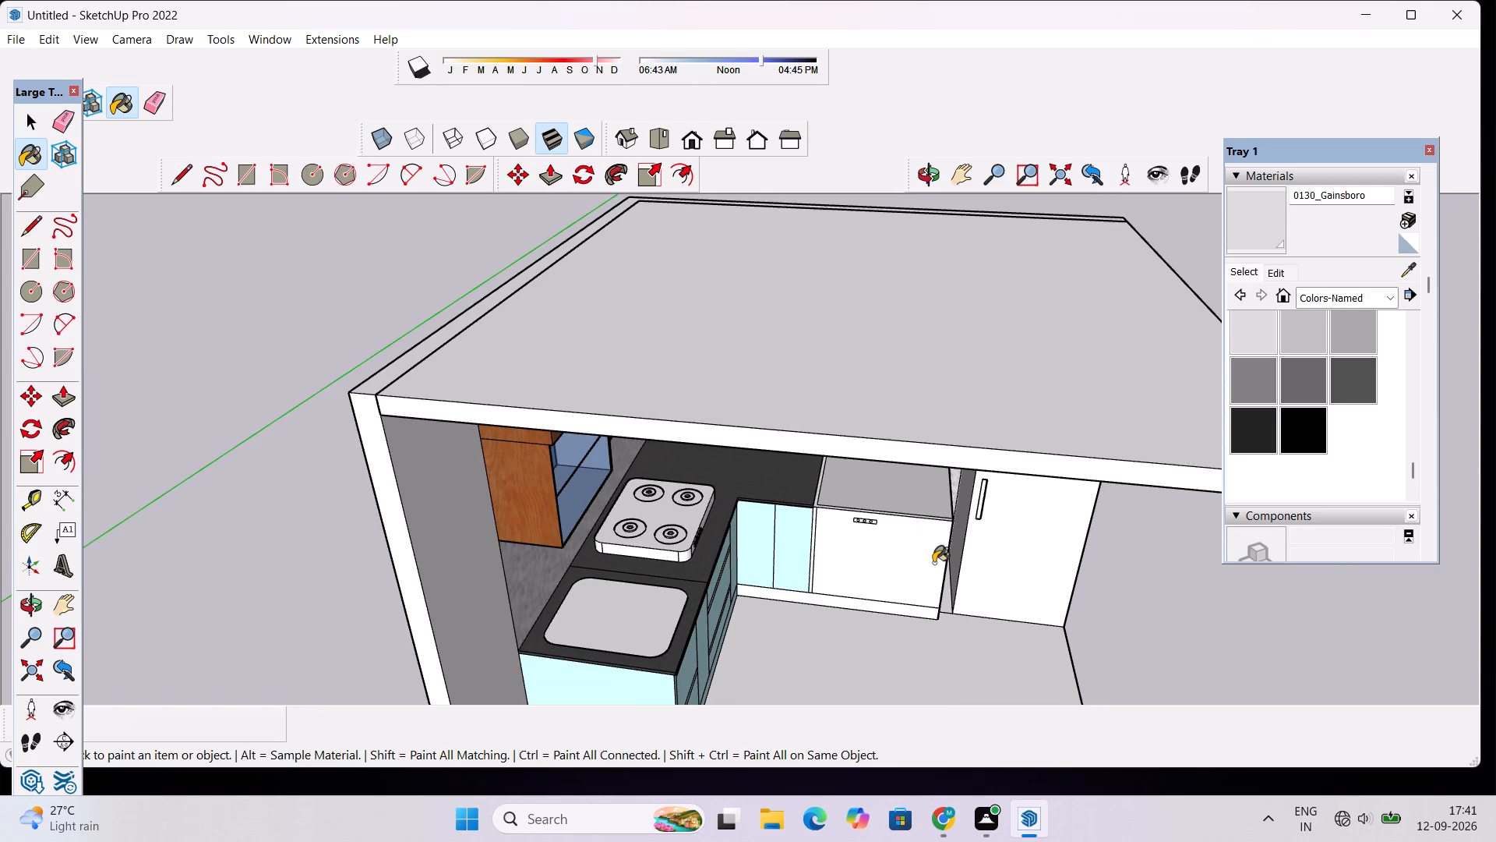
left_click(931, 563)
scroll(929, 560, "up", 6)
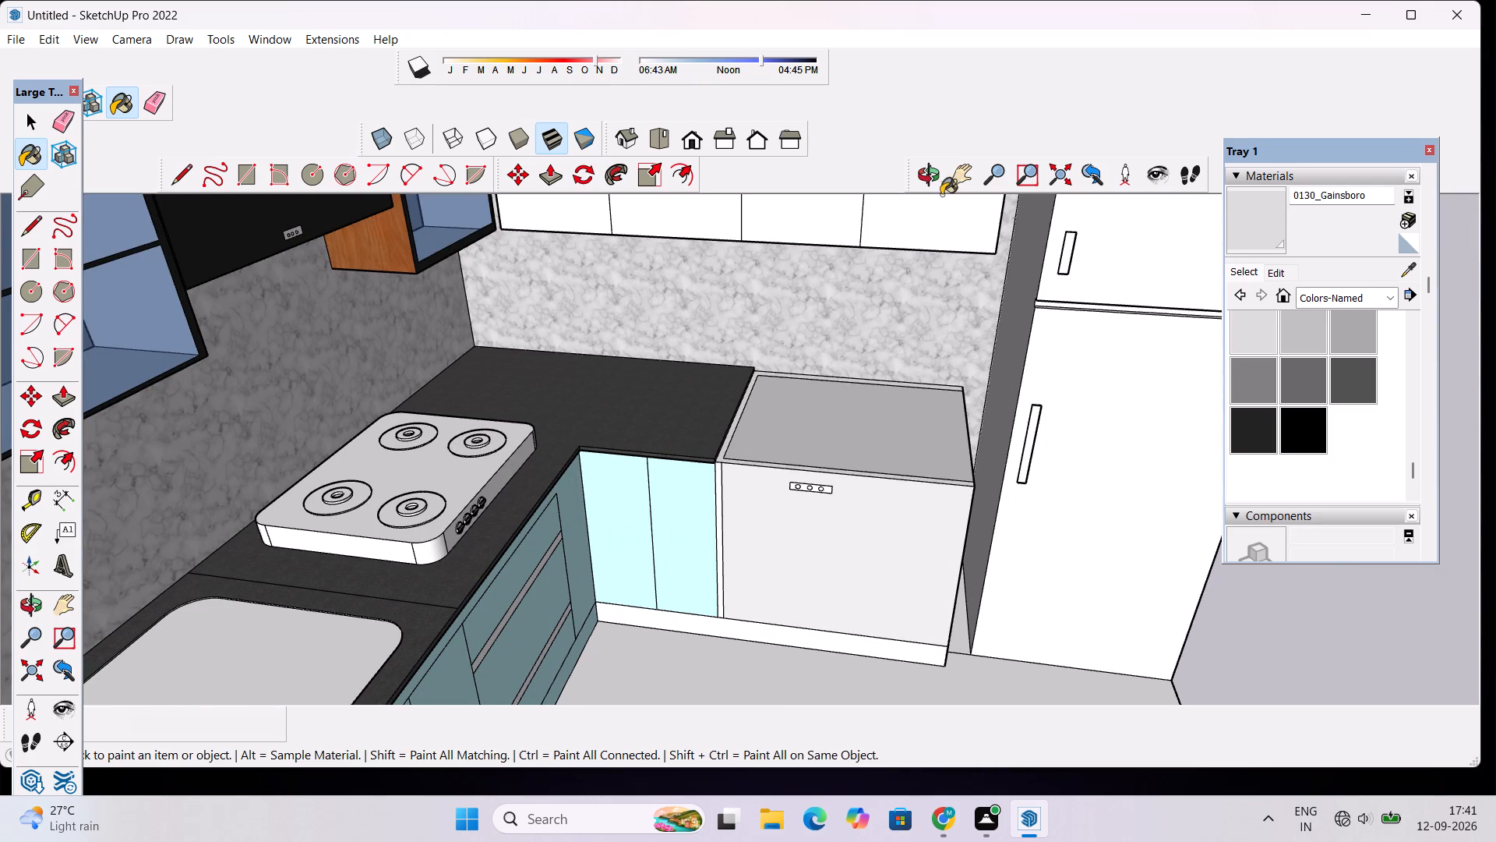
Paint the dishwasher's side face next to the refrigerator with 0130_Gainsboro.
left_click(932, 182)
left_click_drag(1120, 437, 1058, 310)
scroll(1057, 631, "up", 3)
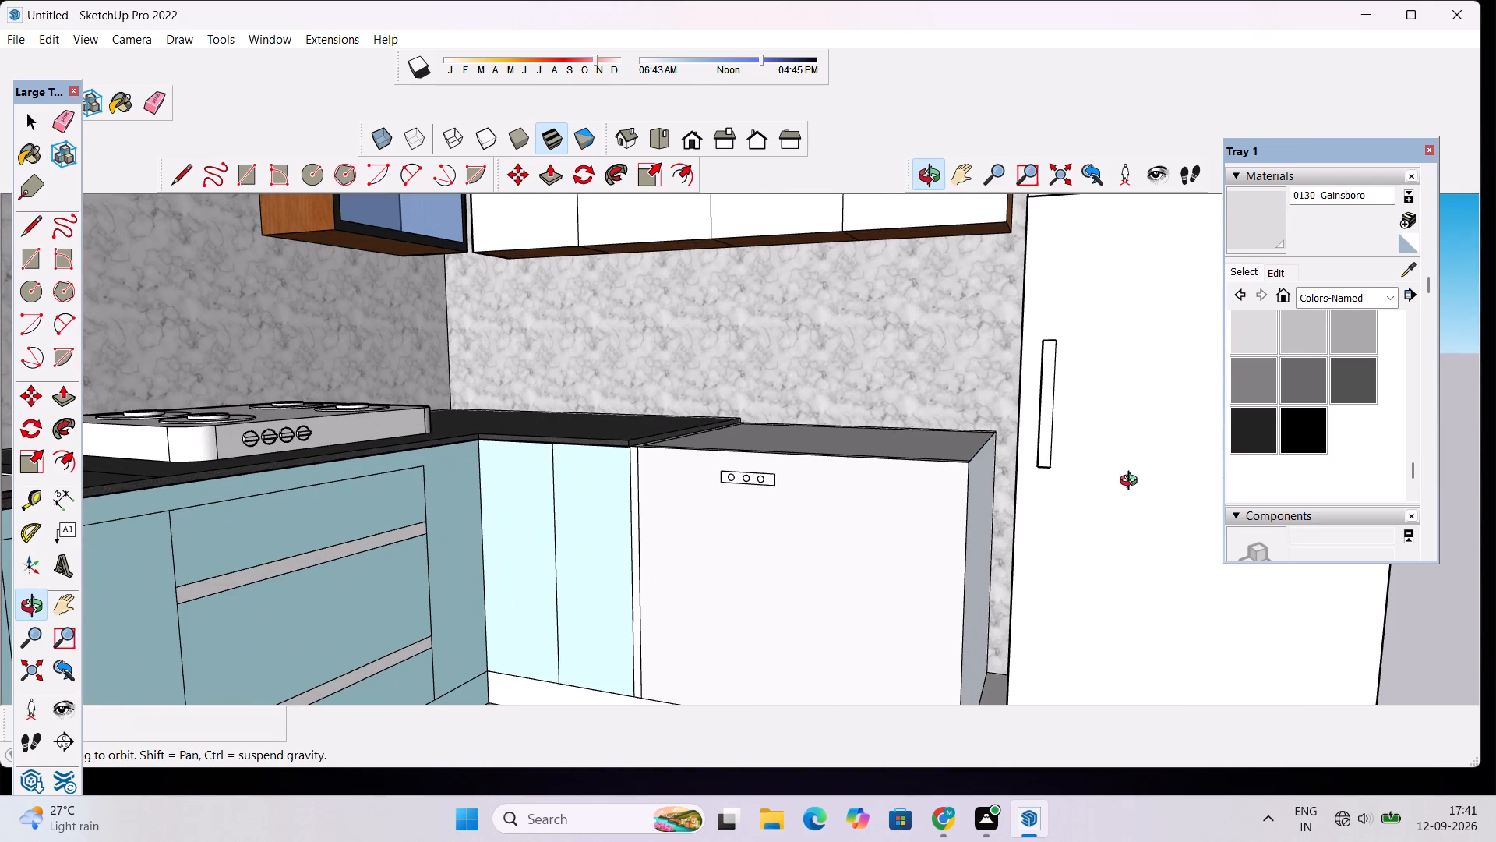
left_click(1262, 350)
scroll(1036, 600, "up", 4)
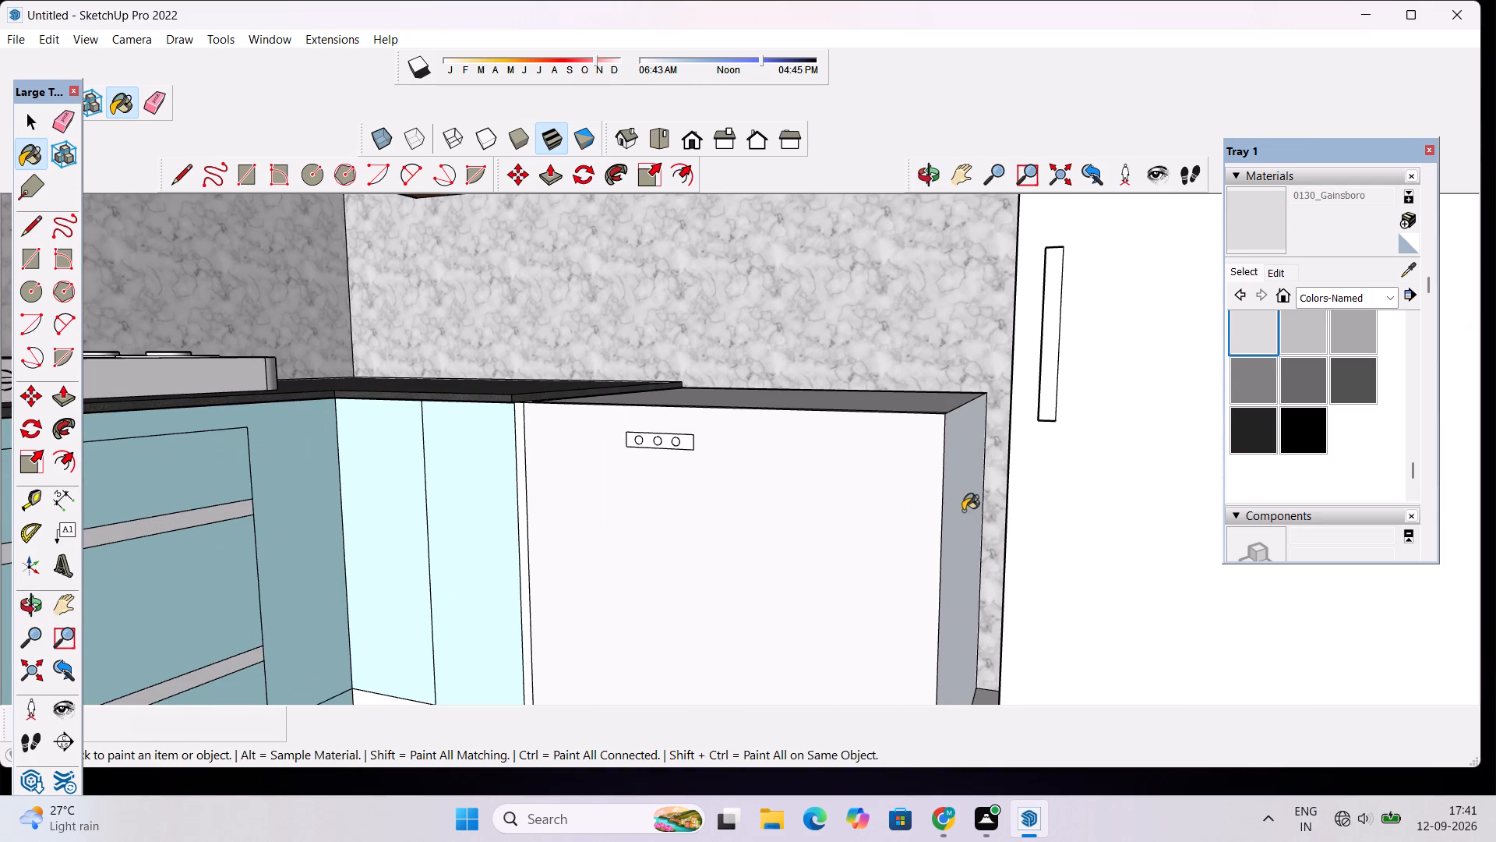
left_click(954, 501)
scroll(979, 496, "down", 14)
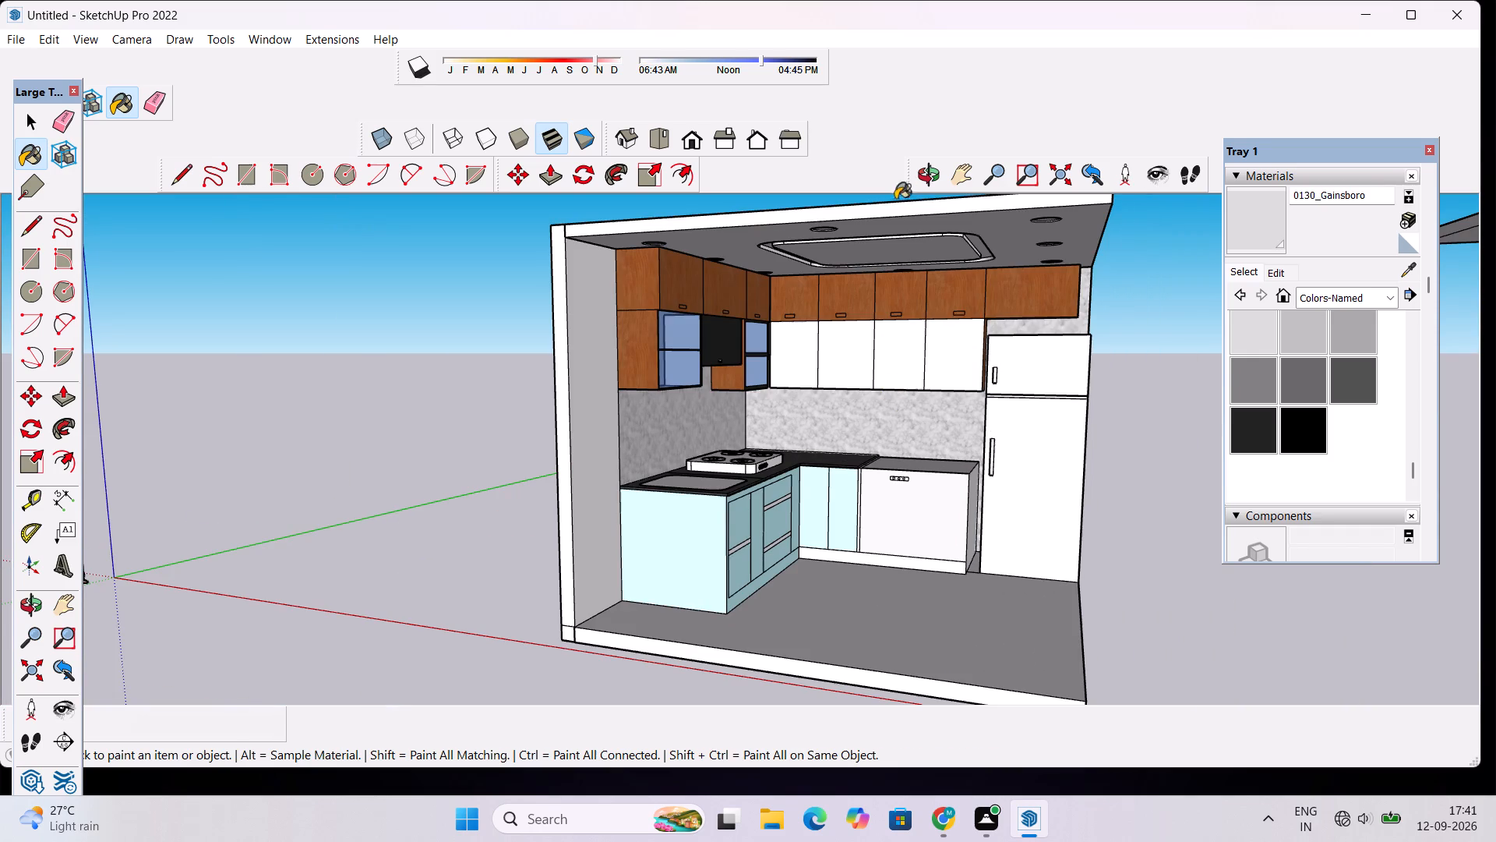
Paint the three horizontal strips between the drawers of the sink and hob base cabinet with 0130_Gainsboro.
left_click(1258, 332)
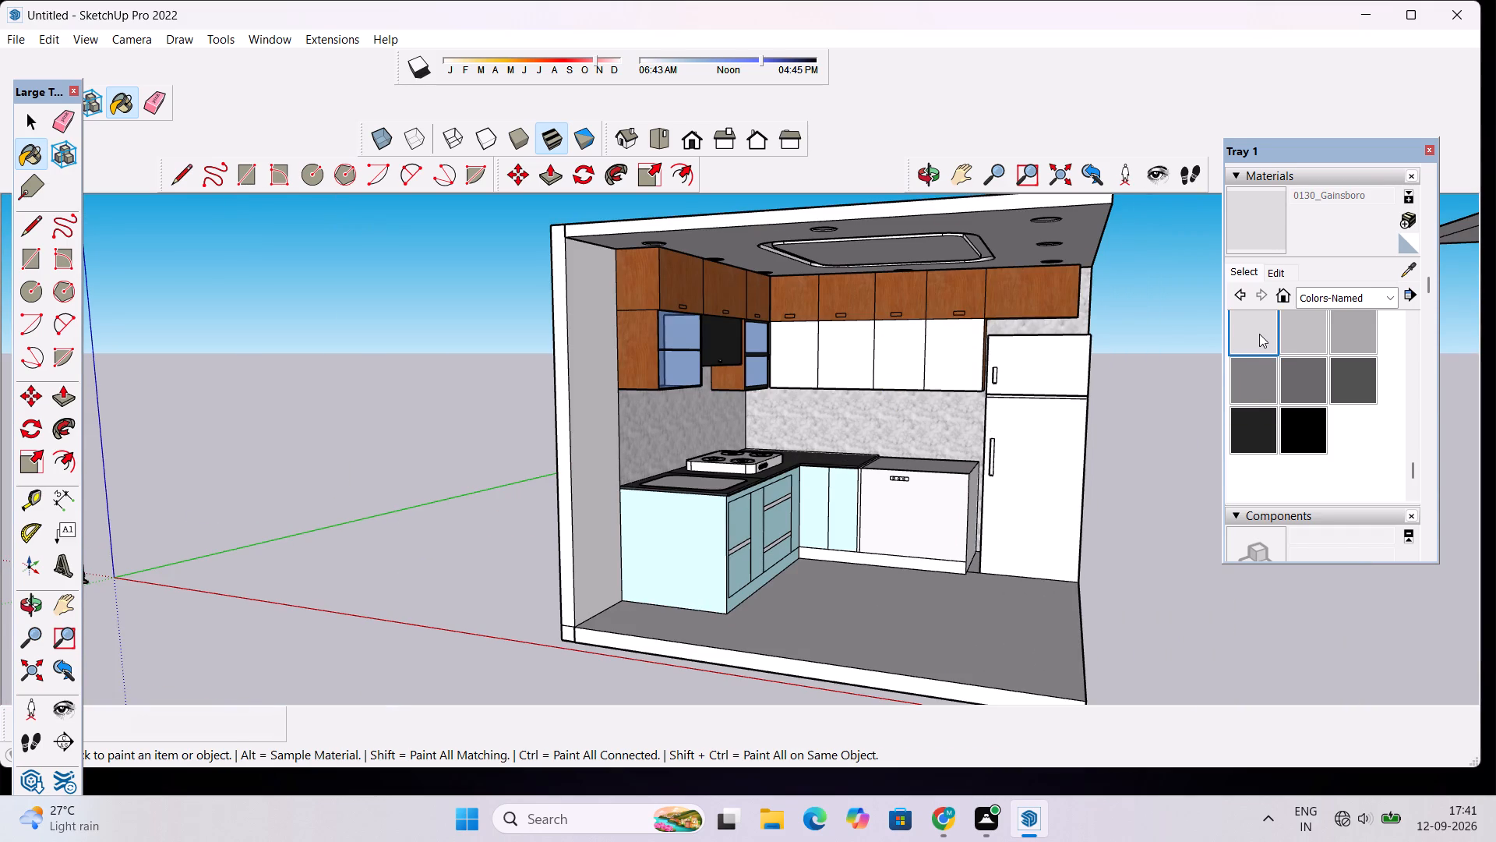
scroll(702, 547, "up", 20)
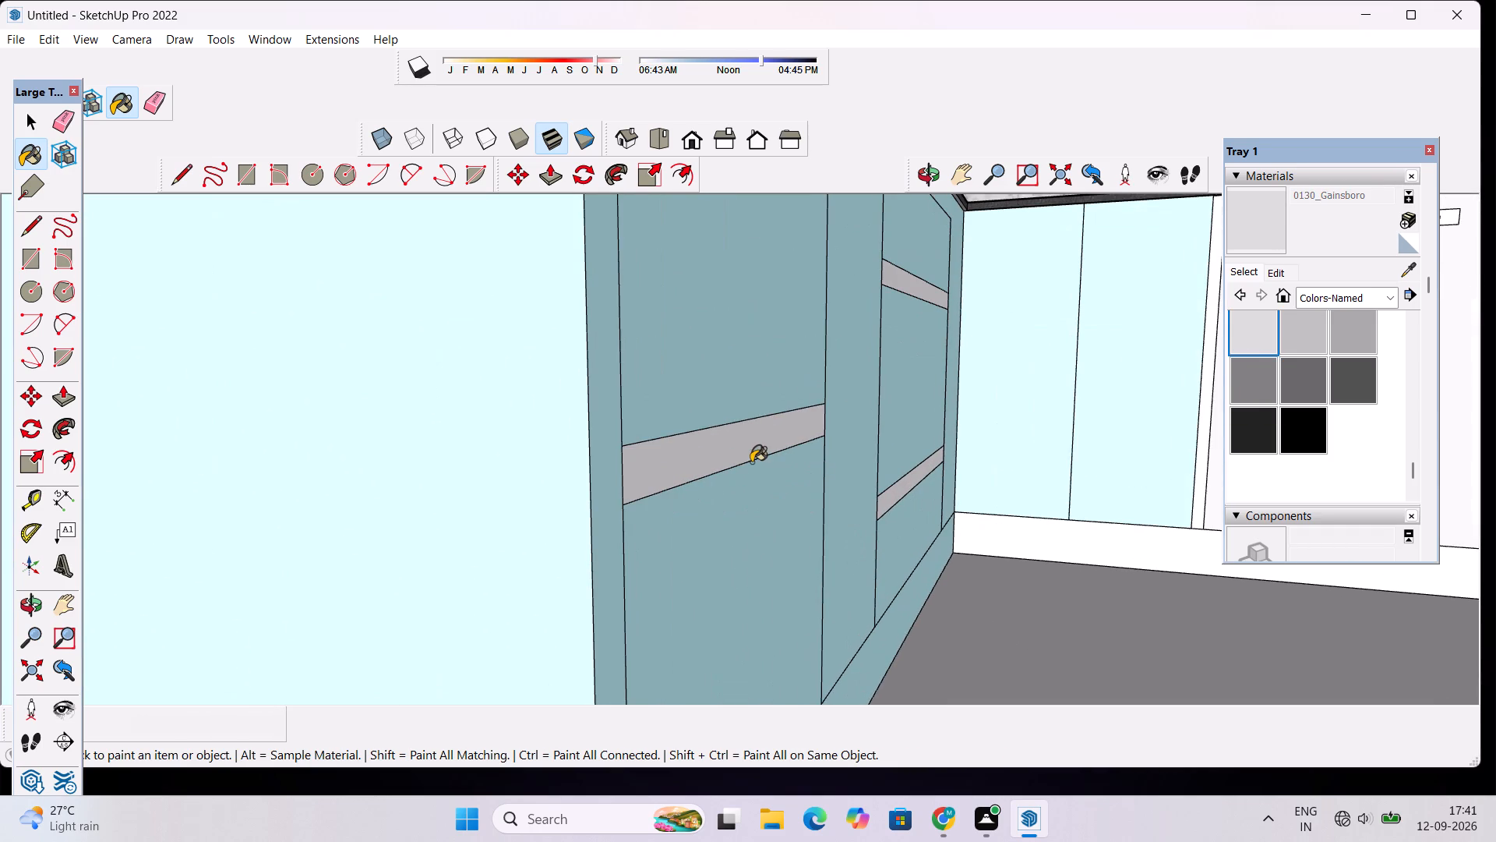
left_click(746, 452)
left_click(891, 500)
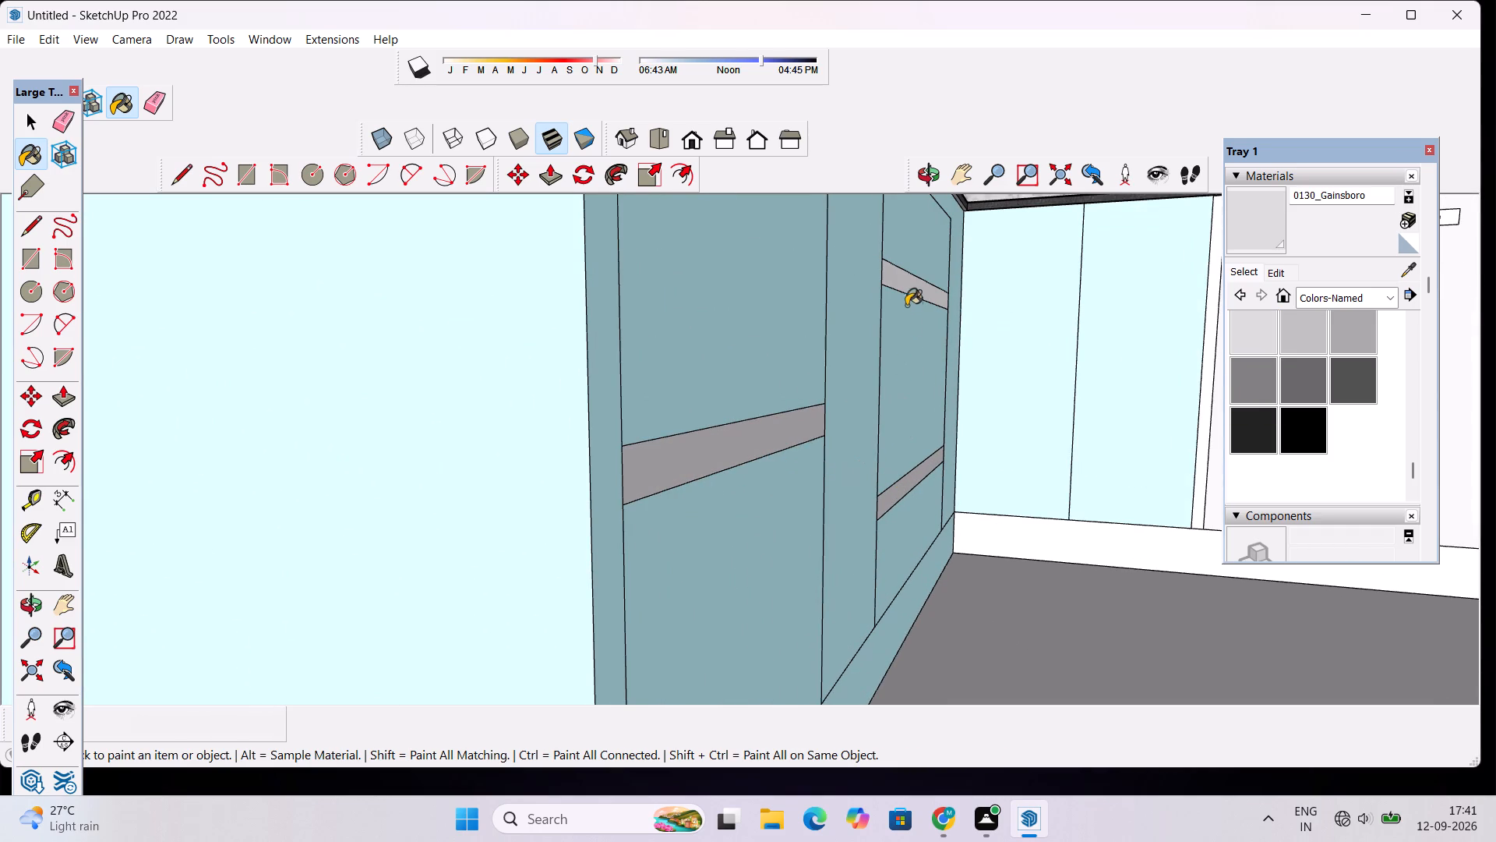
left_click(906, 289)
scroll(987, 397, "down", 6)
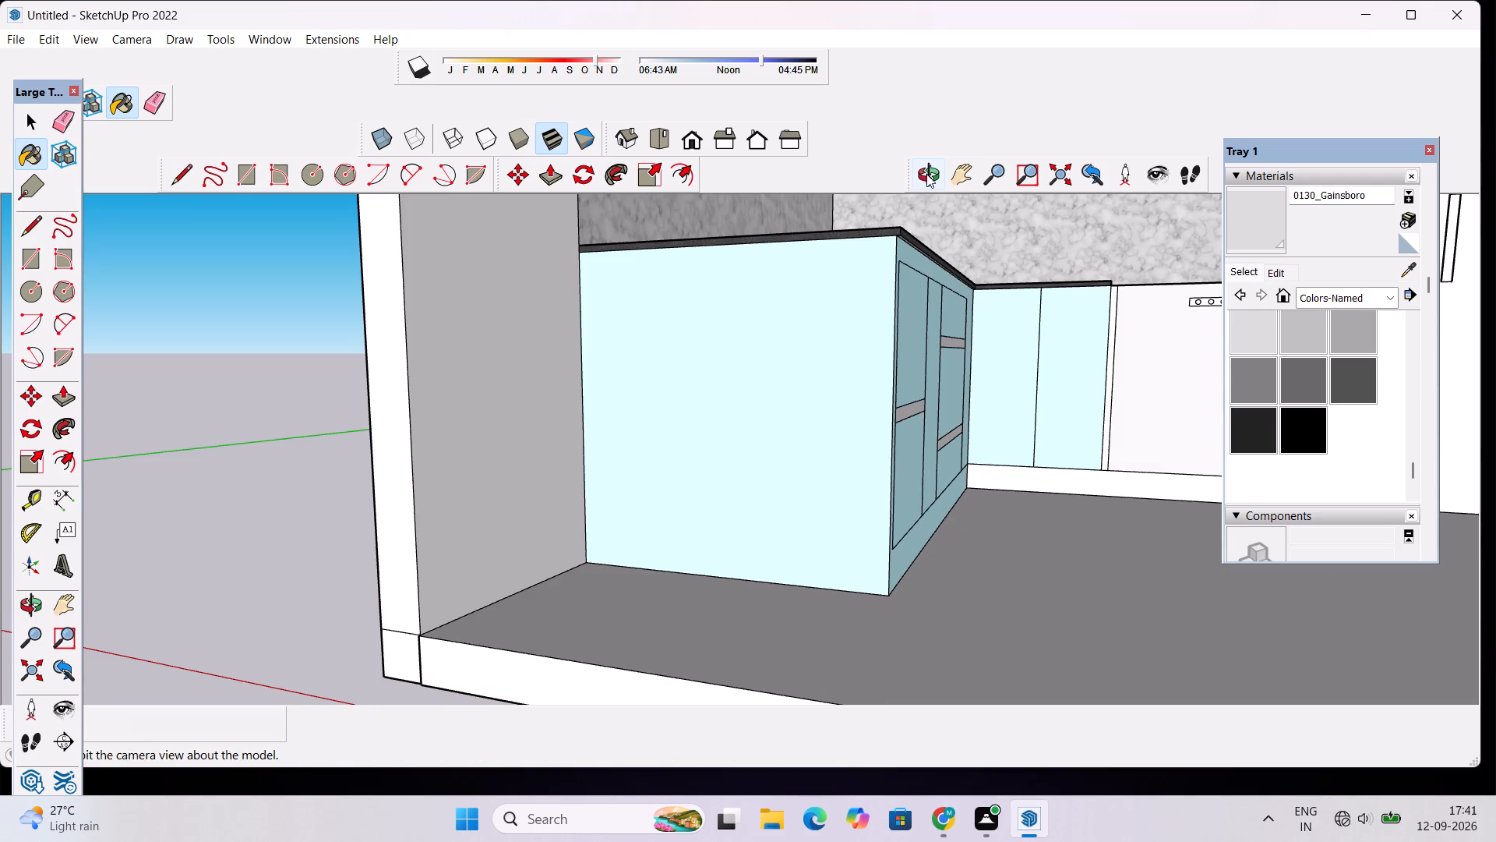
Draw a vertical line about 1' long across the white plinth strip, down from the dishwasher front's lower corner beside the corner cabinet.
left_click(926, 174)
left_click_drag(981, 420, 750, 513)
scroll(787, 571, "down", 5)
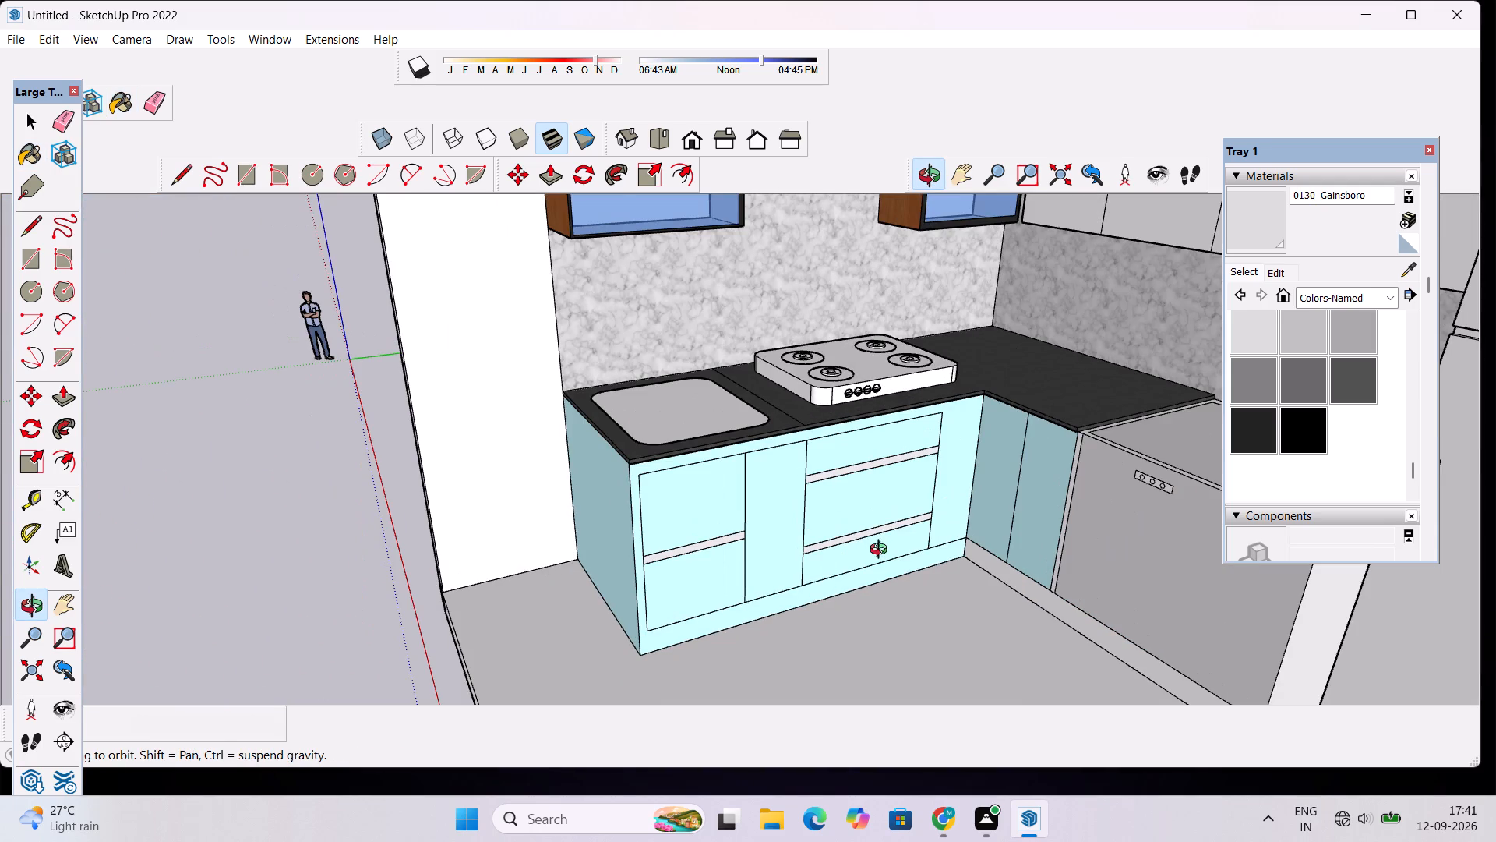
scroll(891, 560, "down", 3)
scroll(884, 657, "up", 4)
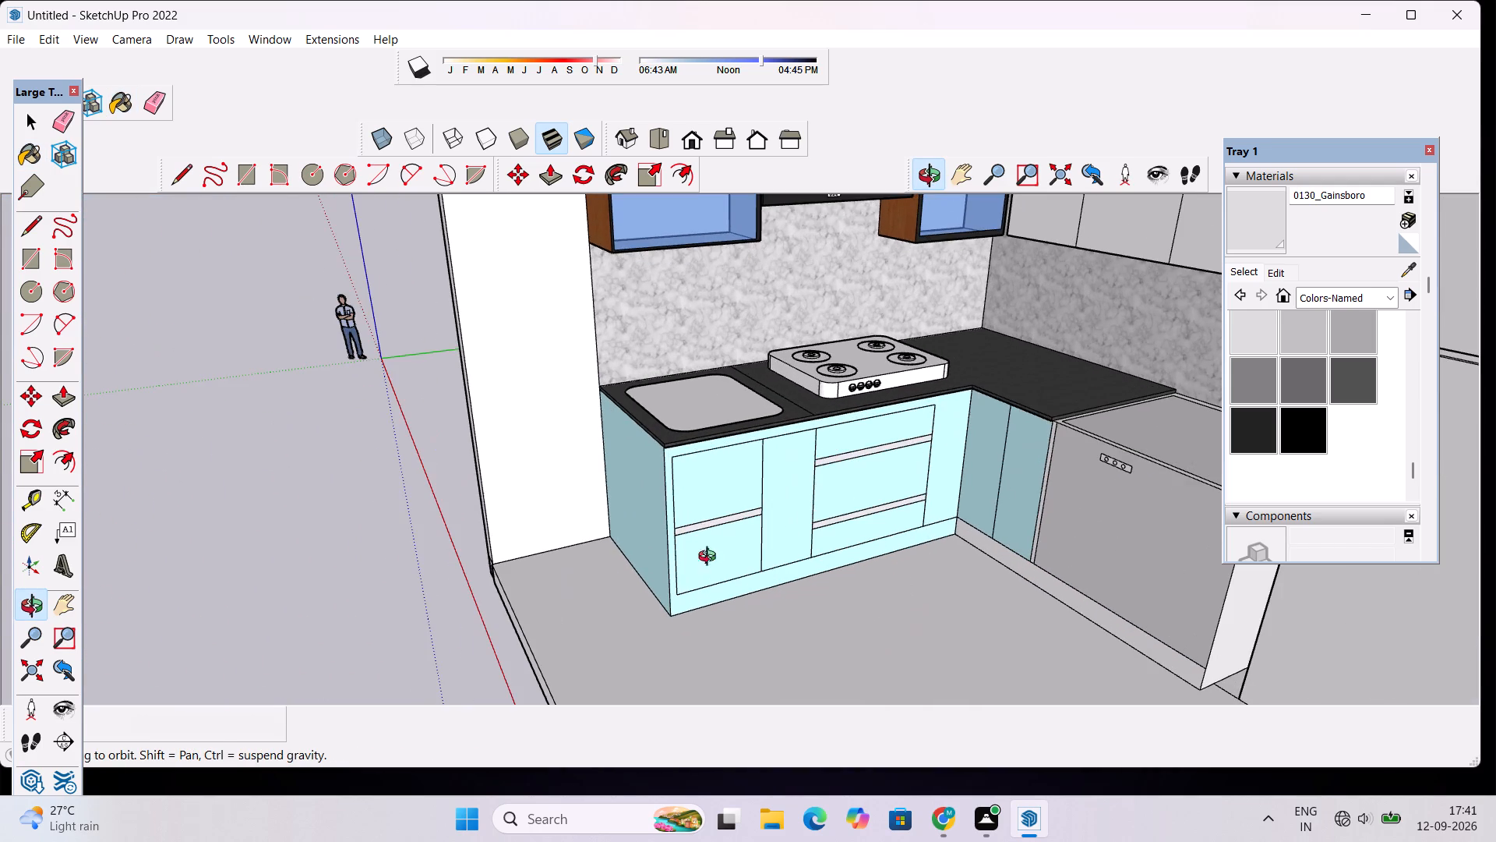
scroll(673, 604, "up", 4)
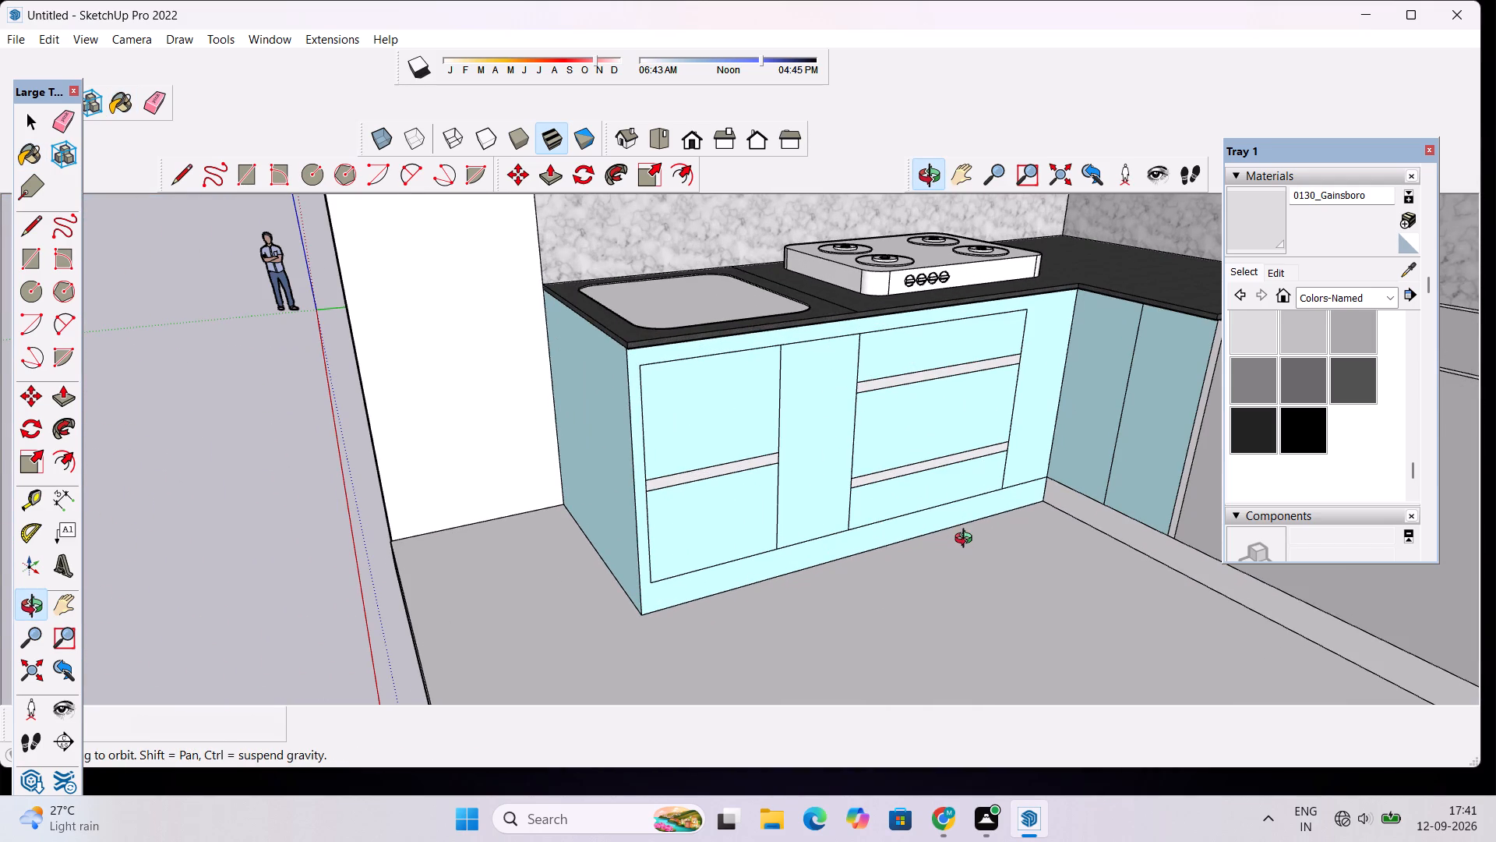
key("l")
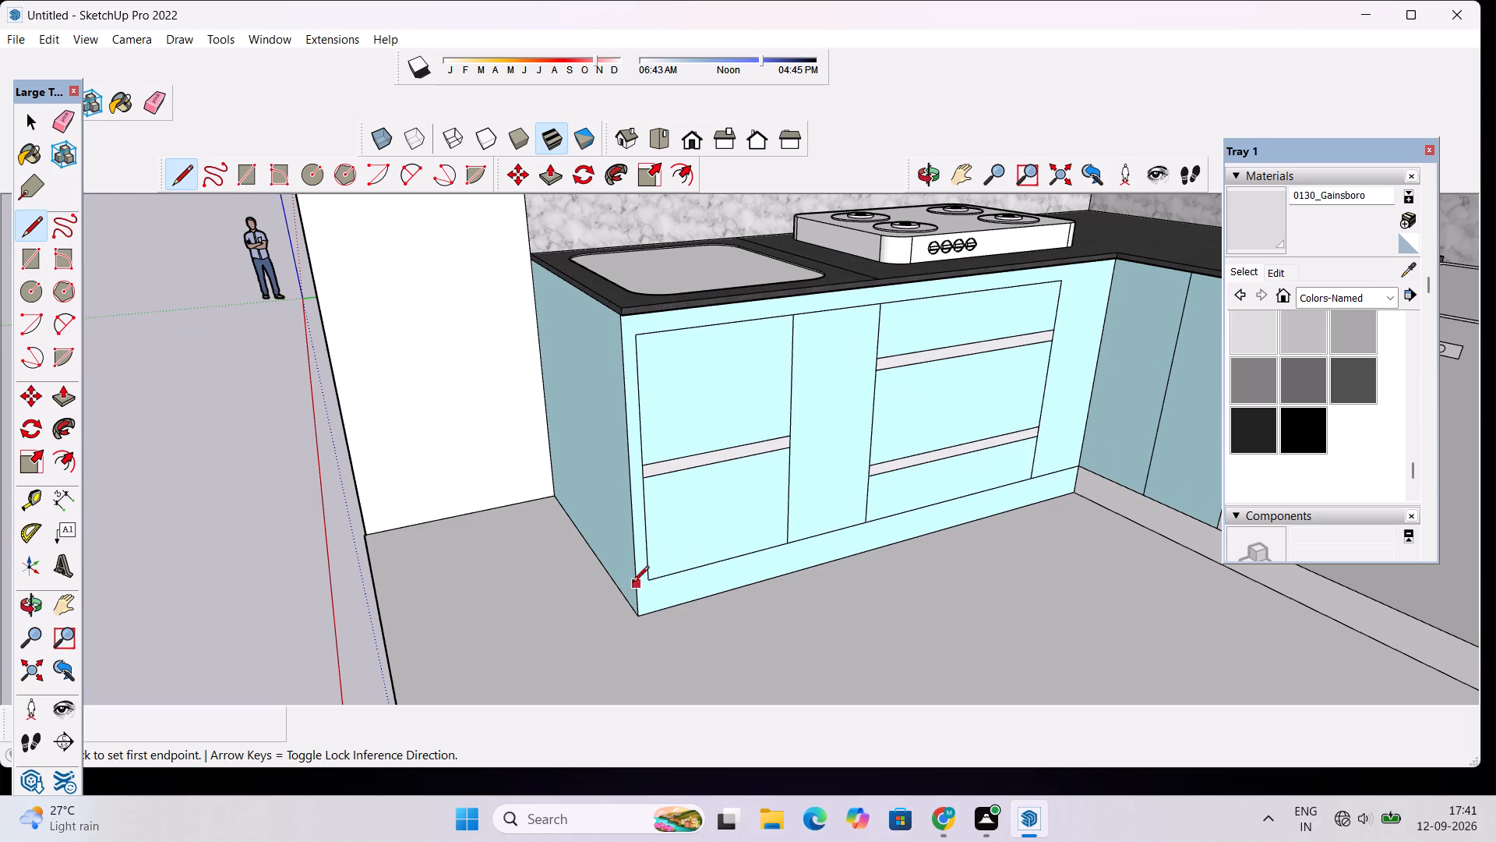
scroll(665, 550, "up", 4)
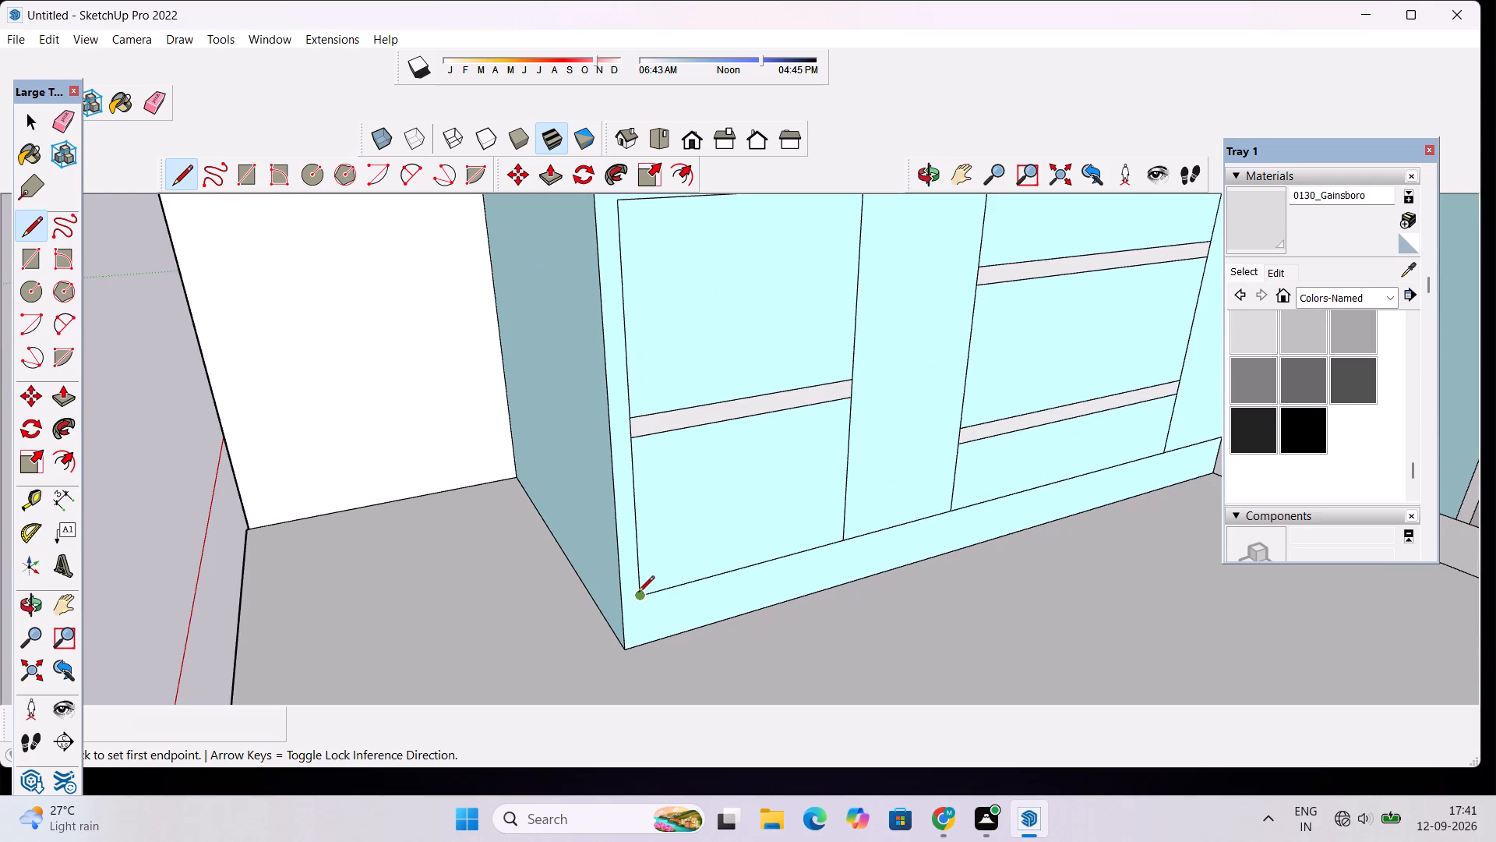
scroll(639, 562, "down", 11)
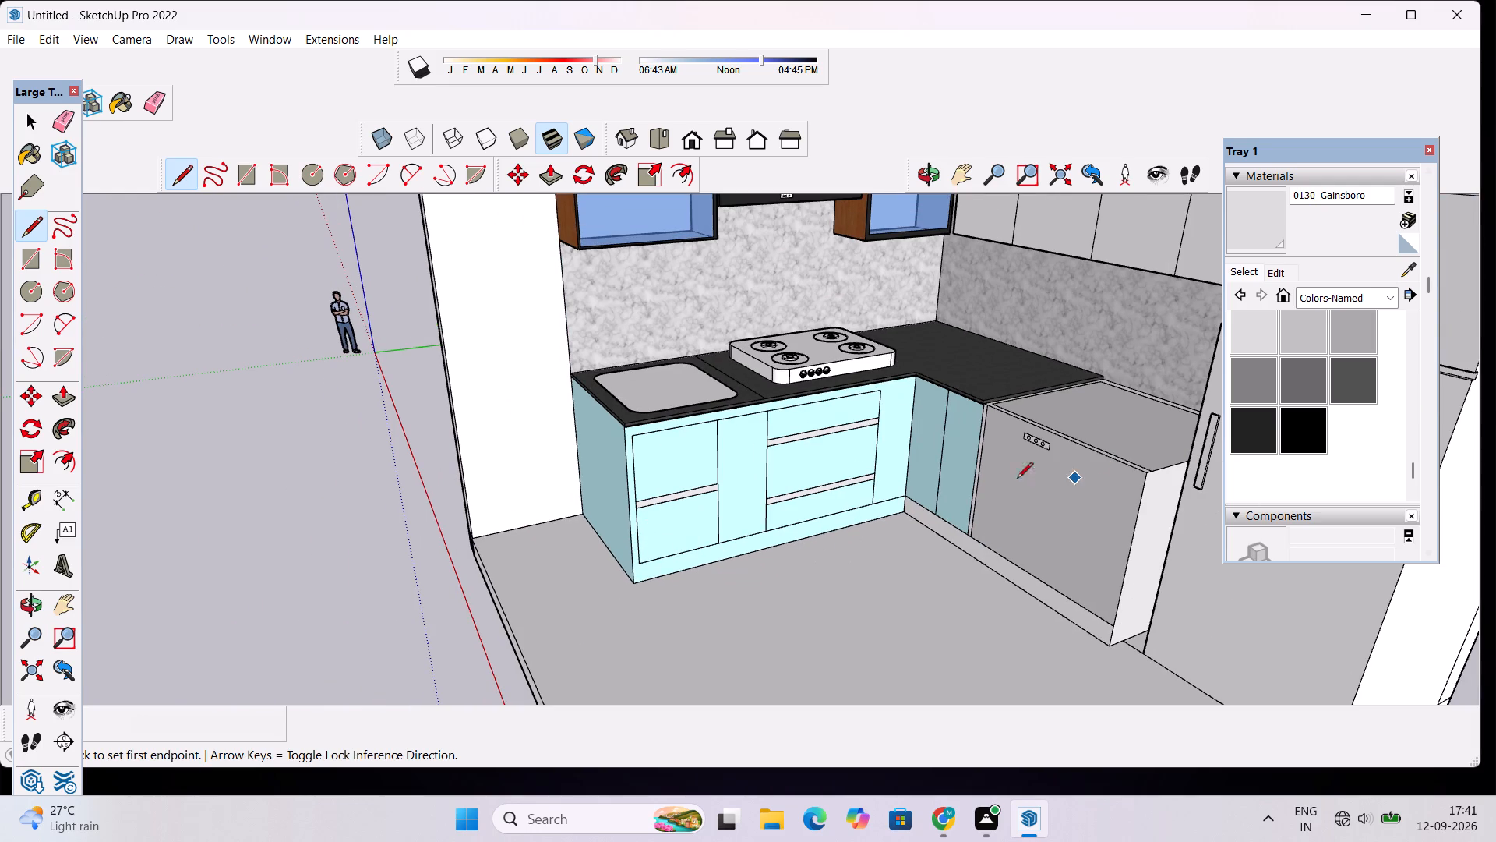
scroll(938, 518, "up", 3)
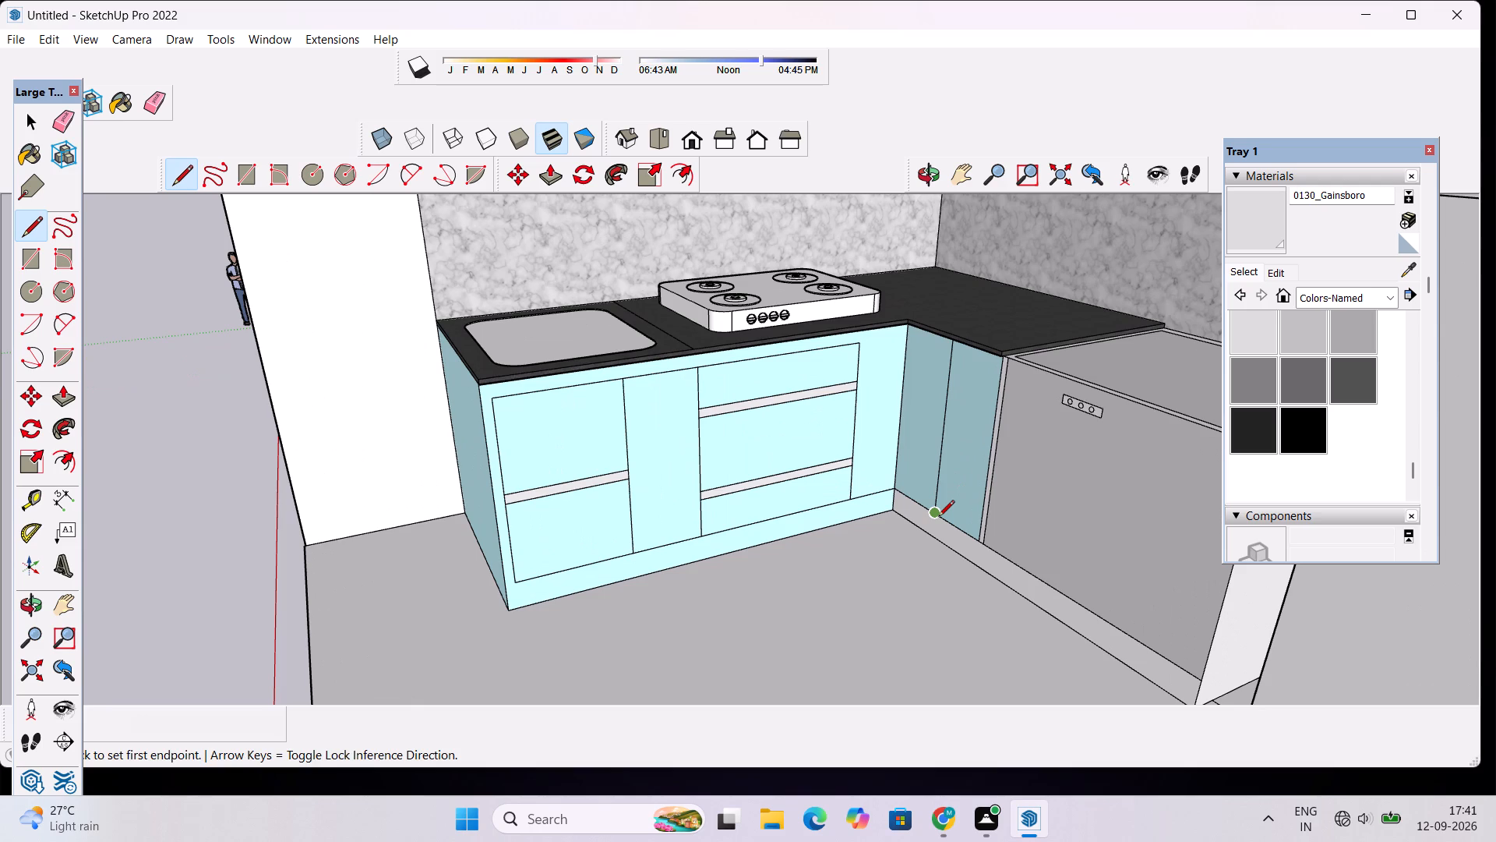
scroll(974, 553, "up", 6)
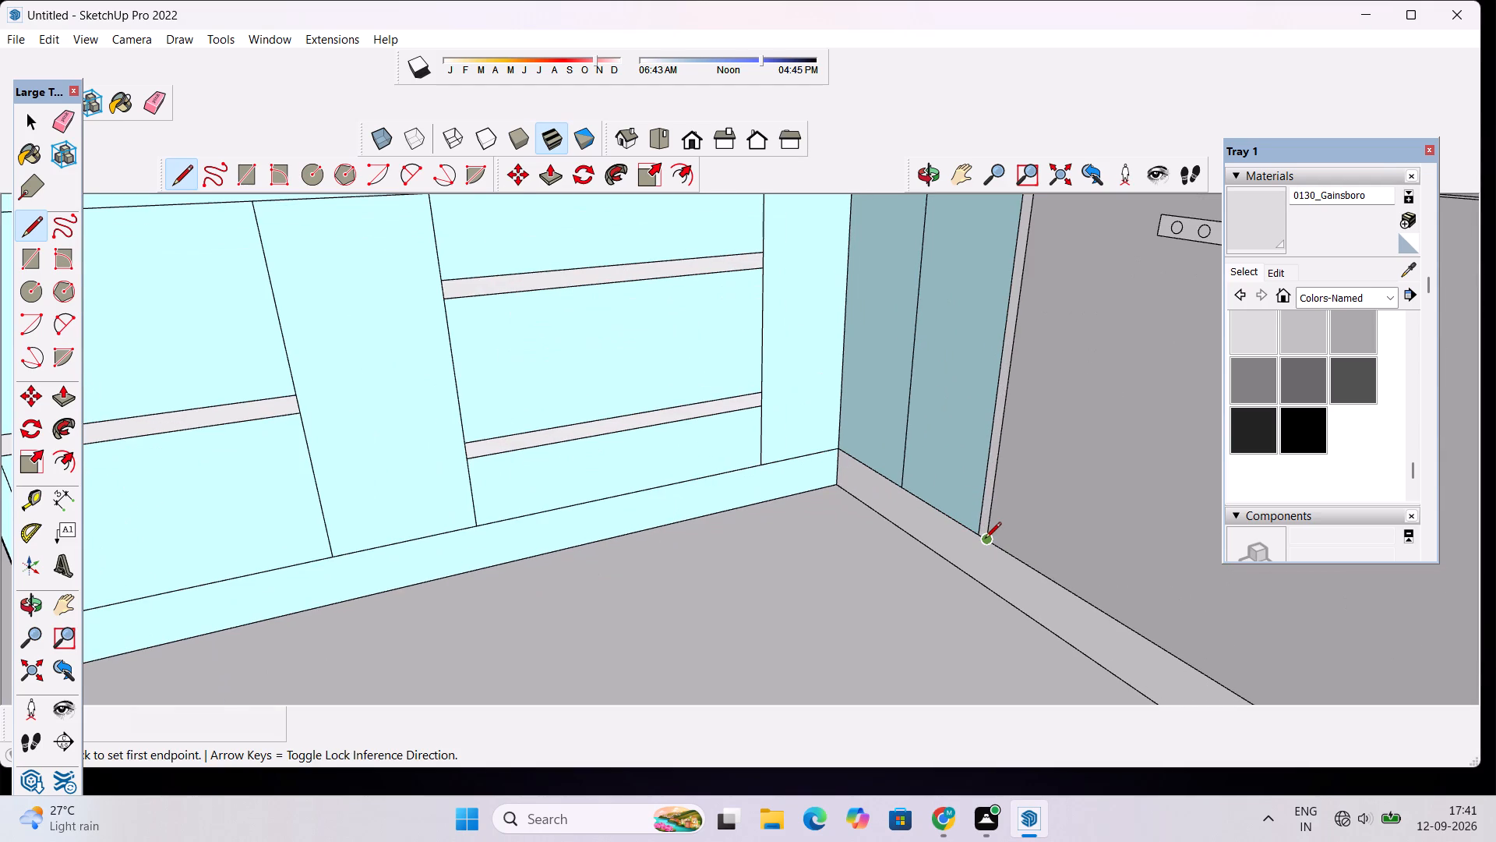
scroll(985, 540, "up", 10)
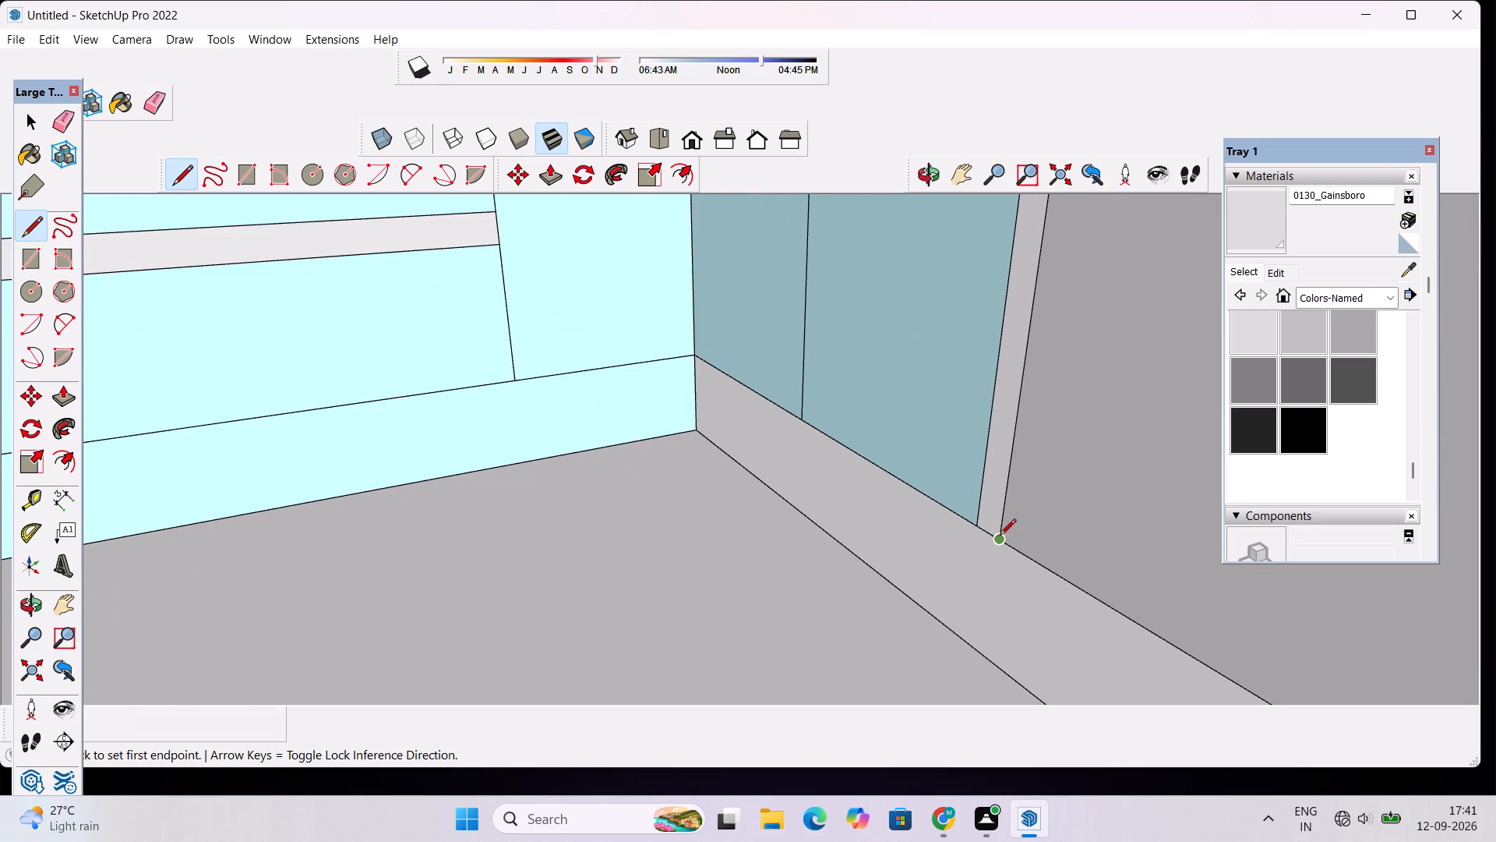
left_click(998, 538)
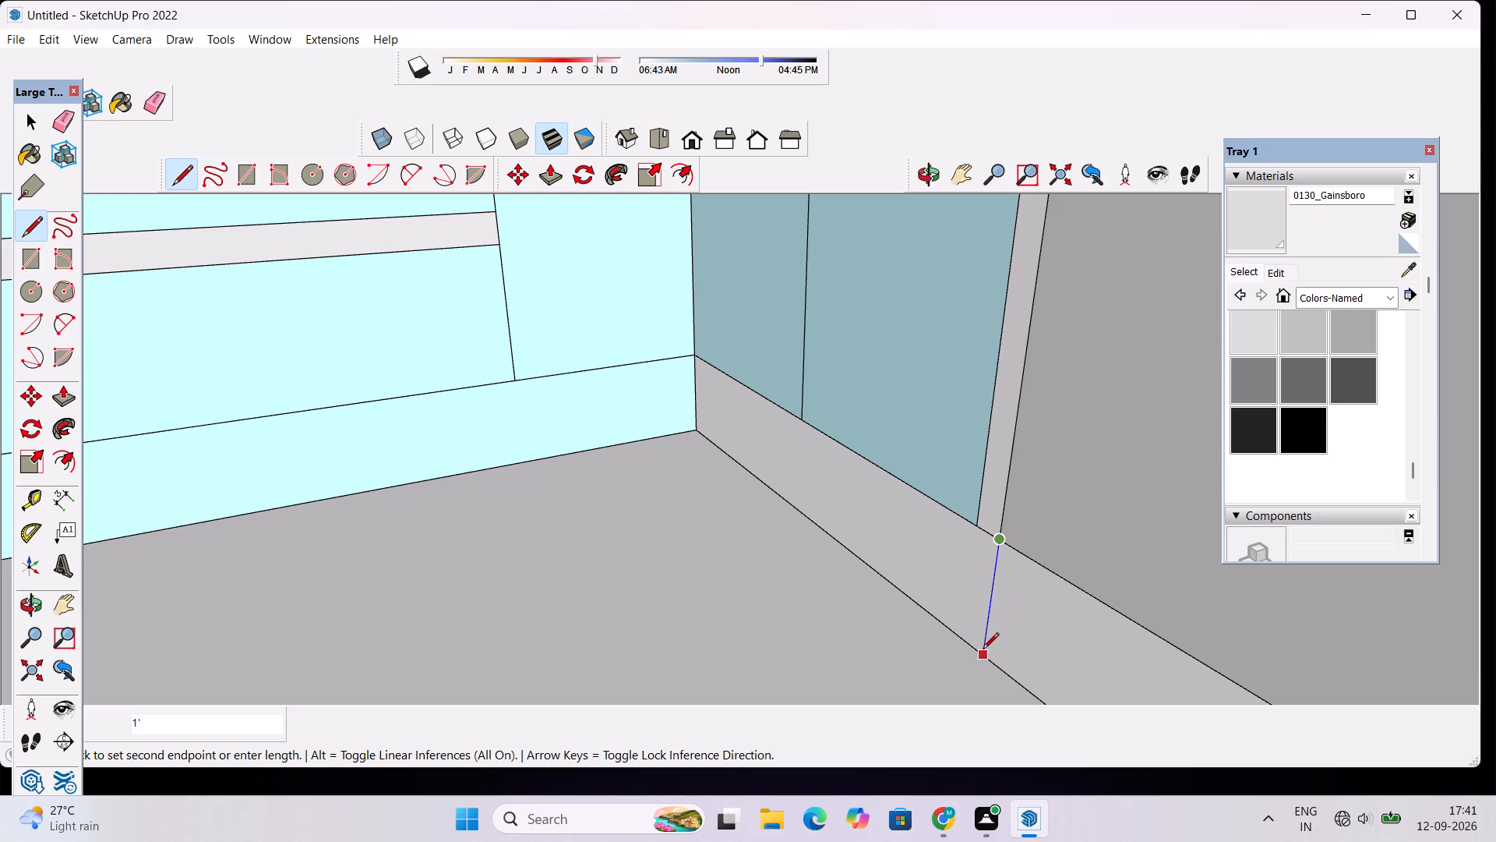
left_click(980, 661)
key("space")
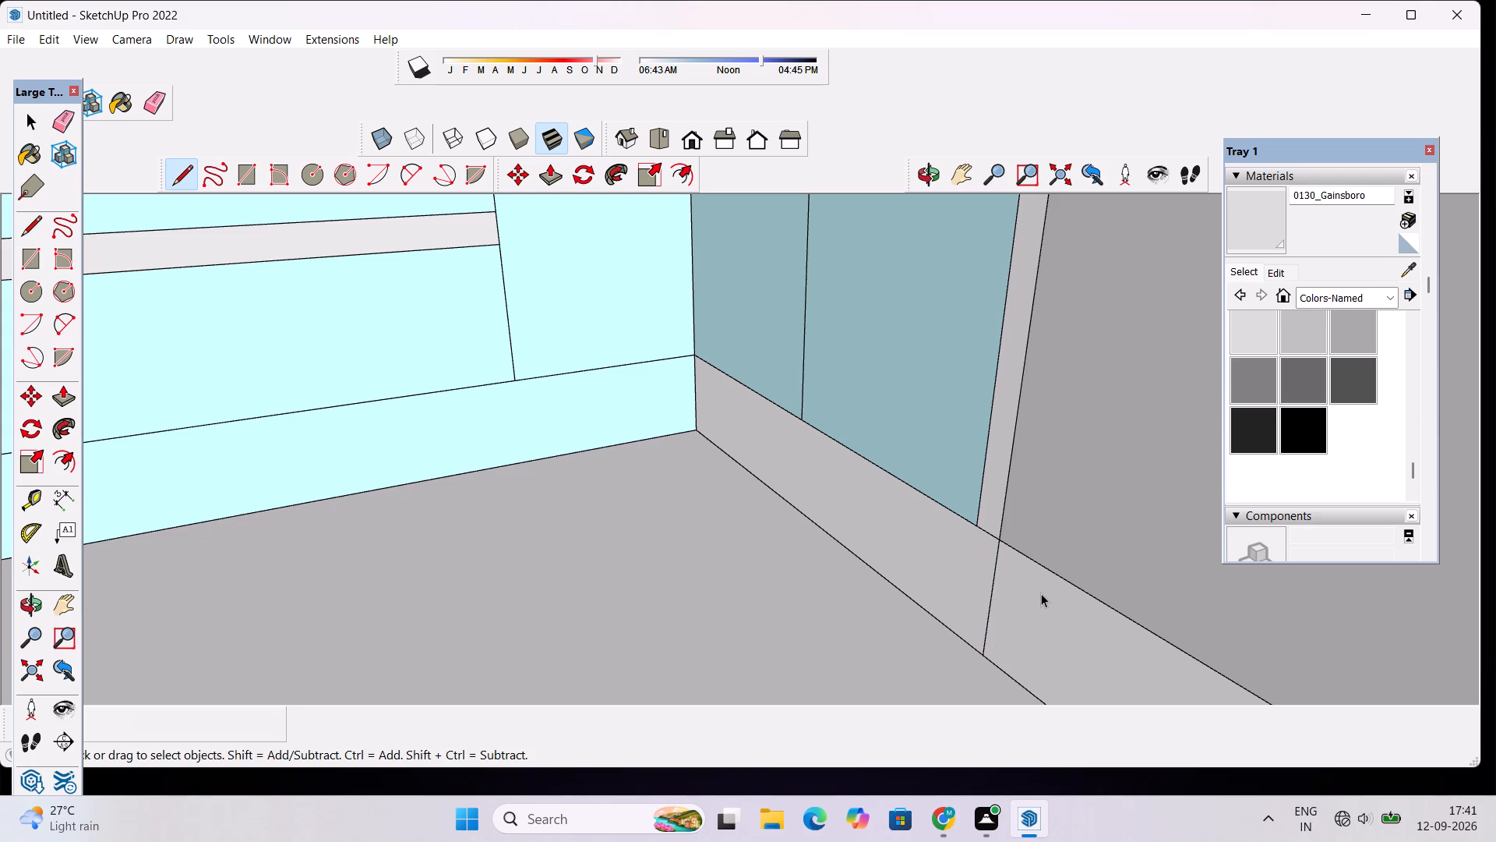
Erase the edge separating the dishwasher's front face from the plinth strip beneath it.
key("e")
left_click_drag(1057, 556, 1057, 575)
scroll(981, 483, "down", 4)
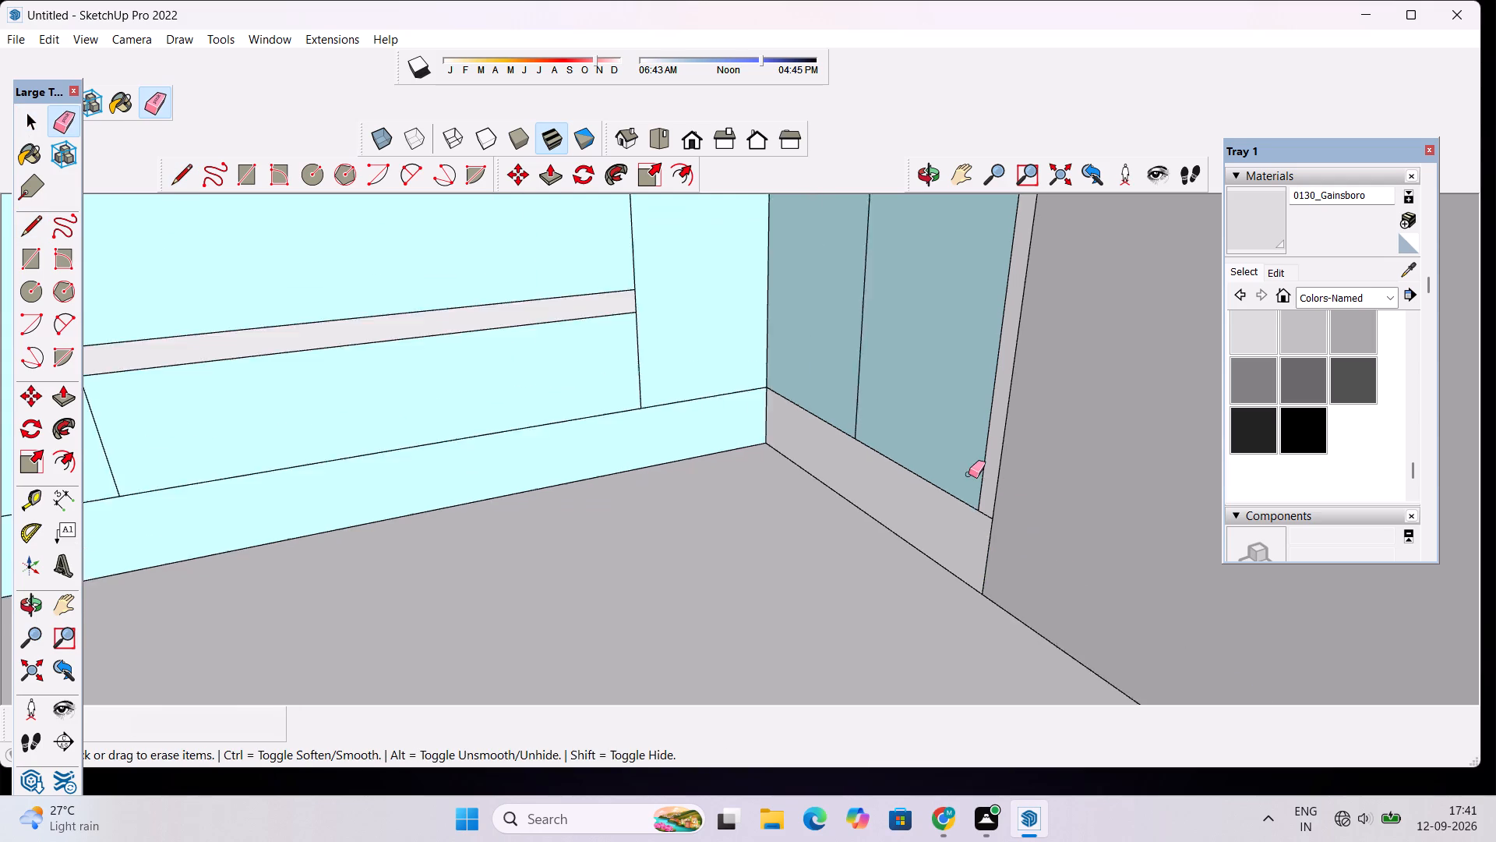
scroll(969, 474, "down", 15)
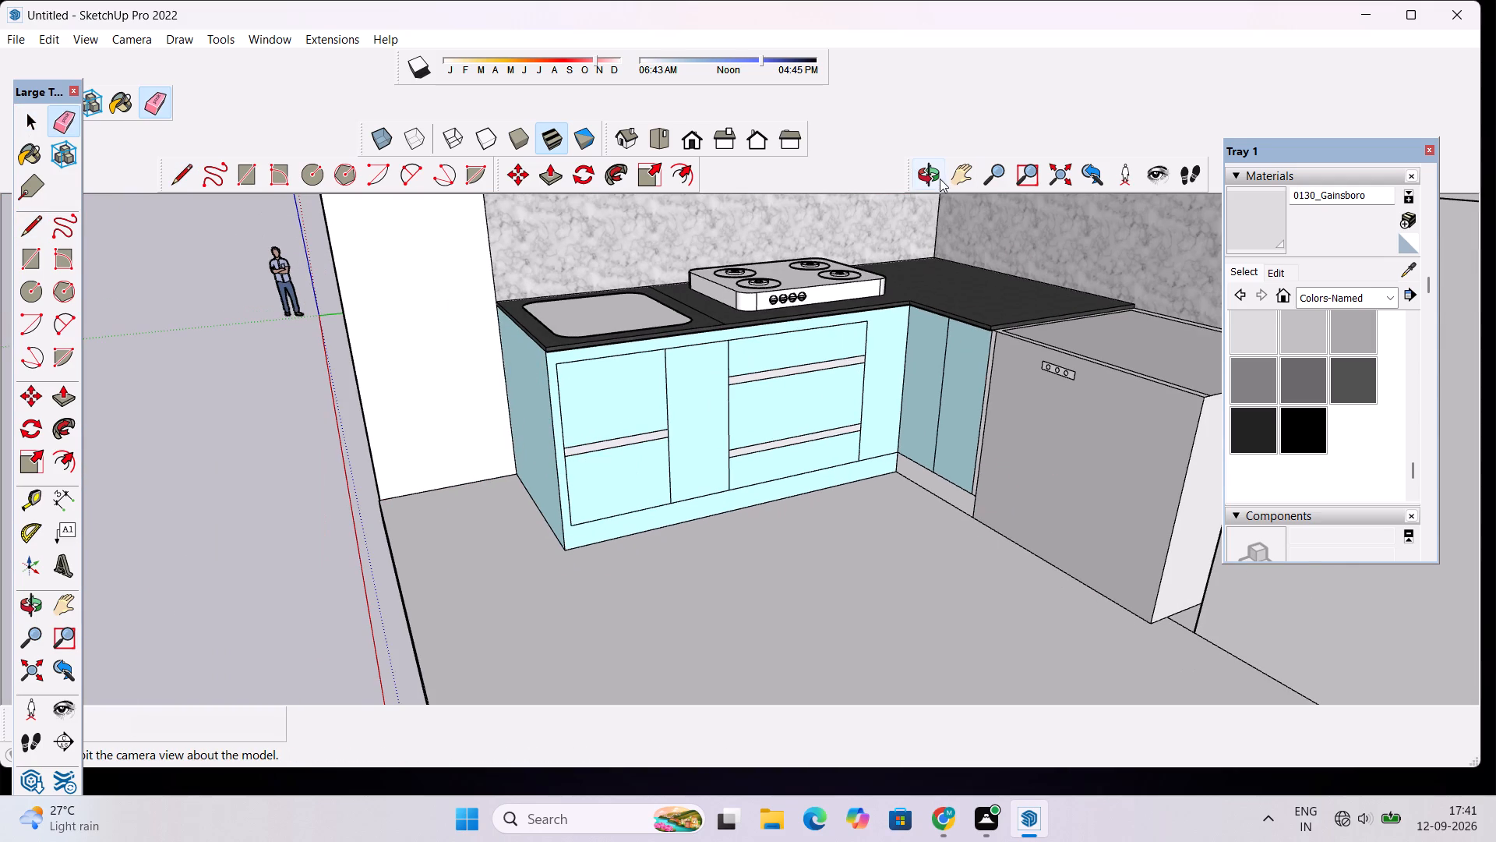
Examine the base cabinets, plinth corner, dishwasher and worktop from several angles.
left_click(930, 178)
left_click_drag(944, 495, 1093, 504)
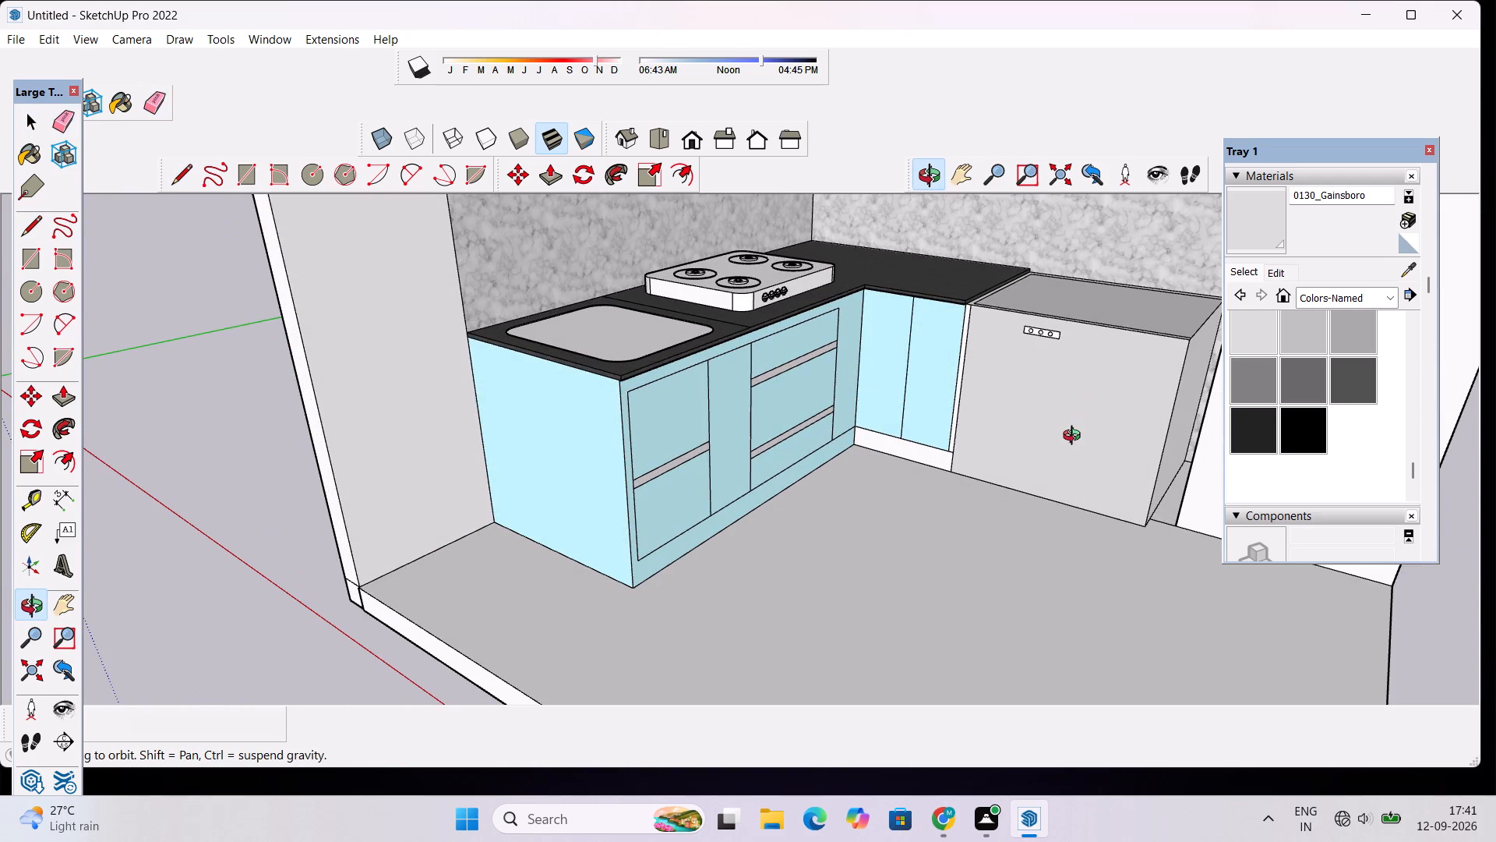
scroll(1072, 428, "up", 6)
scroll(1126, 483, "down", 7)
left_click_drag(1039, 557, 1140, 557)
scroll(1099, 451, "up", 4)
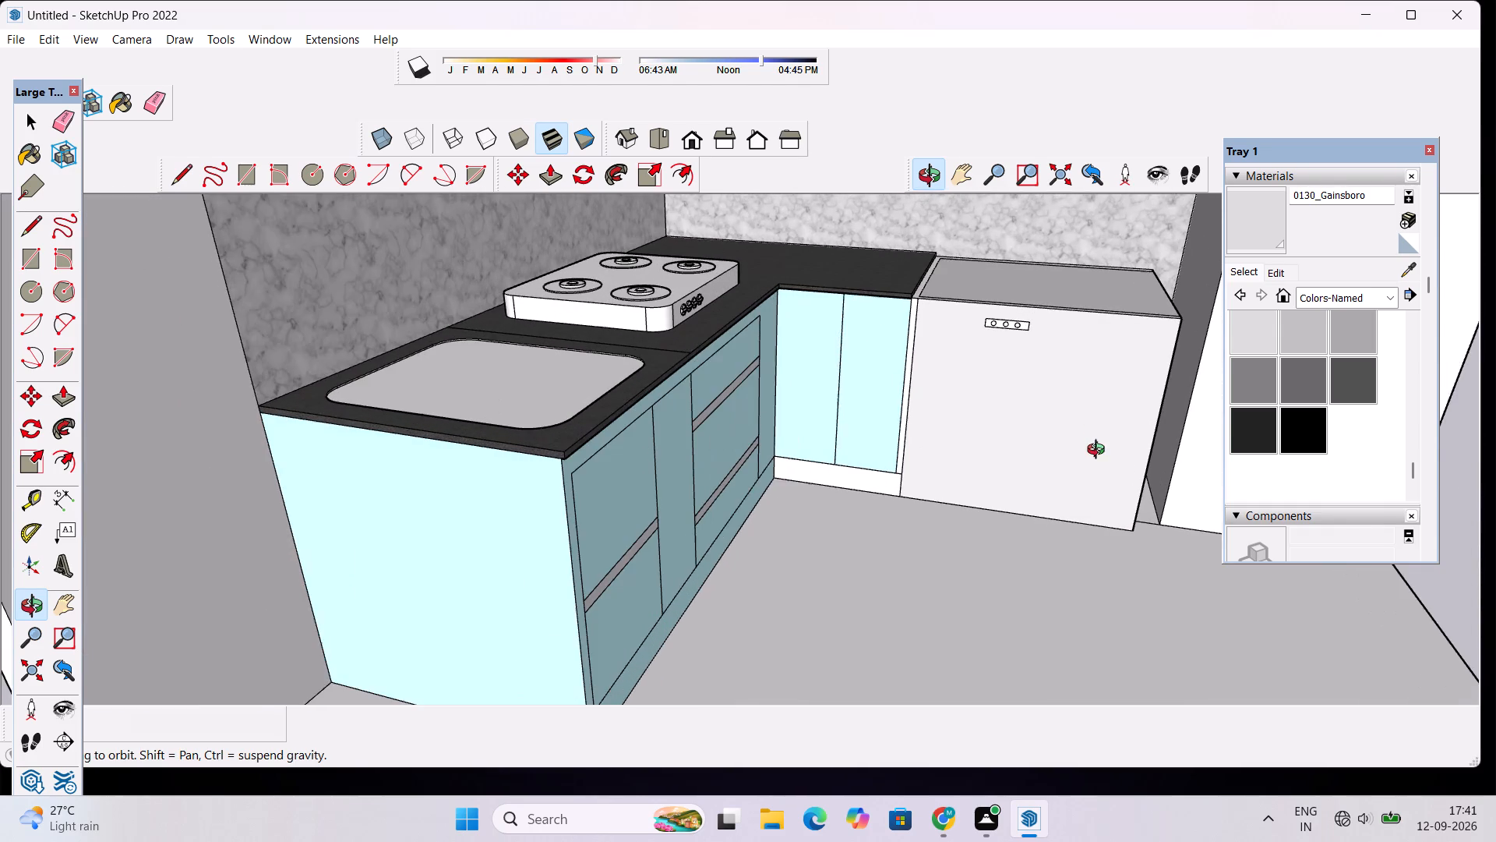
scroll(1050, 460, "down", 3)
left_click_drag(1091, 444, 1080, 452)
scroll(1095, 391, "down", 6)
left_click_drag(1070, 488, 1106, 374)
scroll(1107, 374, "up", 5)
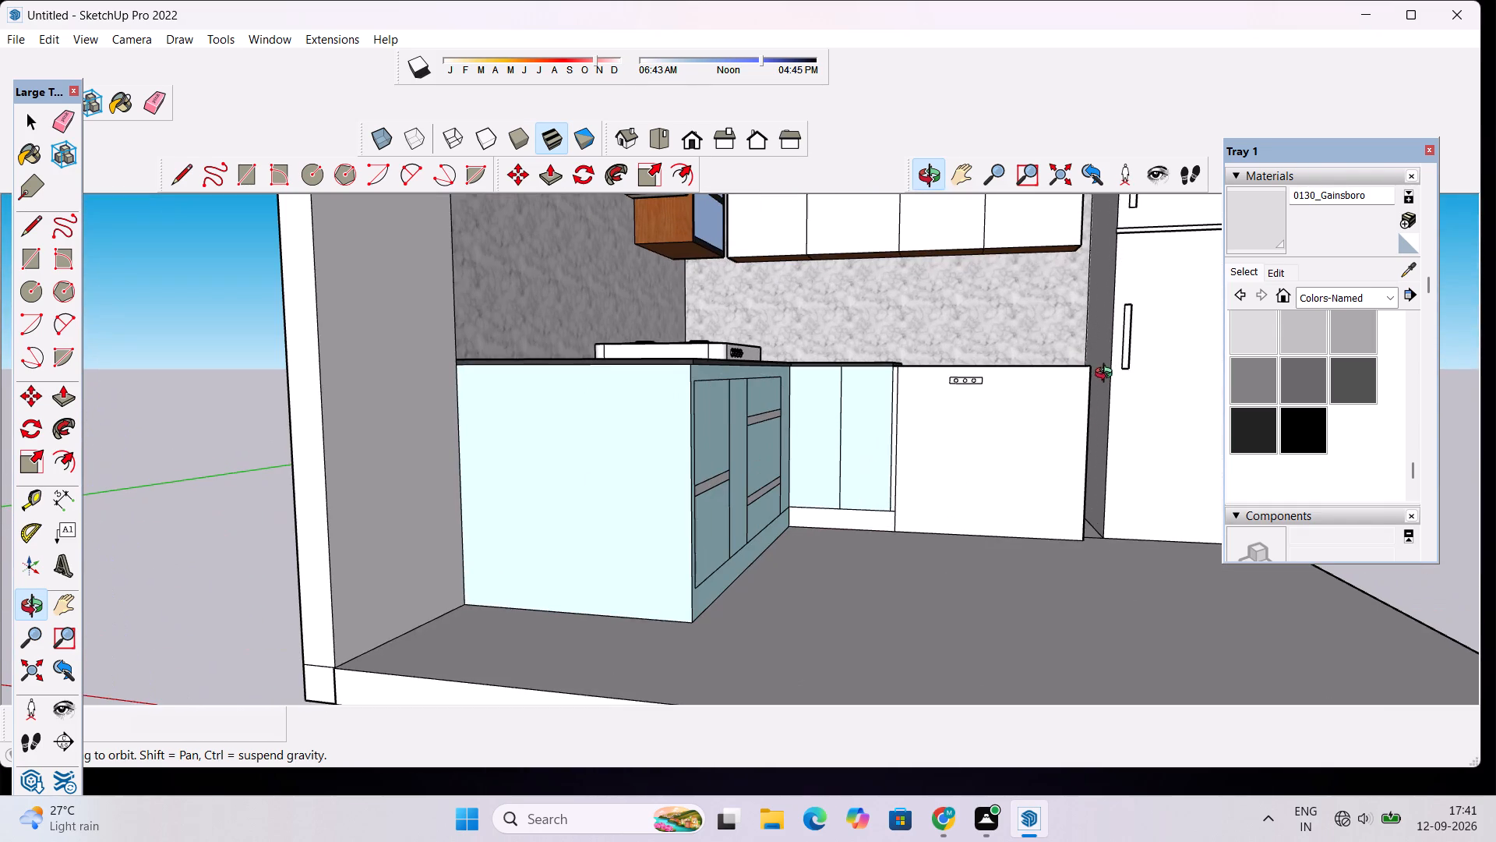
scroll(1019, 409, "down", 4)
left_click_drag(1054, 424, 883, 467)
scroll(947, 458, "down", 3)
left_click_drag(990, 441, 939, 547, "shift")
scroll(933, 551, "up", 5)
scroll(836, 670, "up", 4)
left_click_drag(849, 664, 873, 607, "shift")
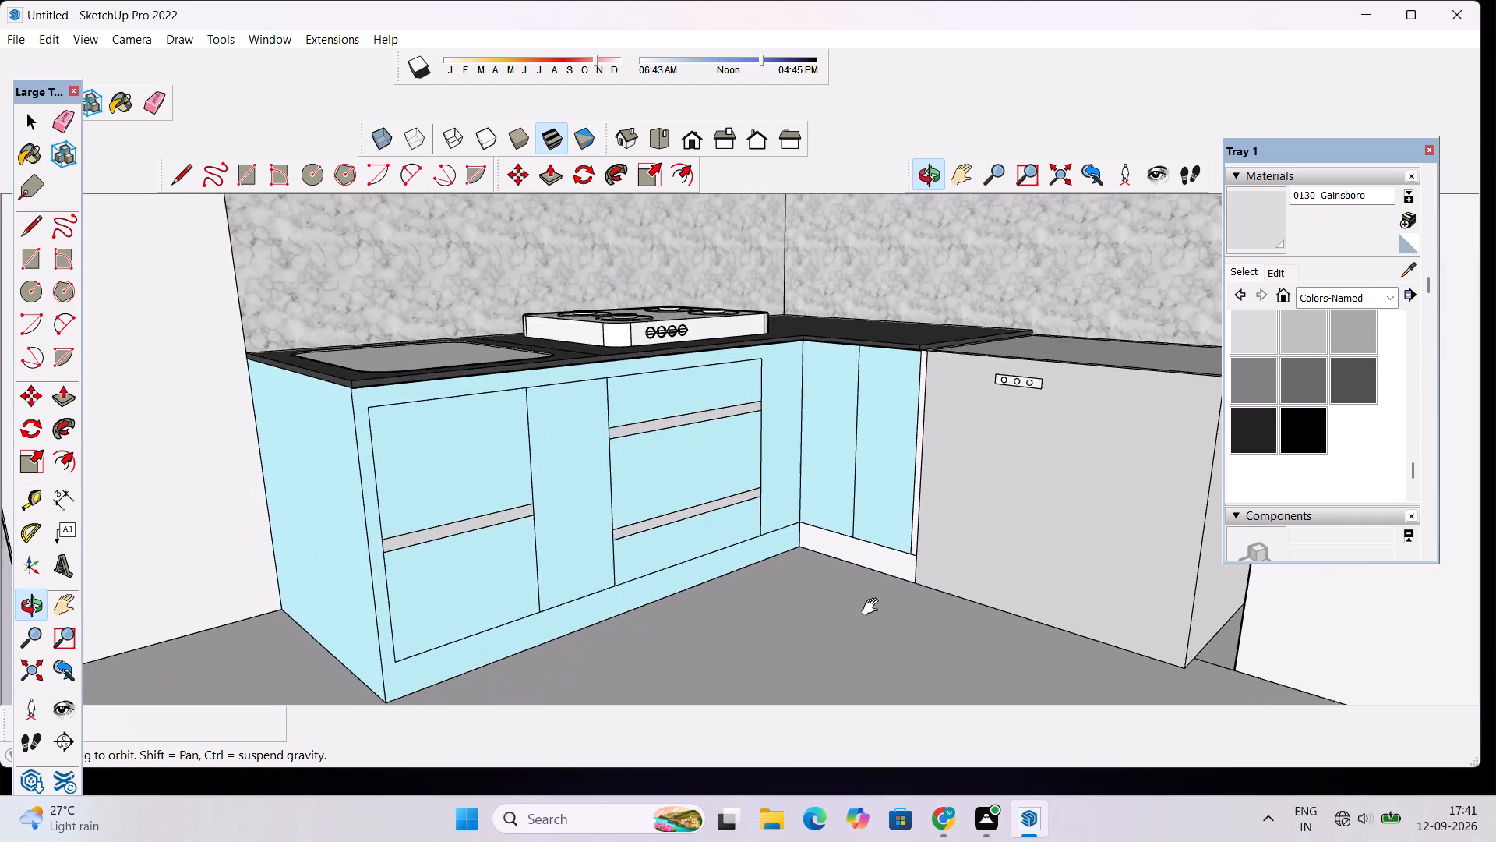
left_click_drag(873, 607, 876, 599, "shift")
scroll(908, 509, "up", 6)
left_click_drag(923, 492, 915, 614, "shift")
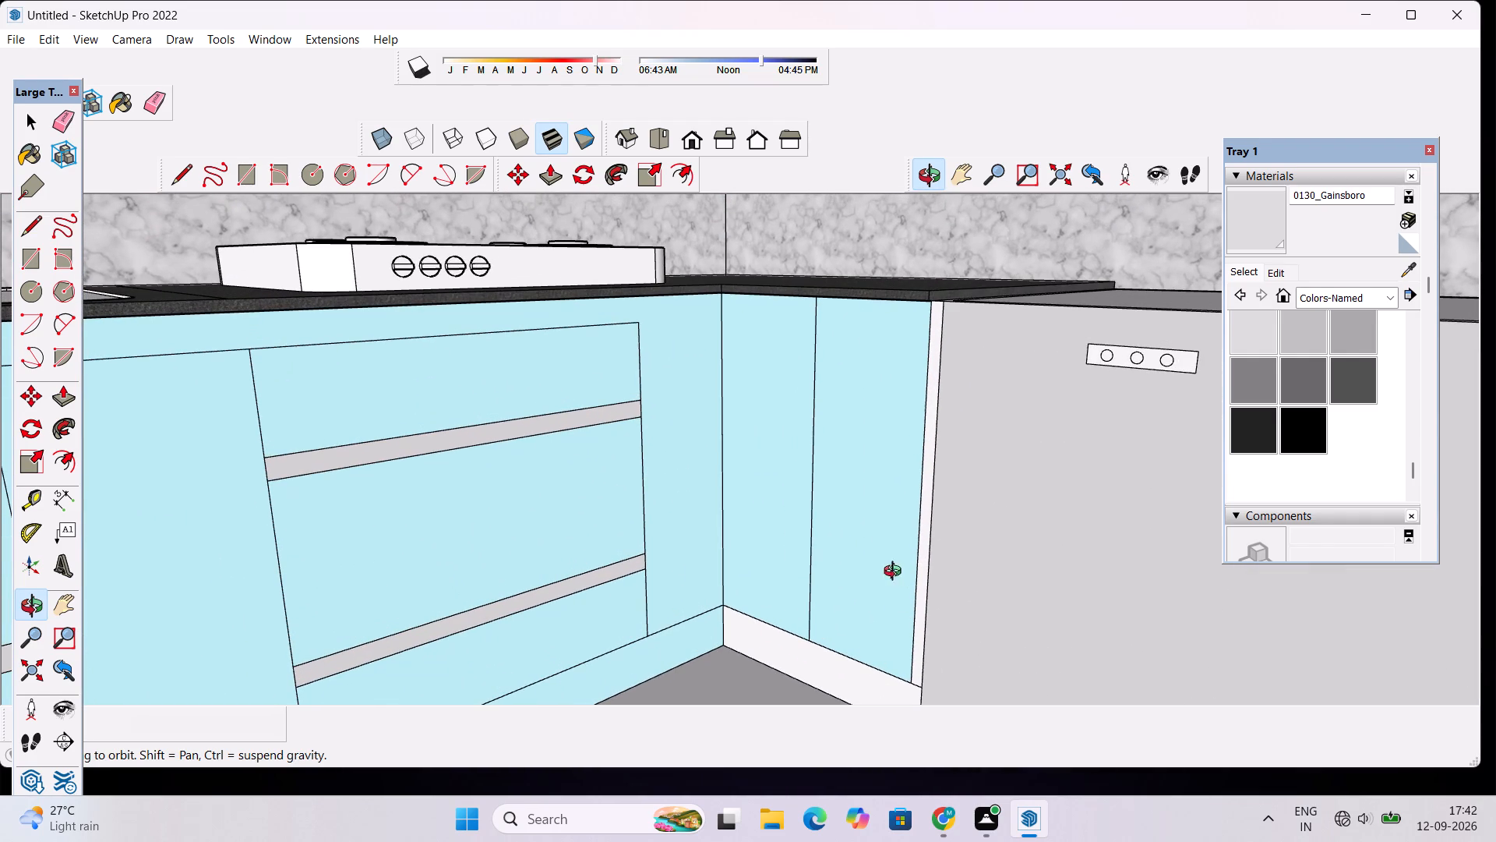
left_click_drag(943, 505, 1043, 488)
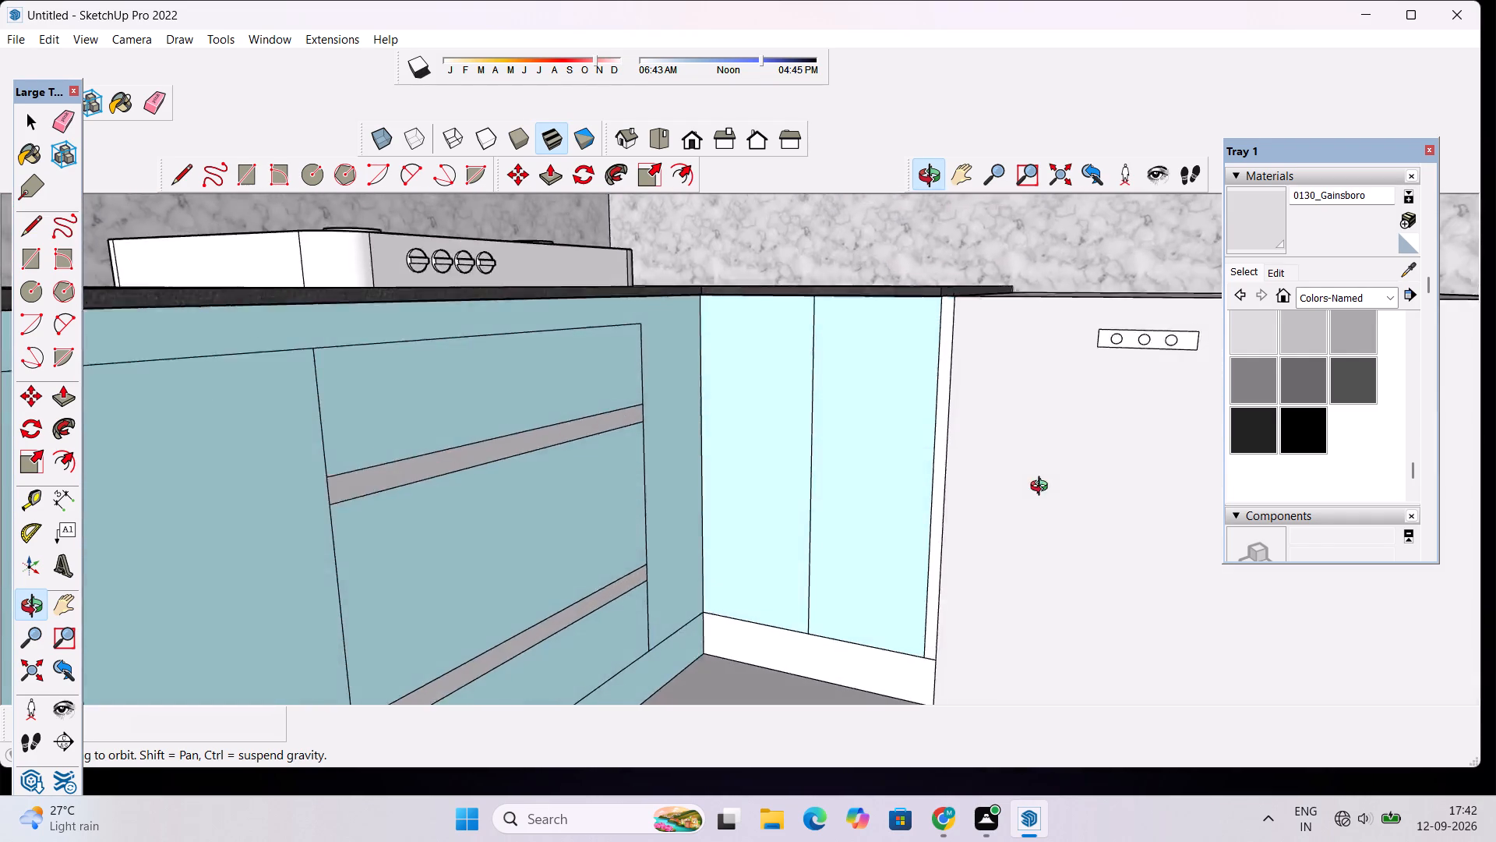
left_click_drag(1043, 488, 1214, 747)
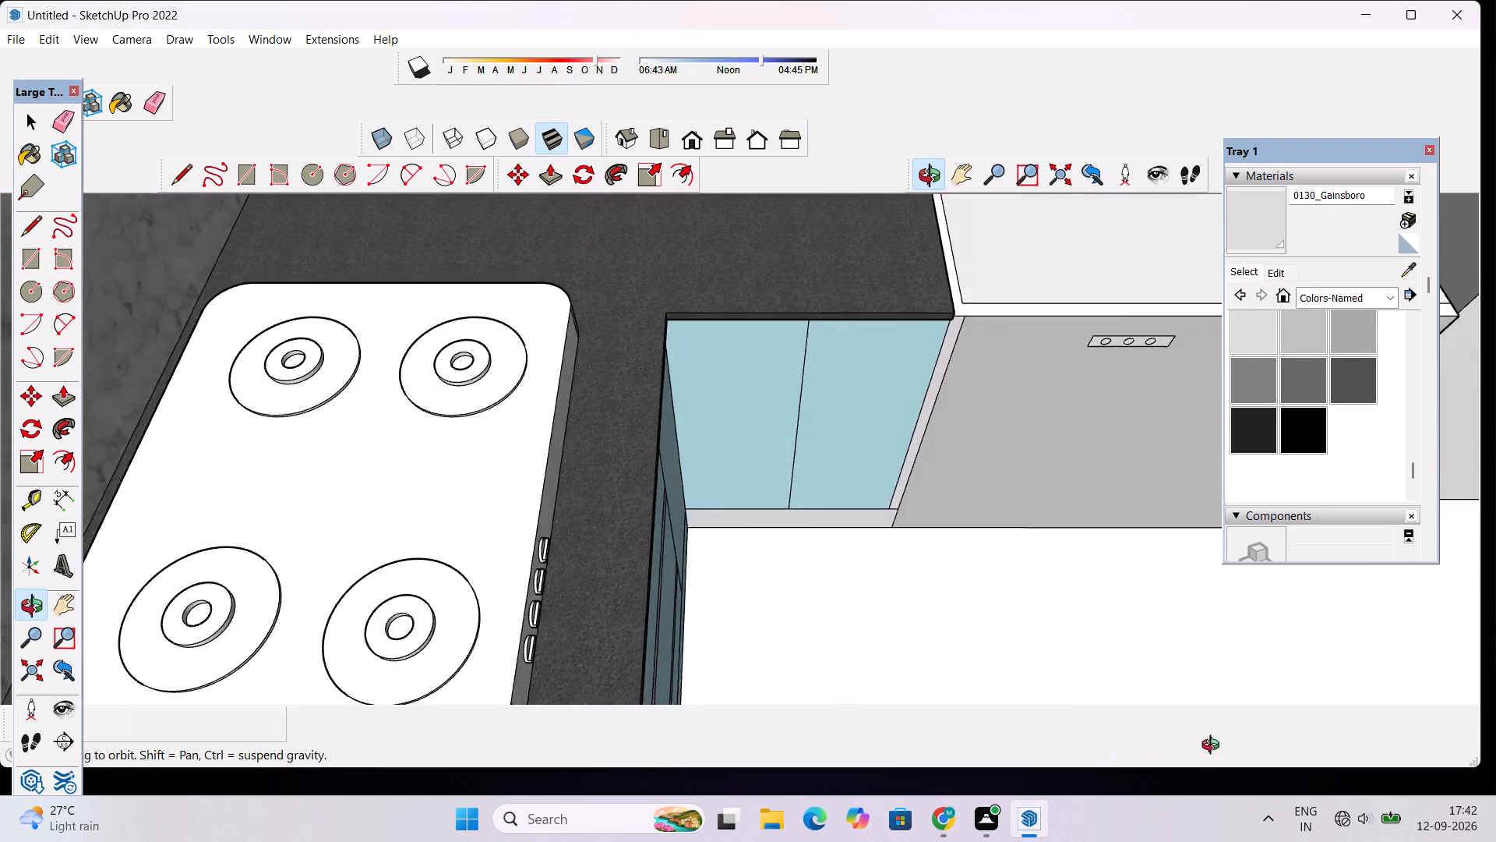
left_click_drag(1214, 747, 1307, 608)
scroll(1074, 487, "down", 4)
scroll(1086, 505, "up", 11)
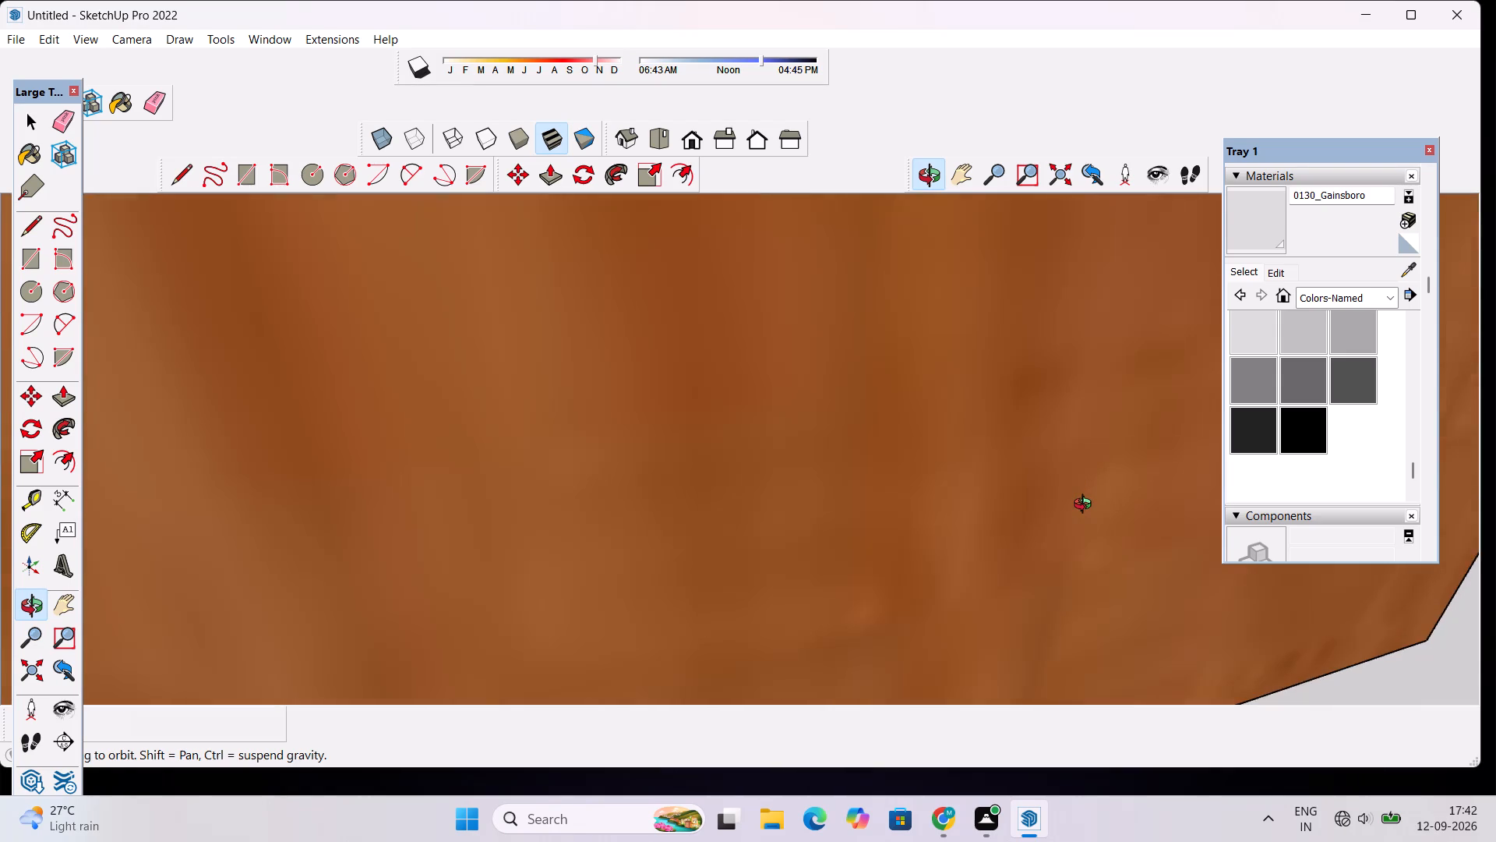
scroll(1086, 506, "up", 20)
scroll(1086, 506, "up", 20)
scroll(1086, 506, "up", 18)
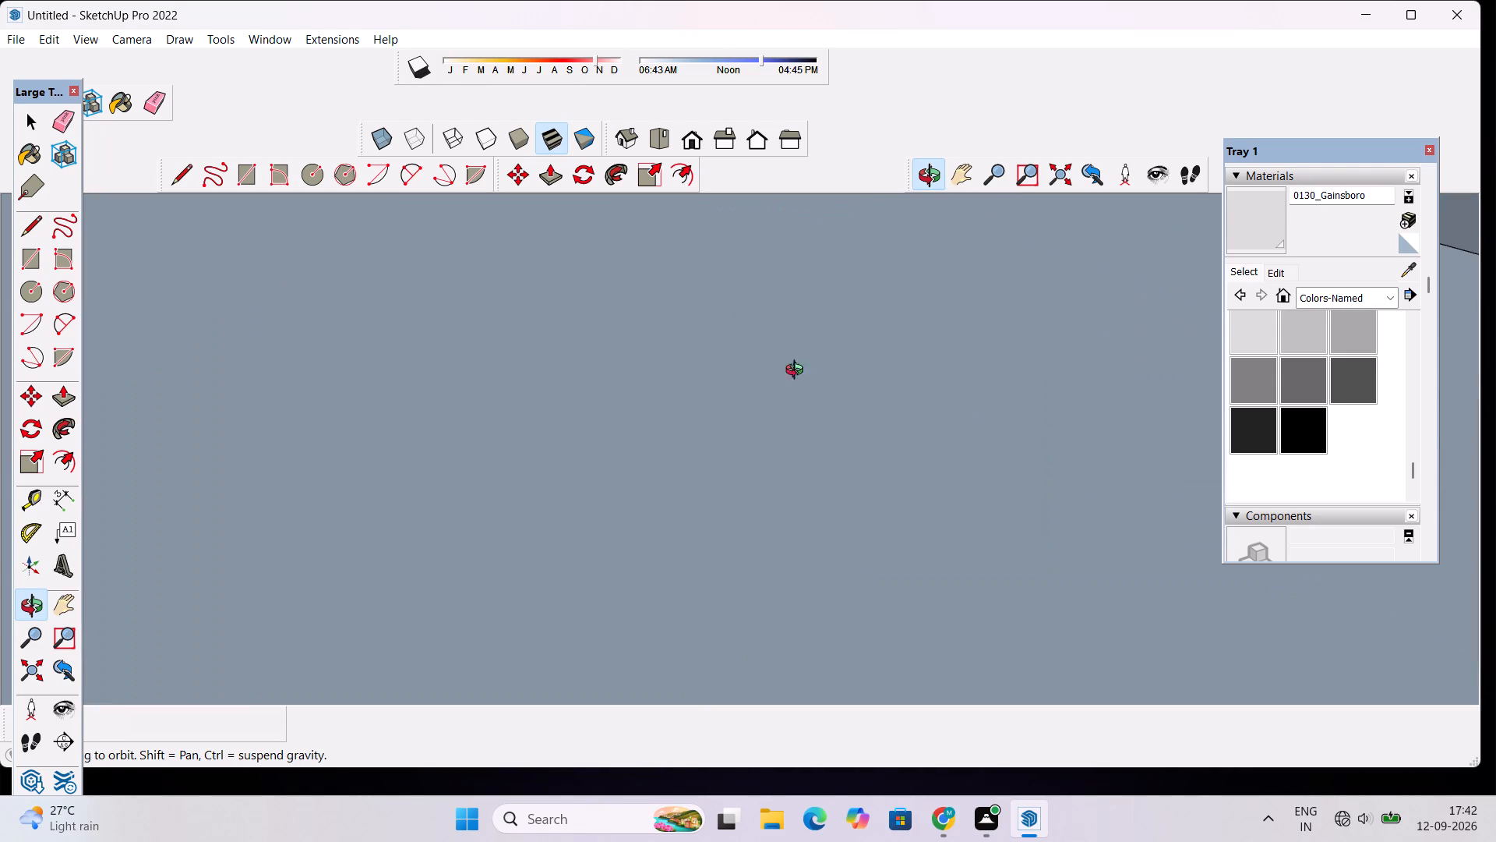
Explode the ceiling slab group above the kitchen into its constituent faces and edges.
left_click(698, 134)
scroll(690, 391, "down", 7)
left_click_drag(737, 388, 718, 504)
scroll(714, 501, "down", 4)
scroll(643, 502, "down", 5)
scroll(489, 582, "up", 2)
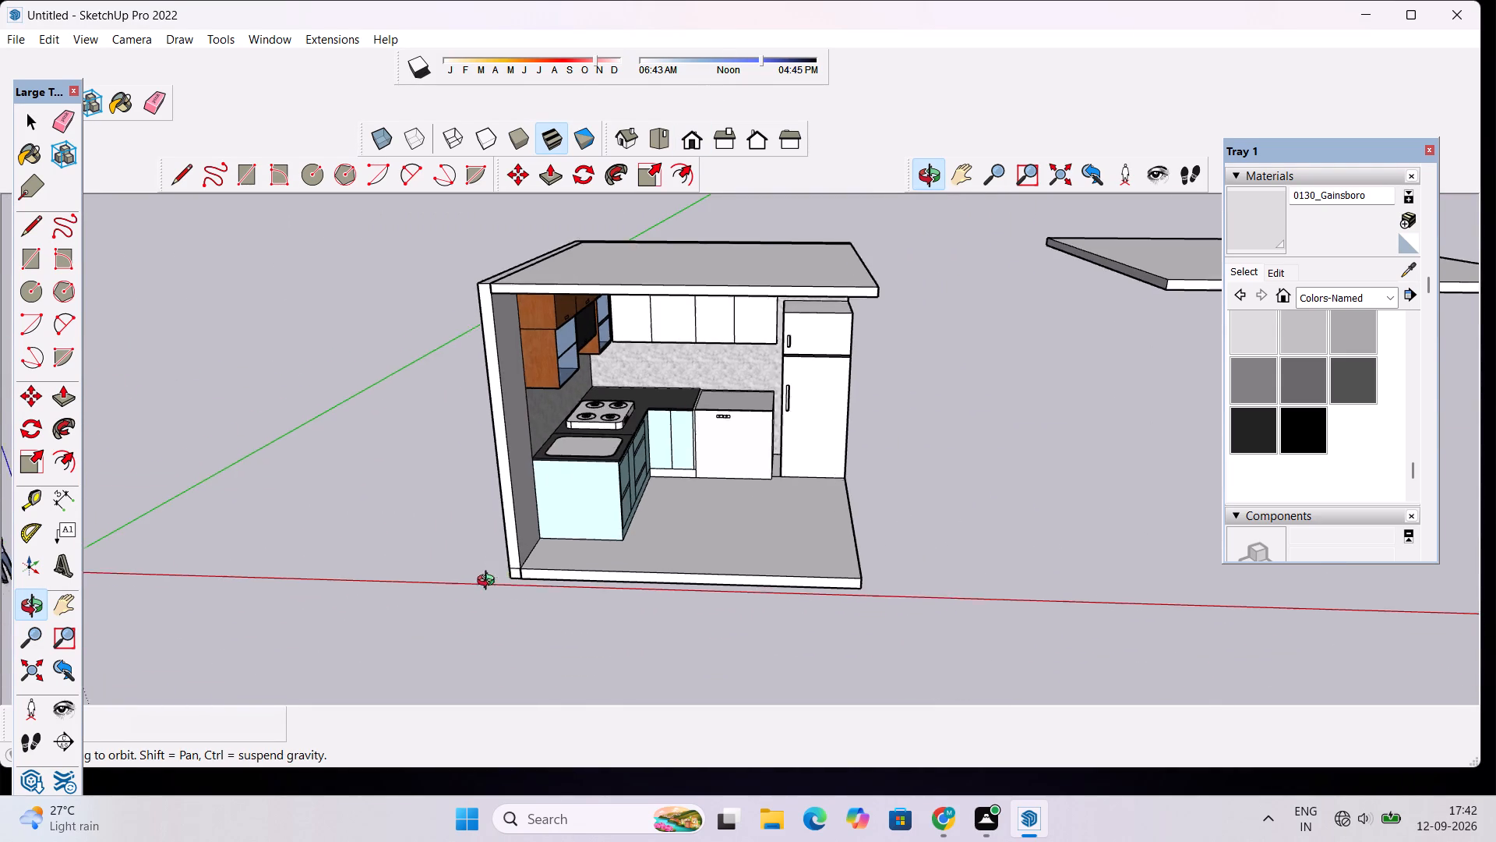
scroll(489, 582, "up", 3)
left_click_drag(691, 526, 412, 636)
left_click_drag(790, 391, 794, 503)
left_click(810, 402)
key("space")
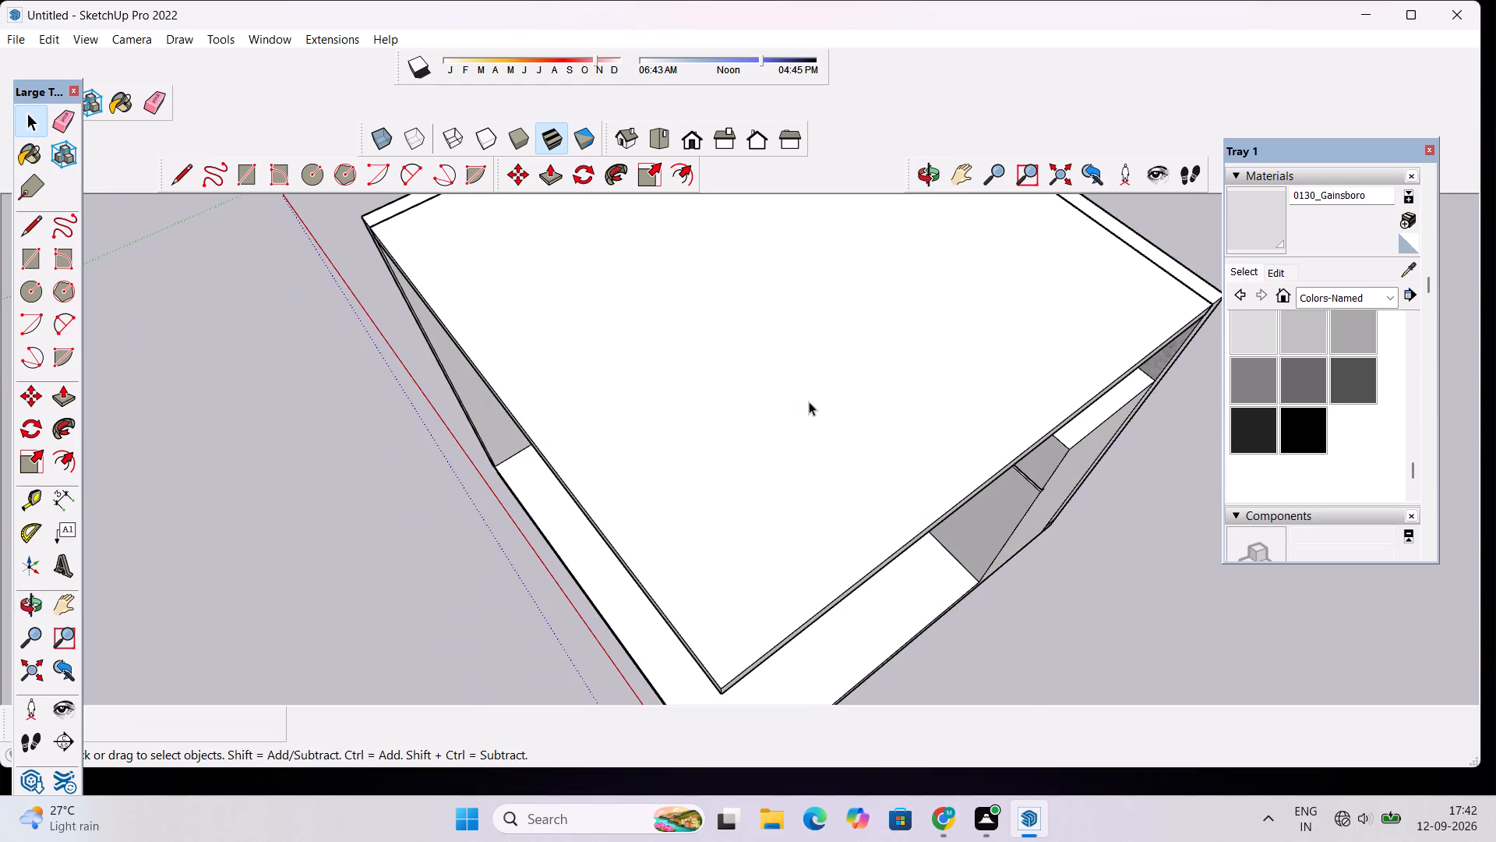
left_click(809, 402)
right_click(809, 401)
left_click(872, 522)
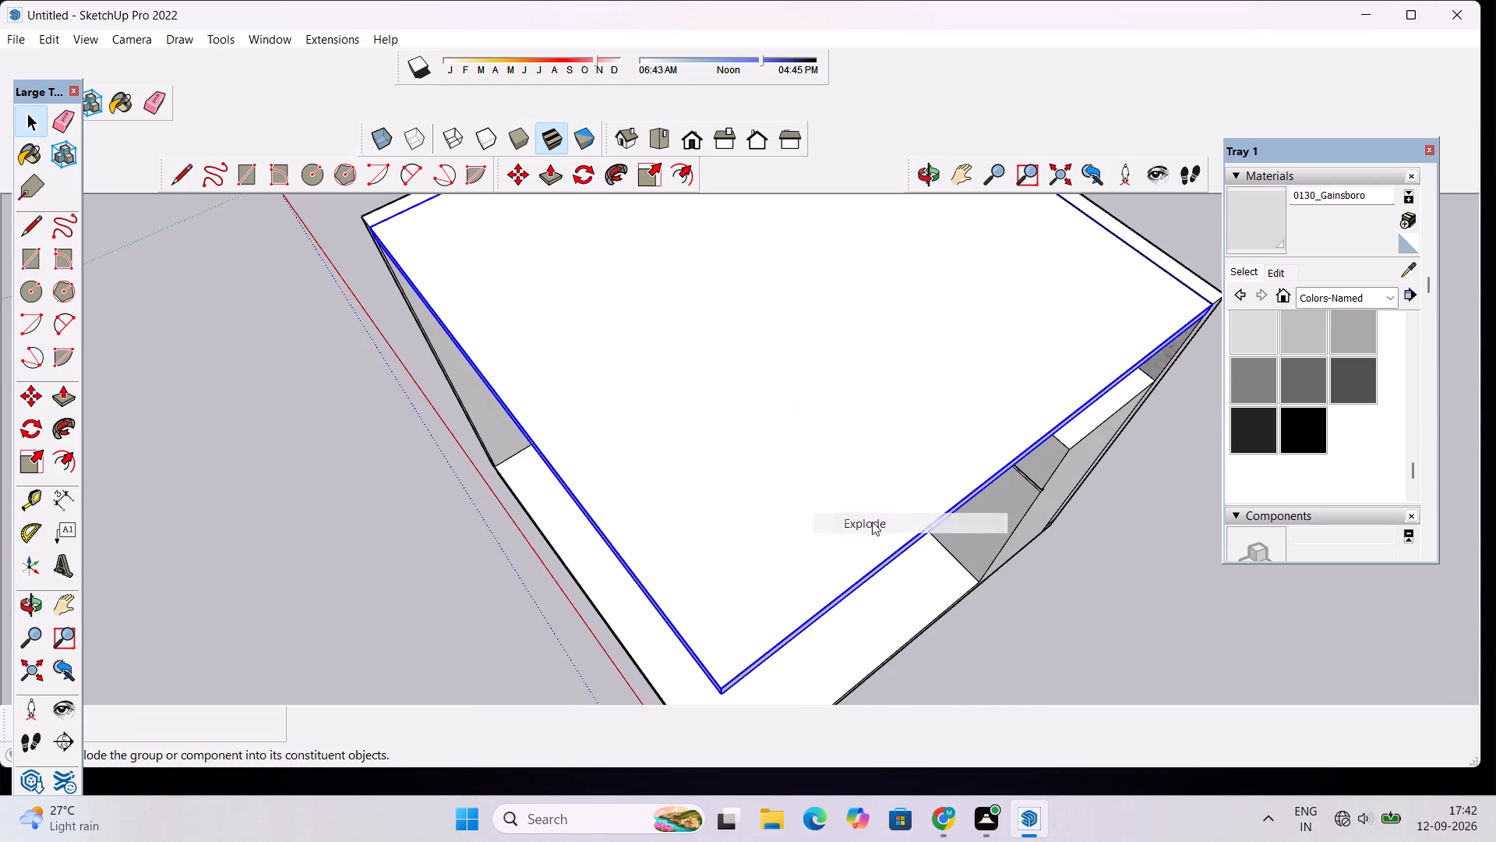
Paint the ceiling's underside around the recessed tray with 0118_Thistle from the Colors-Named collection.
left_click(929, 186)
left_click_drag(949, 636, 948, 470)
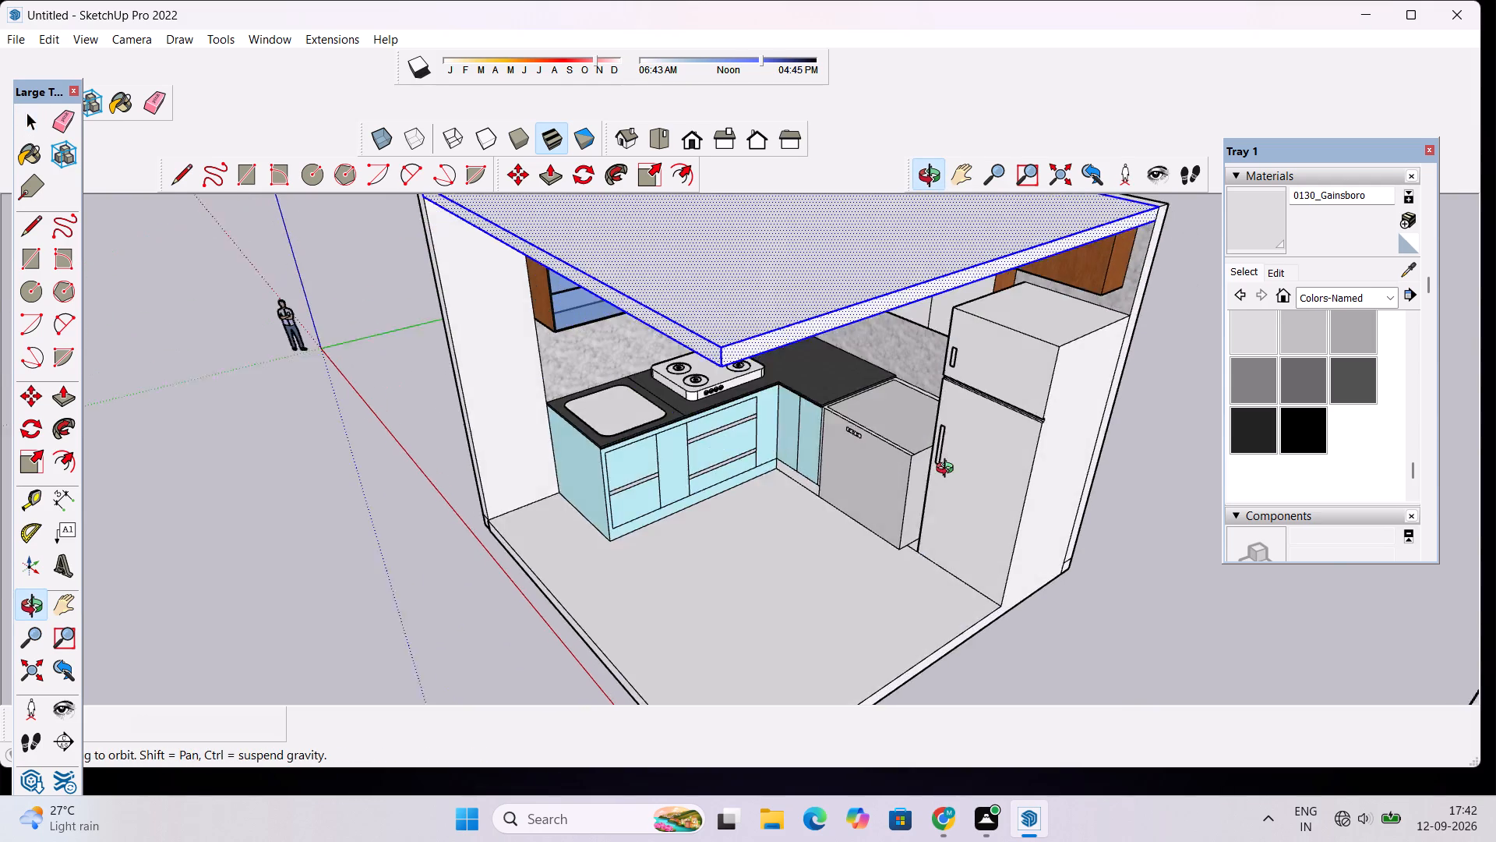
left_click_drag(948, 470, 948, 465)
scroll(948, 489, "down", 5)
left_click_drag(962, 575, 931, 323)
scroll(931, 349, "up", 4)
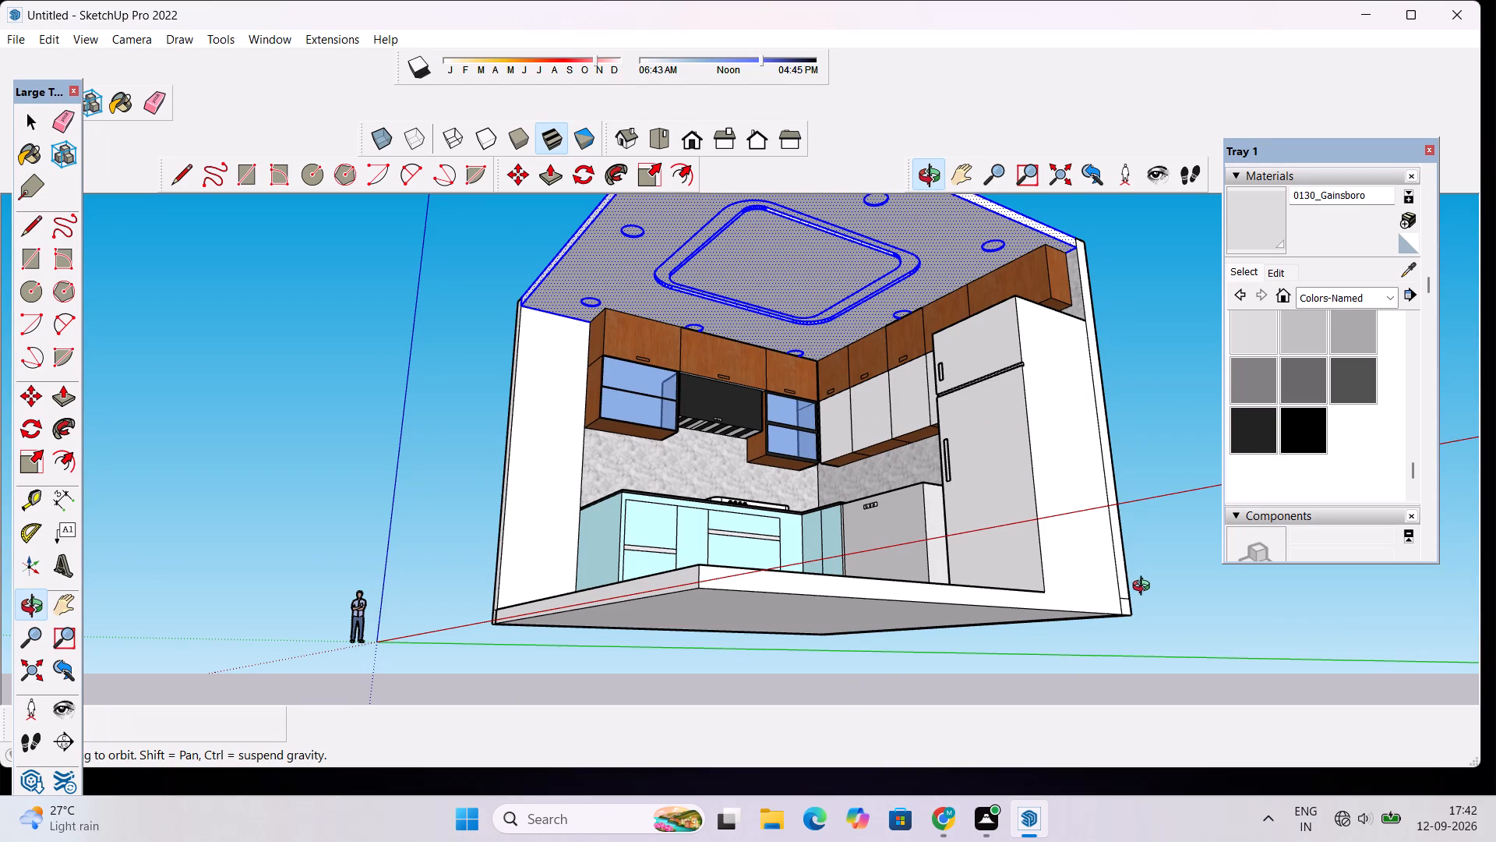
left_click(1145, 589)
key("space")
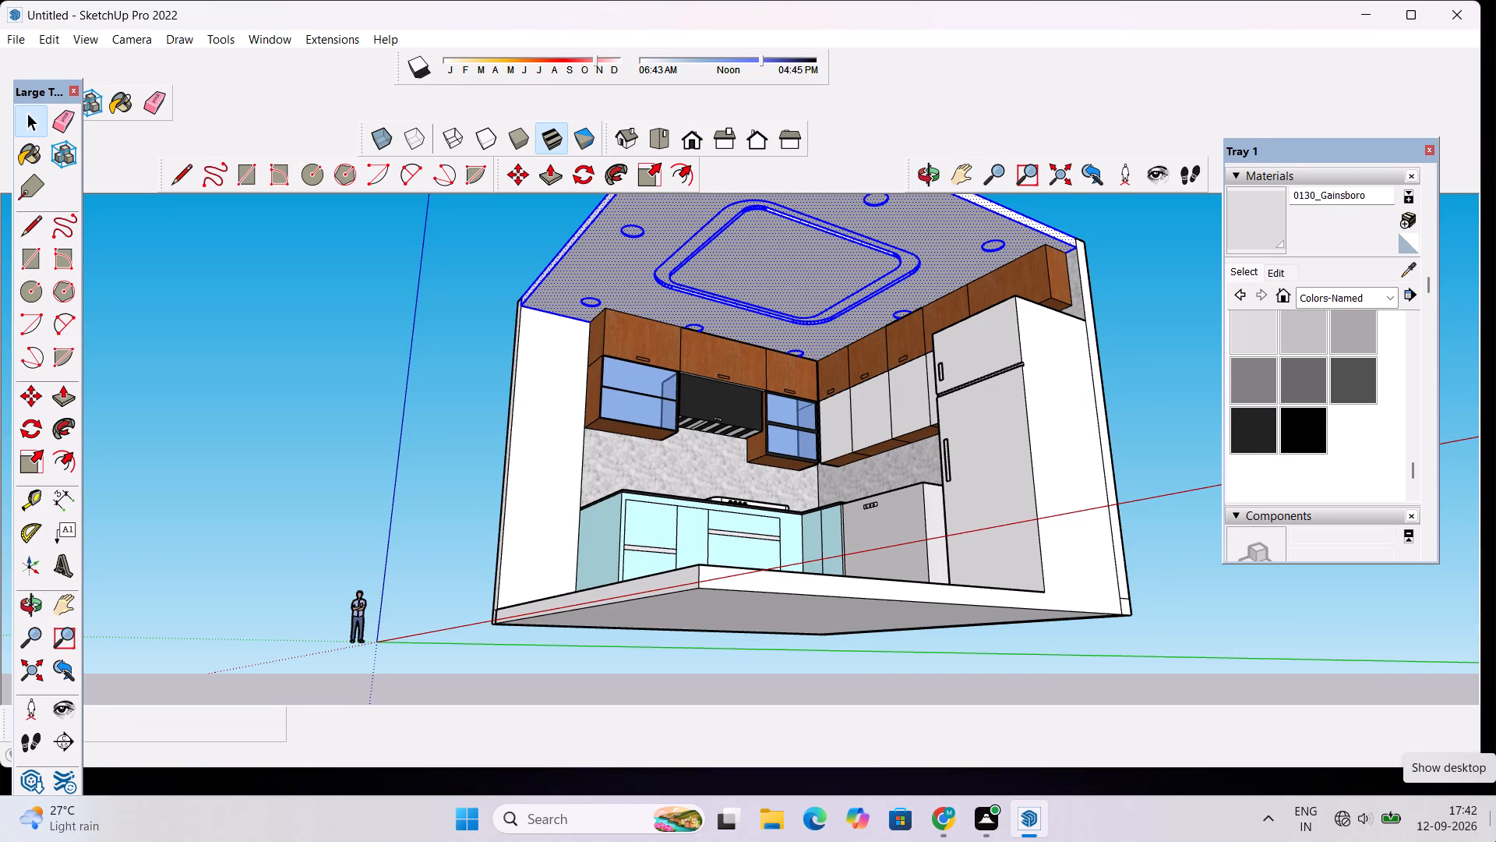
scroll(1470, 609, "down", 5)
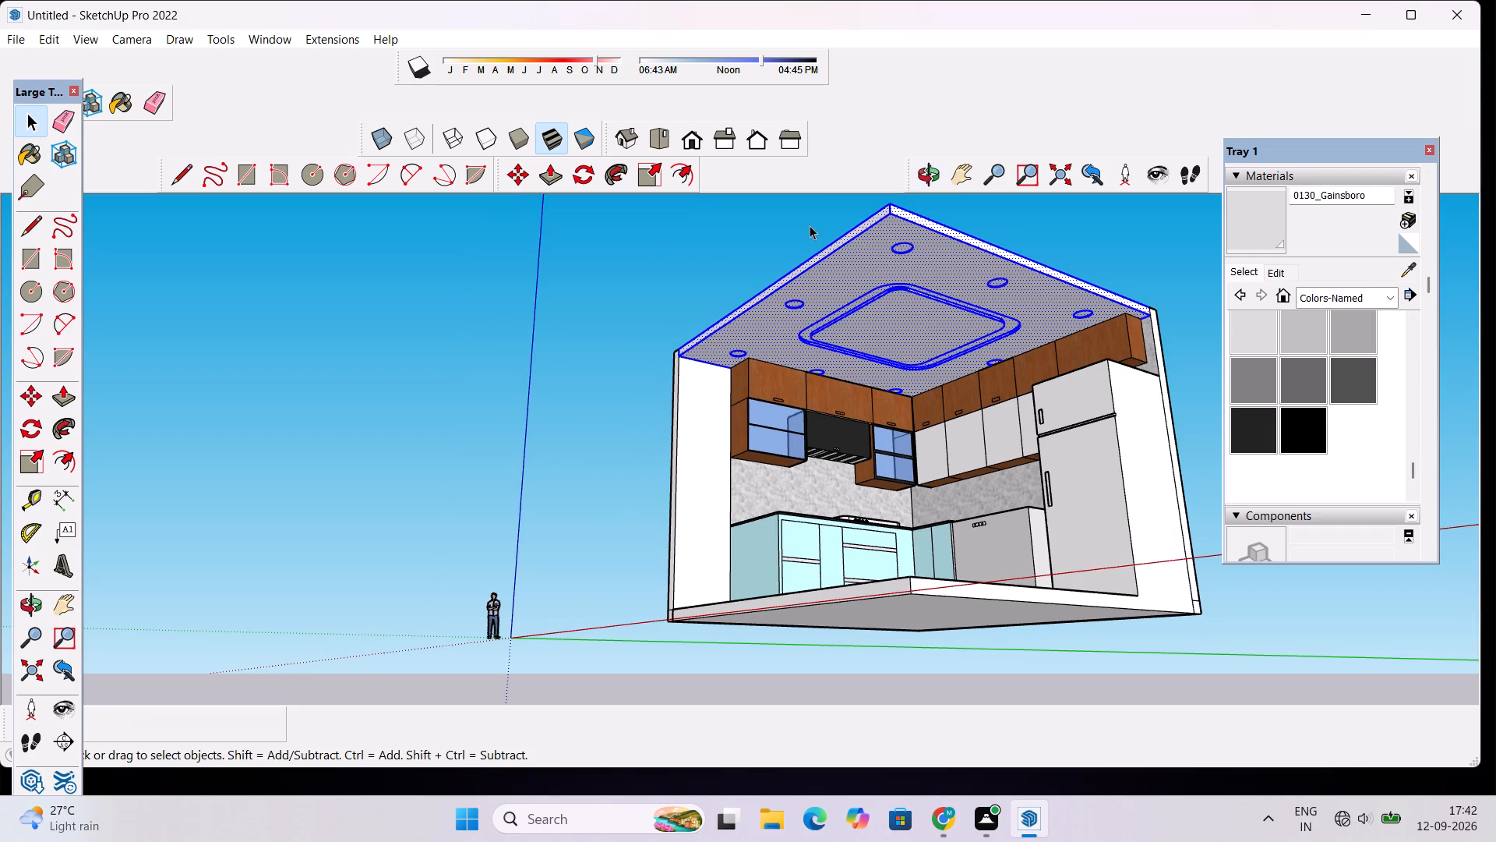
left_click(810, 225)
scroll(835, 302, "up", 7)
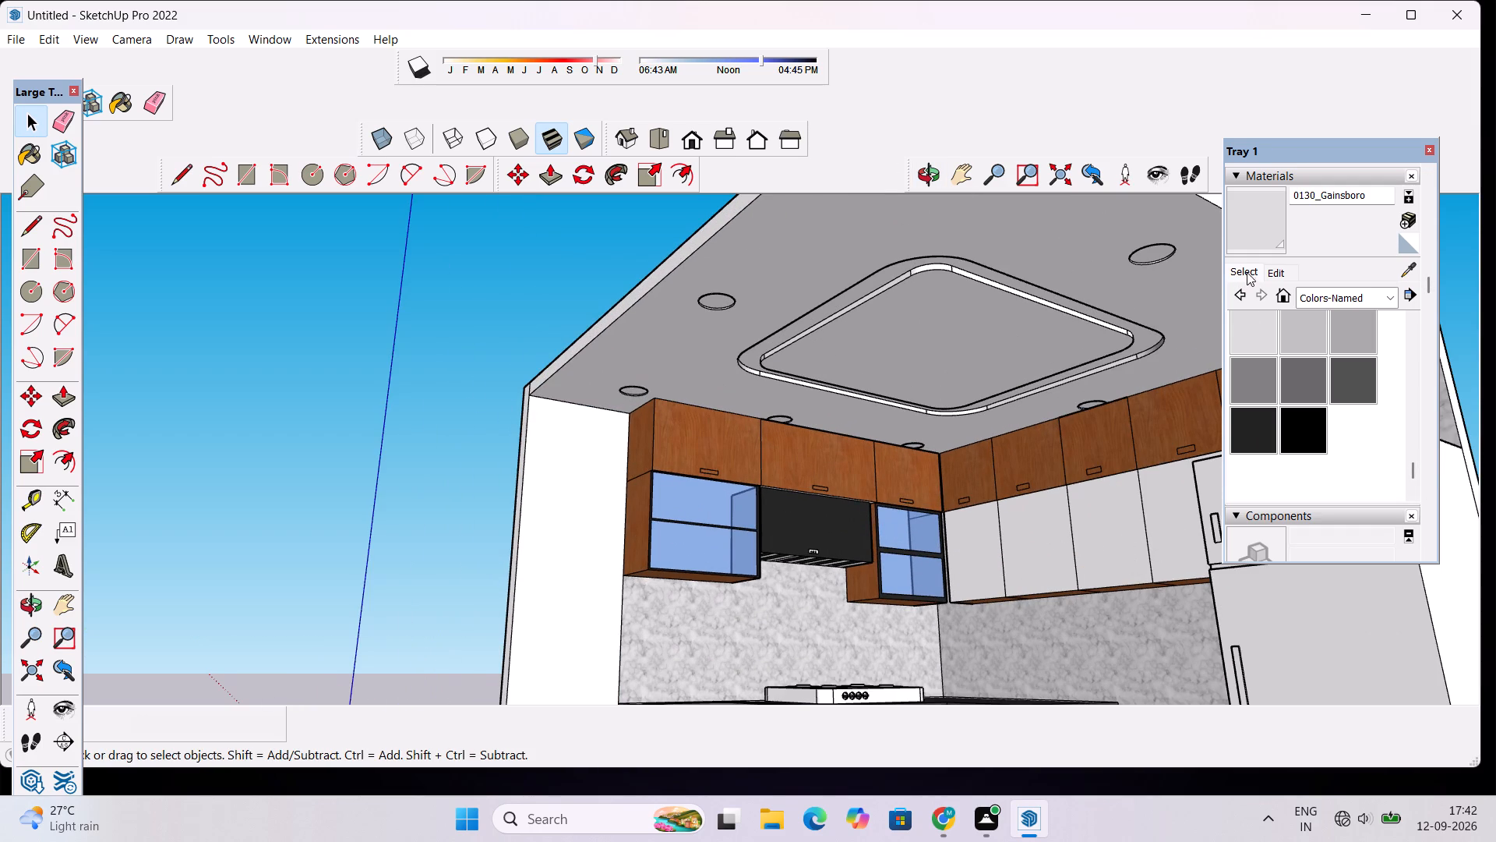
scroll(1316, 383, "up", 3)
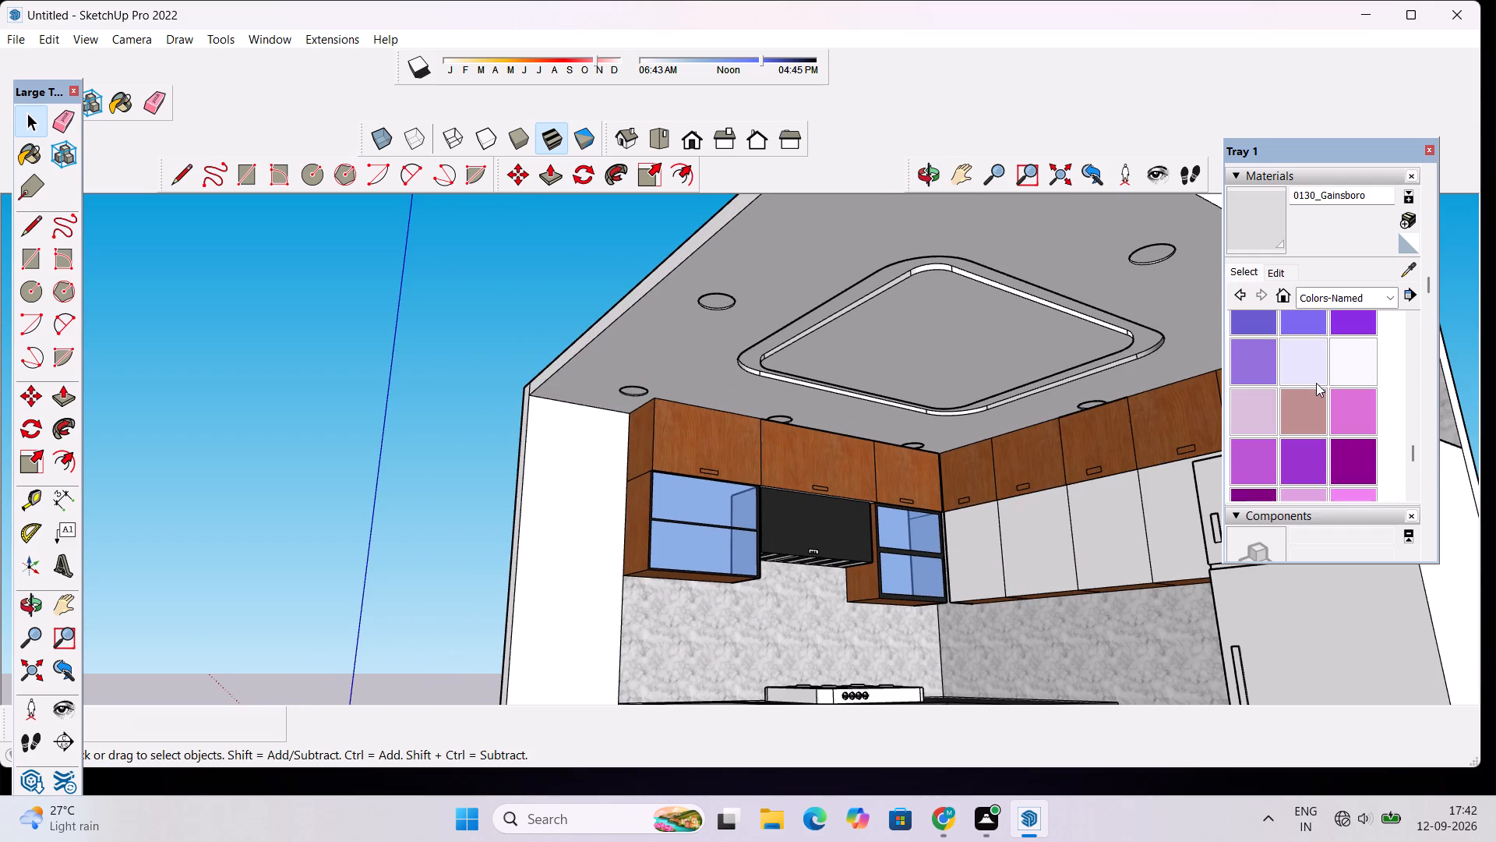
left_click(1265, 407)
scroll(1060, 289, "up", 2)
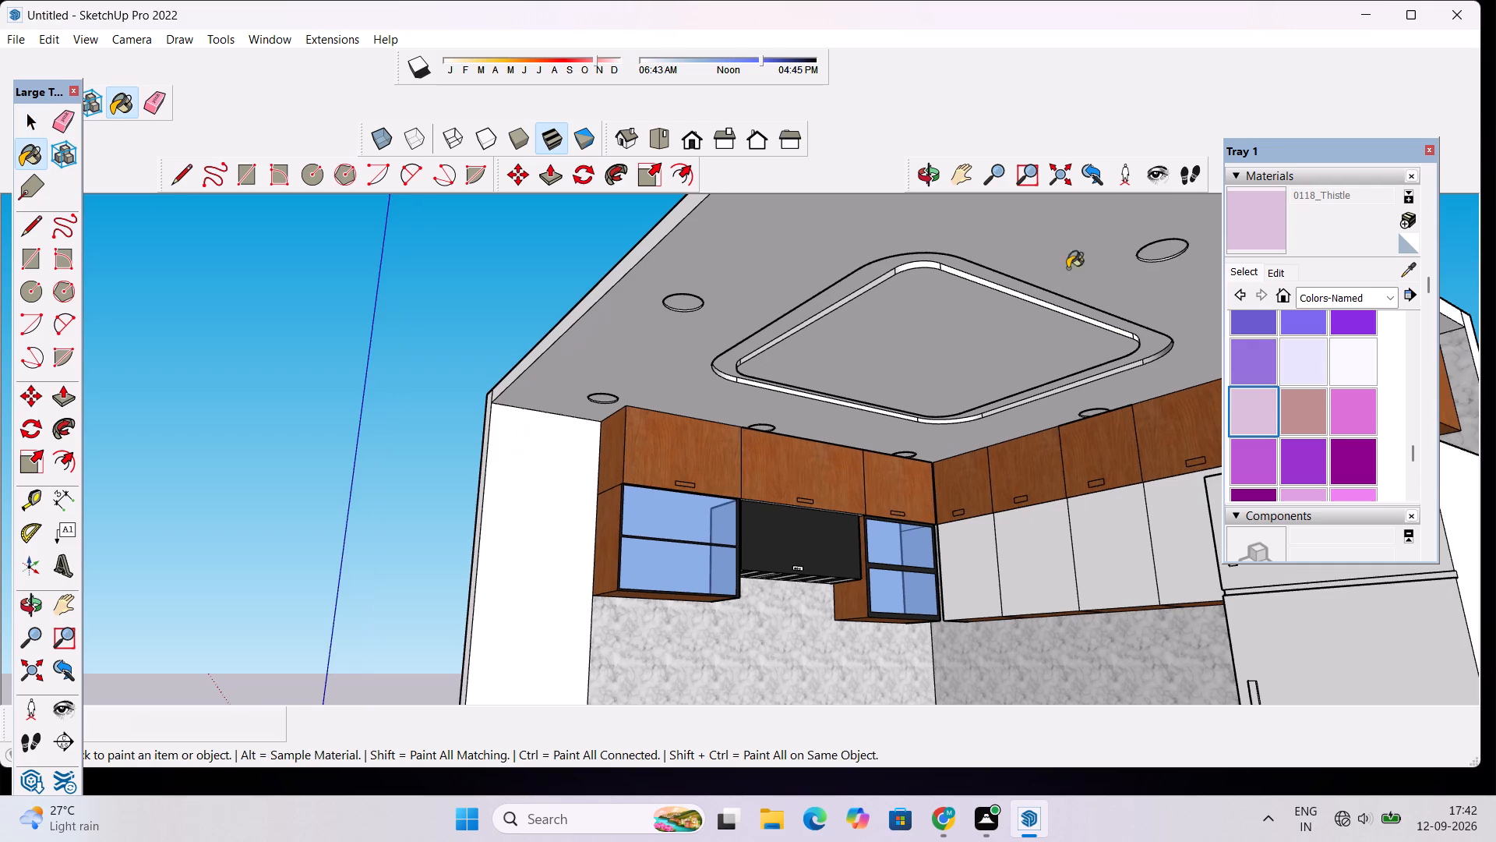
left_click(1078, 258)
Paint the central panel of the recessed ceiling tray with 0099_LightSteelBlue from the Colors-Named collection.
scroll(1089, 263, "down", 9)
scroll(1186, 368, "up", 1)
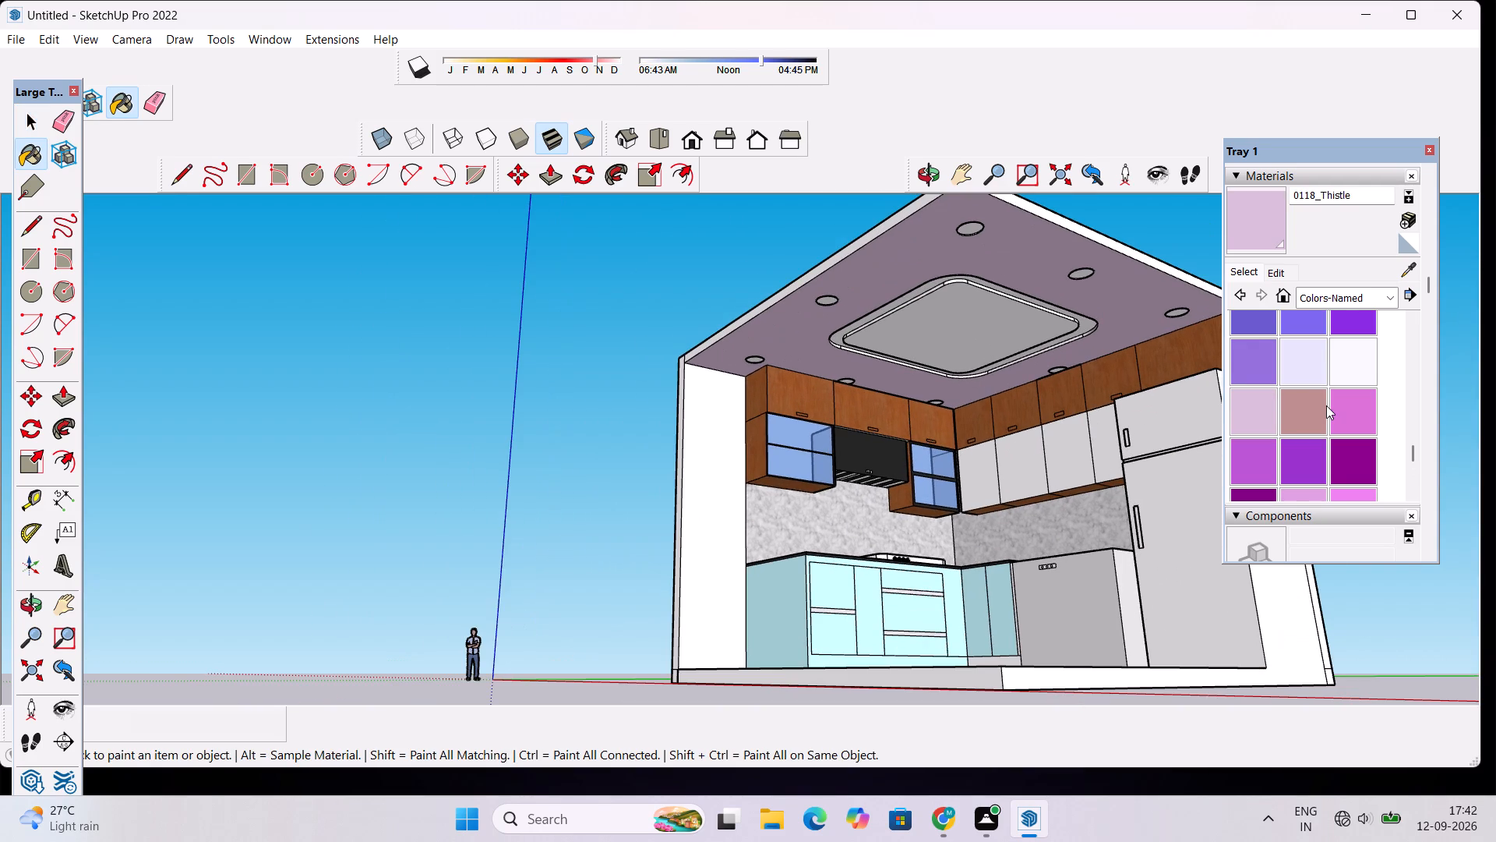
scroll(1324, 400, "up", 3)
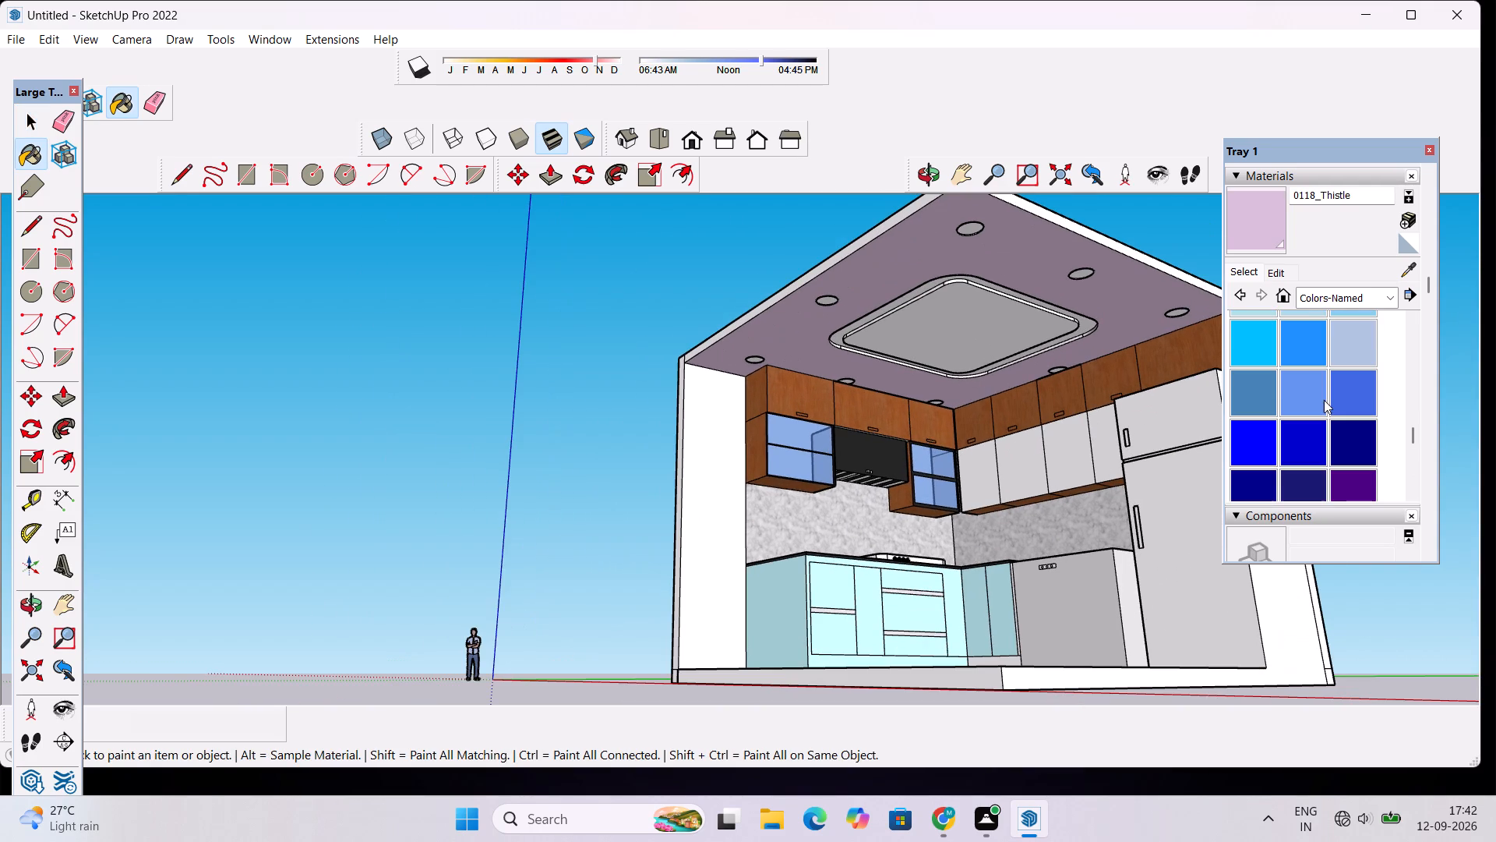
scroll(1324, 400, "up", 1)
scroll(1324, 400, "down", 1)
left_click(1348, 338)
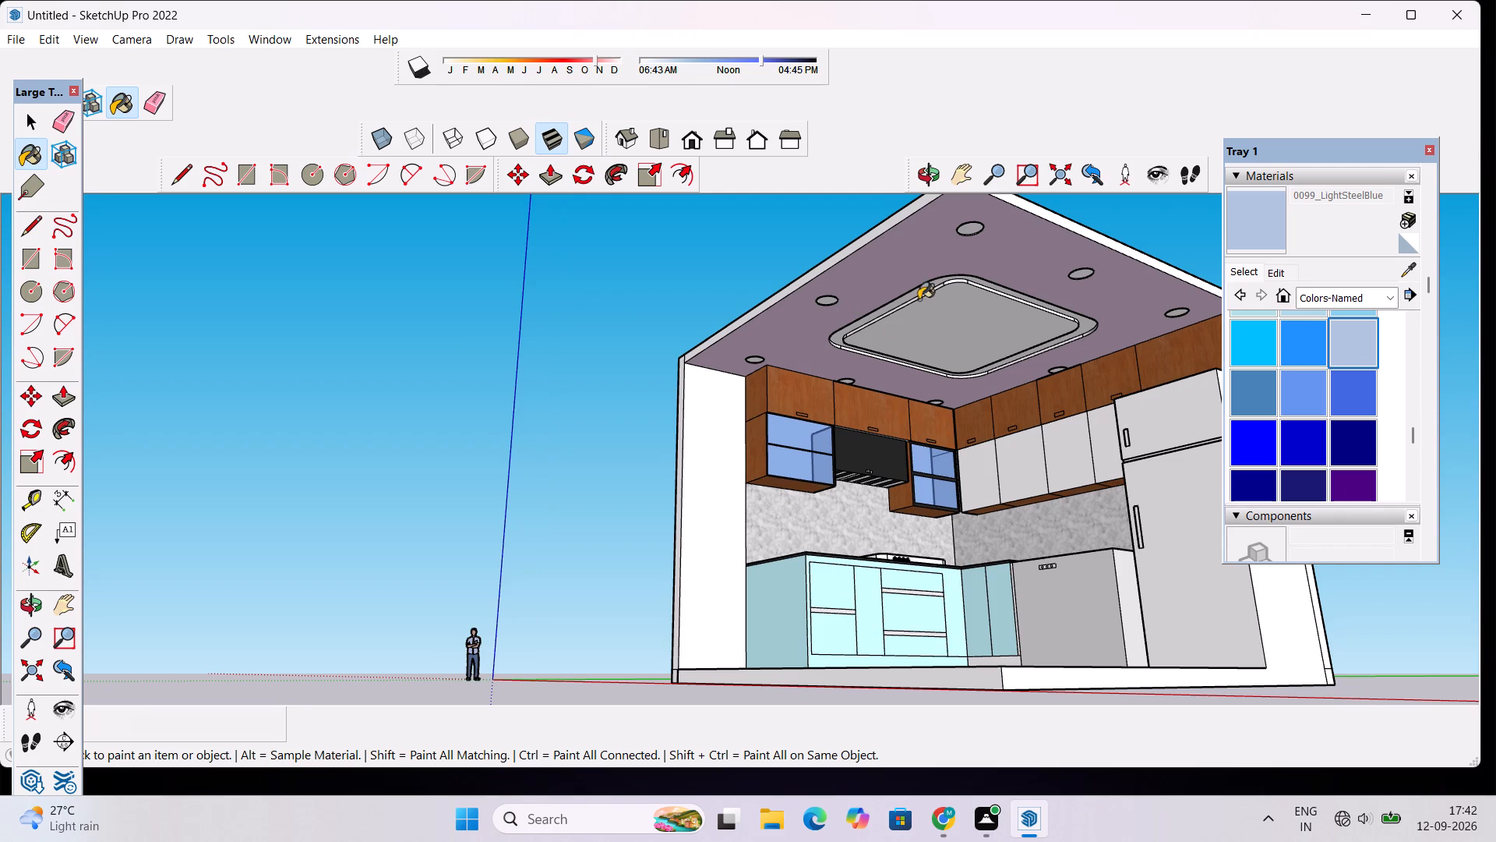
scroll(1016, 283, "up", 9)
left_click(979, 347)
Paint the tray's long inner rim face, its adjoining curved corner and the next straight side with 0099_LightSteelBlue.
scroll(1018, 285, "up", 6)
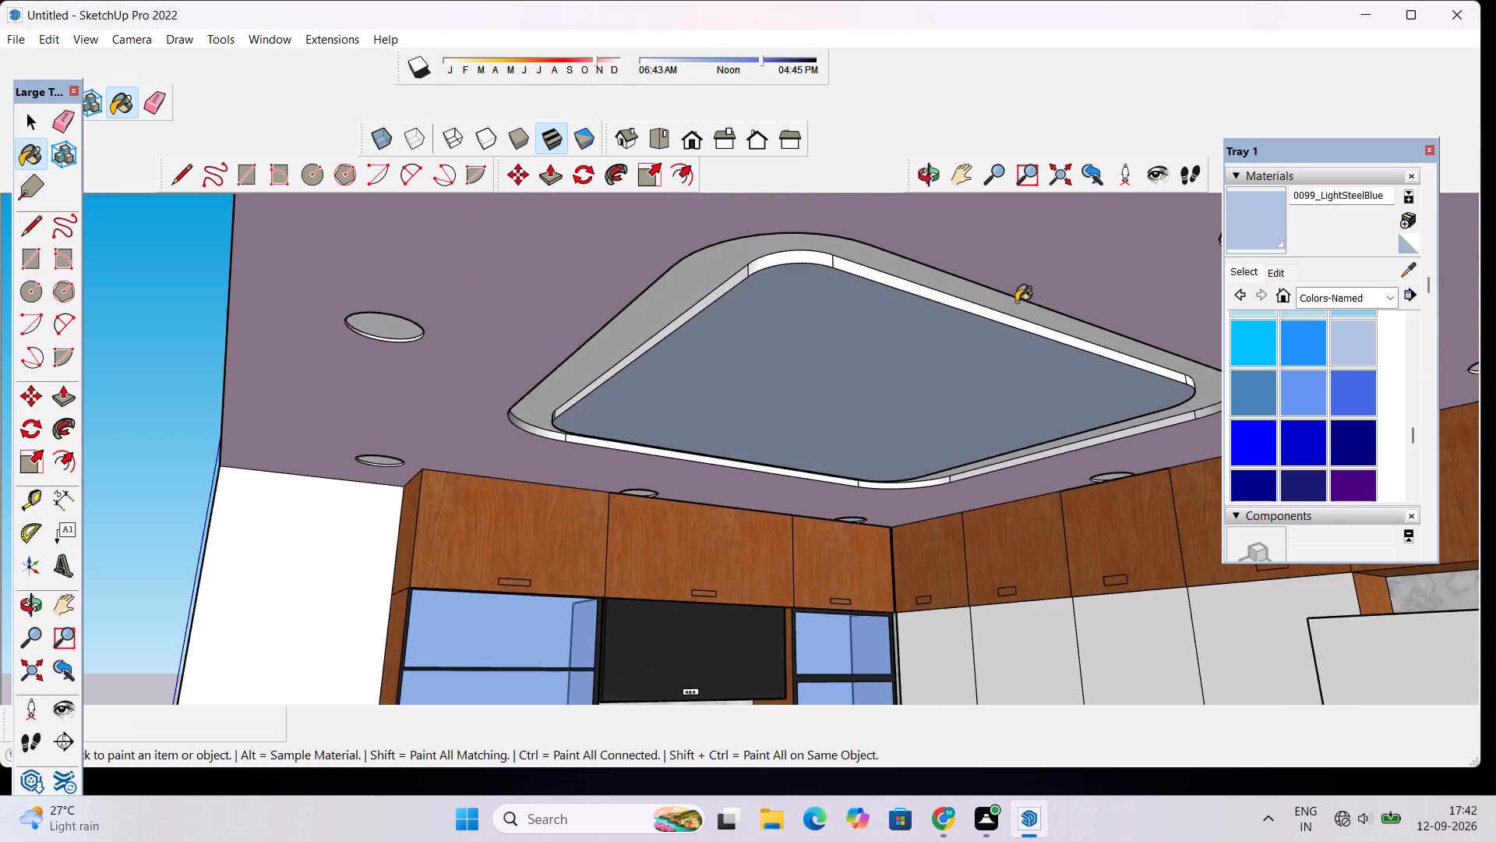
scroll(1016, 302, "up", 8)
left_click(983, 348)
scroll(983, 348, "down", 5)
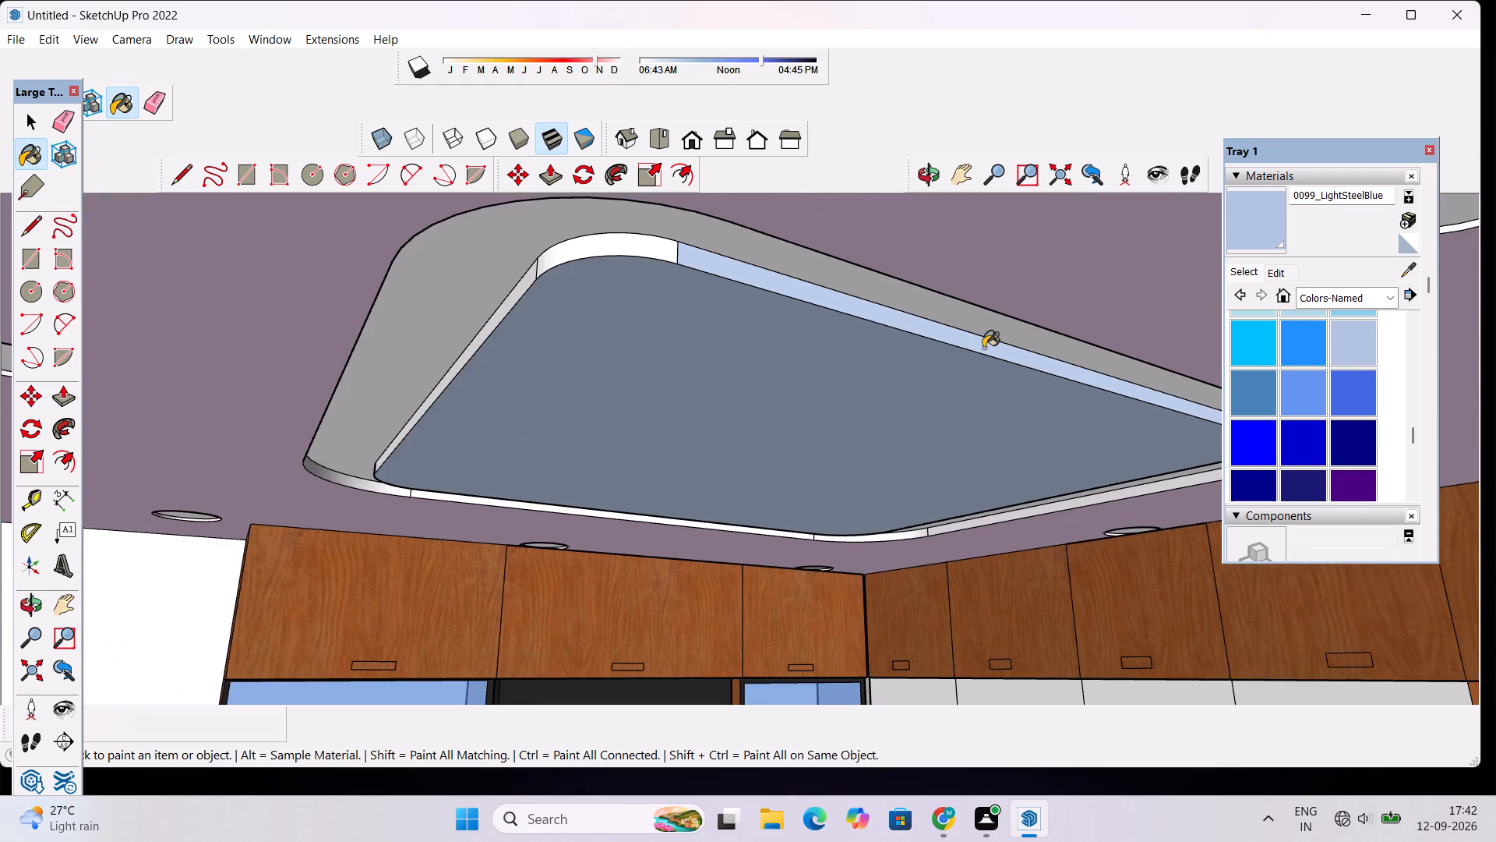
scroll(983, 348, "down", 4)
scroll(770, 271, "up", 4)
left_click(770, 289)
scroll(599, 326, "up", 2)
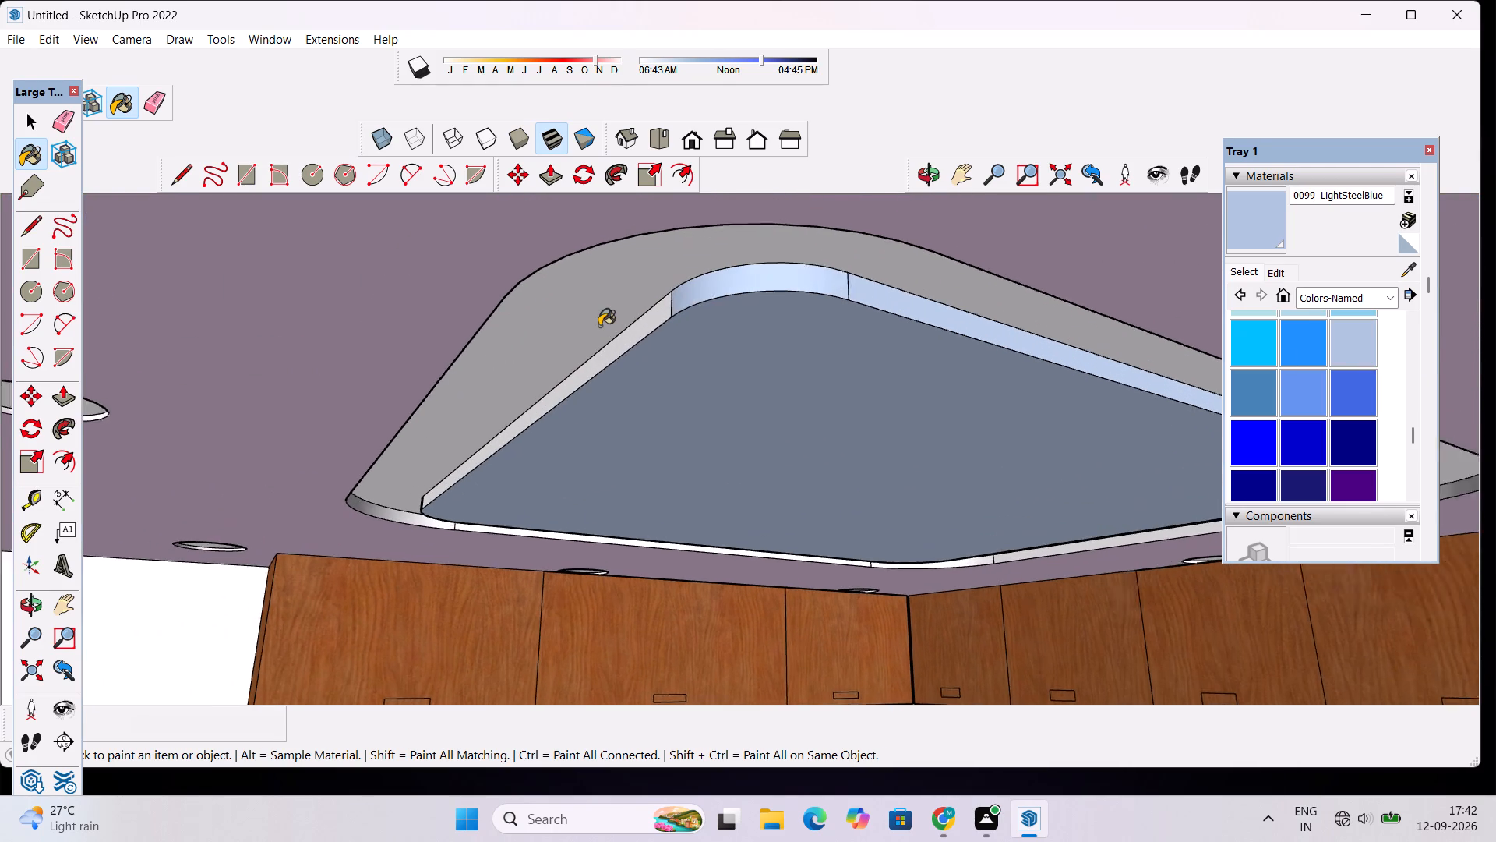
scroll(599, 326, "up", 6)
left_click(665, 339)
scroll(521, 391, "down", 19)
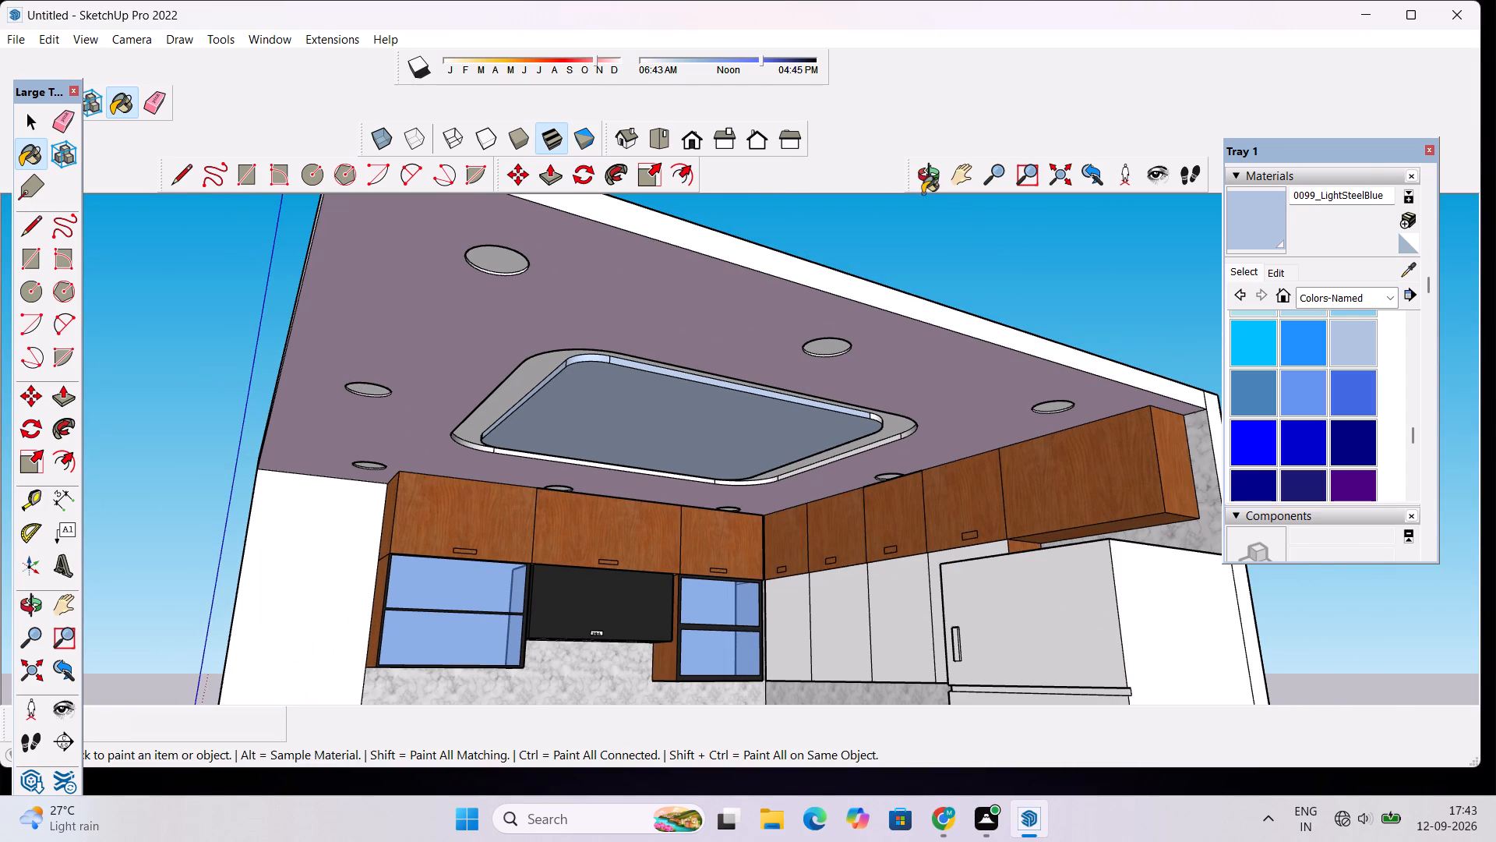
Paint the curved corner at the other end of the long inner rim face and its adjoining side with 0099_LightSteelBlue.
left_click(926, 180)
left_click_drag(978, 405, 783, 303)
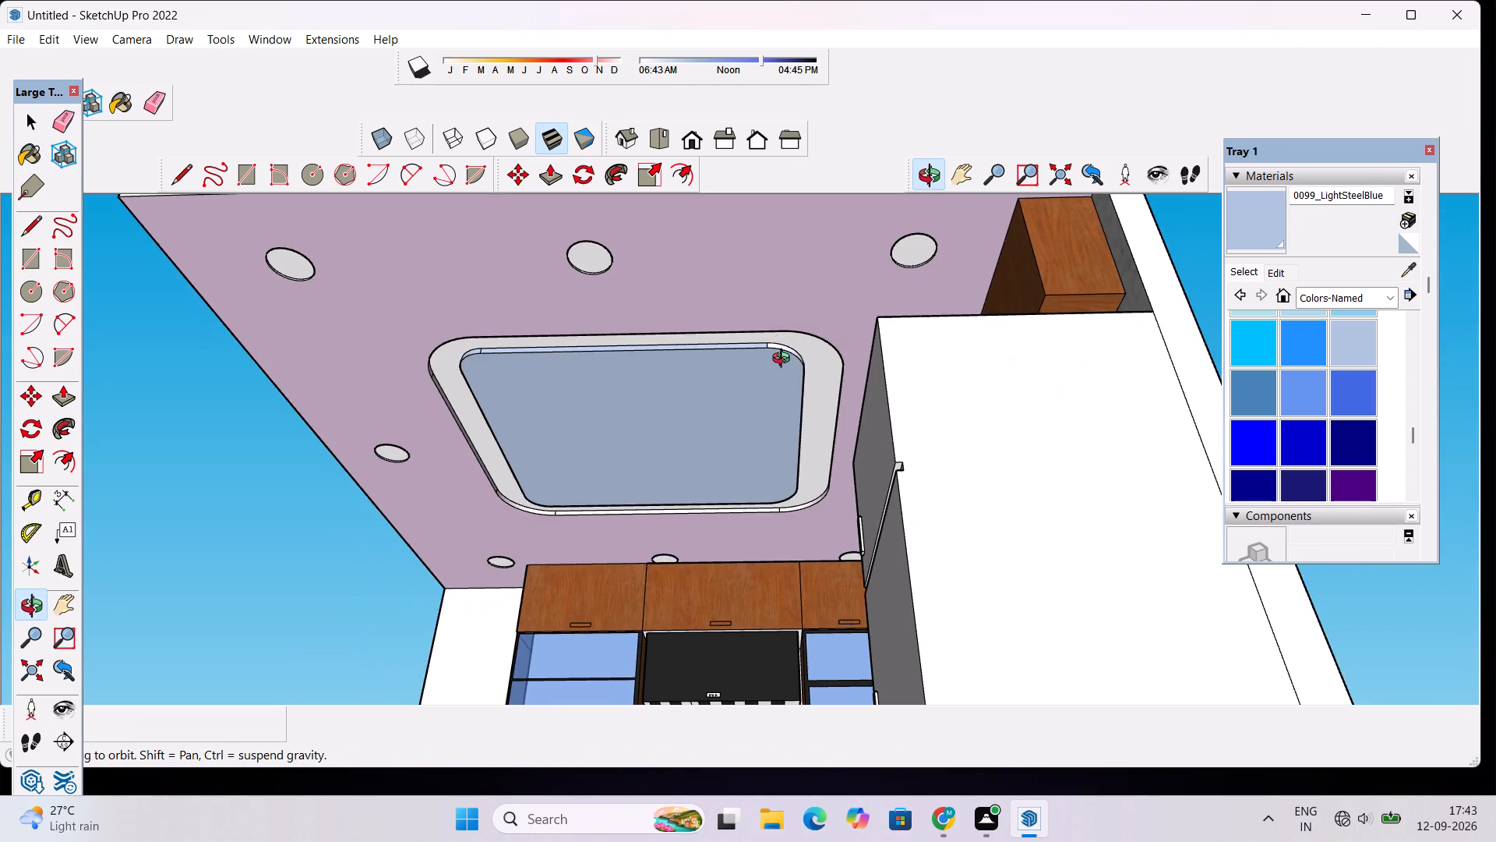
scroll(785, 360, "up", 9)
left_click_drag(785, 345, 708, 409)
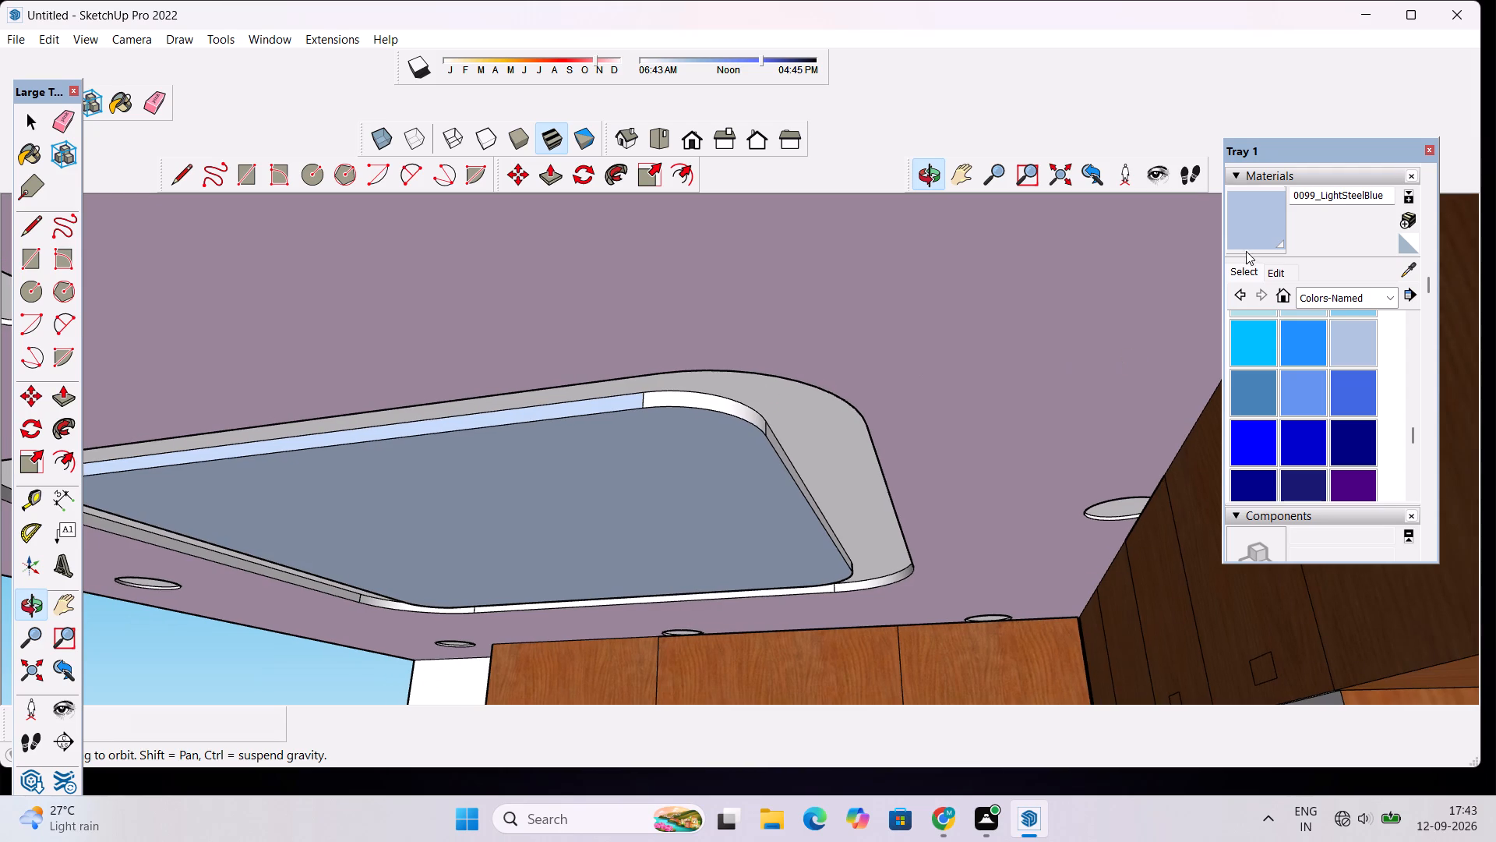
left_click(1253, 222)
scroll(665, 464, "up", 4)
left_click(768, 373)
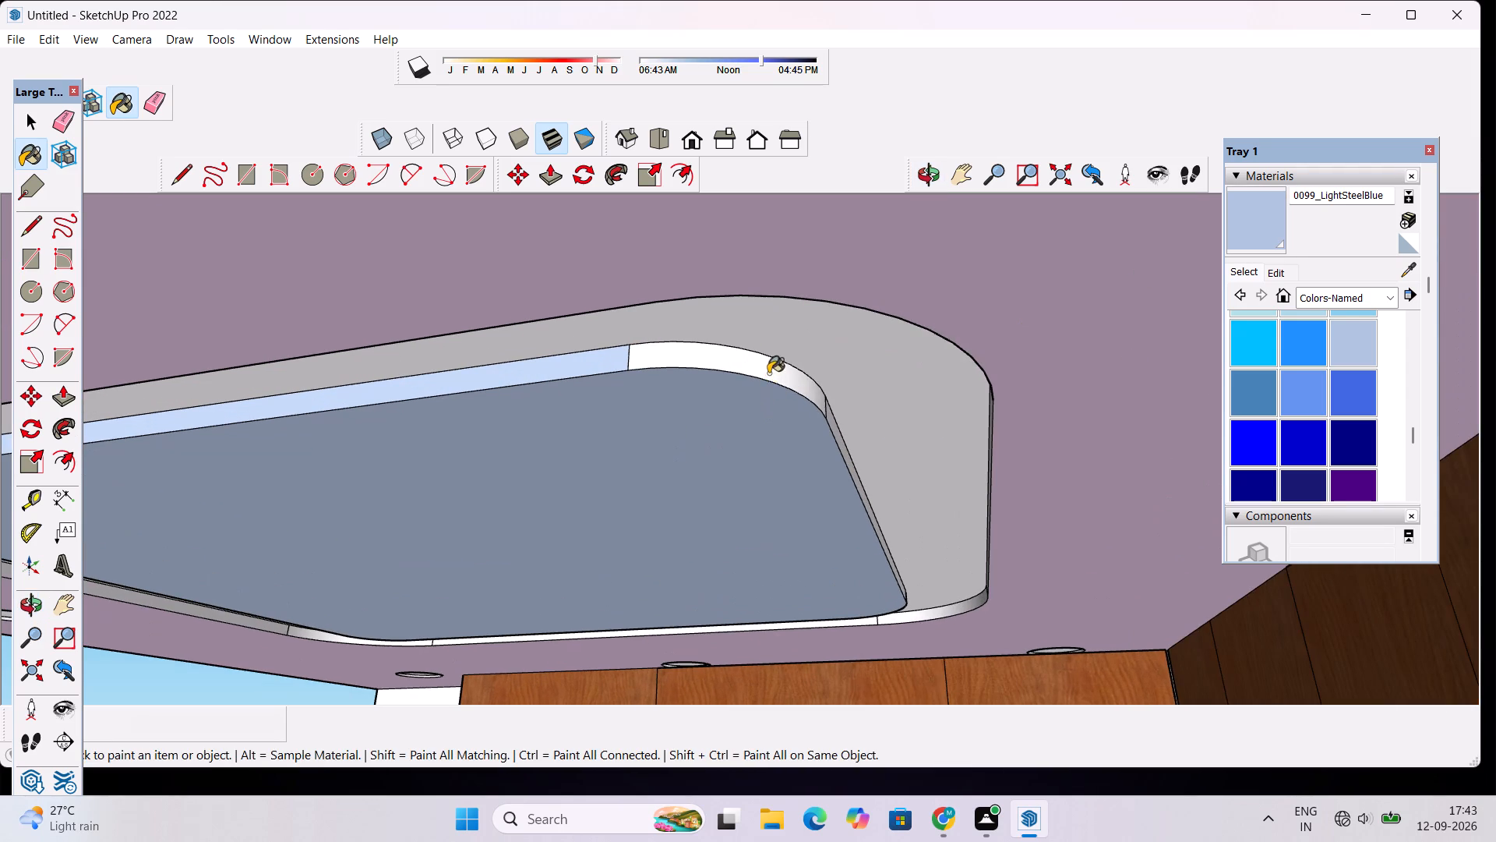
scroll(868, 481, "up", 8)
left_click(805, 408)
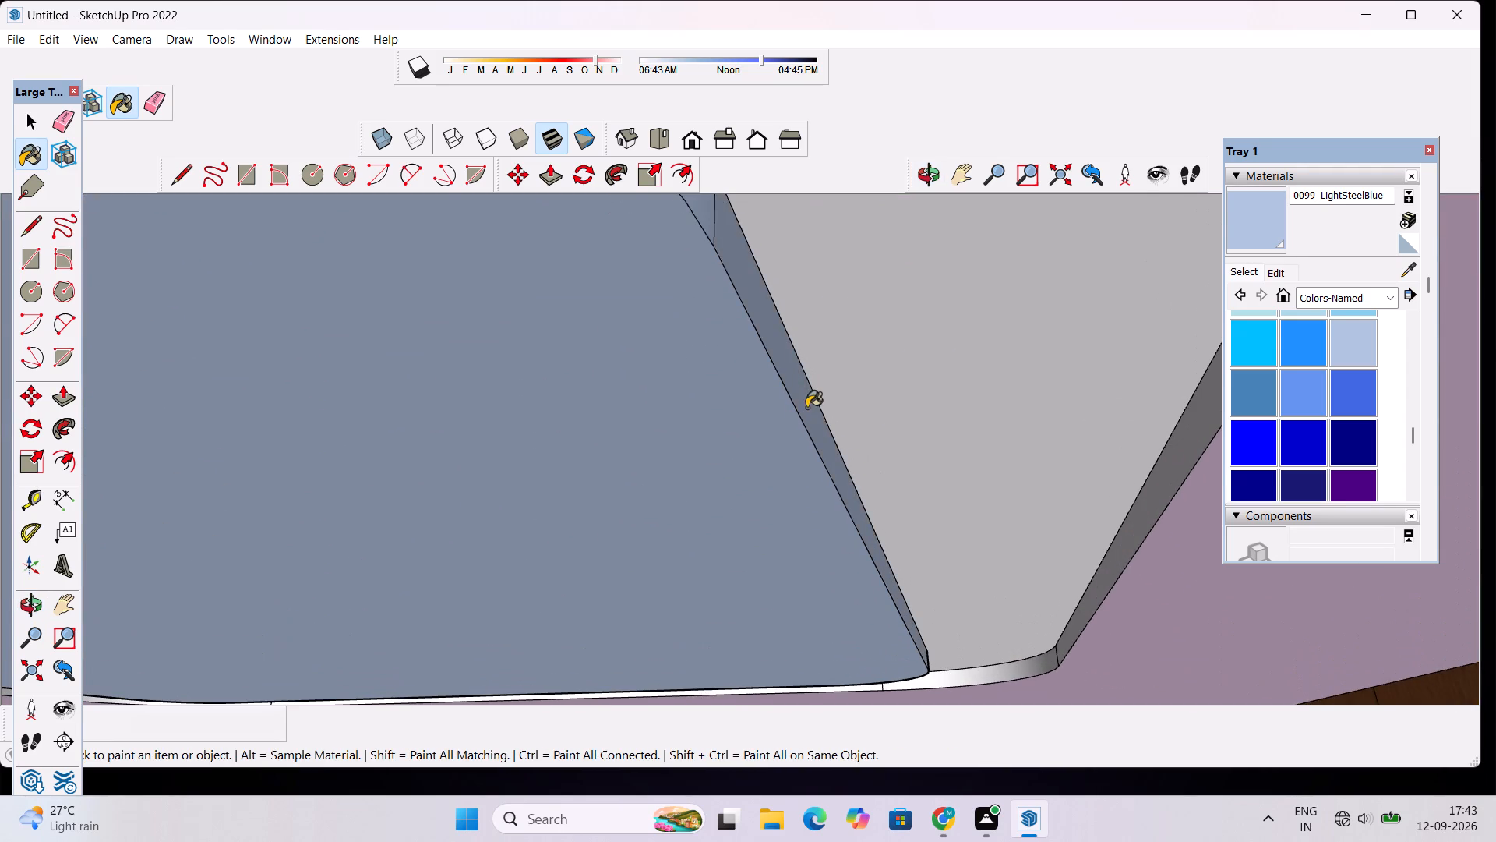
scroll(806, 408, "down", 7)
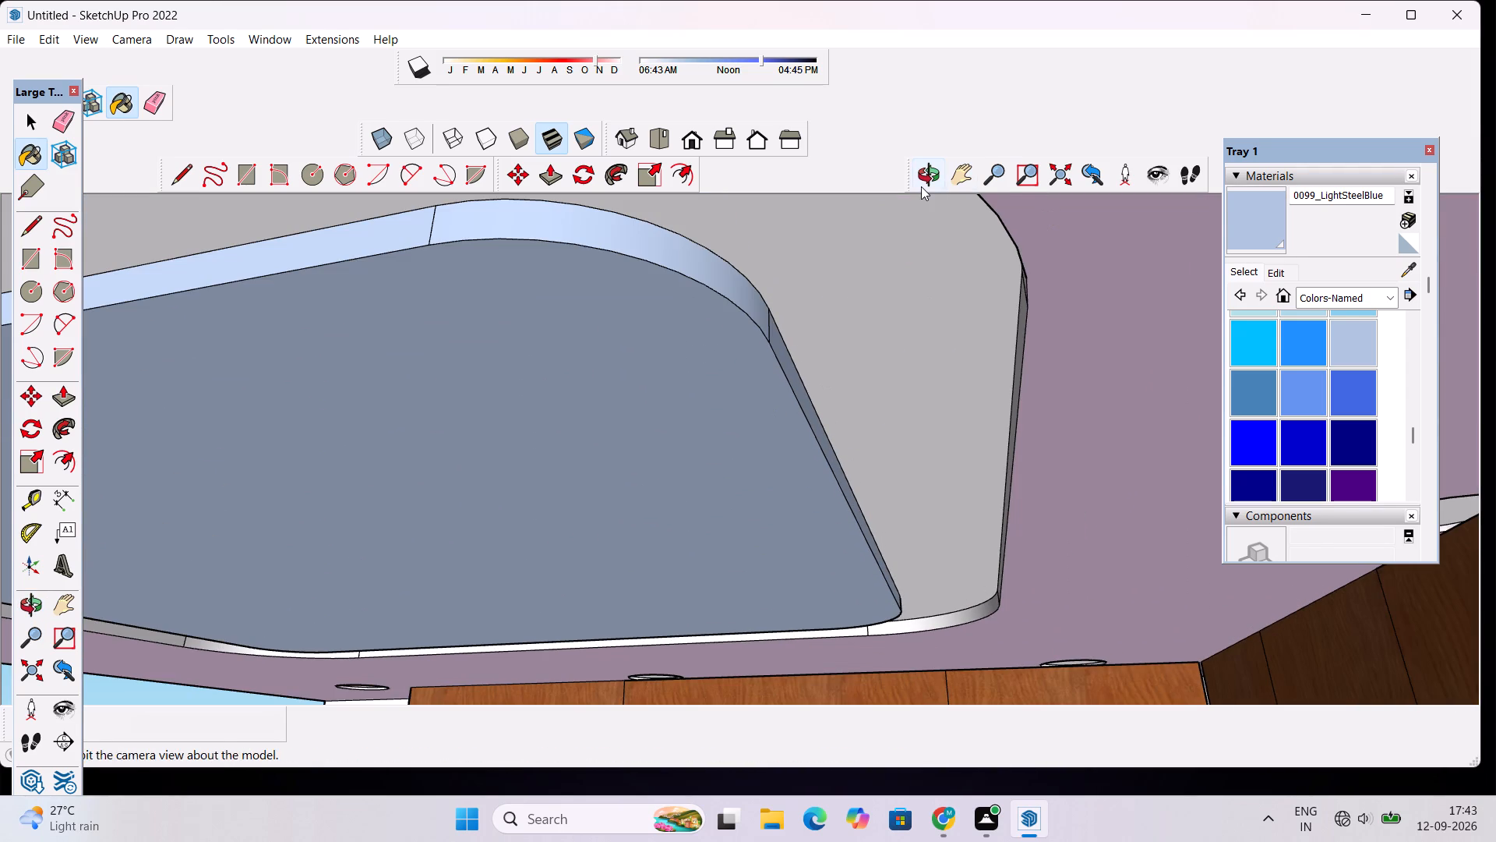
Paint another unpainted curved corner and adjoining straight side of the tray's inner rim with 0099_LightSteelBlue.
left_click(921, 186)
left_click_drag(700, 324, 880, 310)
scroll(880, 310, "down", 17)
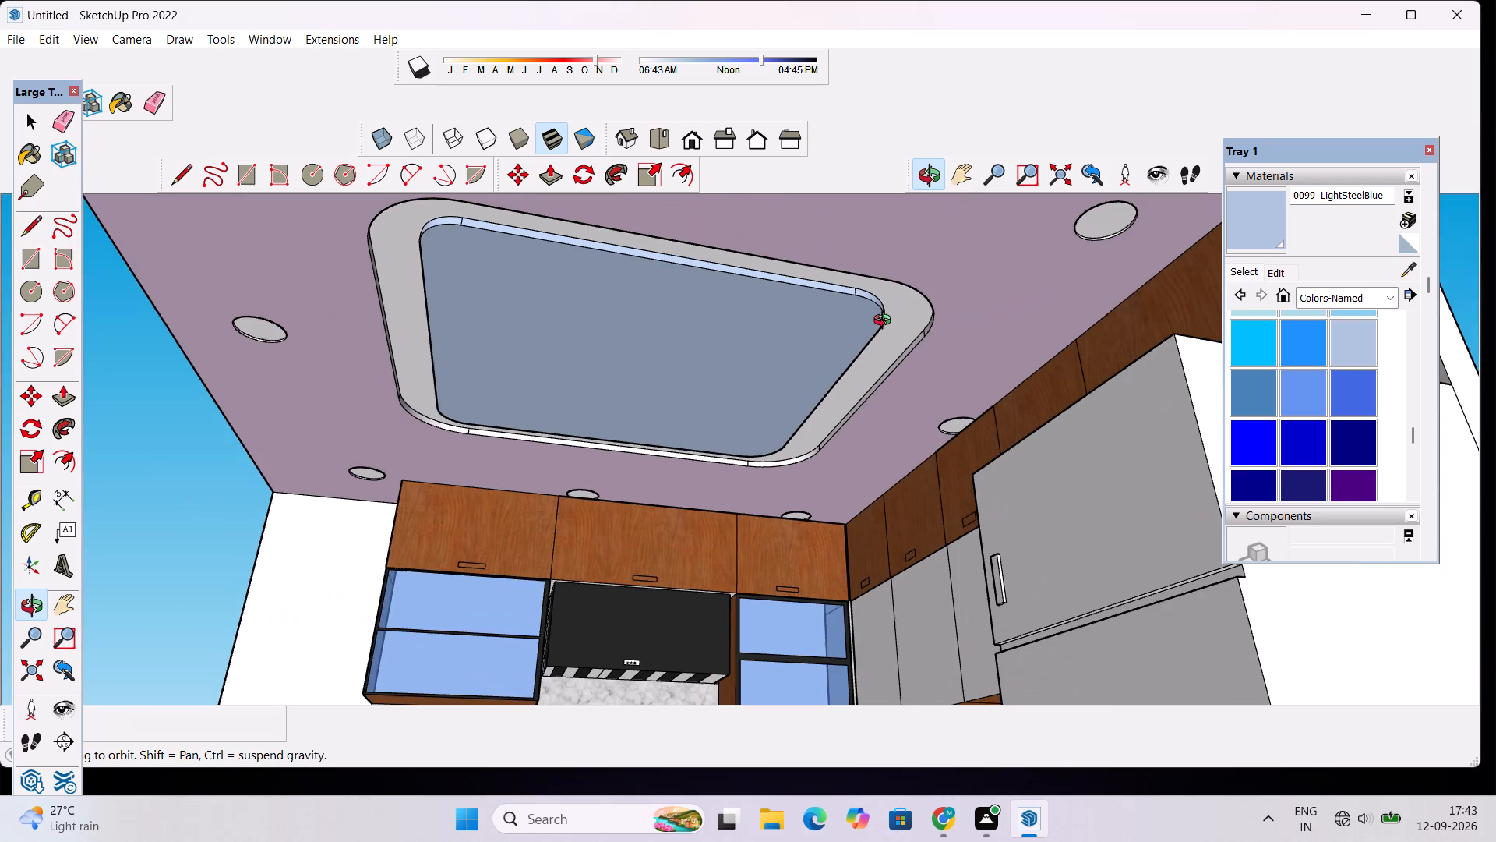
left_click_drag(390, 260, 835, 282)
scroll(754, 297, "up", 4)
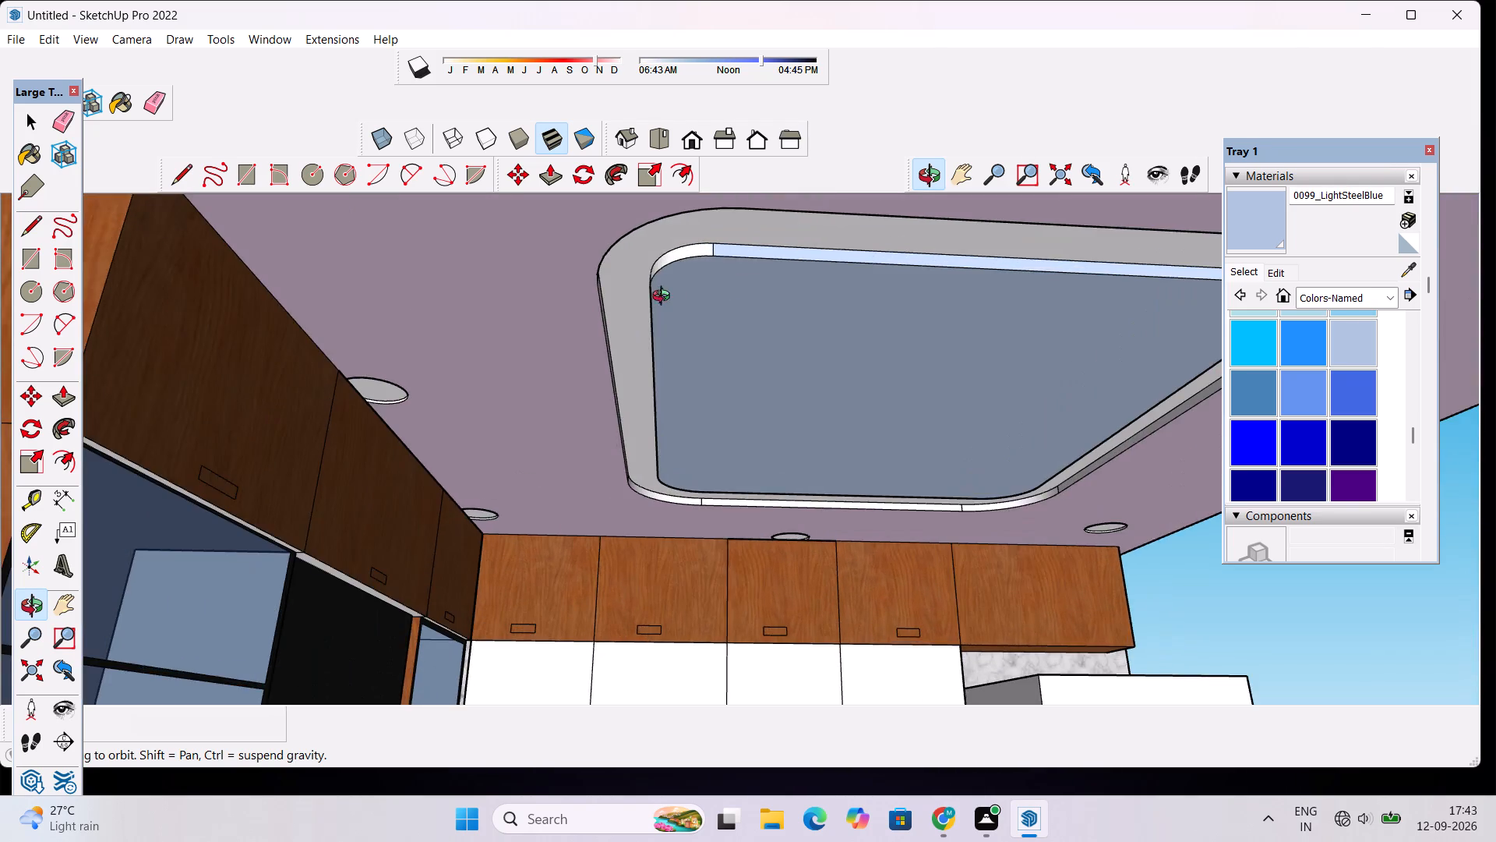
left_click_drag(730, 286, 824, 381)
left_click(1250, 219)
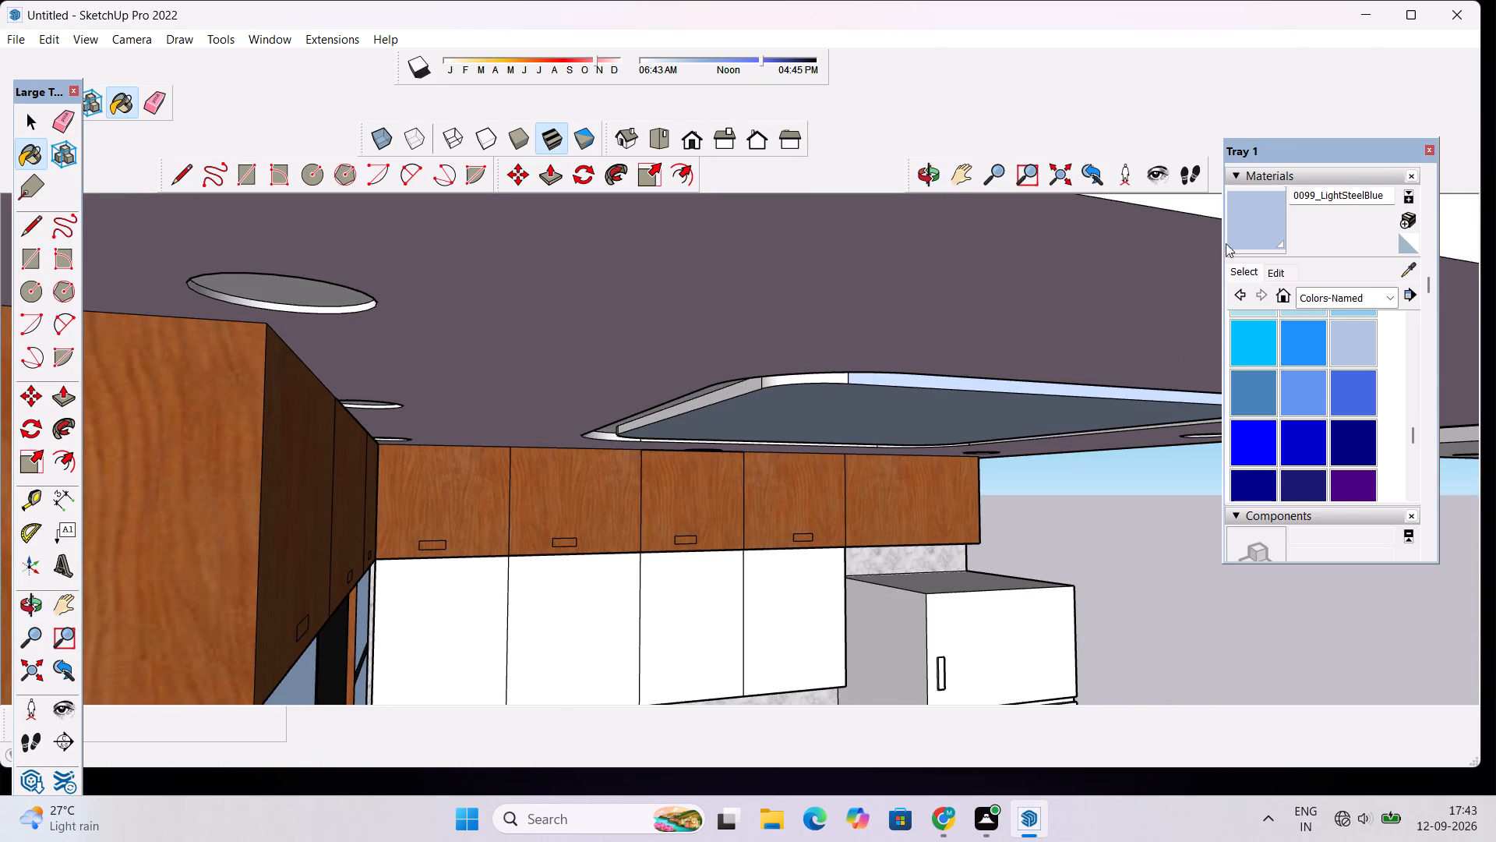
scroll(771, 376, "up", 9)
left_click(792, 388)
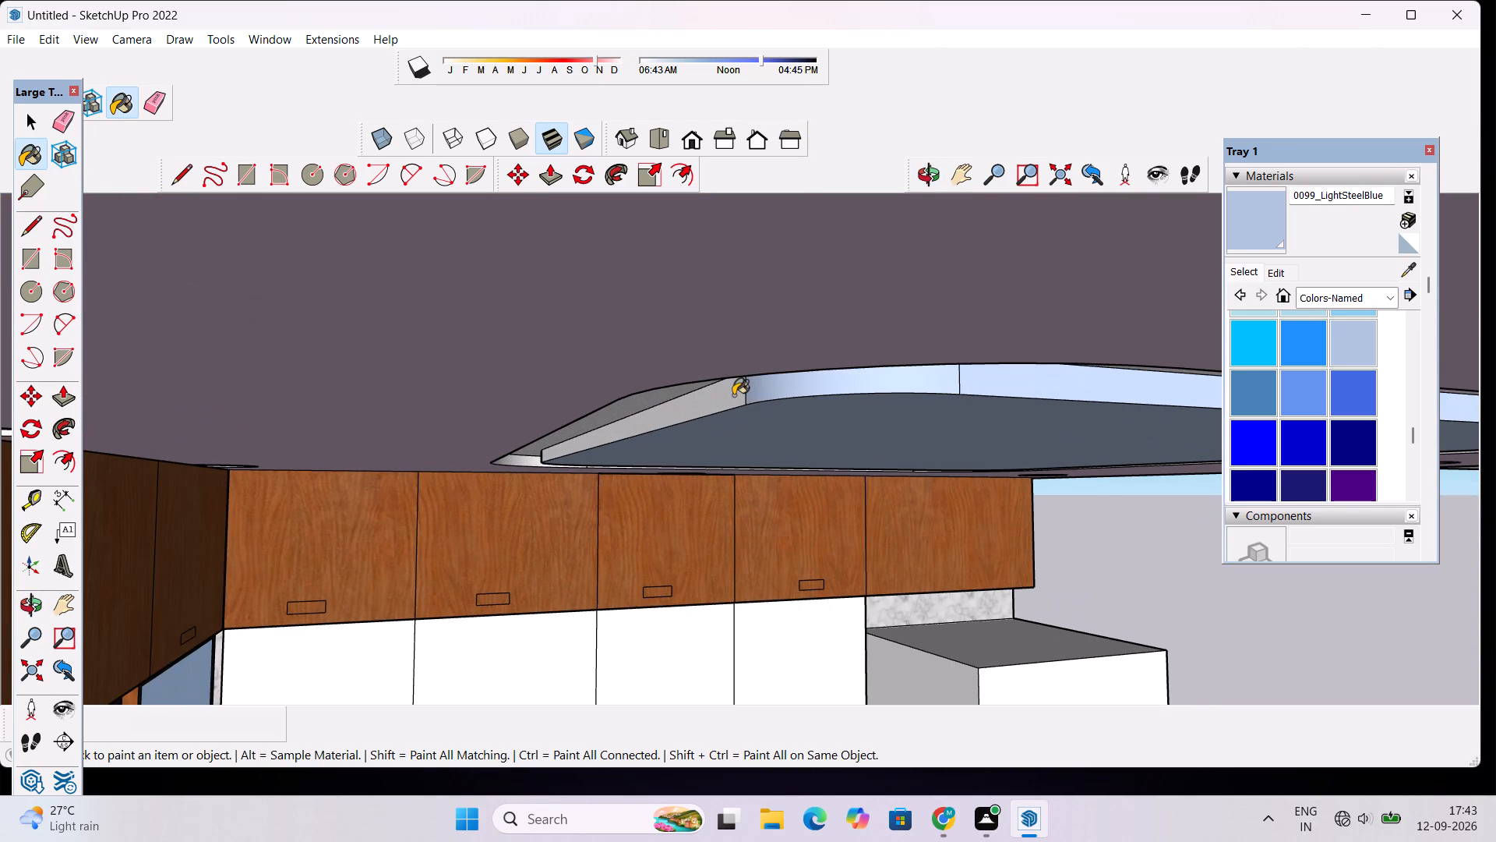
left_click(733, 395)
scroll(733, 395, "down", 3)
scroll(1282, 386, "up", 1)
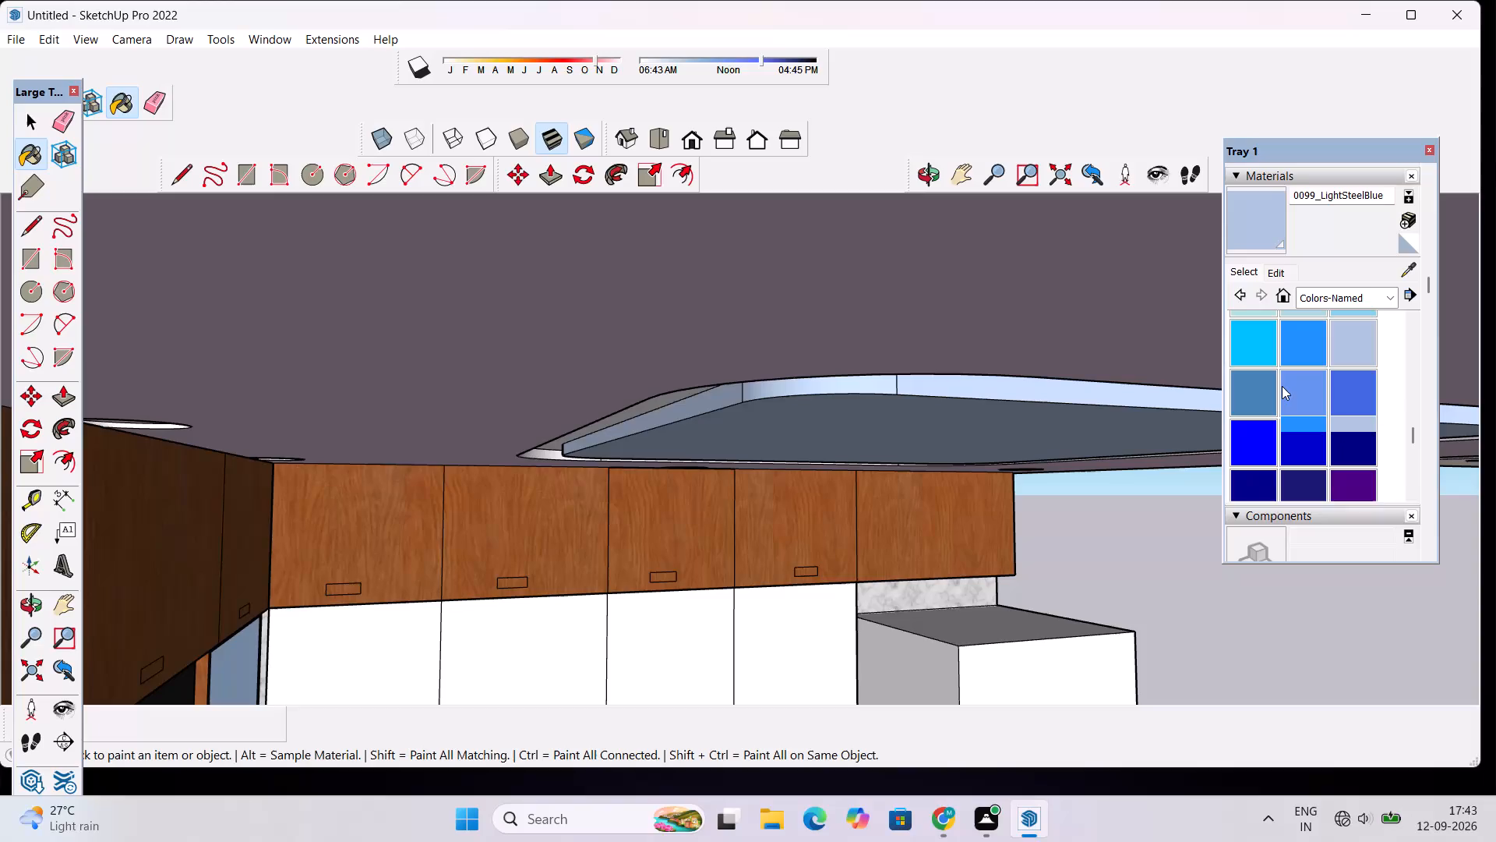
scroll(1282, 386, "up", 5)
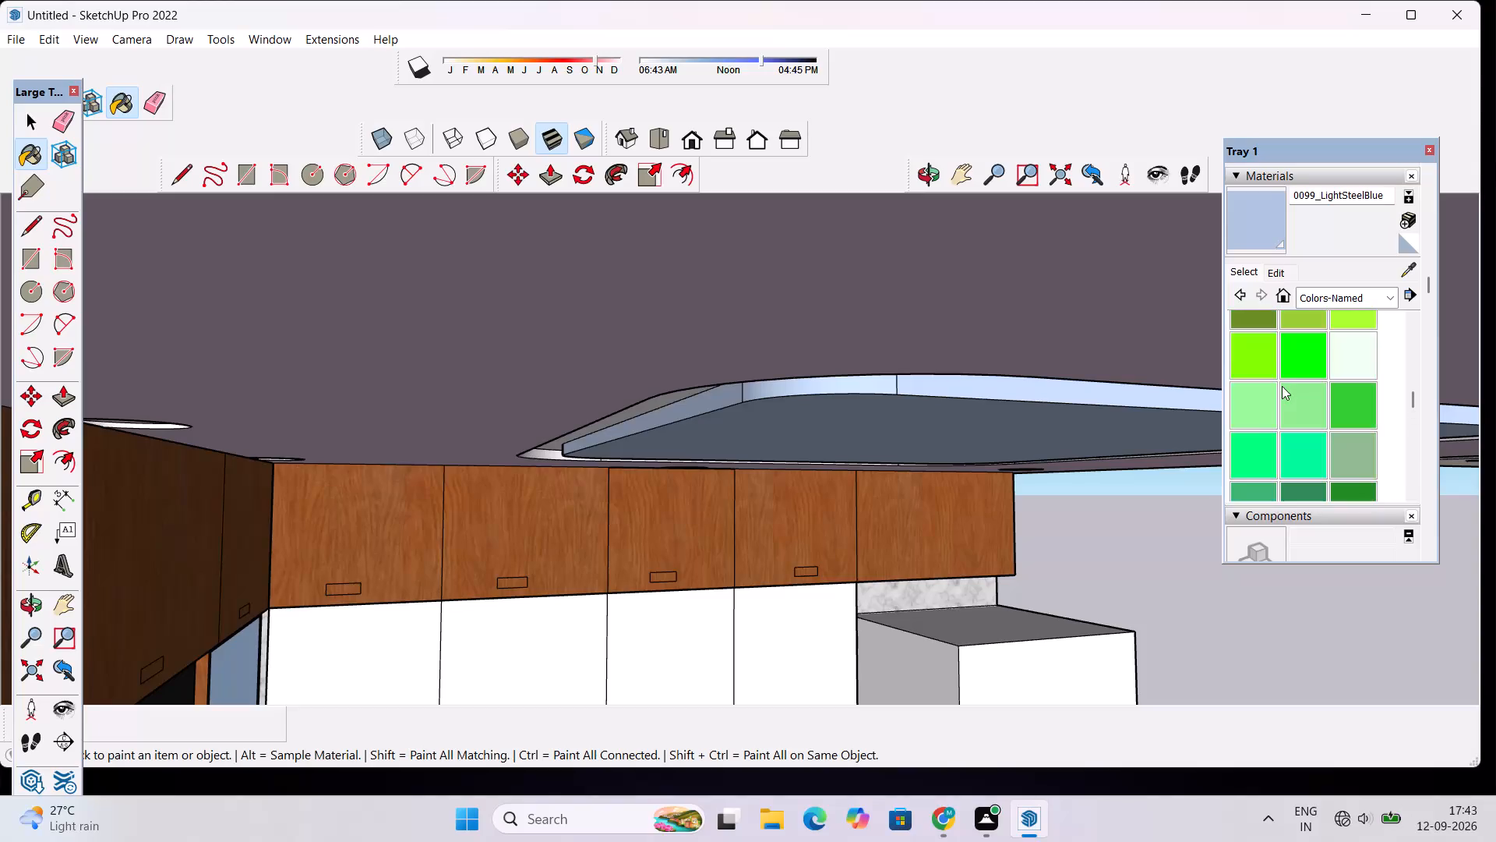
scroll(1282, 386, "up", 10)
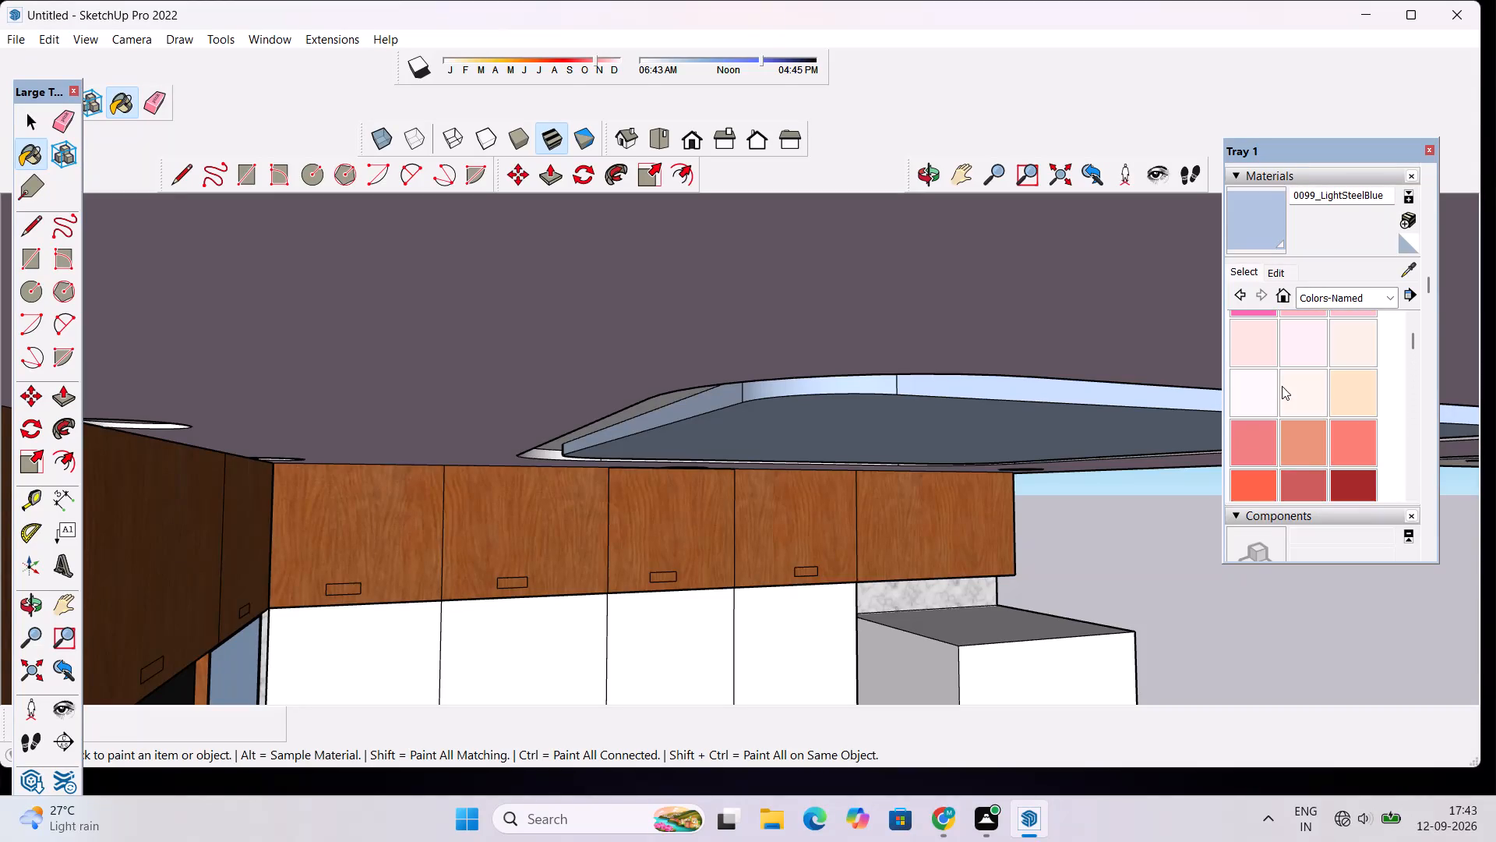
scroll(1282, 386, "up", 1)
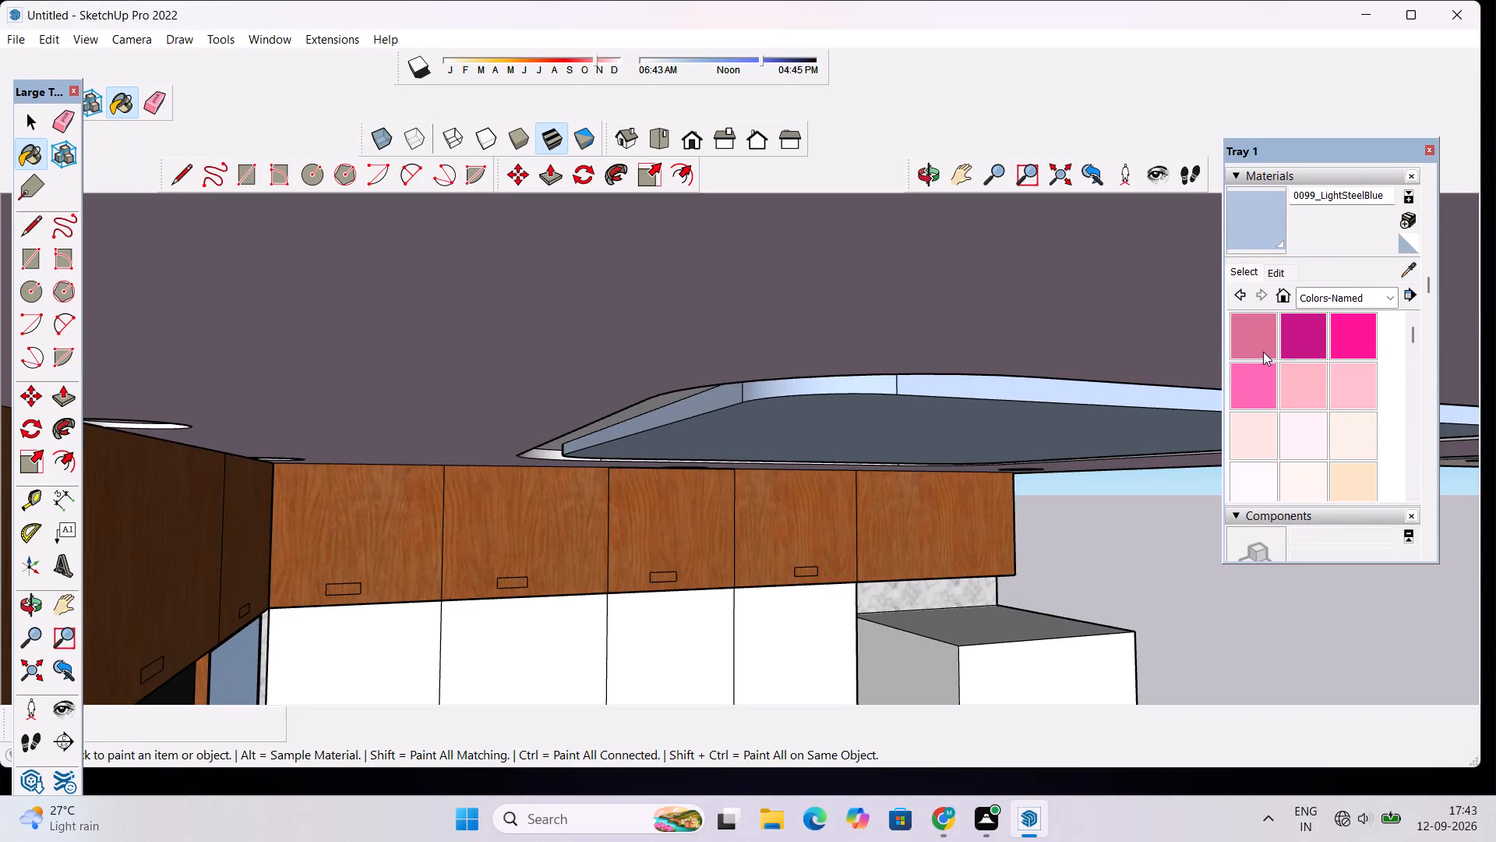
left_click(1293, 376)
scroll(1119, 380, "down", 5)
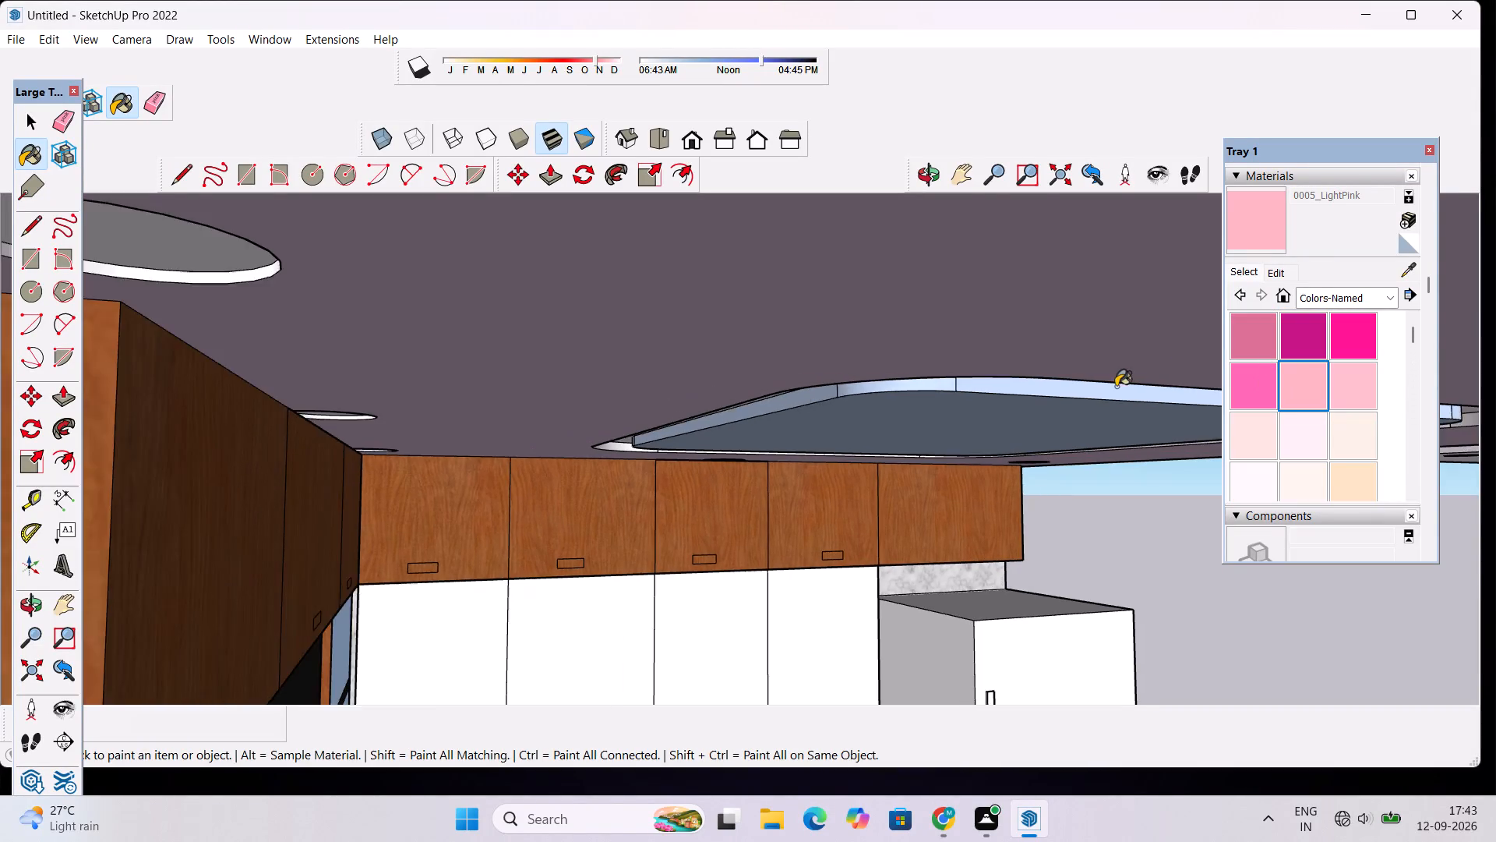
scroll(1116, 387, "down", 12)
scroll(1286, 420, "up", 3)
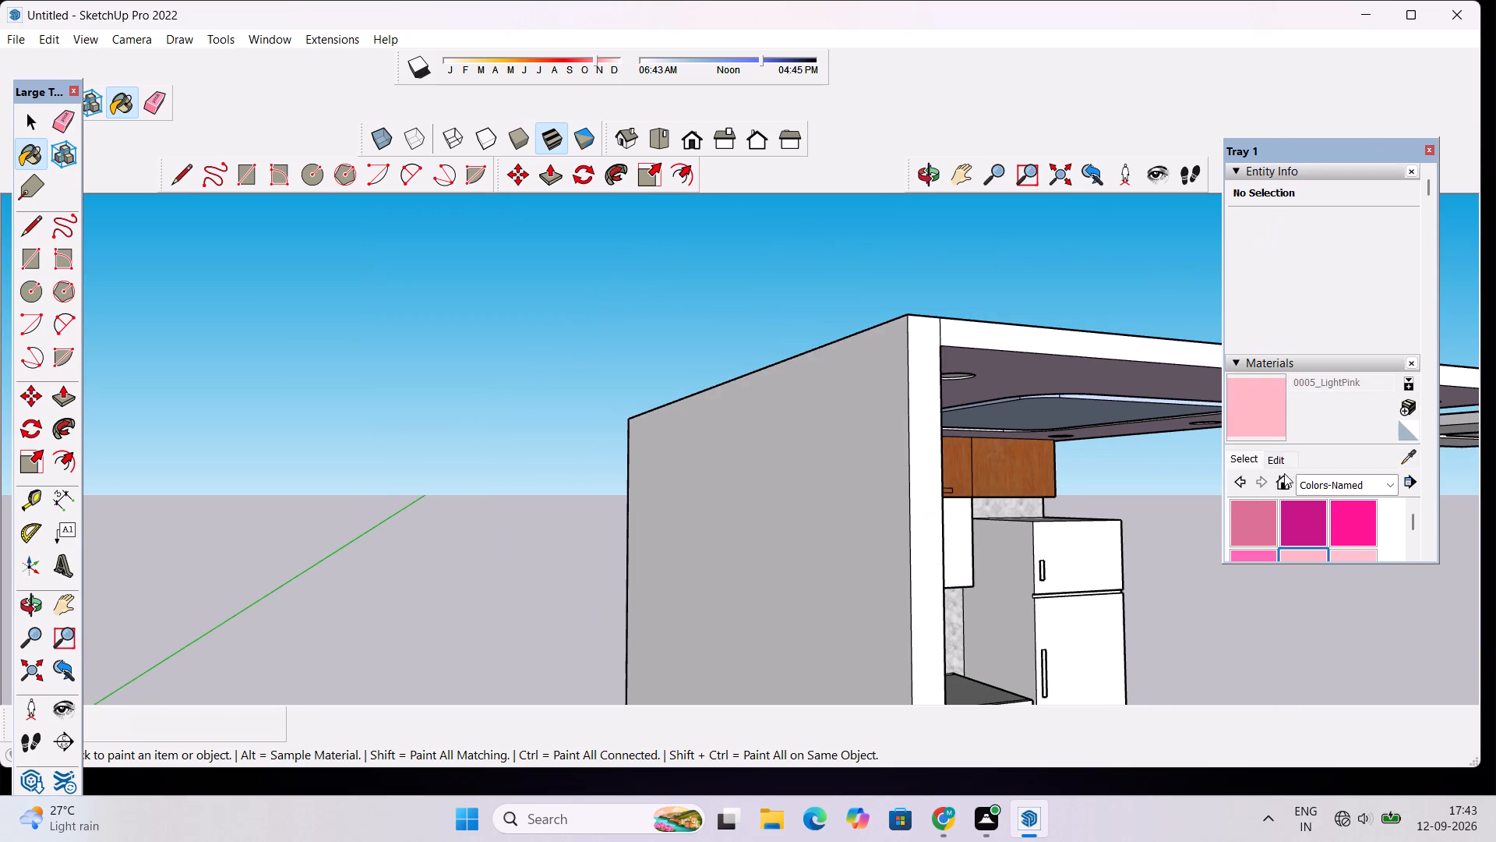
Paint the tray's outer rim with 0118_Thistle: one curved corner and the straight faces on both sides of it.
scroll(1276, 437, "down", 10)
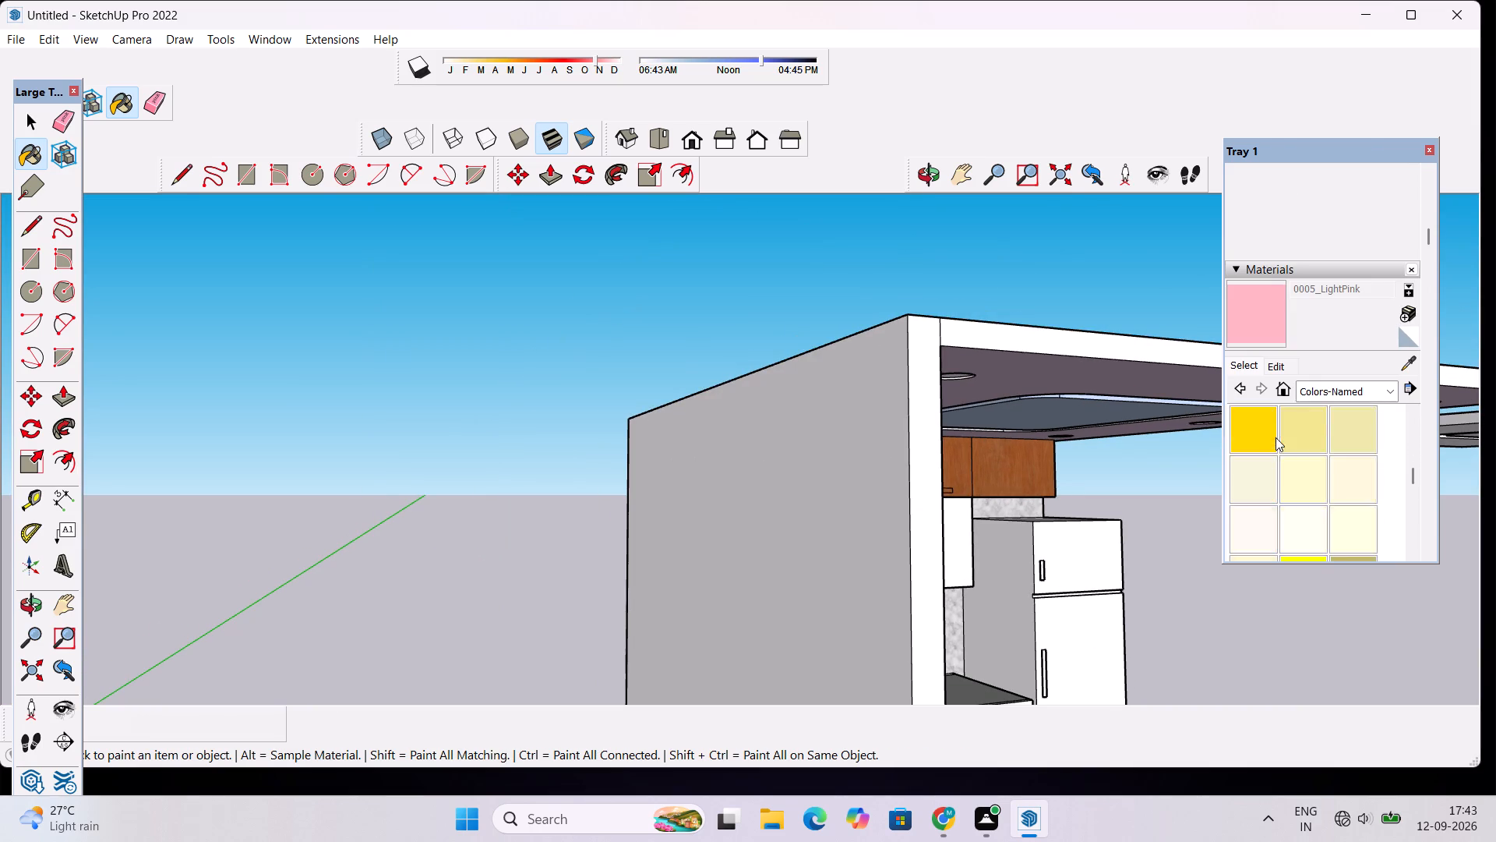
scroll(1275, 437, "down", 11)
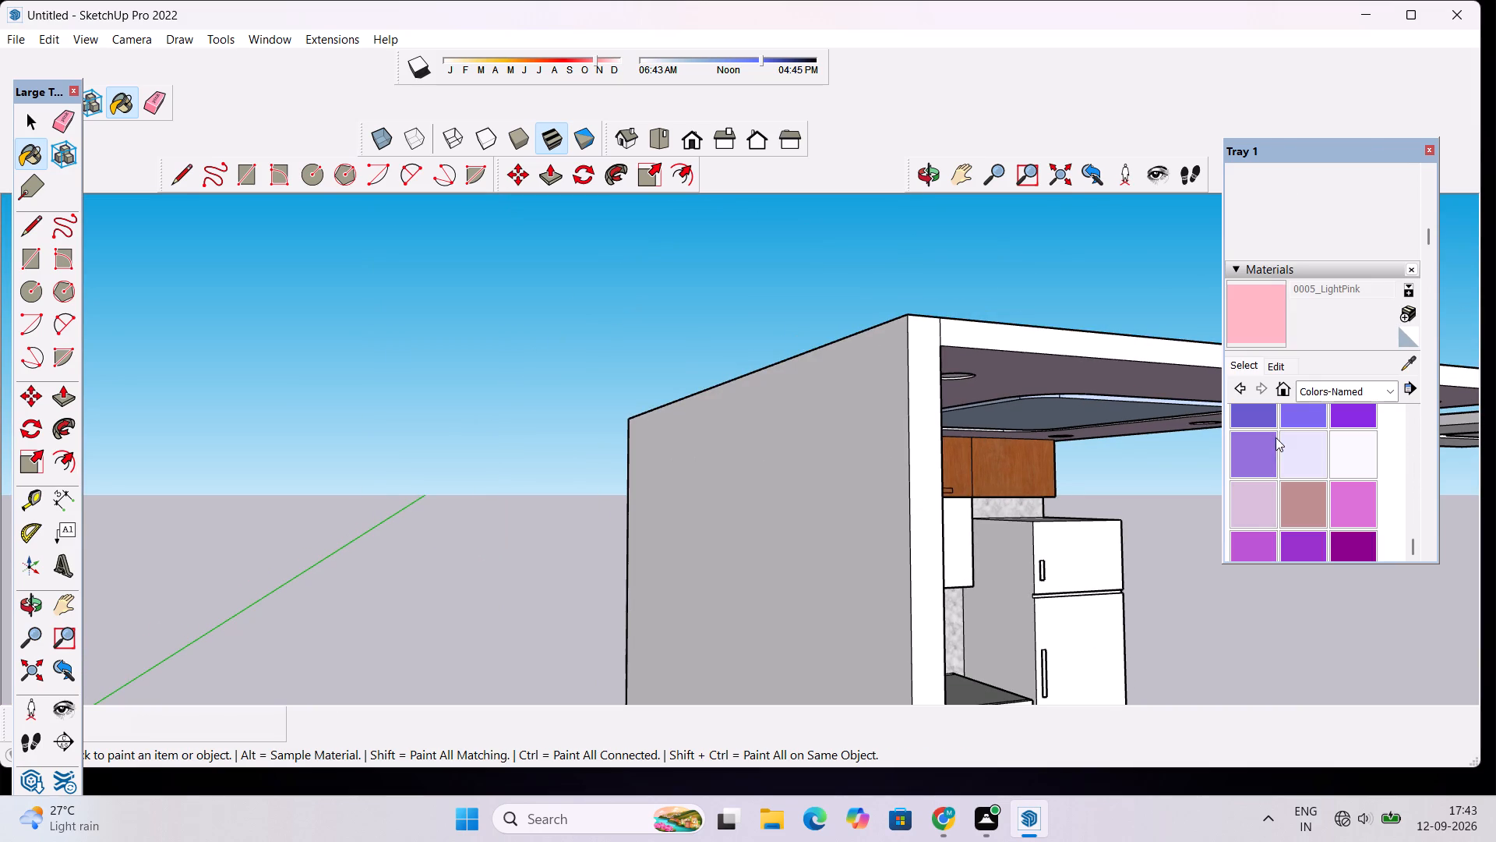
left_click(1255, 515)
scroll(1131, 423, "up", 9)
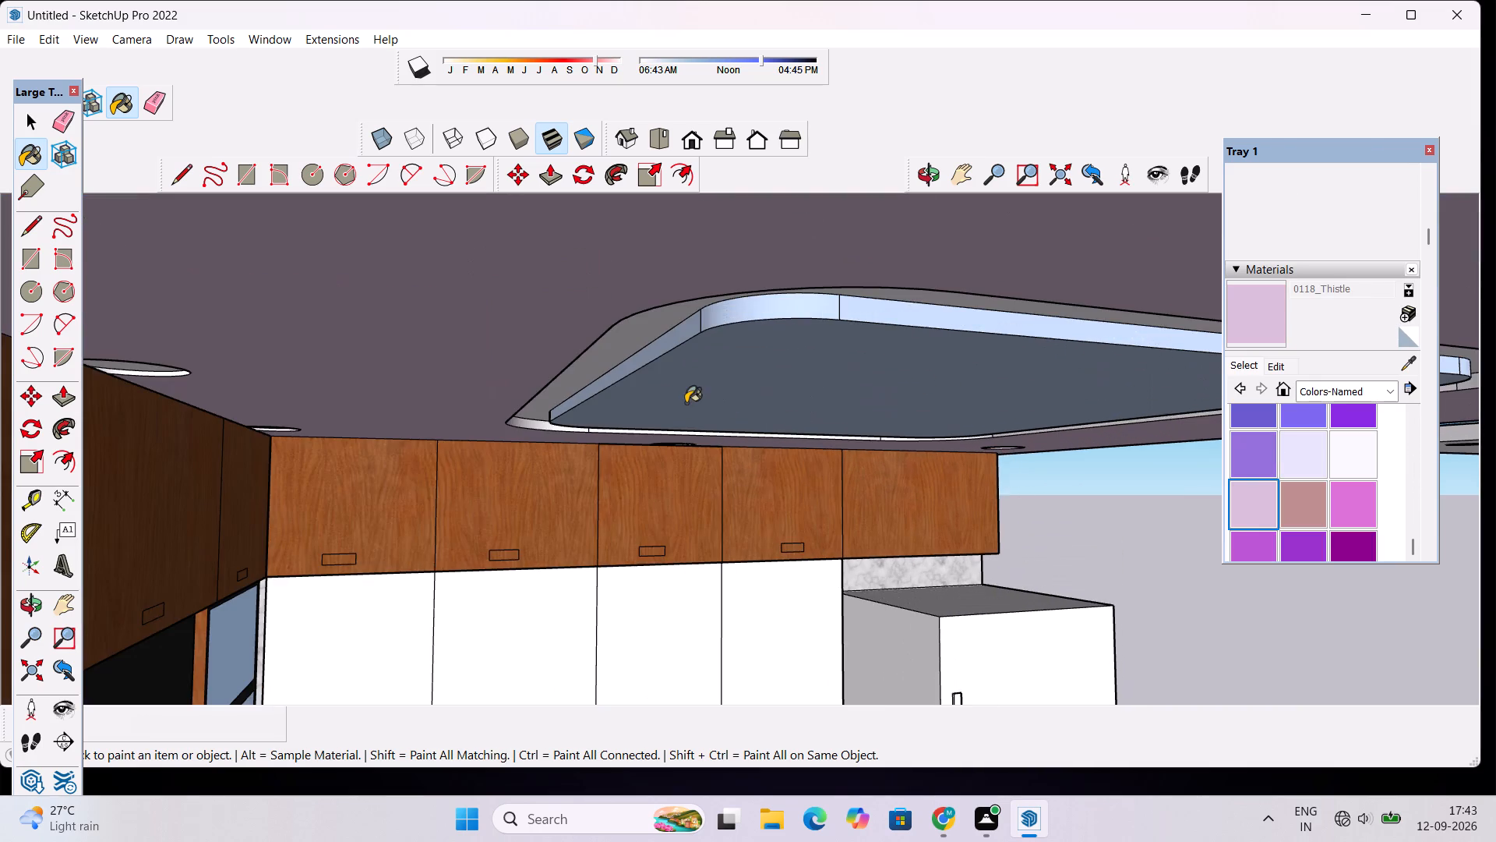
scroll(660, 417, "up", 10)
left_click(371, 422)
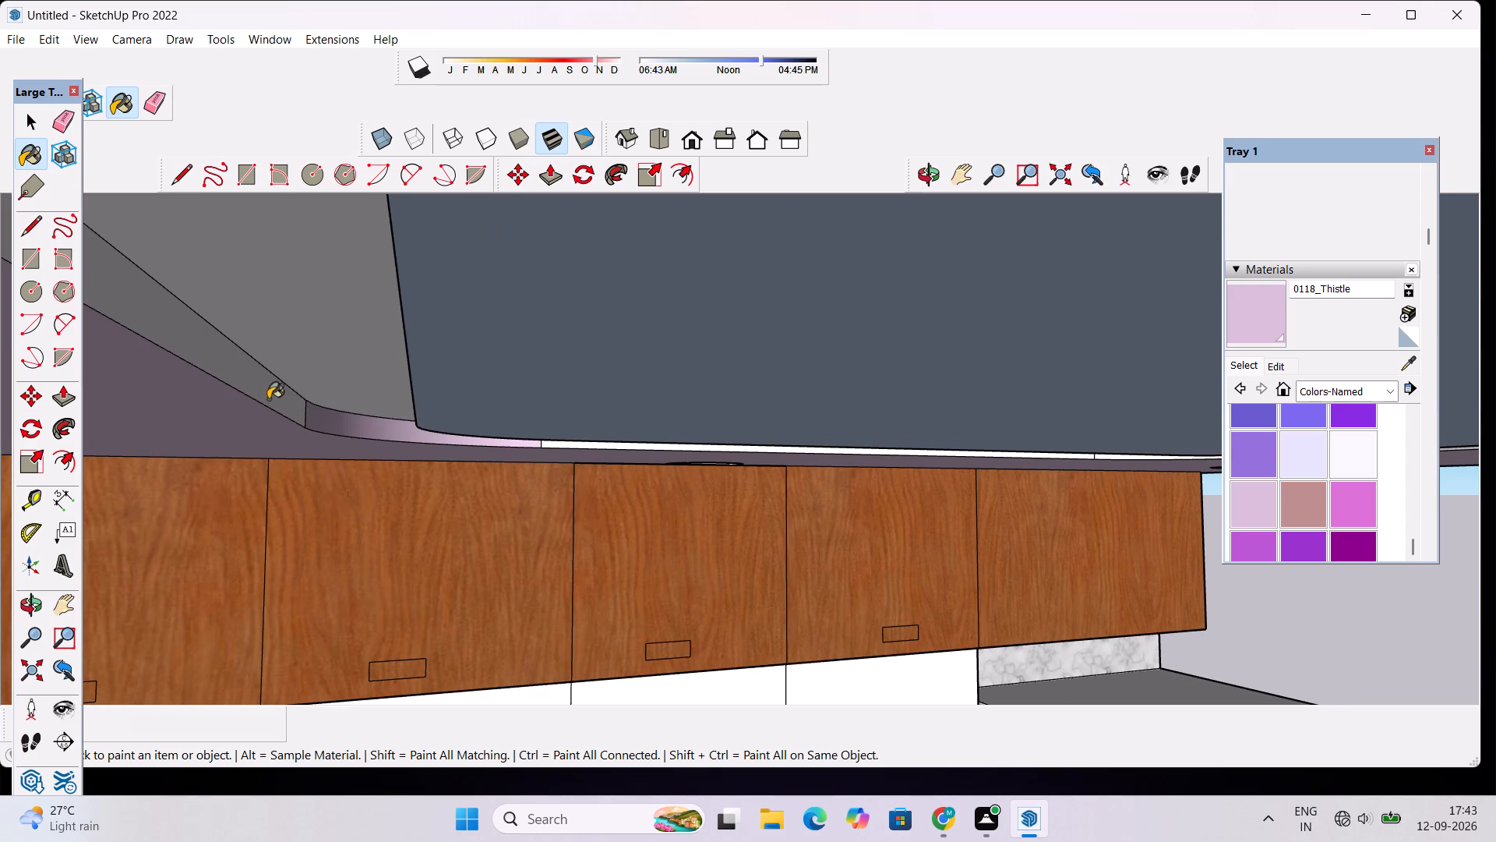
left_click(269, 399)
scroll(306, 430, "down", 8)
scroll(552, 500, "up", 9)
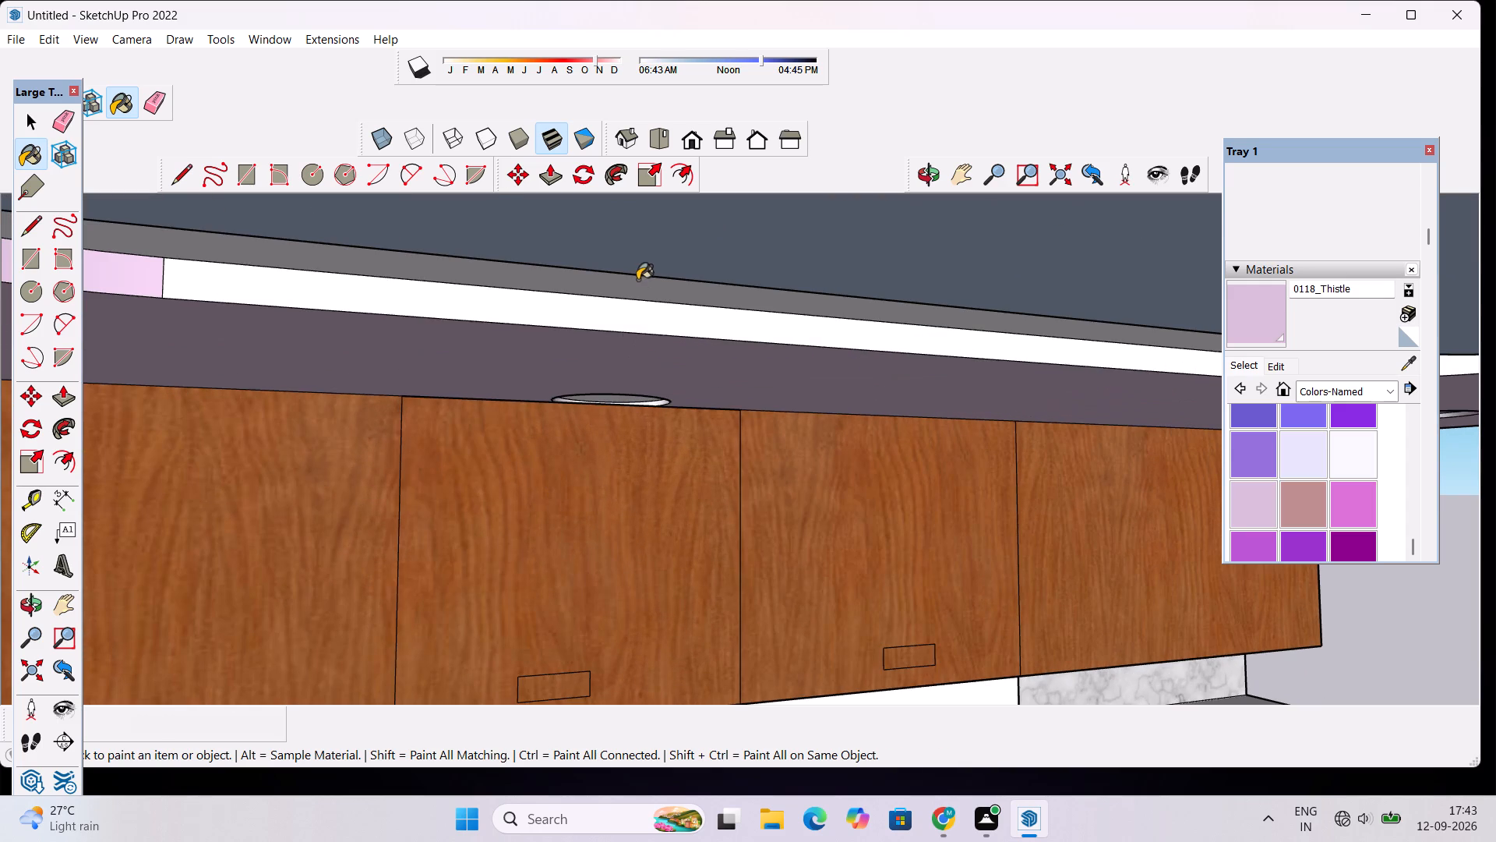
left_click(638, 278)
Continue 0118_Thistle around the tray's outer rim, covering the next curved corner, the straight side beyond it and the following corner.
scroll(809, 383, "down", 7)
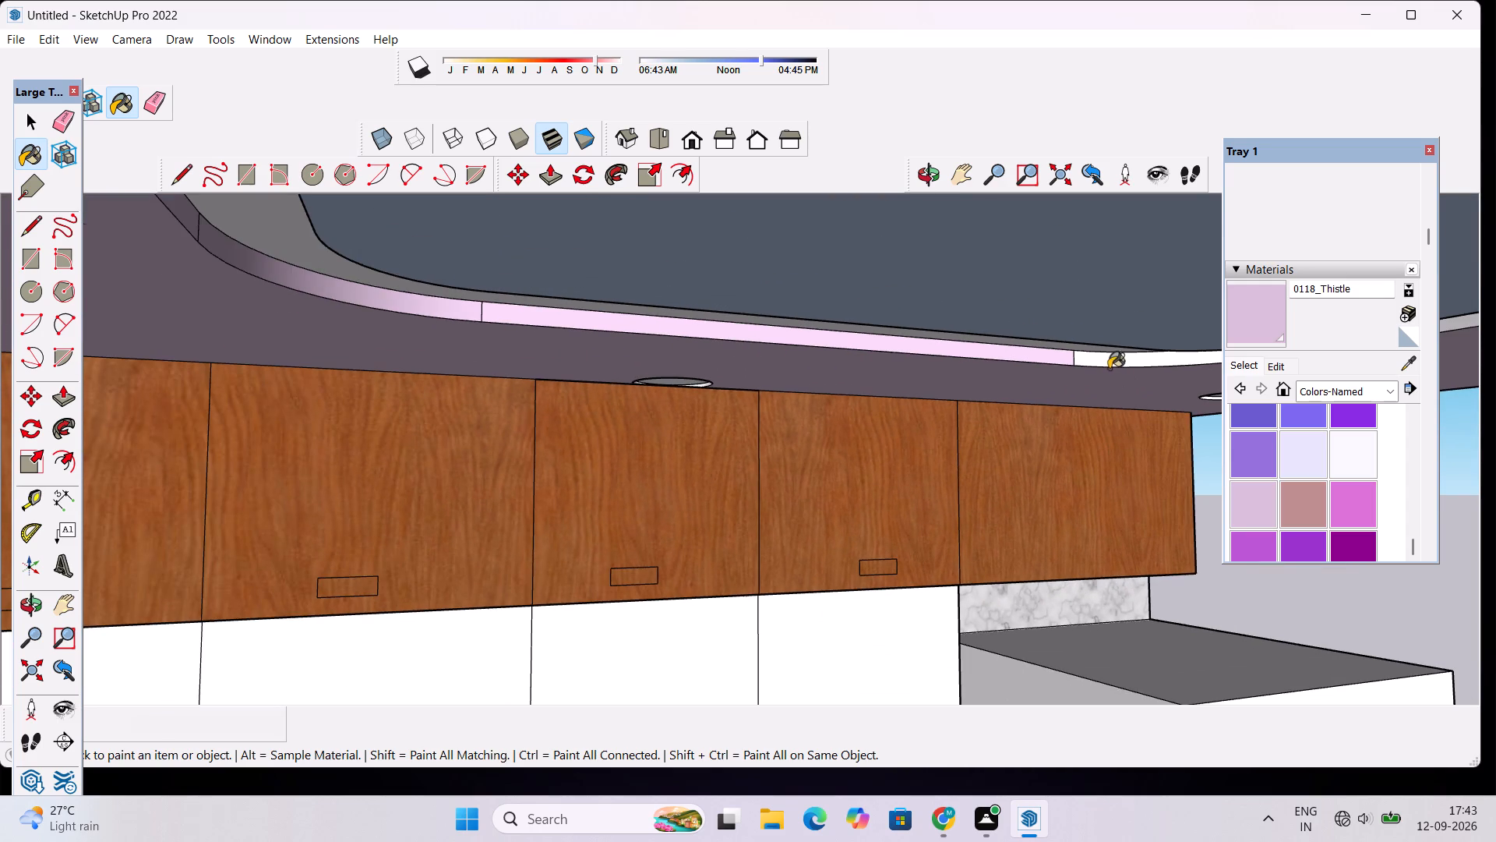
scroll(1109, 369, "up", 3)
left_click(1106, 358)
scroll(949, 340, "down", 8)
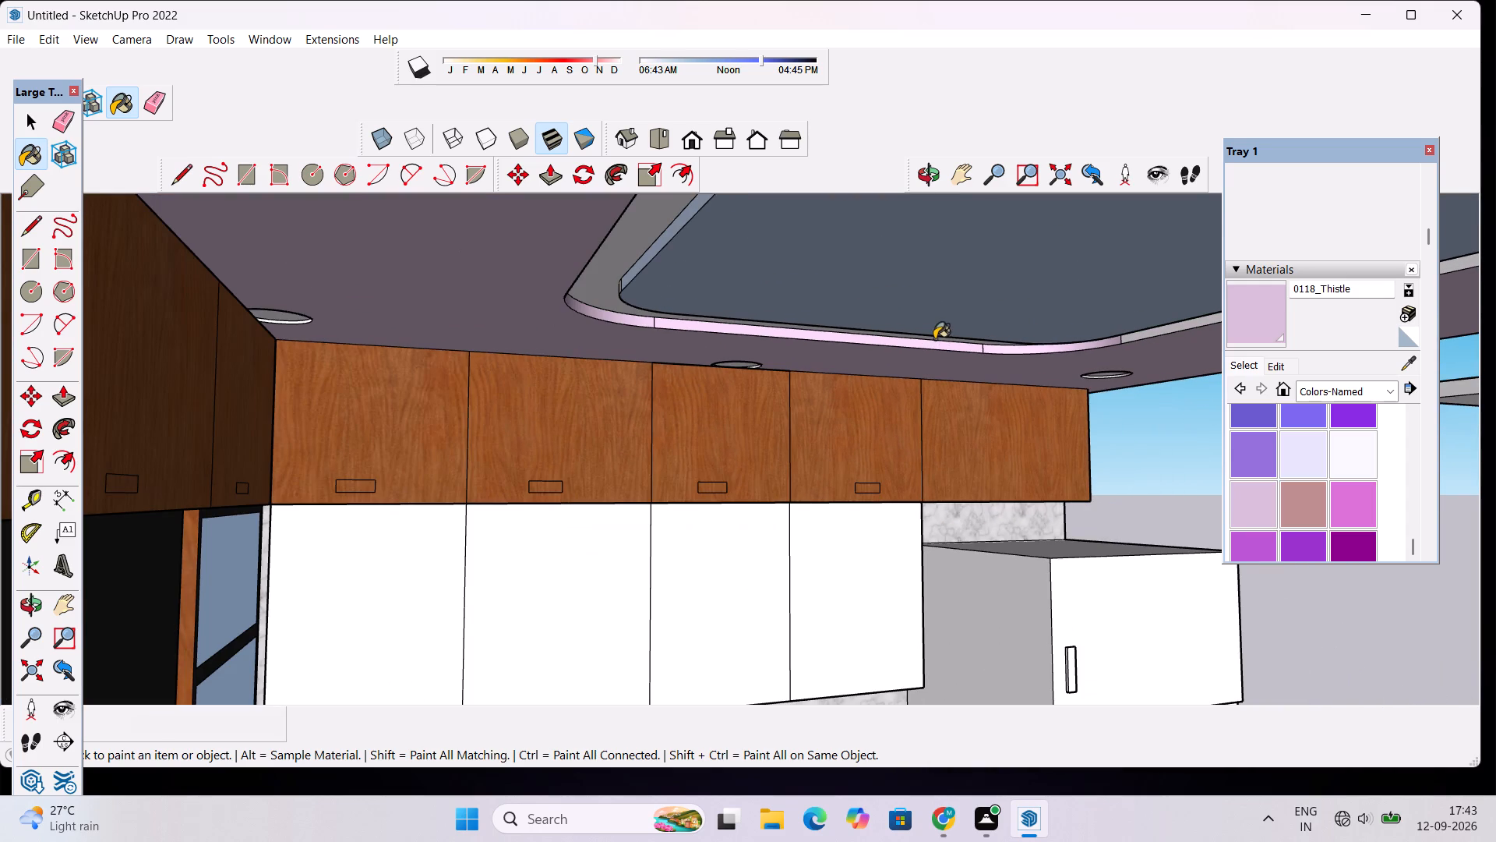
scroll(1178, 332, "up", 14)
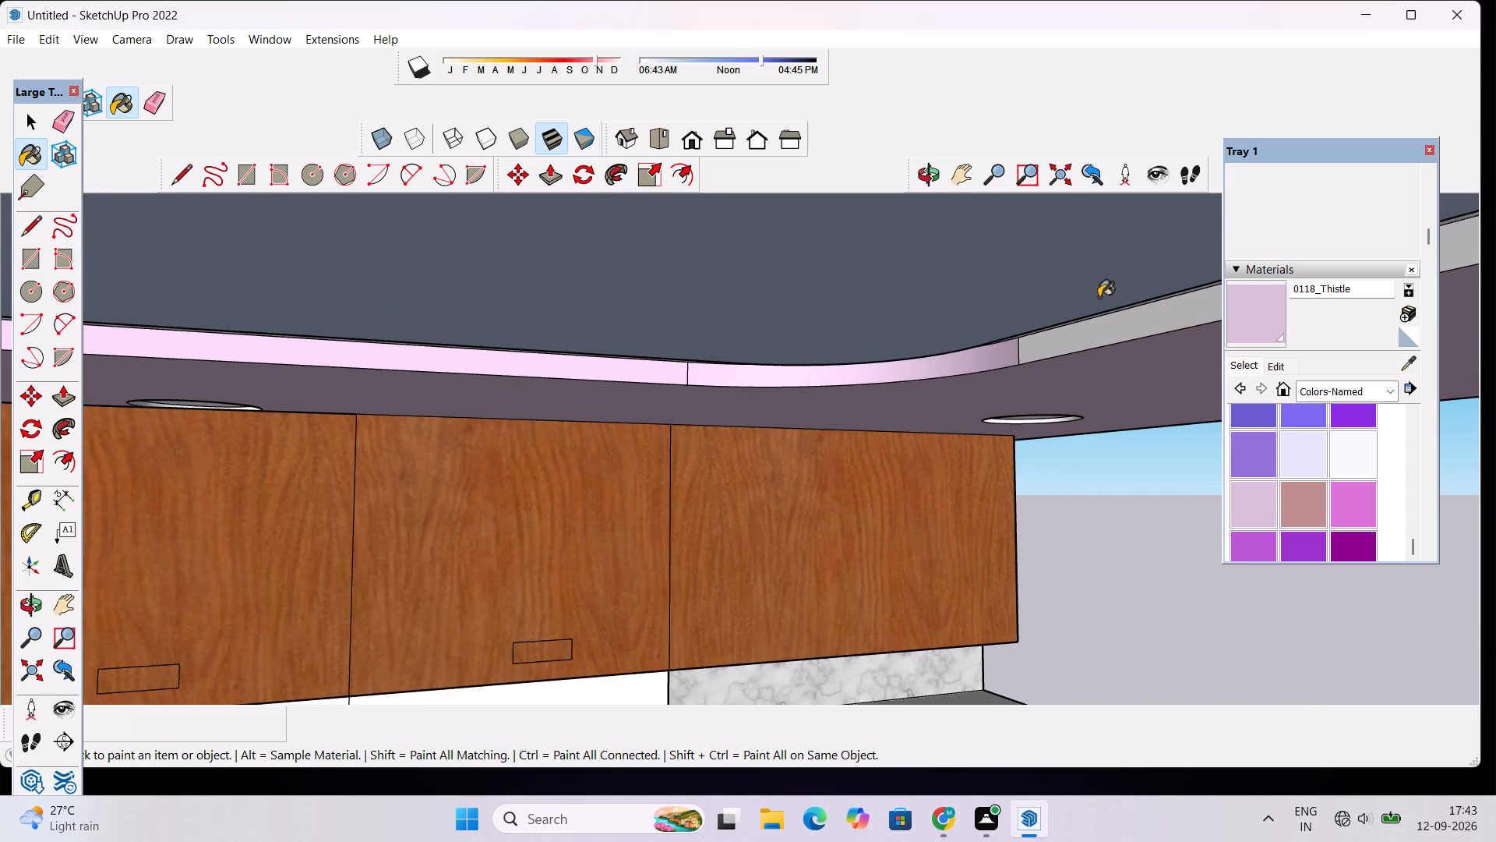
left_click(1099, 329)
scroll(999, 293, "down", 20)
scroll(999, 293, "down", 1)
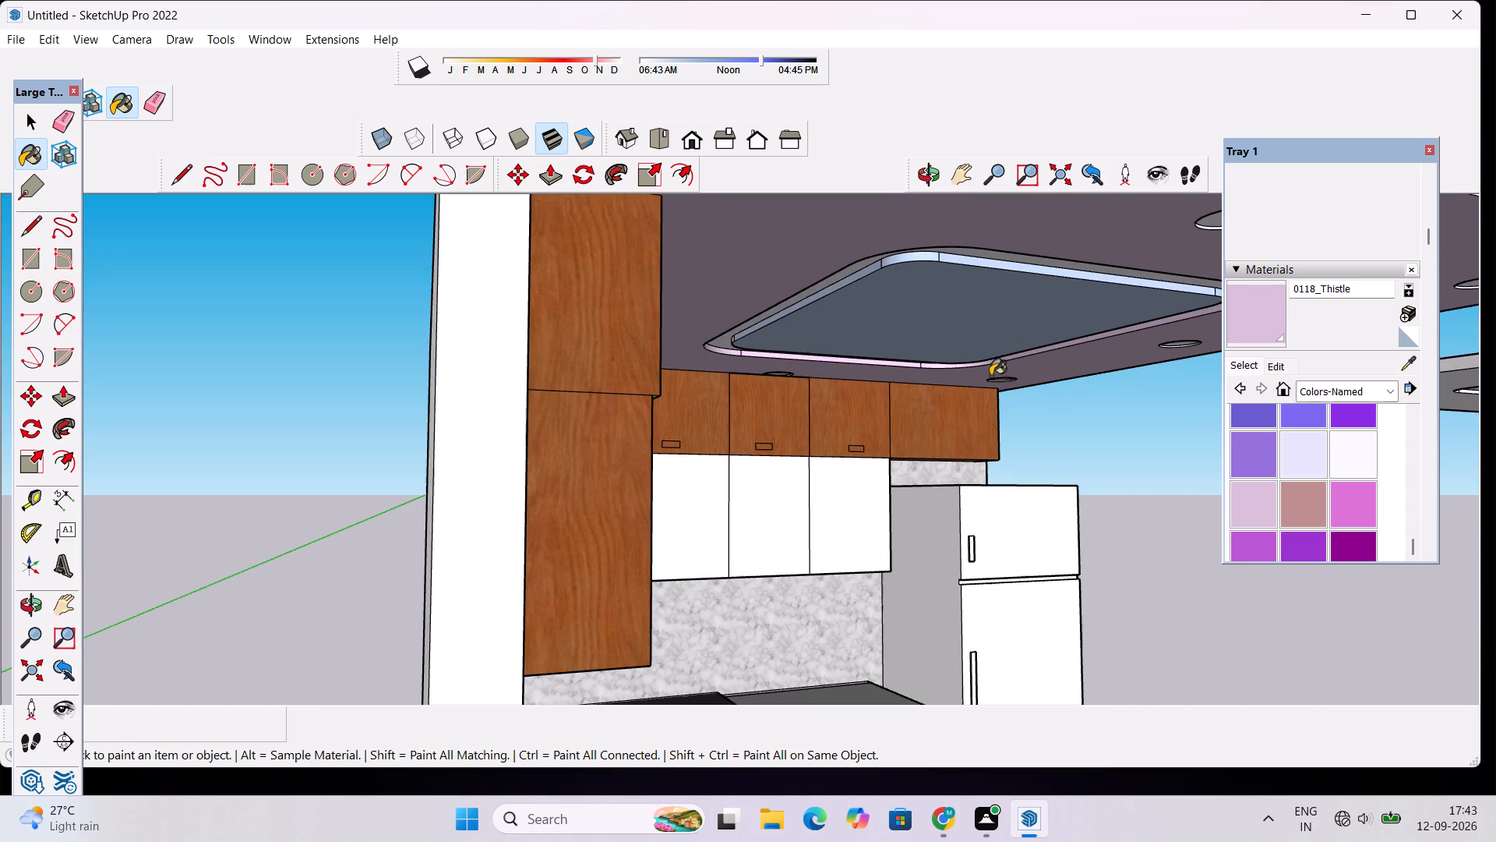
scroll(1143, 328, "up", 7)
left_click(1195, 316)
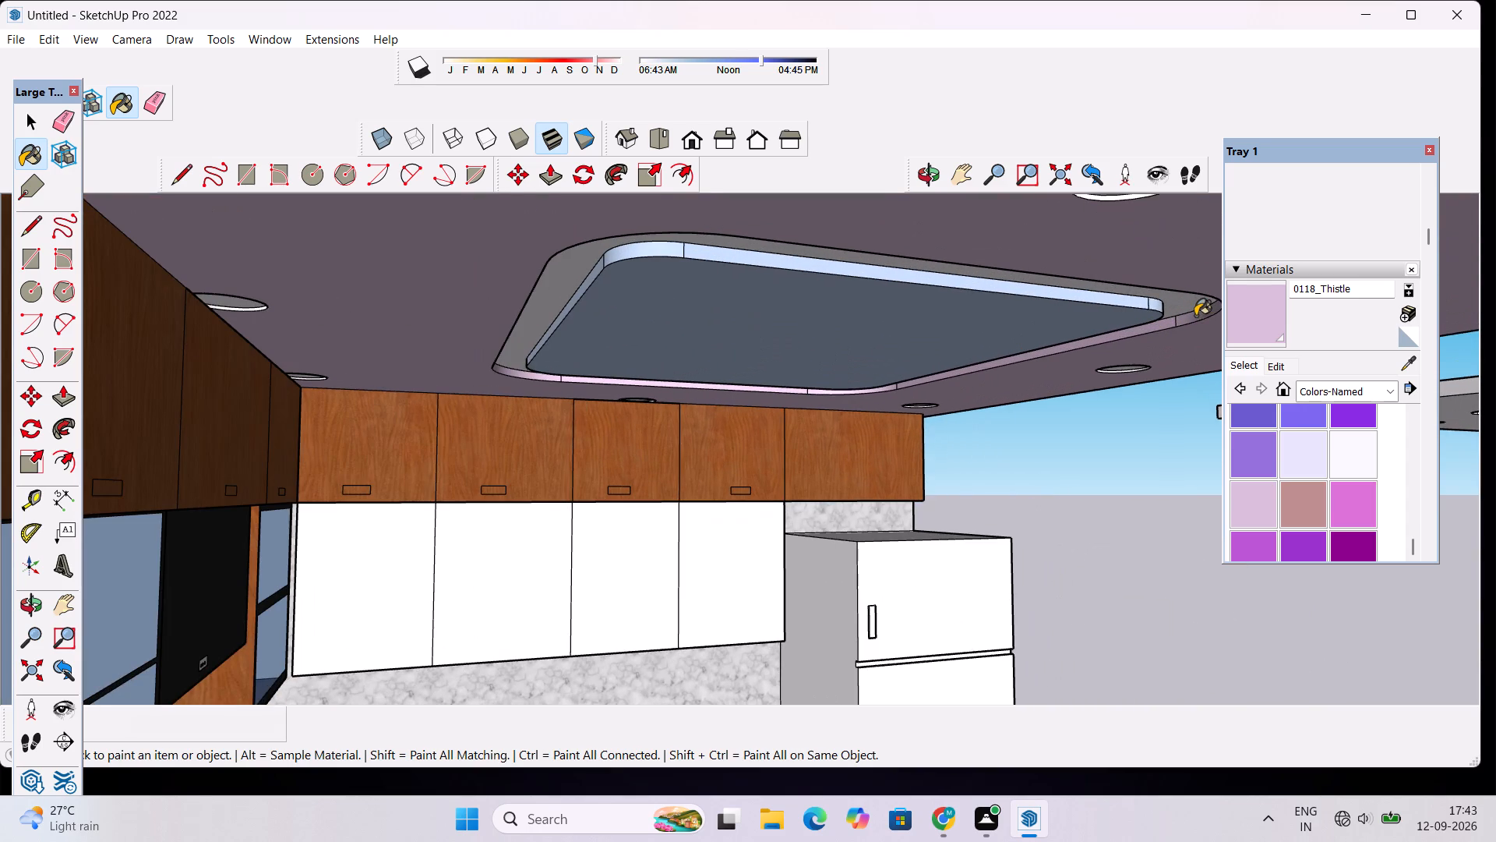
Paint the remaining unpainted straight side of the tray's outer rim and its adjoining curved corner with 0118_Thistle.
left_click(933, 182)
left_click_drag(985, 270, 802, 249)
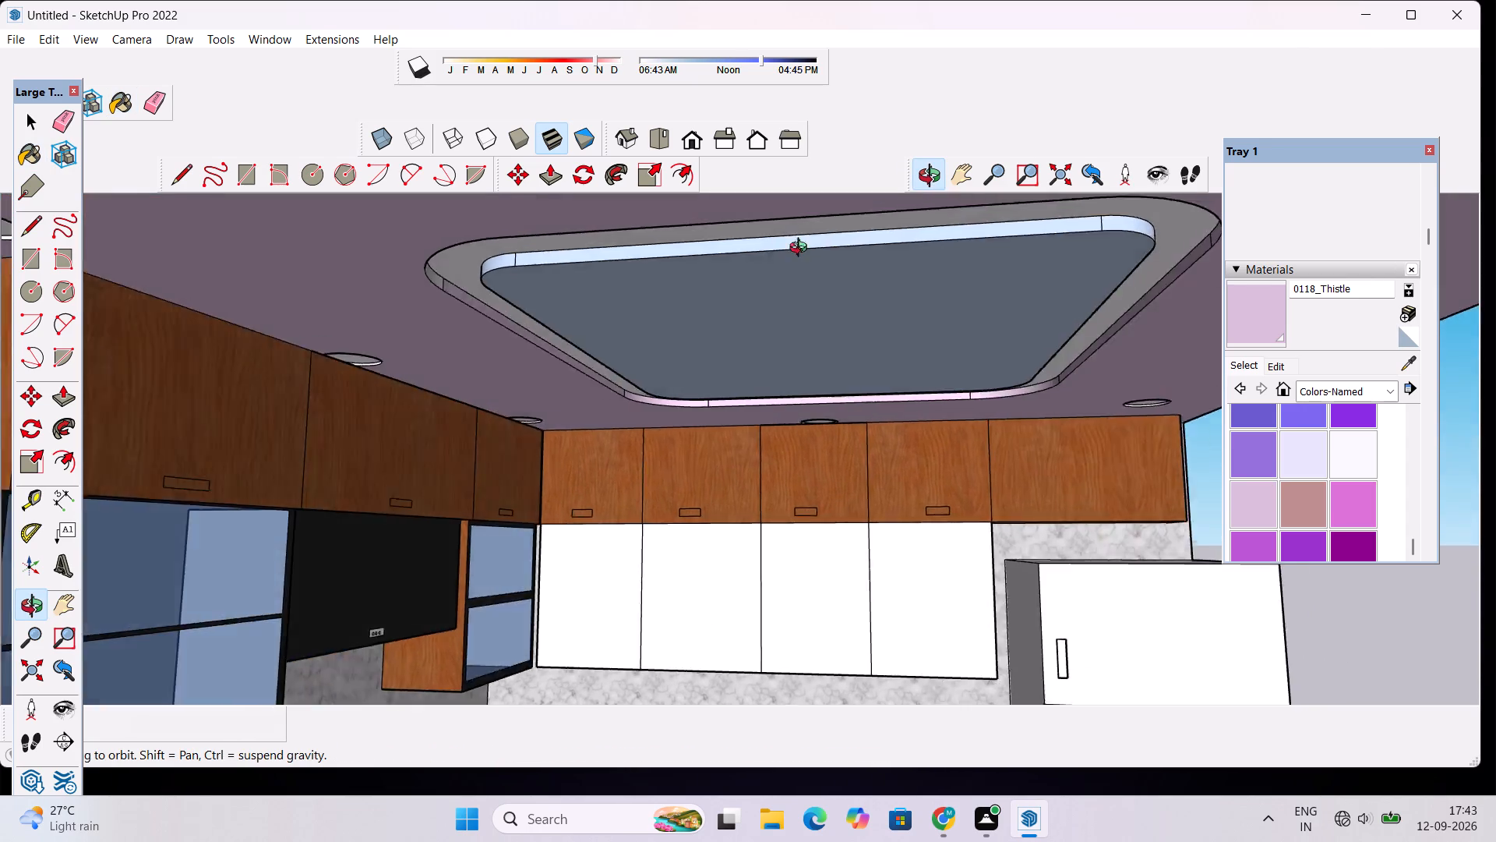
left_click_drag(802, 249, 398, 338)
left_click_drag(628, 410, 510, 307)
scroll(508, 344, "down", 3)
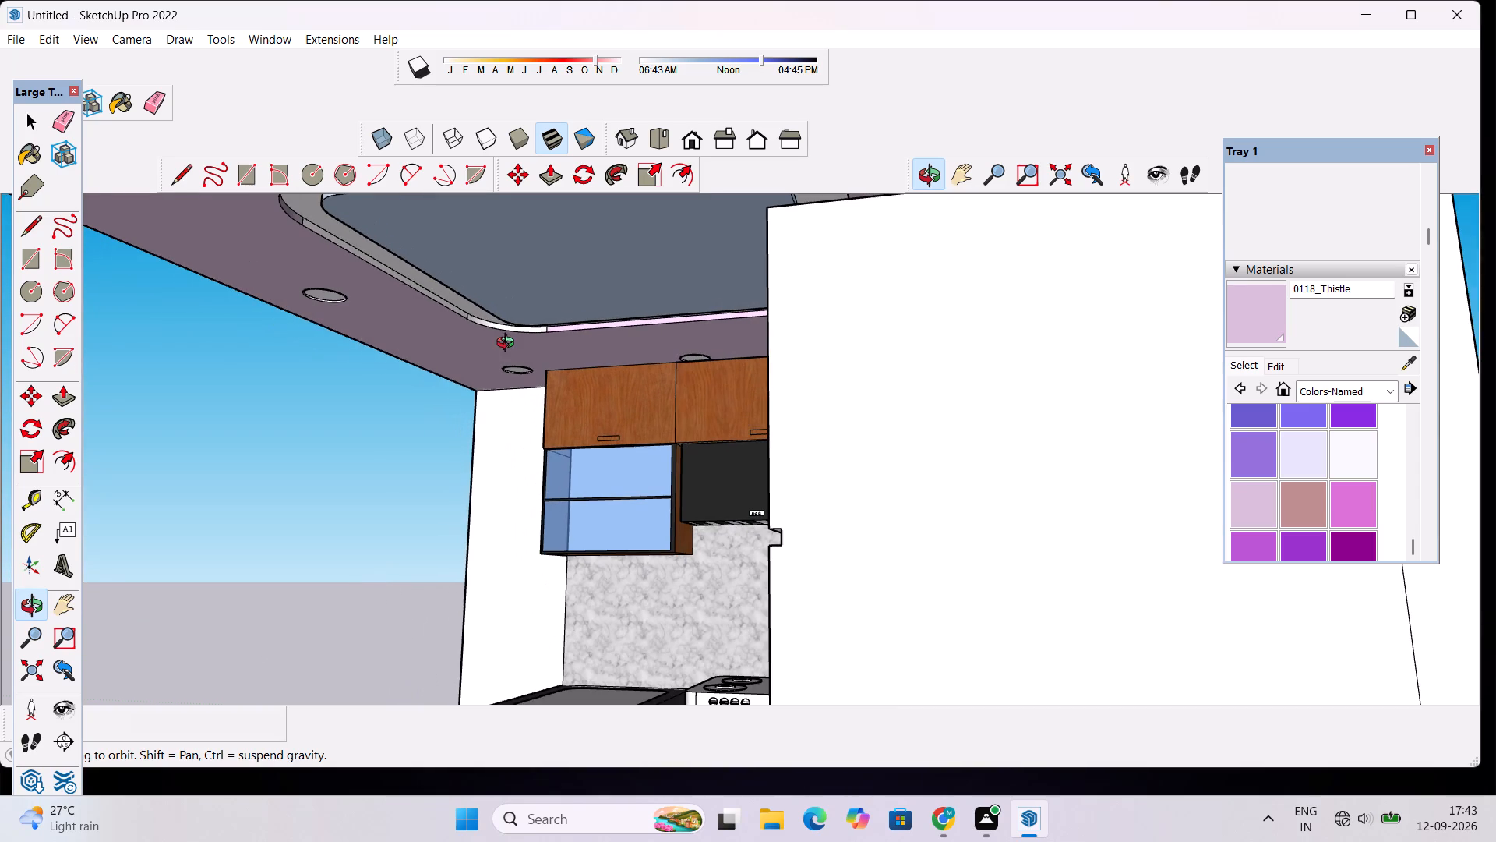
scroll(509, 345, "down", 1)
left_click_drag(400, 297, 464, 365, "shift")
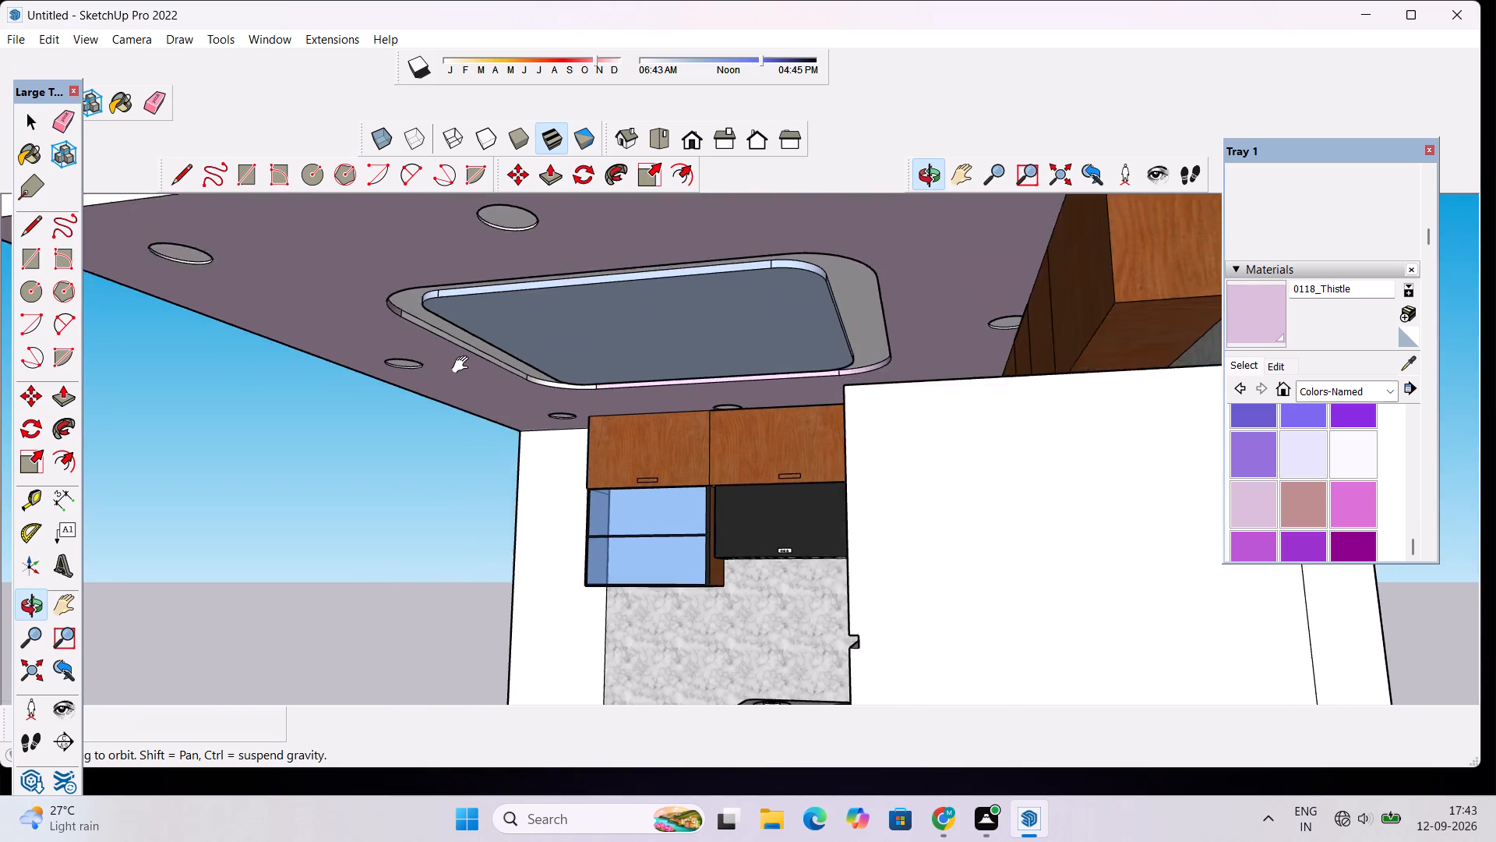
left_click_drag(464, 365, 492, 391, "shift")
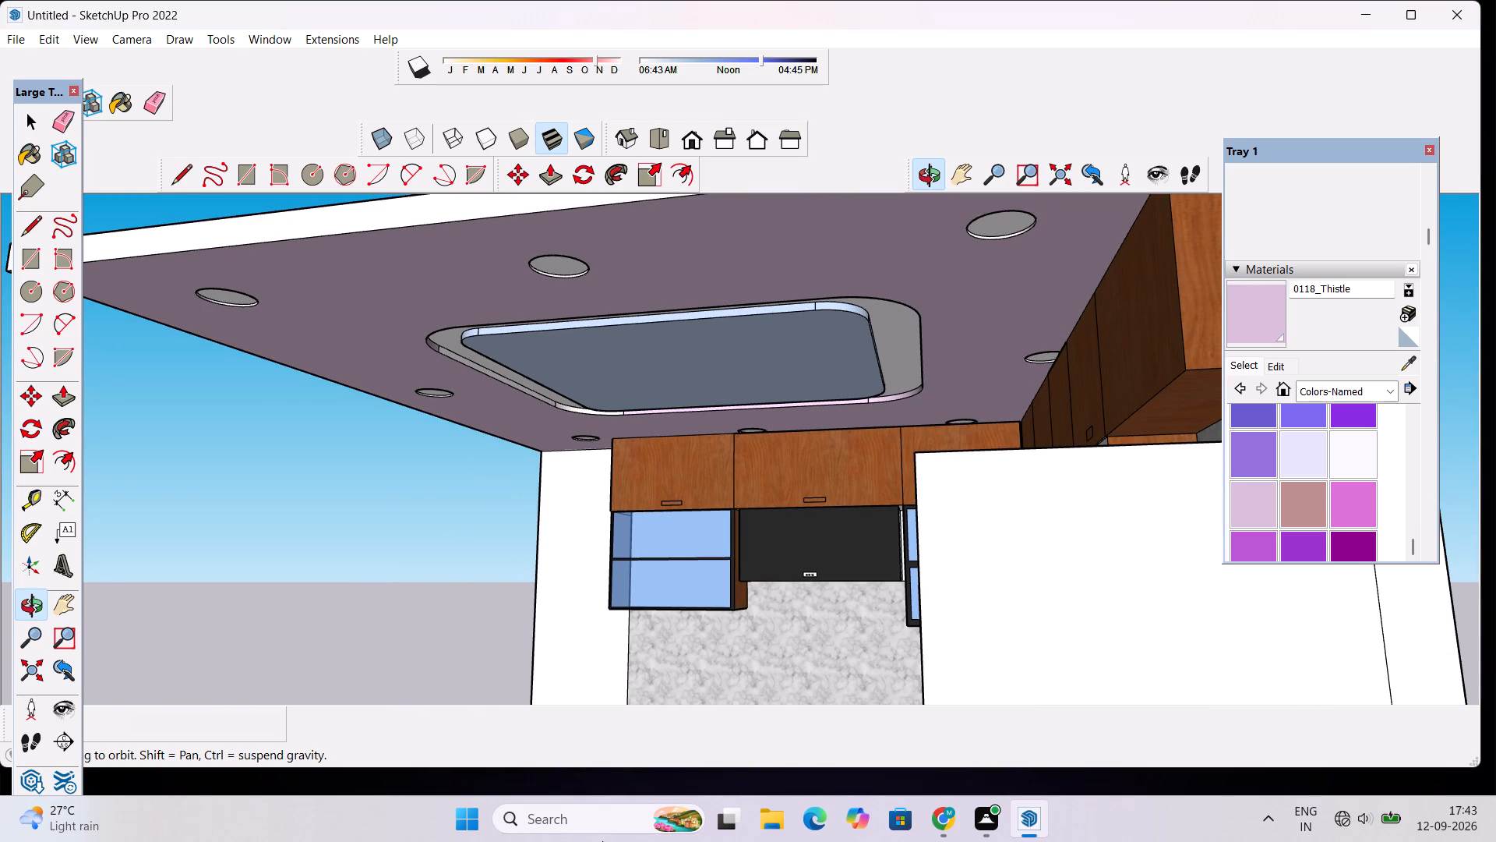
scroll(506, 359, "up", 3)
left_click_drag(506, 377, 503, 412)
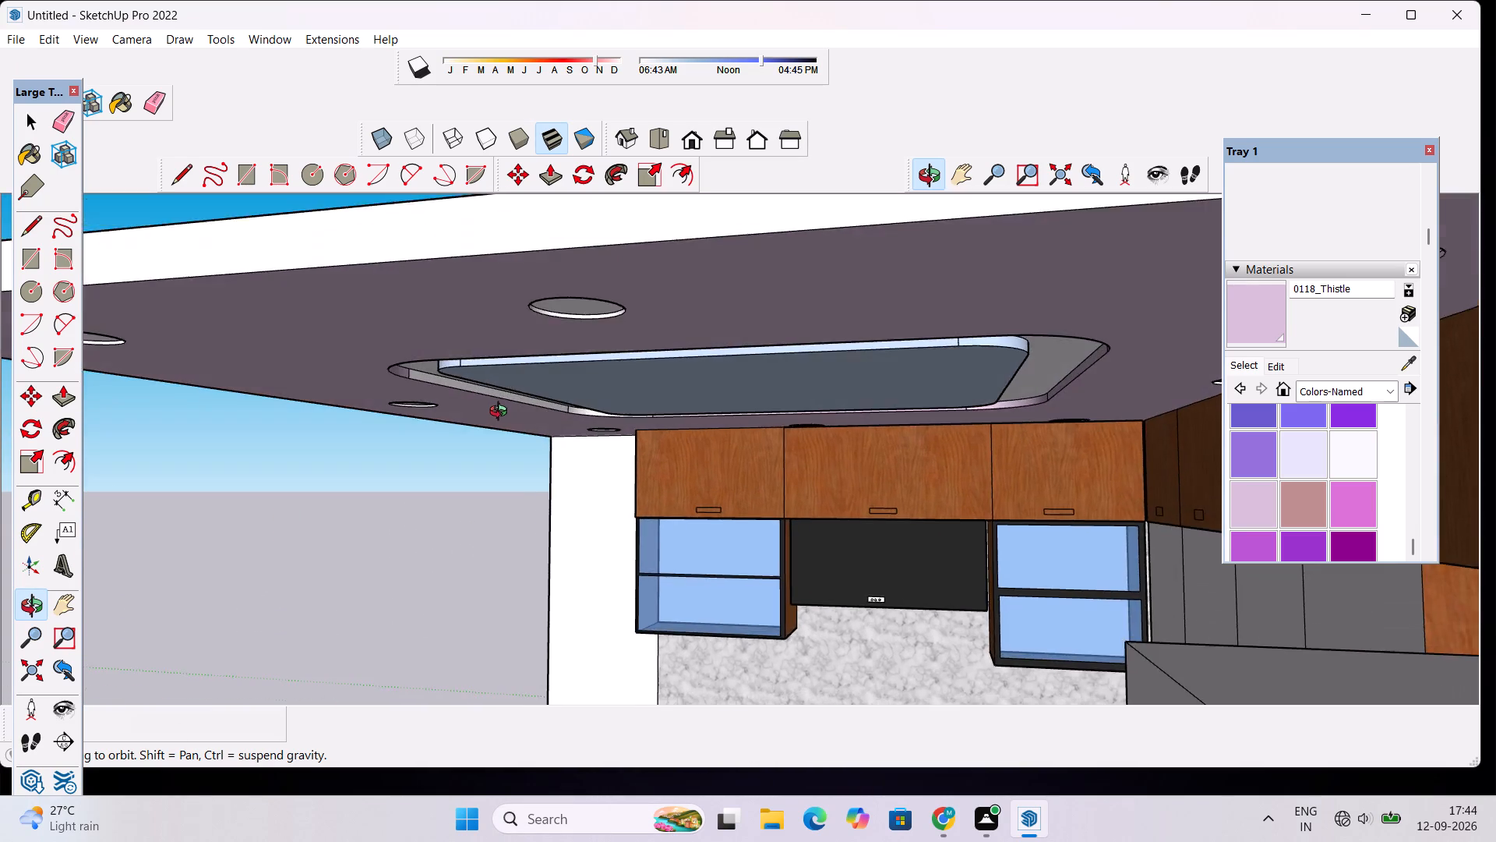
scroll(499, 416, "up", 5)
left_click_drag(499, 432, 507, 406)
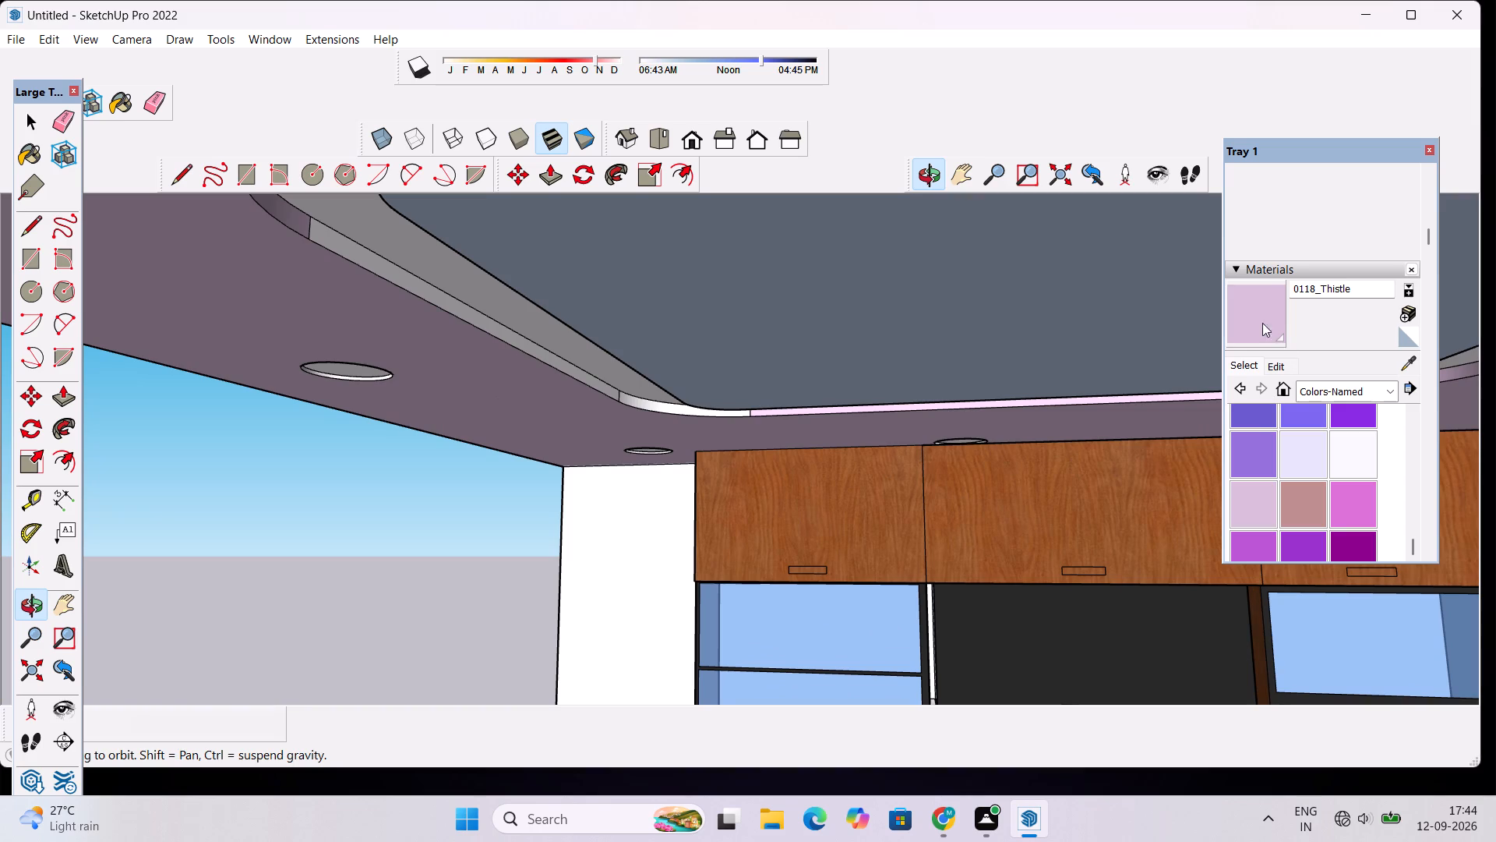
left_click(1261, 321)
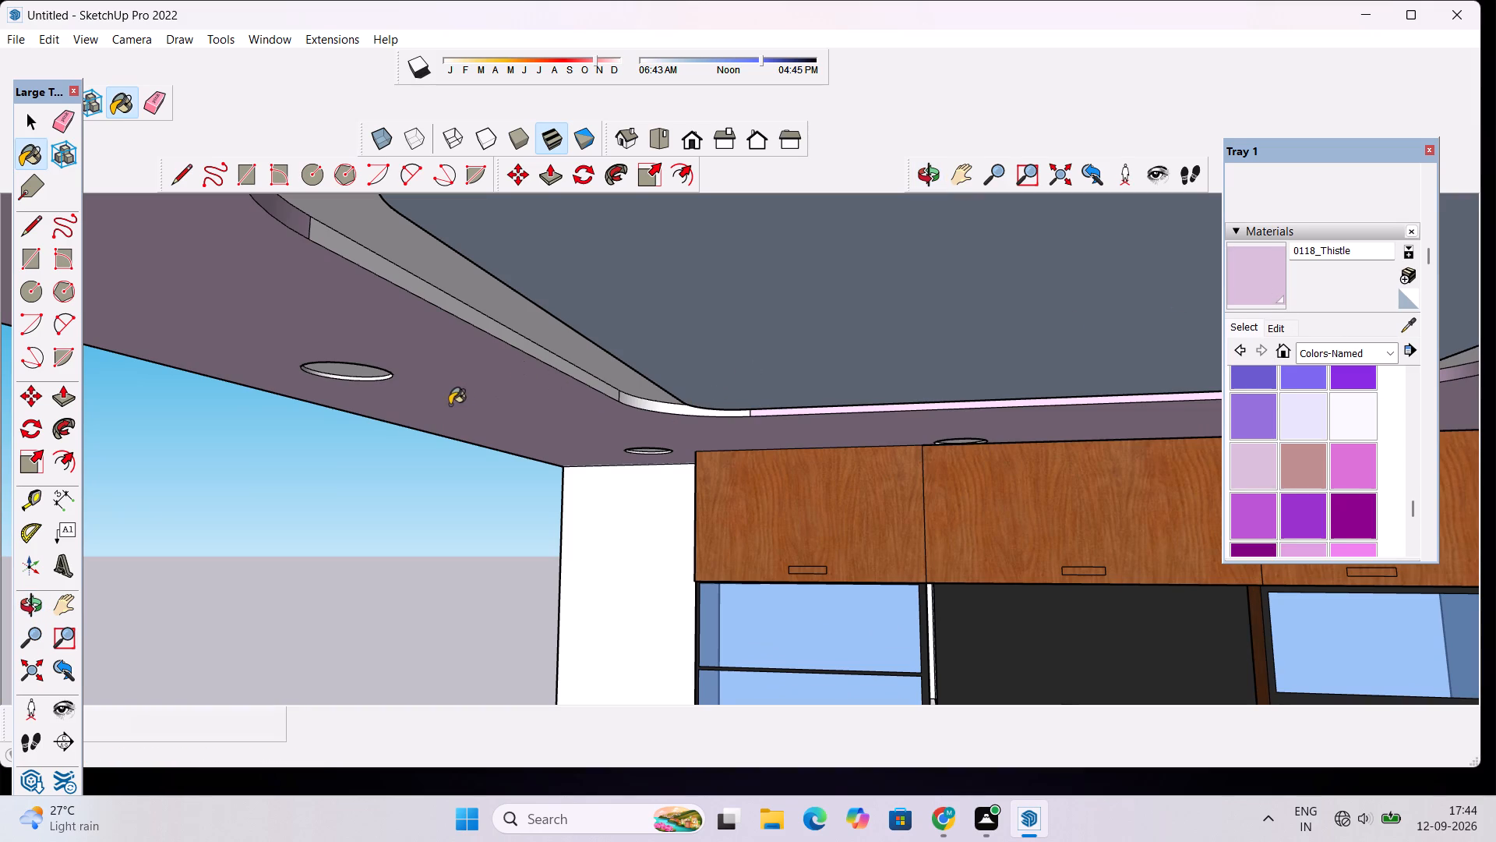
scroll(563, 361, "up", 9)
left_click(571, 373)
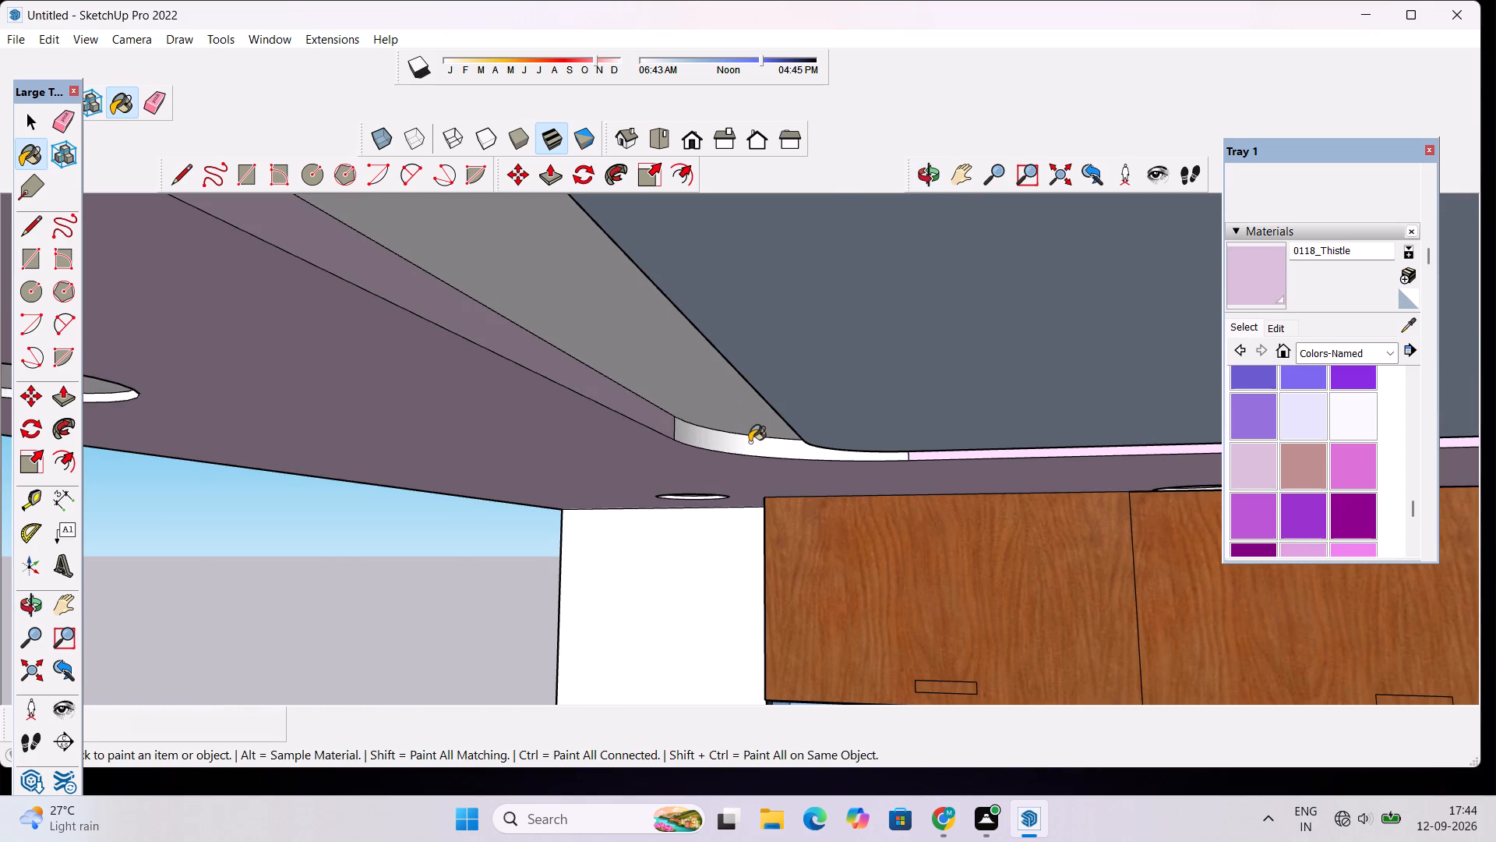
left_click(750, 442)
Examine the painted tray rims, the ceiling and the rest of the kitchen from several viewpoints.
scroll(768, 426, "down", 11)
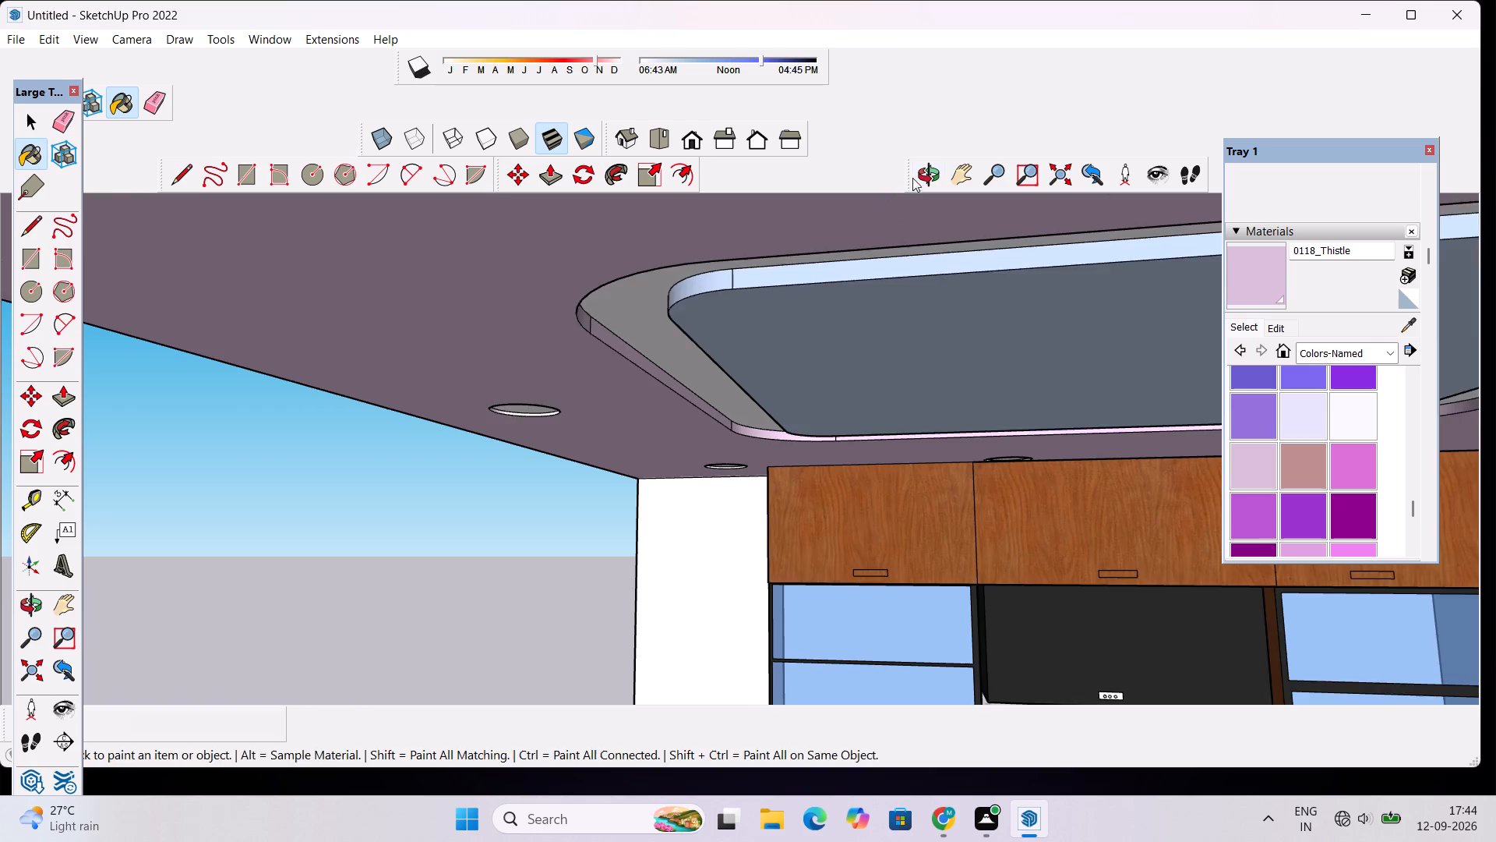
left_click(925, 180)
left_click_drag(927, 338, 507, 374)
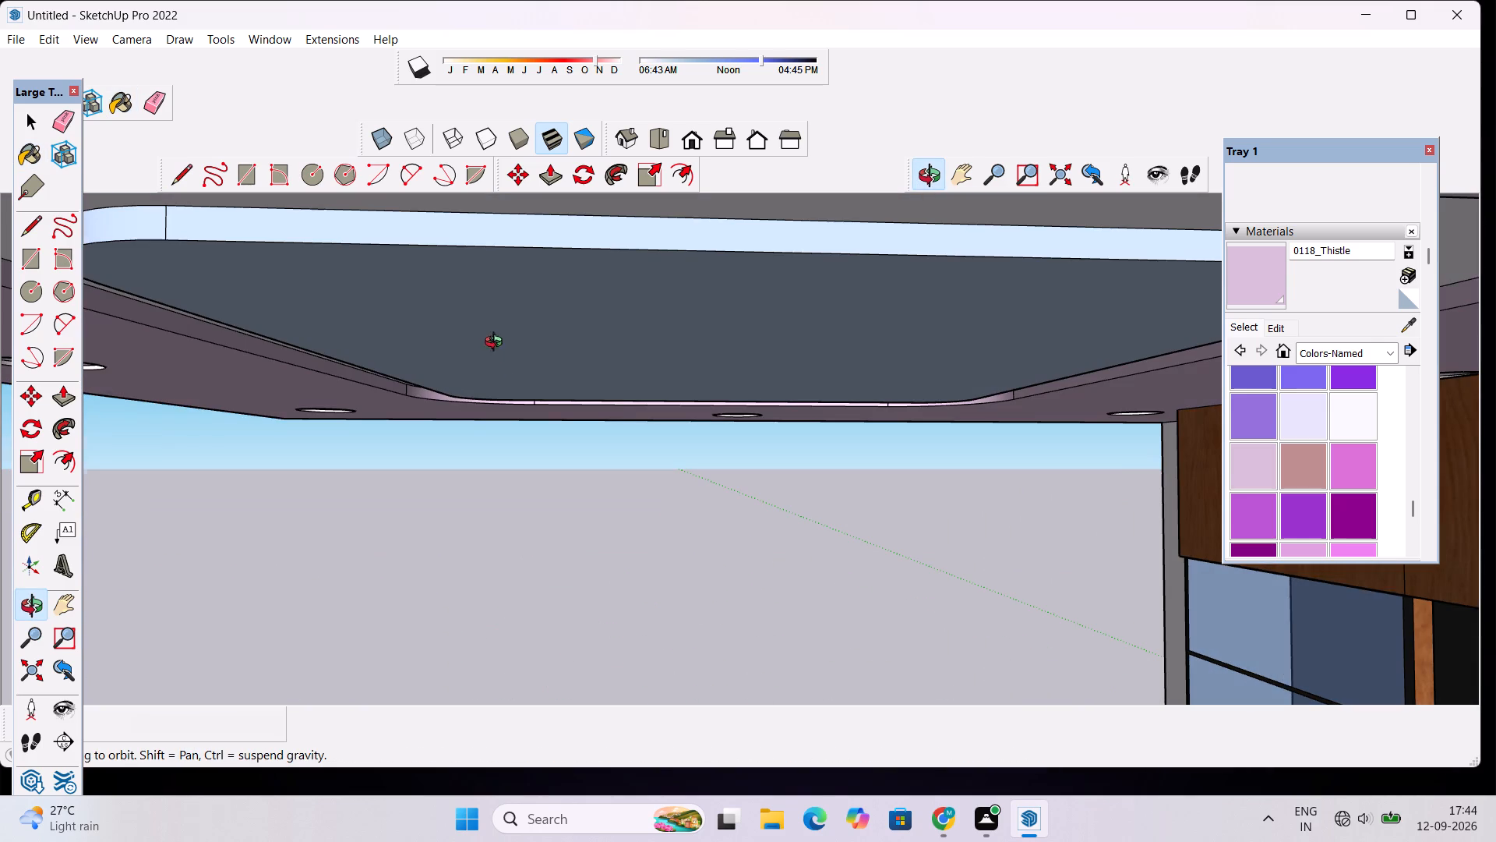
scroll(497, 344, "down", 5)
scroll(559, 402, "down", 5)
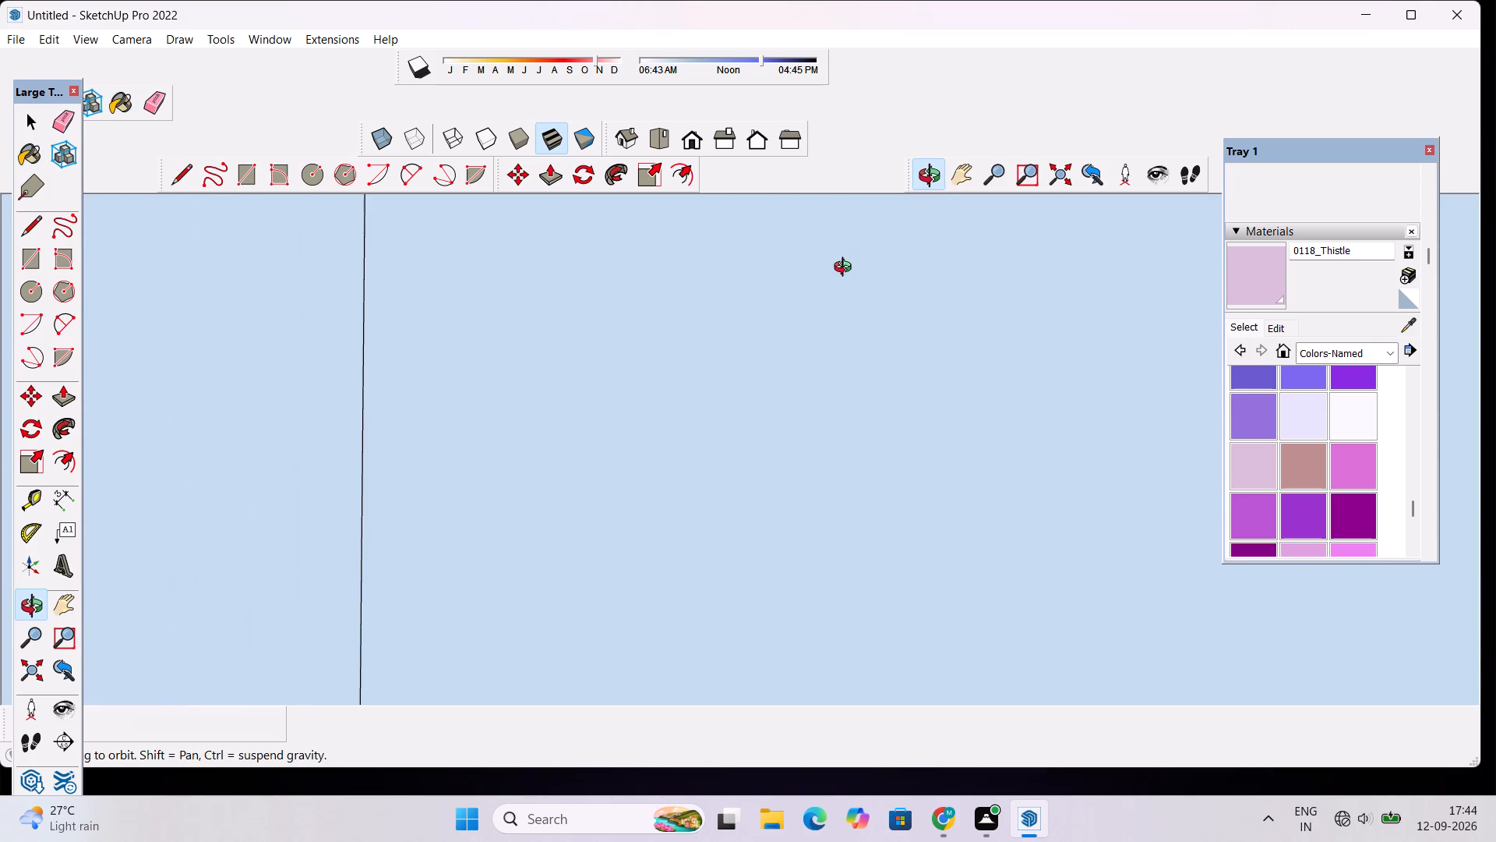
left_click(931, 175)
scroll(857, 297, "down", 14)
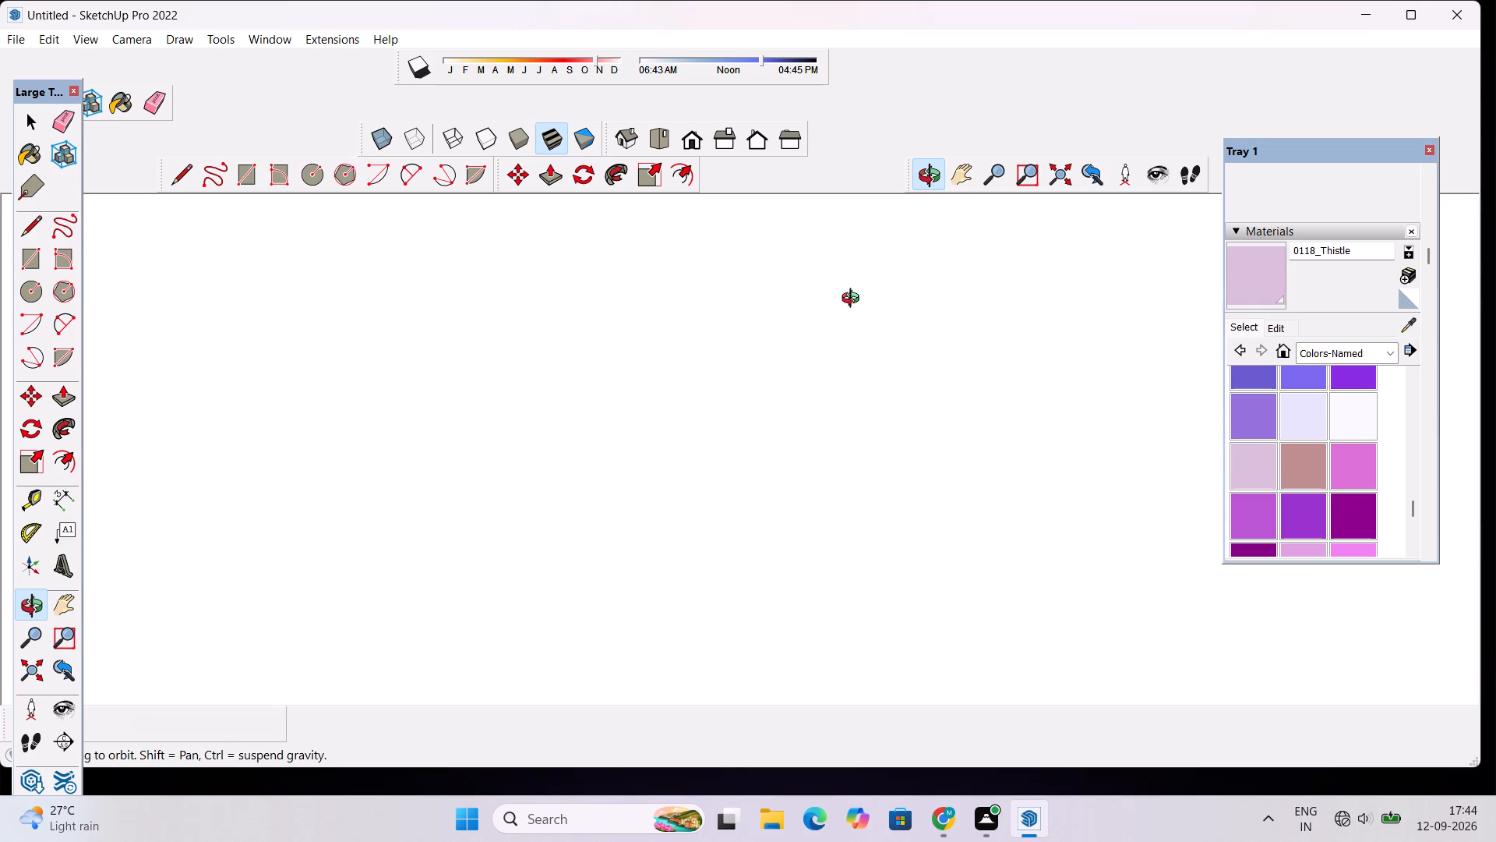
left_click_drag(854, 300, 850, 378)
scroll(850, 374, "down", 20)
scroll(850, 374, "down", 11)
scroll(823, 333, "down", 16)
left_click_drag(690, 362, 1118, 379)
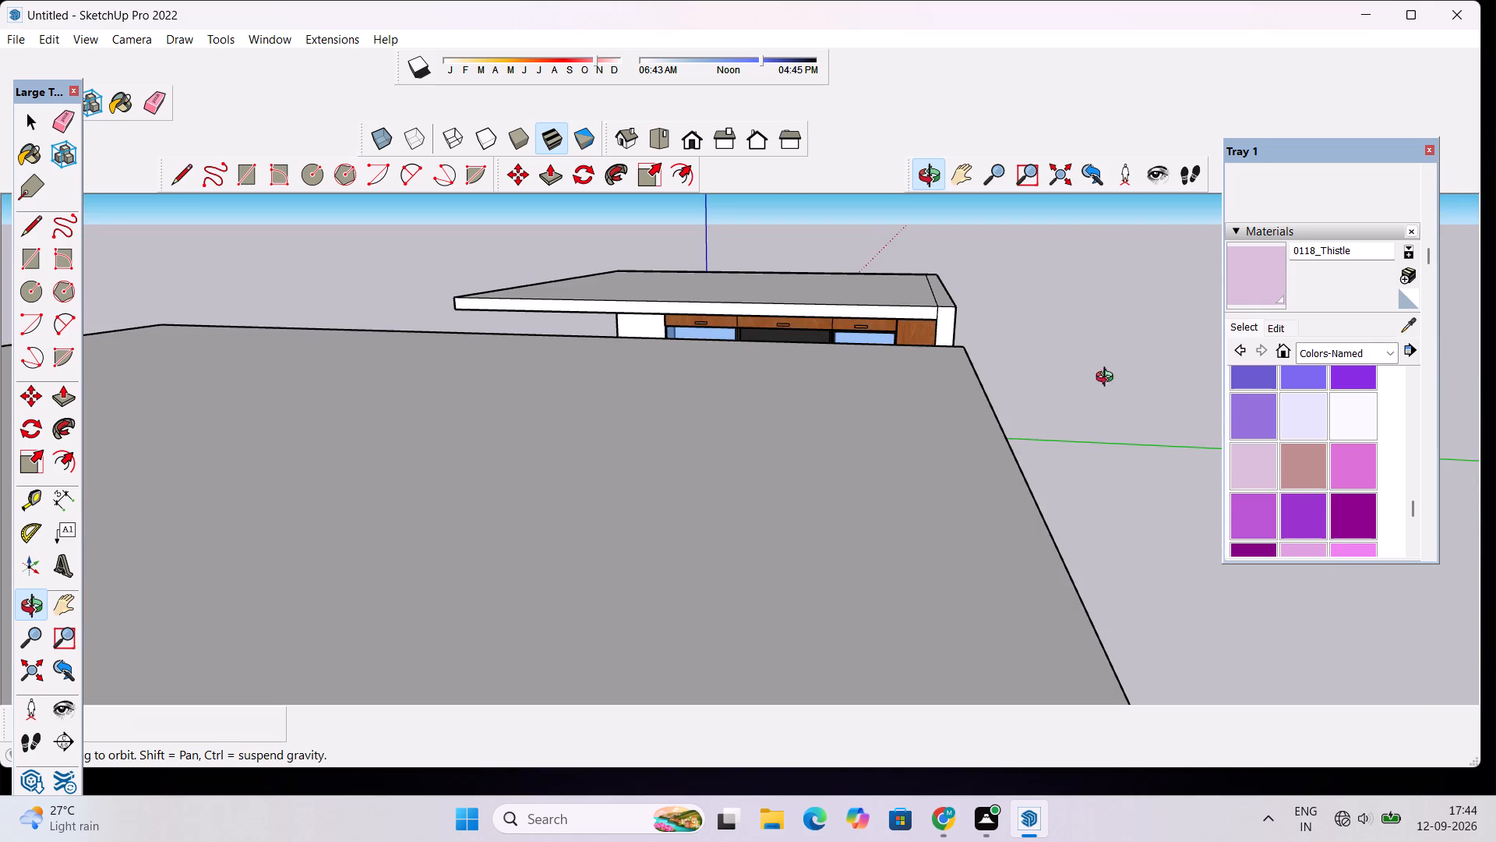
left_click_drag(840, 416, 986, 301)
scroll(676, 463, "up", 3)
left_click_drag(659, 439, 860, 394)
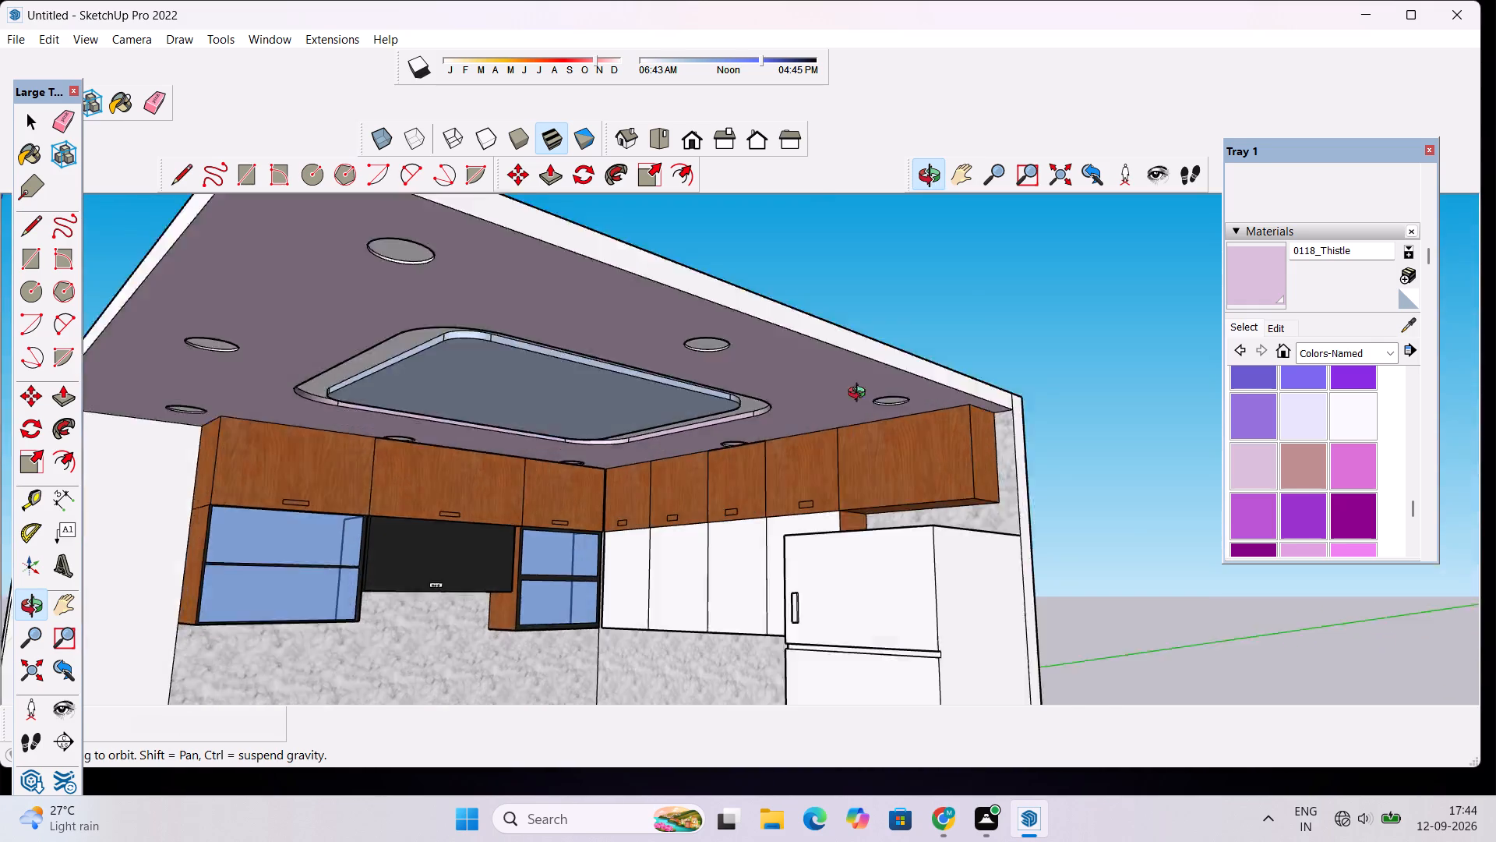
left_click_drag(860, 394, 930, 343)
scroll(933, 406, "down", 4)
left_click_drag(731, 305, 841, 261)
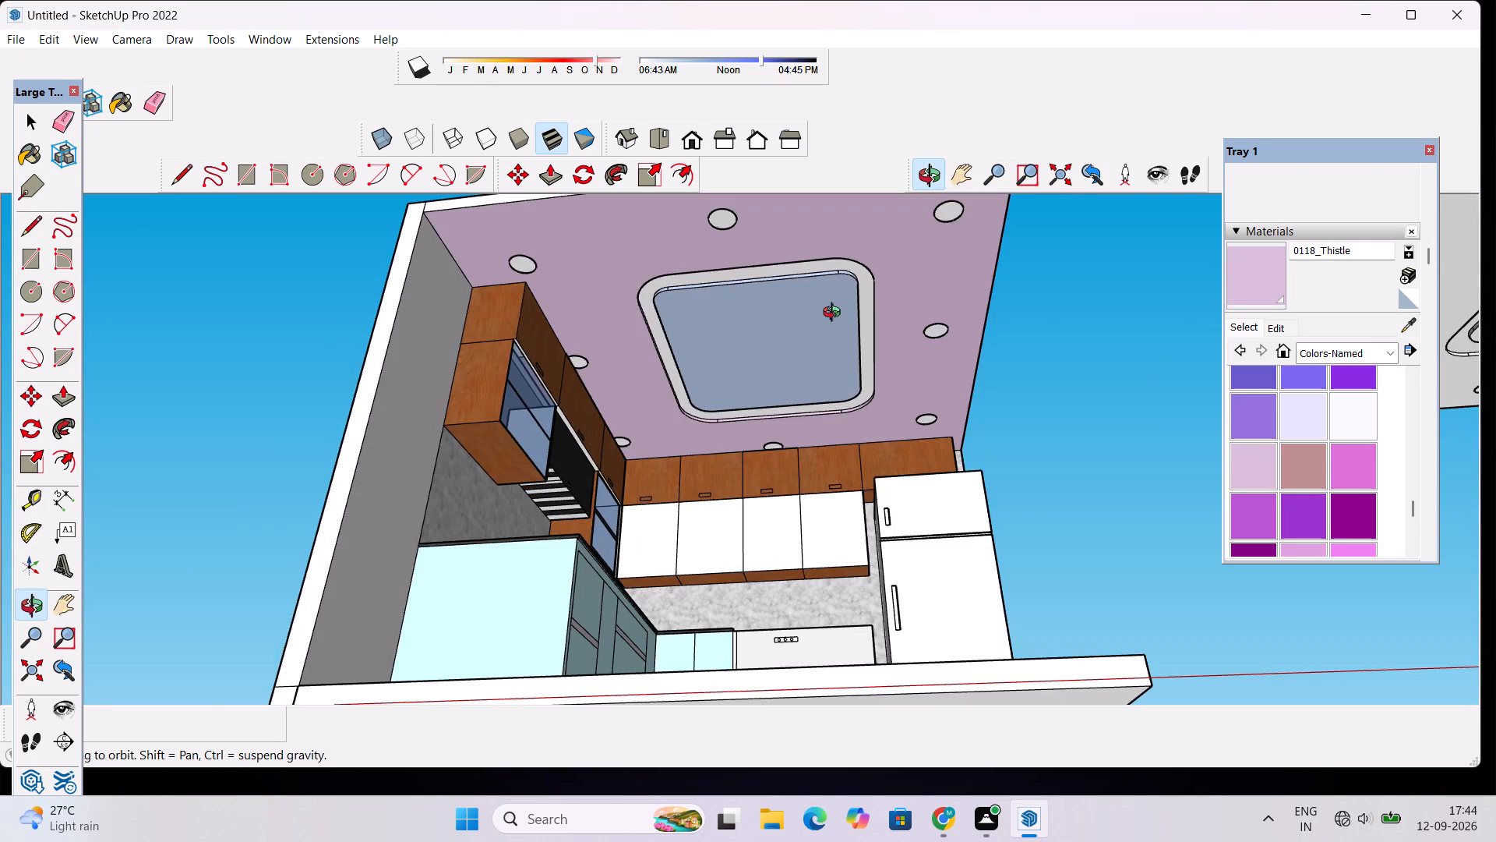
scroll(831, 310, "up", 6)
scroll(909, 393, "down", 5)
left_click_drag(889, 386, 697, 600)
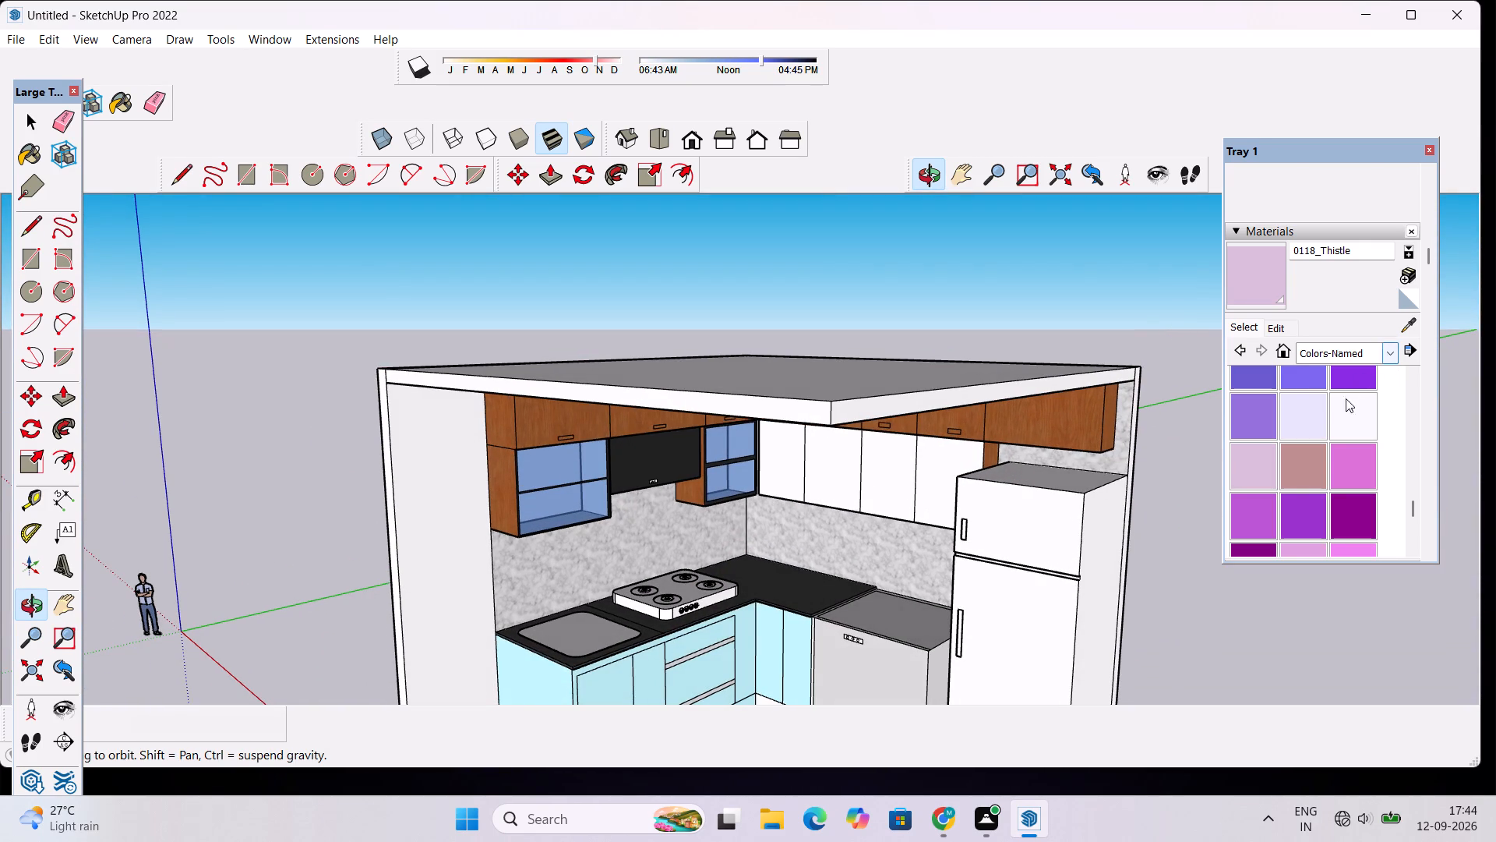
Paint the faces of the three round ceiling lights running towards the fridge, plus the fridge-end light's rim, with 0116_Lavender.
left_click(1304, 412)
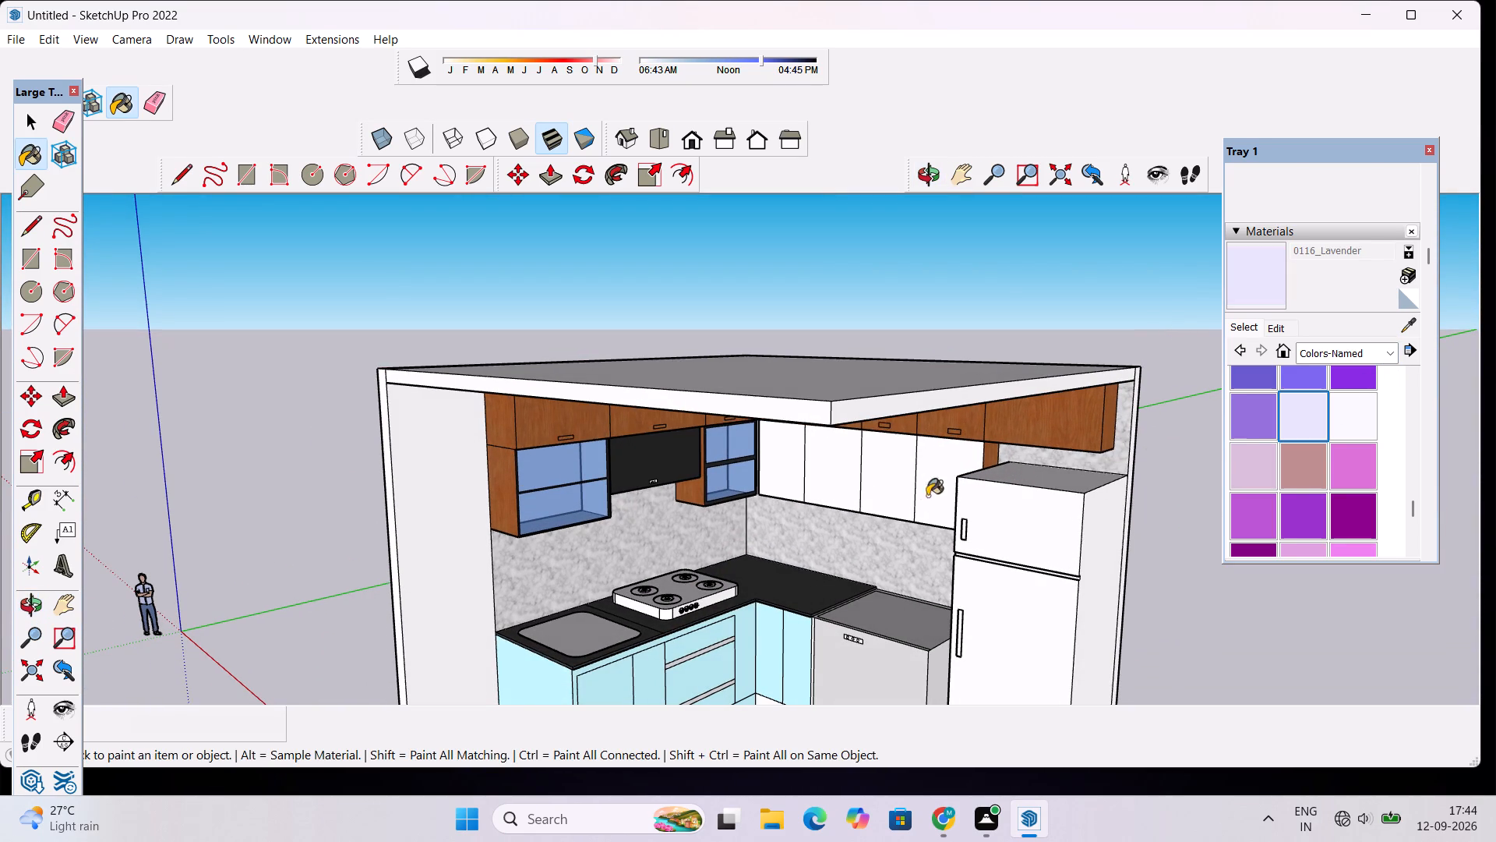
left_click(928, 184)
left_click_drag(912, 415, 945, 288)
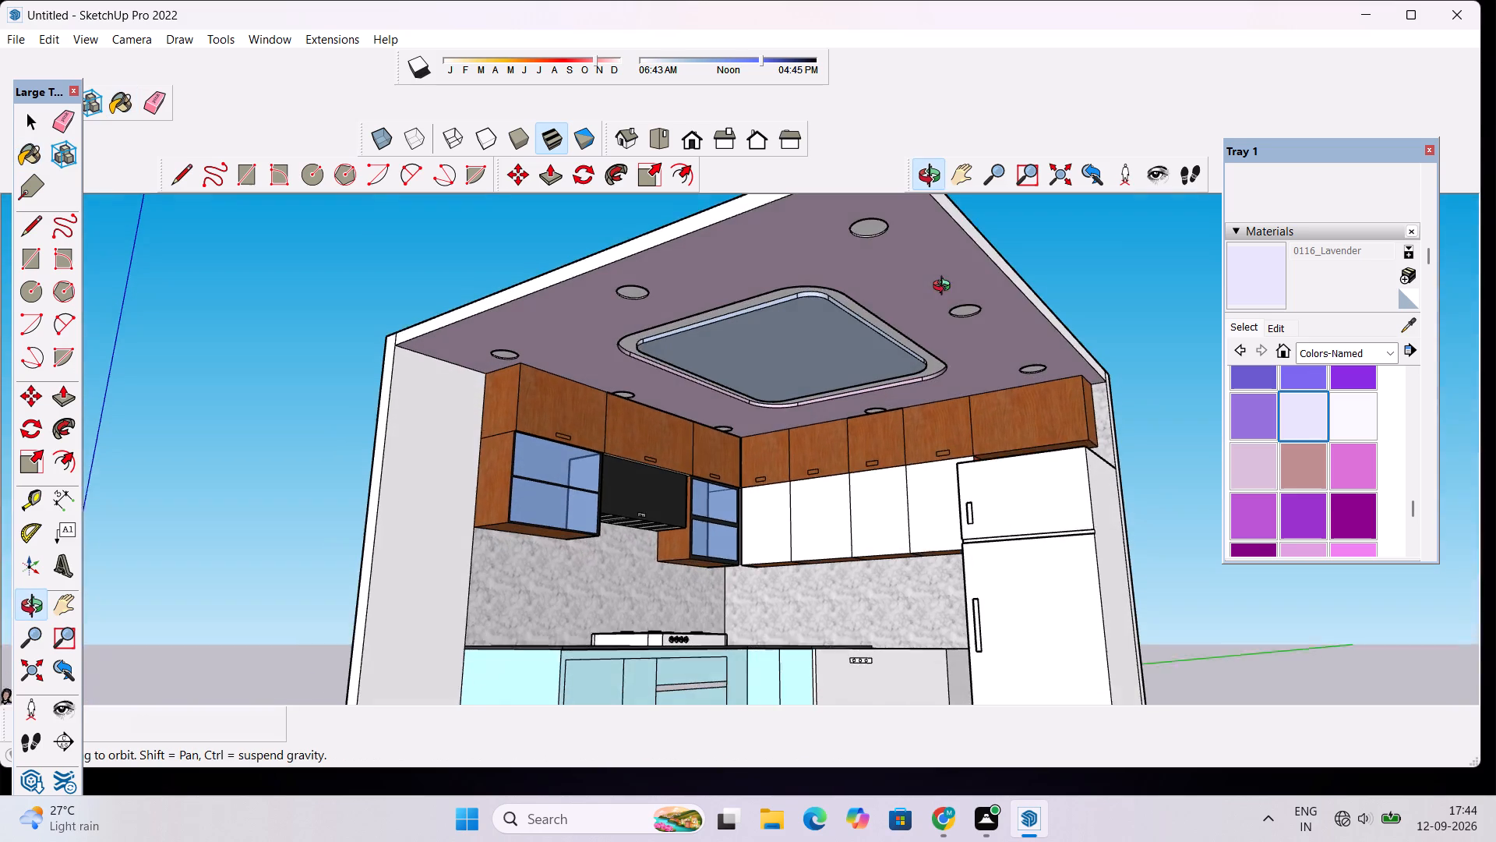
left_click_drag(945, 288, 949, 275)
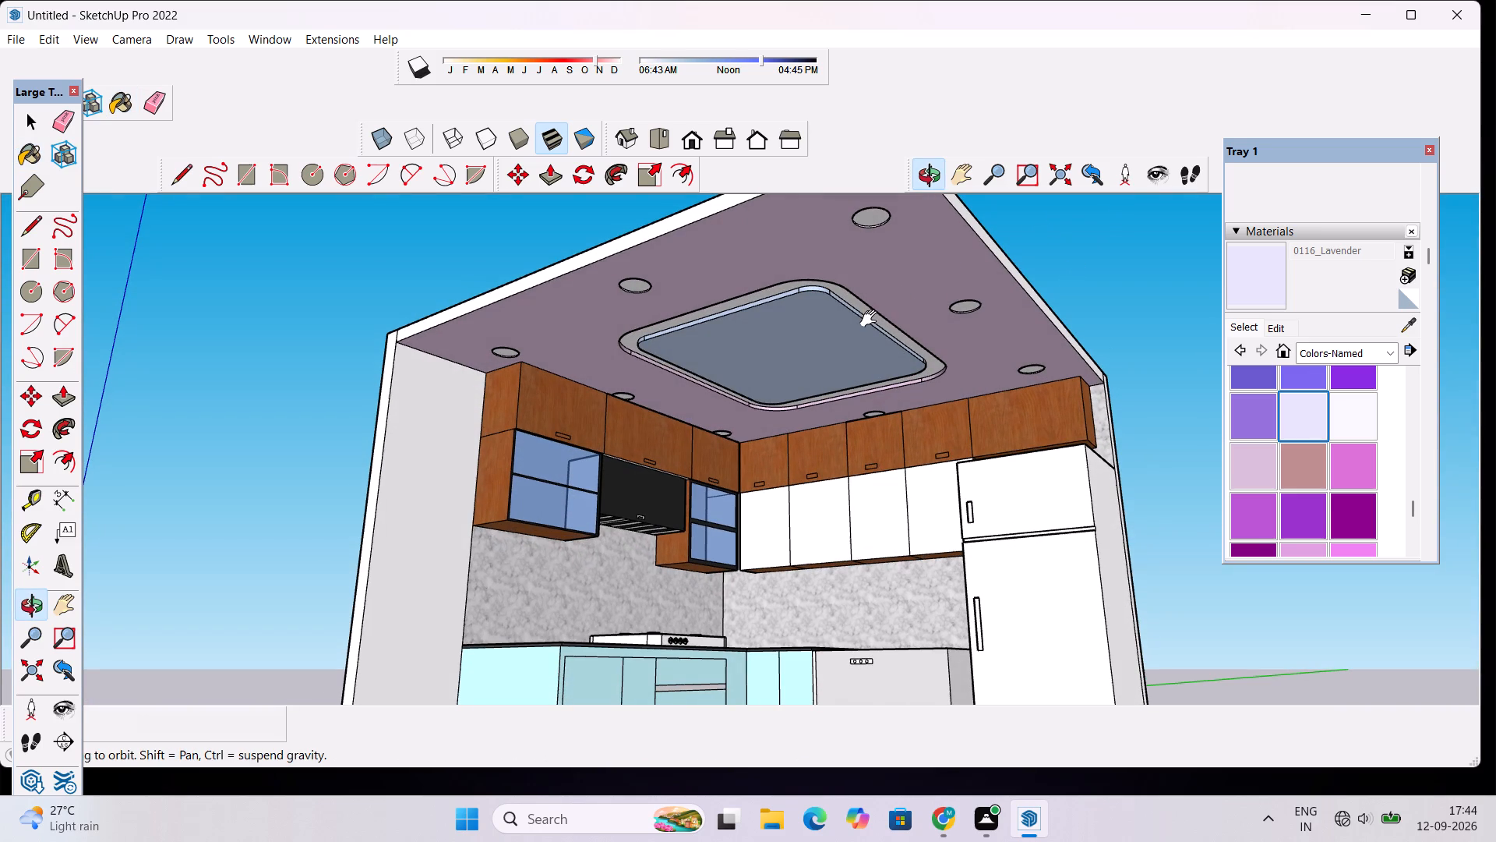
left_click_drag(872, 319, 845, 430, "shift")
scroll(844, 431, "up", 3)
left_click_drag(824, 440, 832, 400)
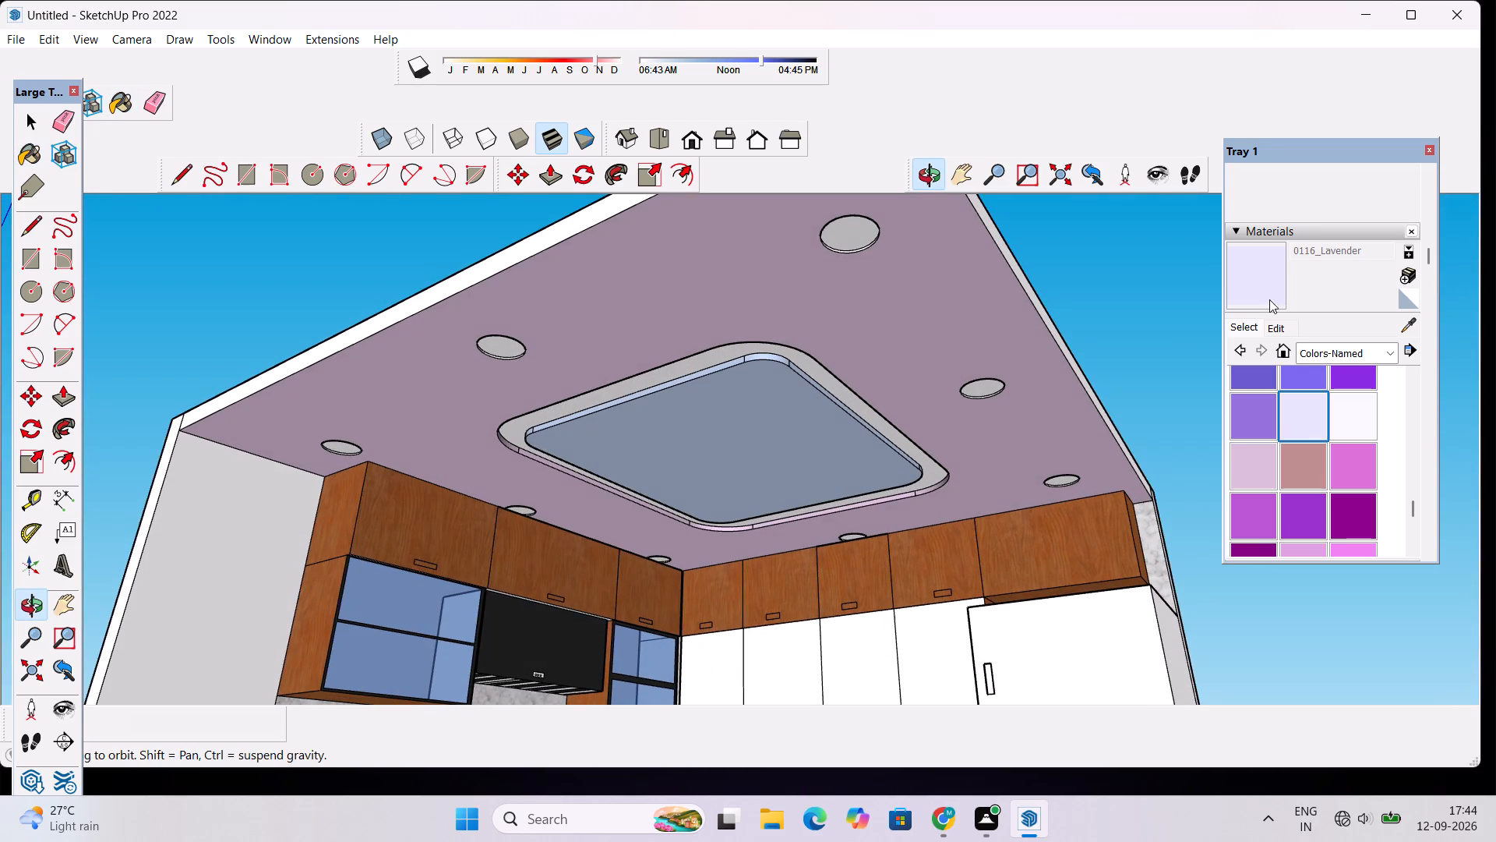
left_click(1265, 271)
left_click(863, 227)
scroll(977, 372, "up", 5)
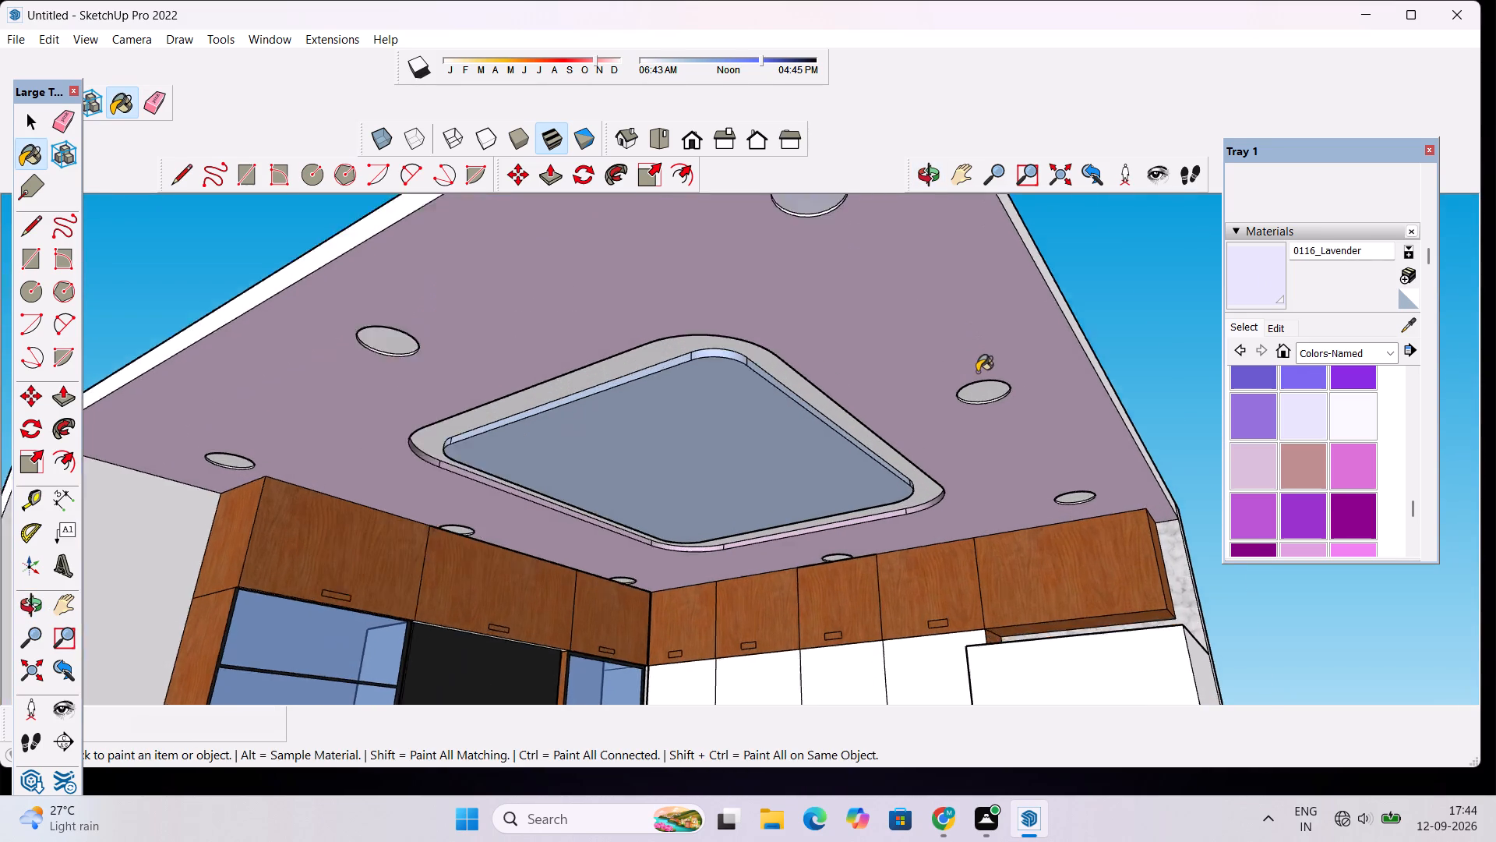
scroll(977, 372, "up", 1)
left_click(988, 399)
scroll(1103, 527, "up", 5)
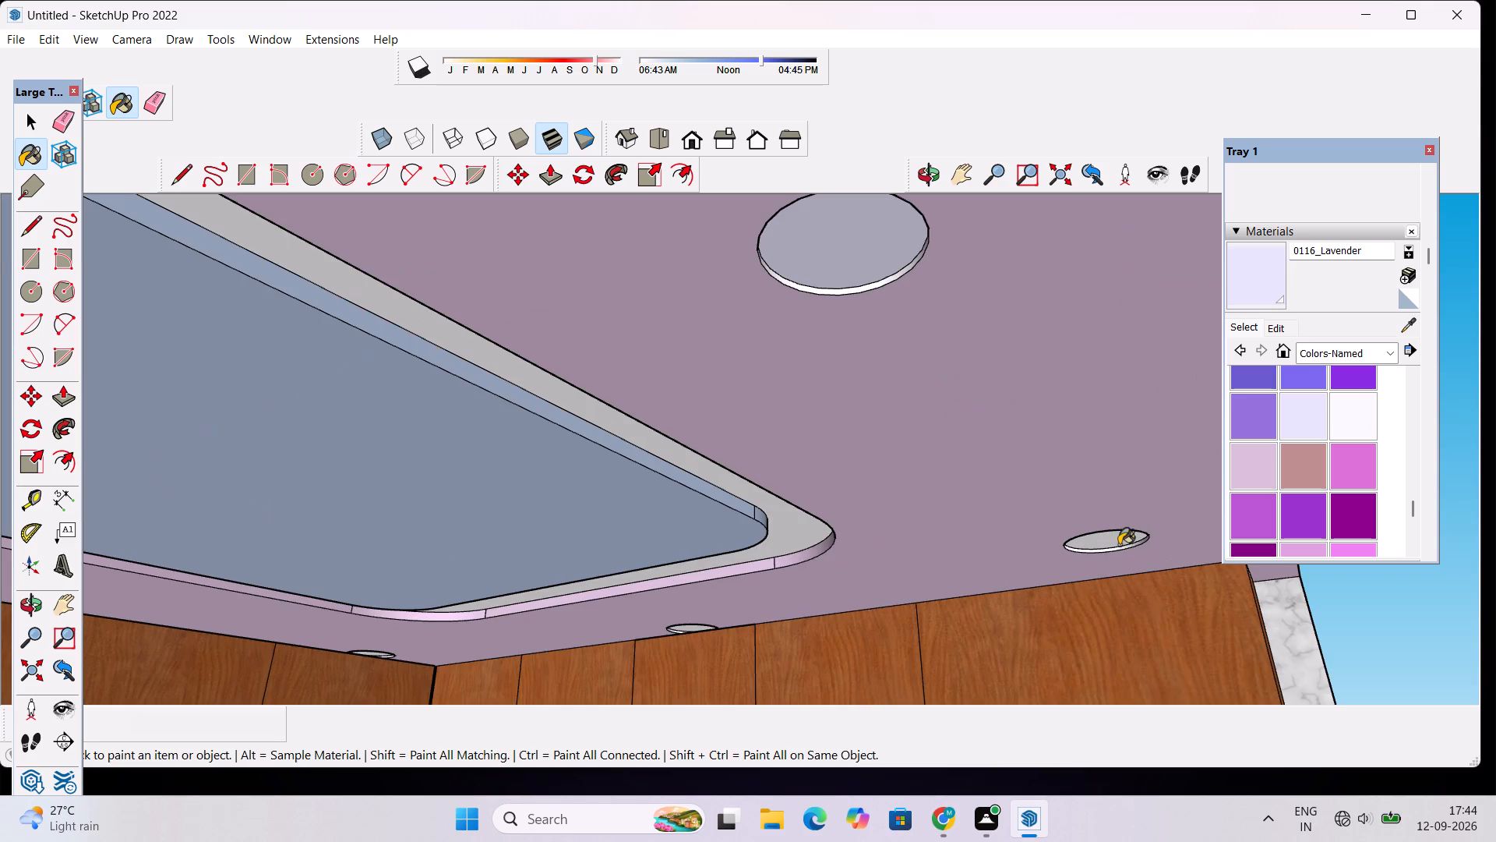
scroll(1120, 545, "up", 5)
left_click(1123, 532)
scroll(1120, 542, "up", 9)
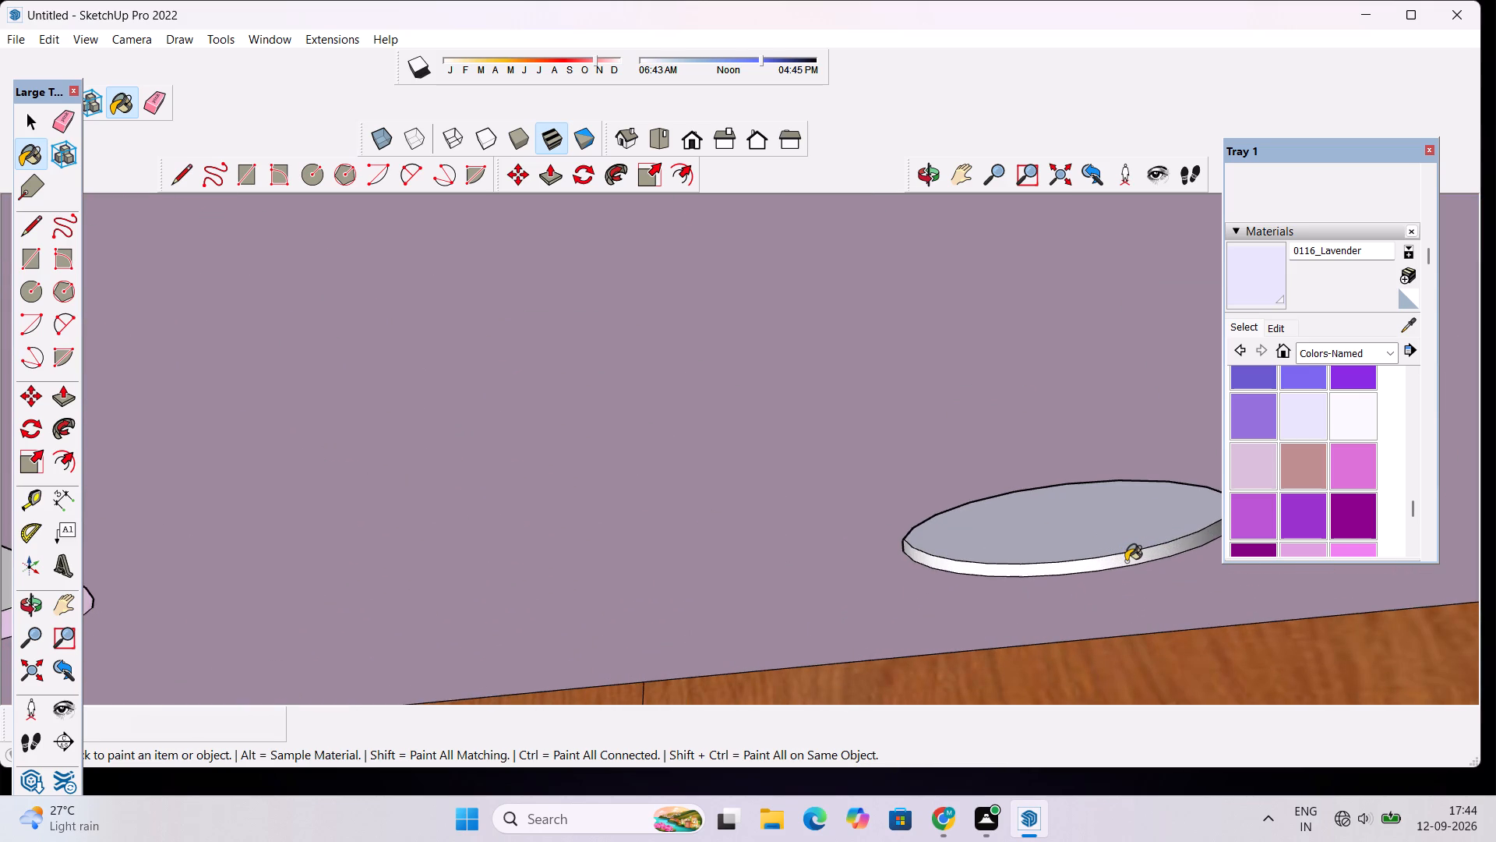
left_click(1126, 561)
Paint the flat border between the ceiling tray's inner and outer rims with 0116_Lavender.
scroll(1128, 554, "down", 18)
scroll(791, 514, "up", 8)
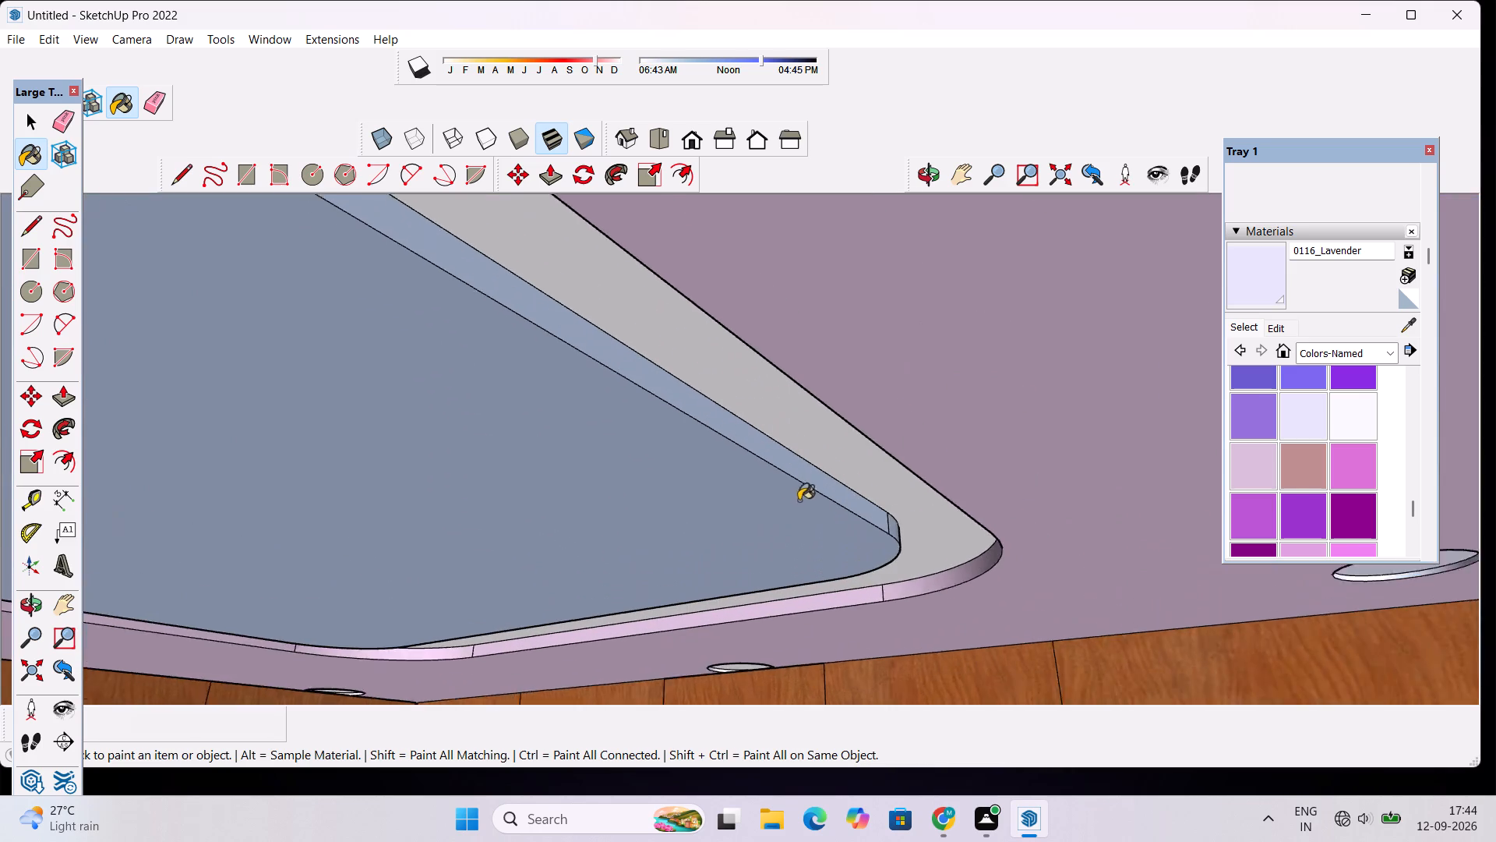
scroll(799, 501, "up", 2)
left_click(833, 430)
Paint the rims of the middle and front-corner round lights in the fridge-side row with 0116_Lavender.
scroll(837, 424, "down", 20)
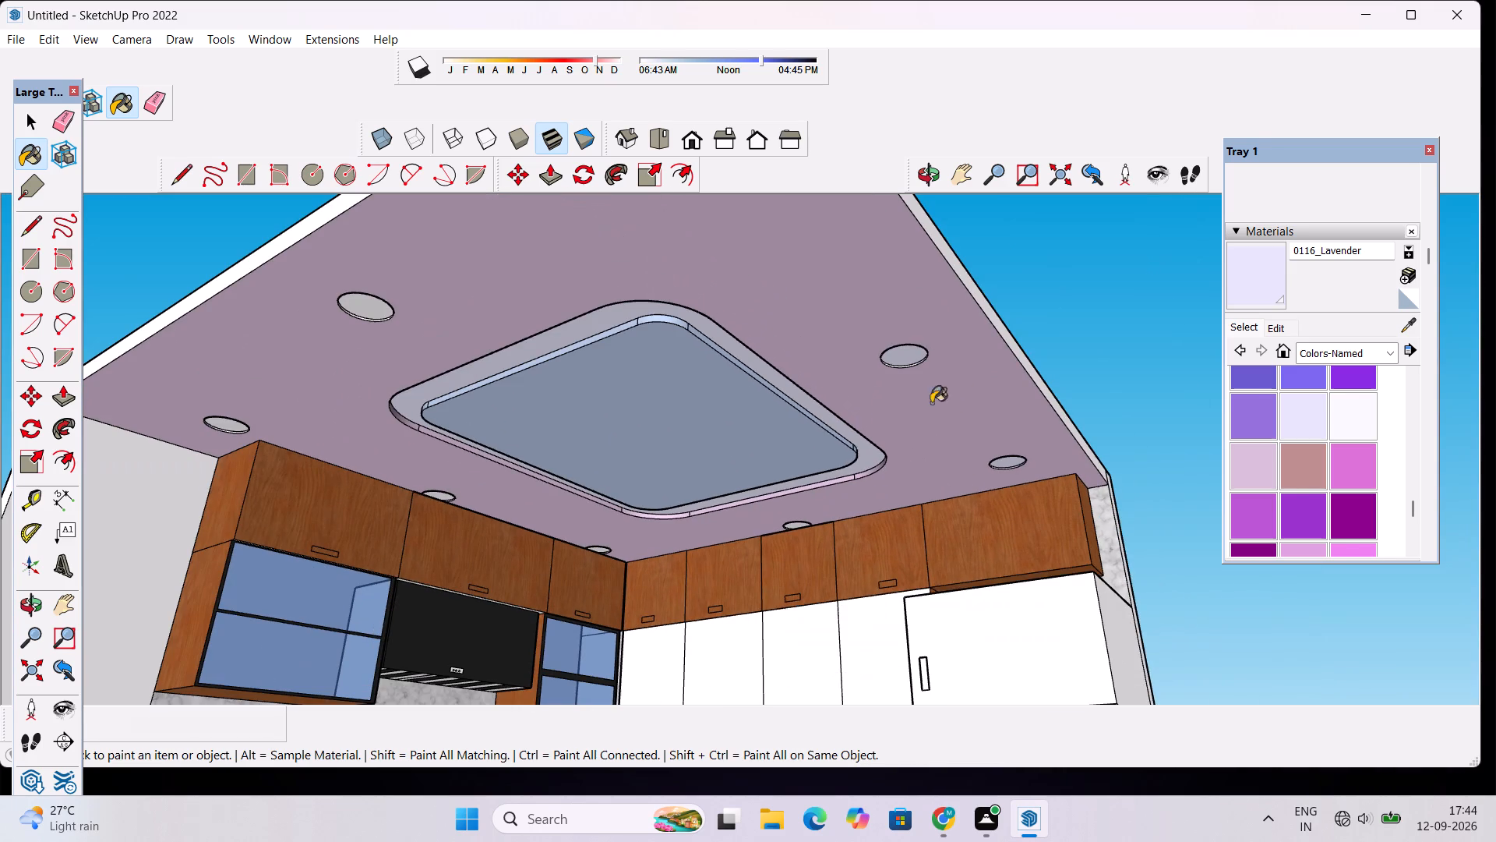
scroll(903, 364, "up", 20)
scroll(903, 364, "up", 1)
left_click(909, 423)
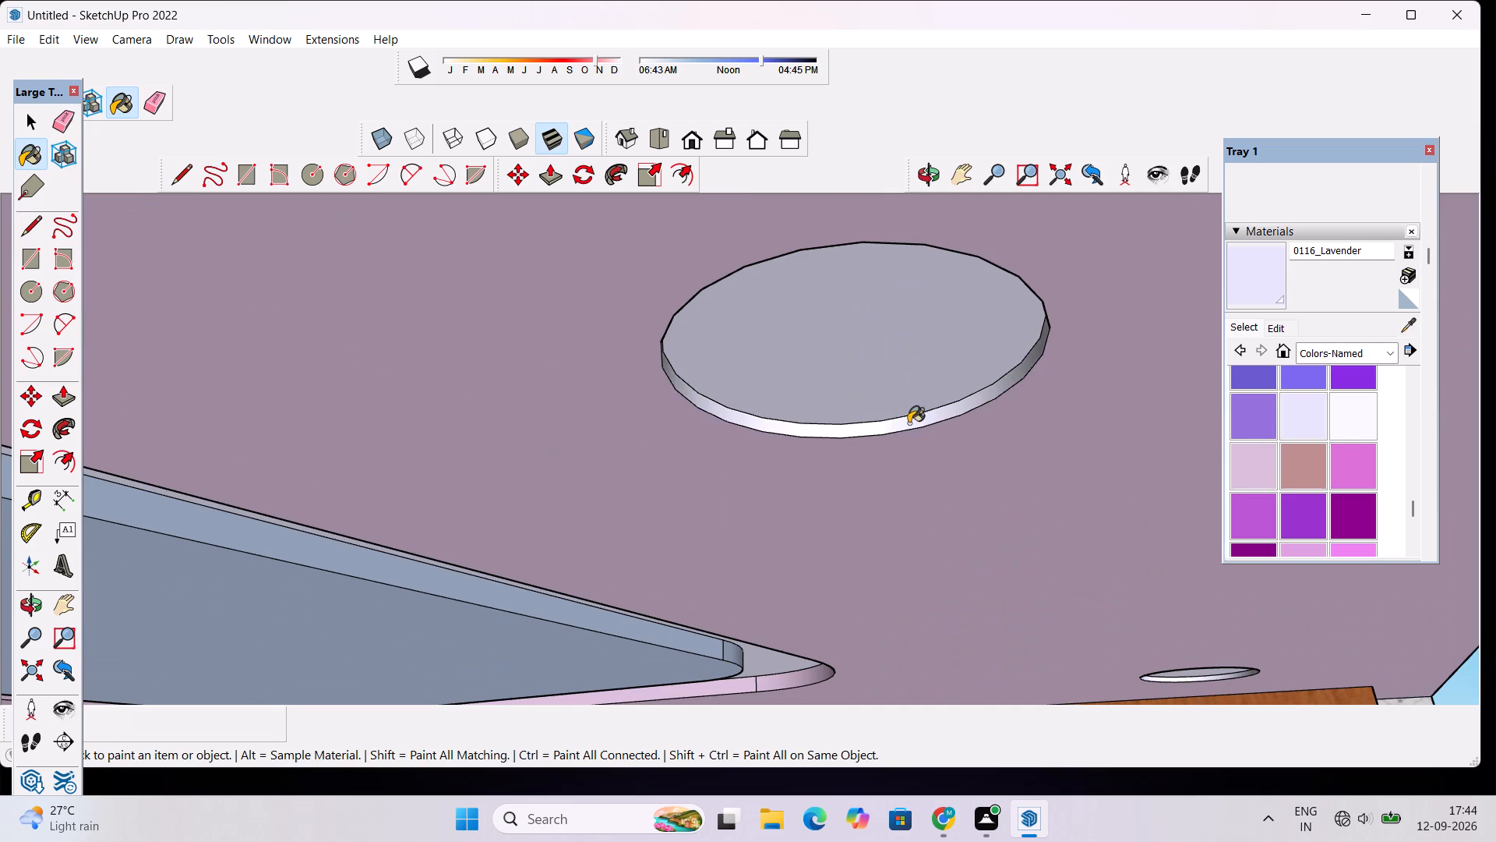
scroll(912, 419, "down", 20)
scroll(912, 419, "down", 7)
scroll(850, 336, "up", 9)
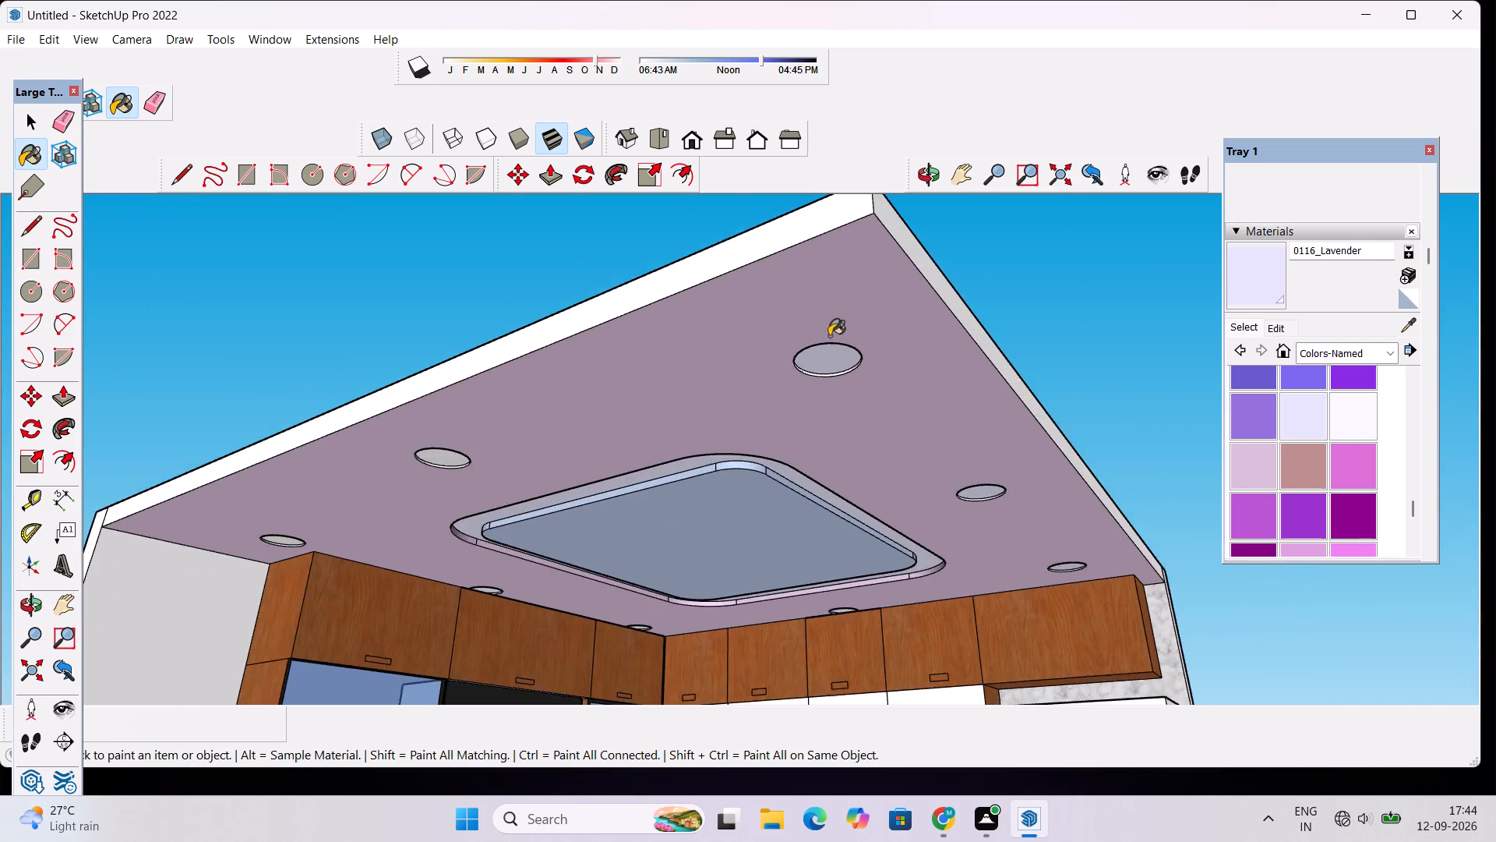
scroll(829, 336, "up", 20)
left_click(887, 503)
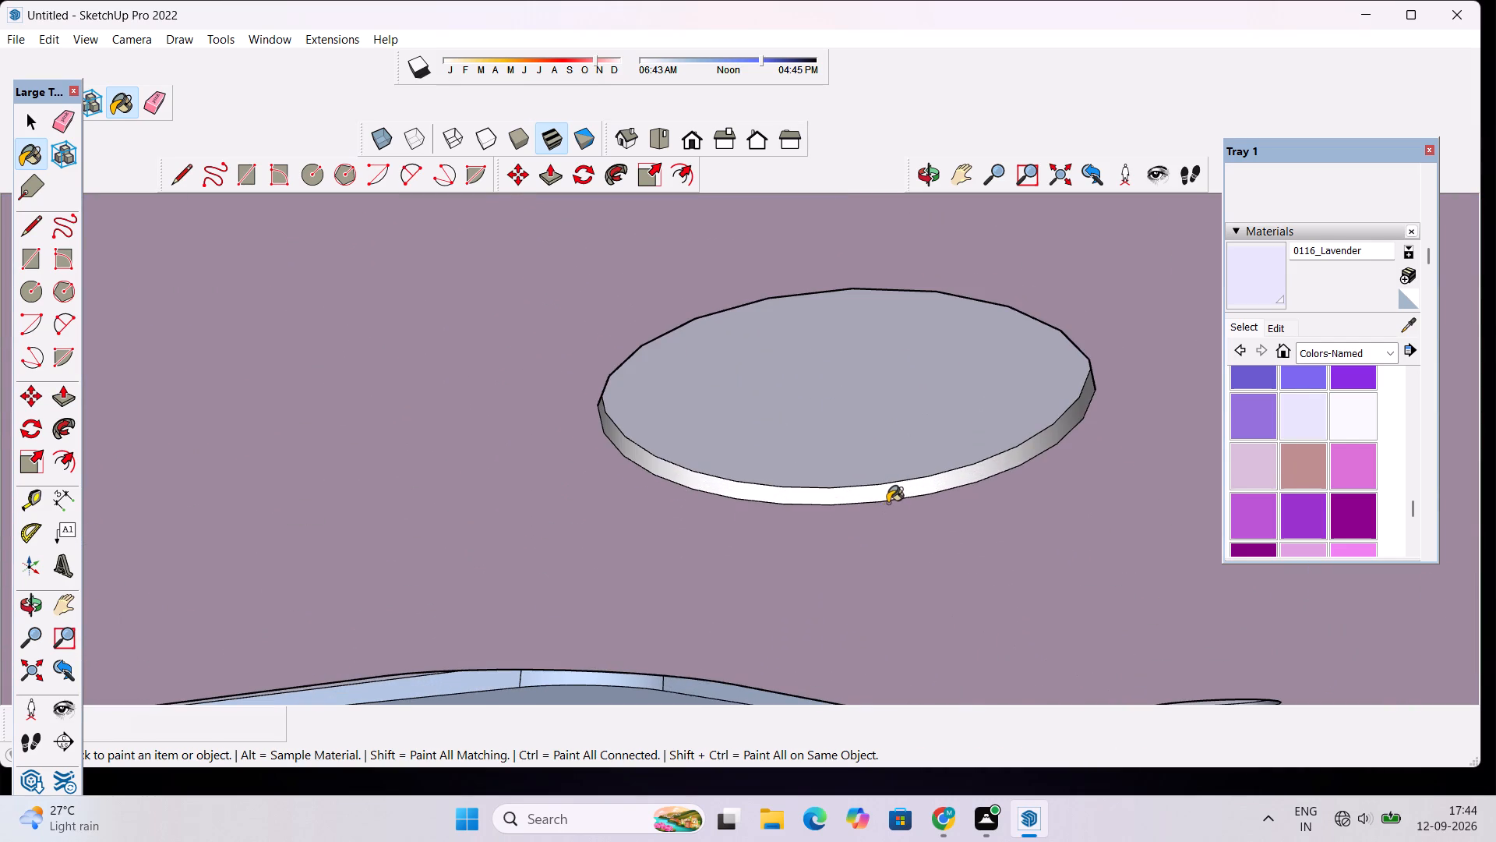
Paint the faces and rims of the next two round lights along the ceiling's open front edge with 0116_Lavender.
scroll(889, 499, "down", 20)
scroll(889, 499, "down", 3)
scroll(506, 534, "up", 8)
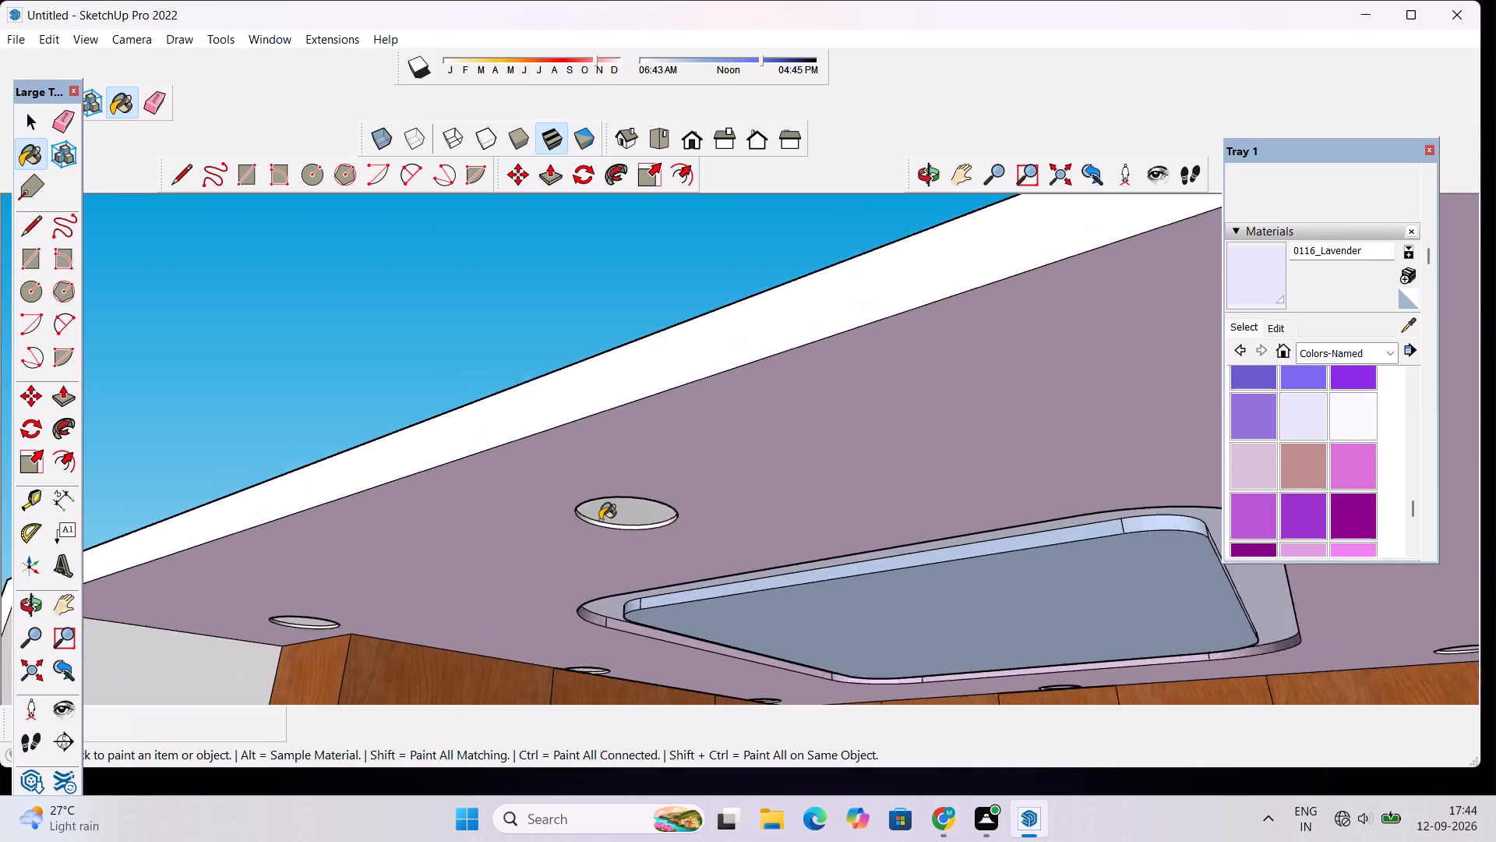
scroll(600, 520, "up", 13)
left_click(683, 480)
left_click(681, 547)
scroll(849, 437, "down", 2)
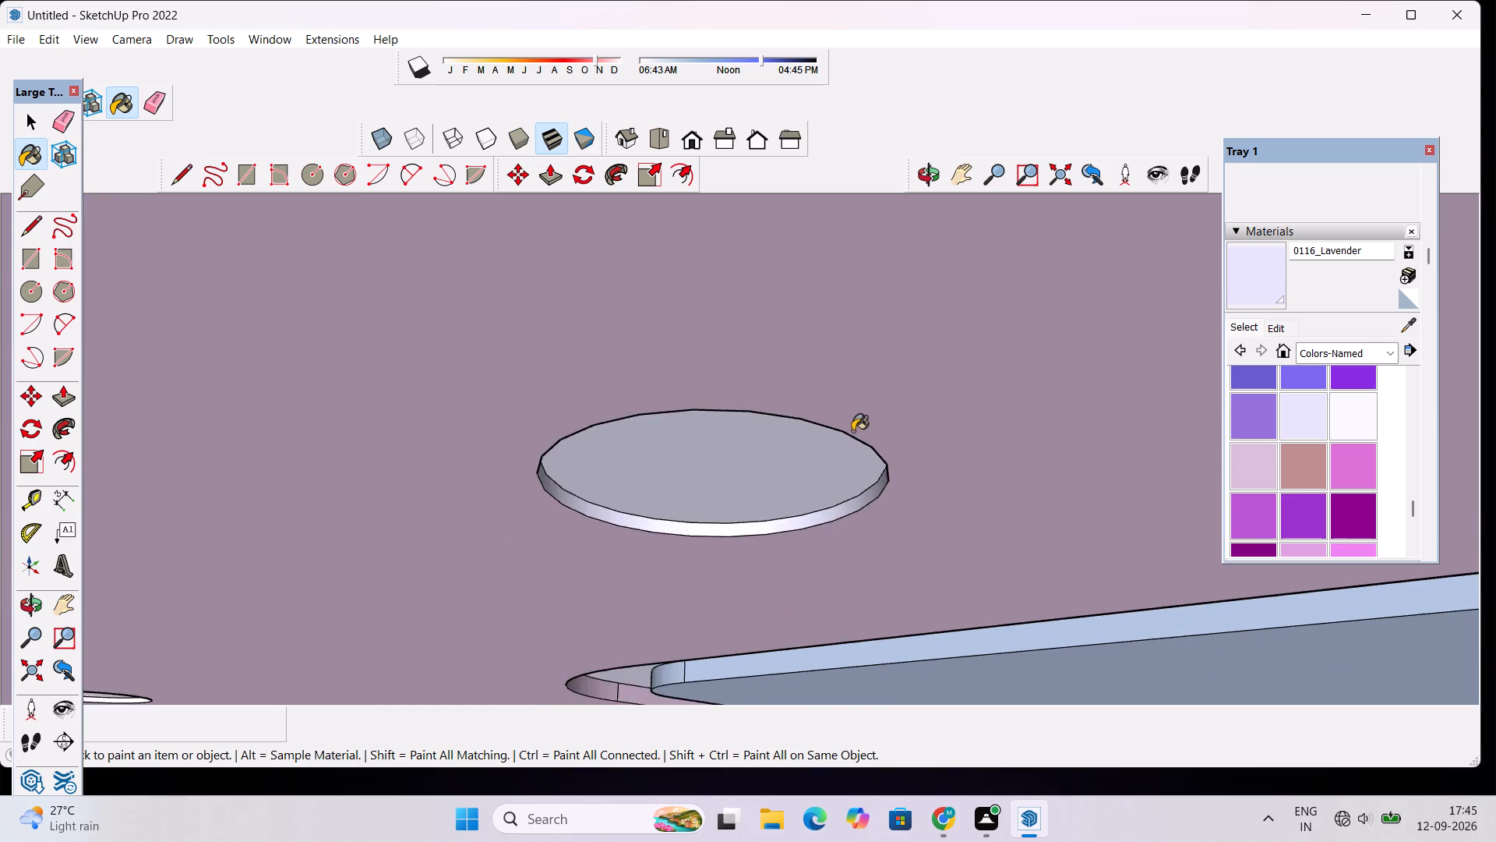
scroll(852, 431, "down", 16)
scroll(354, 593, "up", 14)
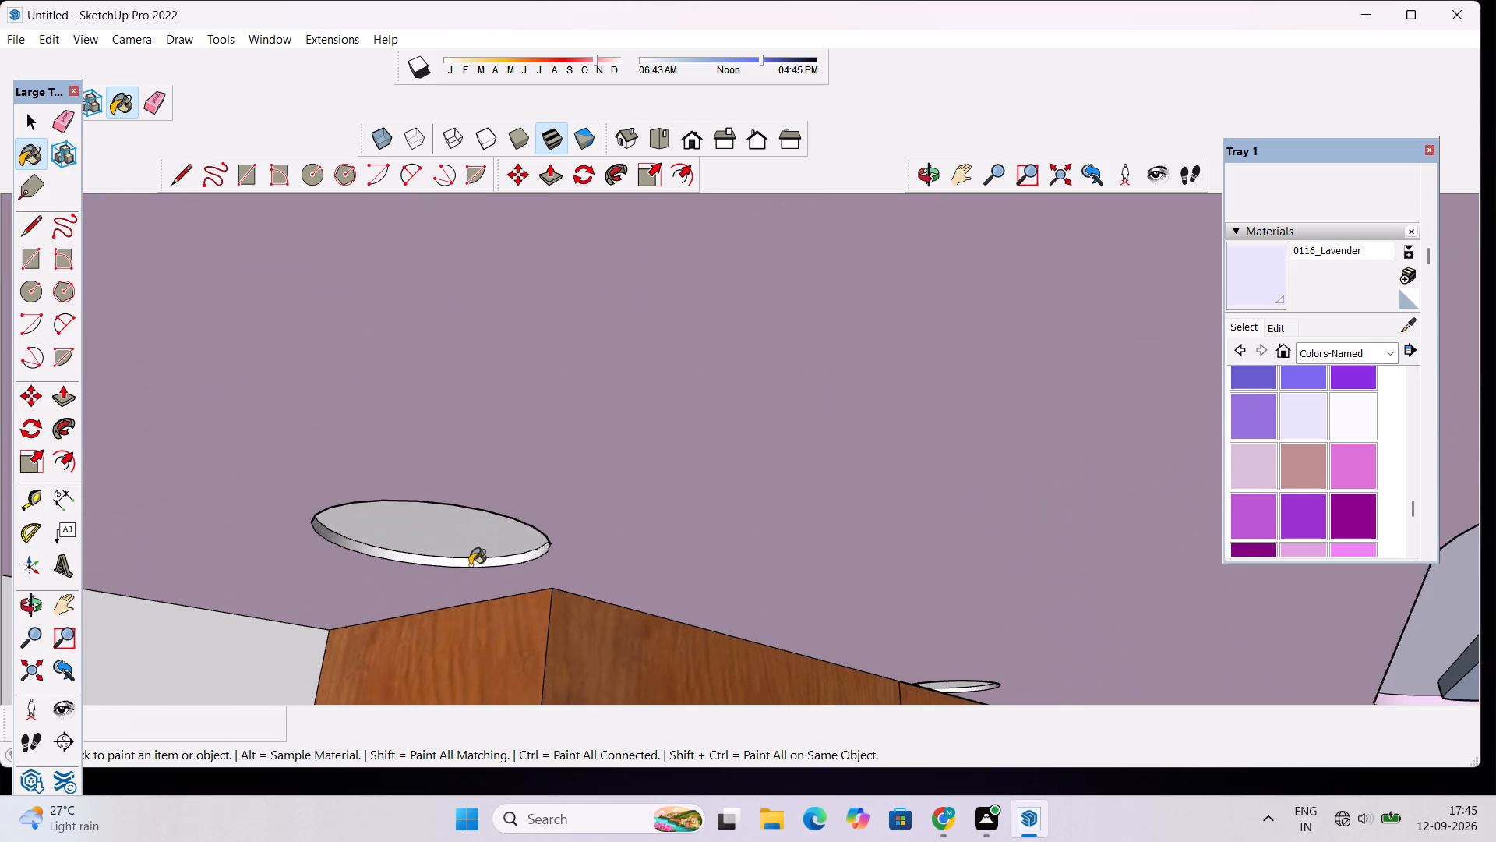
scroll(499, 517, "up", 5)
left_click(499, 517)
left_click(510, 578)
Paint the face and rim of the round ceiling light partly hidden by the wooden wall cabinets with 0116_Lavender.
scroll(554, 476, "down", 2)
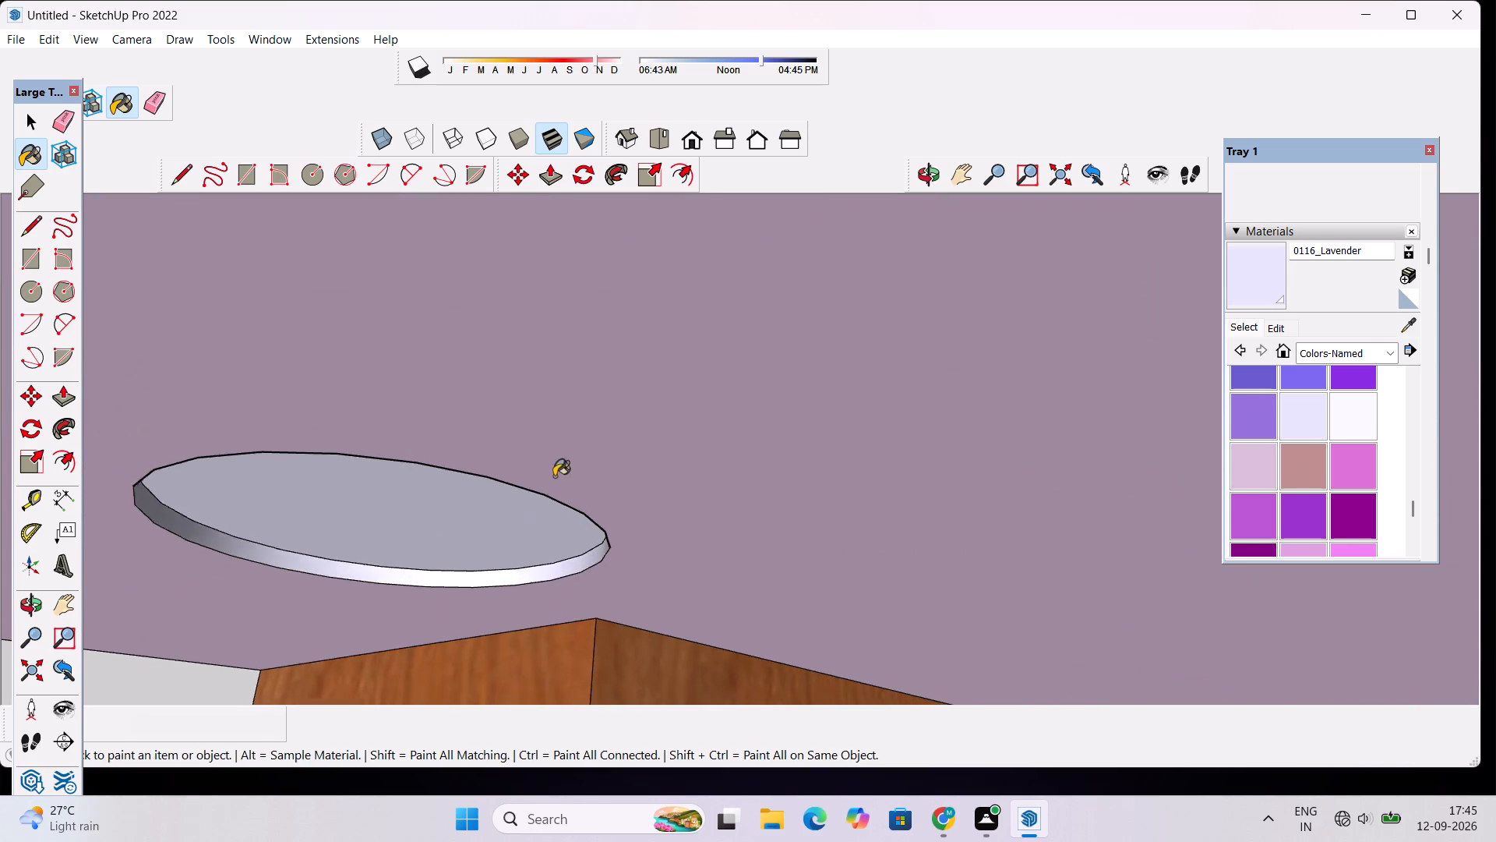
scroll(554, 476, "down", 18)
scroll(868, 610, "up", 8)
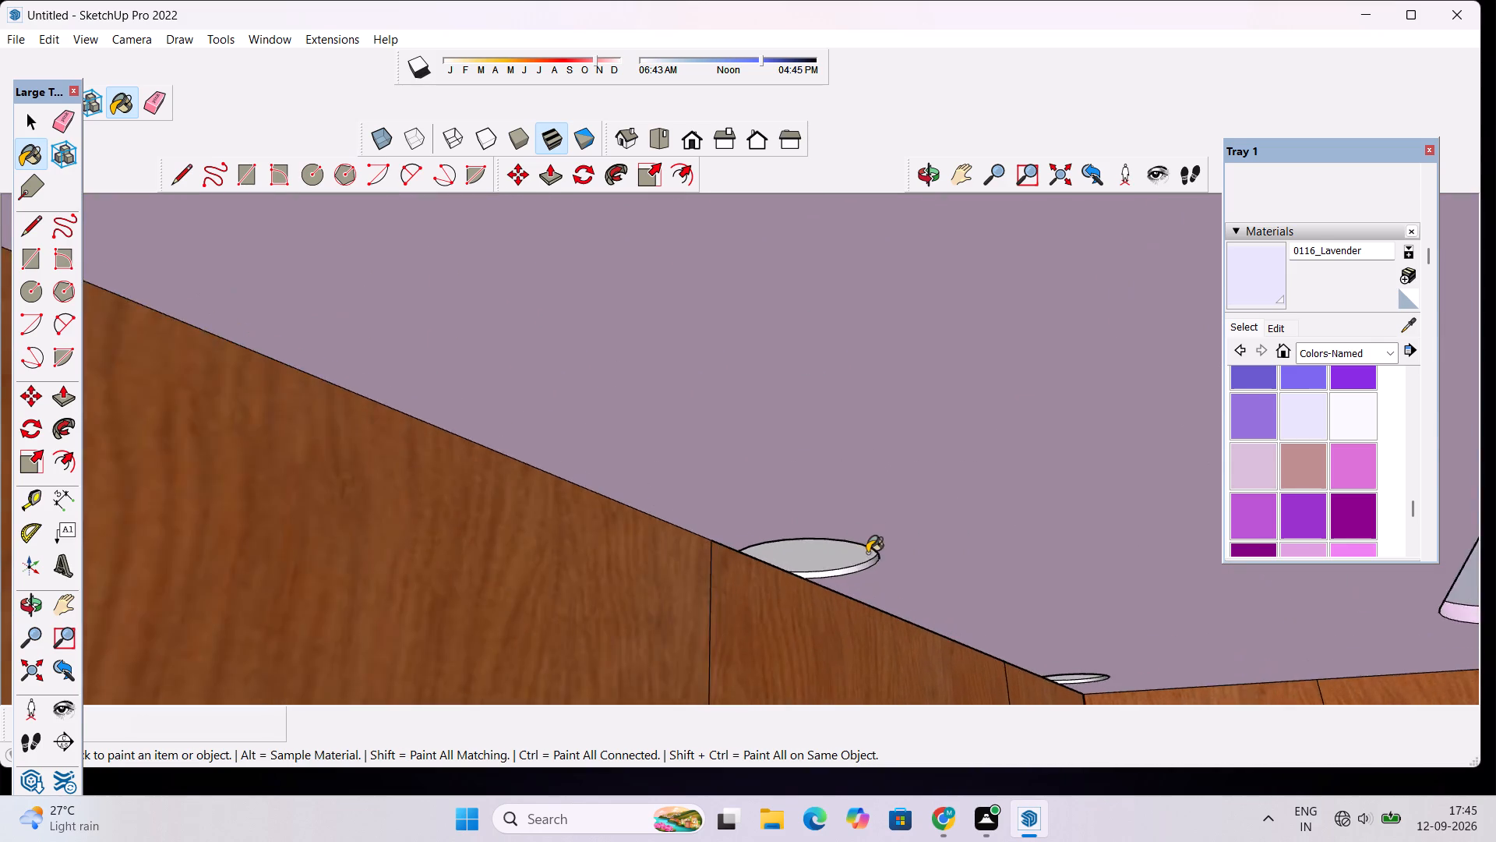
scroll(867, 553, "up", 9)
left_click(861, 557)
left_click(869, 566)
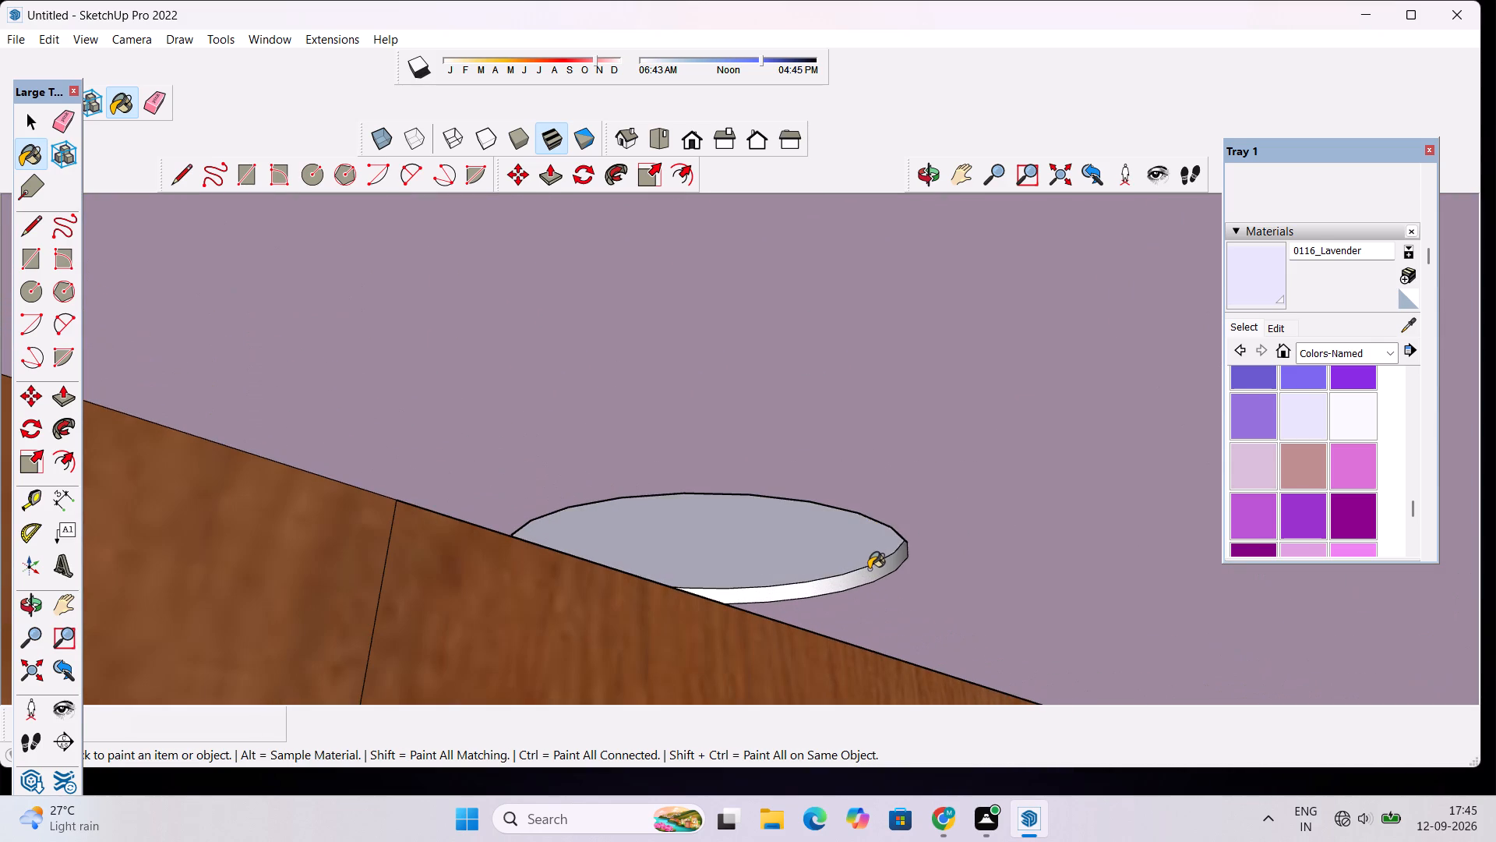
Paint the partly hidden round light's rim and the neighbouring corner light's face and rim with 0116_Lavender.
left_click(869, 570)
scroll(802, 397, "down", 8)
scroll(802, 397, "up", 1)
scroll(942, 515, "down", 5)
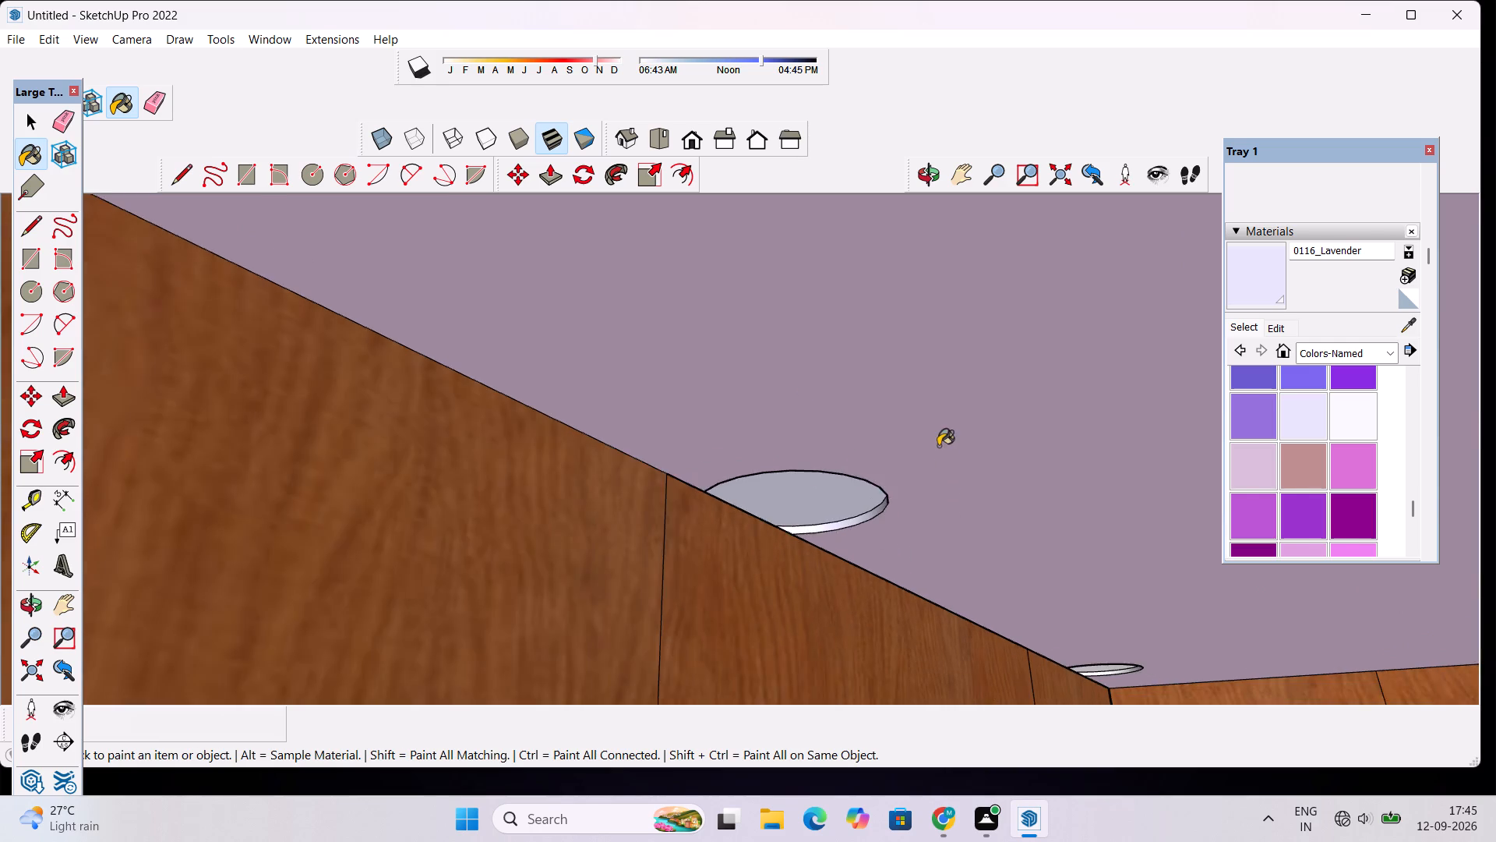
scroll(938, 446, "down", 3)
scroll(1108, 647, "up", 18)
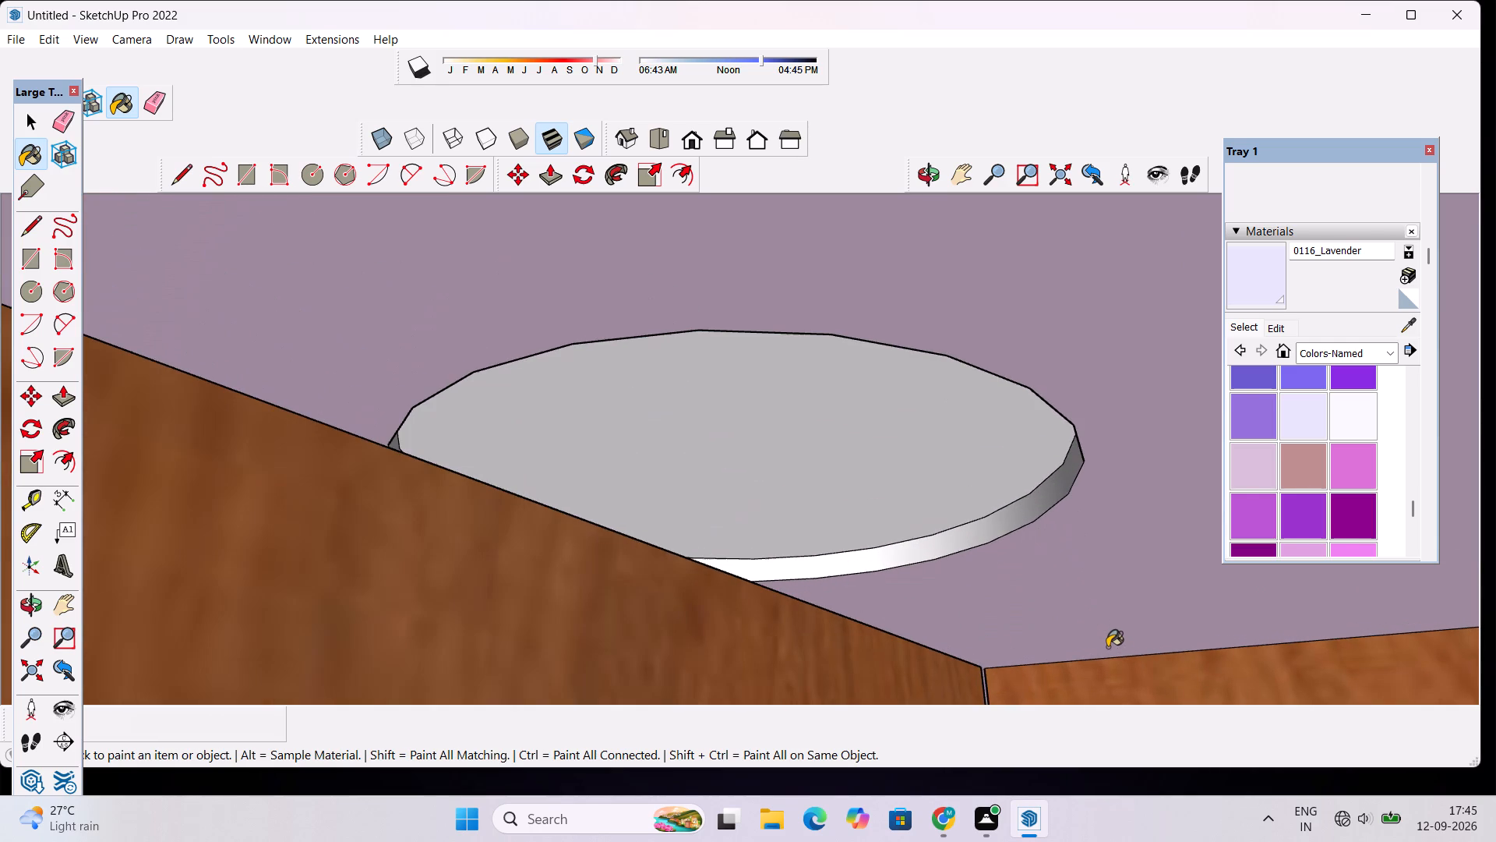
left_click(871, 416)
left_click(930, 543)
Examine the painted ceiling, wall cabinets and outer shell of the kitchen from several angles.
scroll(773, 256, "down", 19)
scroll(746, 257, "up", 1)
scroll(746, 255, "down", 19)
scroll(754, 271, "up", 2)
scroll(754, 271, "down", 12)
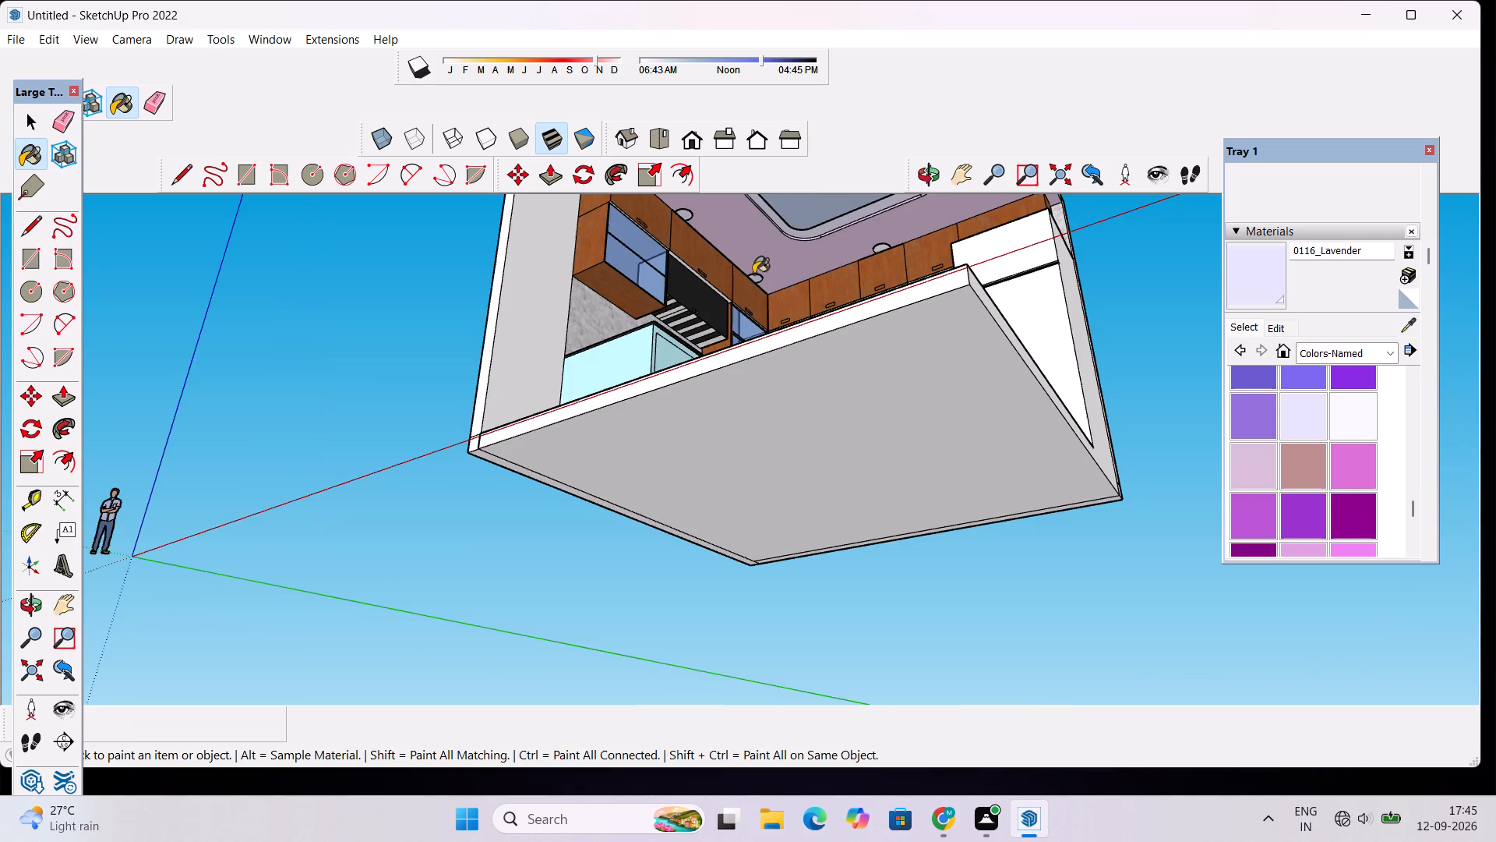
left_click(926, 179)
left_click_drag(909, 255, 748, 520)
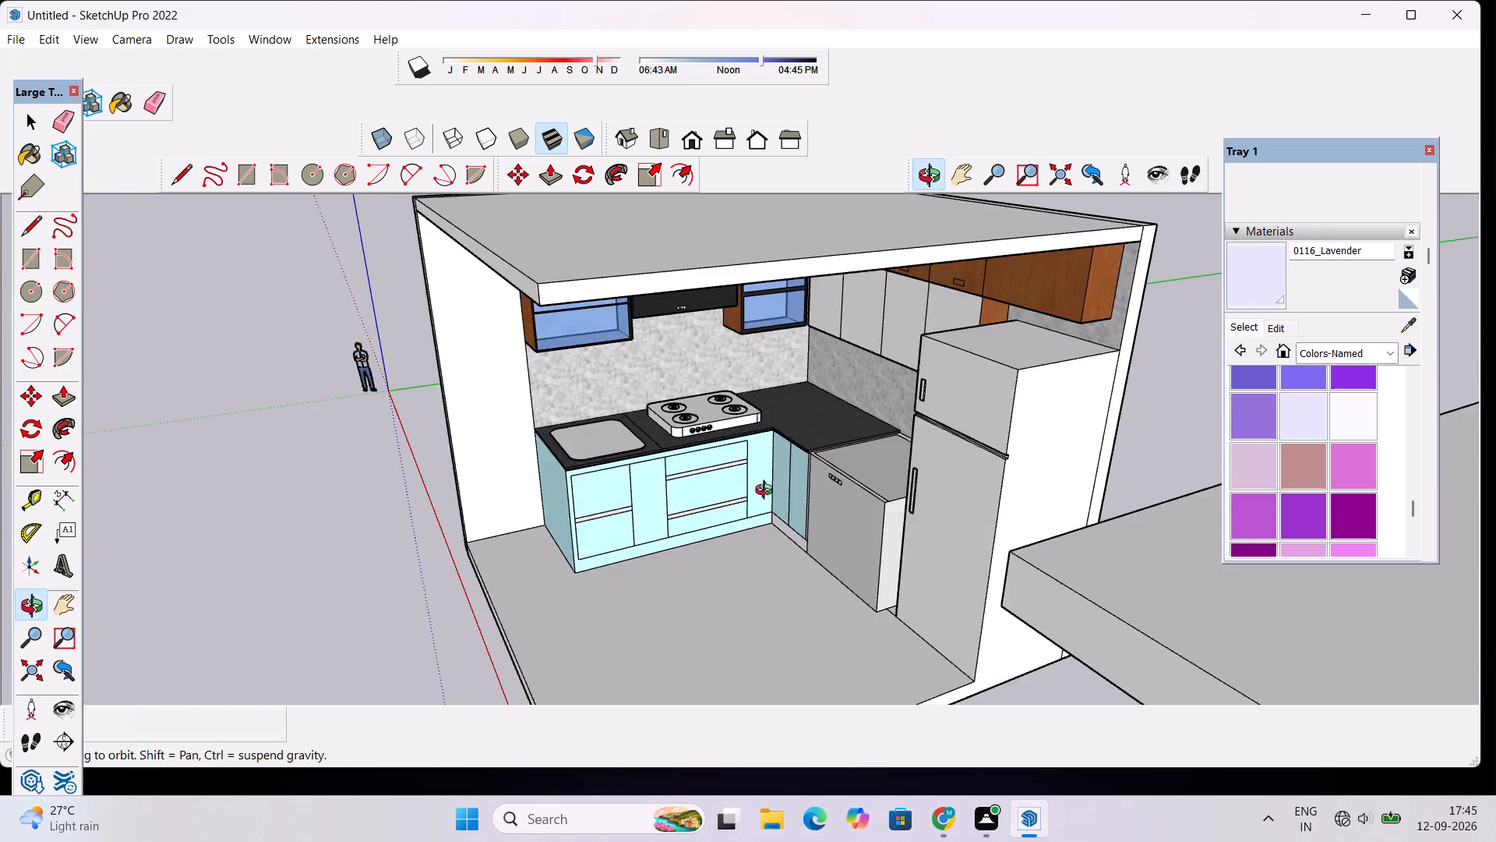
scroll(777, 485, "down", 7)
left_click_drag(757, 474, 849, 285)
scroll(824, 303, "up", 9)
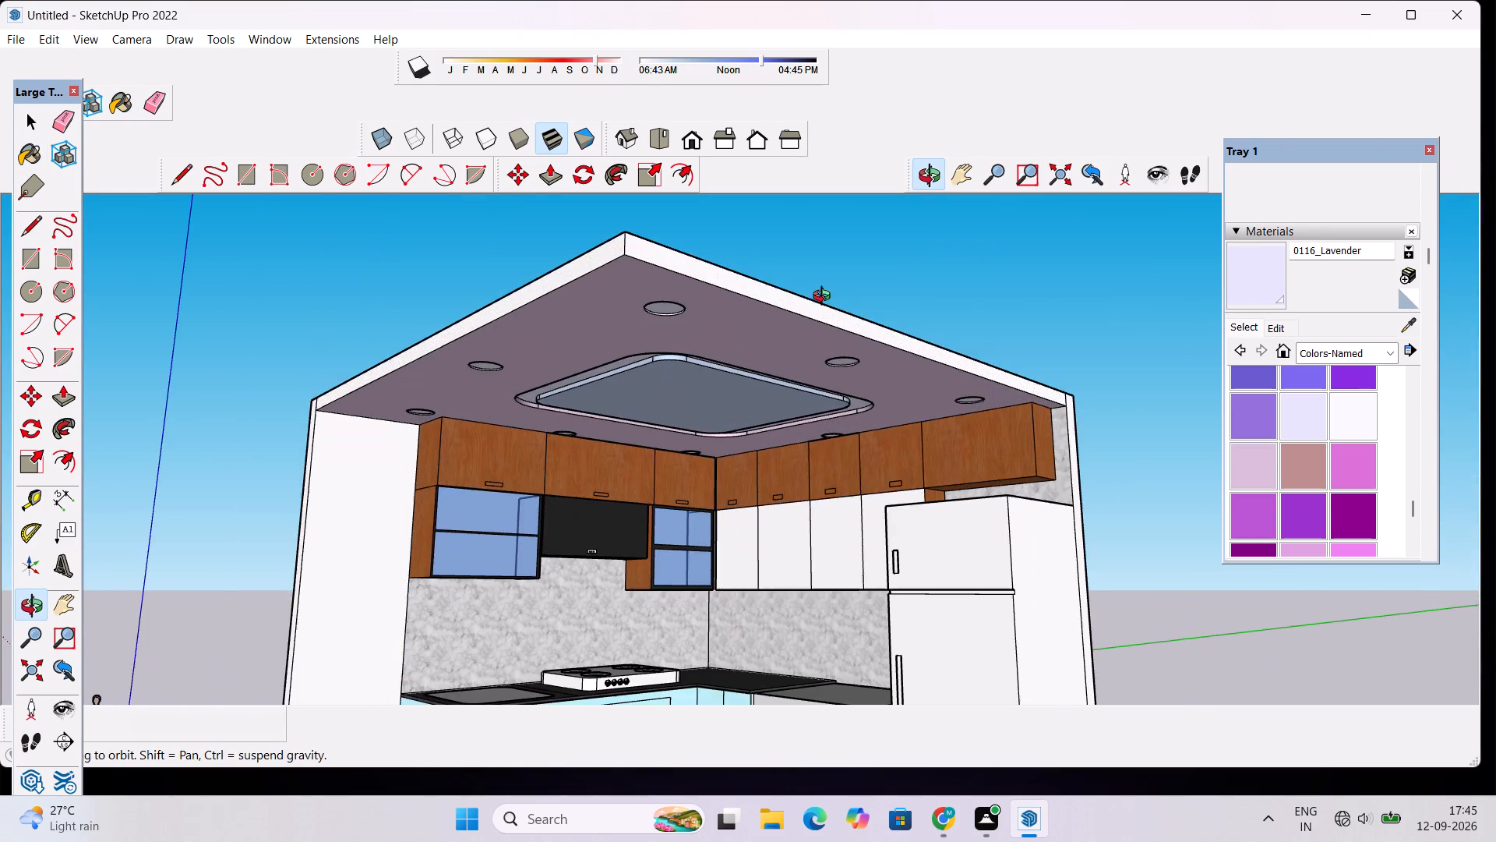
scroll(825, 298, "up", 2)
left_click_drag(969, 317, 762, 336)
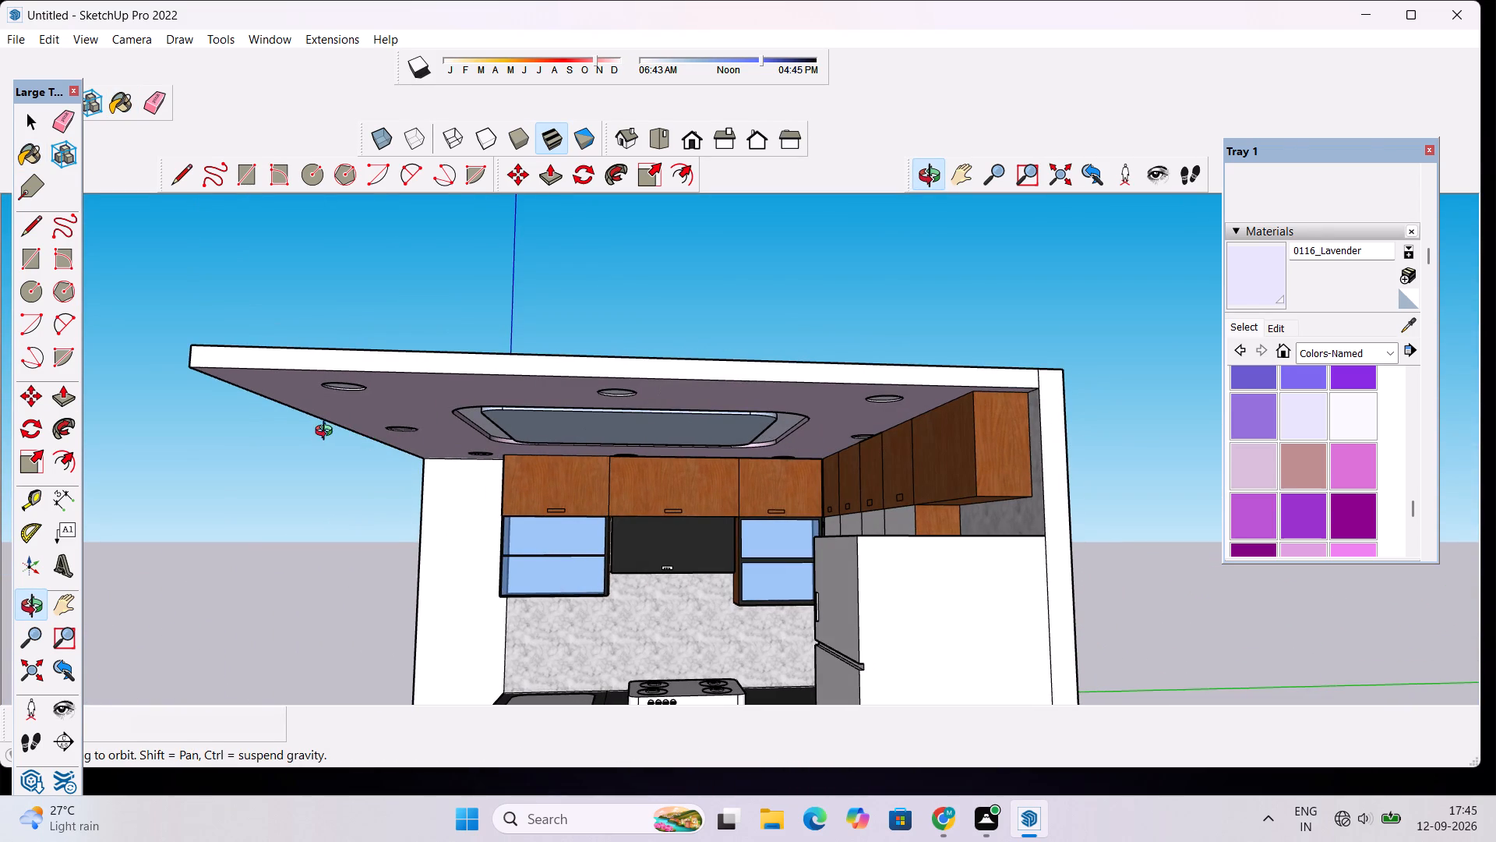
left_click_drag(361, 420, 617, 614)
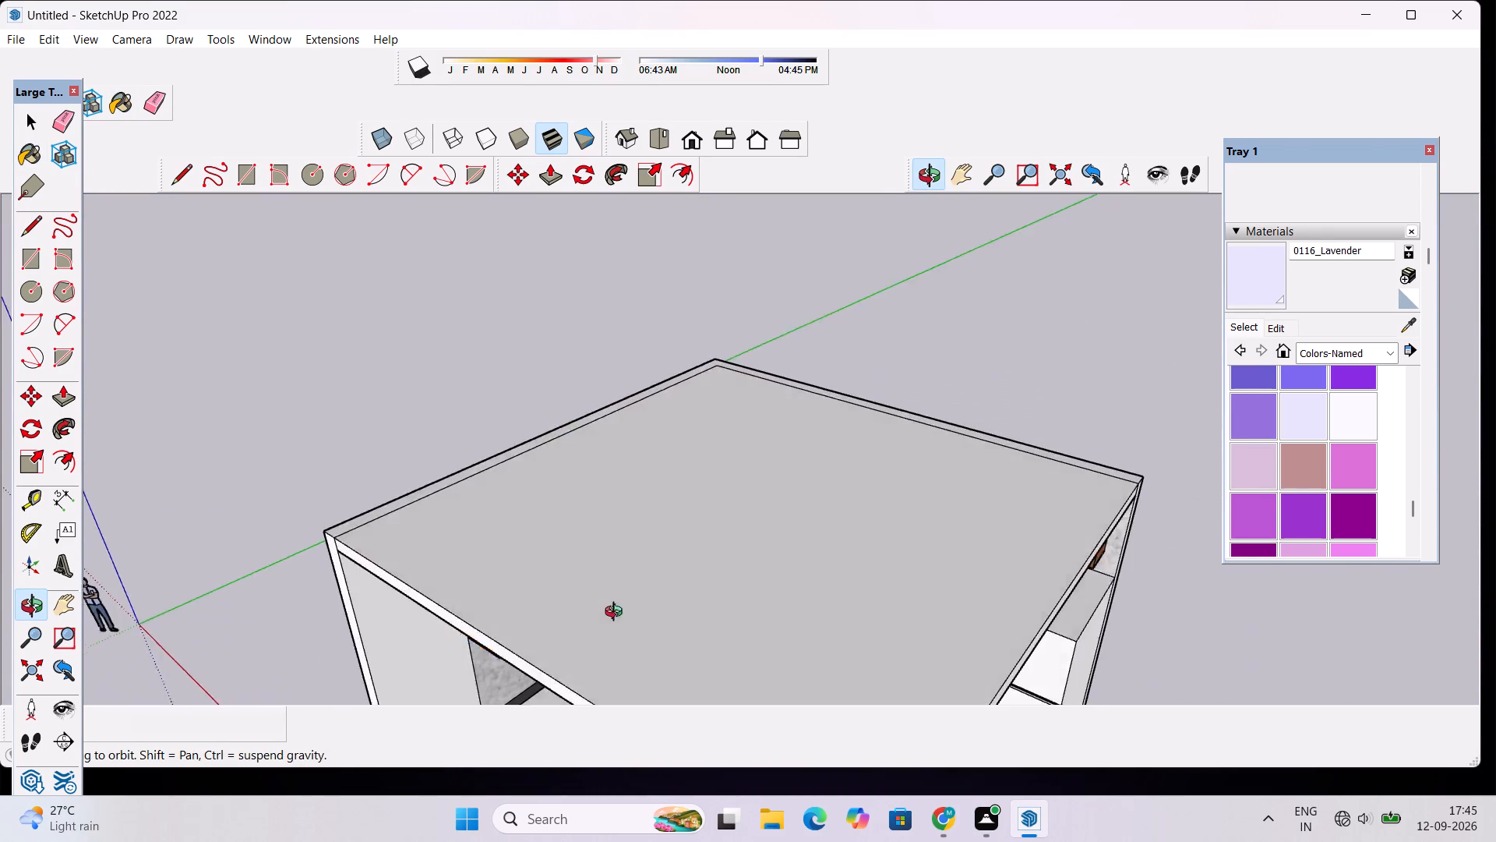
left_click_drag(617, 614, 663, 450)
scroll(632, 421, "down", 3)
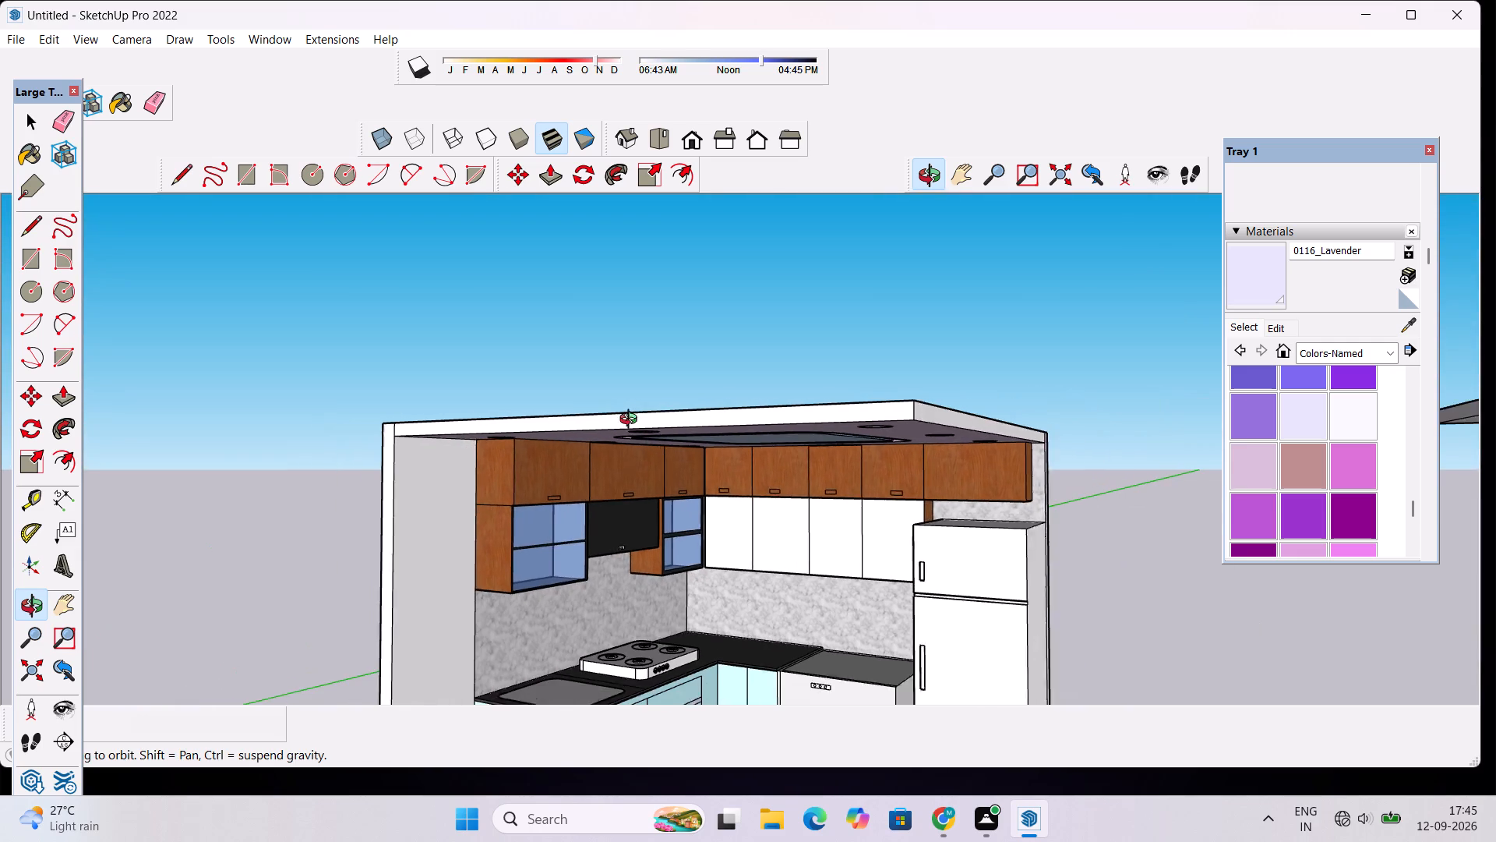
scroll(632, 421, "down", 1)
left_click_drag(724, 377, 647, 428)
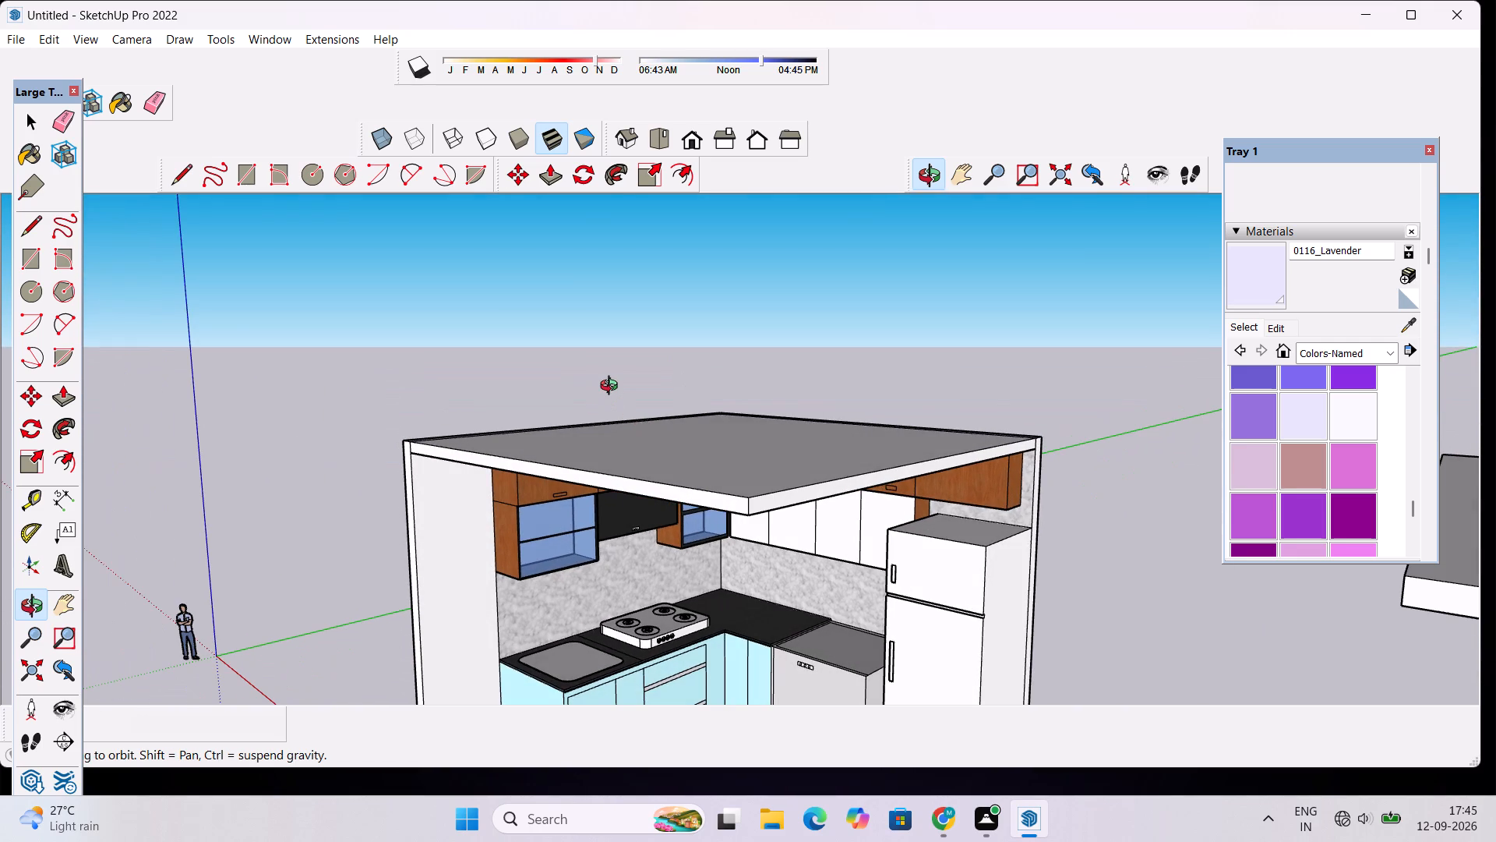
scroll(612, 387, "down", 3)
left_click_drag(612, 387, 544, 454)
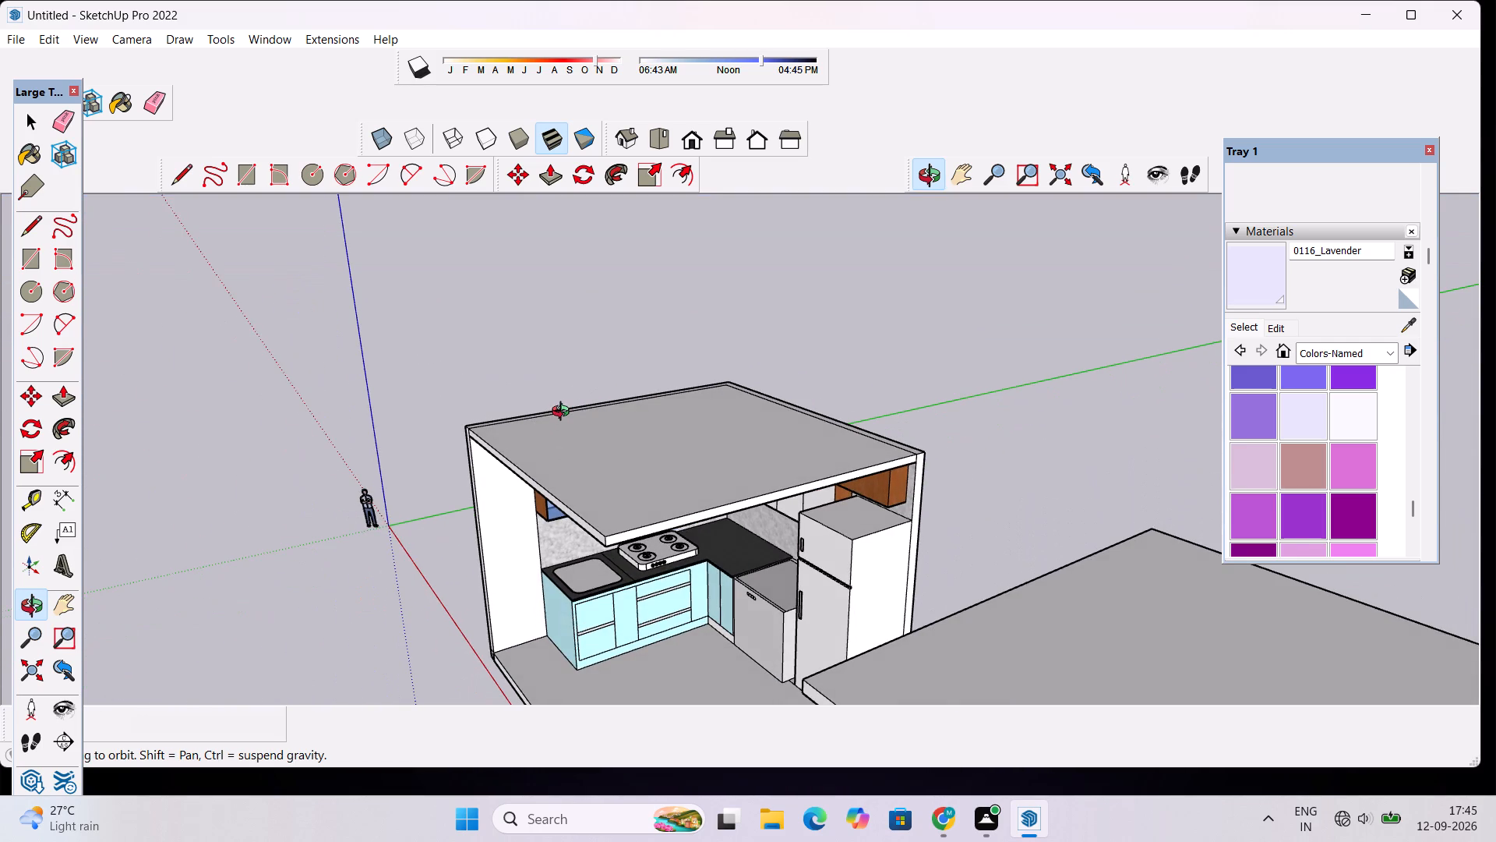
scroll(564, 413, "up", 4)
scroll(530, 438, "down", 1)
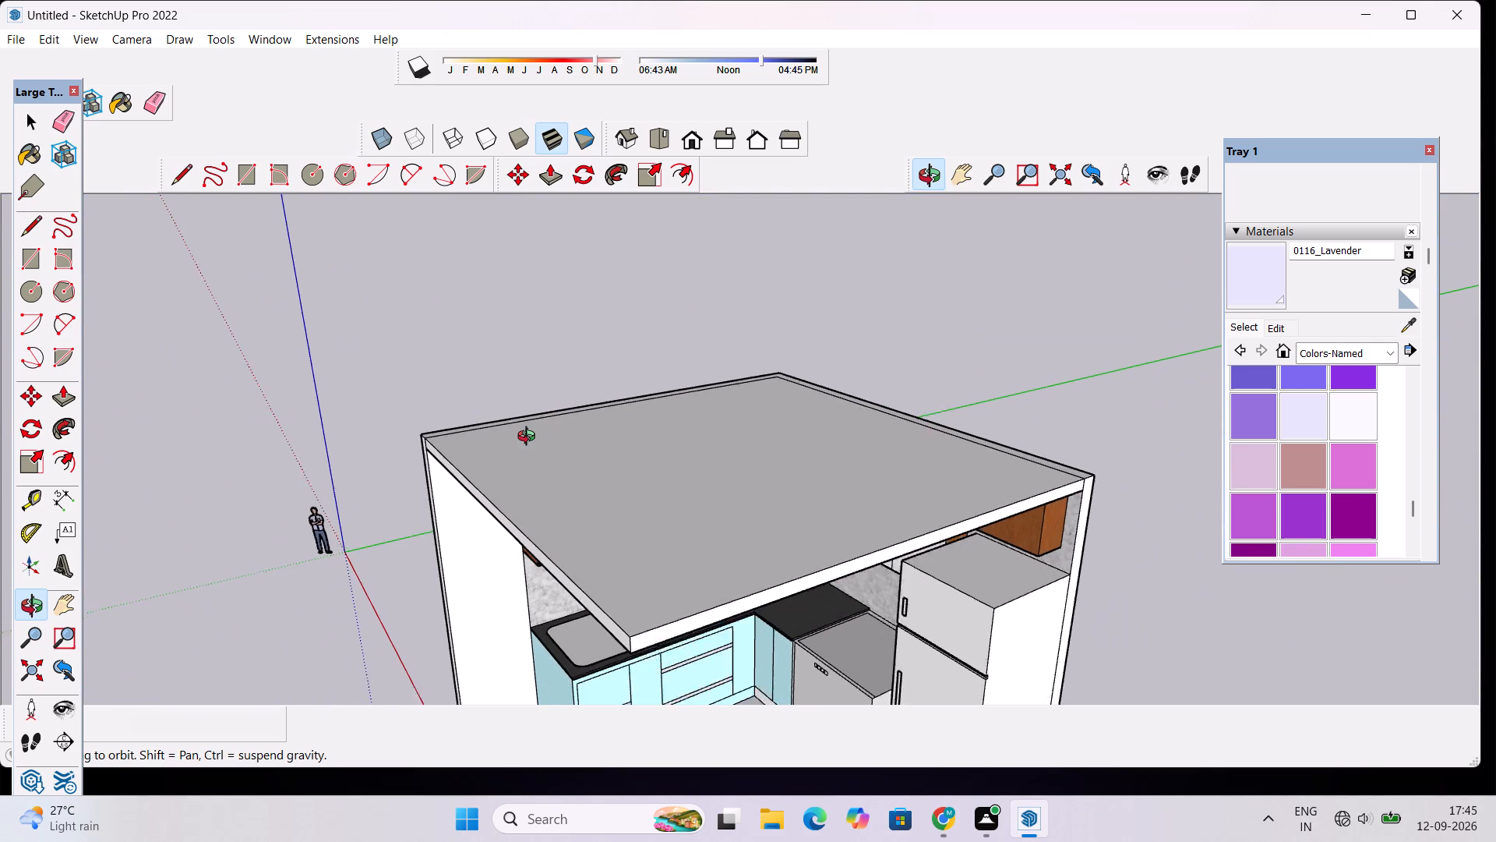
scroll(530, 438, "down", 2)
left_click_drag(515, 451, 646, 457)
scroll(643, 462, "up", 4)
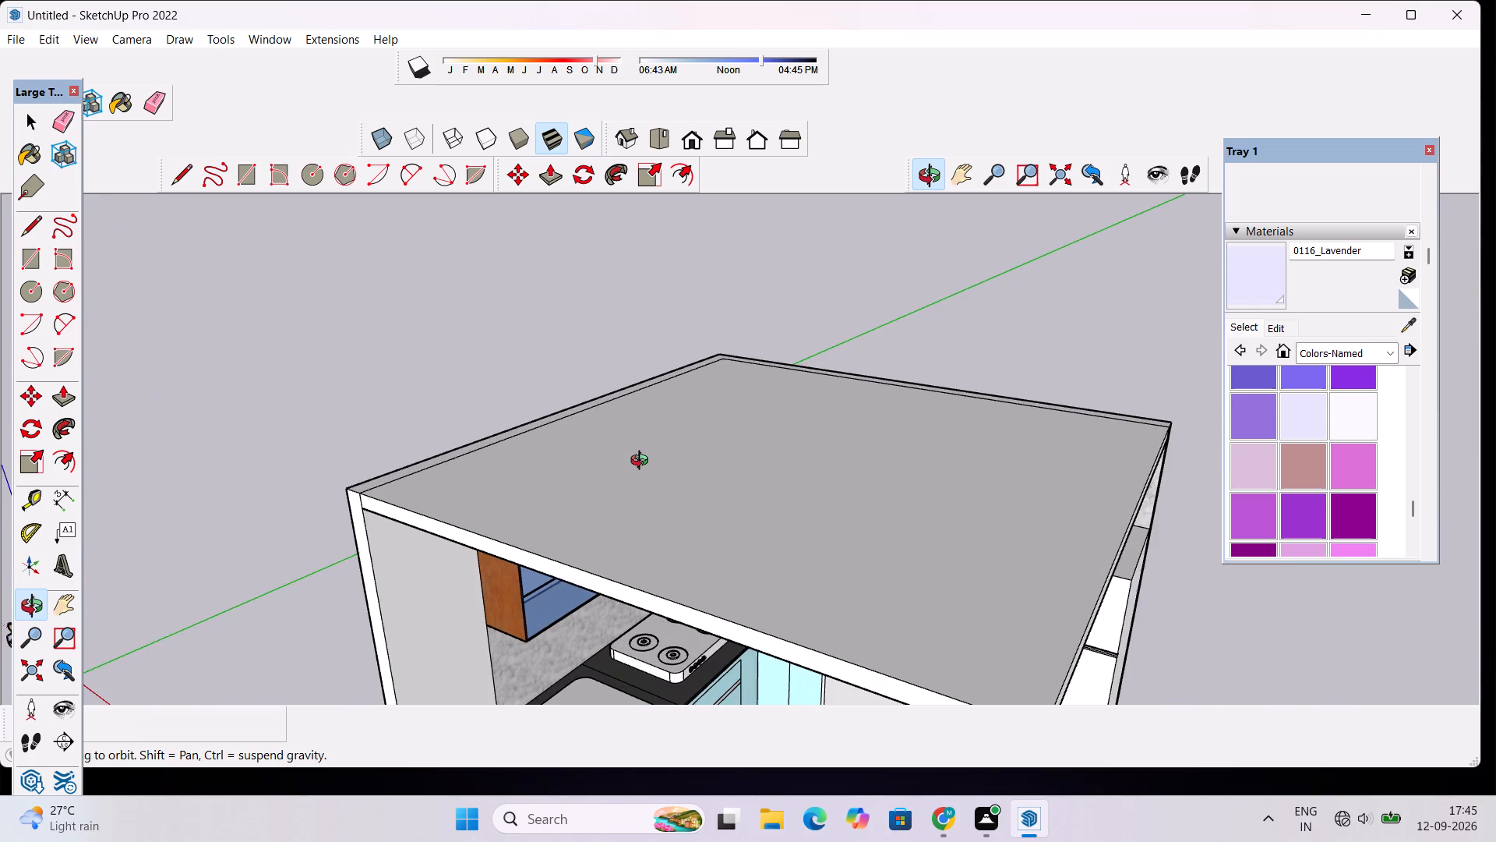
scroll(643, 462, "down", 12)
left_click_drag(643, 532, 632, 428)
scroll(676, 448, "up", 5)
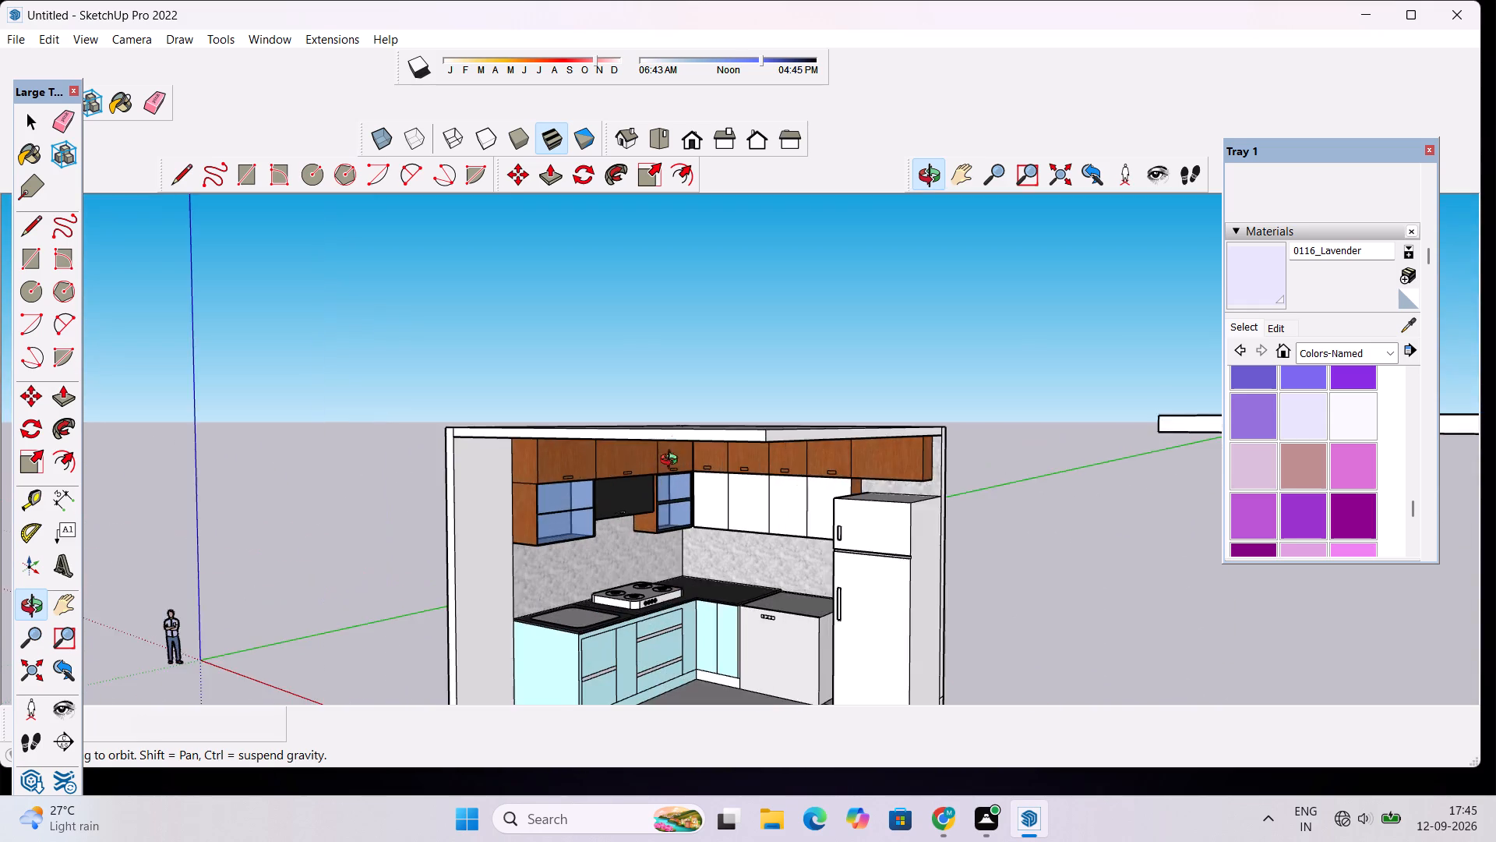
left_click_drag(675, 479, 697, 424)
scroll(699, 417, "up", 5)
left_click_drag(836, 395, 526, 451)
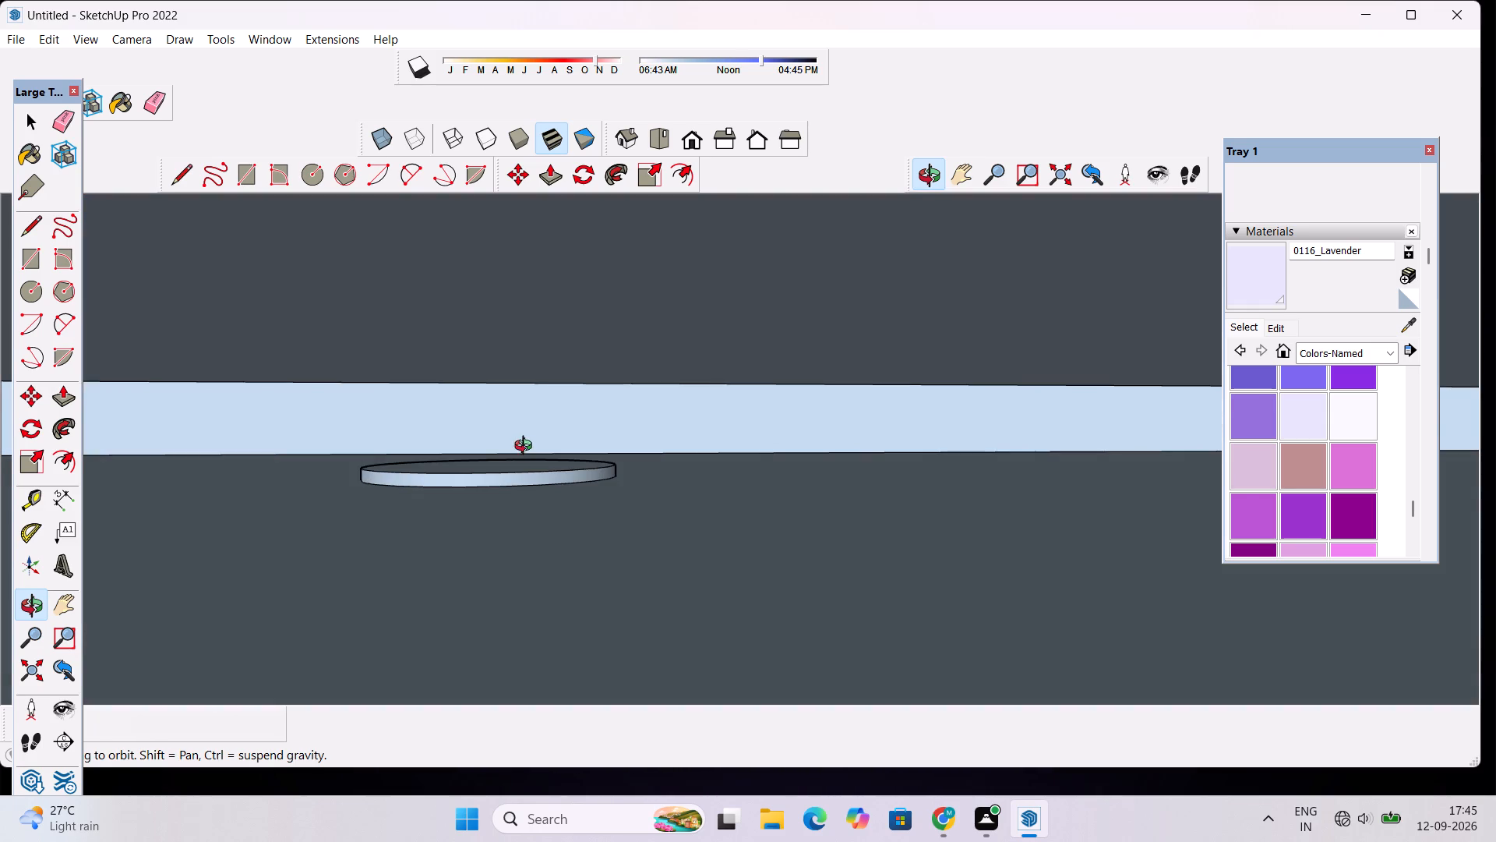
scroll(541, 440, "down", 6)
left_click(933, 189)
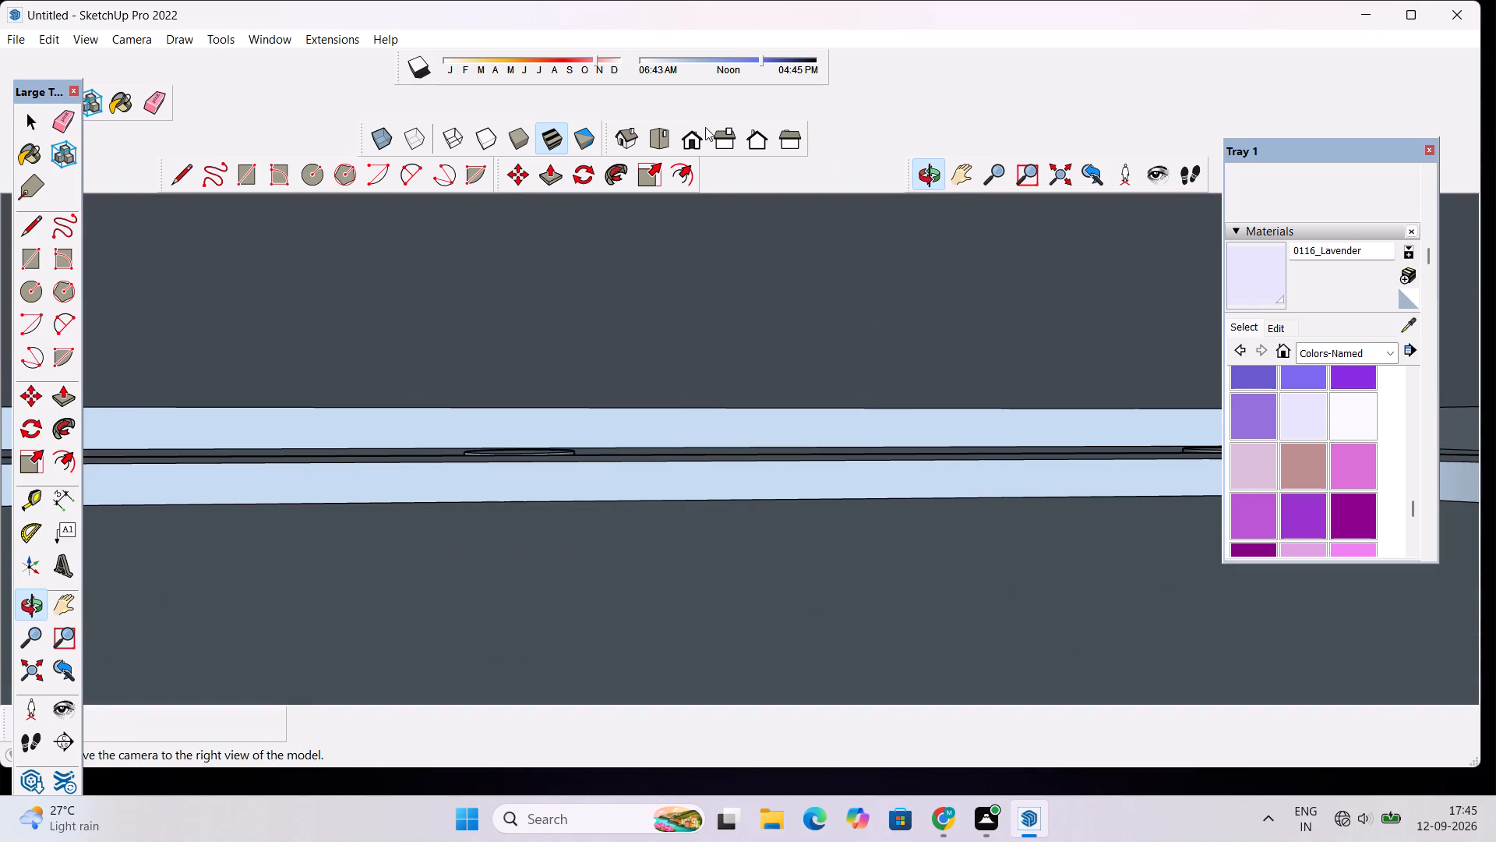
left_click(697, 138)
scroll(711, 193, "down", 7)
left_click_drag(933, 349, 619, 458)
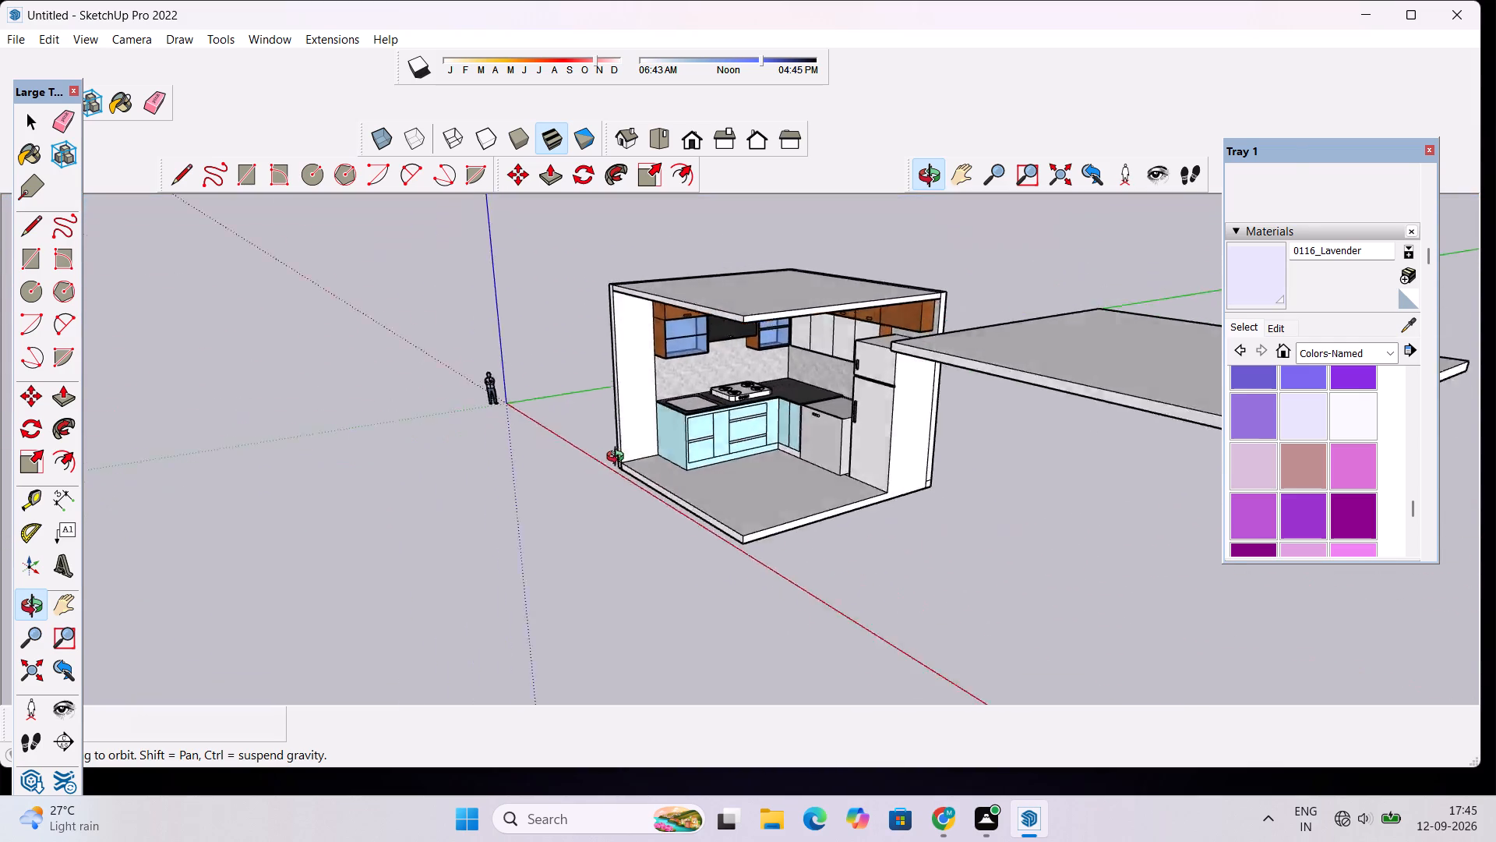
left_click_drag(619, 458, 813, 427)
scroll(810, 419, "up", 5)
scroll(1014, 390, "down", 2)
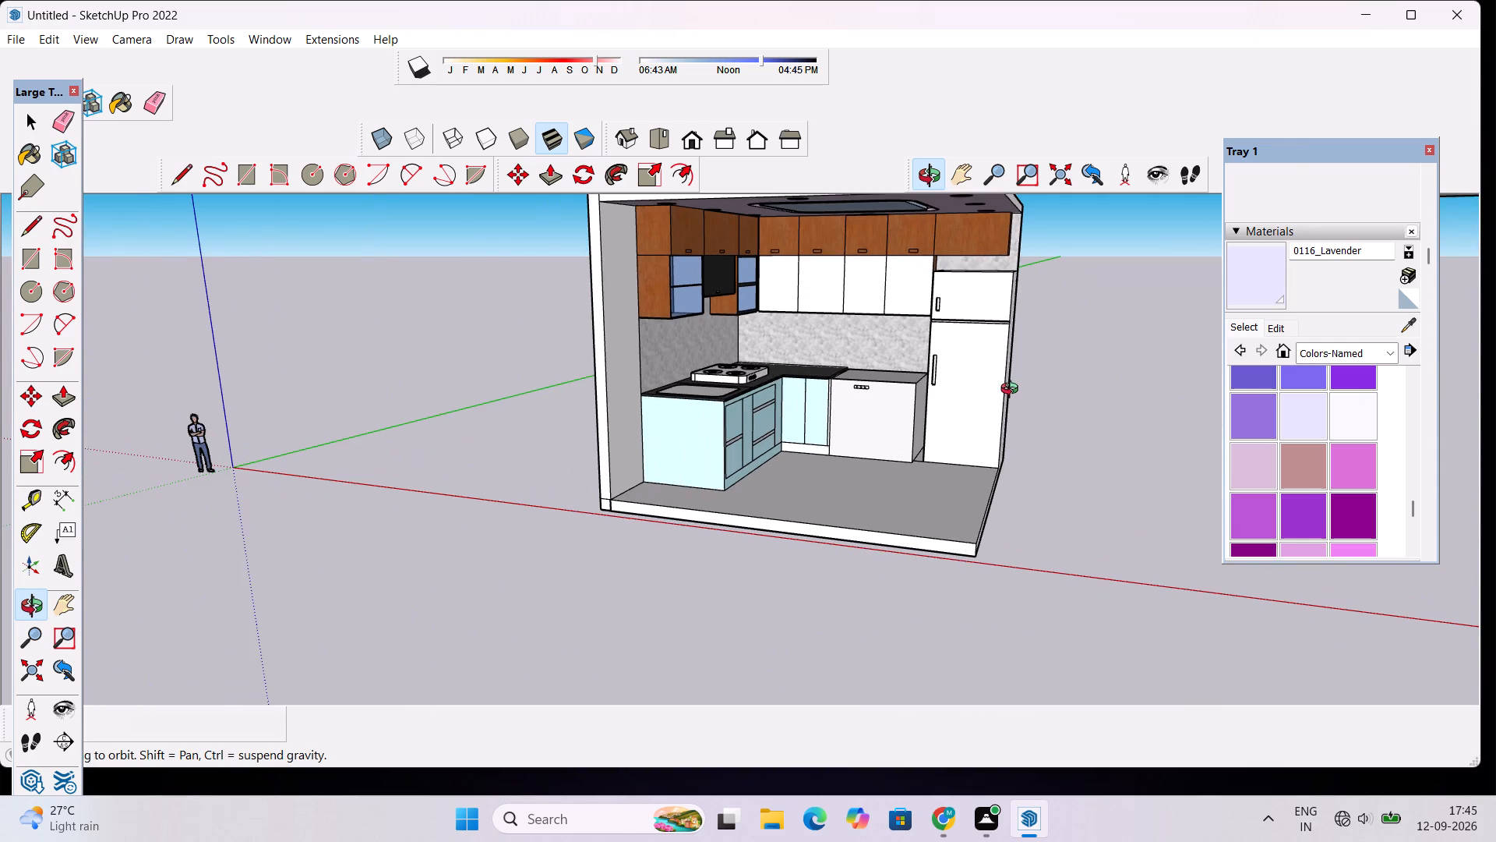
left_click_drag(1006, 393, 803, 405, "shift")
scroll(799, 405, "down", 2)
left_click_drag(767, 440, 707, 553)
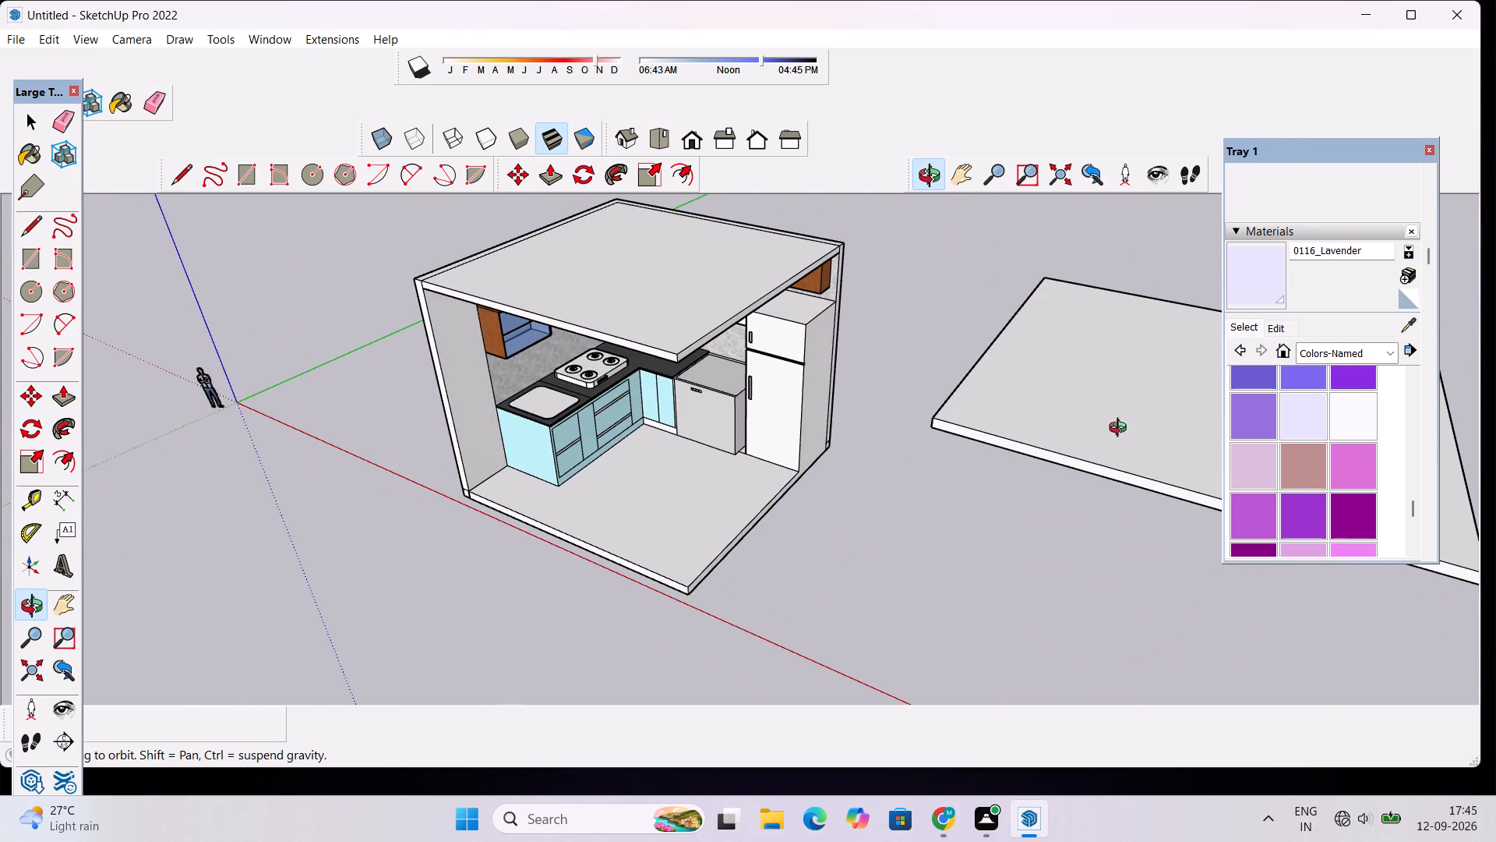
Paint the top face and the two open-side edges of the kitchen's ceiling slab with 0117_GhostWhite.
left_click(1343, 415)
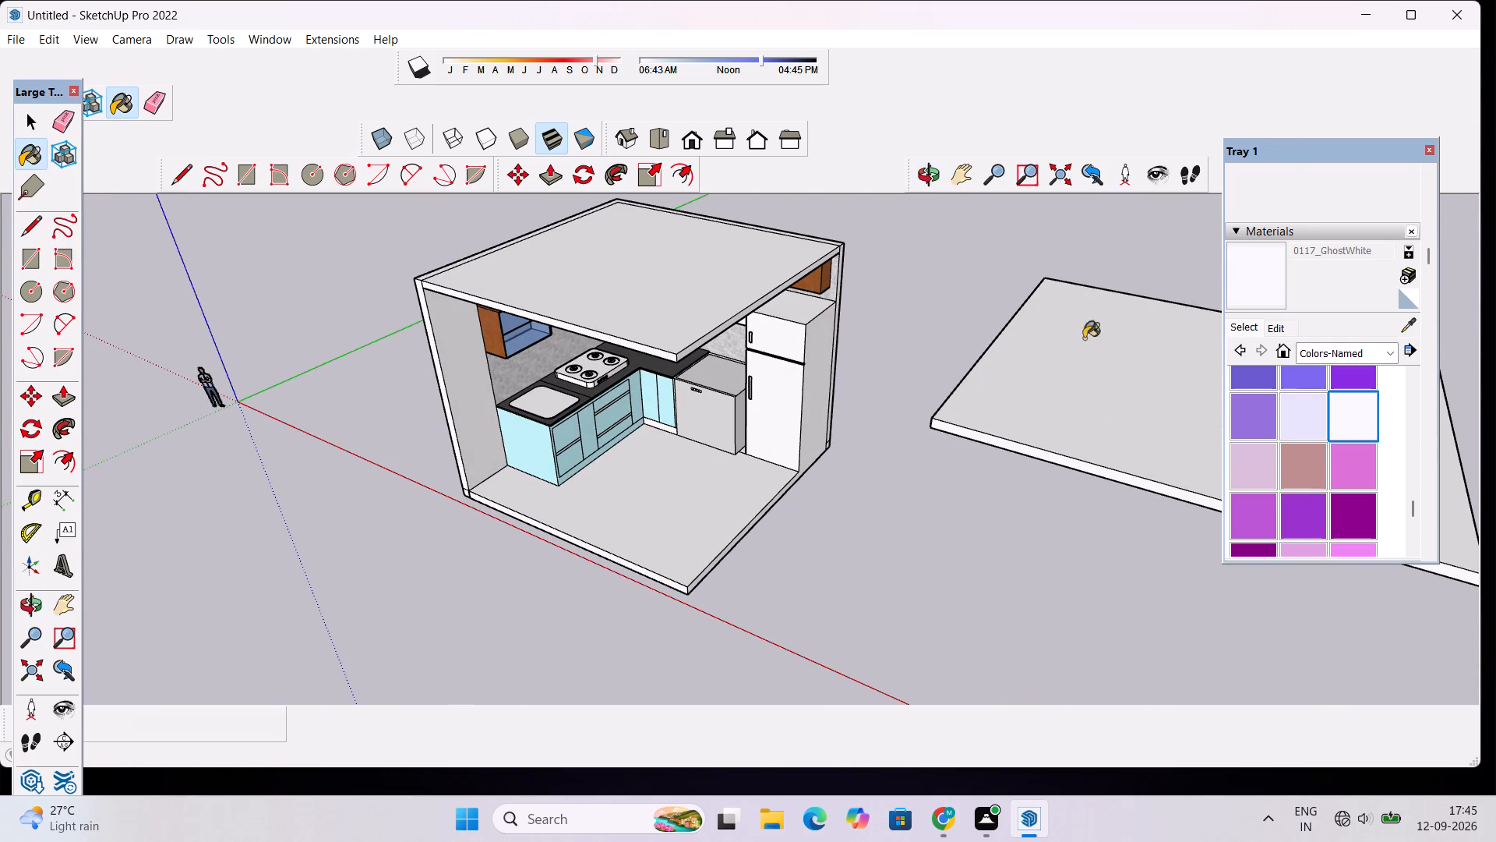
left_click(727, 285)
scroll(739, 328, "up", 6)
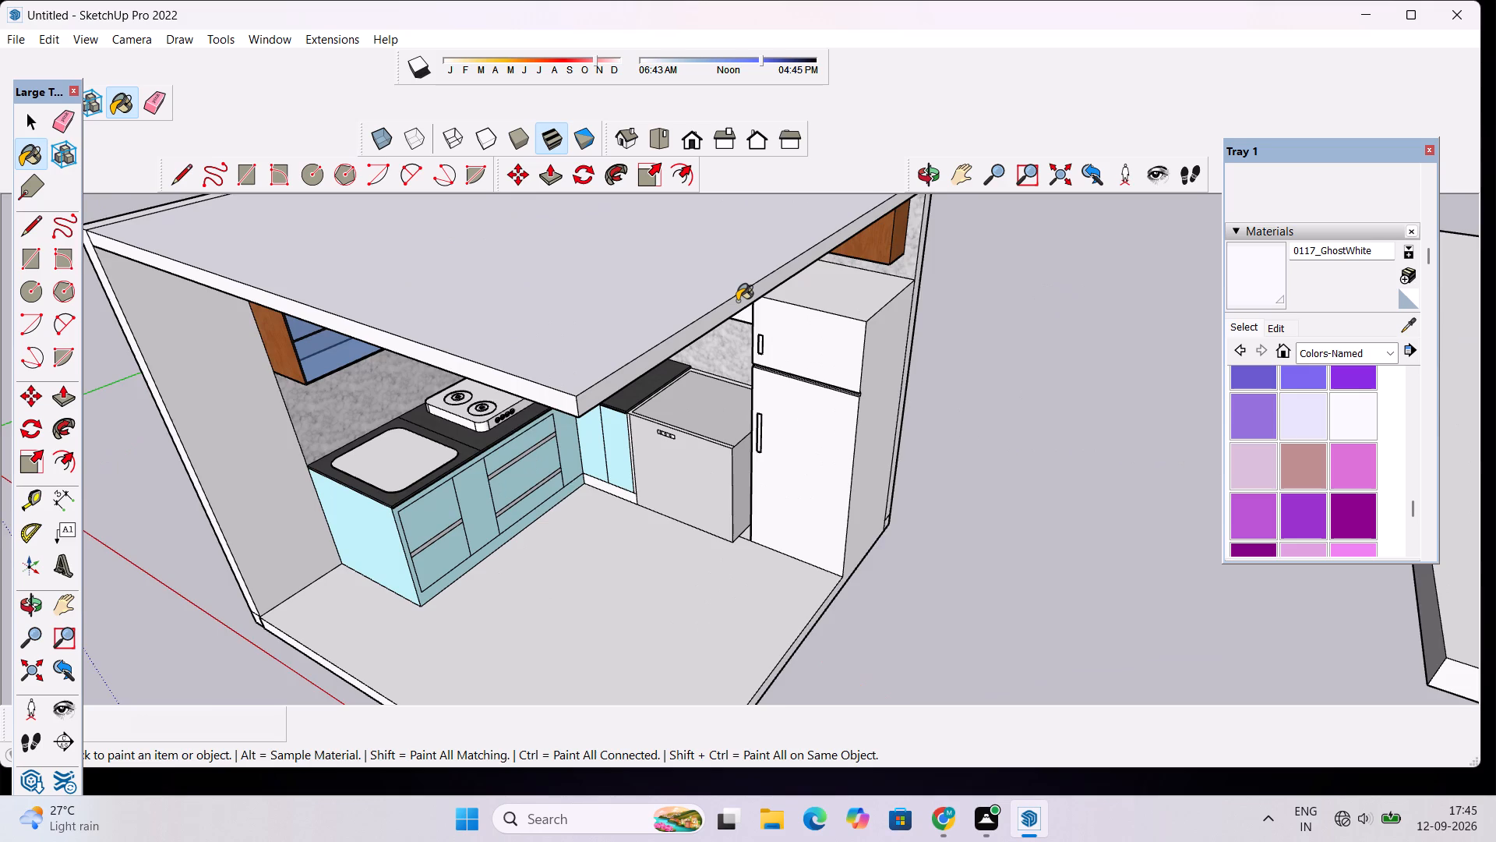
left_click(737, 301)
left_click(509, 416)
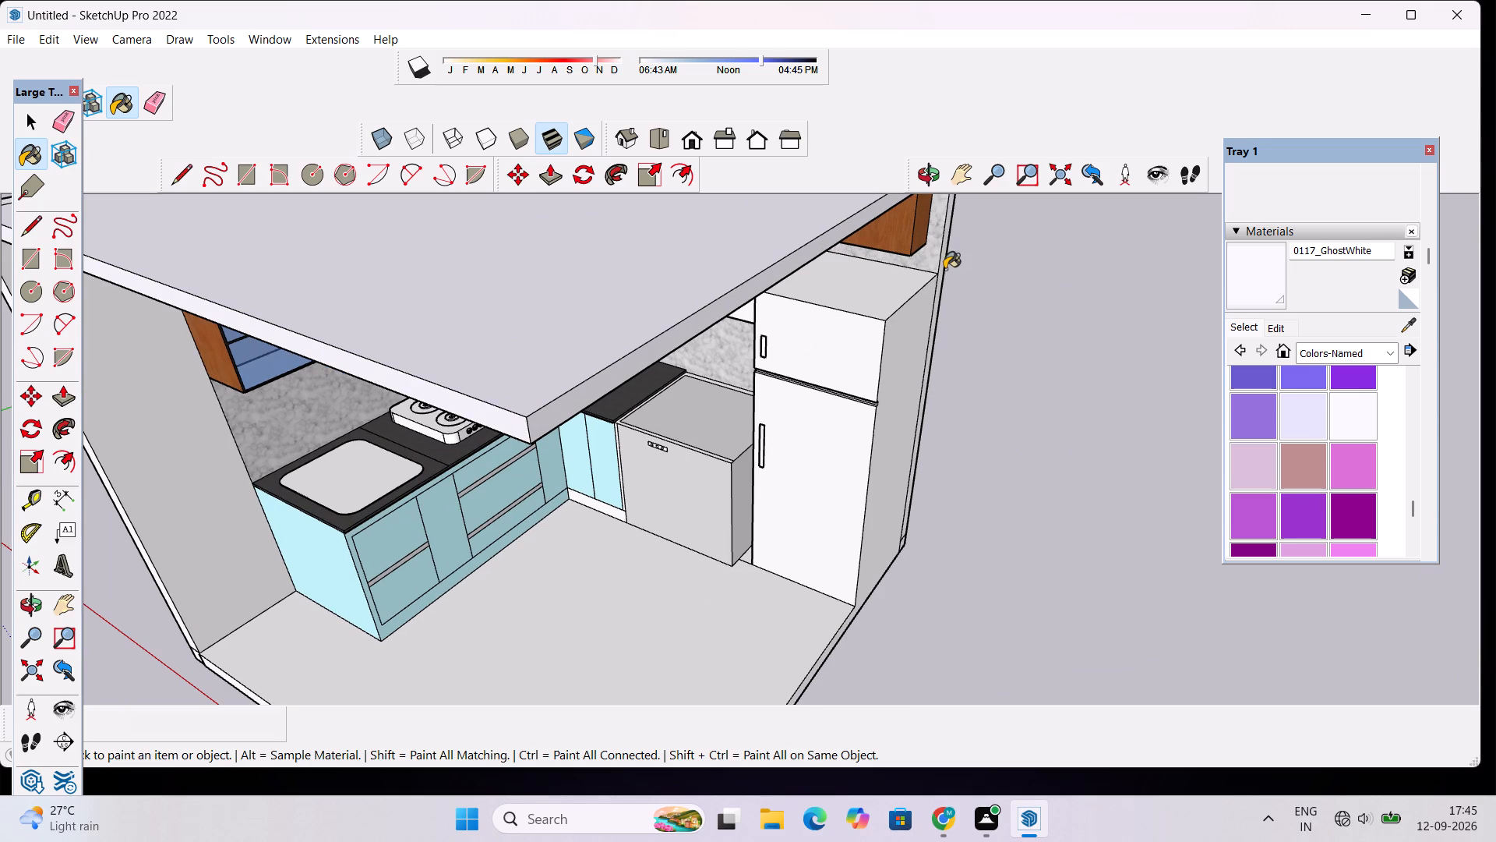
Paint the front end of the wall beside the refrigerator and the short strip at its base with 0117_GhostWhite.
scroll(944, 273, "up", 10)
left_click(932, 281)
scroll(937, 268, "down", 7)
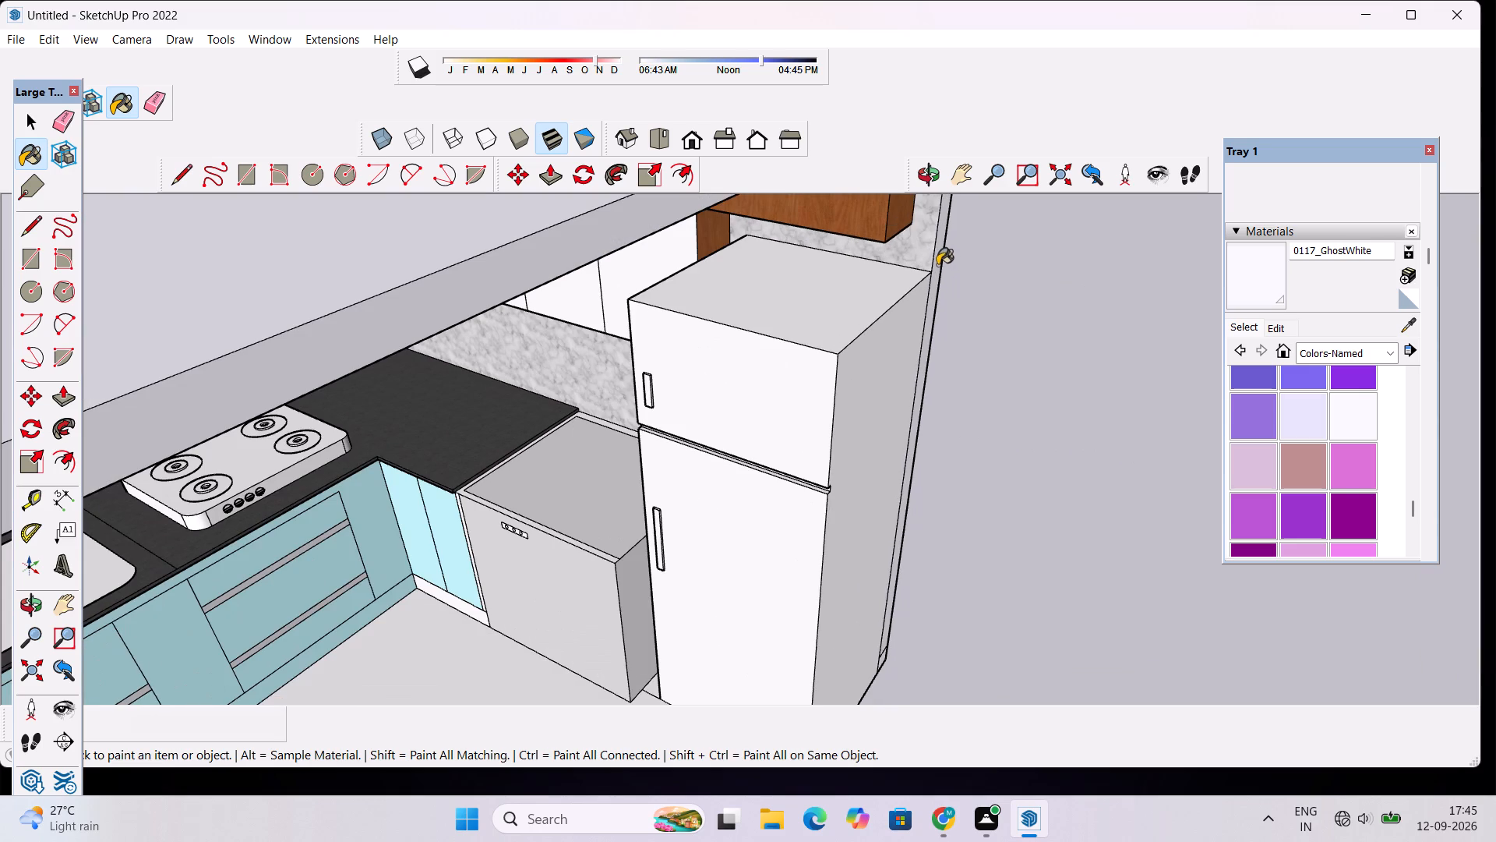
scroll(906, 592, "up", 5)
scroll(878, 663, "up", 5)
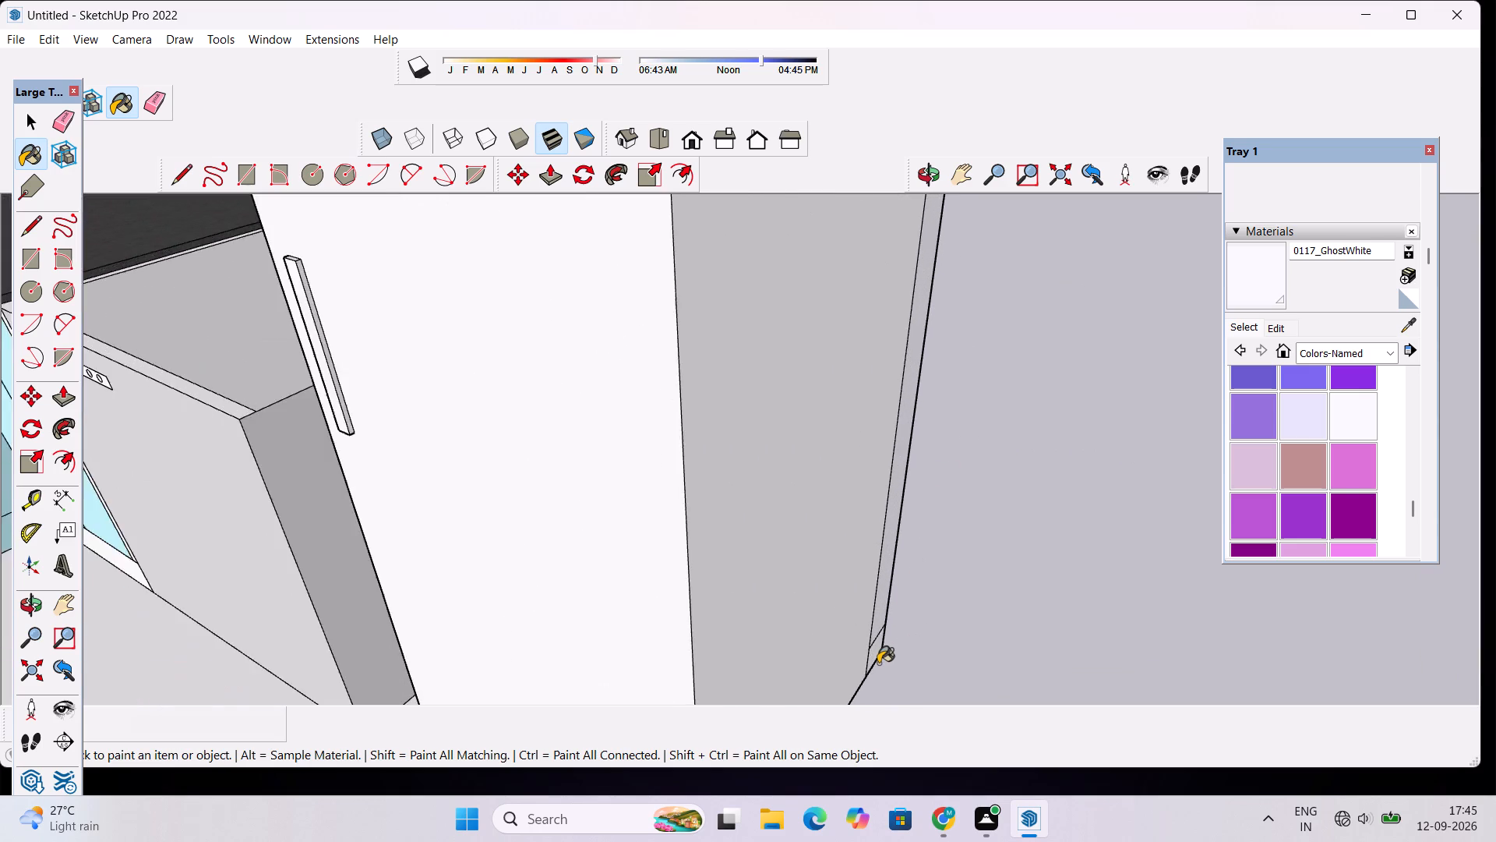
scroll(878, 663, "up", 3)
left_click(876, 646)
Erase the short seam lines at the bases of the refrigerator-side and sink-side walls' front ends.
key("e")
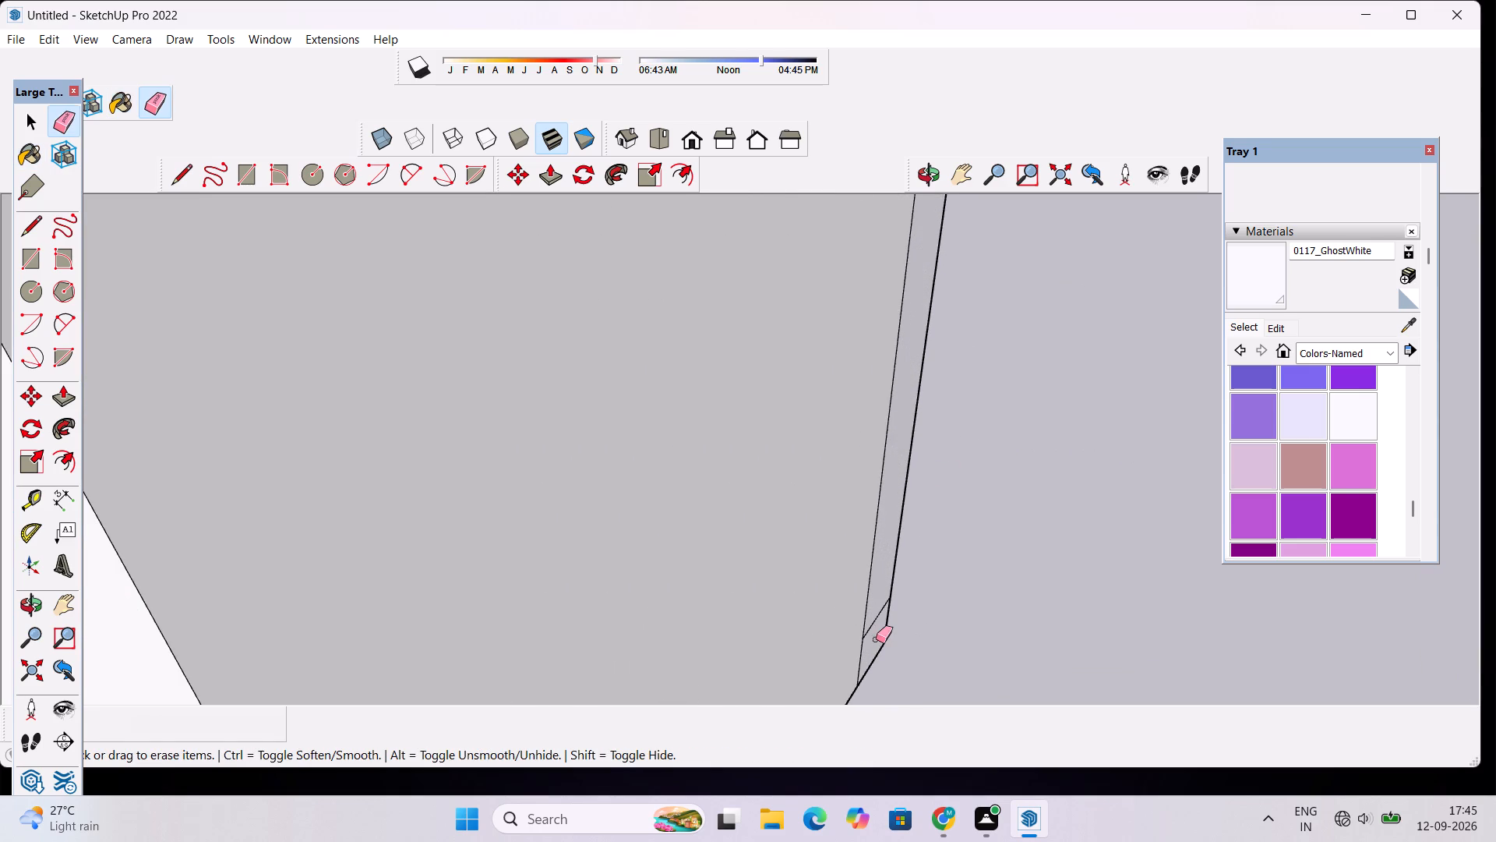
left_click(876, 621)
scroll(918, 593, "down", 19)
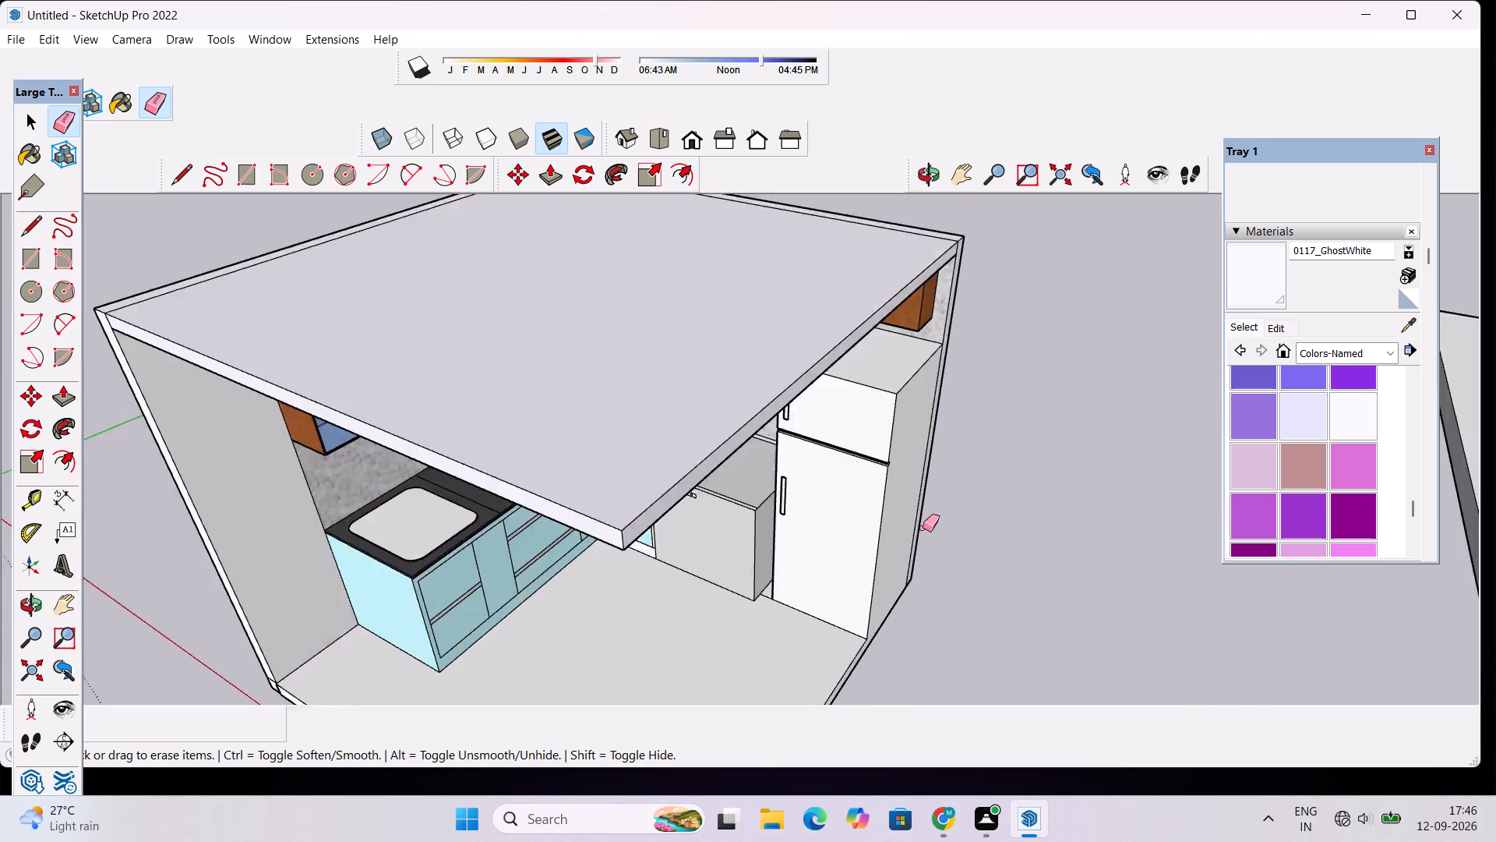
scroll(923, 528, "down", 7)
scroll(580, 614, "up", 11)
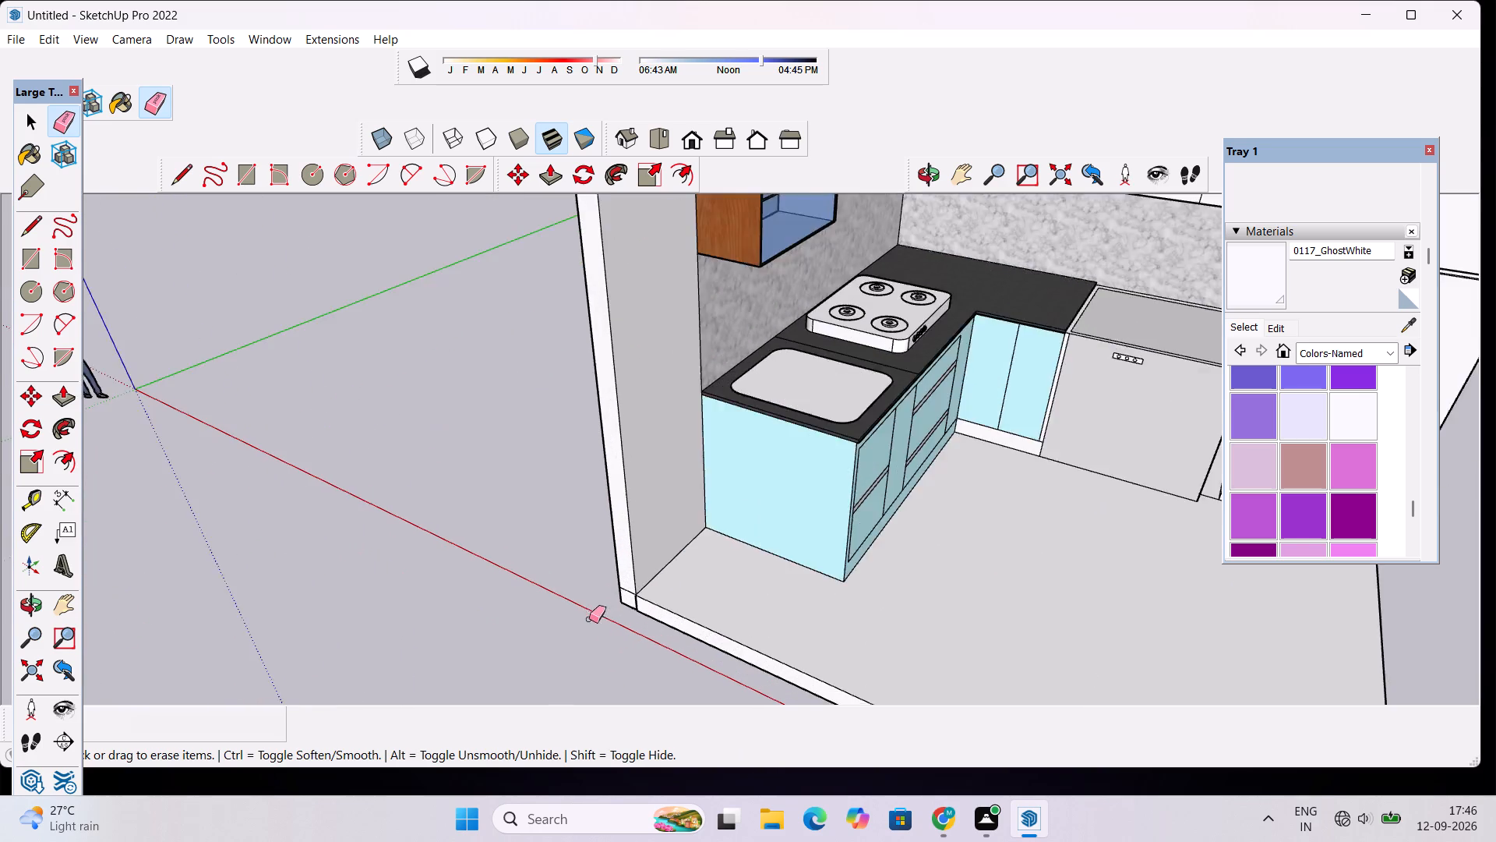
scroll(589, 619, "up", 6)
scroll(689, 601, "up", 6)
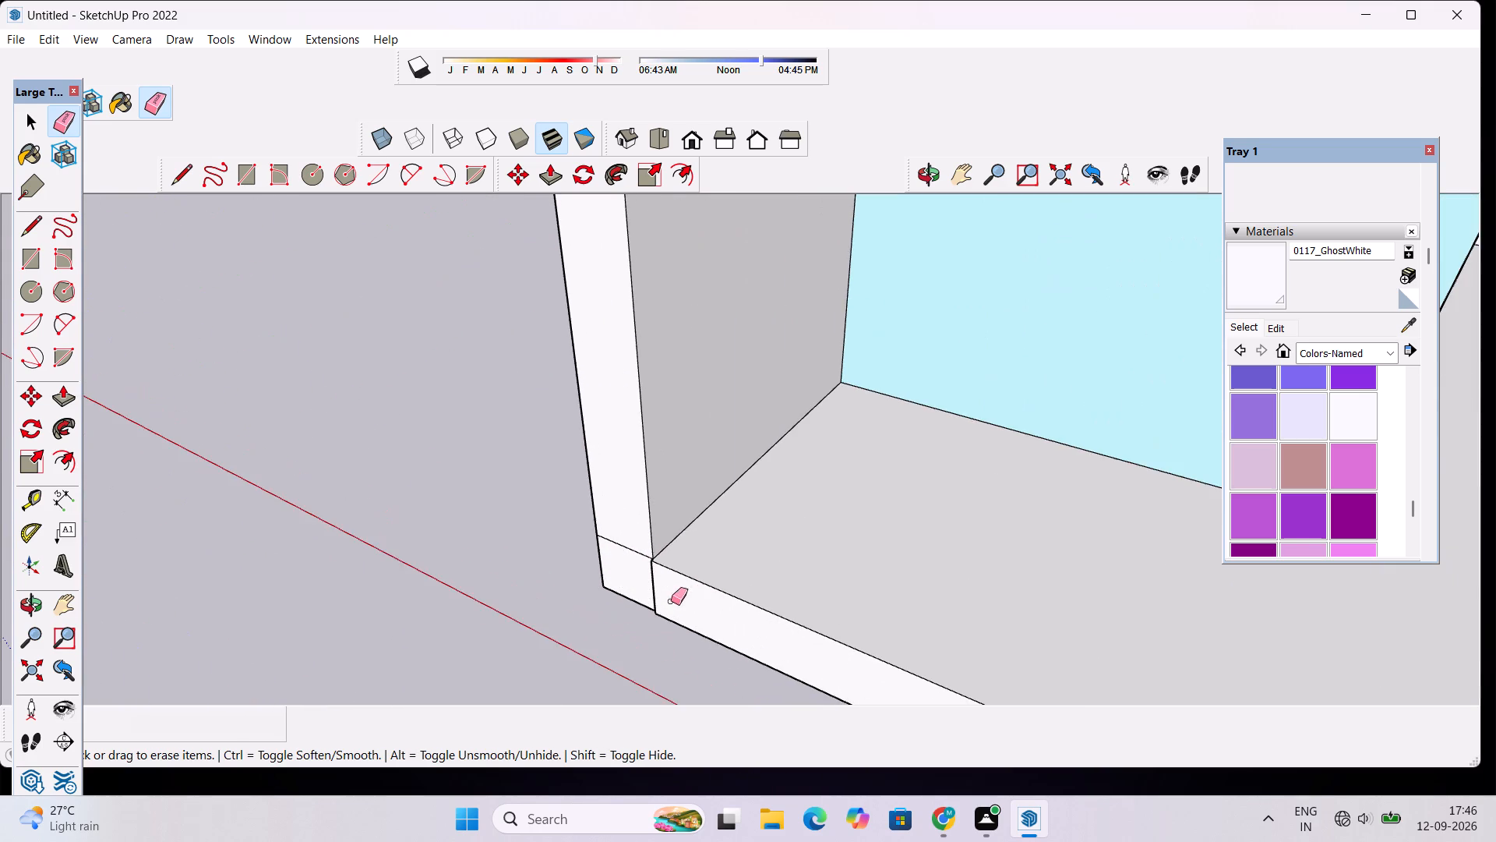
scroll(629, 575, "up", 15)
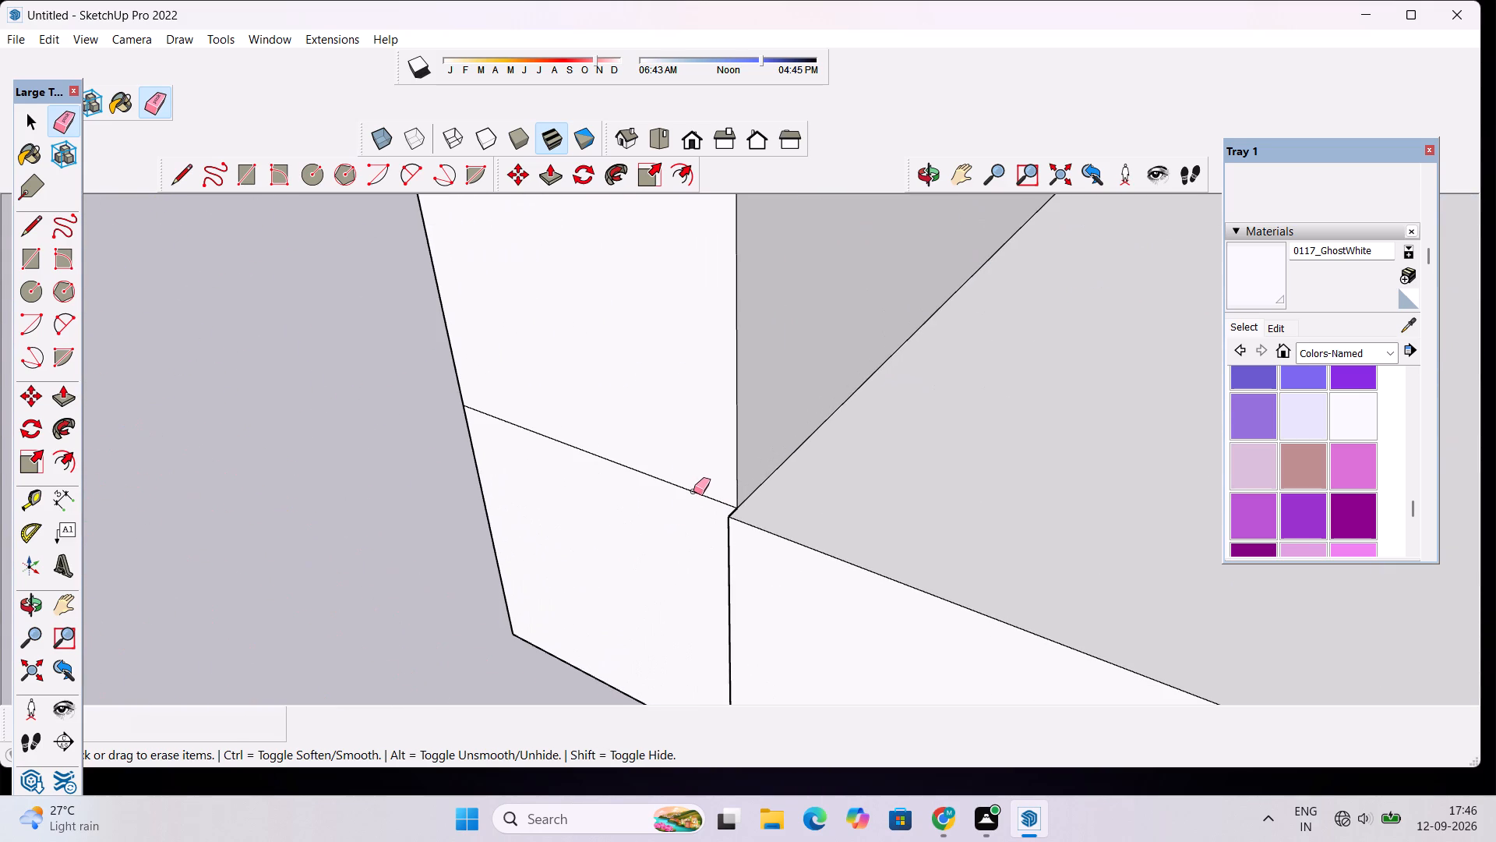
left_click(693, 491)
Push/Pull the floor slab's front edge face 1/2" so it sits flush with the sink-side wall's end.
key("space")
left_click(742, 547)
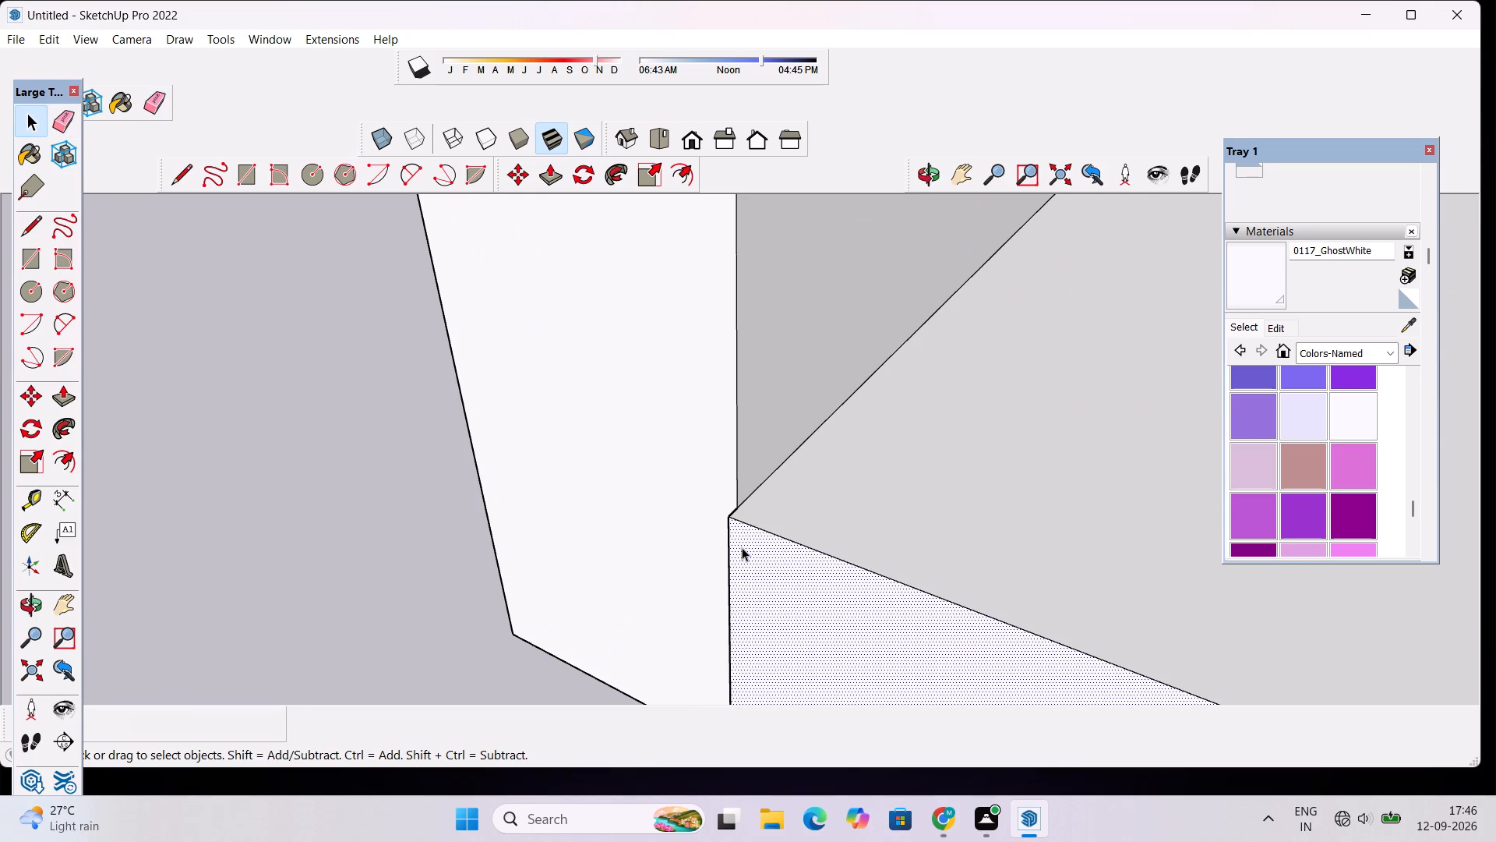
key("p")
left_click(742, 547)
left_click(726, 504)
Paint the sink-side wall's front end, its top edge and the adjoining ceiling slab edge with 0117_GhostWhite.
scroll(726, 504, "down", 5)
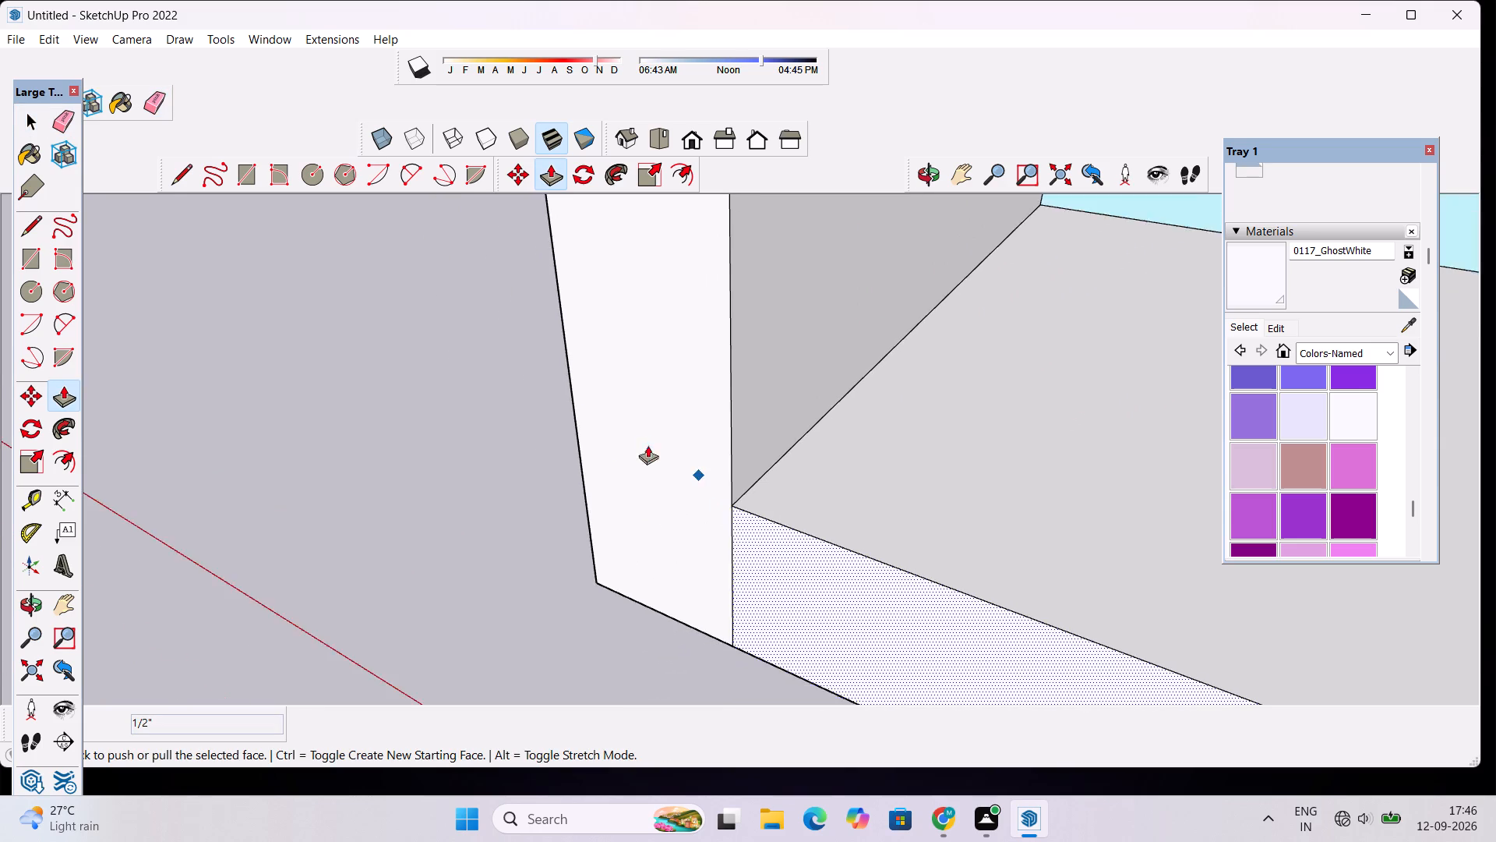
scroll(647, 445, "down", 20)
scroll(647, 445, "down", 10)
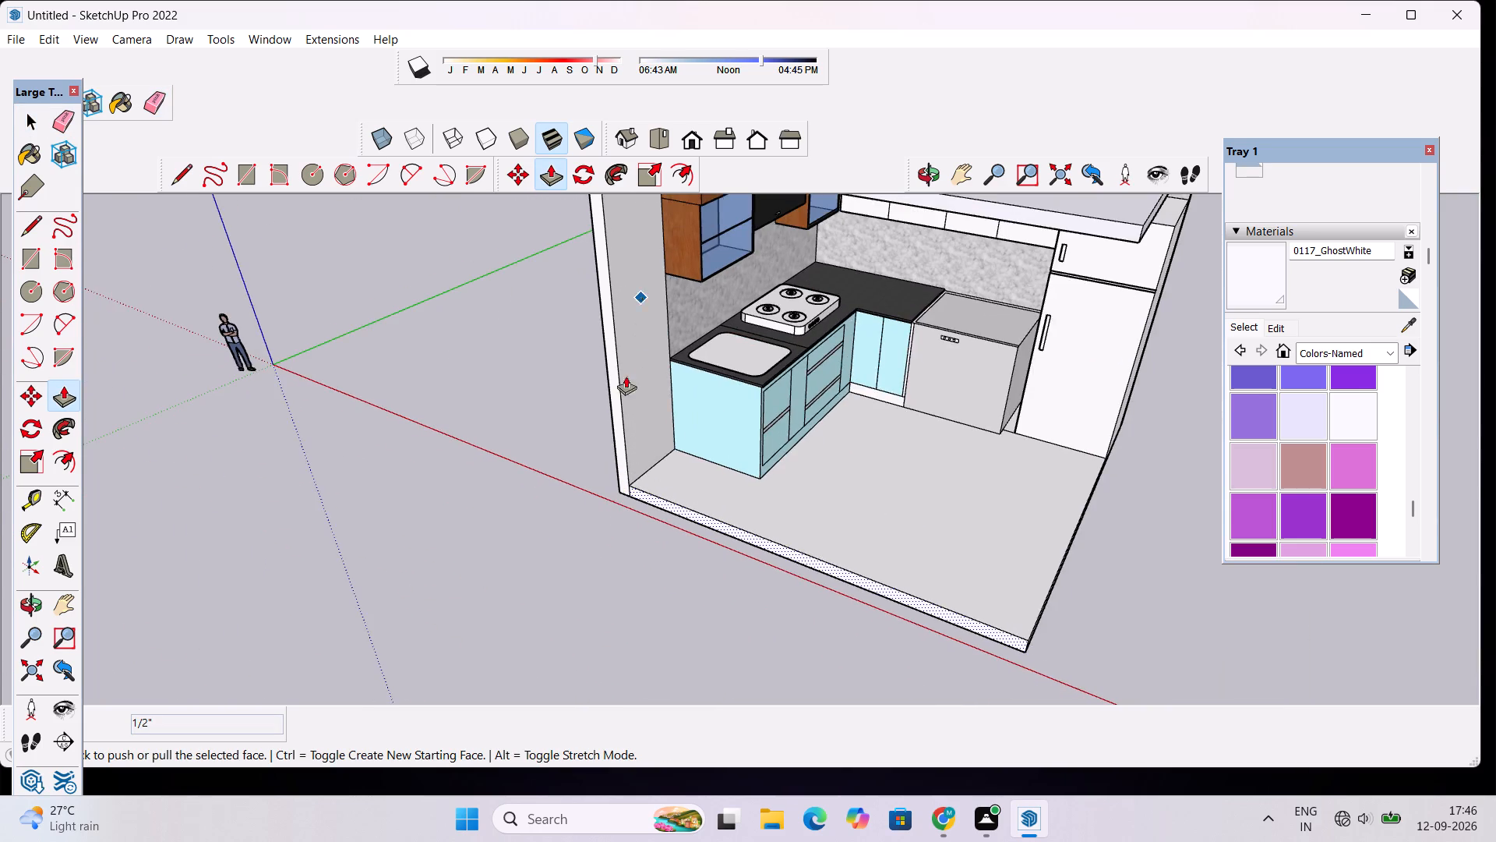
scroll(616, 415, "down", 8)
scroll(611, 336, "up", 12)
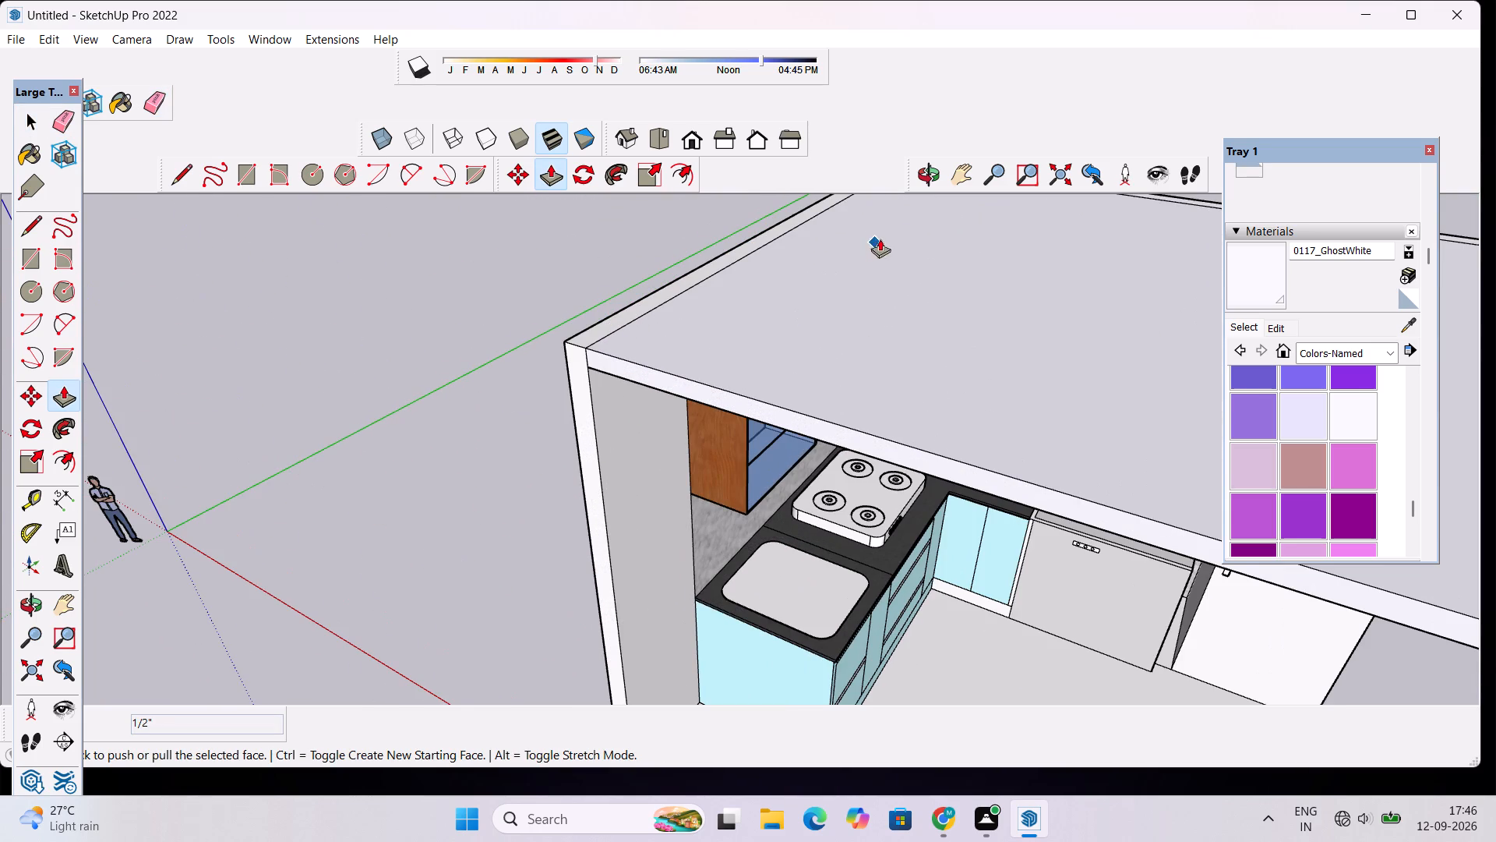
left_click(1258, 279)
scroll(579, 384, "up", 3)
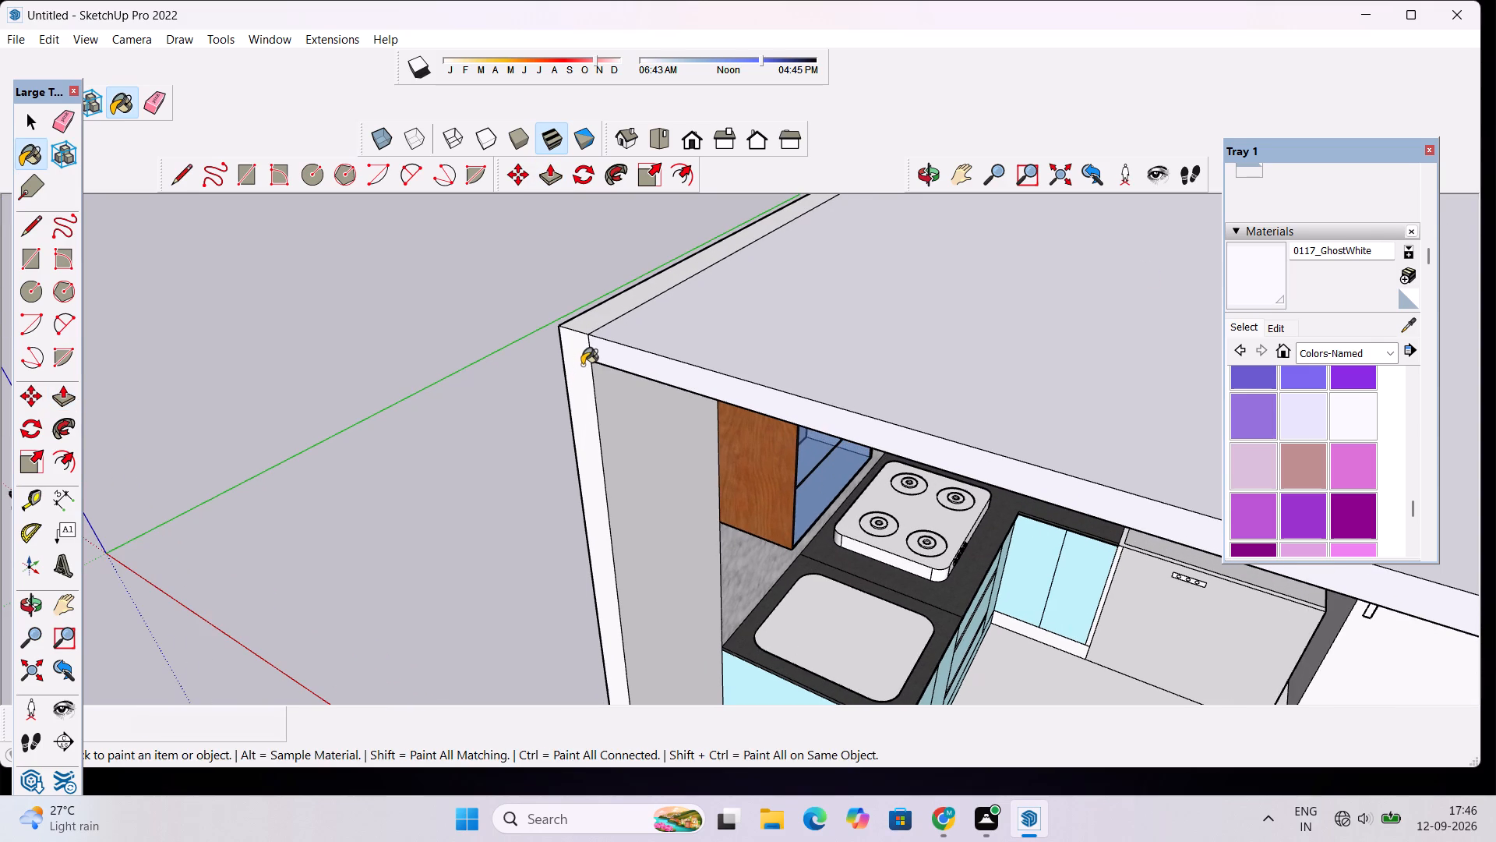
left_click(582, 365)
left_click(603, 322)
scroll(561, 428, "down", 3)
left_click(612, 391)
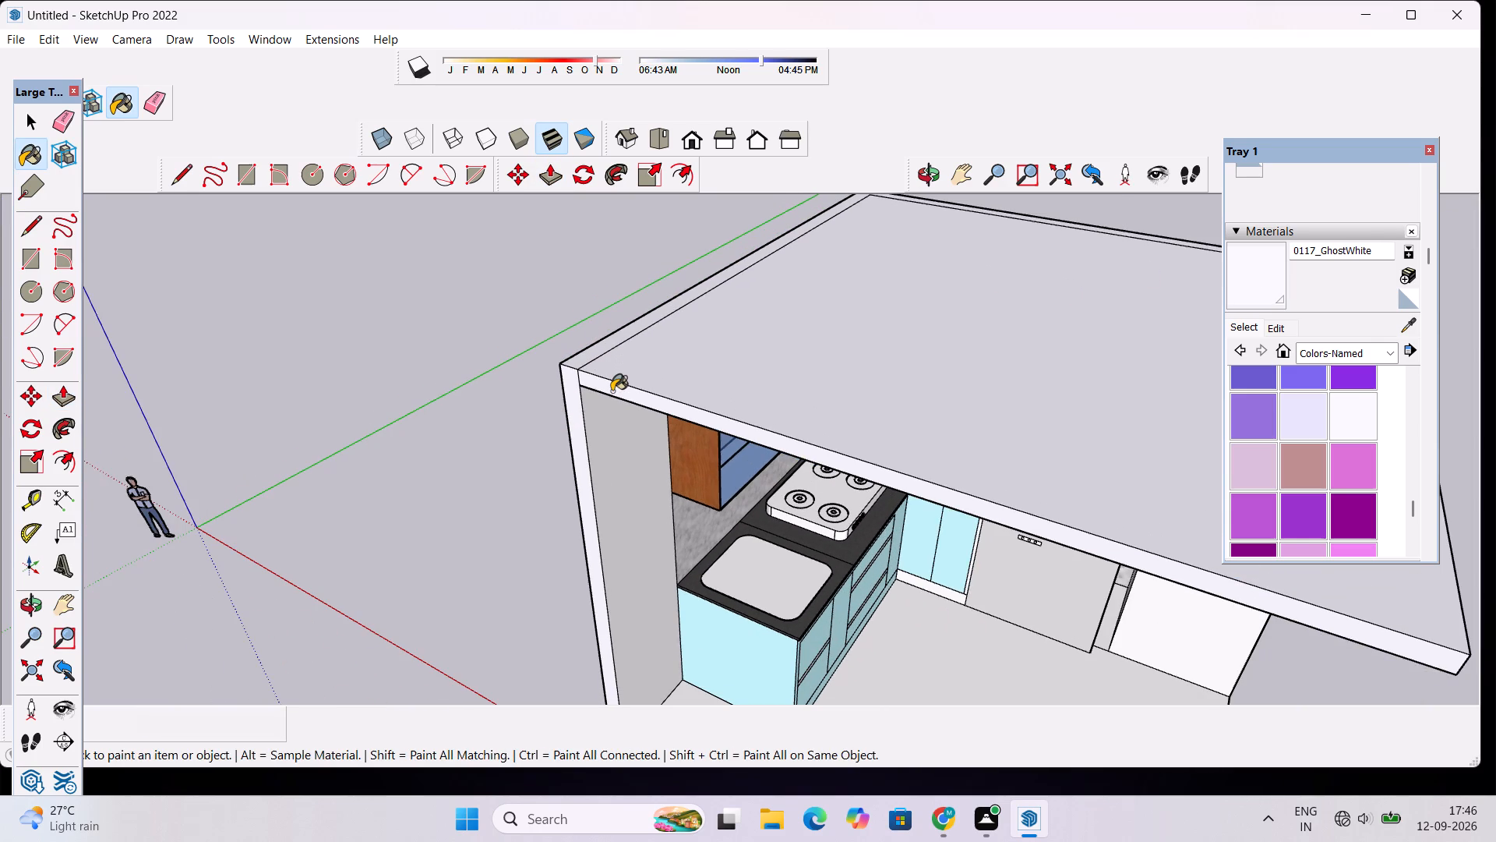
scroll(619, 392, "down", 7)
scroll(925, 196, "up", 4)
scroll(928, 303, "up", 5)
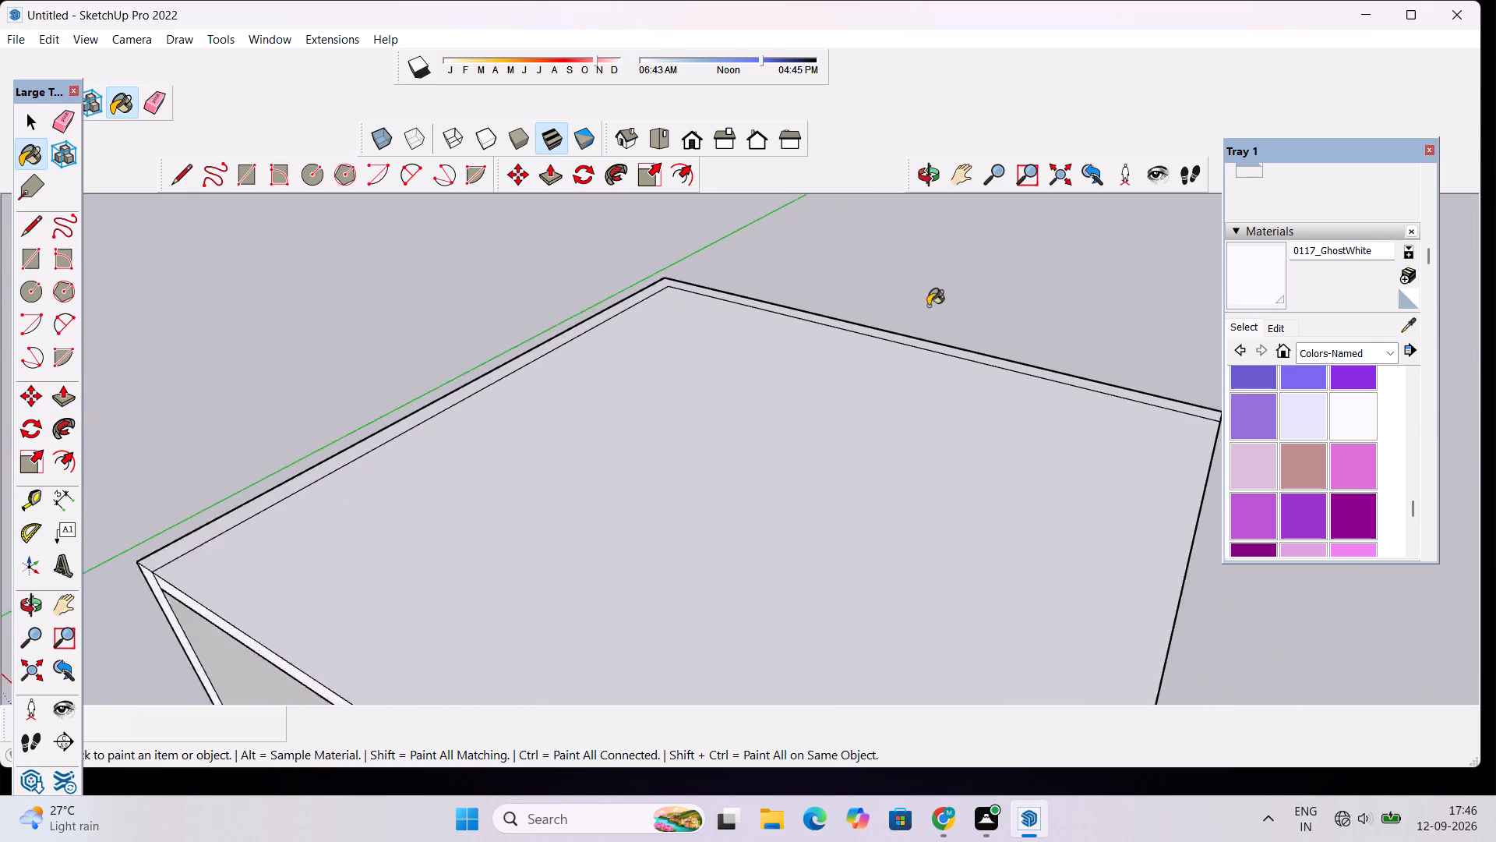
Paint the ceiling's top border strip, the outer wall faces and the vertical strip at their corner with 0117_GhostWhite.
scroll(927, 315, "down", 3)
scroll(926, 327, "up", 10)
left_click(926, 365)
scroll(925, 366, "down", 7)
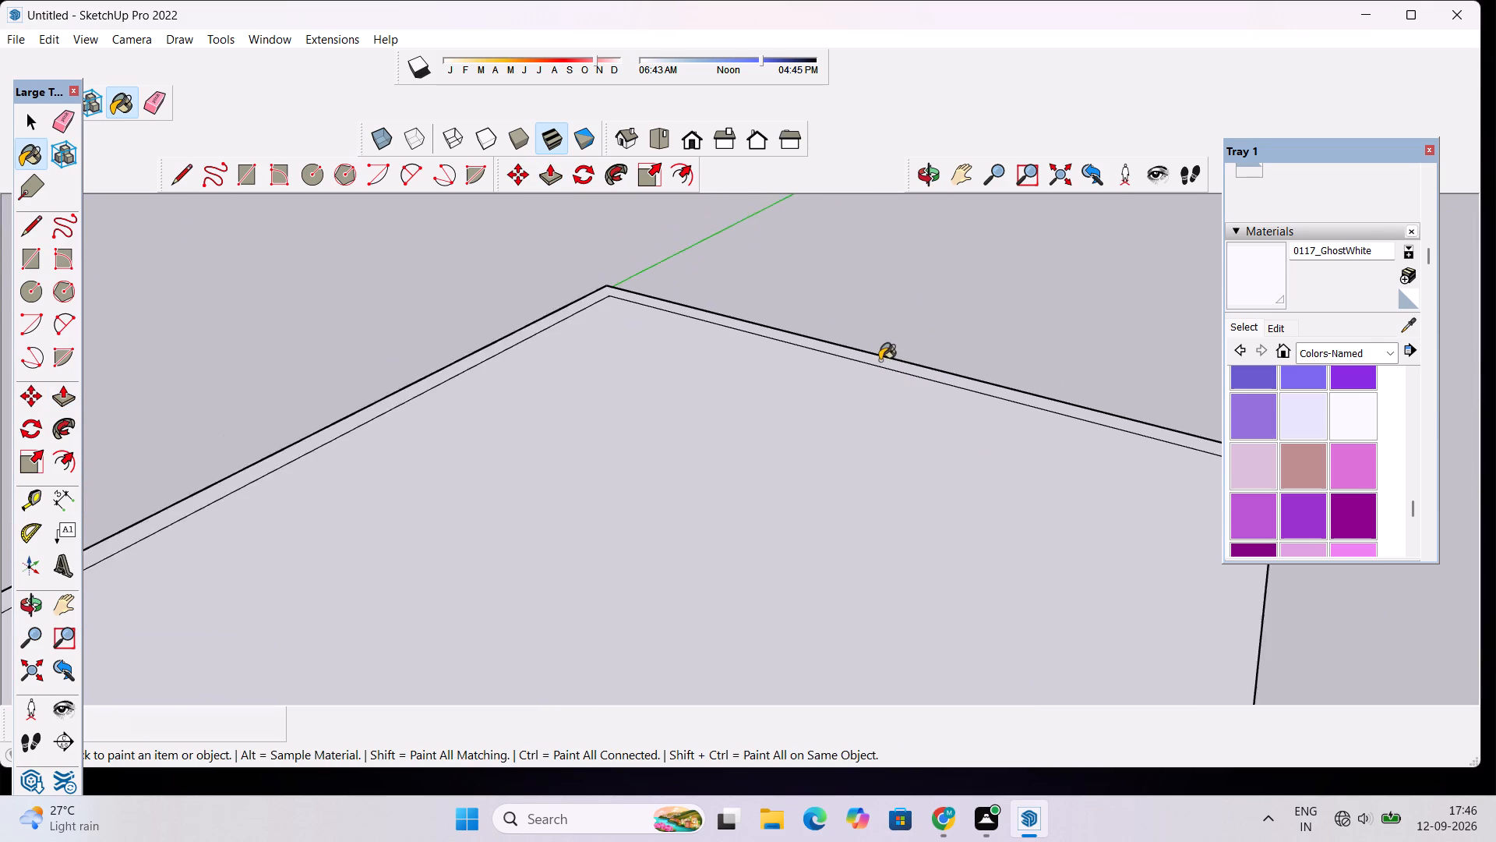
scroll(880, 360, "down", 6)
left_click(925, 182)
left_click_drag(651, 383, 813, 369)
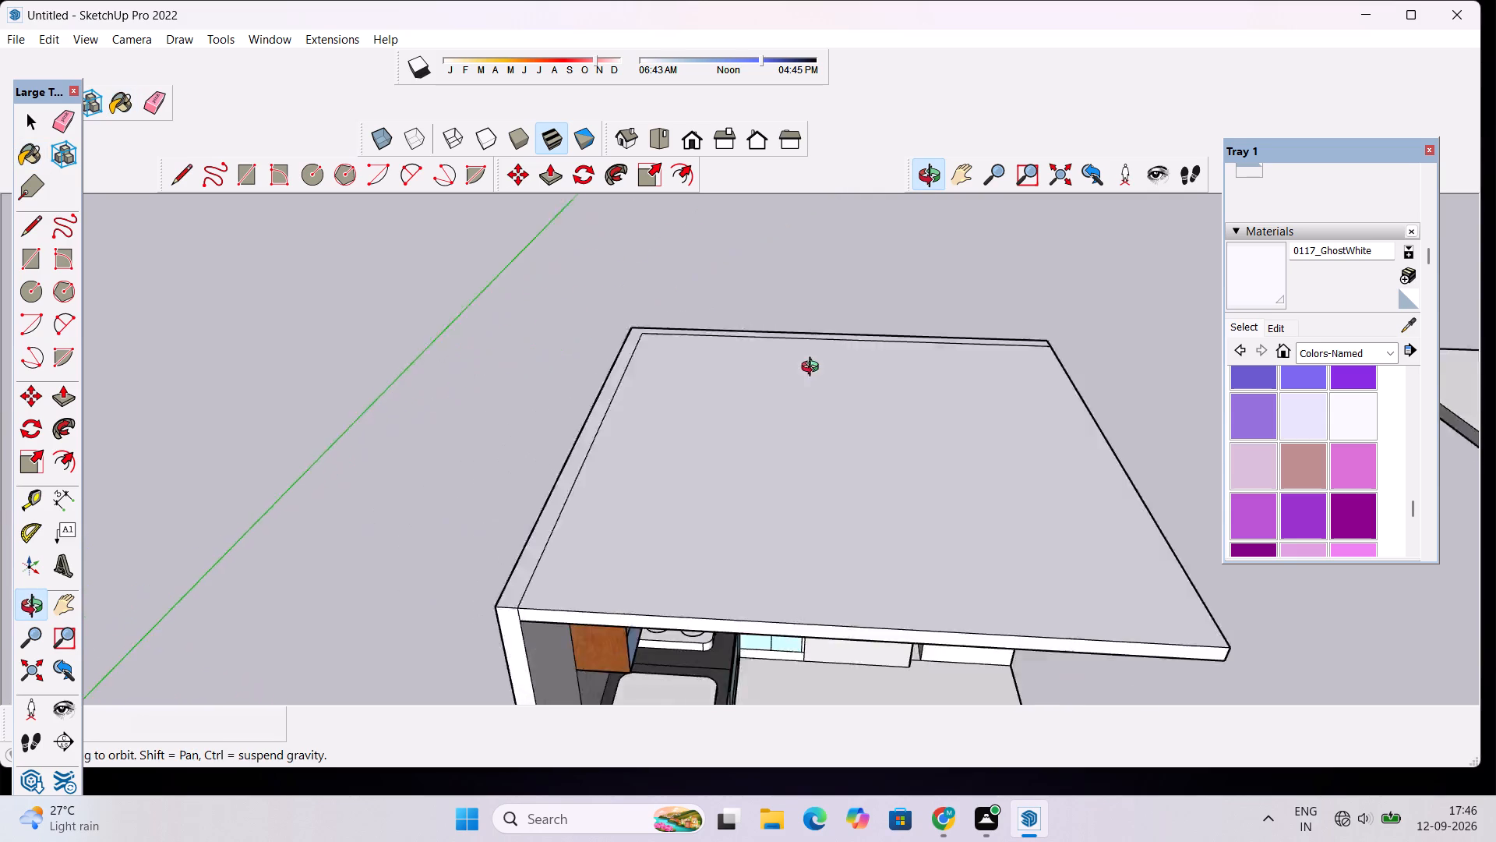
left_click_drag(813, 369, 1450, 288)
left_click_drag(627, 442, 680, 430)
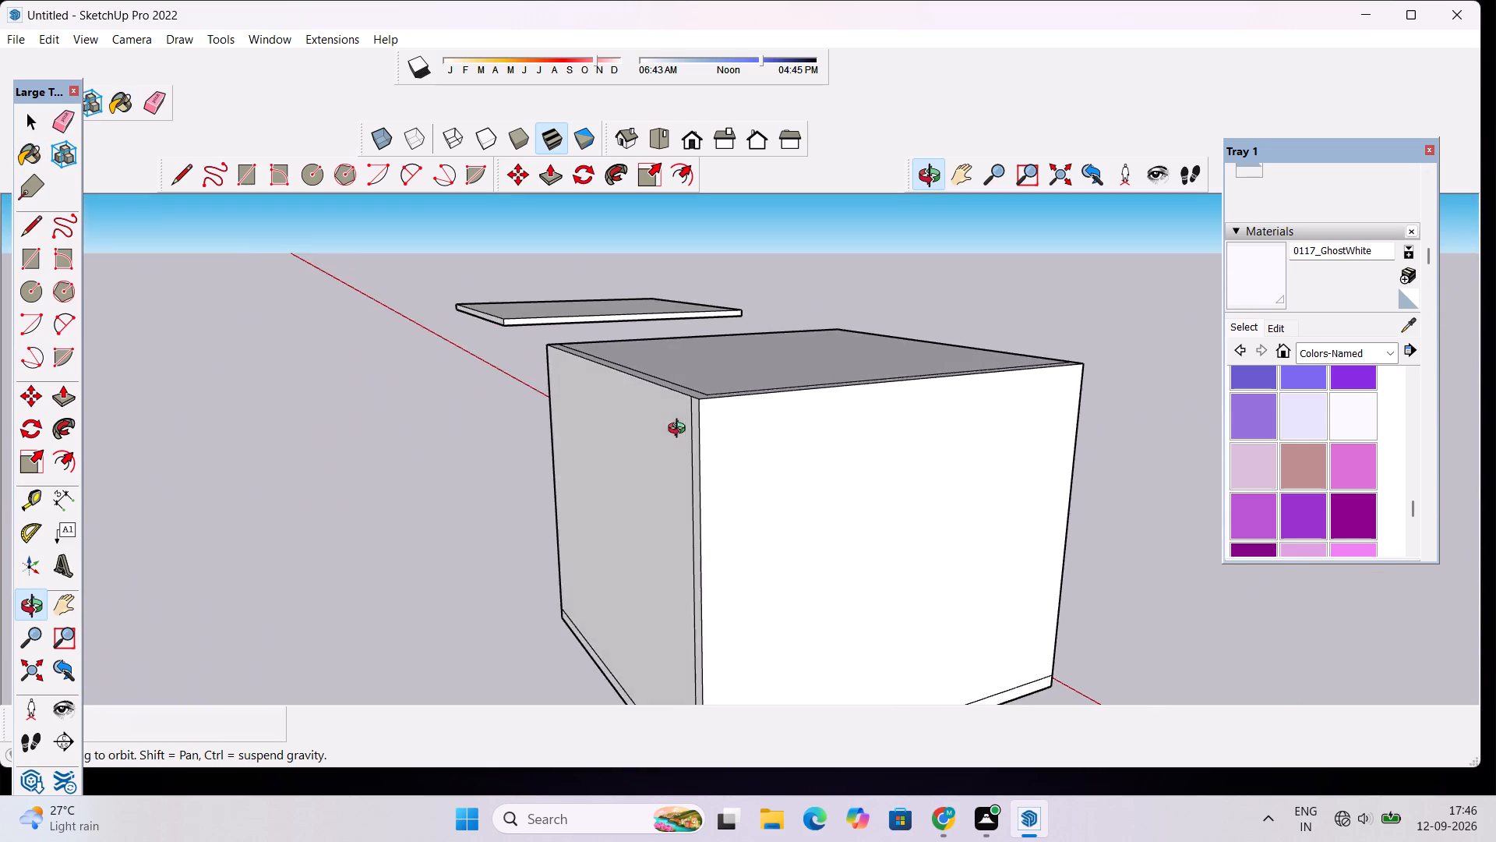
left_click_drag(680, 430, 826, 426)
left_click(1269, 277)
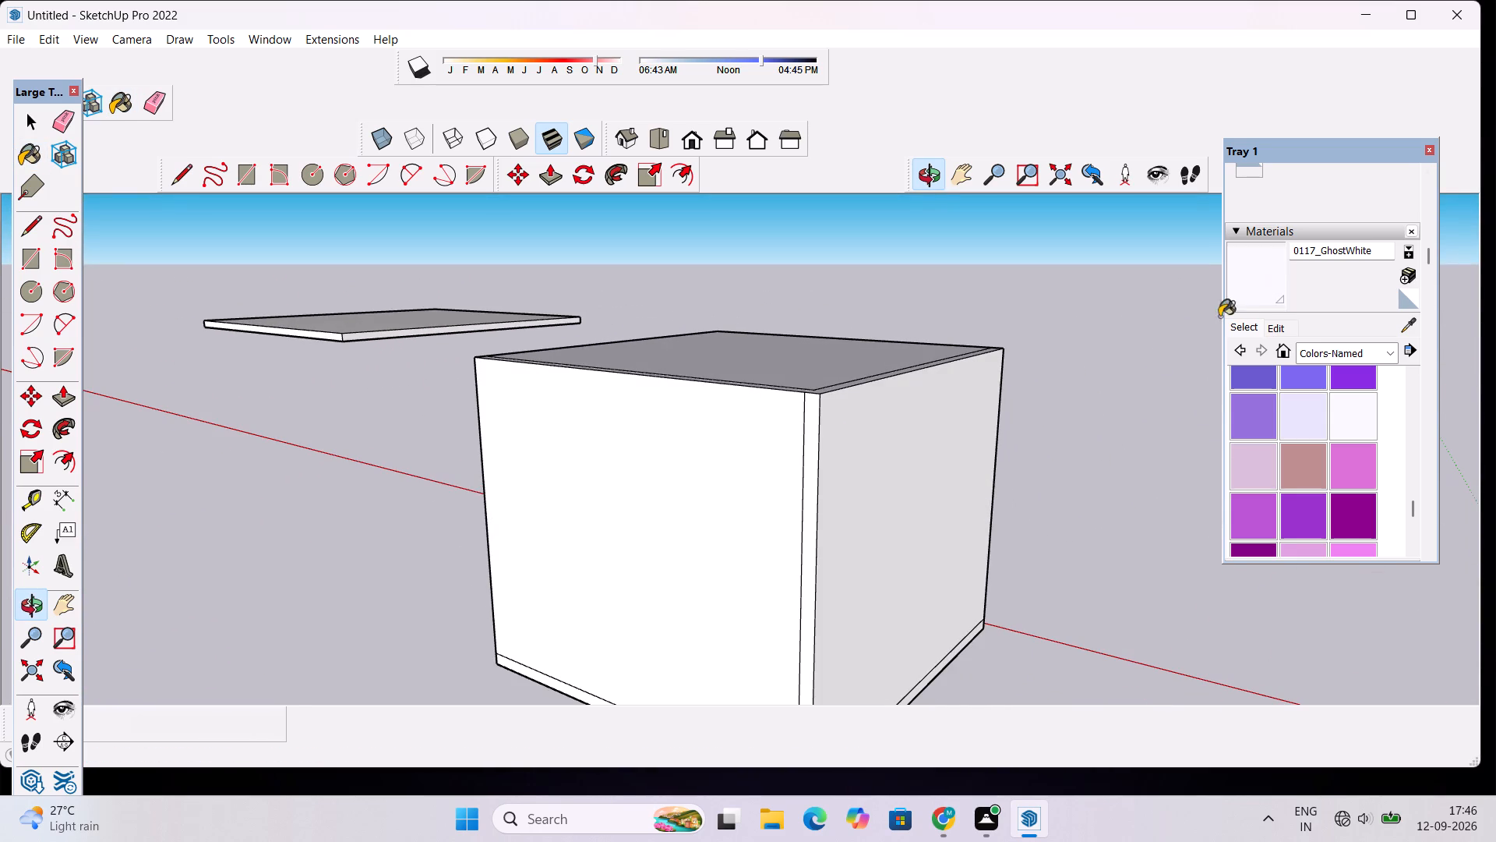
left_click(879, 447)
left_click(739, 457)
left_click(785, 440)
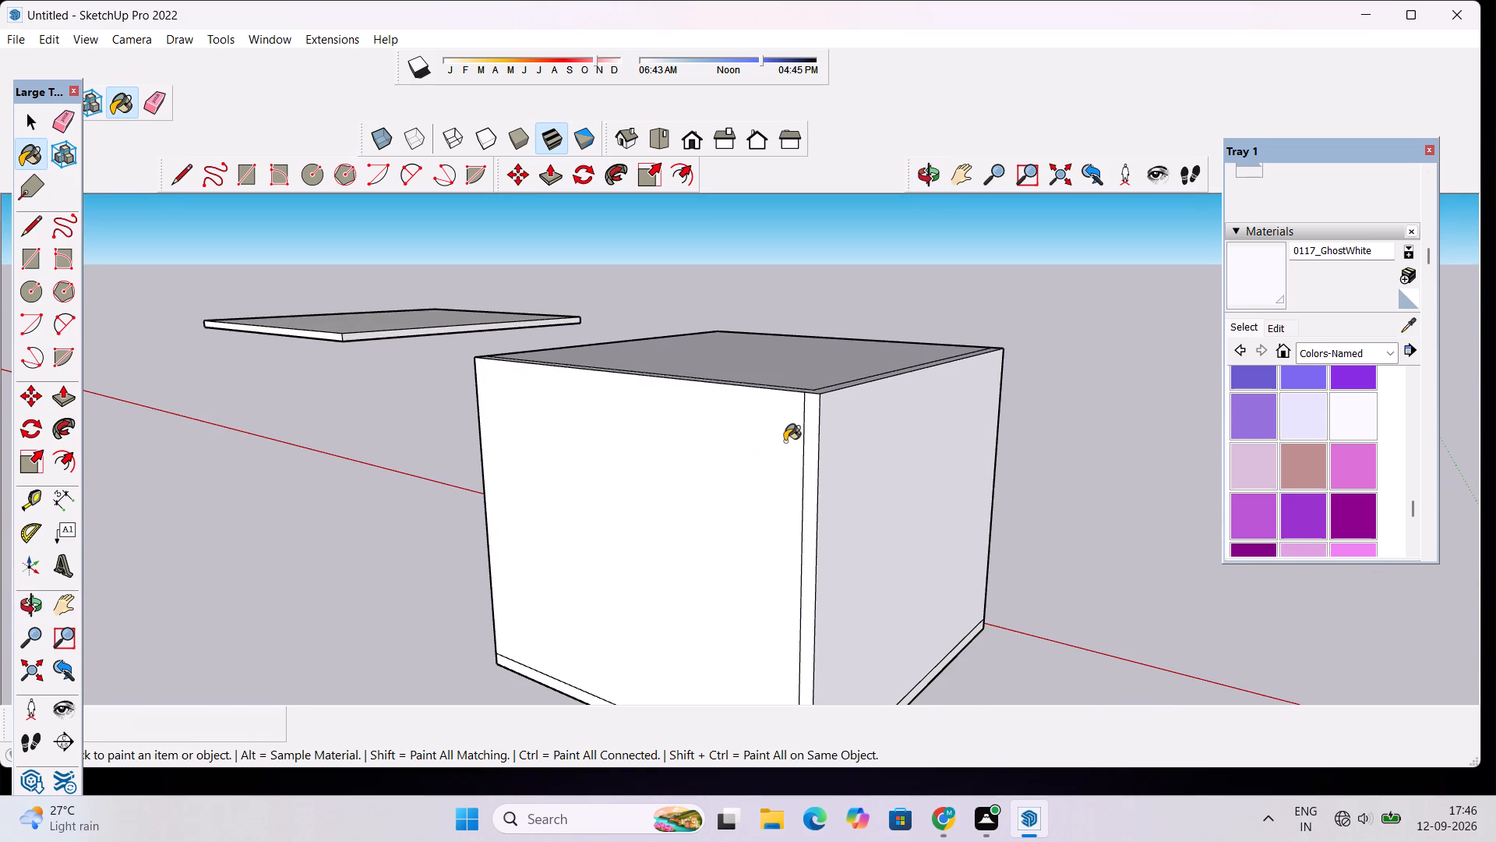
scroll(785, 441, "up", 6)
left_click(824, 419)
left_click(845, 405)
scroll(845, 405, "down", 6)
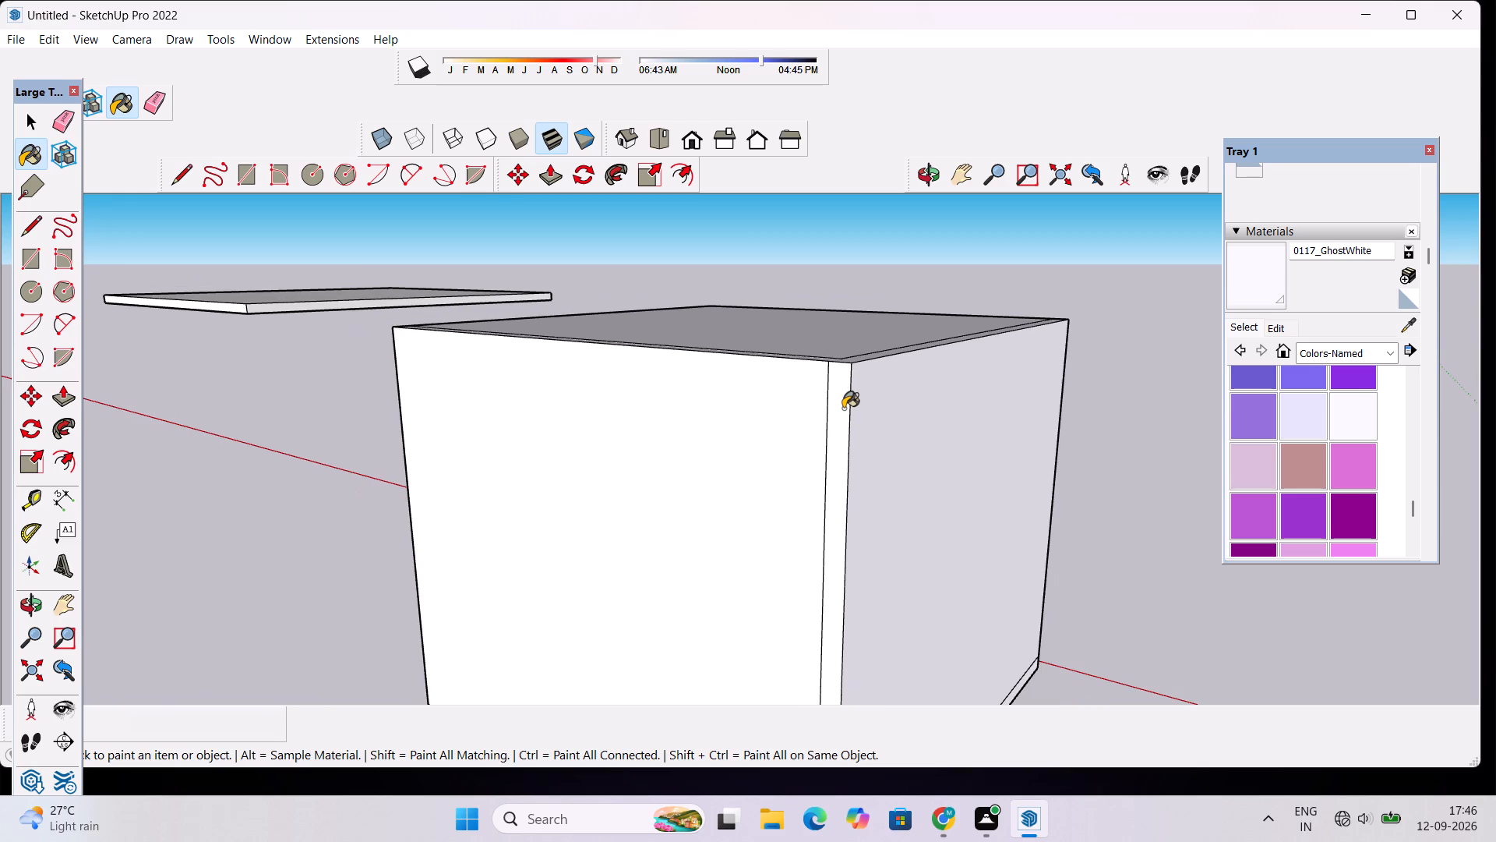
Paint the refrigerator's upper and lower doors with 0099_LightSteelBlue.
left_click(922, 176)
left_click_drag(786, 425, 1117, 551)
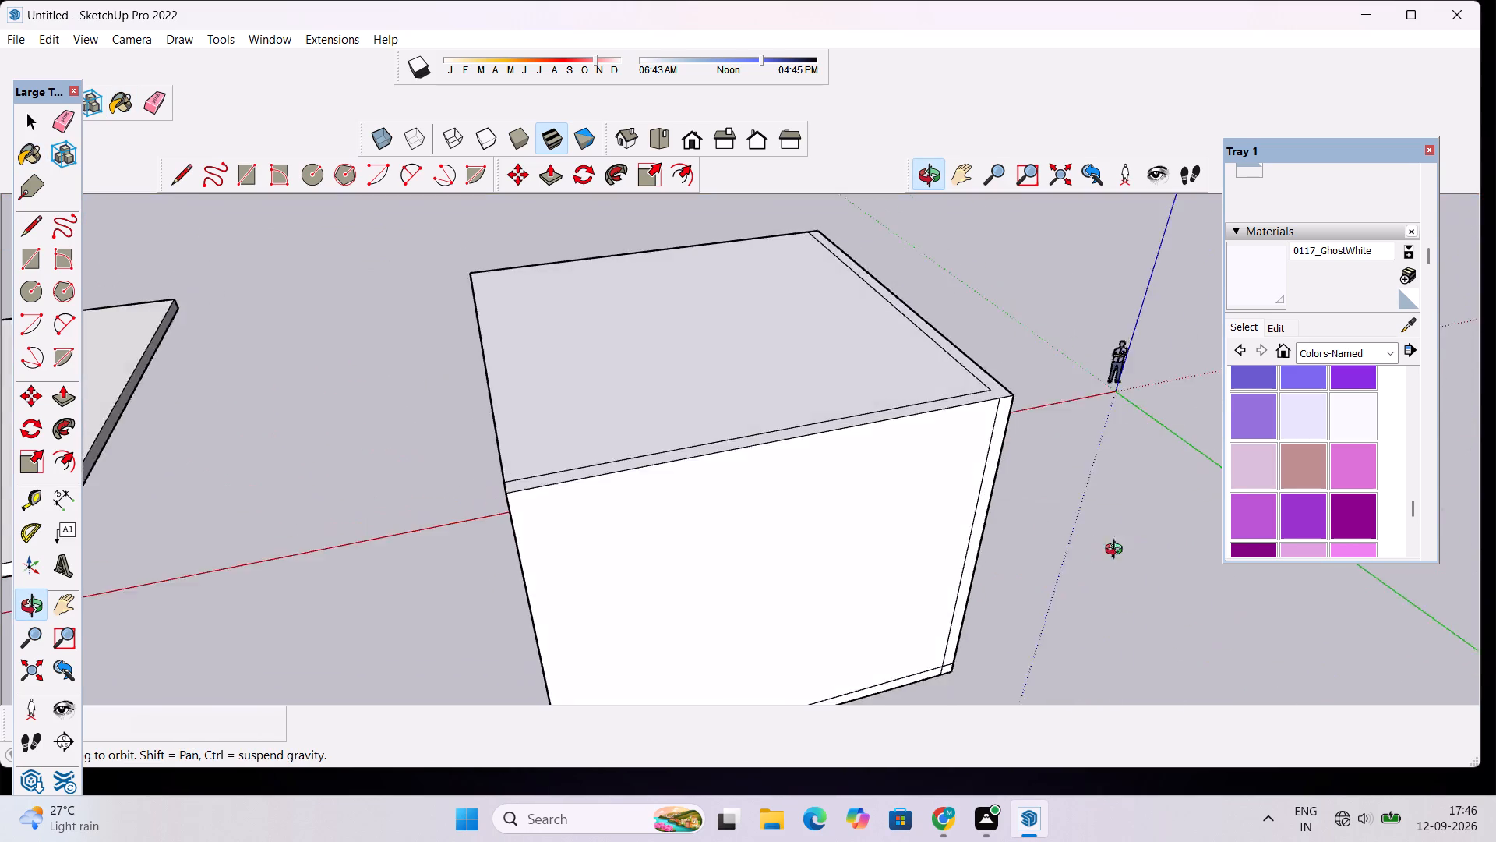
left_click_drag(1117, 551, 1434, 486)
scroll(797, 518, "down", 5)
left_click_drag(557, 485, 944, 476)
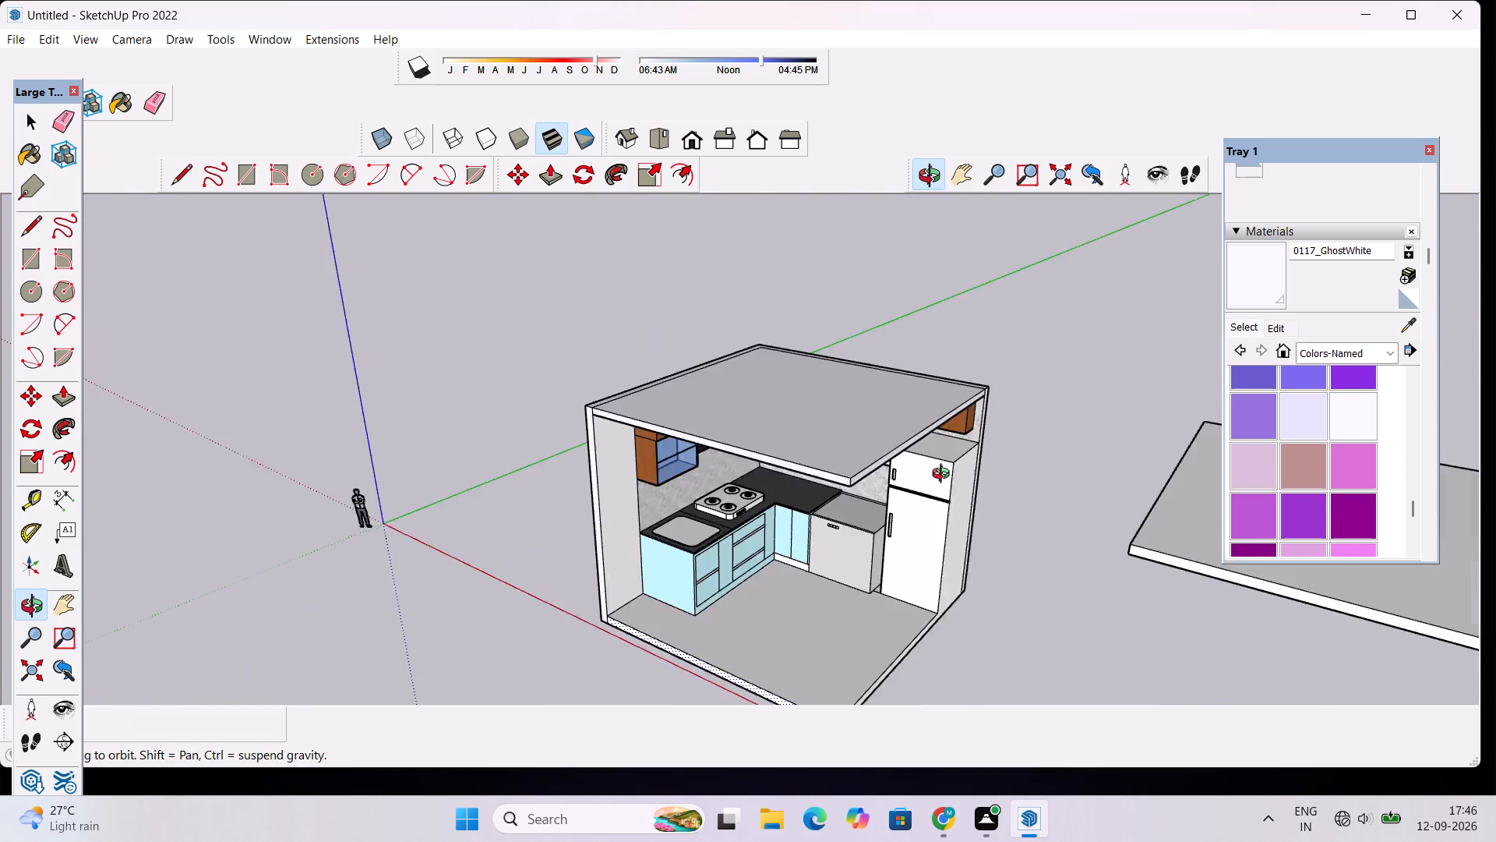
left_click_drag(944, 476, 1084, 419)
scroll(936, 504, "up", 3)
left_click_drag(940, 501, 870, 465)
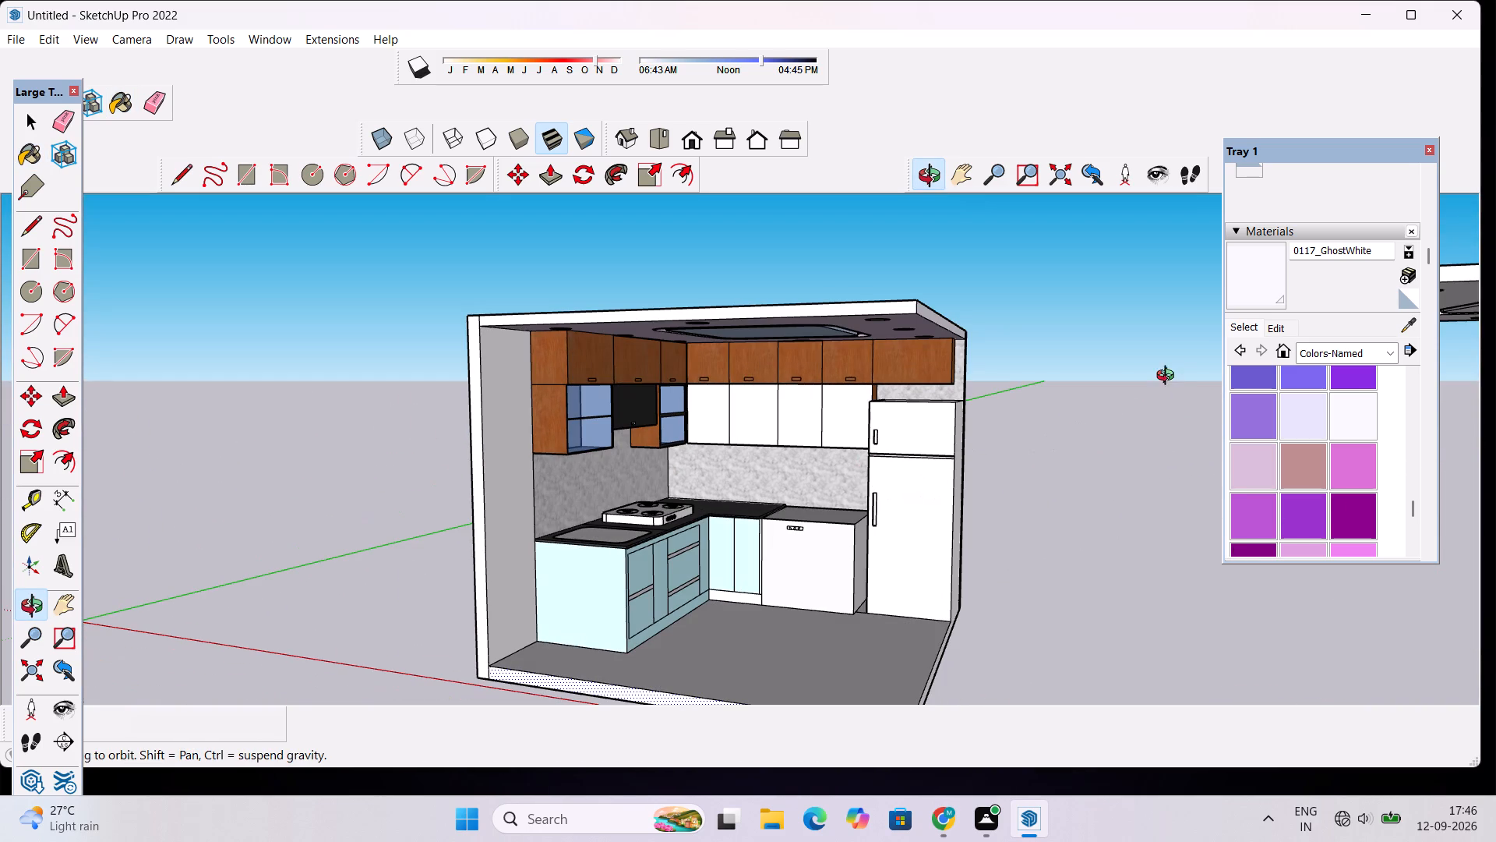
scroll(1246, 469, "down", 2)
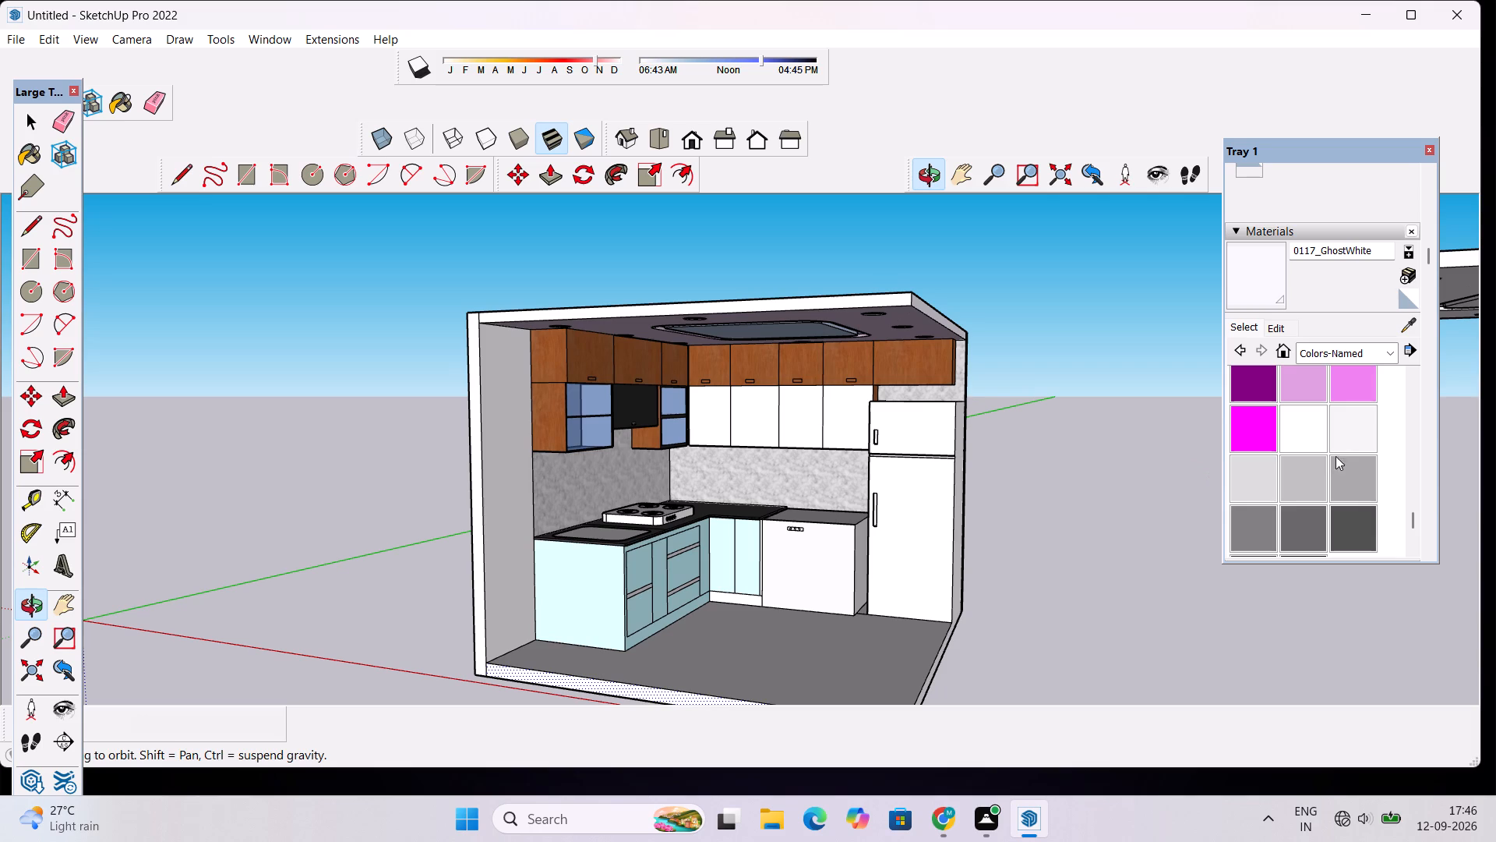
left_click(1310, 467)
scroll(926, 470, "up", 3)
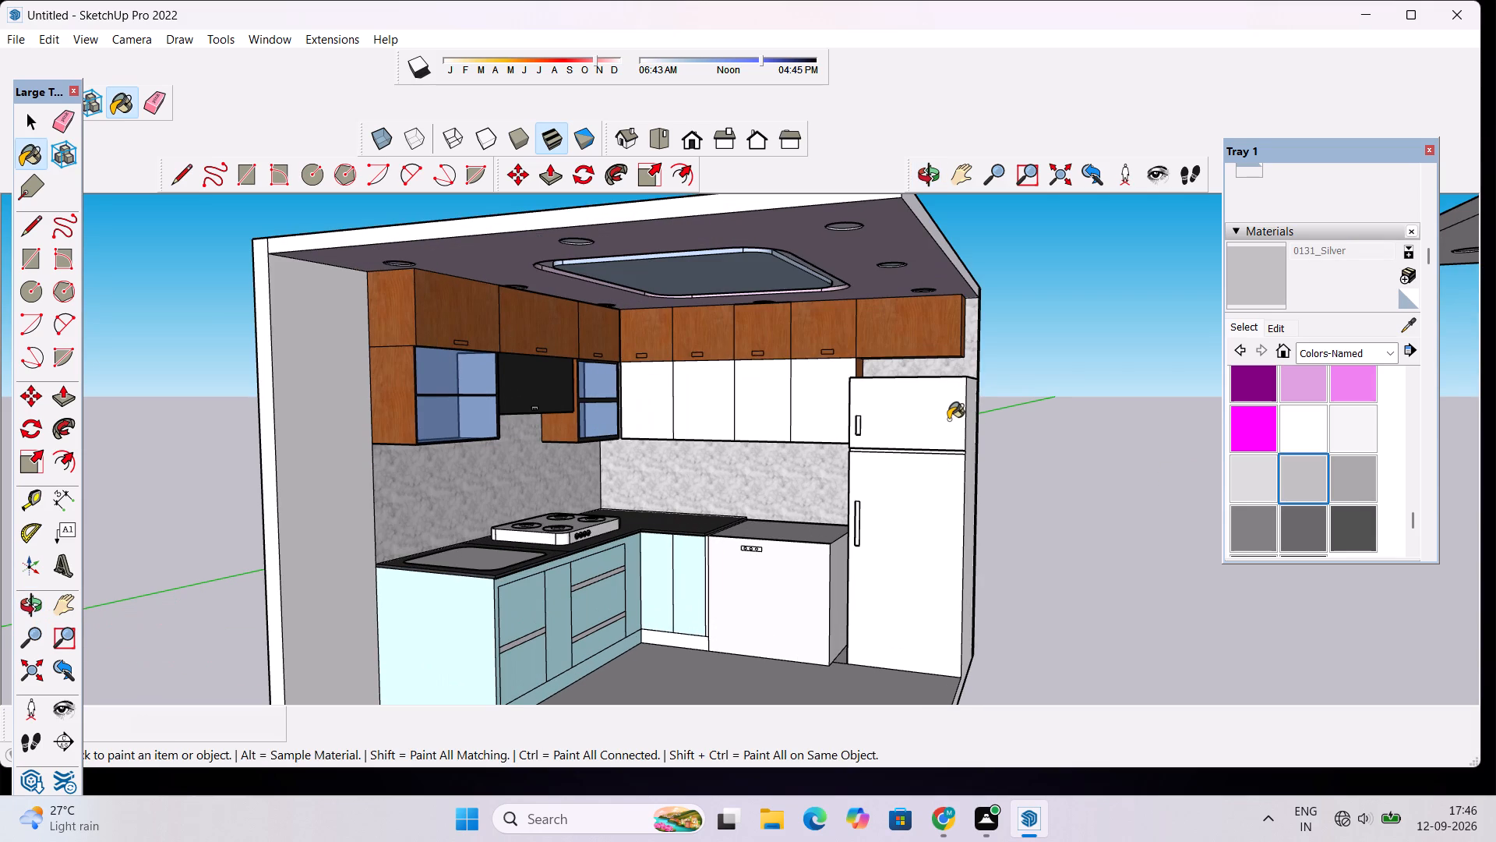
scroll(1276, 437, "down", 1)
scroll(1276, 437, "up", 2)
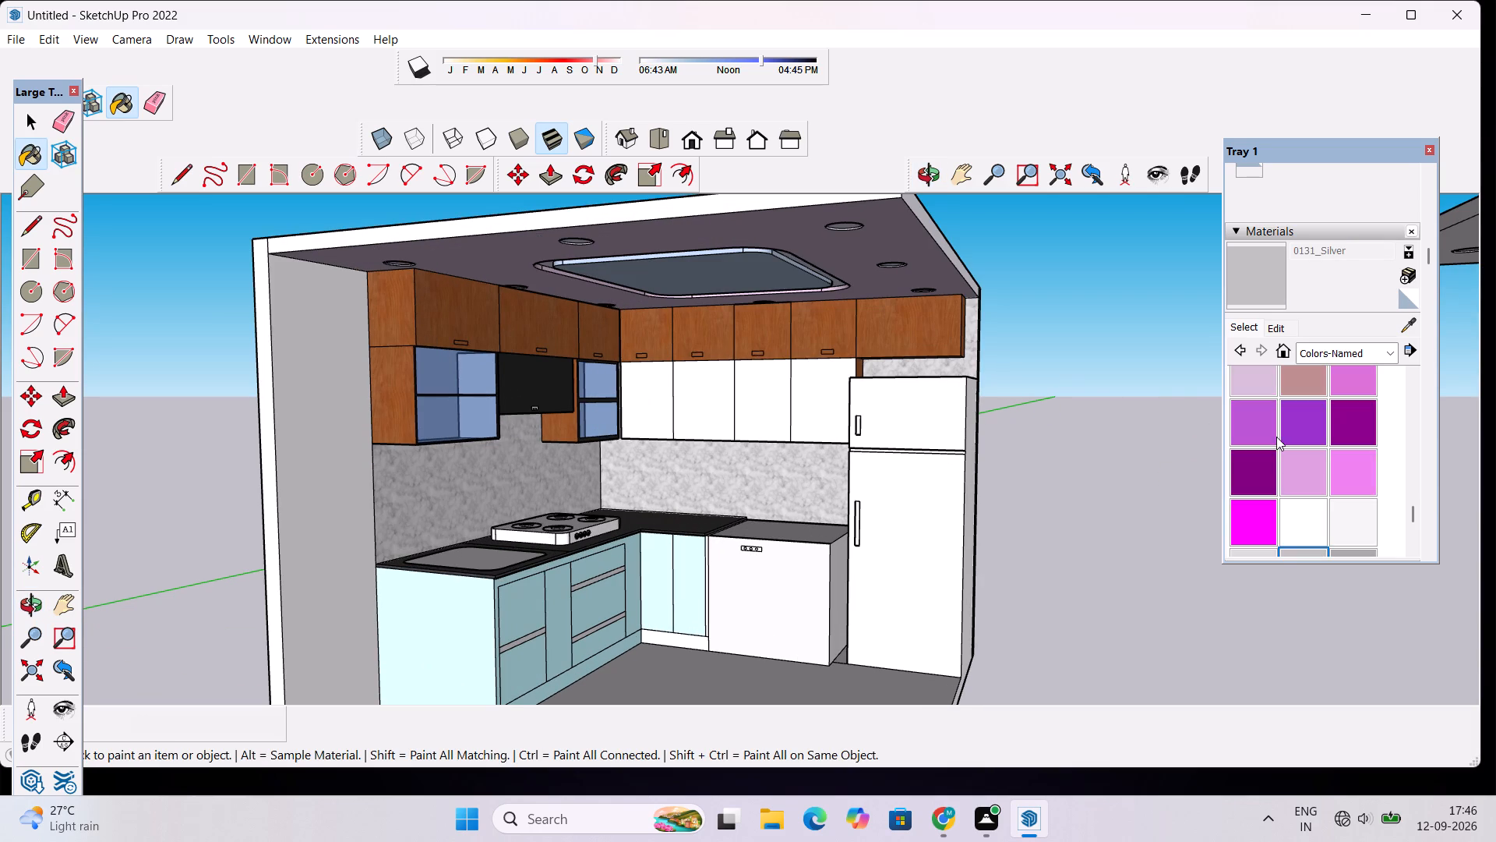
scroll(1276, 437, "up", 3)
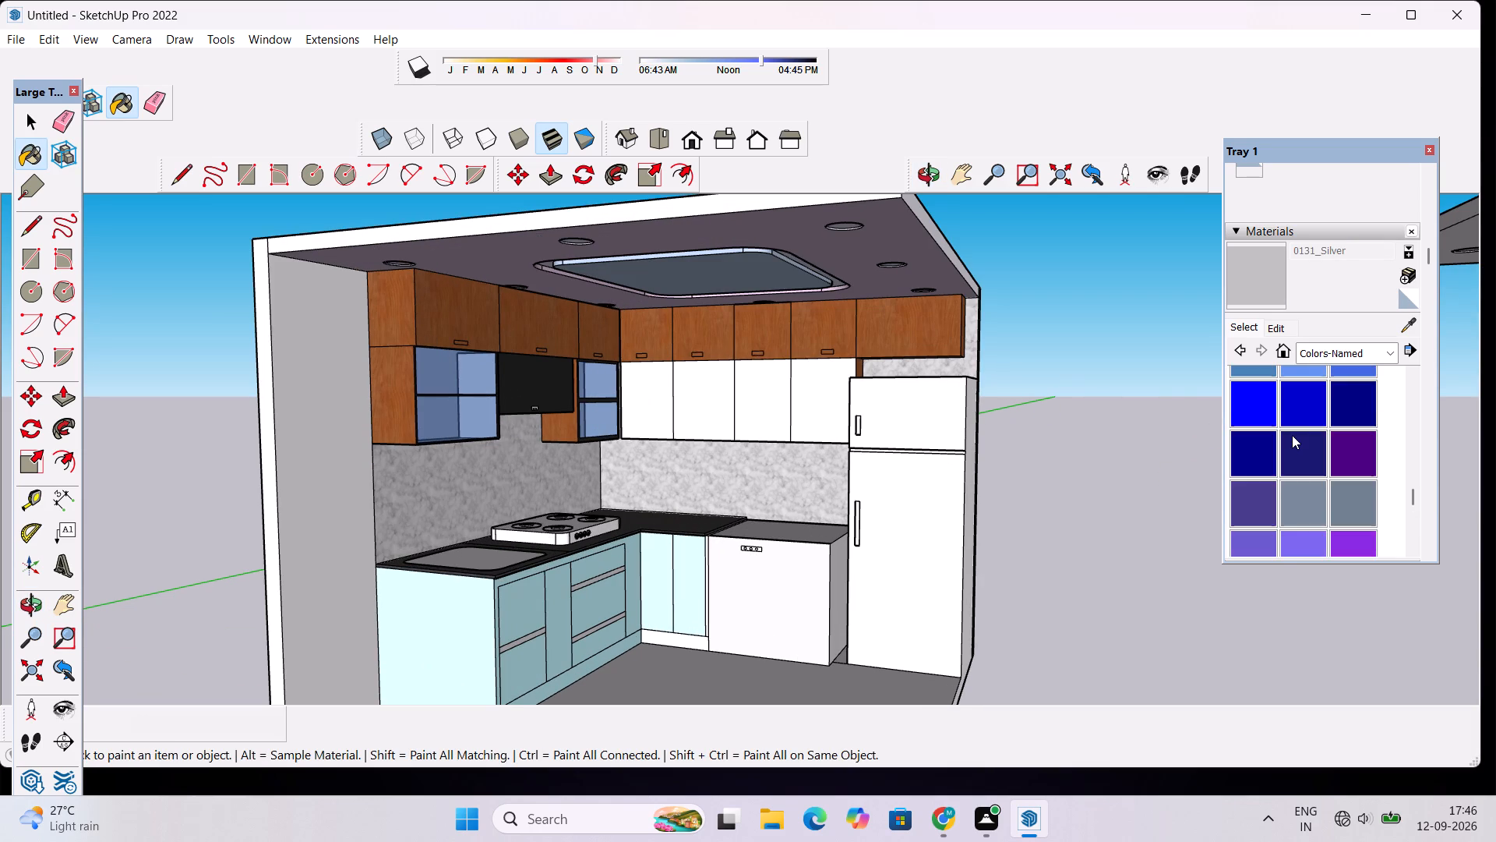
scroll(1292, 435, "up", 2)
left_click(1364, 485)
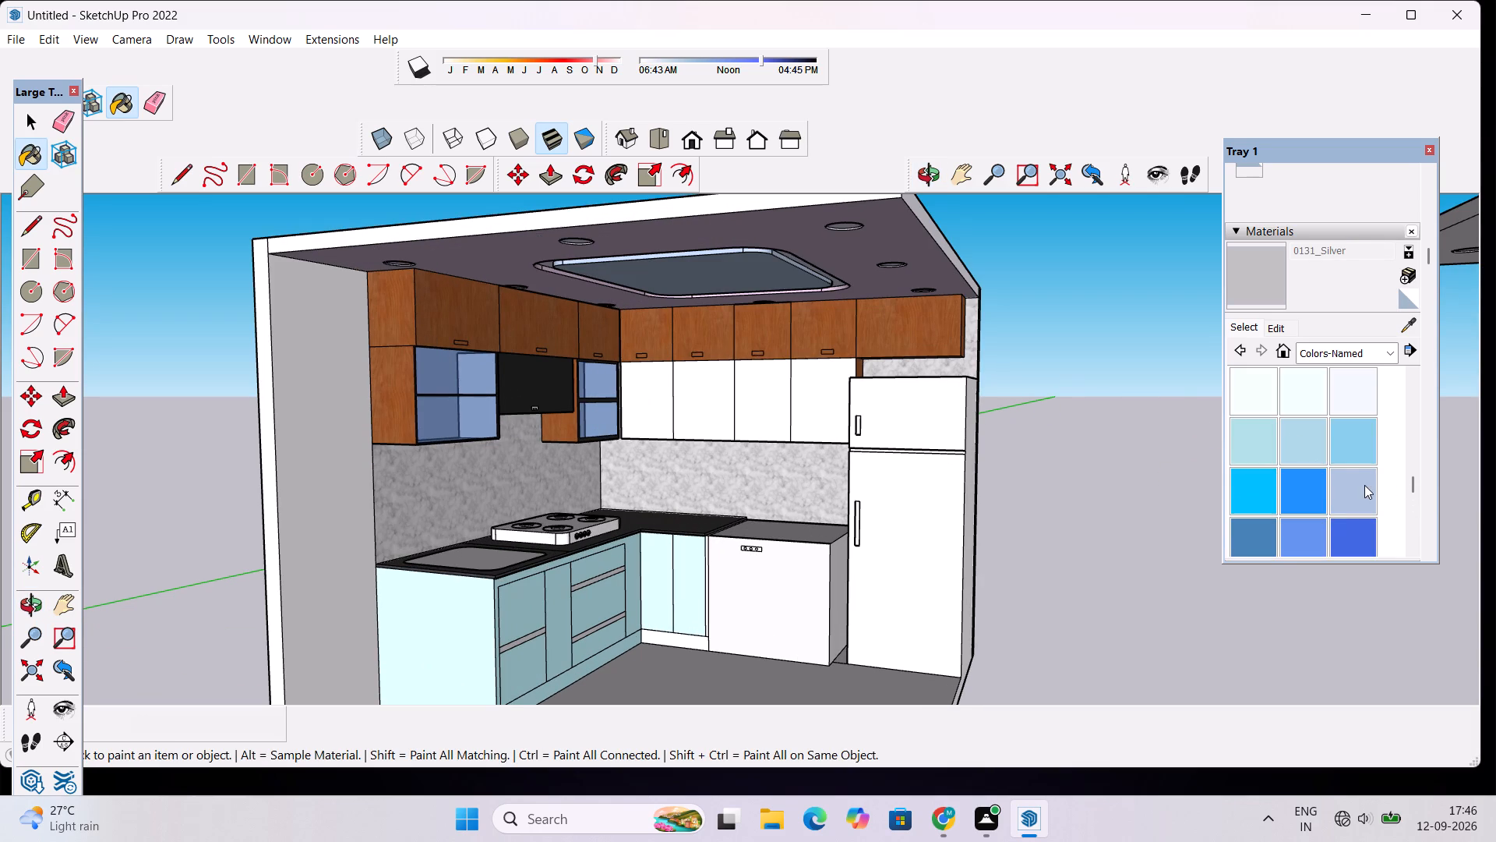
left_click(966, 405)
left_click(937, 426)
left_click(940, 491)
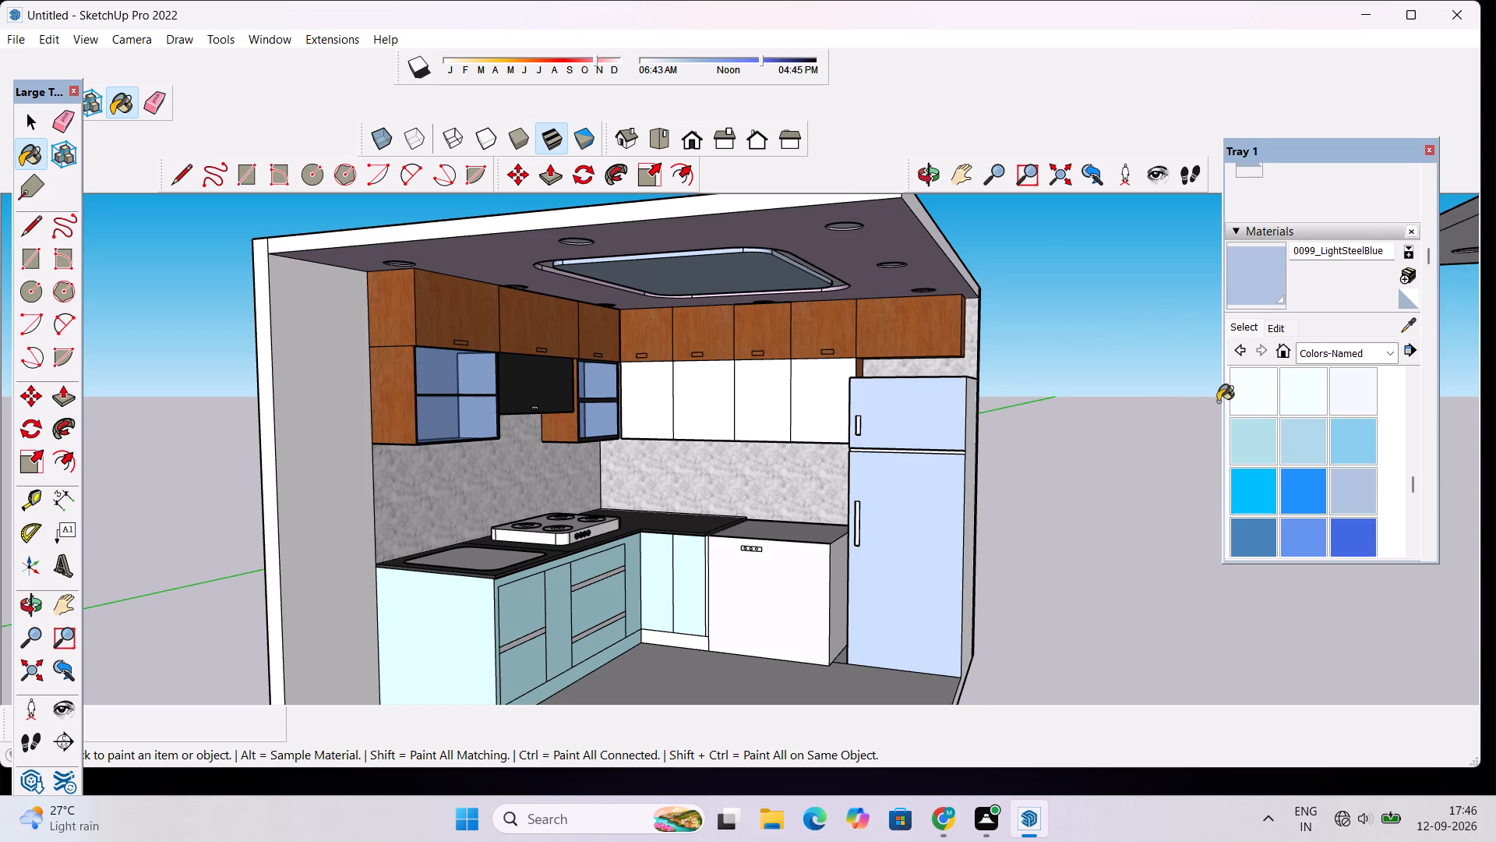
Darken the 0099_LightSteelBlue material to a slate blue-grey by lowering its brightness.
left_click(1281, 334)
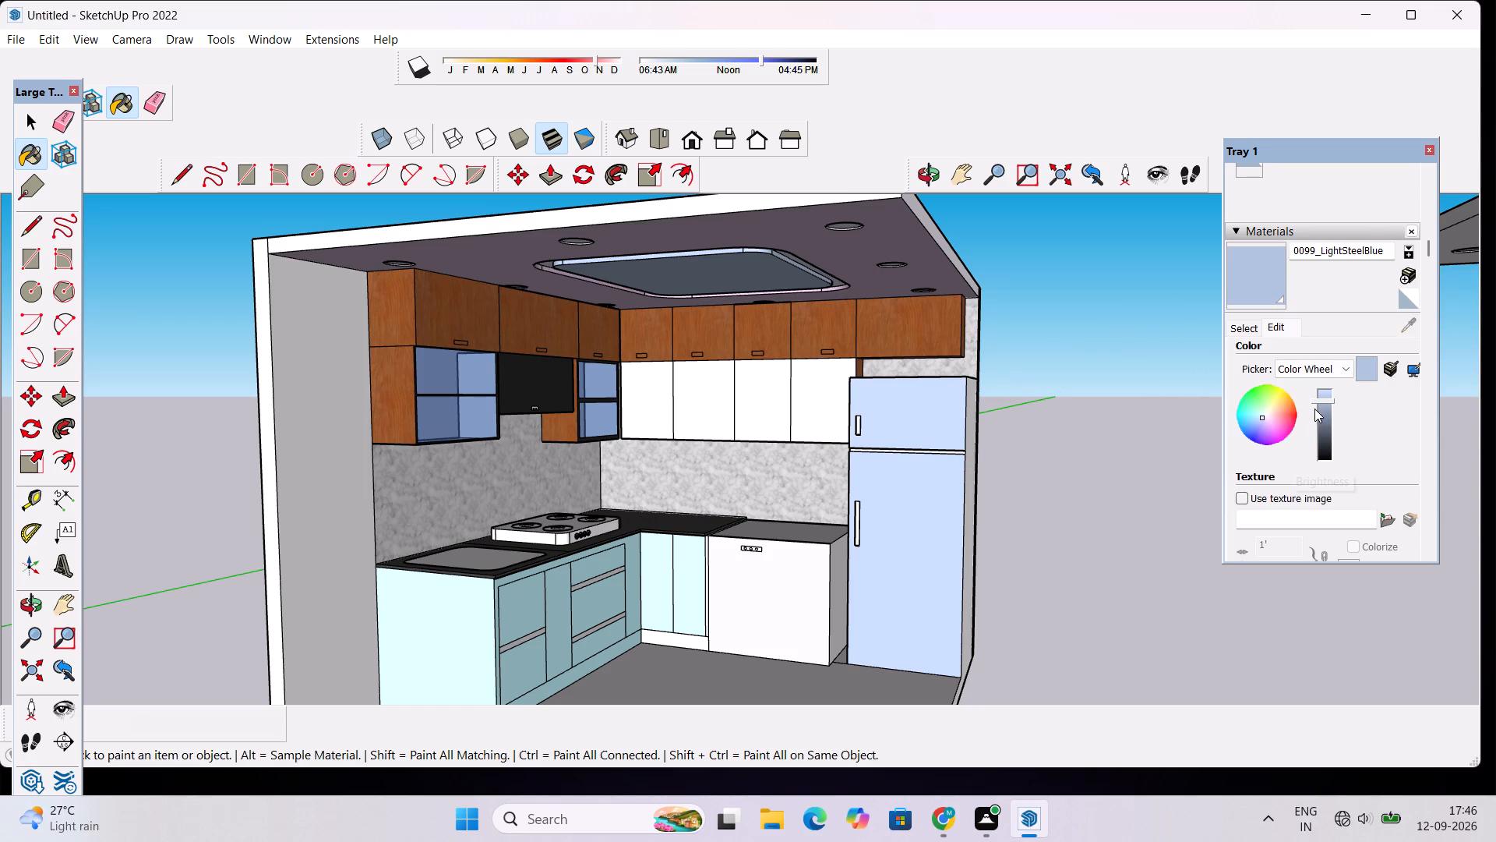
left_click(1322, 409)
left_click(1322, 420)
left_click(1322, 424)
left_click(1322, 424)
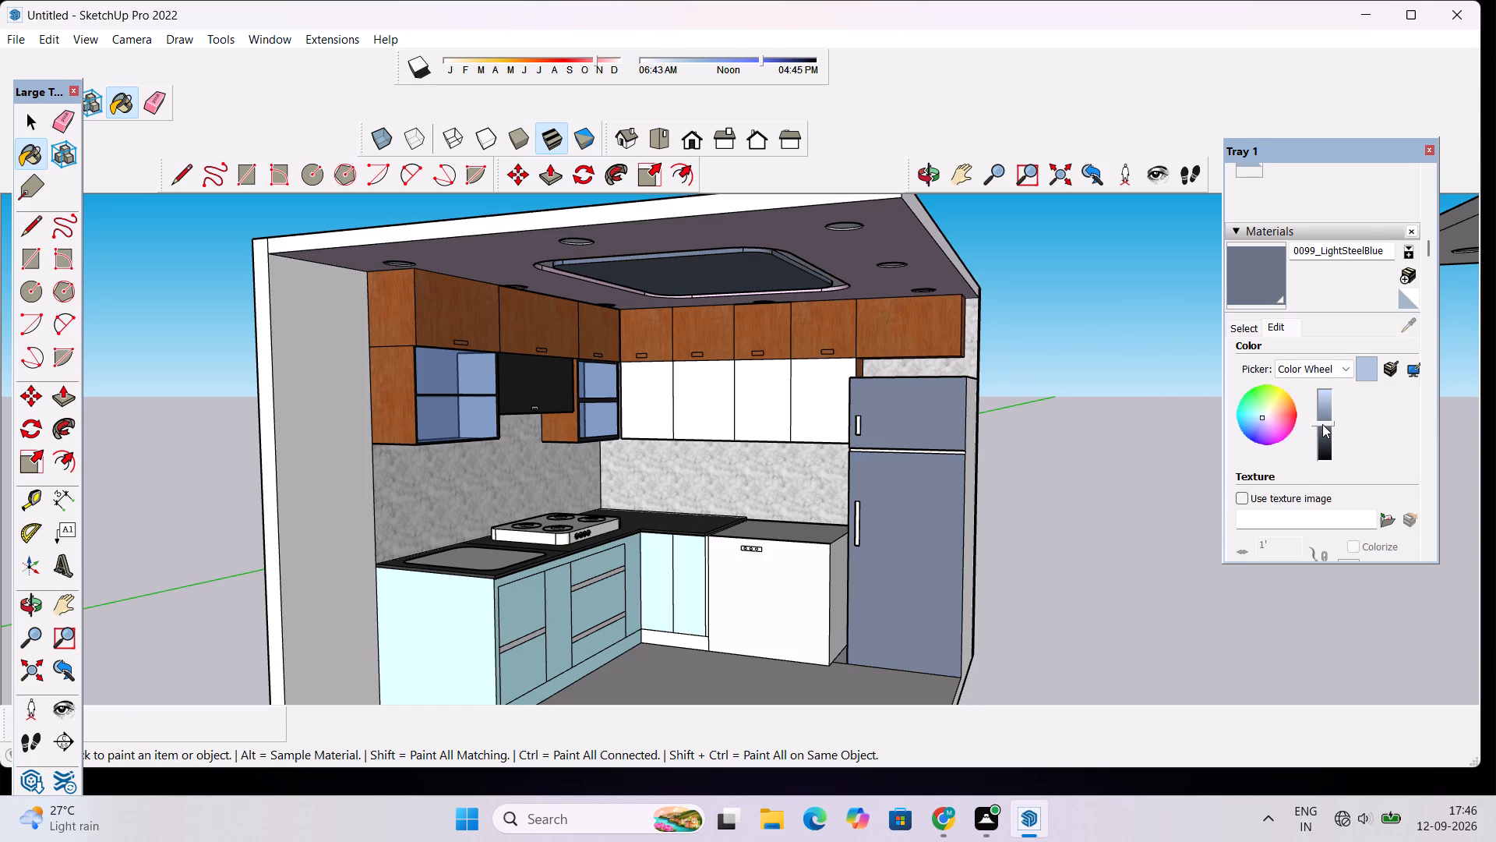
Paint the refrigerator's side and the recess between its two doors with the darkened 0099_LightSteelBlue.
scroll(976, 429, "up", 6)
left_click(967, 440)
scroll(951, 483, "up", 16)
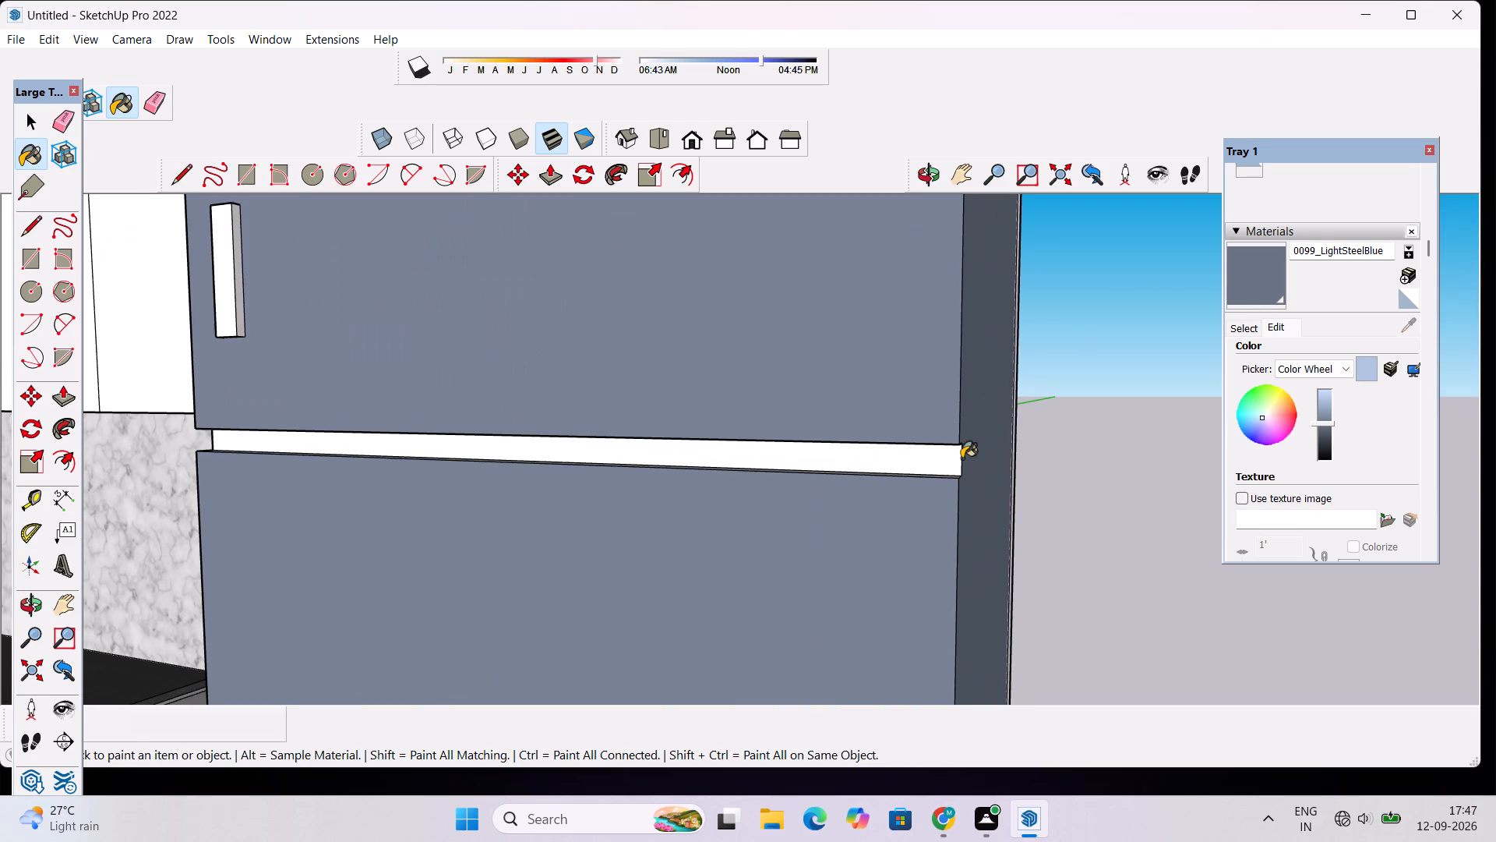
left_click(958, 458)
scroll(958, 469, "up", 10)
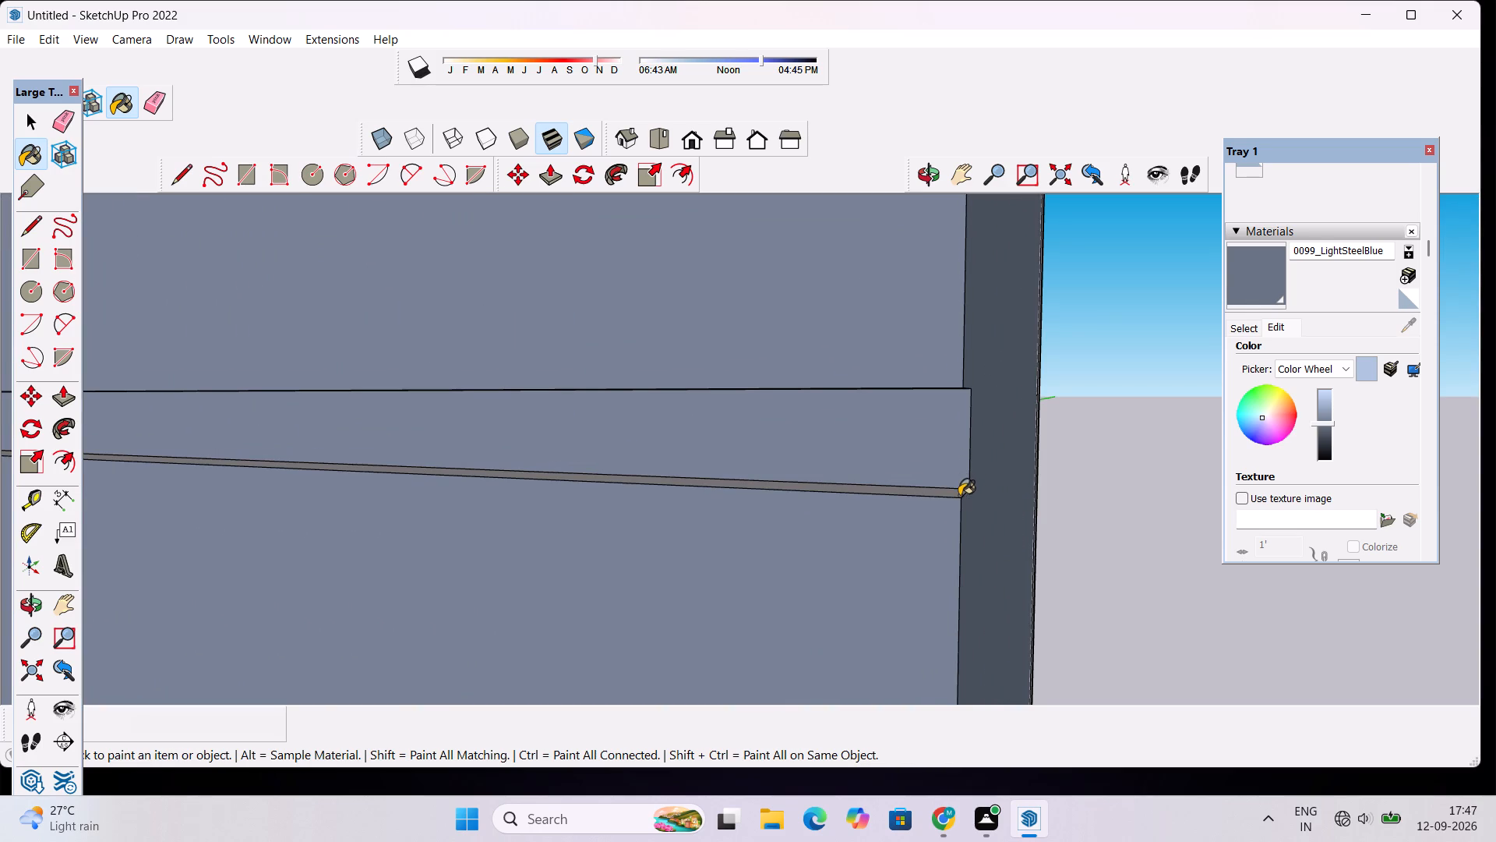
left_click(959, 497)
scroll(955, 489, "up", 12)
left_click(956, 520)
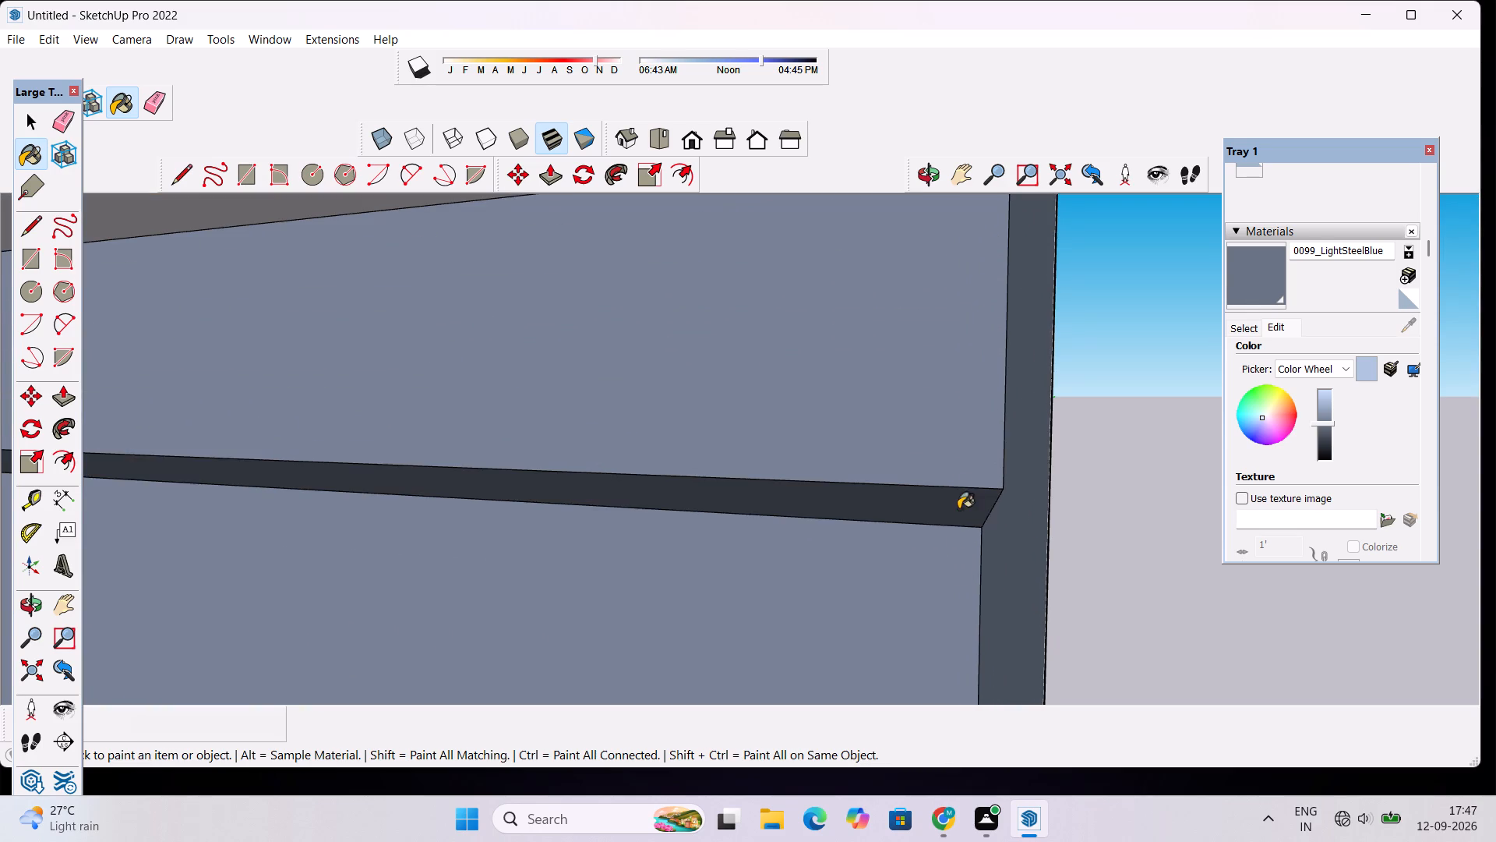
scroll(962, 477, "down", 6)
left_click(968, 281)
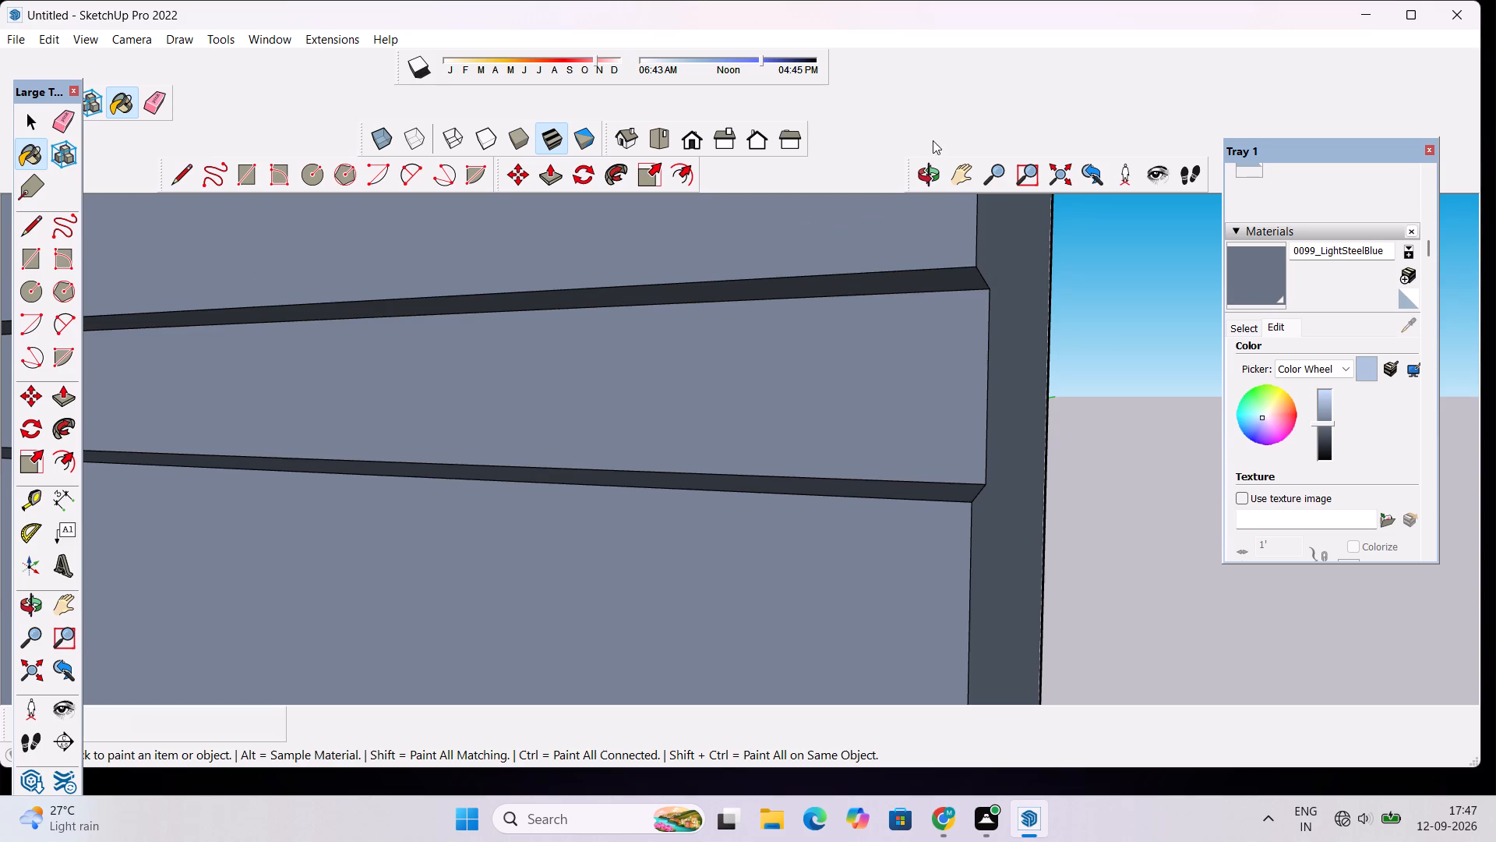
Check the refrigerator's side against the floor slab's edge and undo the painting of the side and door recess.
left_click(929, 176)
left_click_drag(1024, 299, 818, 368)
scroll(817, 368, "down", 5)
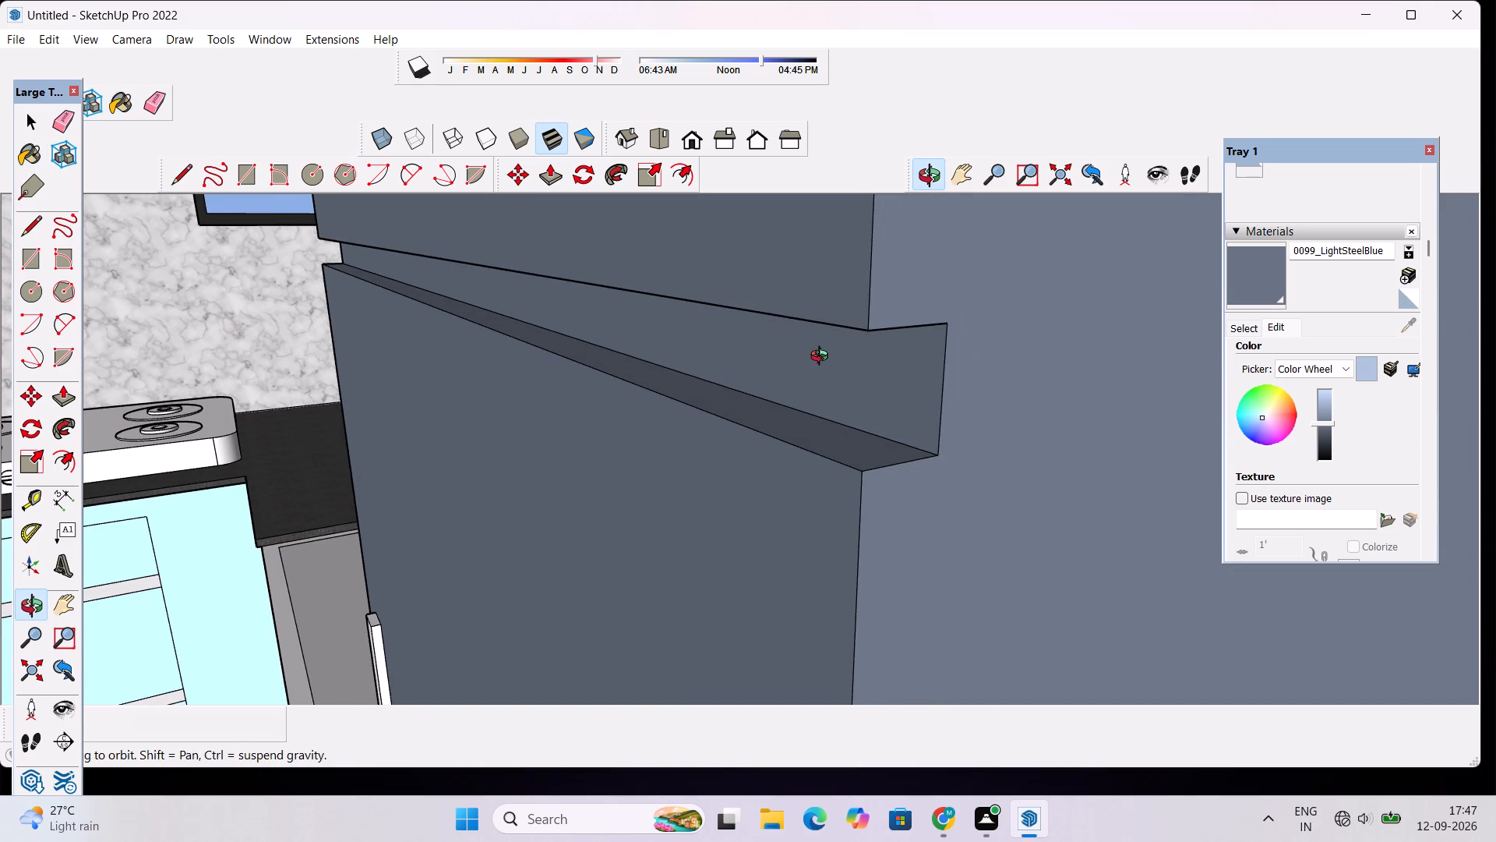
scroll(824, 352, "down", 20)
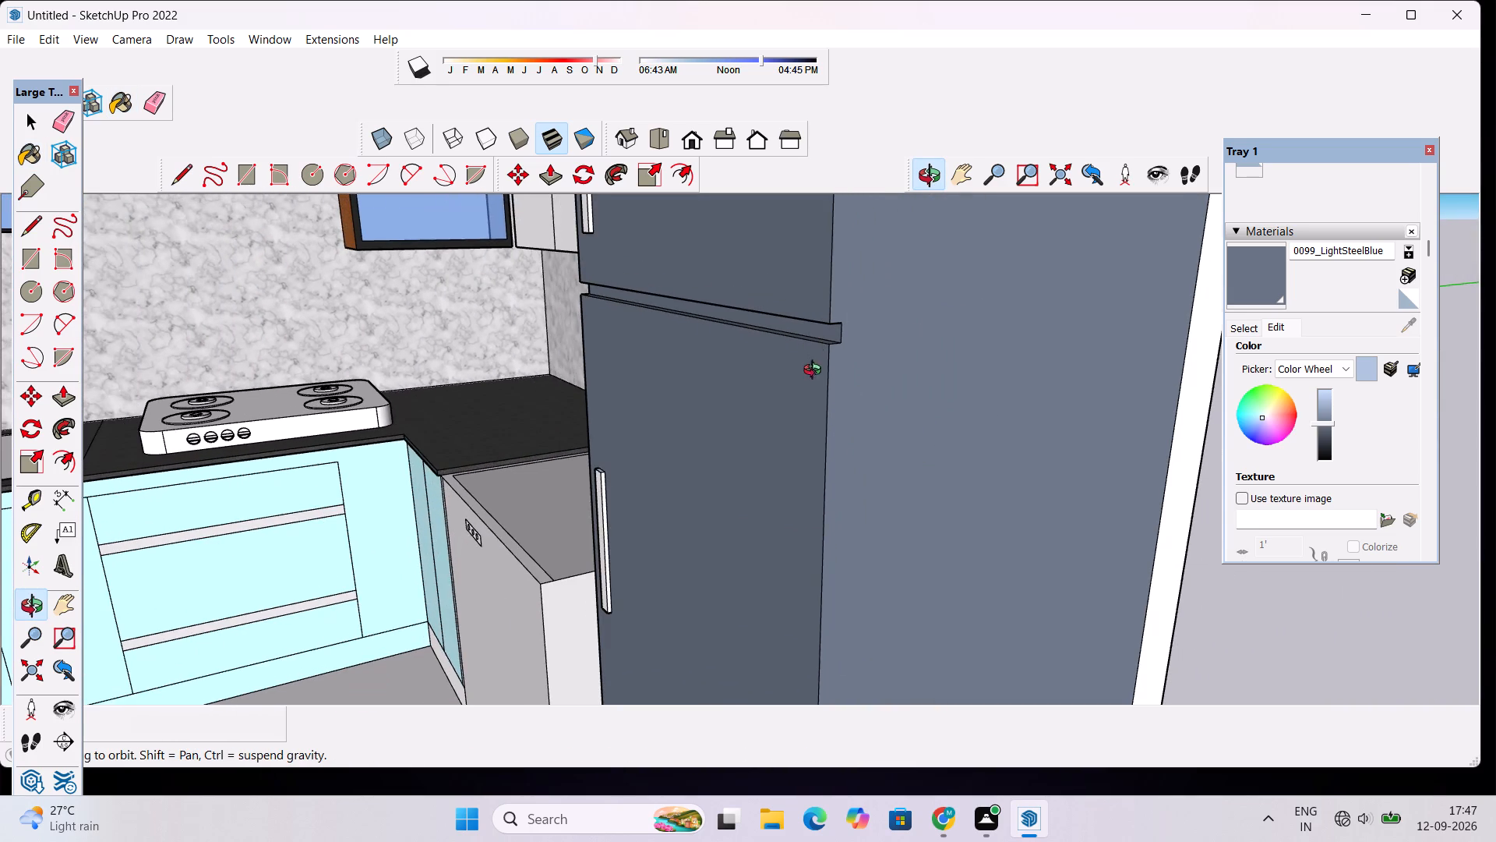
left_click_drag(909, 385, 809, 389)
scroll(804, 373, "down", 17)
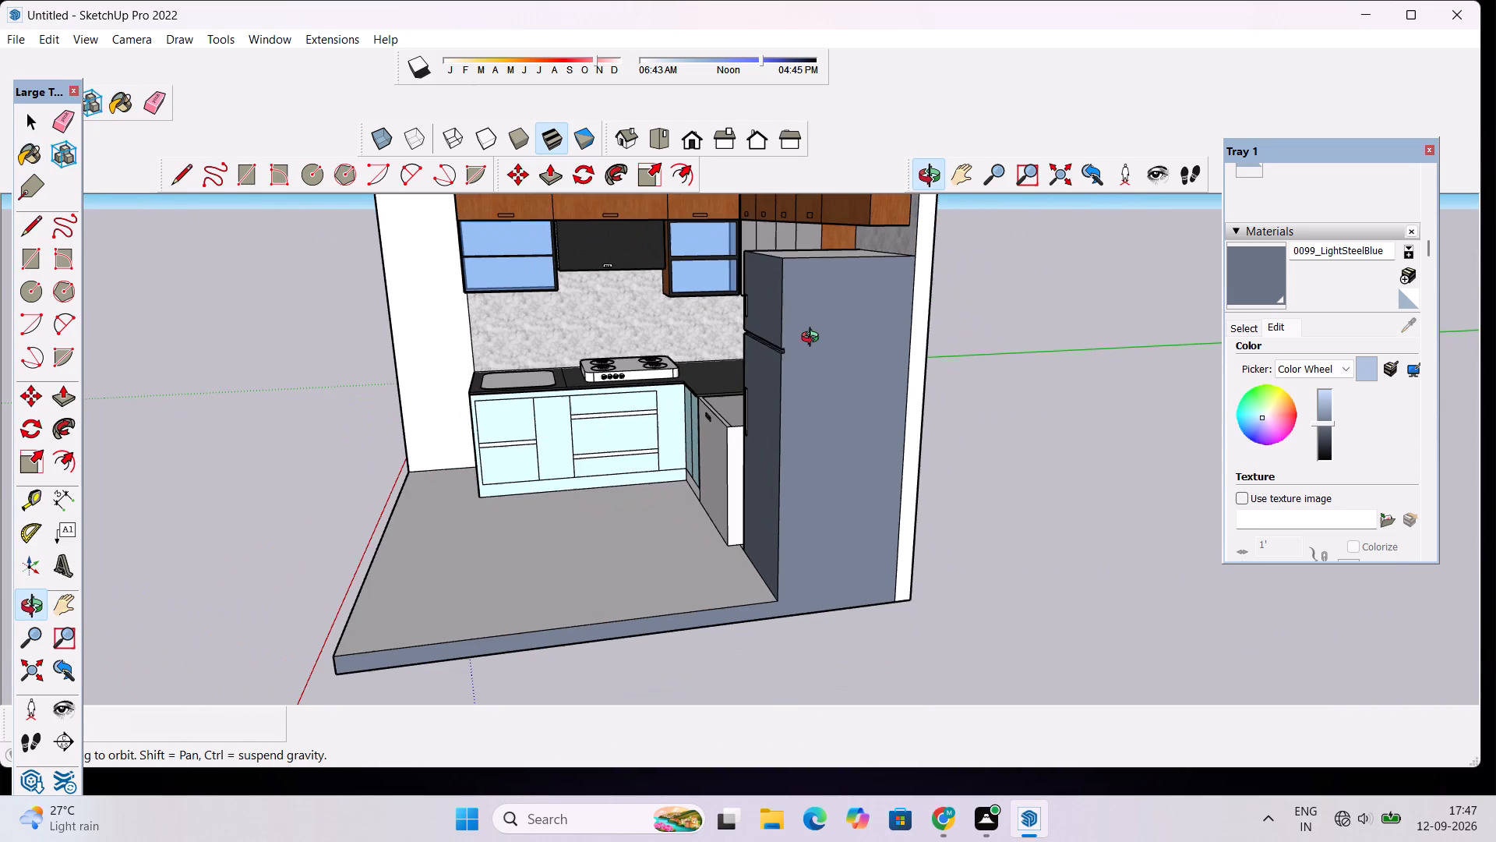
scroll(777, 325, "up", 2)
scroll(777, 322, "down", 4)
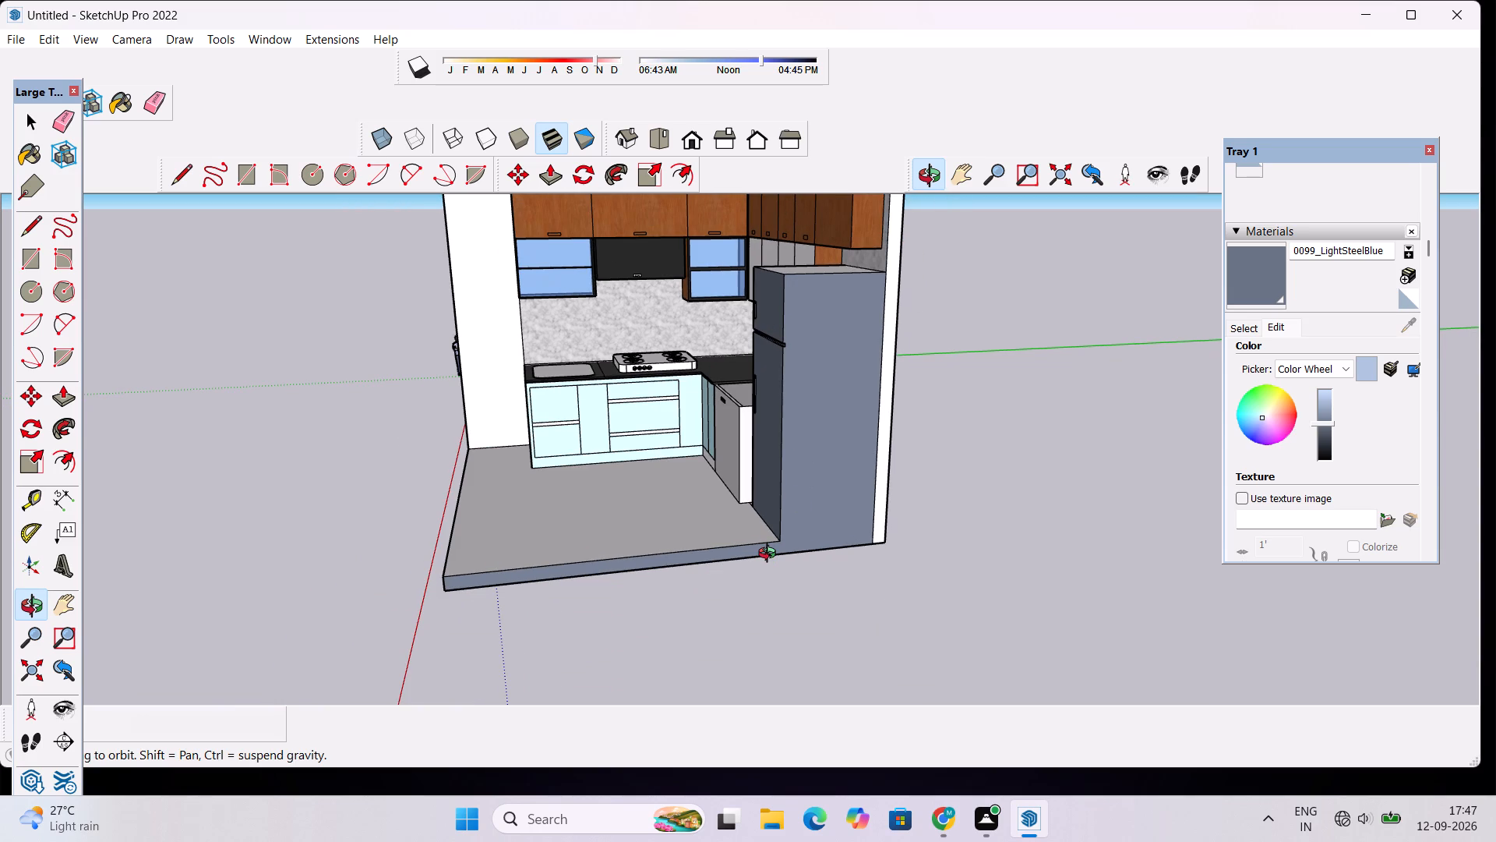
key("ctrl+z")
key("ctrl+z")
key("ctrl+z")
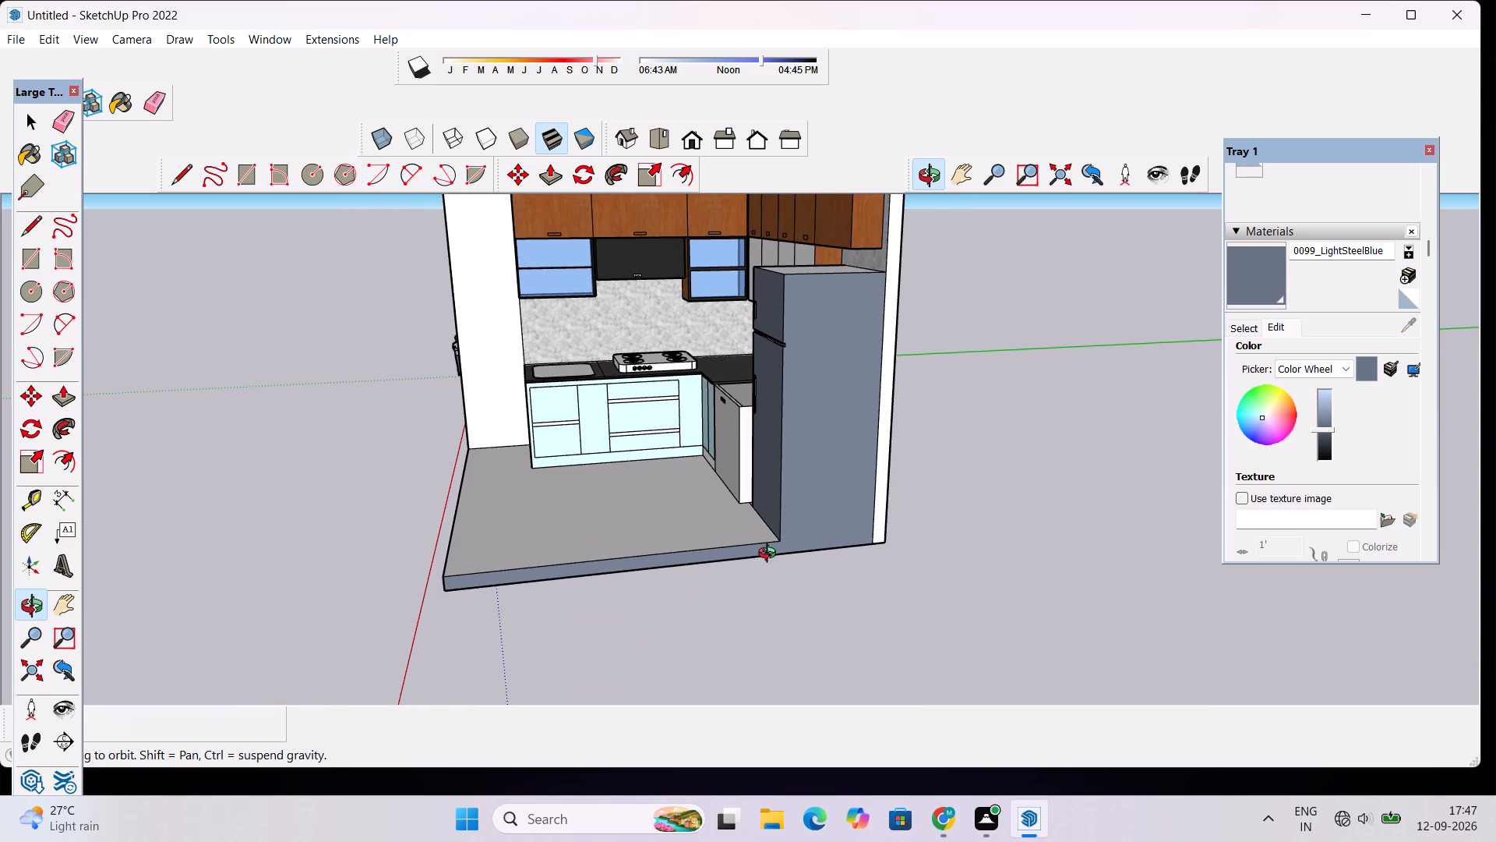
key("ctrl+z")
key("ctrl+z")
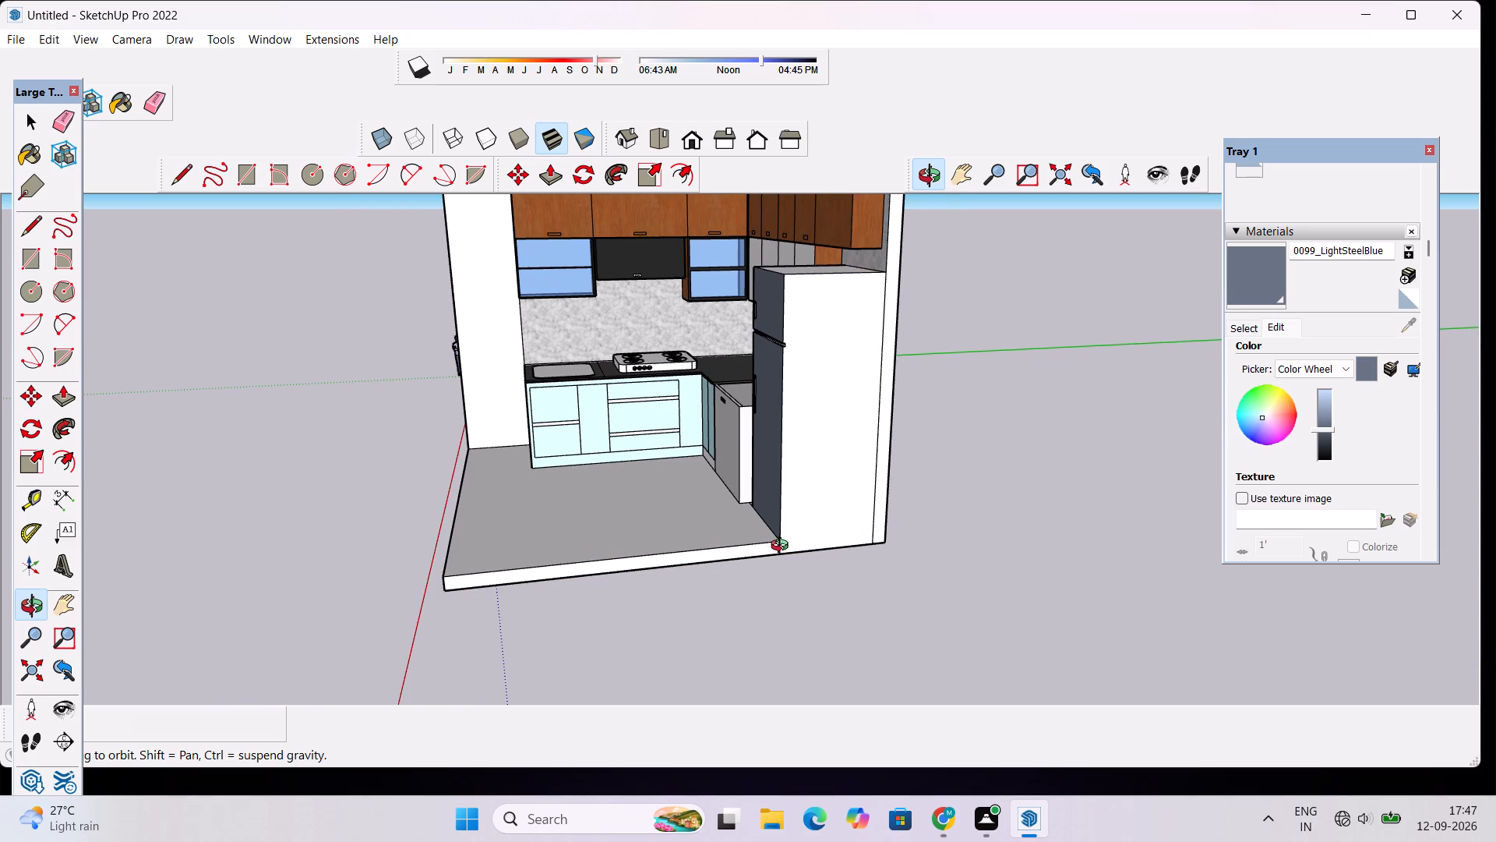
Draw a 1' vertical line from the refrigerator's bottom front corner down to the floor slab's lower edge.
key("l")
scroll(784, 561, "up", 4)
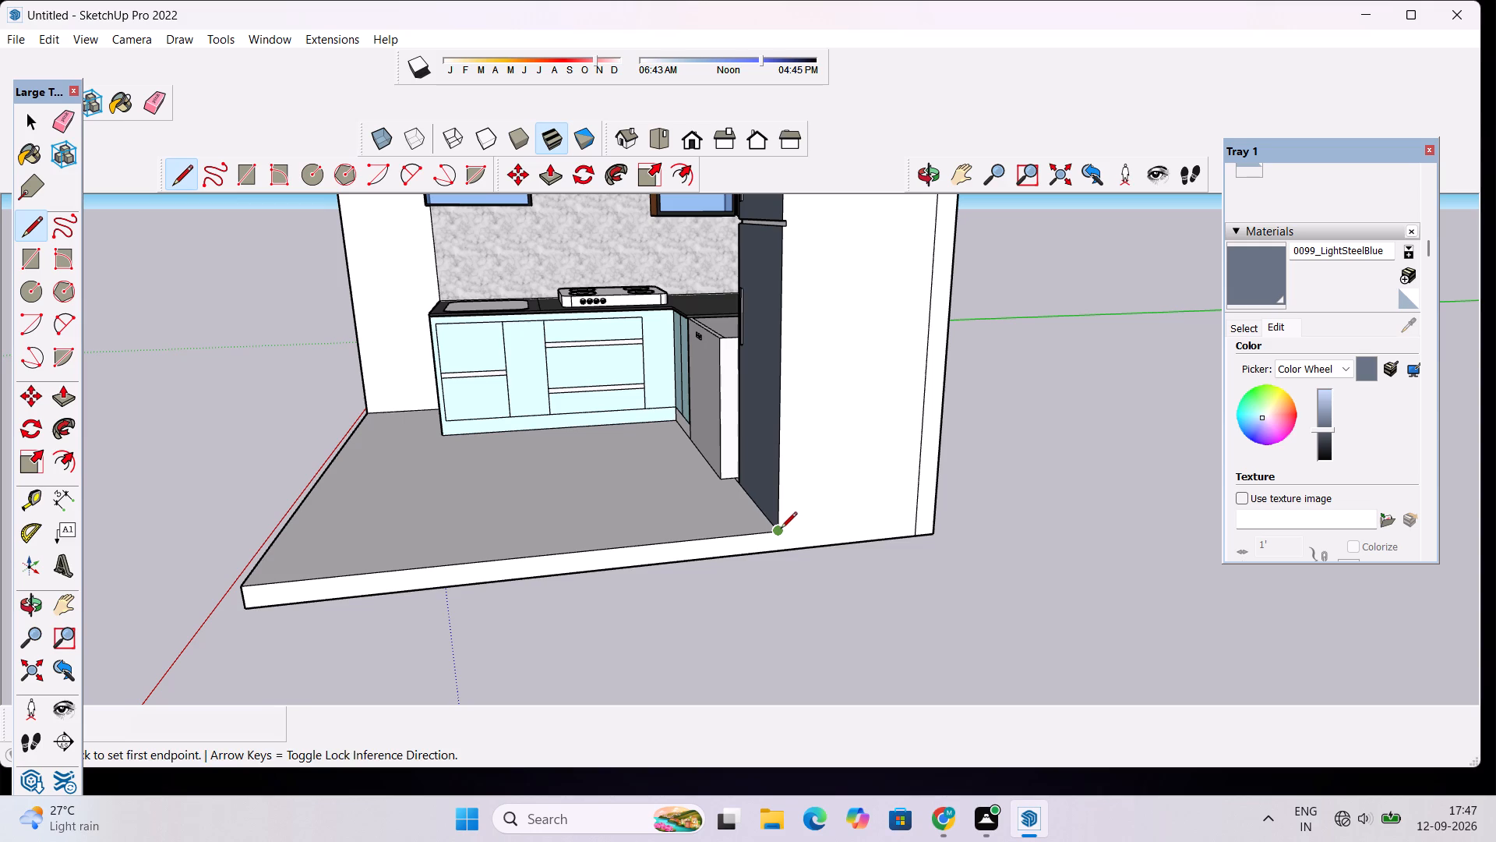
left_click(781, 529)
scroll(782, 551, "up", 6)
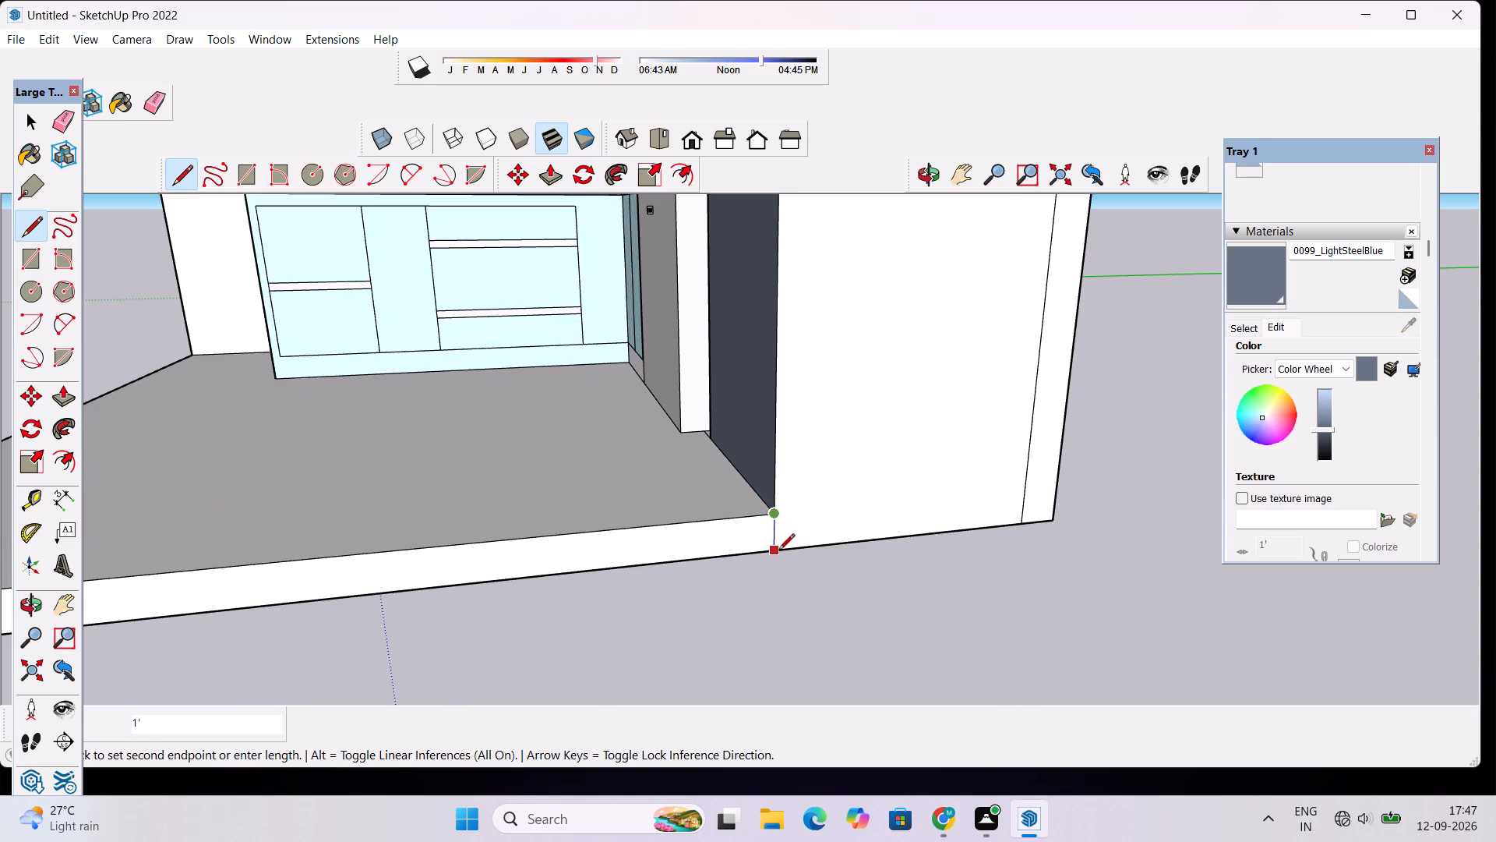
left_click(778, 551)
Draw a horizontal line about 7' 2 1/8" long from the refrigerator's bottom front corner to the wall edge, separating its side from the floor slab.
left_click(776, 518)
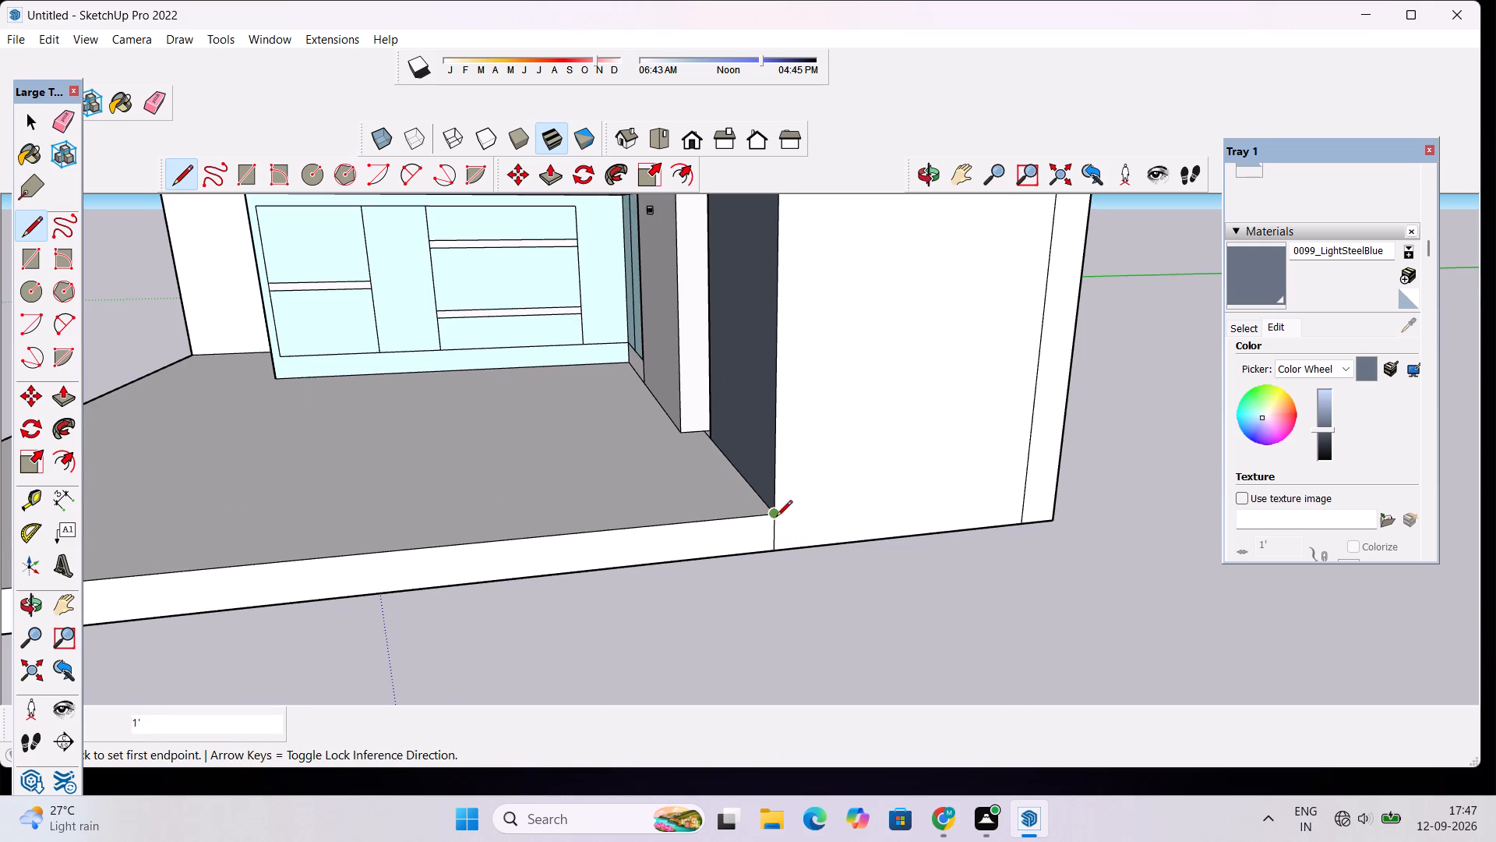
left_click(1025, 490)
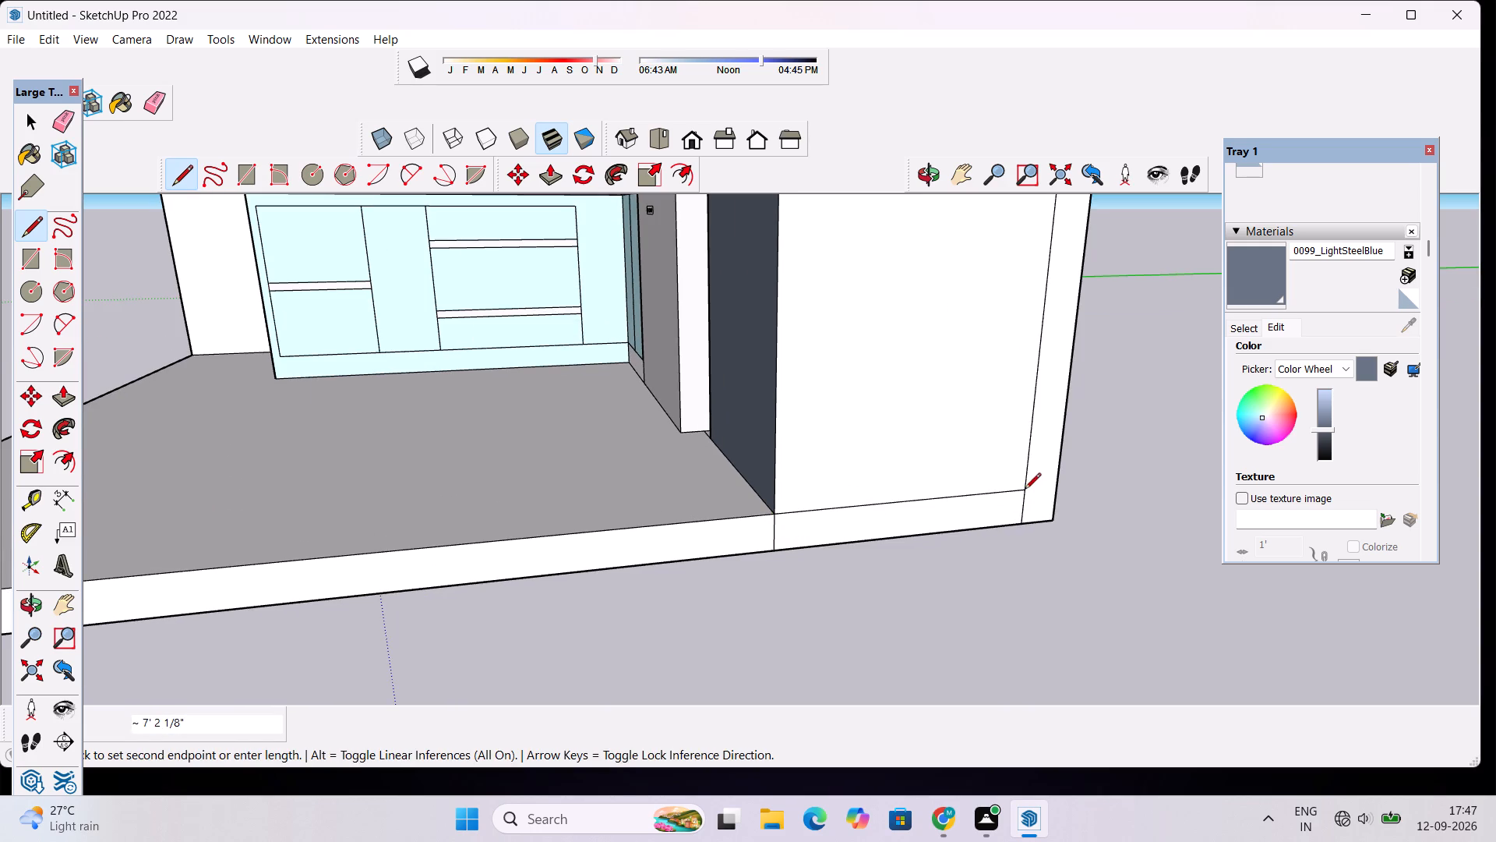
right_click(1025, 490)
key("space")
key("e")
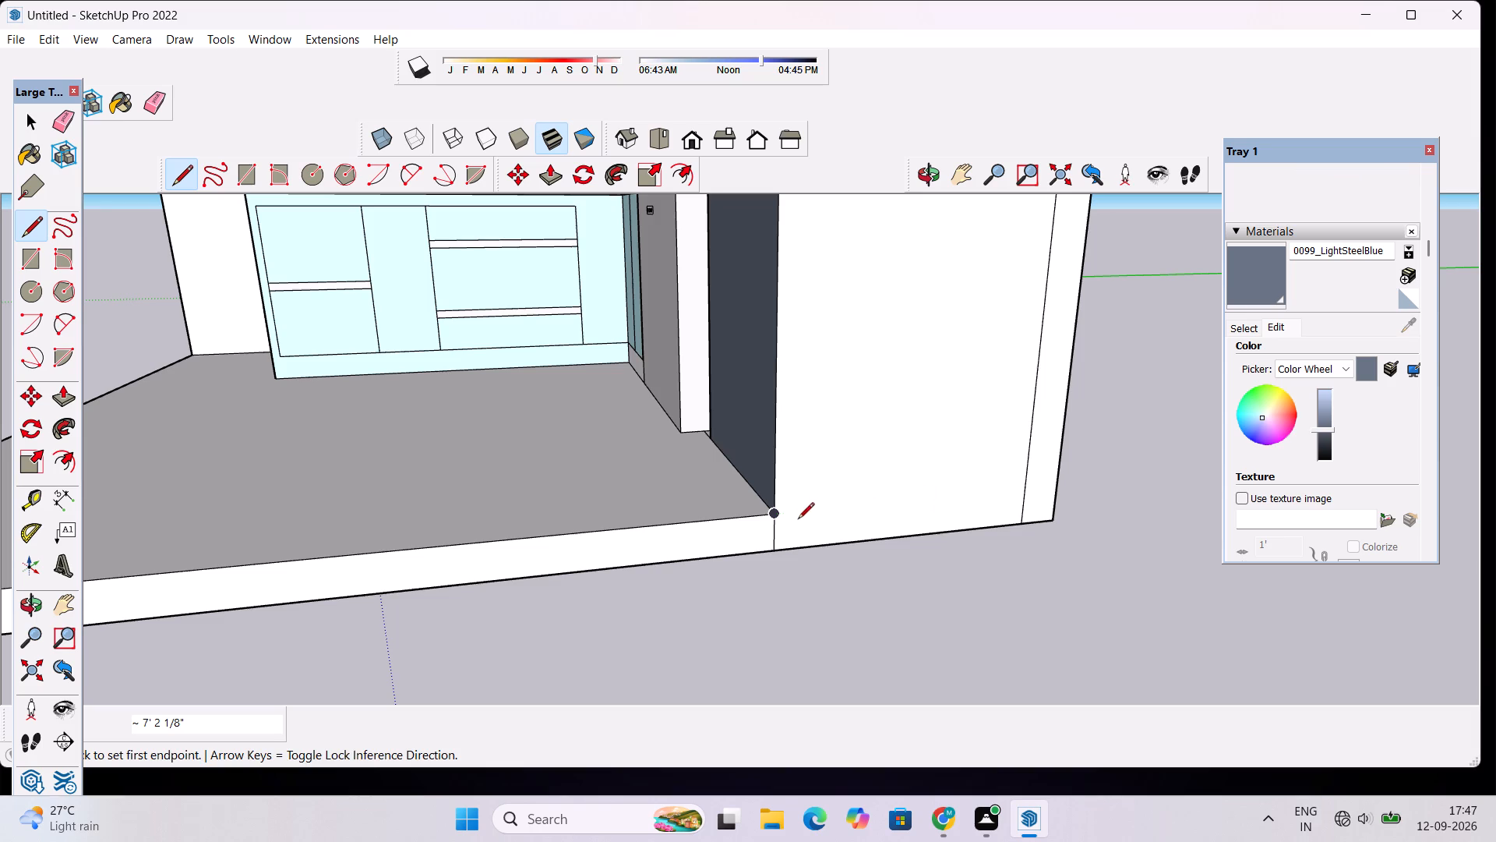
key("l")
left_click(774, 516)
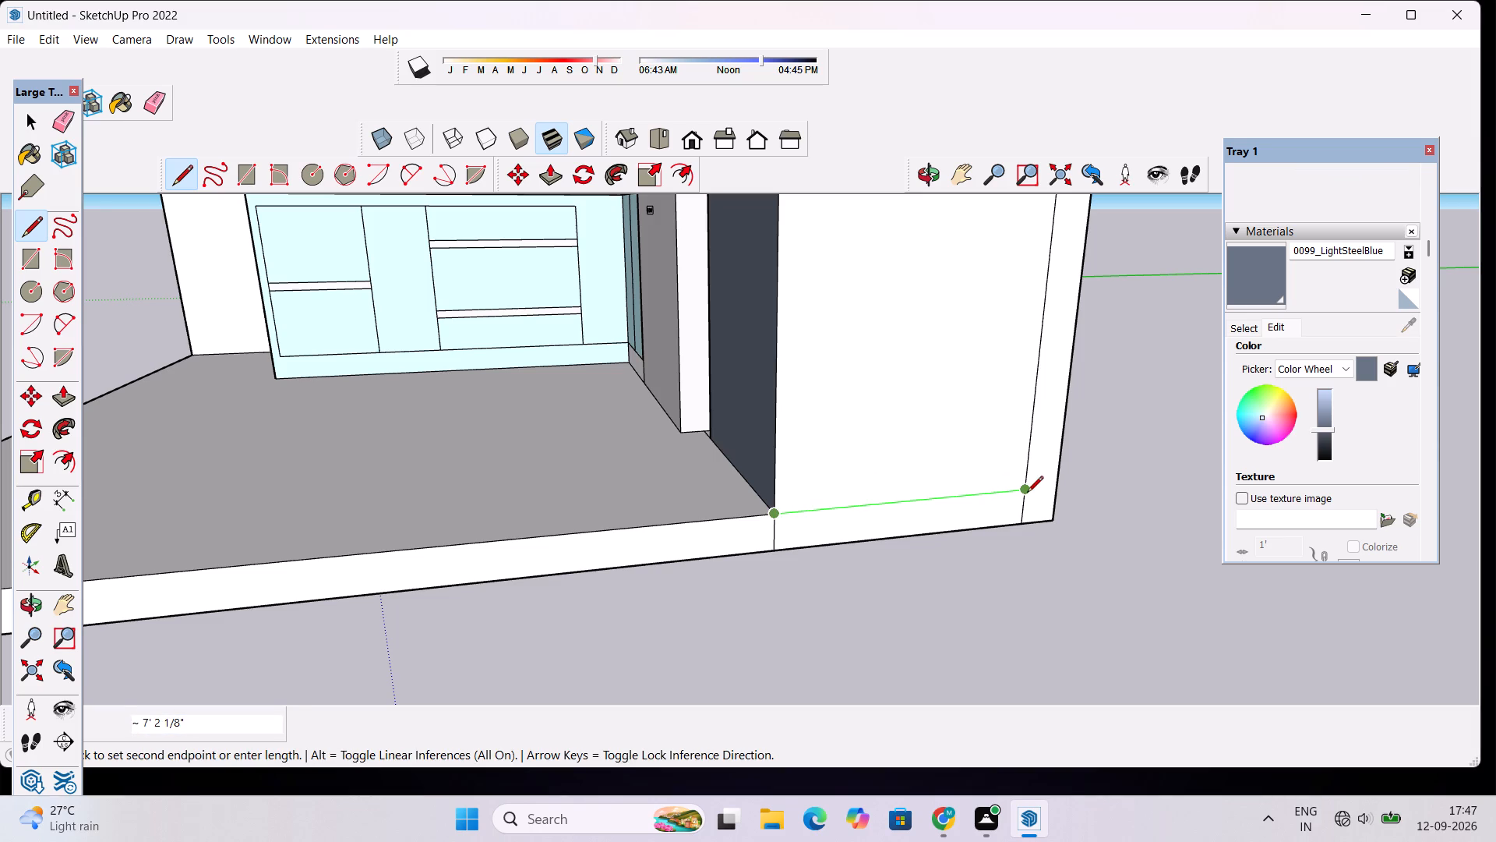
left_click(1027, 490)
key("space")
Erase the short vertical line running from the refrigerator's bottom front corner down the floor slab's edge.
type("e")
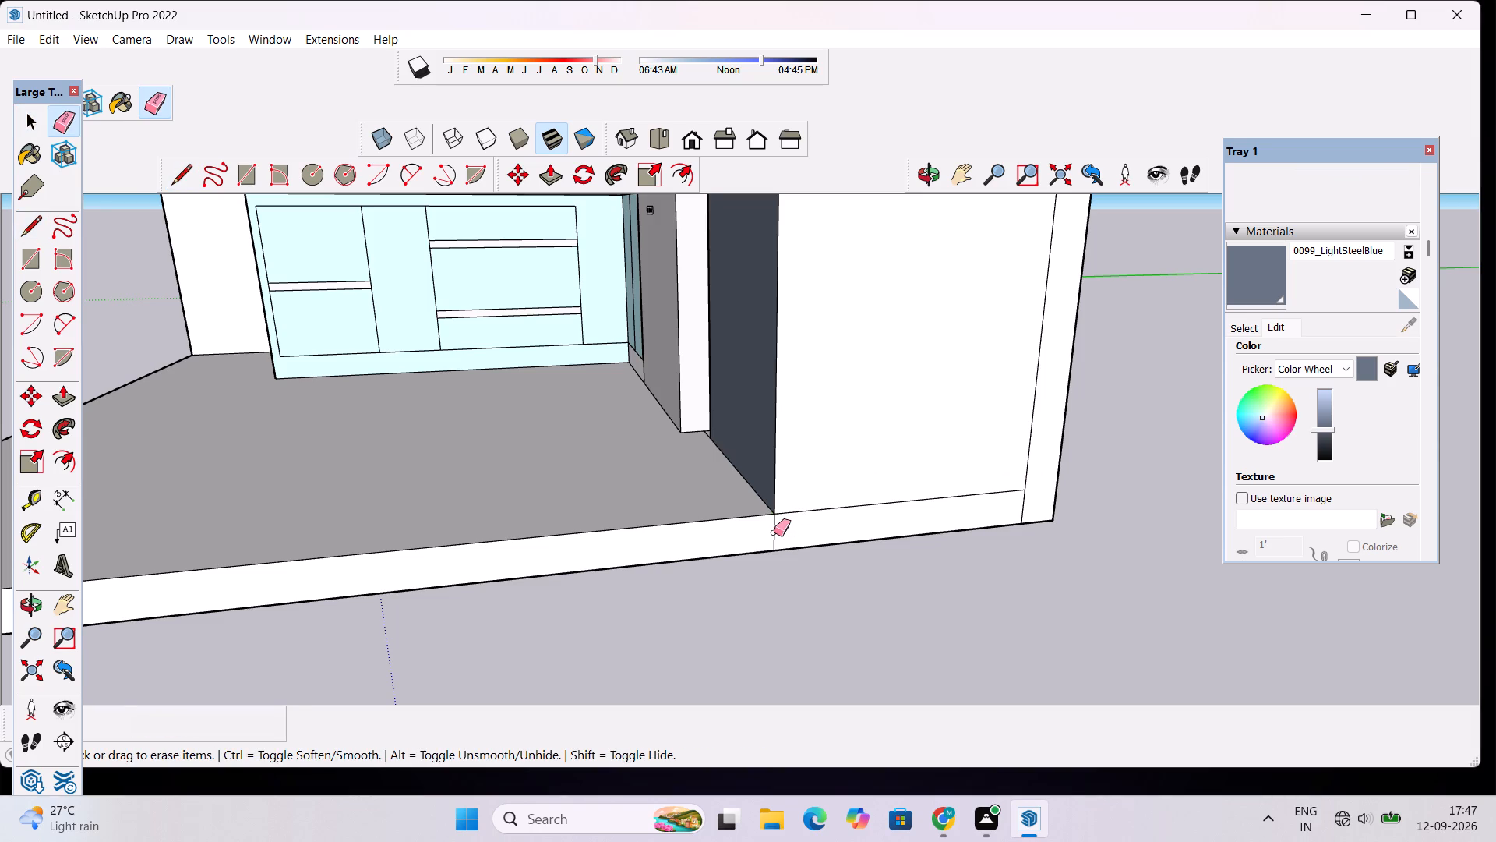
left_click(774, 532)
Paint the refrigerator's outer side face with the darkened 0099_LightSteelBlue.
scroll(774, 532, "down", 6)
scroll(905, 554, "down", 4)
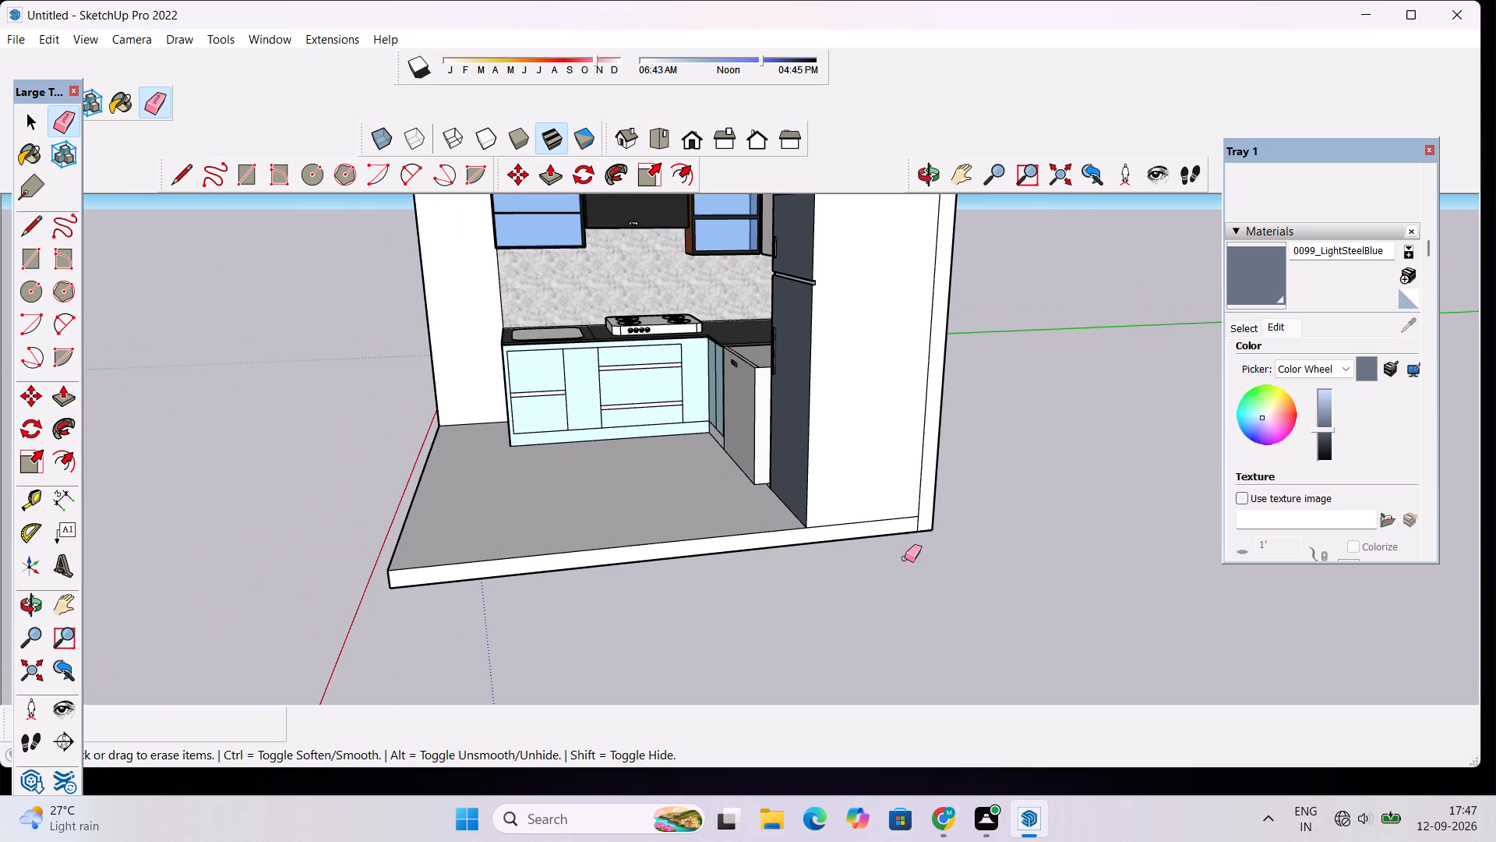
left_click(1251, 275)
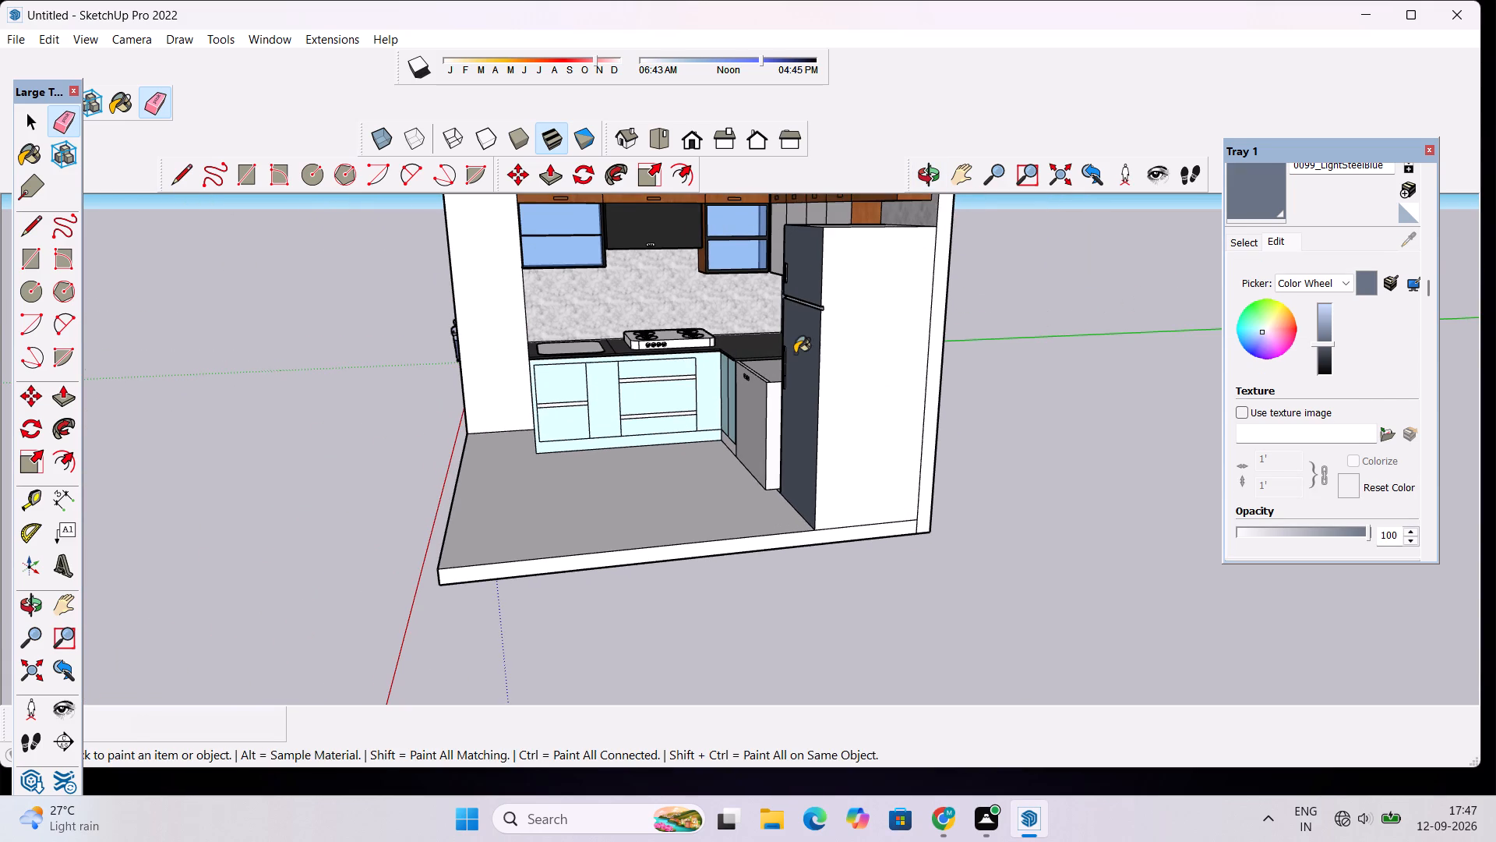
left_click(854, 318)
Paint the back, lower and upper faces of the recess between the refrigerator's two doors with 0099_LightSteelBlue.
scroll(767, 268, "up", 10)
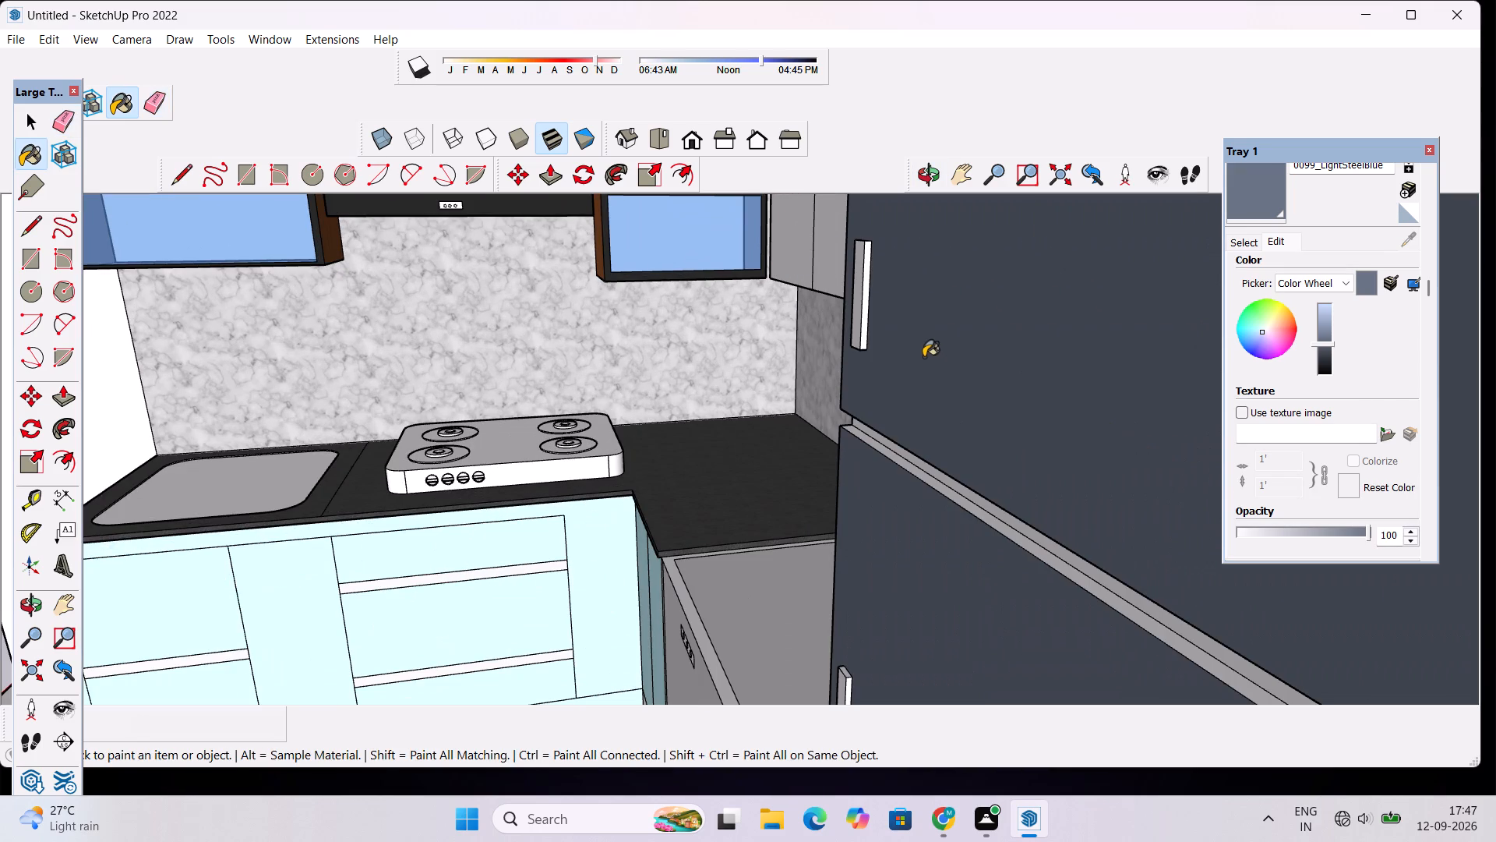
scroll(886, 281, "down", 4)
scroll(952, 349, "down", 7)
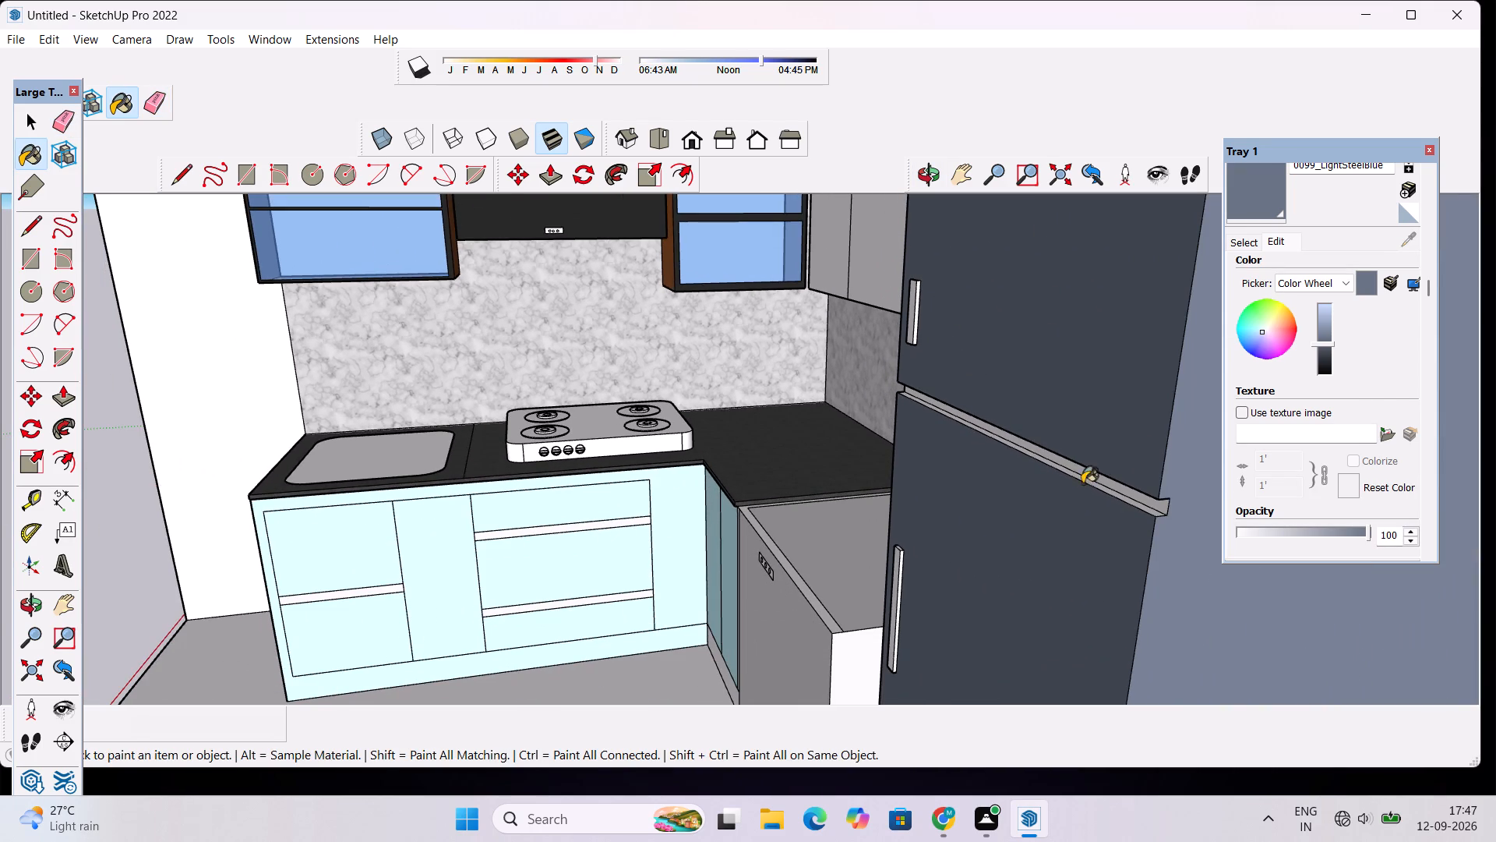
scroll(1134, 491, "up", 14)
left_click(1128, 469)
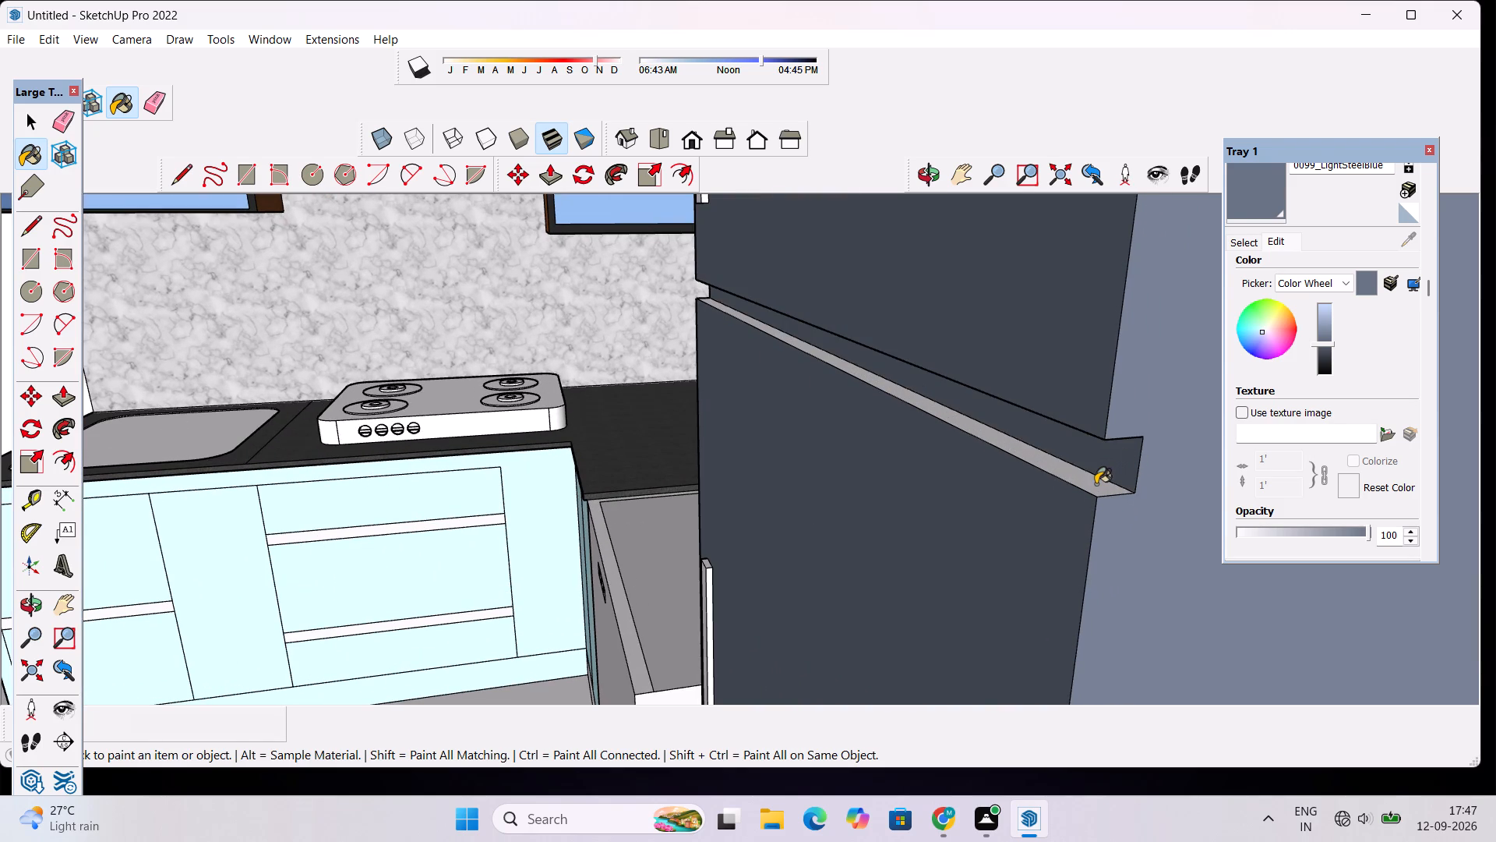
left_click(1096, 484)
left_click(929, 173)
left_click_drag(896, 349, 923, 307)
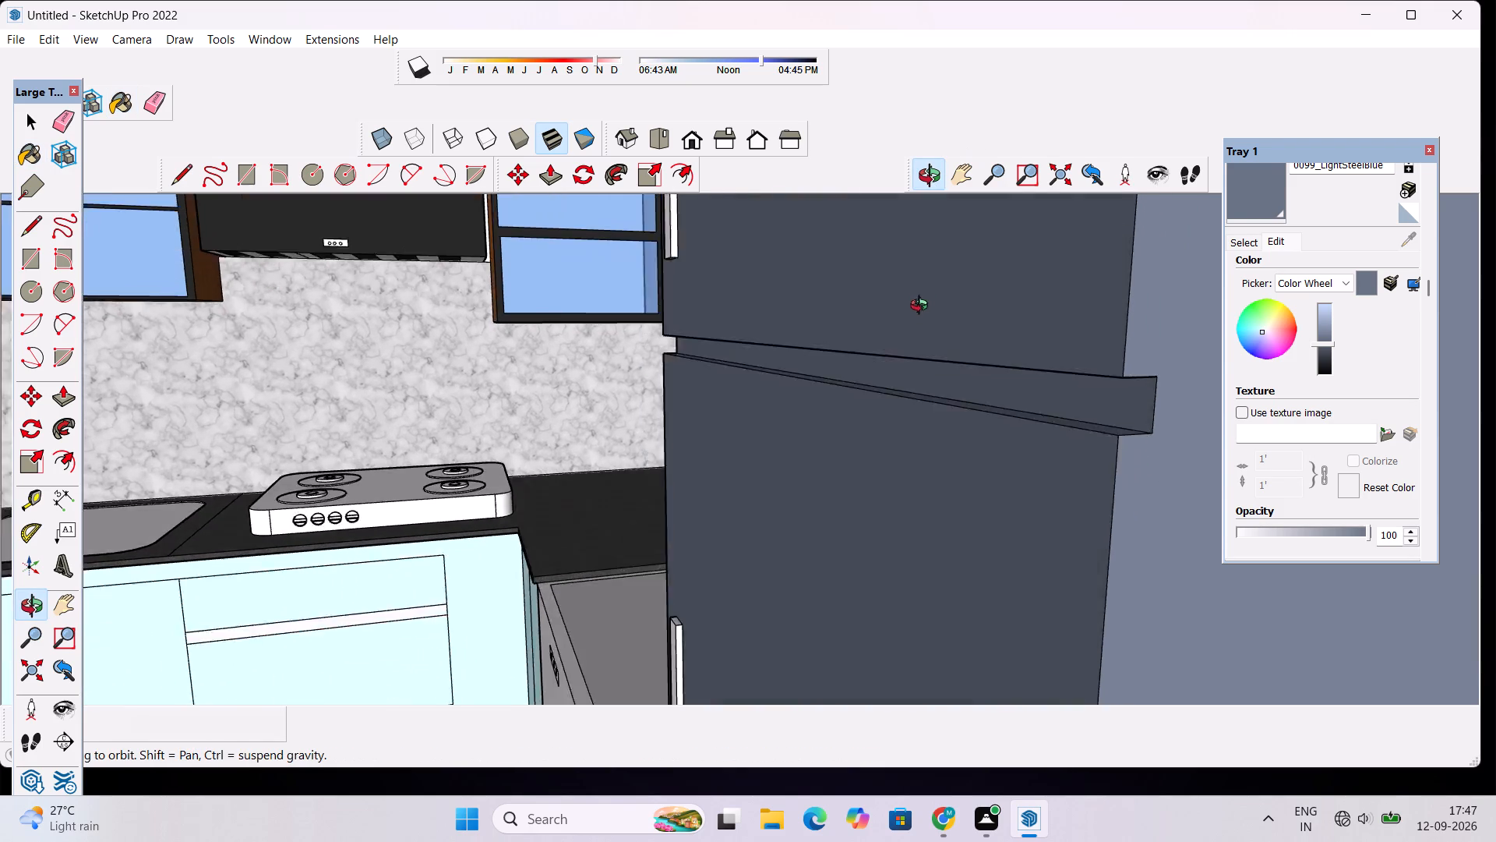
left_click_drag(923, 307, 1031, 179)
left_click(1254, 203)
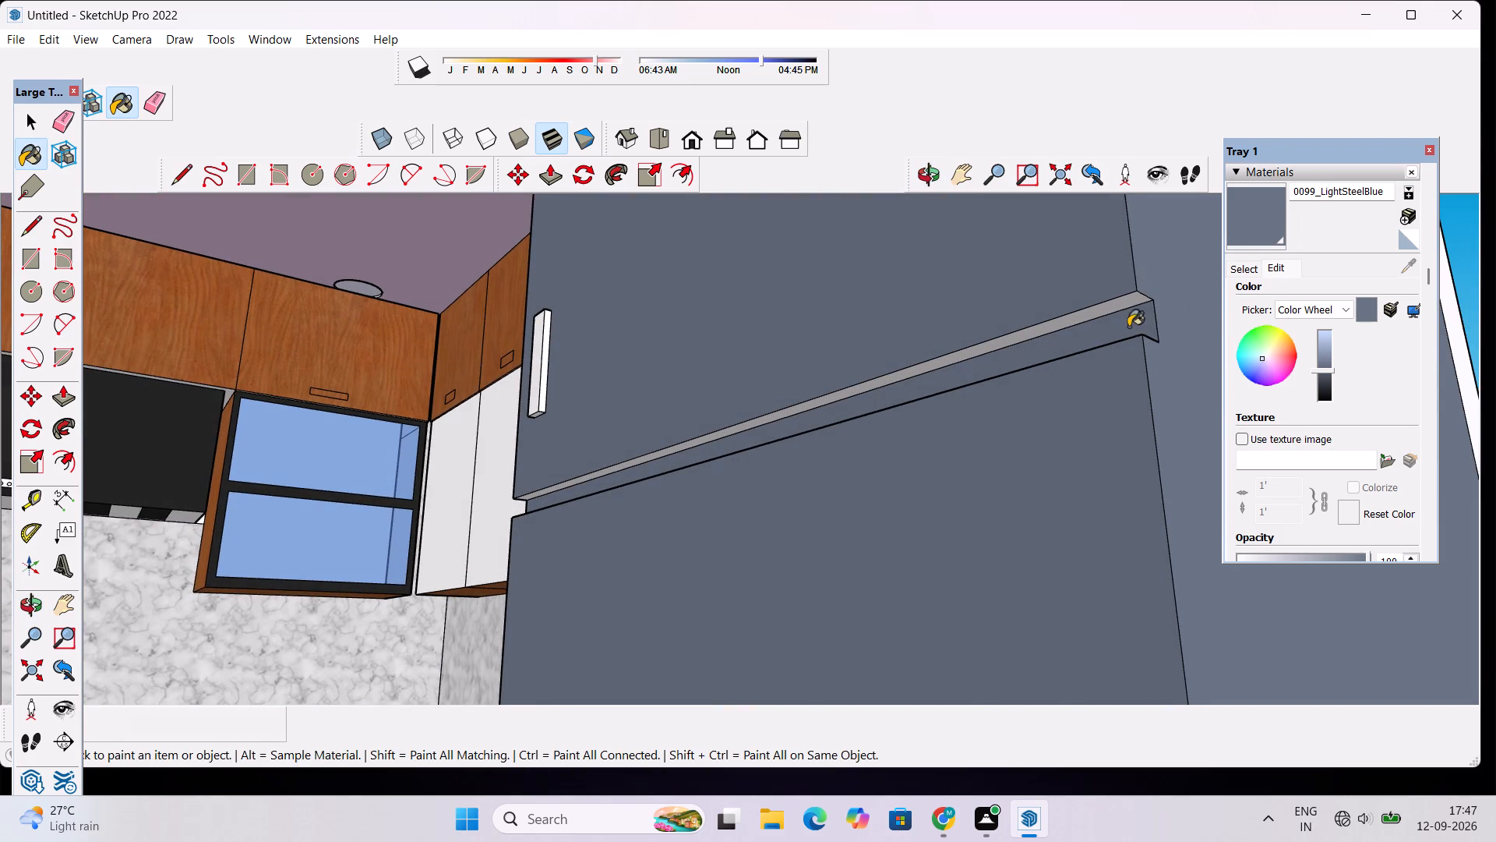
scroll(1128, 322, "up", 5)
left_click(1127, 291)
scroll(1126, 290, "down", 6)
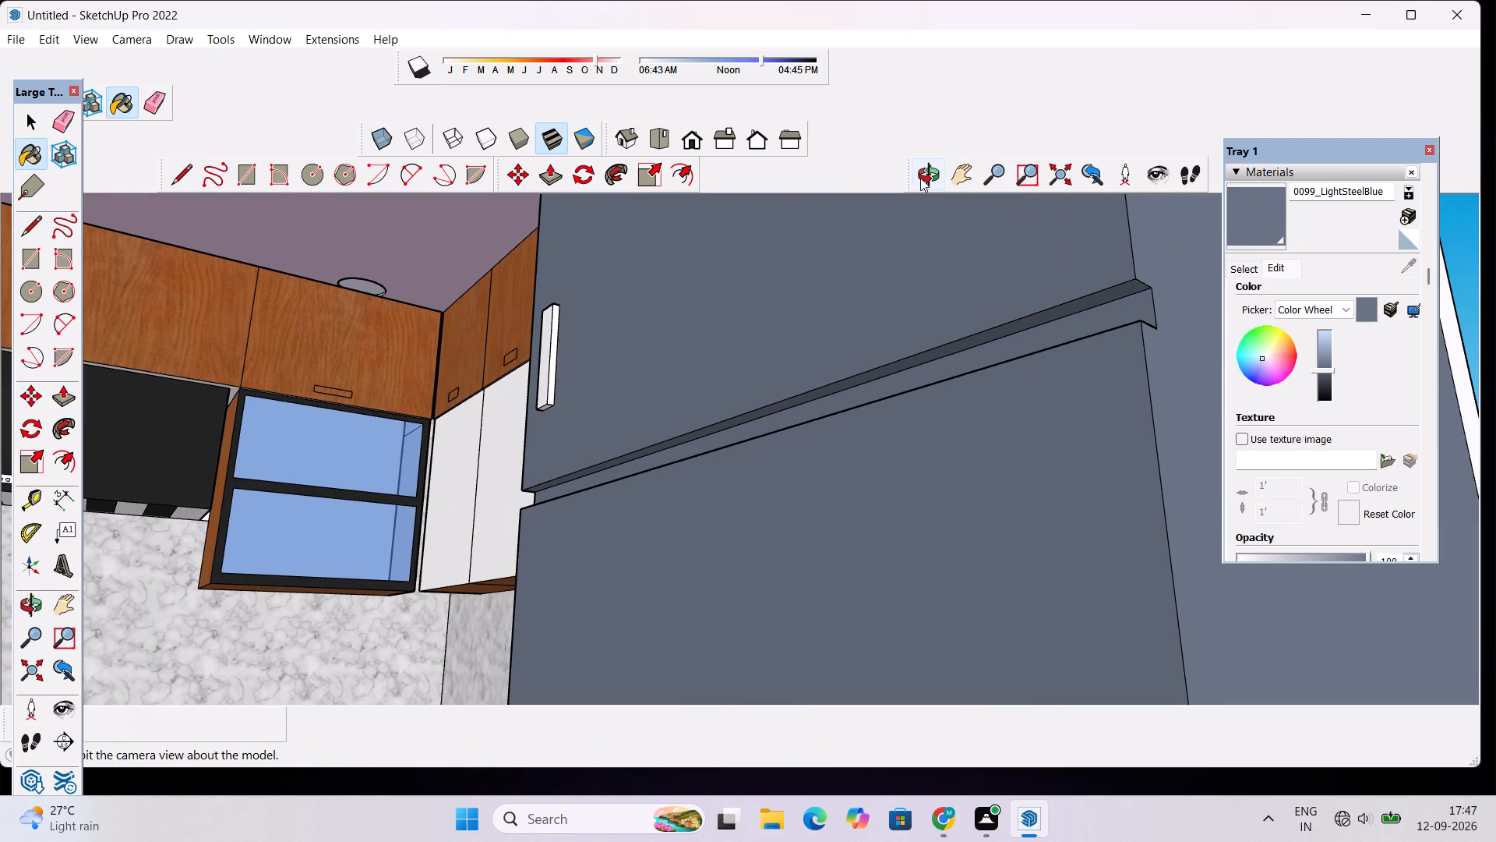
Paint the refrigerator's inner side face, towards the countertop, with 0099_LightSteelBlue.
left_click(920, 178)
left_click_drag(794, 262, 1087, 293)
scroll(1039, 312, "down", 10)
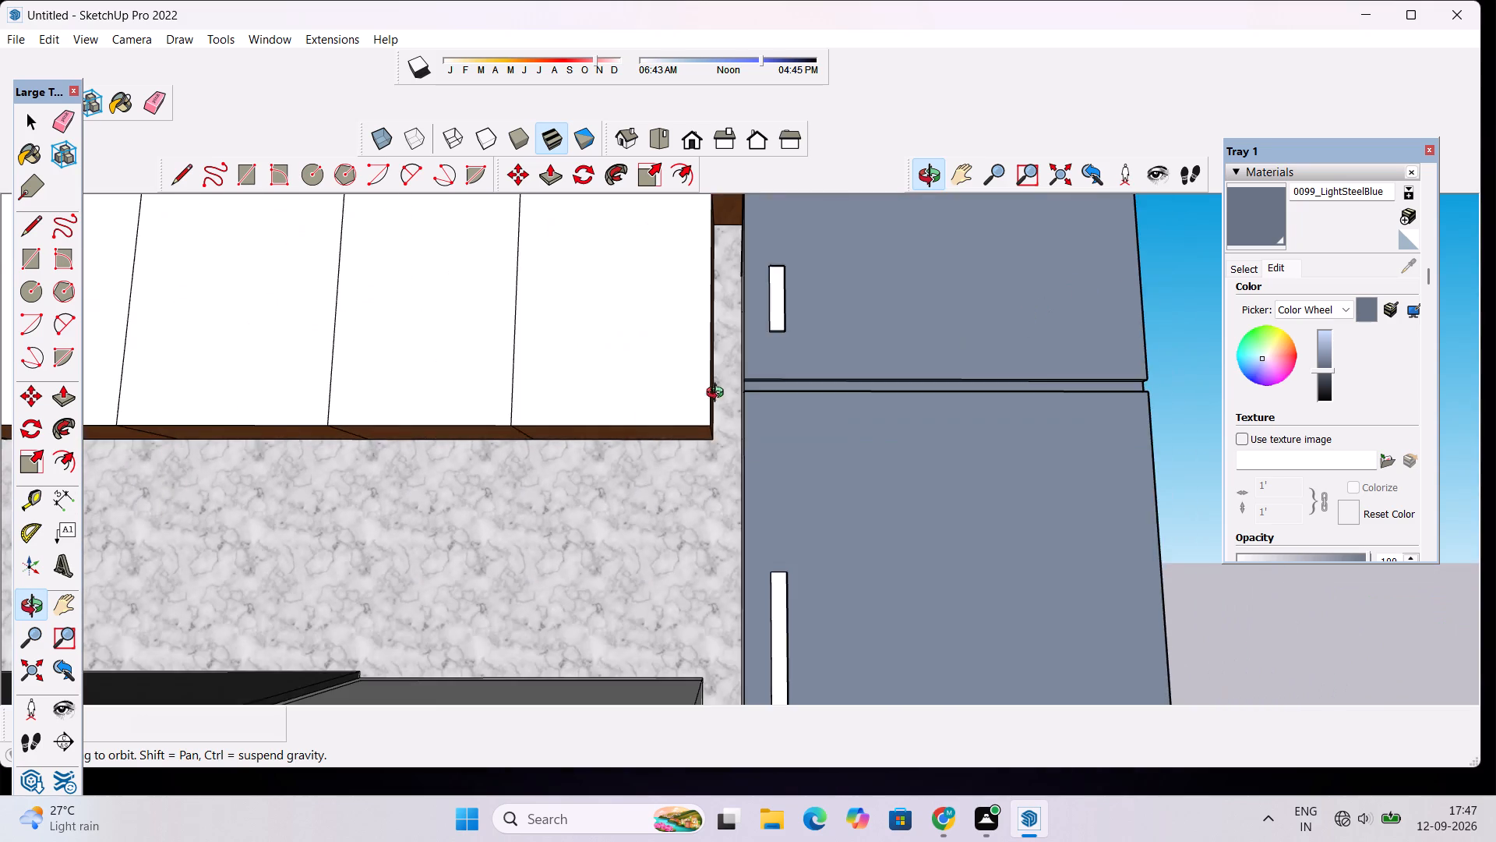
left_click_drag(718, 394, 891, 472)
left_click(1270, 225)
left_click(782, 282)
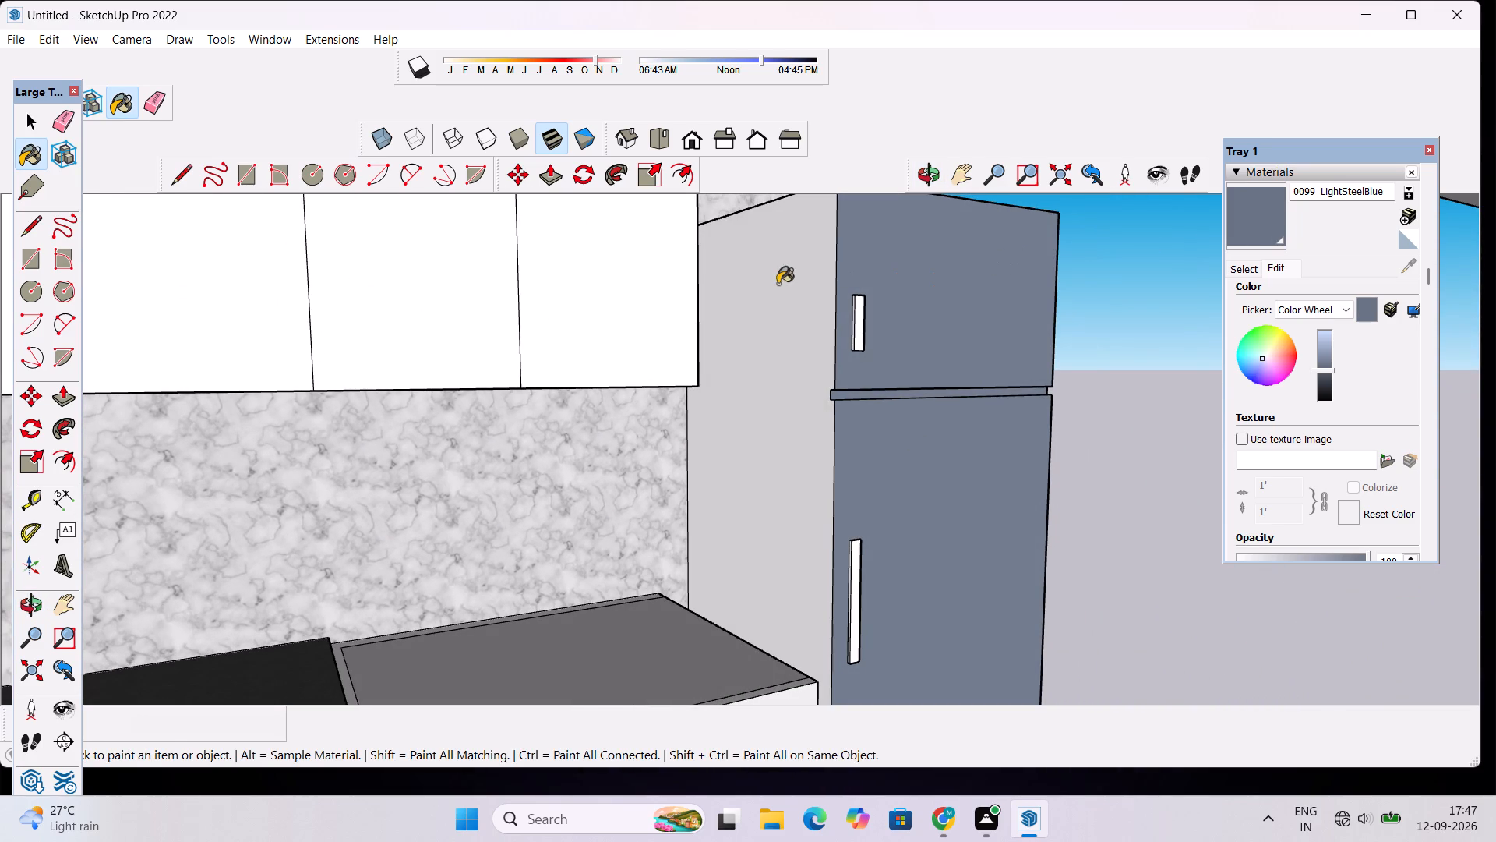
Paint the refrigerator's top face with 0099_LightSteelBlue.
left_click(929, 175)
left_click_drag(988, 285, 743, 304)
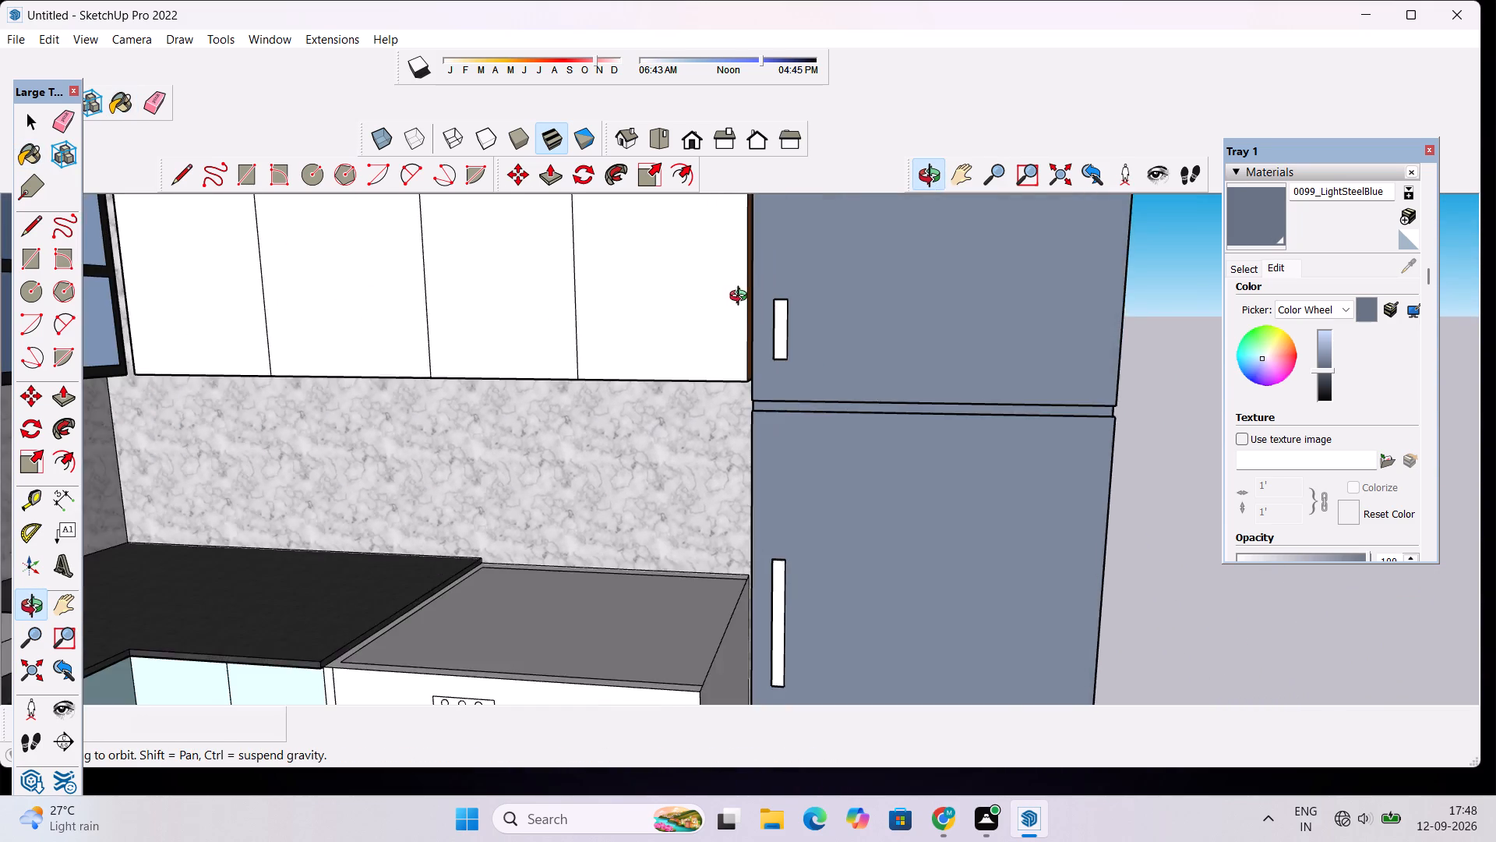
scroll(742, 292, "down", 12)
left_click_drag(783, 324, 589, 365)
scroll(644, 319, "down", 4)
left_click_drag(715, 290, 715, 333)
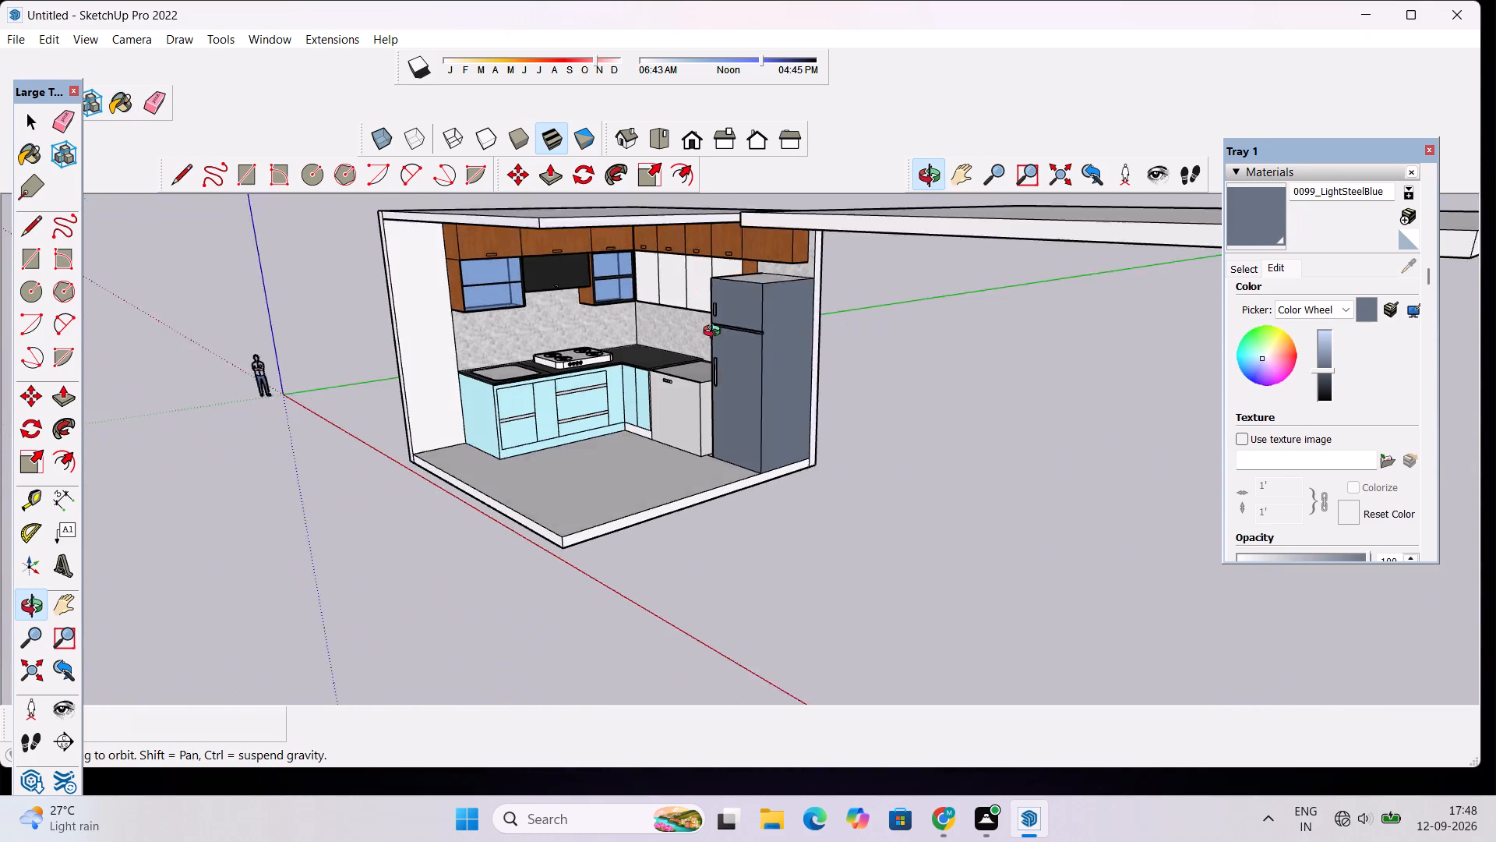
left_click_drag(715, 333, 719, 407)
scroll(785, 290, "up", 10)
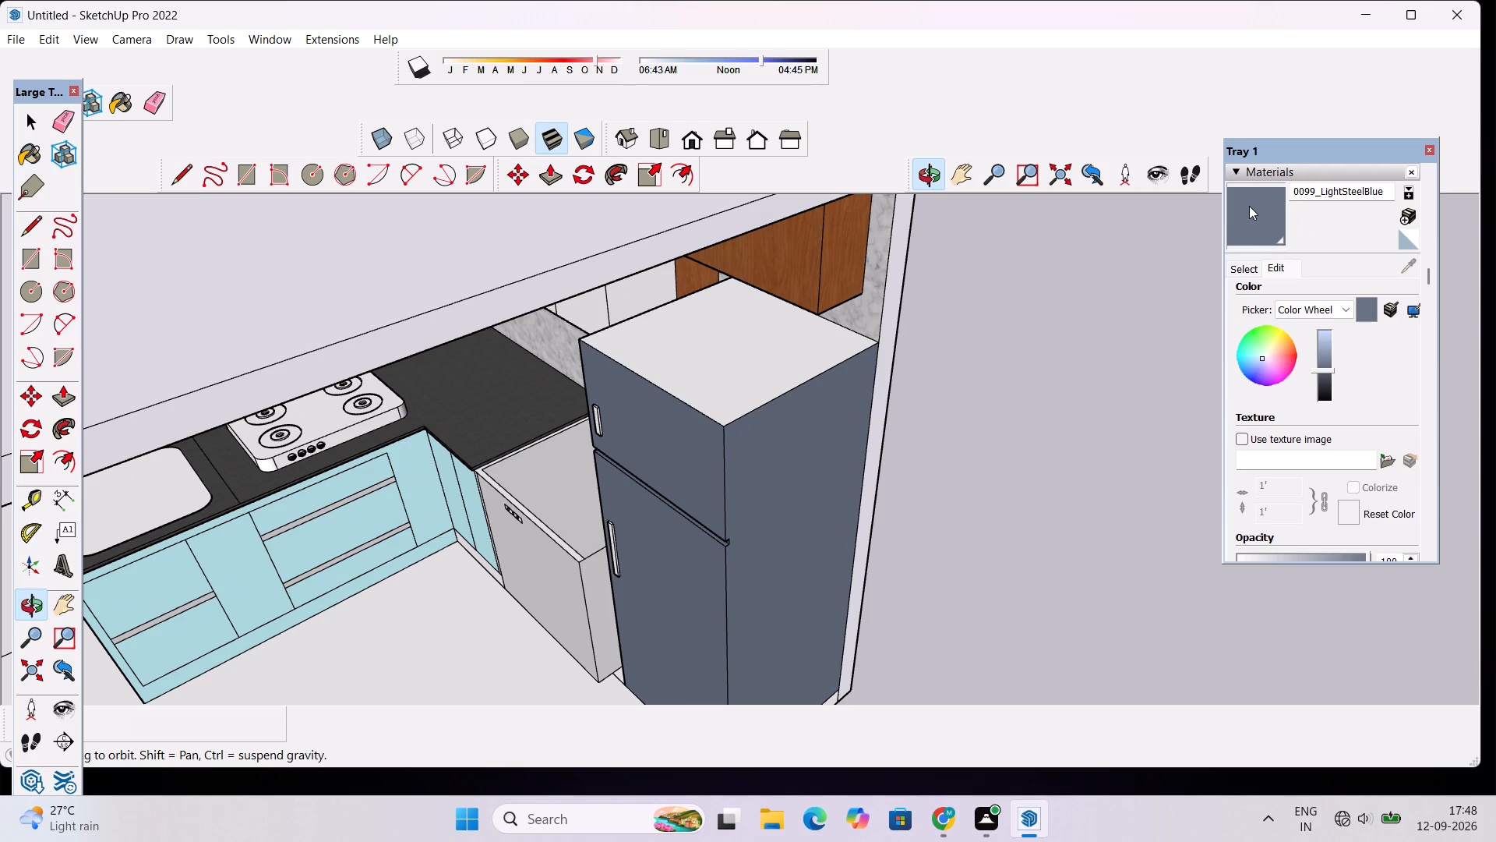
left_click(1249, 206)
left_click(810, 343)
scroll(821, 318, "down", 12)
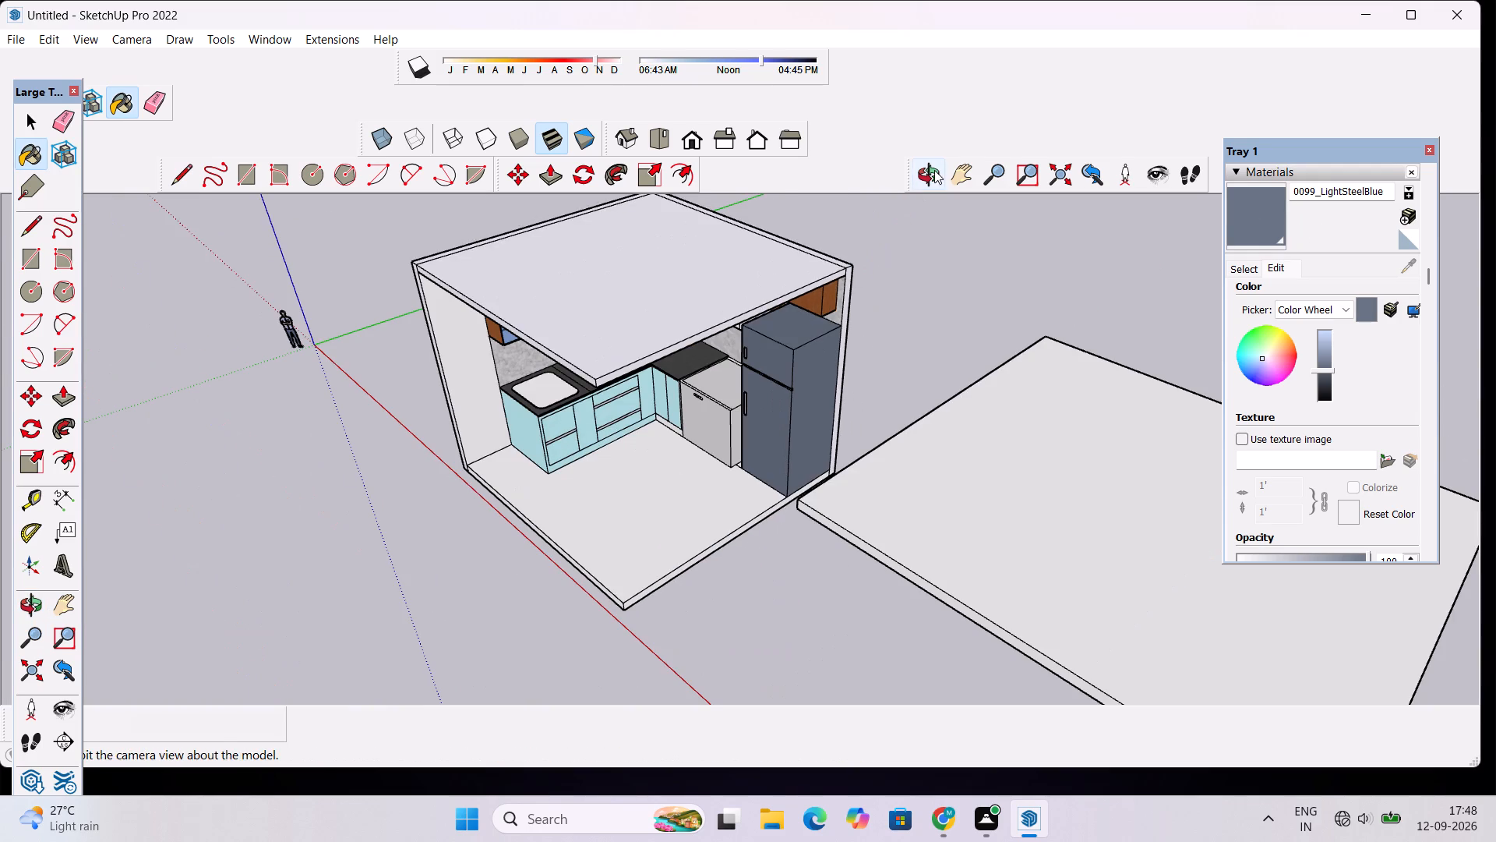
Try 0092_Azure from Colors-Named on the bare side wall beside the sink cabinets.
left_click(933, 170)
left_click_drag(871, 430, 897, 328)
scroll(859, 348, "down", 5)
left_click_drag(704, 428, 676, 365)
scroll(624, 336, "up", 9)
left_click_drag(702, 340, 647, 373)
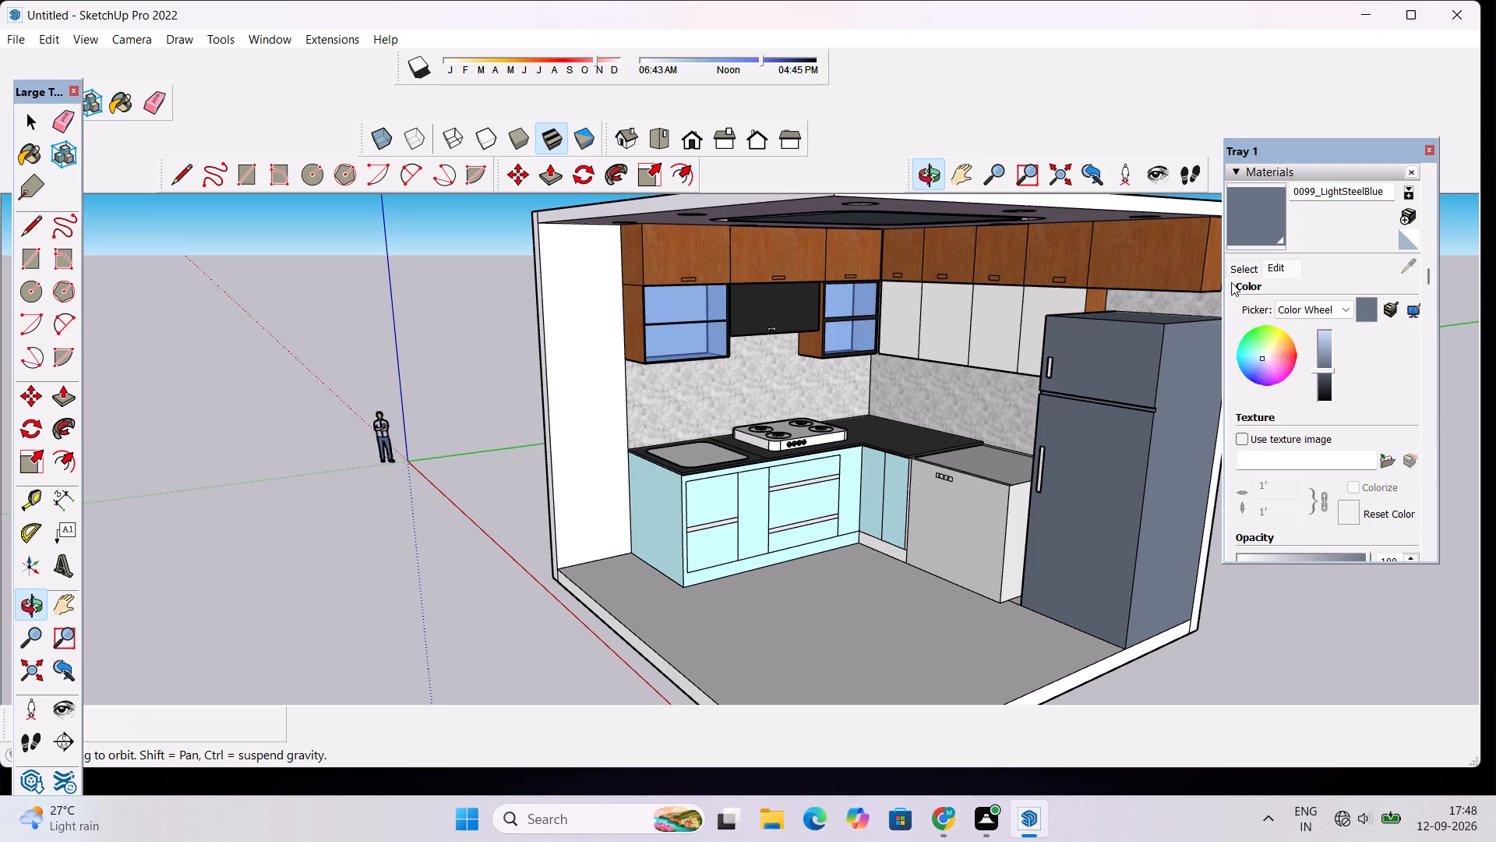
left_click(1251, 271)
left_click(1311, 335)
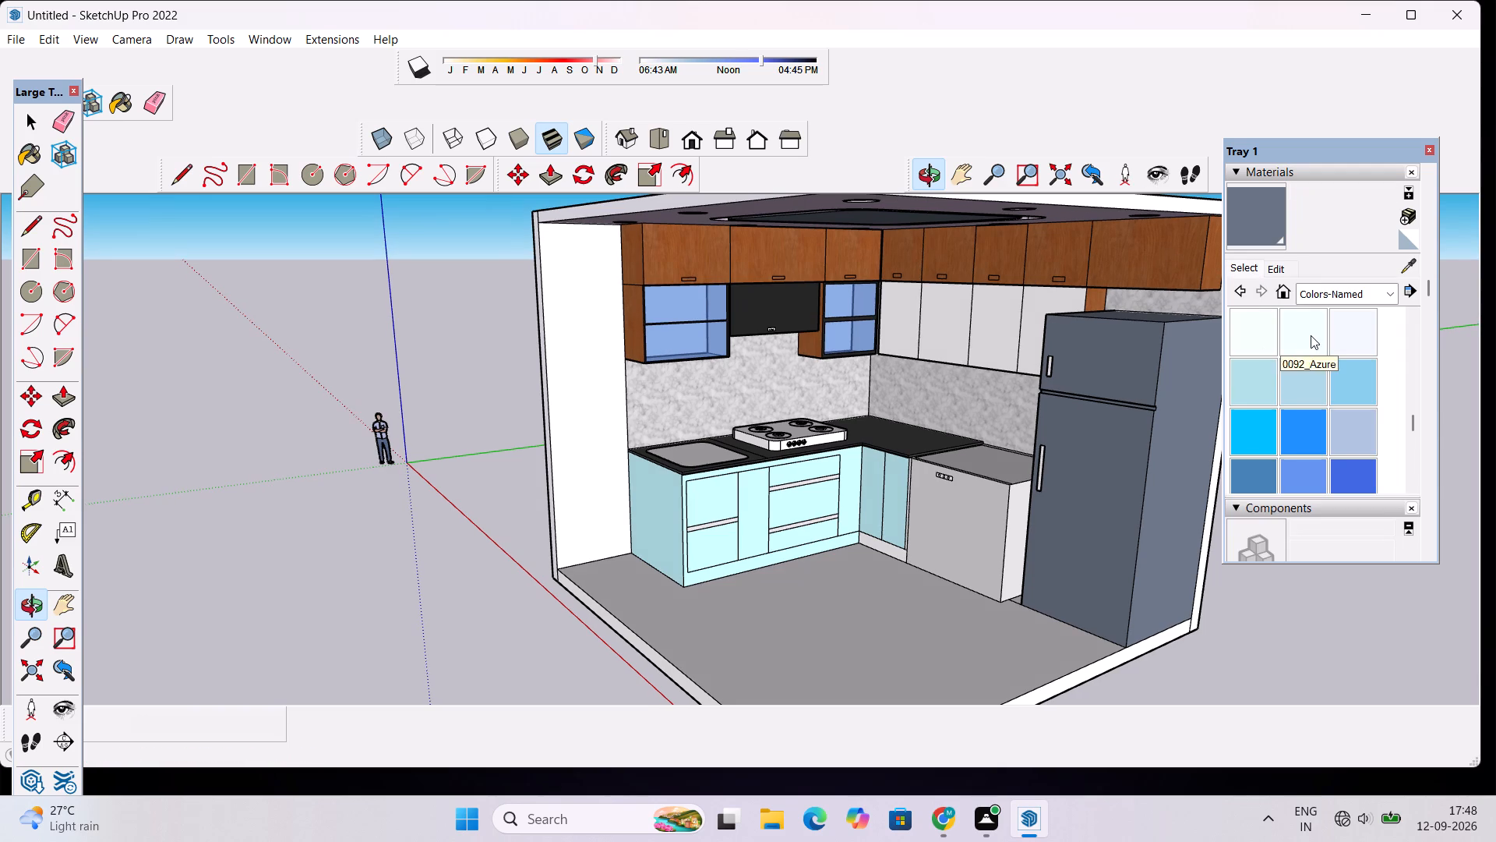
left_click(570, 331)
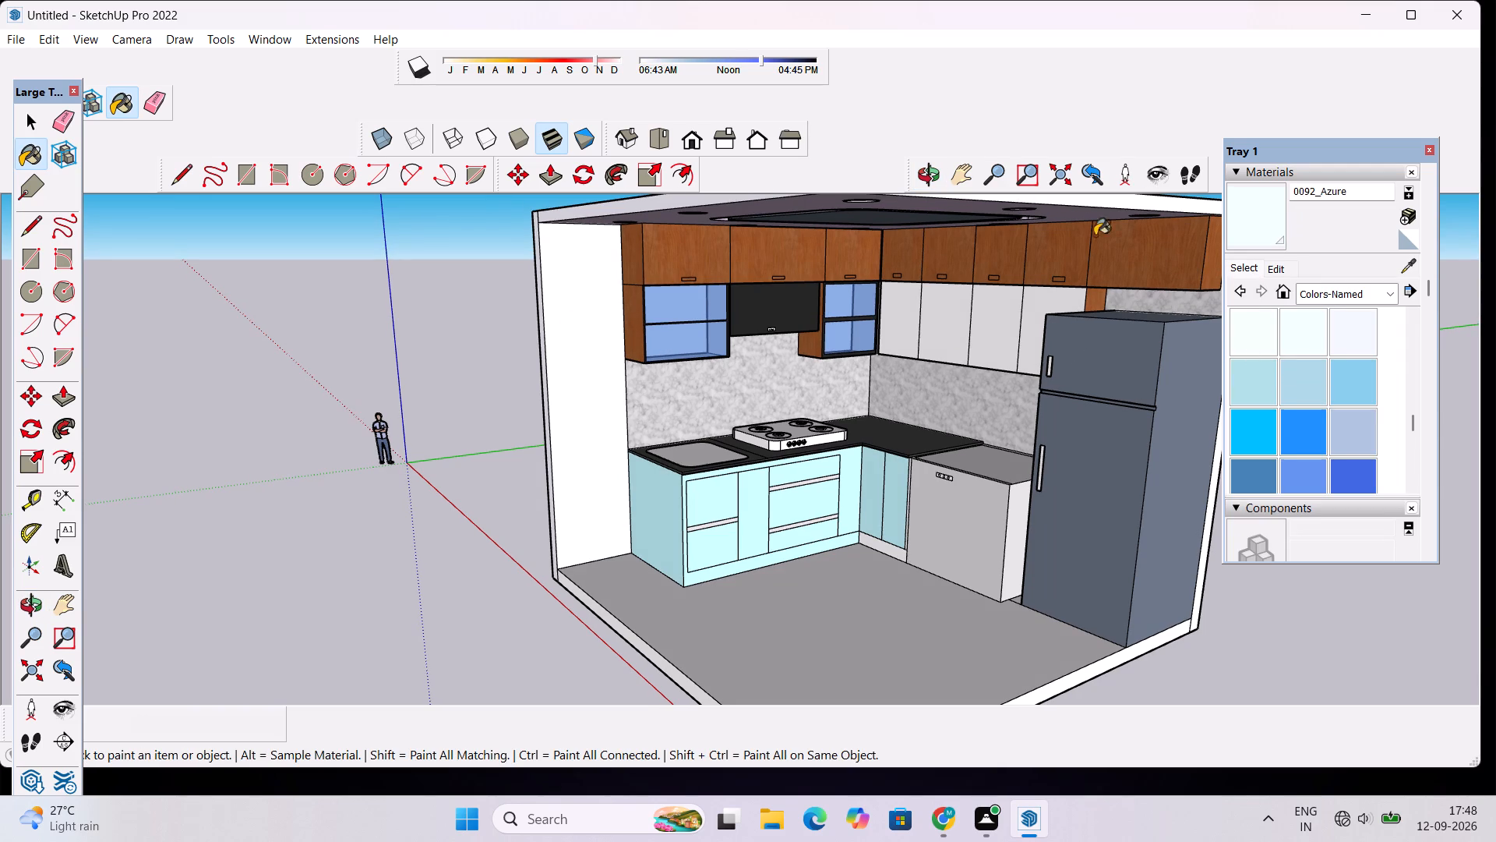
Paint the bare side wall beside the sink cabinets with 0049_Beige from Colors-Named.
scroll(1283, 373, "up", 3)
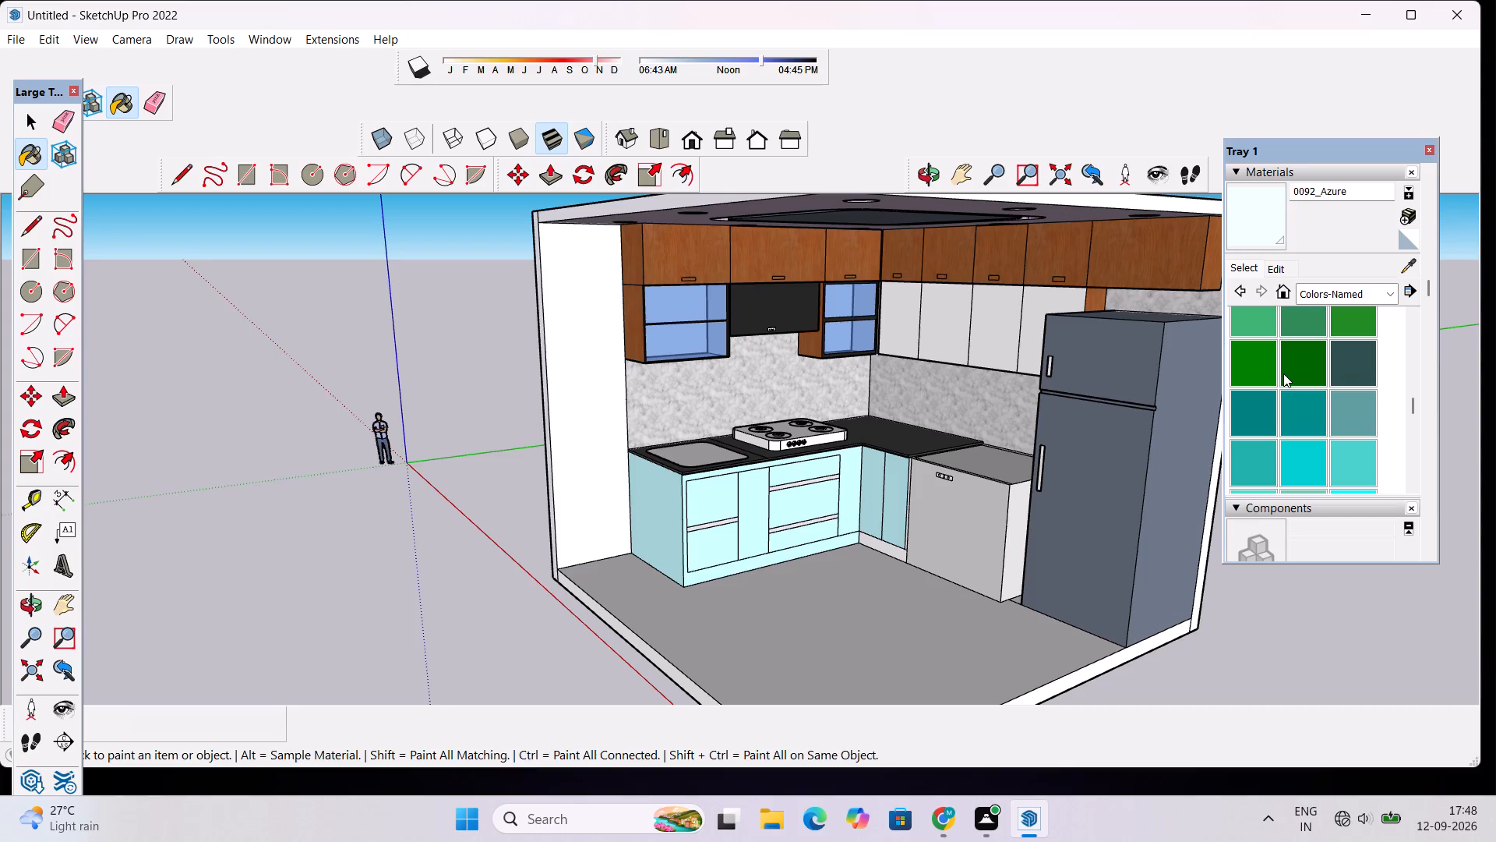
scroll(1288, 390, "up", 1)
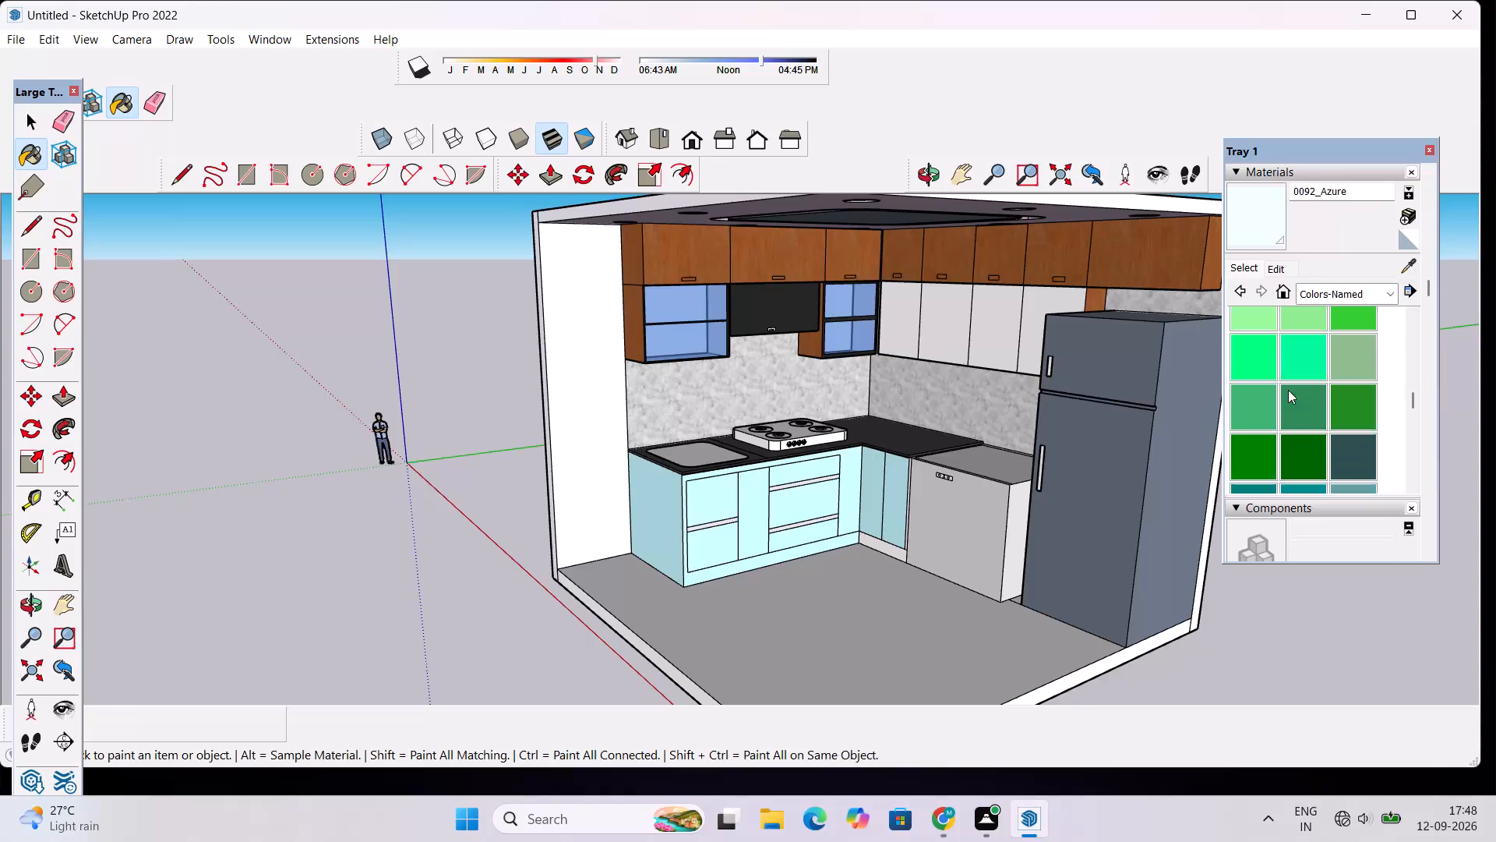
scroll(1288, 390, "up", 4)
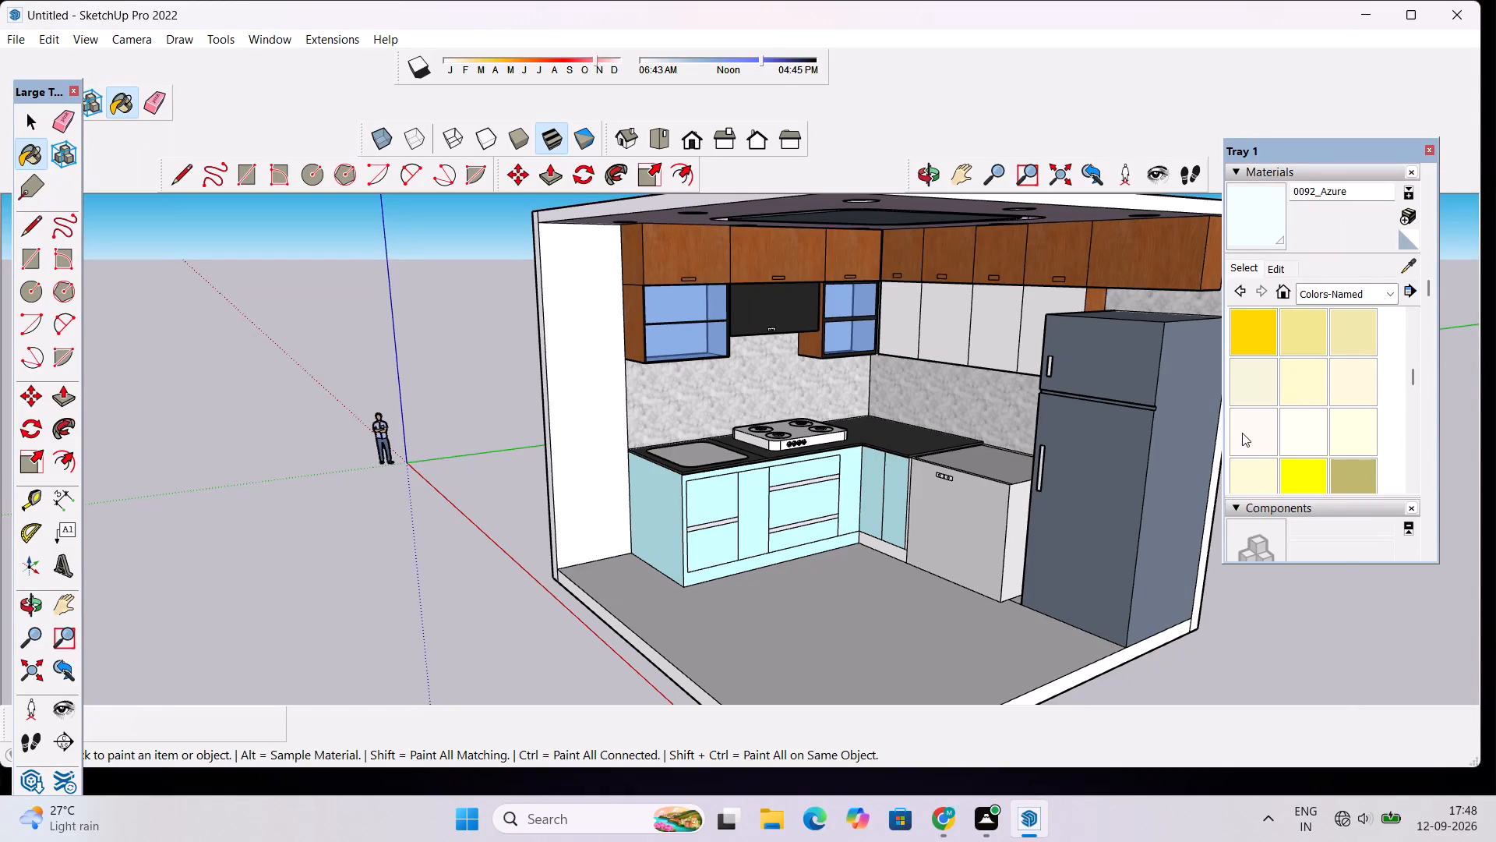
left_click(1254, 381)
left_click(619, 401)
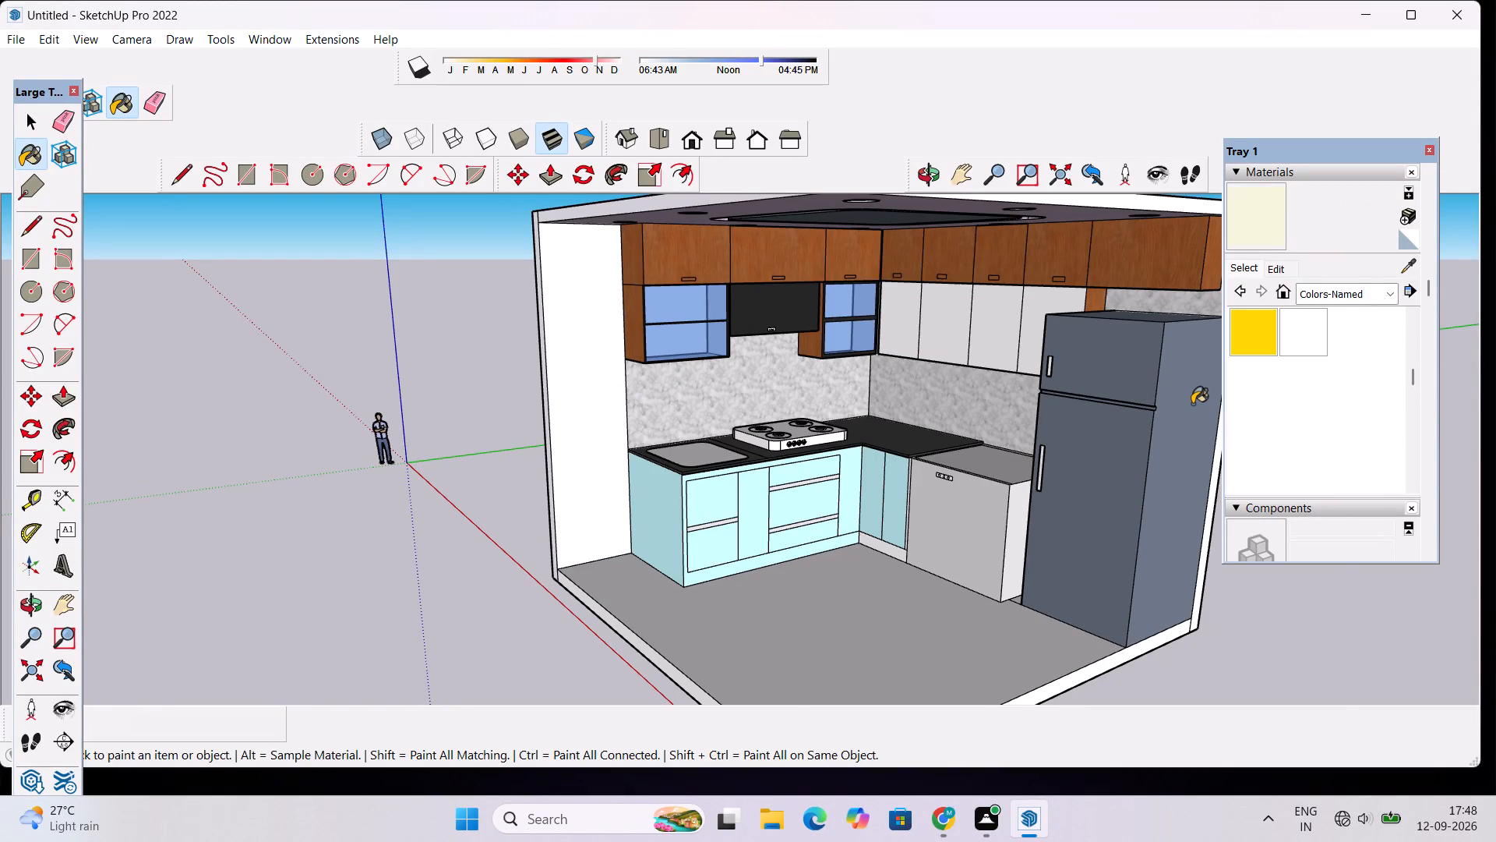
Paint the four white upper cabinet doors beside the refrigerator with Translucent Glass Gray from Glass and Mirrors.
scroll(1192, 404, "down", 5)
scroll(1063, 402, "up", 7)
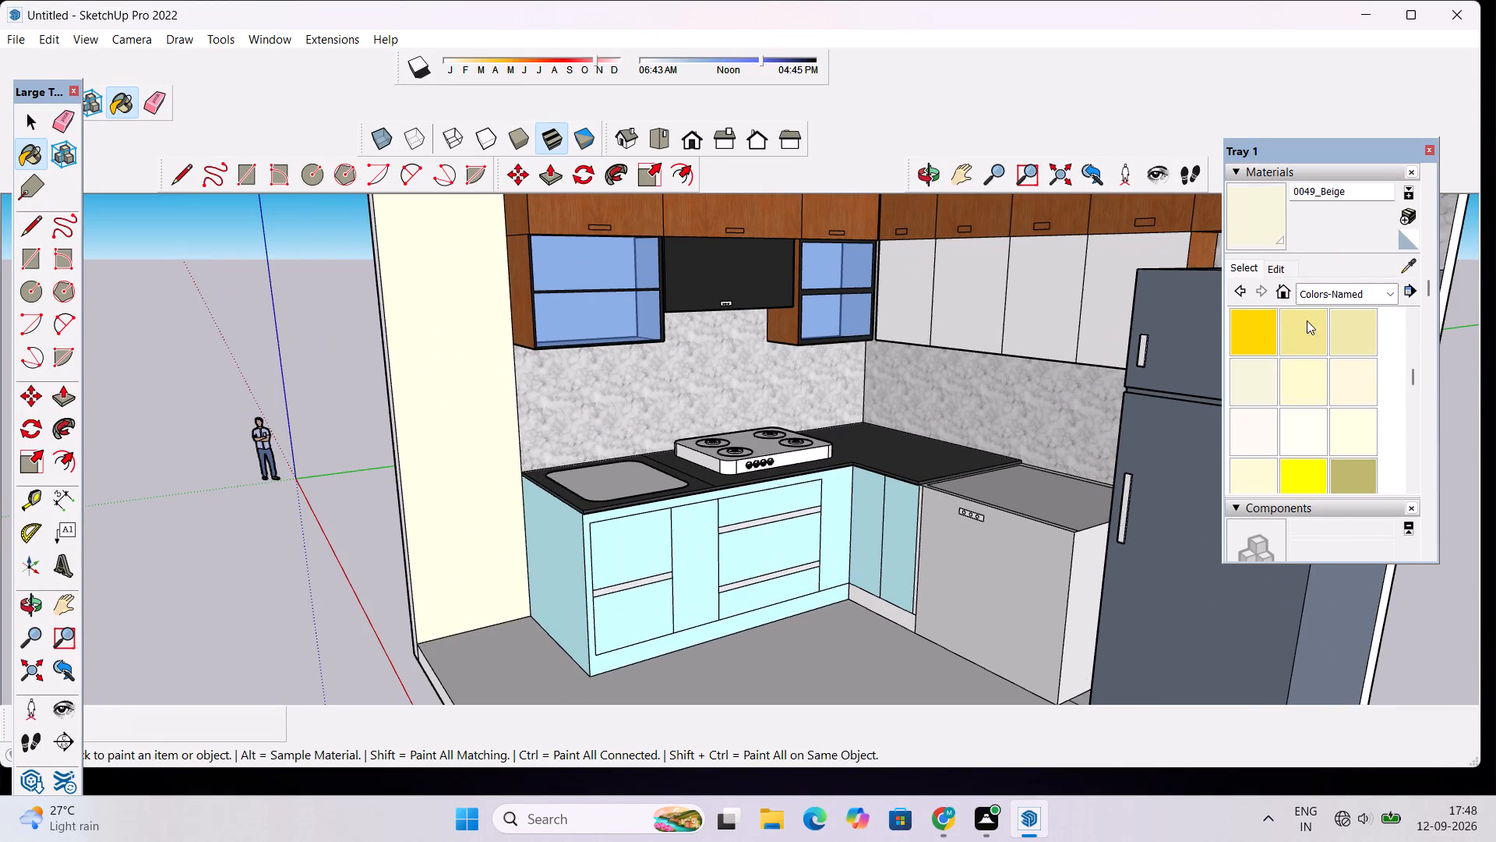
left_click(1393, 293)
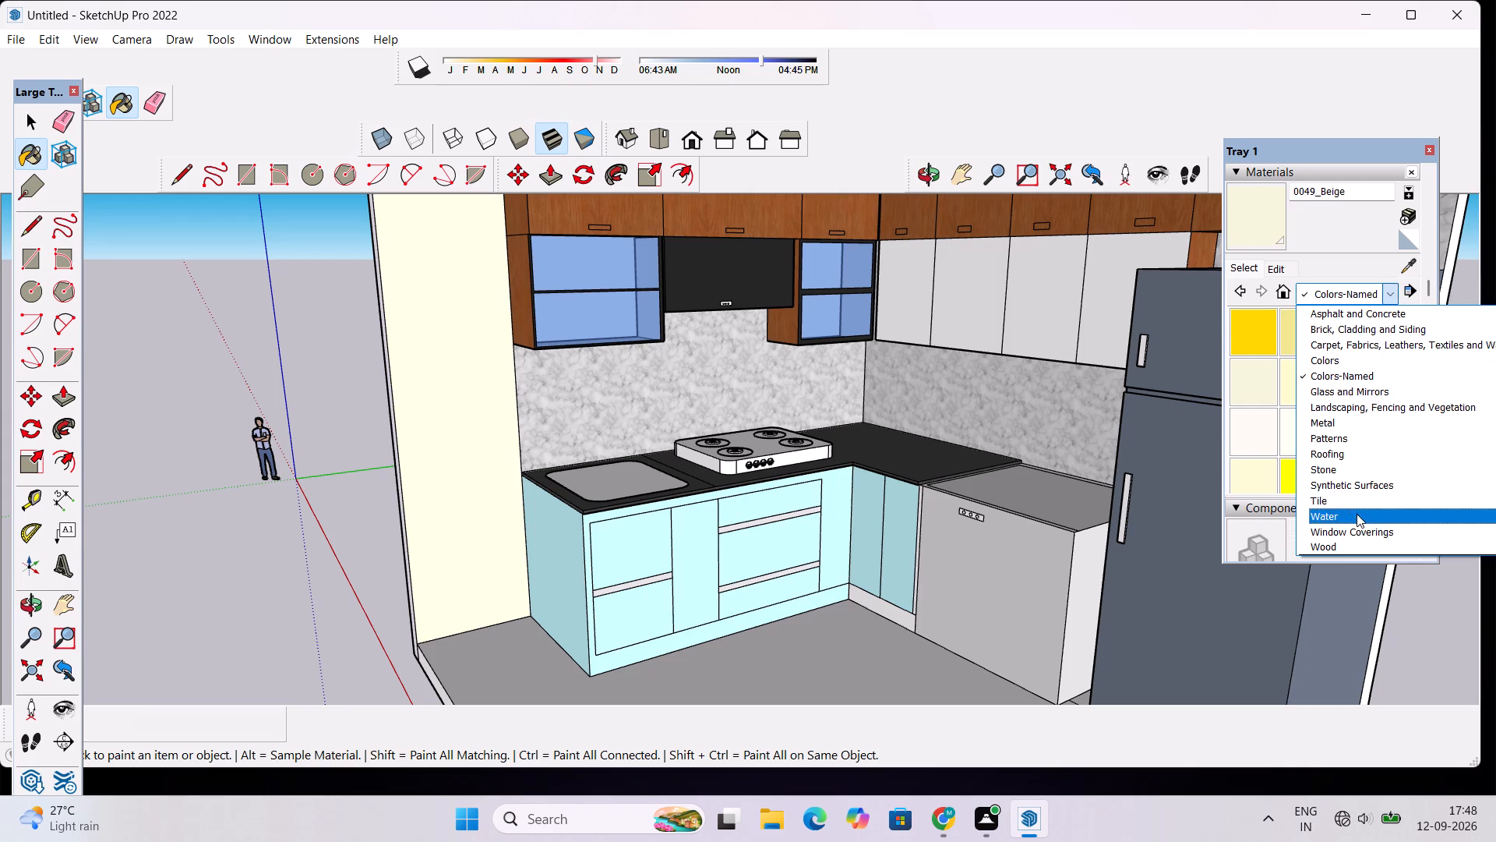
left_click(1347, 392)
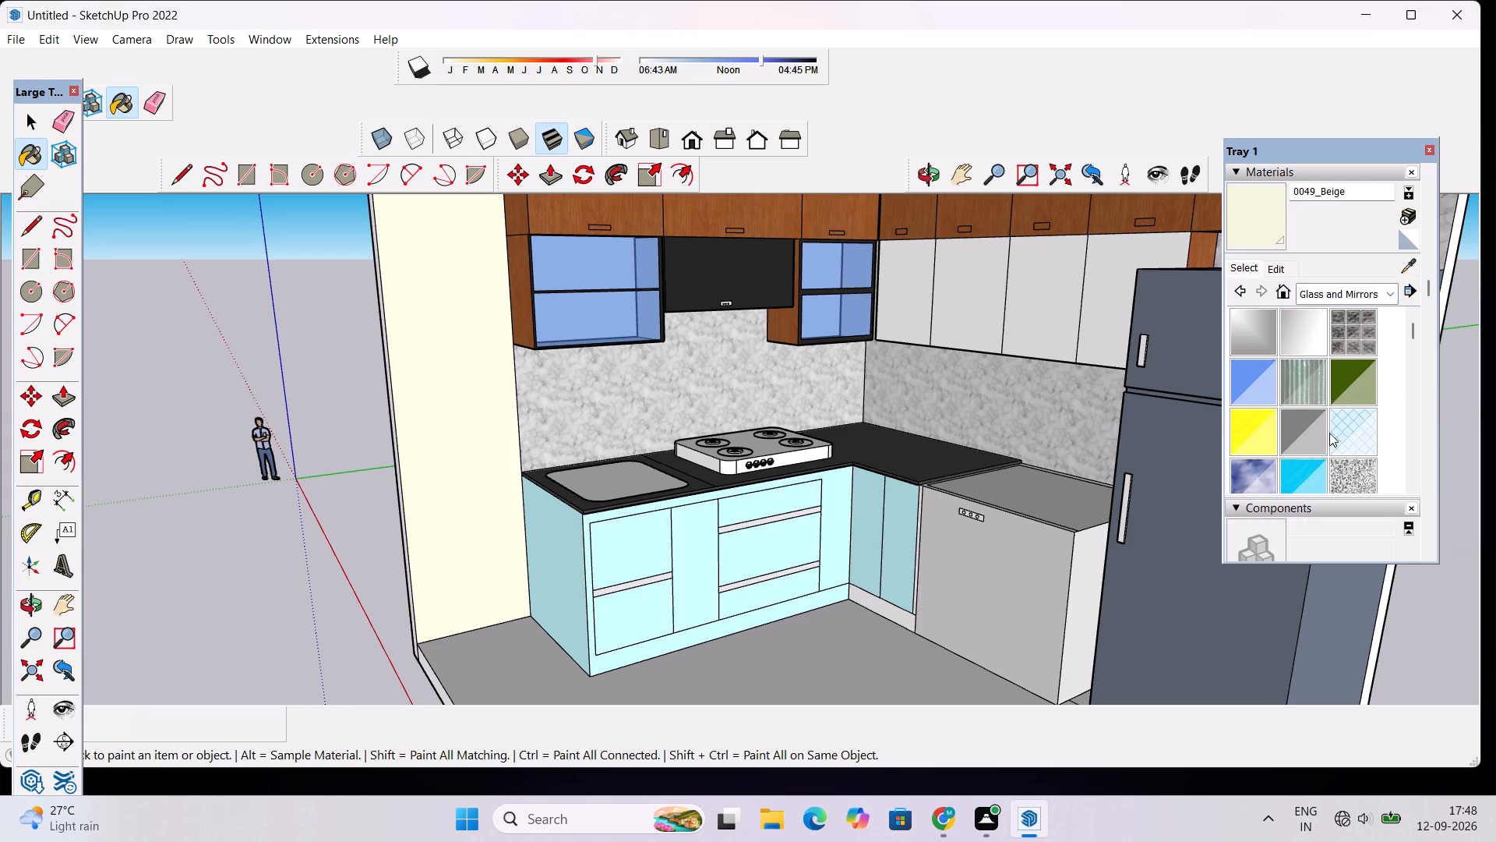
left_click(1310, 440)
left_click(1090, 312)
left_click(1037, 285)
left_click(983, 278)
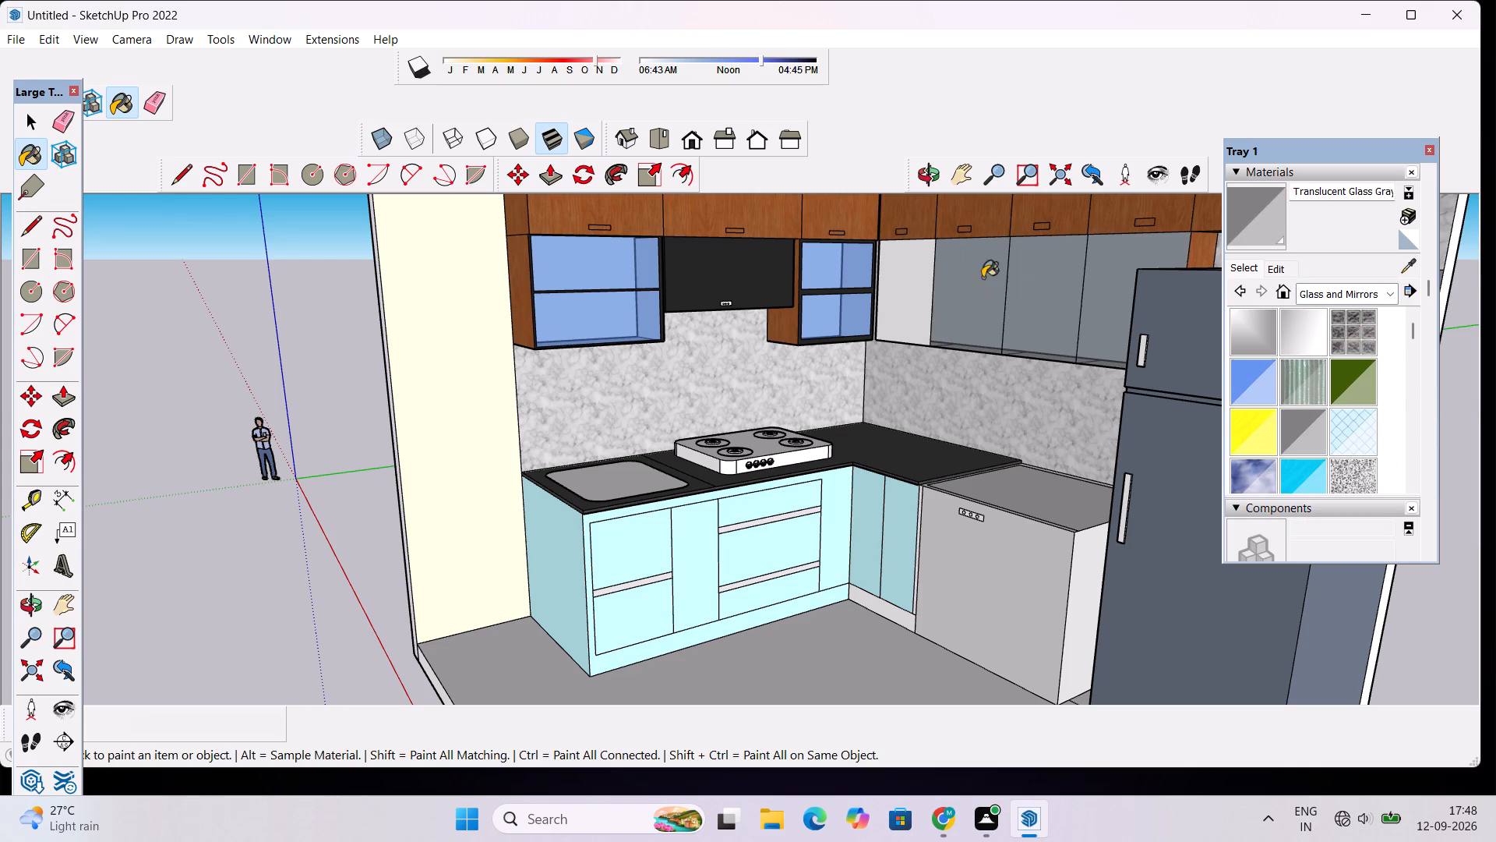
left_click(928, 275)
Paint the kitchen floor with the Marble Carrara Gold floor tile from the Tile materials.
scroll(927, 297, "down", 5)
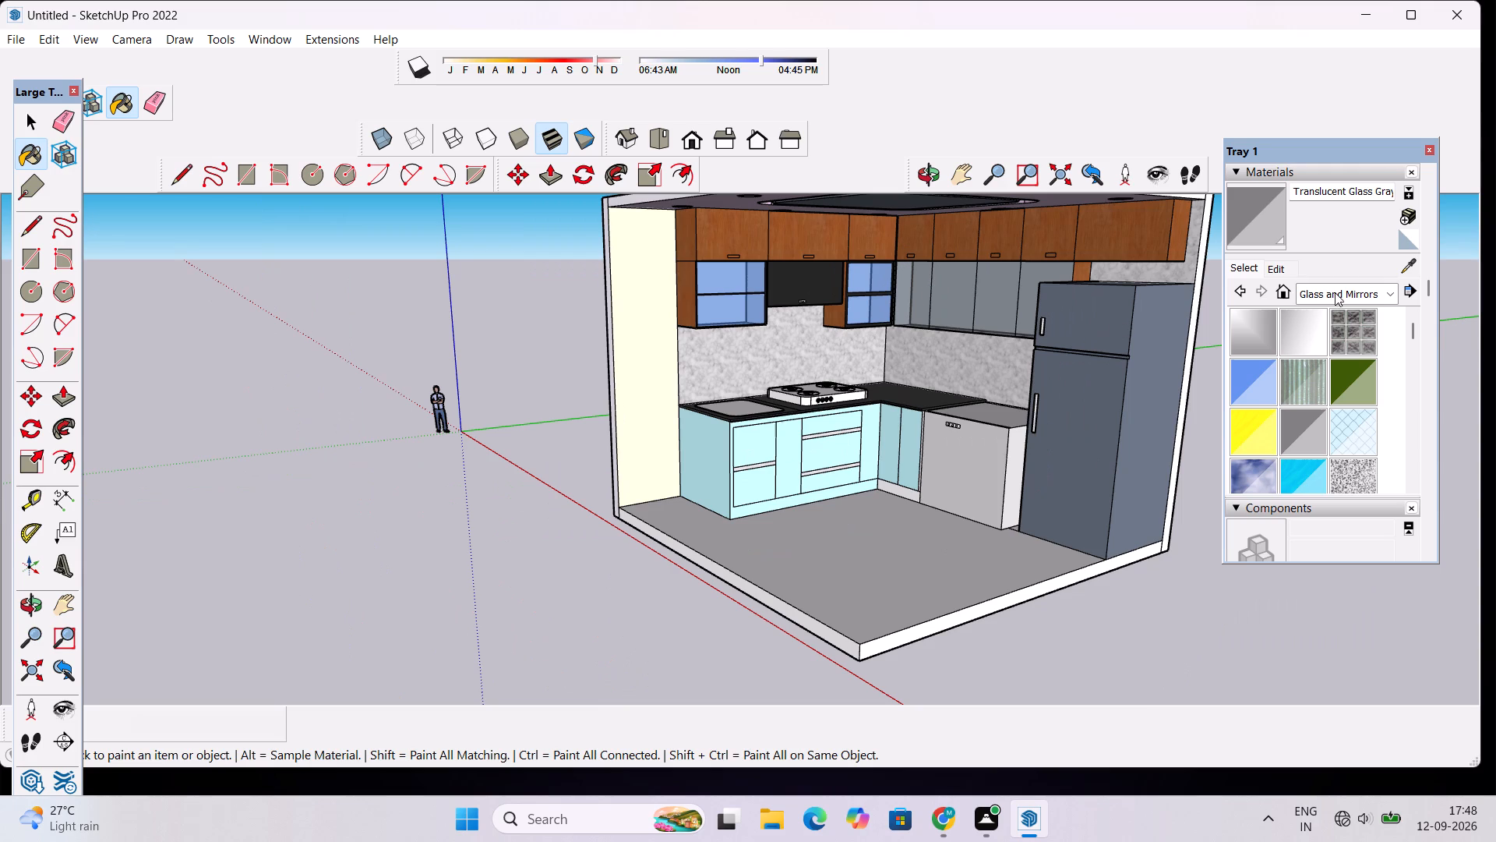
left_click(1392, 299)
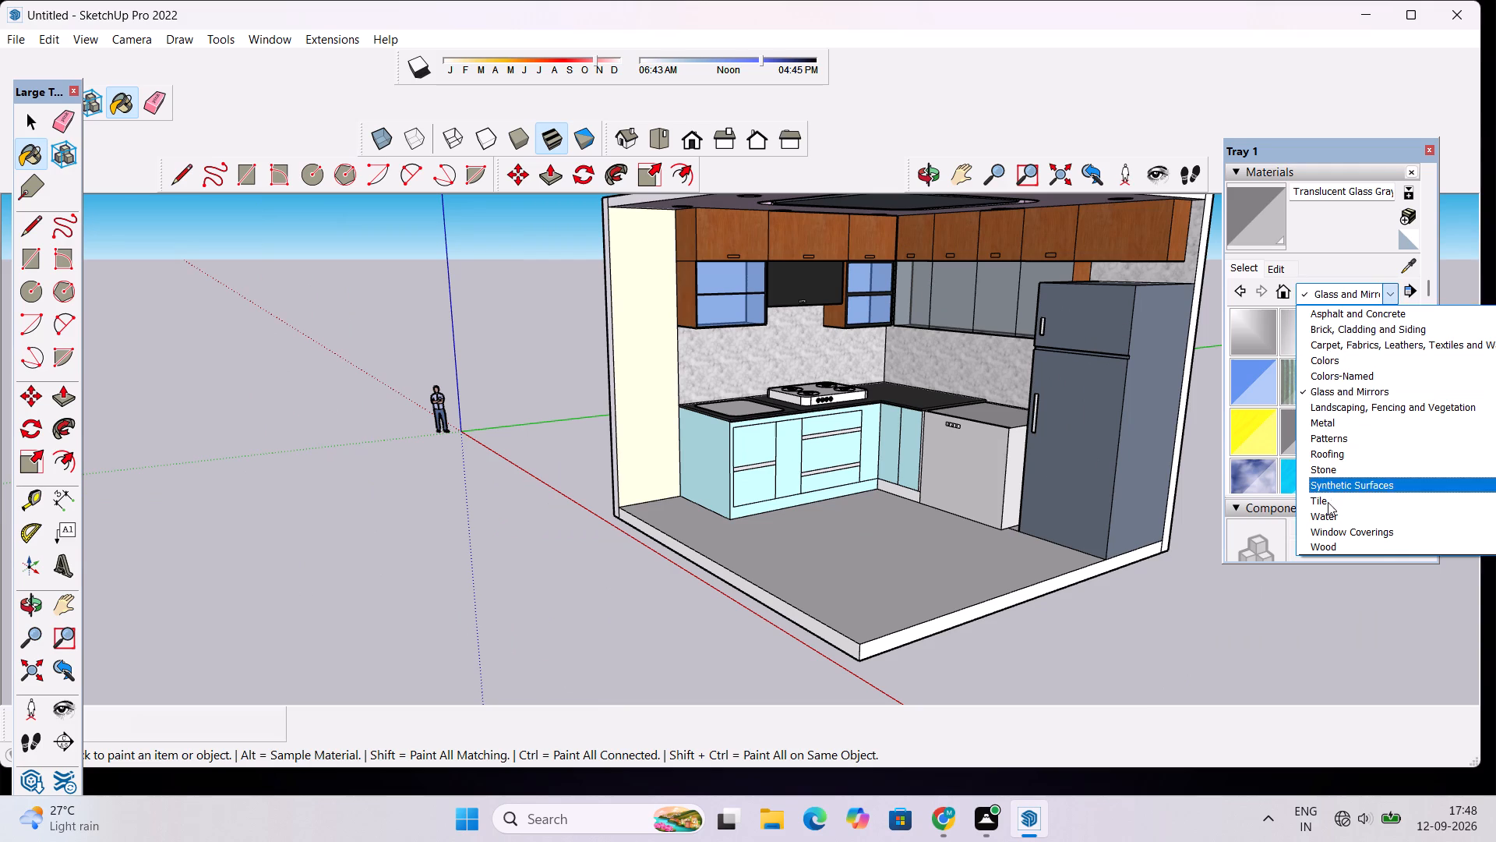
left_click(1332, 500)
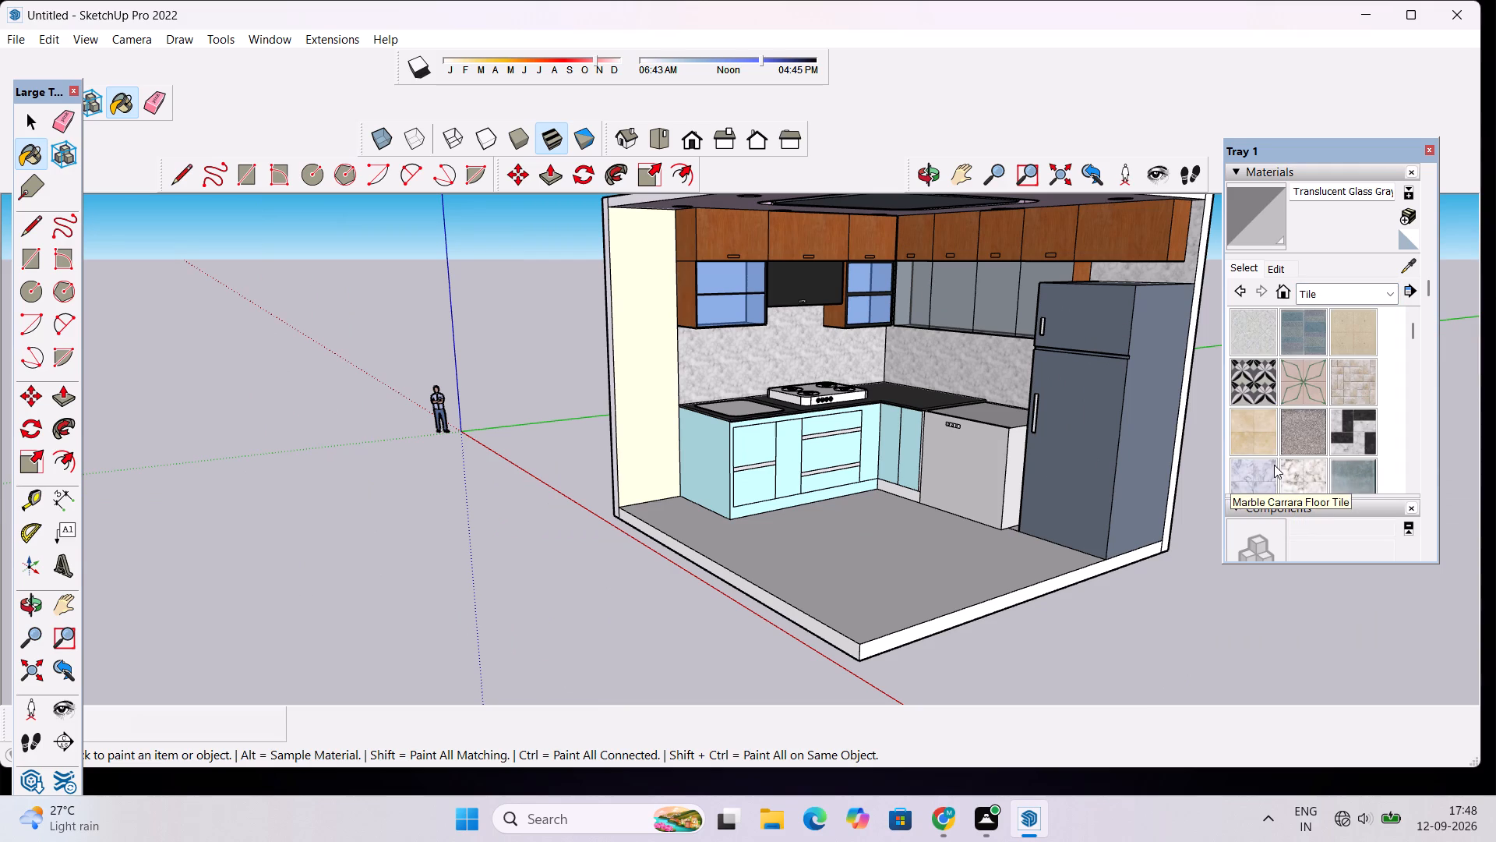
scroll(1274, 465, "down", 1)
left_click(1296, 400)
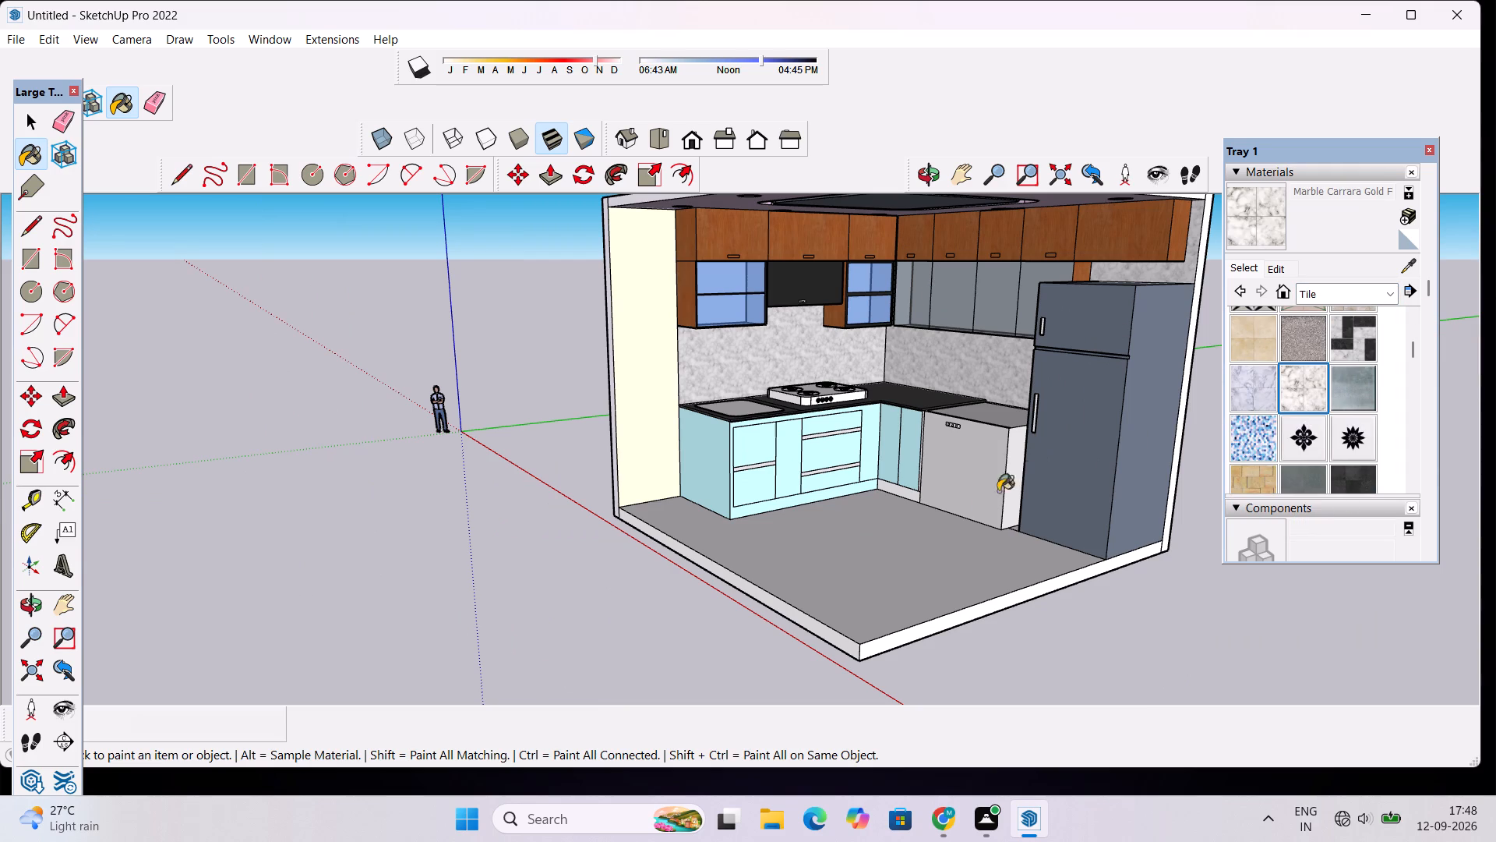
left_click(928, 578)
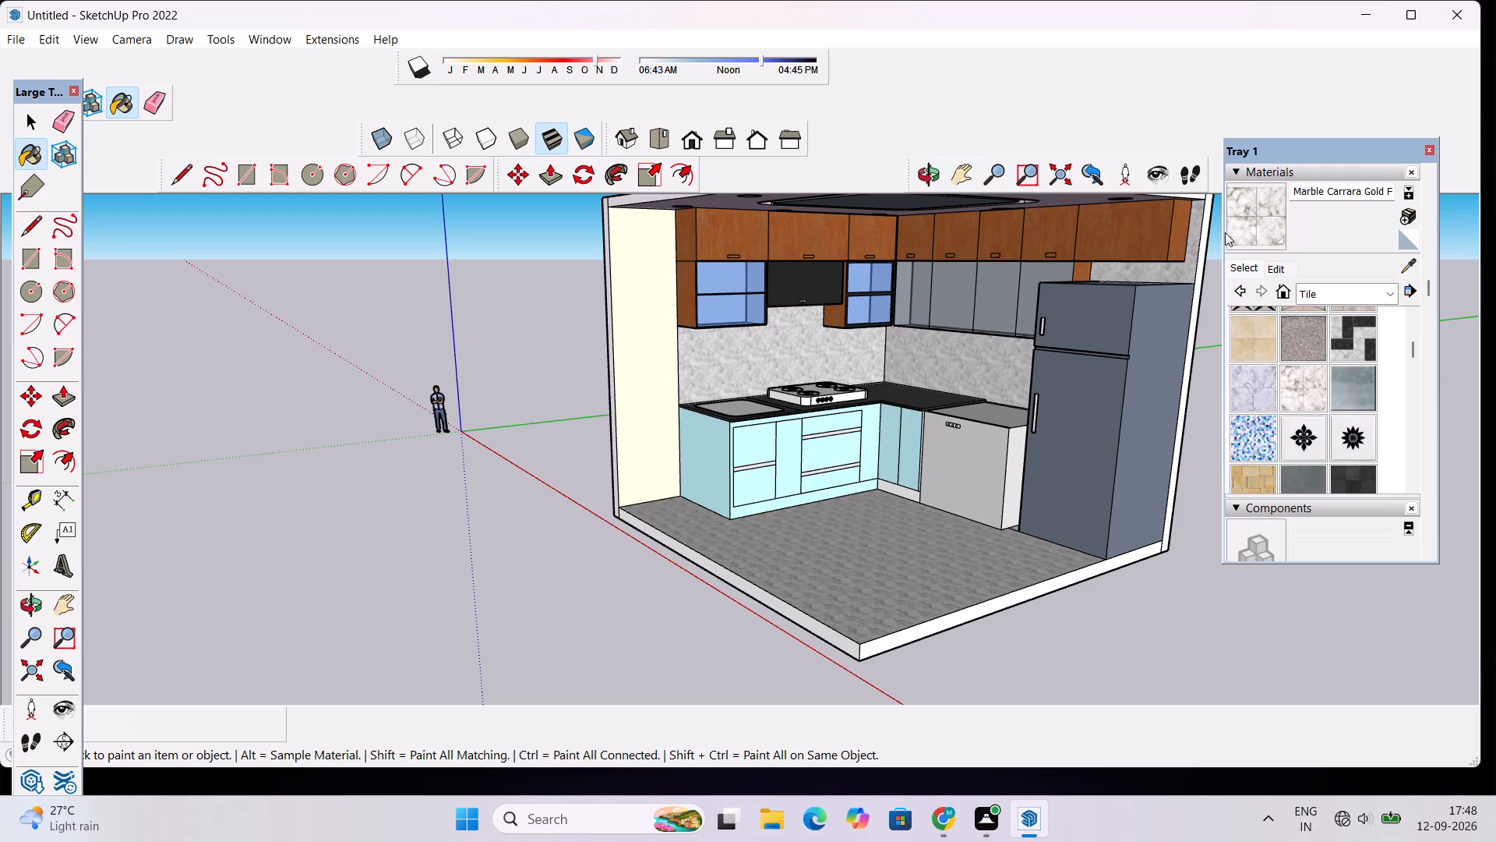
Adjust the brightness of the Marble Carrara Gold floor tile material, ending on a slightly darker shade.
left_click(1290, 269)
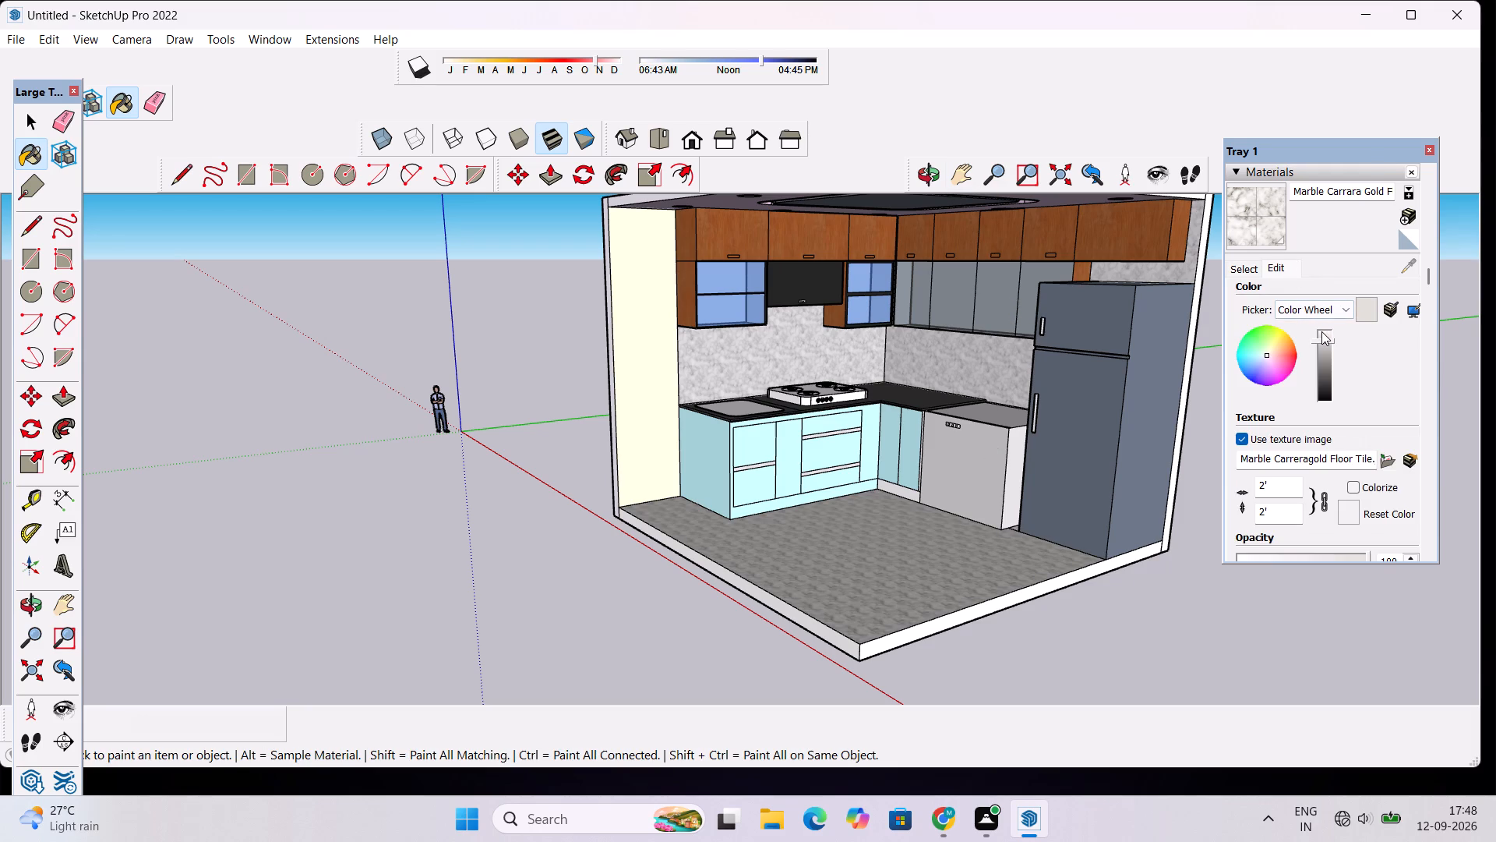
left_click(1322, 332)
left_click(1324, 339)
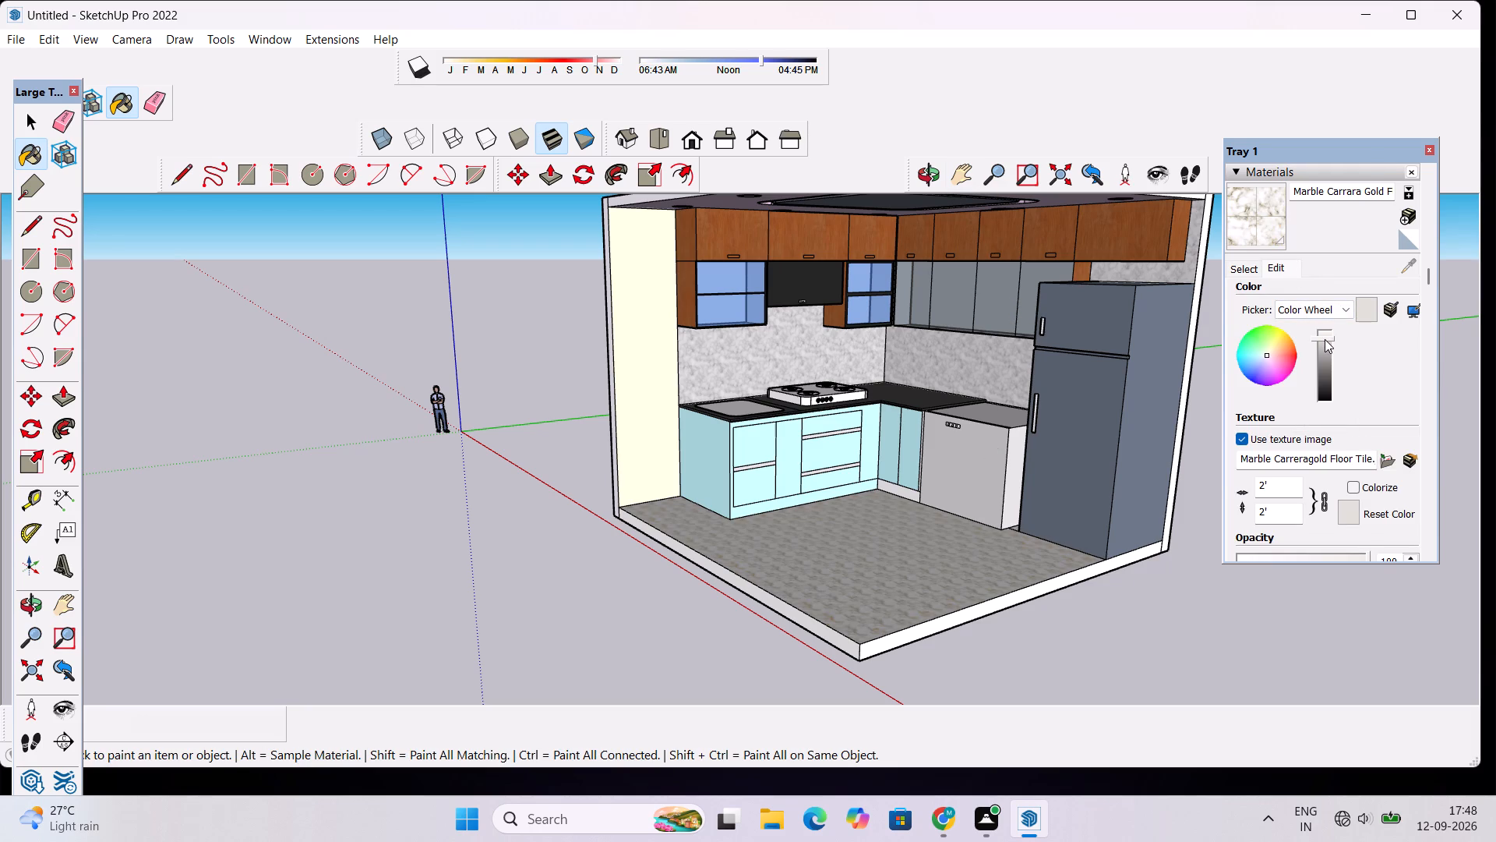
left_click(1325, 333)
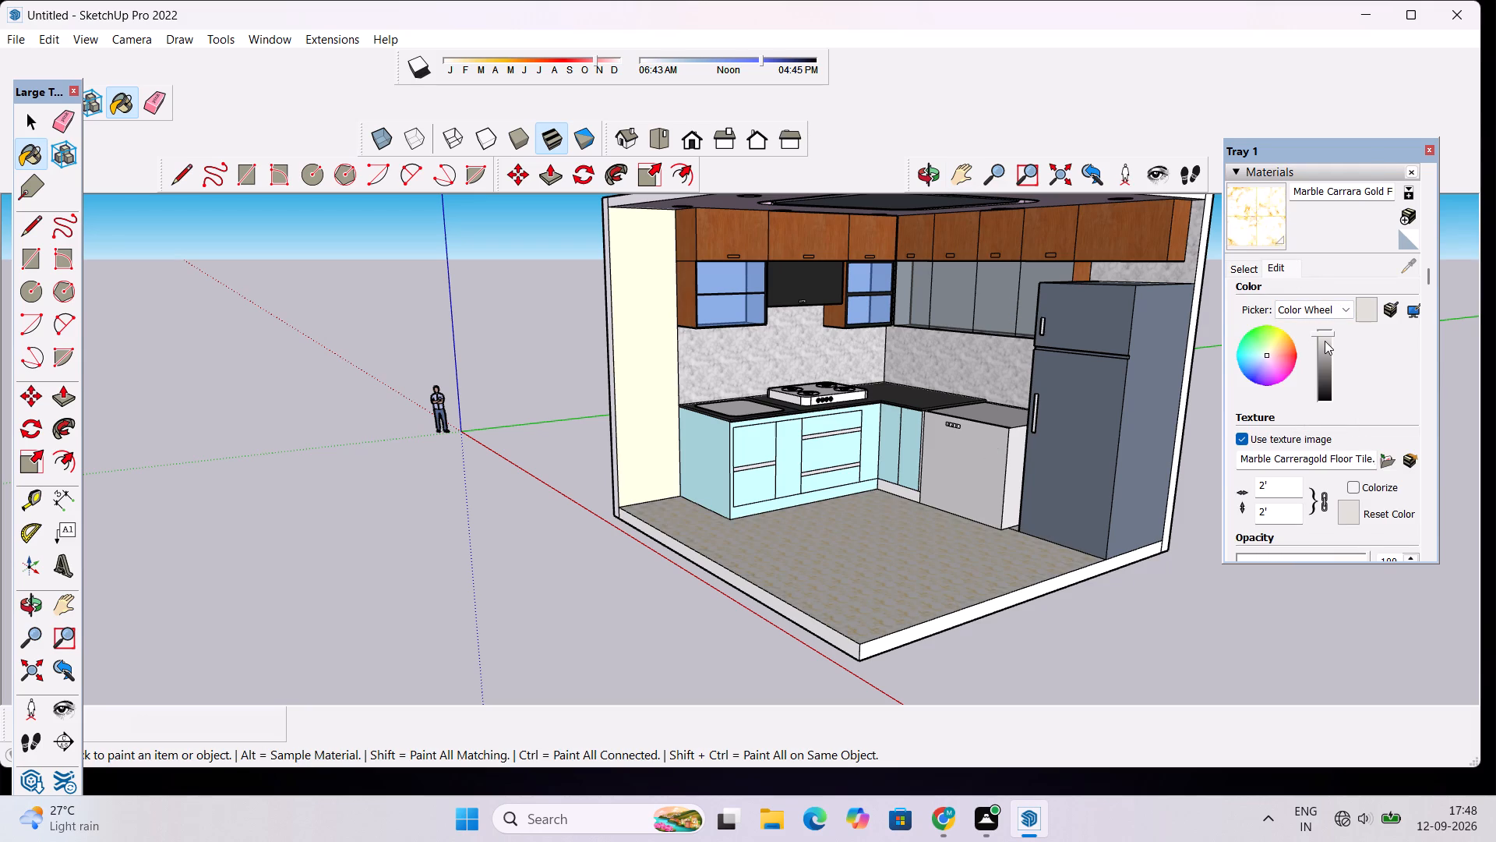
left_click(1325, 341)
left_click(1324, 348)
left_click(1324, 348)
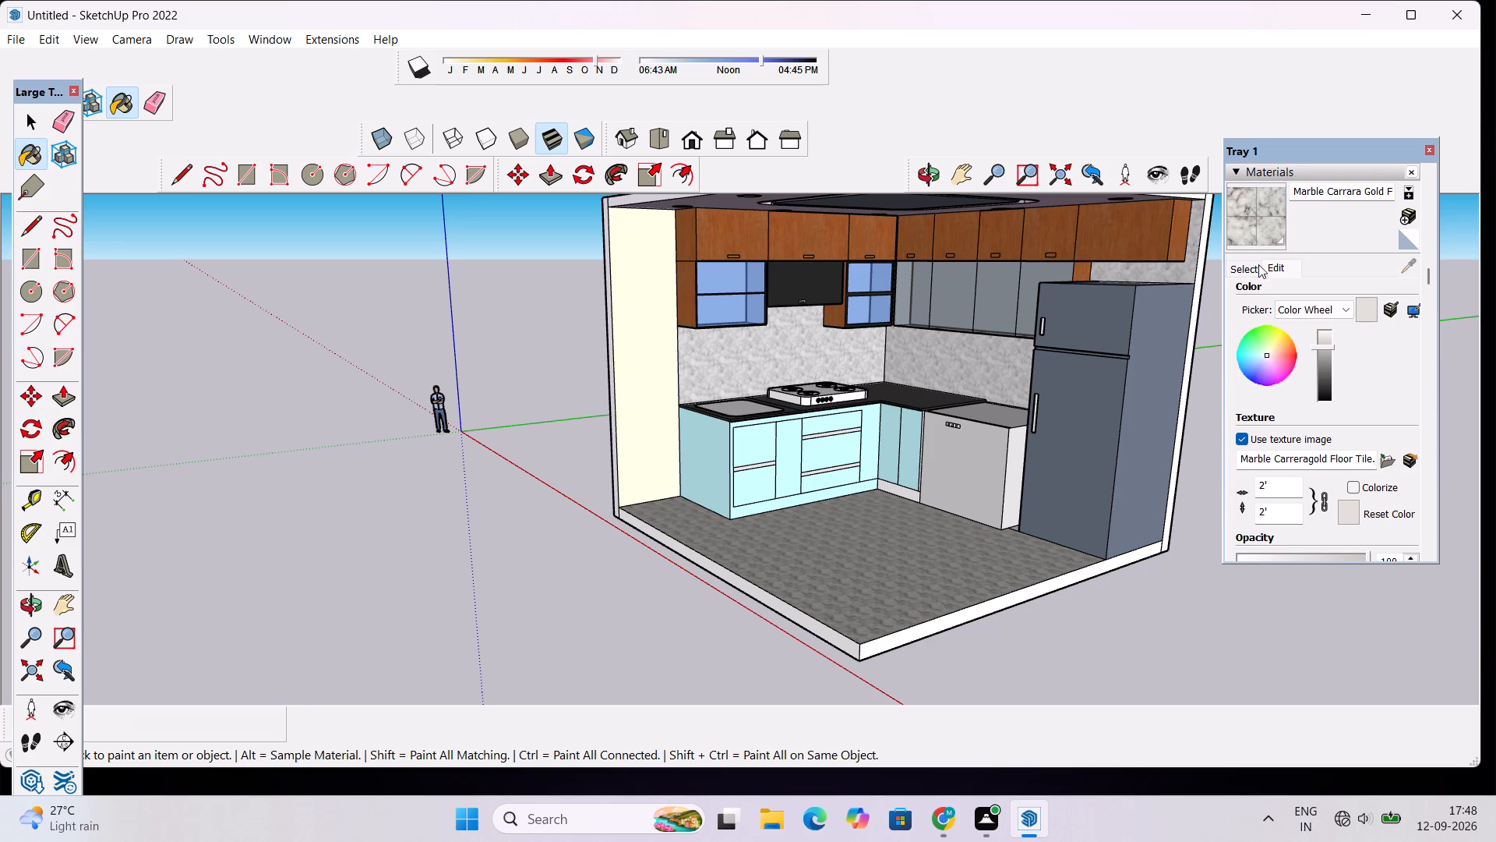
Erase the short edge dividing the floor in the gap between the white under-counter appliance and the refrigerator.
left_click(934, 183)
left_click_drag(963, 342, 766, 463)
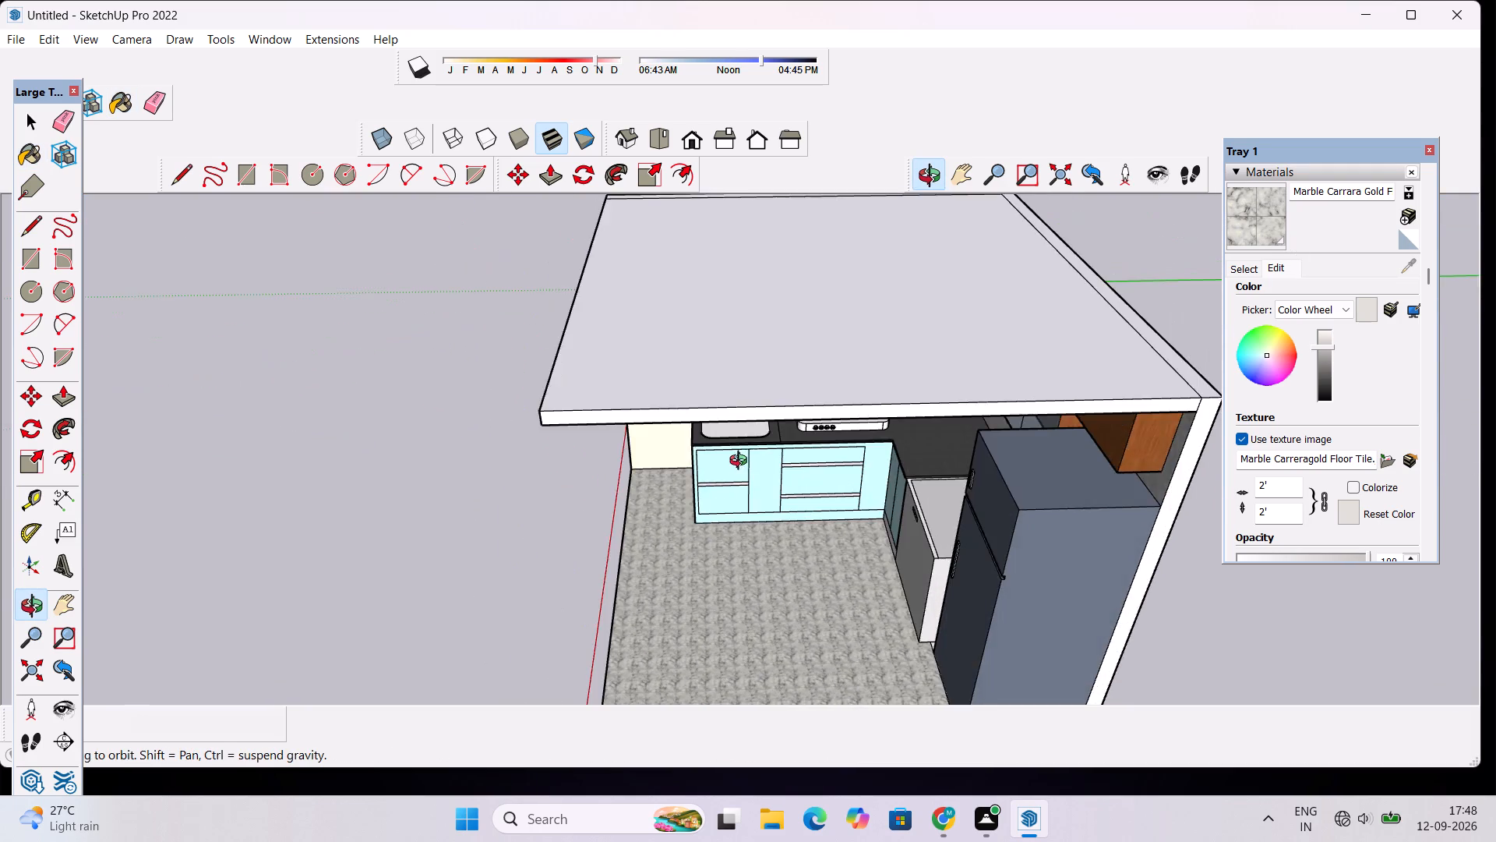
left_click_drag(736, 462, 1279, 411)
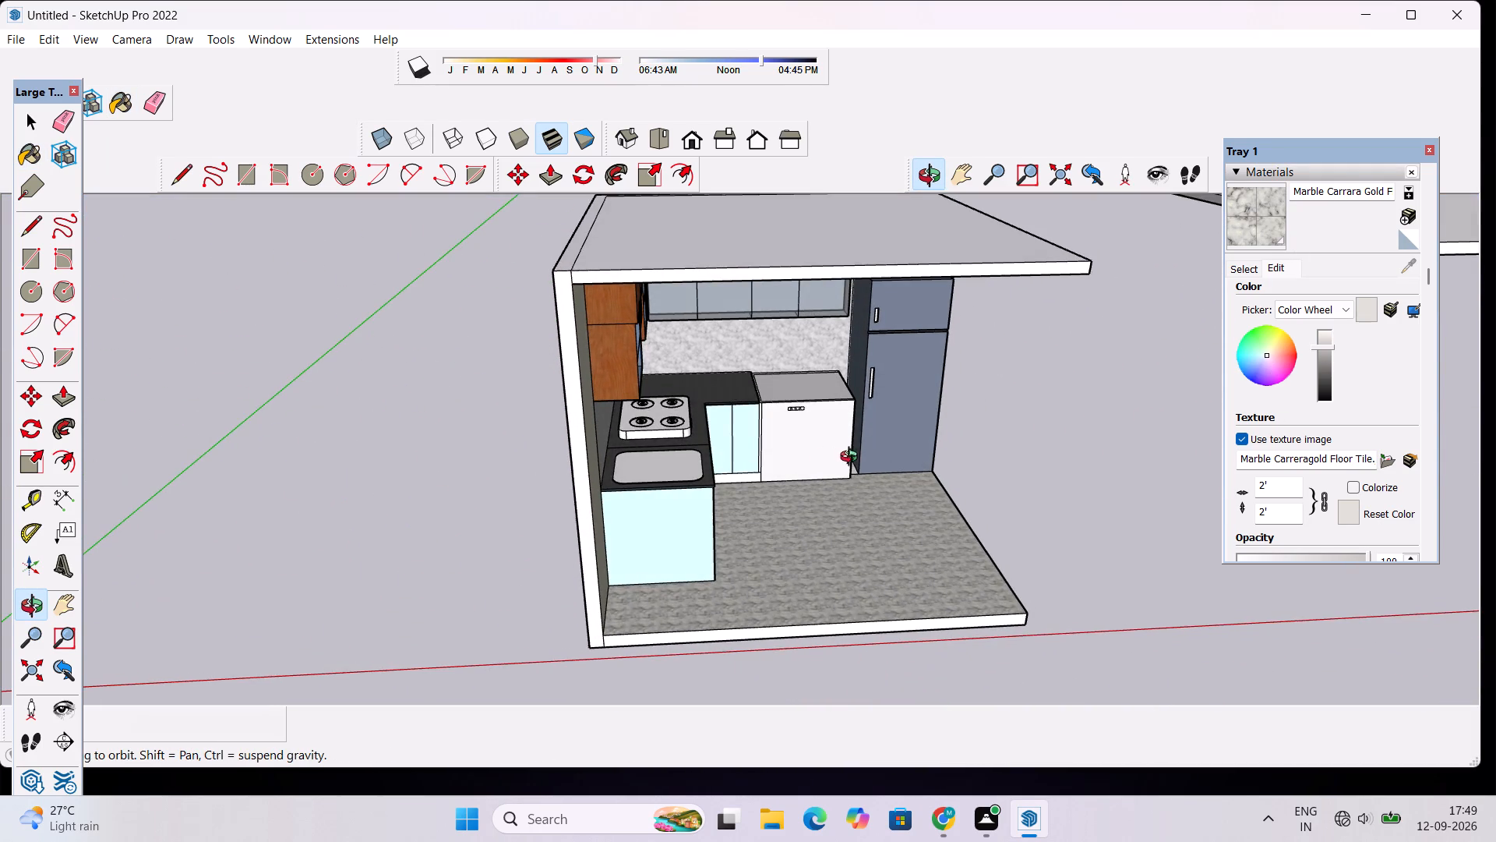
scroll(880, 460, "up", 16)
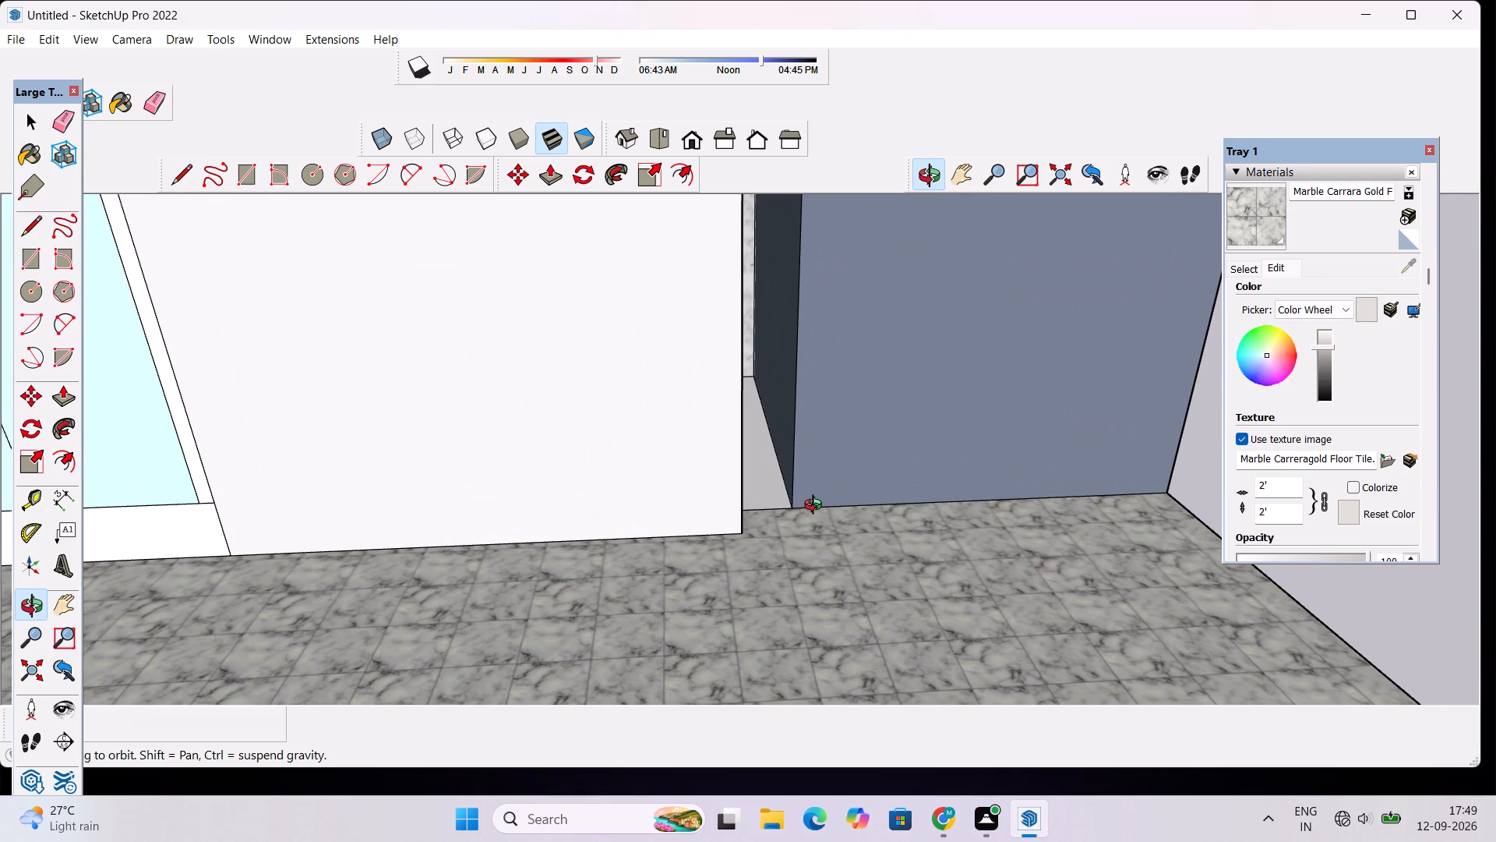
scroll(806, 511, "up", 4)
key("e")
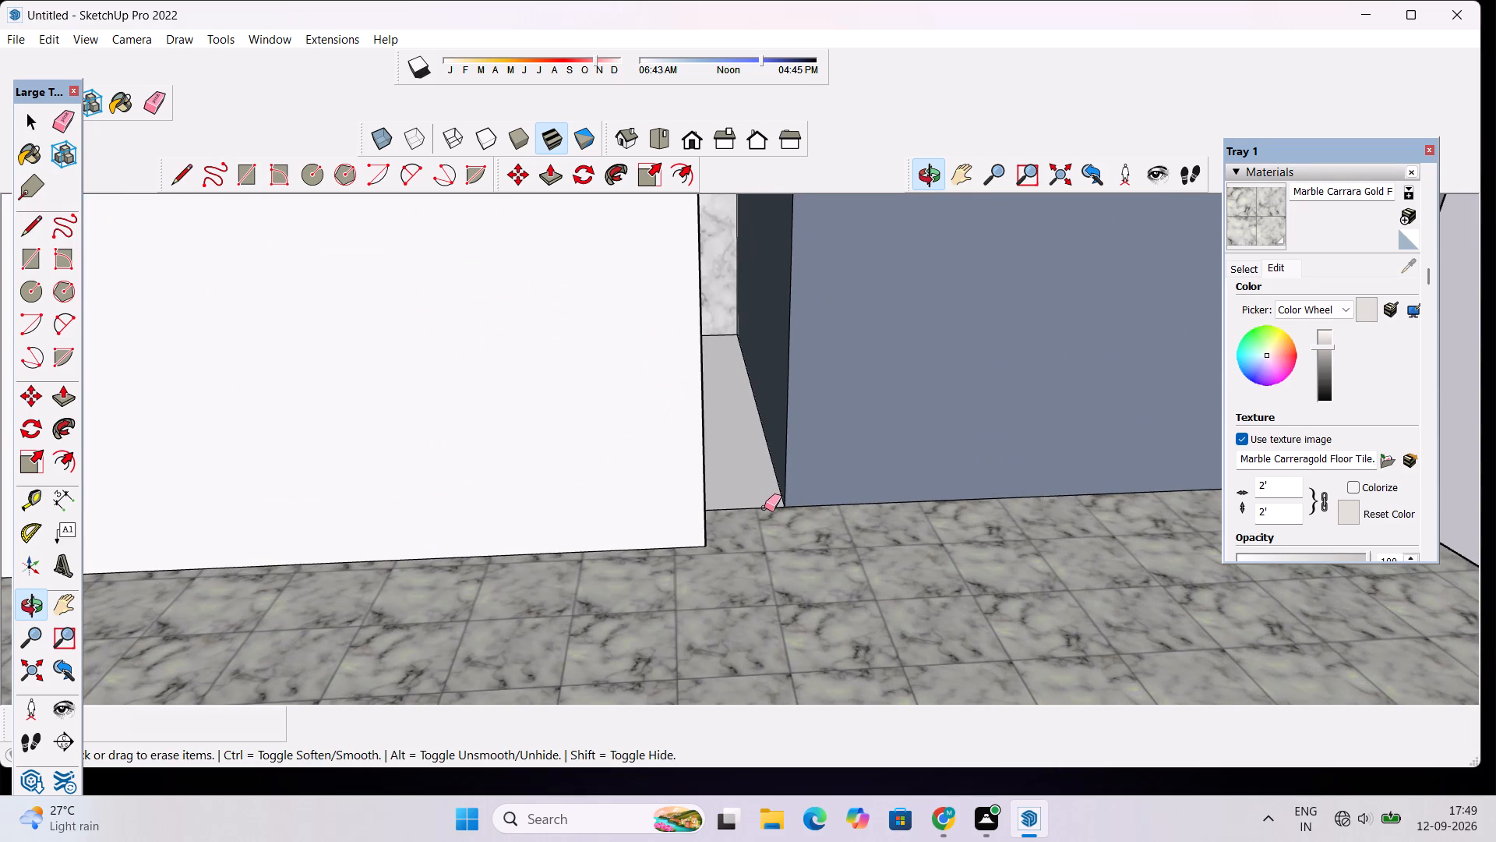
left_click(764, 508)
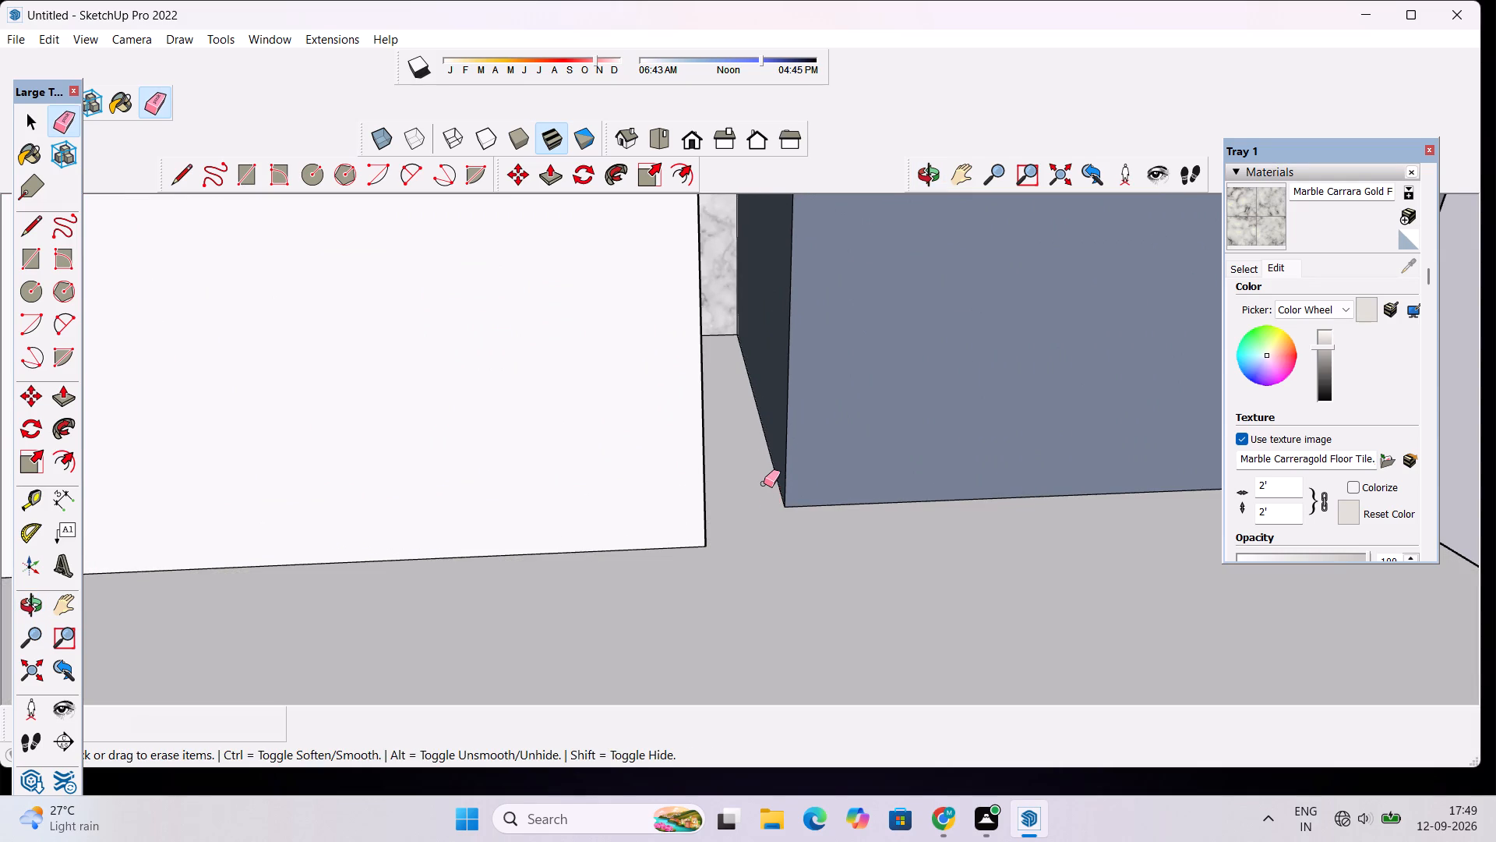
key("ctrl+z")
left_click(762, 507)
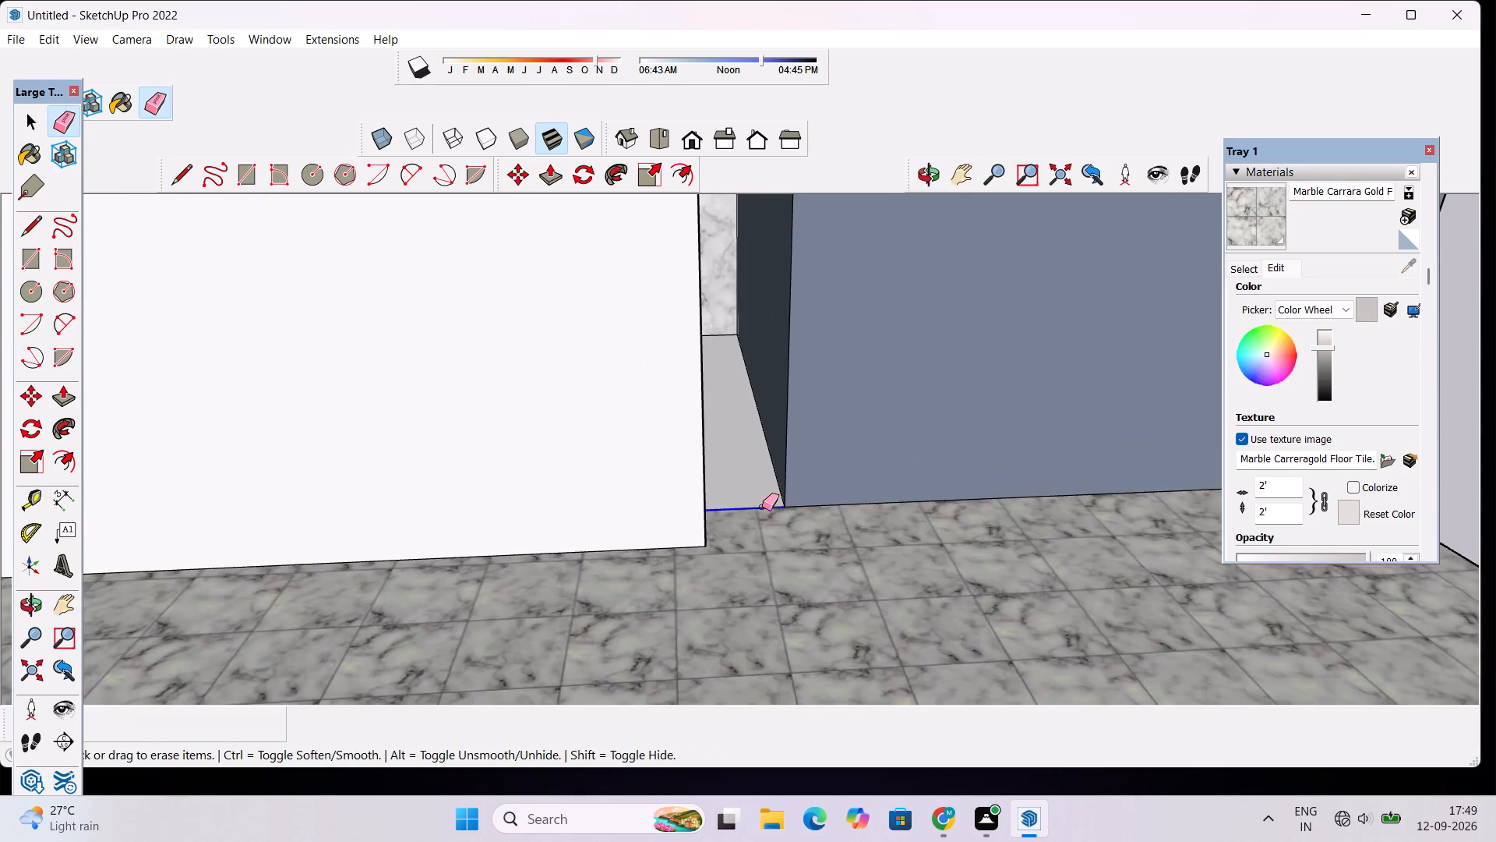
scroll(750, 451, "down", 18)
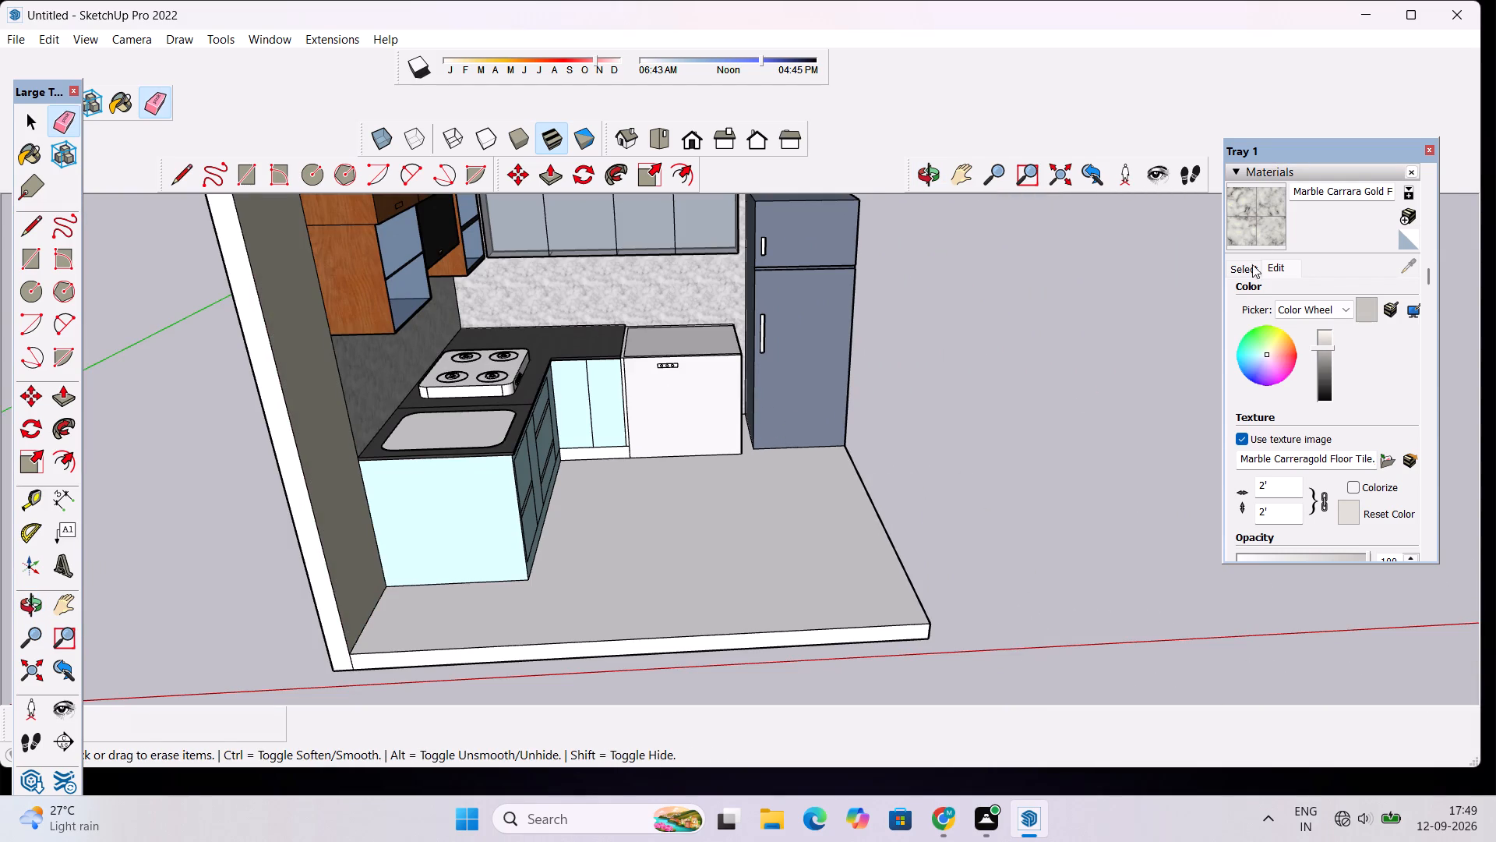
Repaint the whole kitchen floor with the Marble Carrara Gold floor tile material.
left_click(1258, 235)
left_click(806, 547)
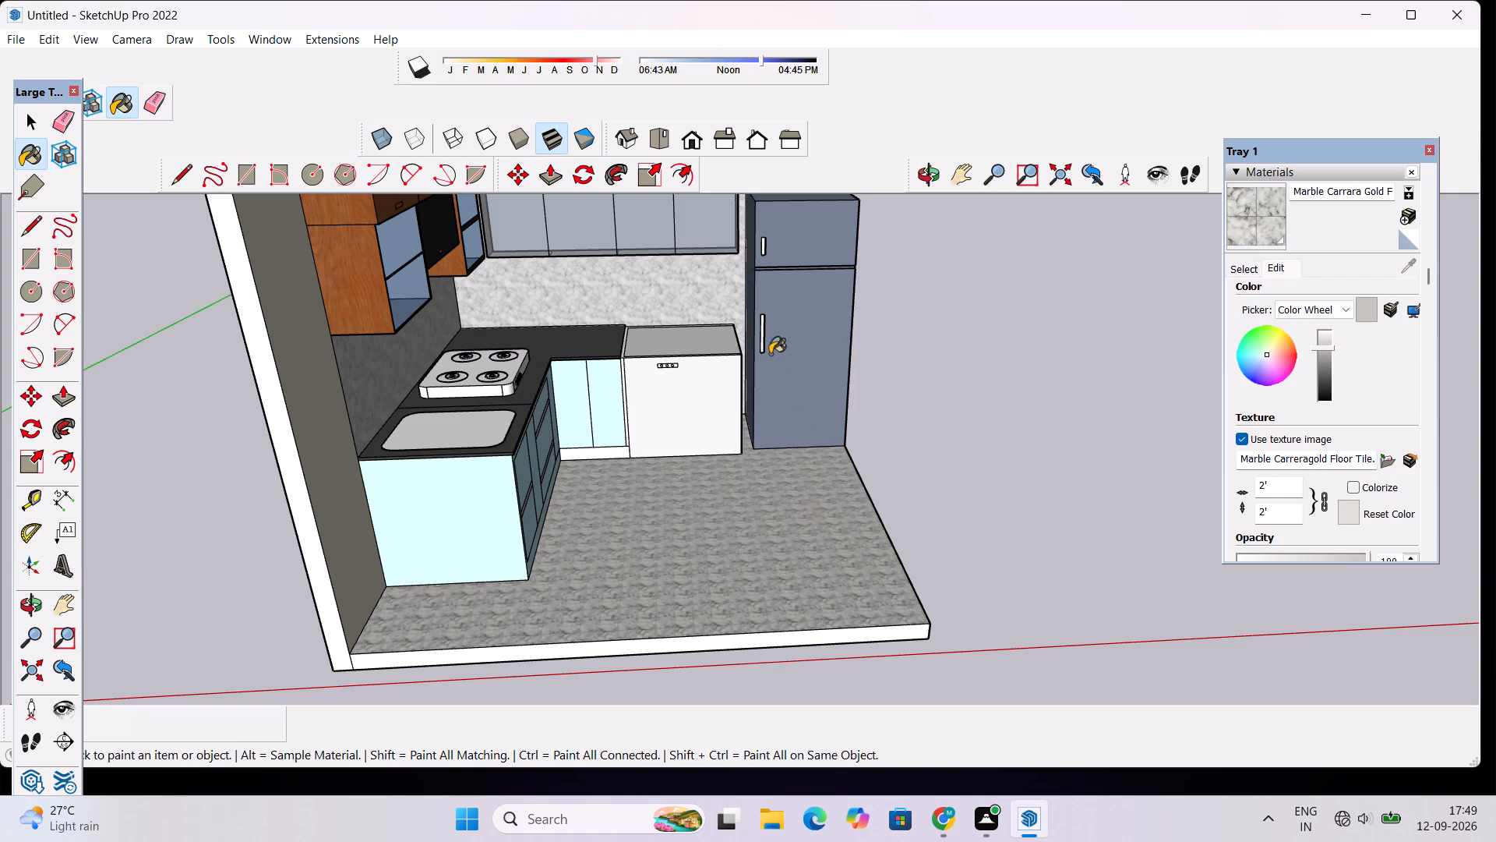
Examine the kitchen from several angles, covering the floor, cabinets, recessed ceiling and the separate ceiling slab beside it.
scroll(767, 349, "up", 6)
left_click(930, 167)
left_click_drag(919, 363, 787, 401)
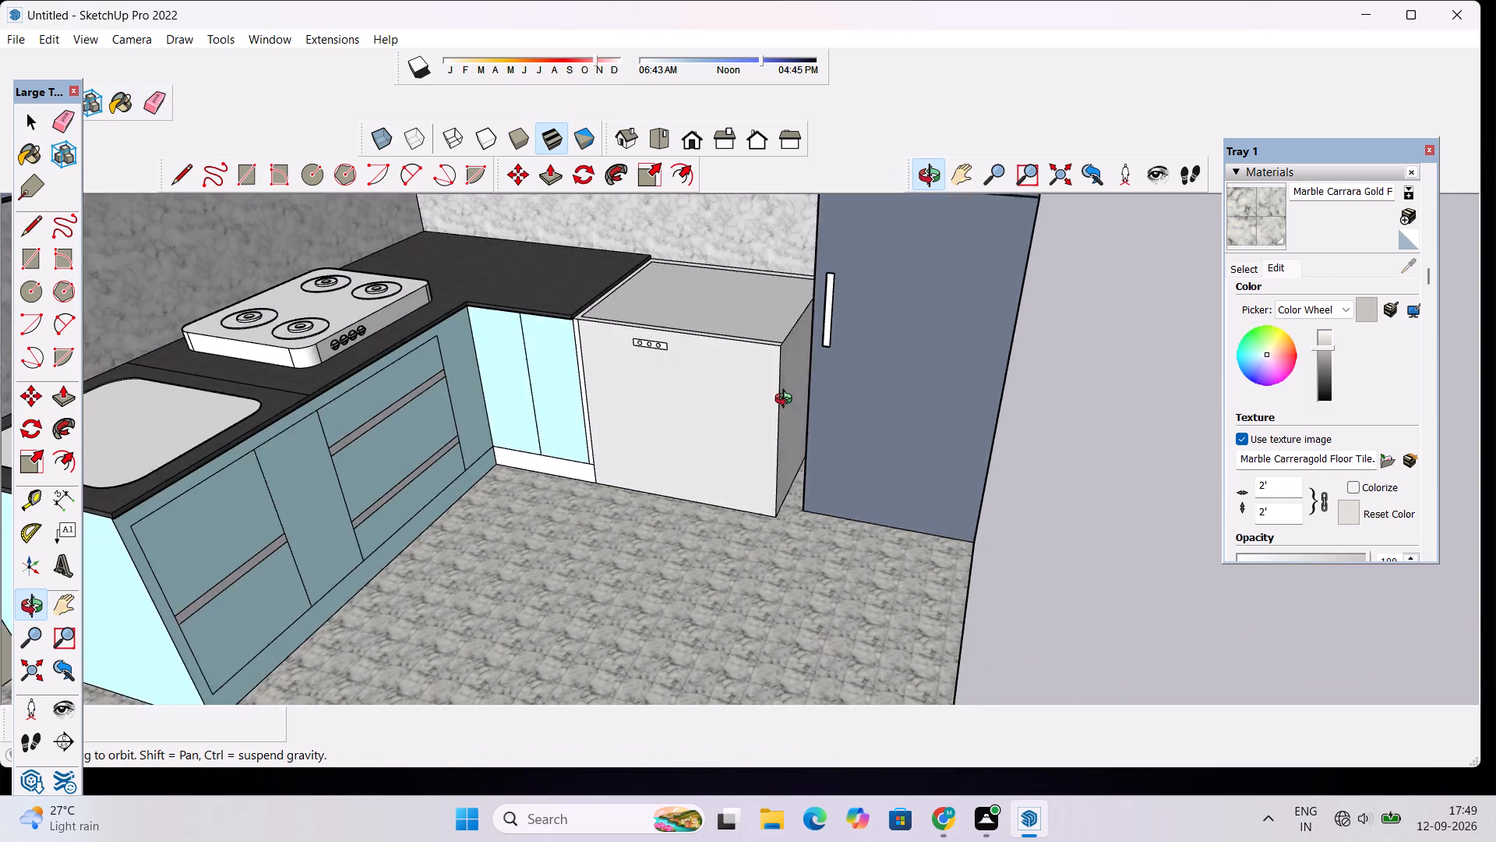
left_click_drag(787, 401, 709, 294)
scroll(669, 387, "up", 3)
scroll(669, 387, "down", 10)
left_click_drag(822, 509, 702, 508)
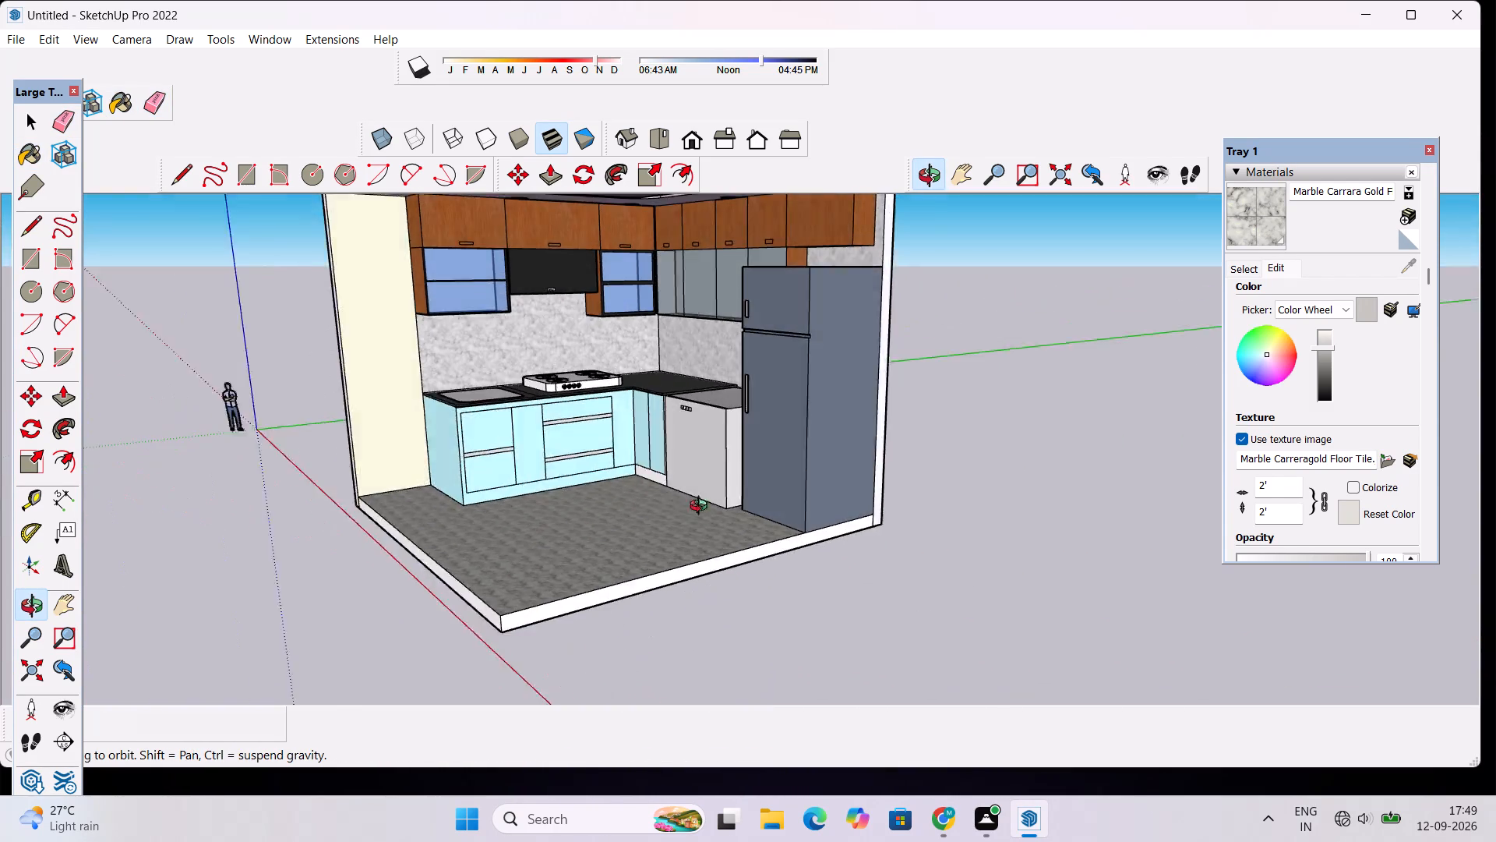
left_click_drag(702, 508, 683, 505)
scroll(674, 500, "down", 5)
left_click_drag(662, 455, 729, 569, "shift")
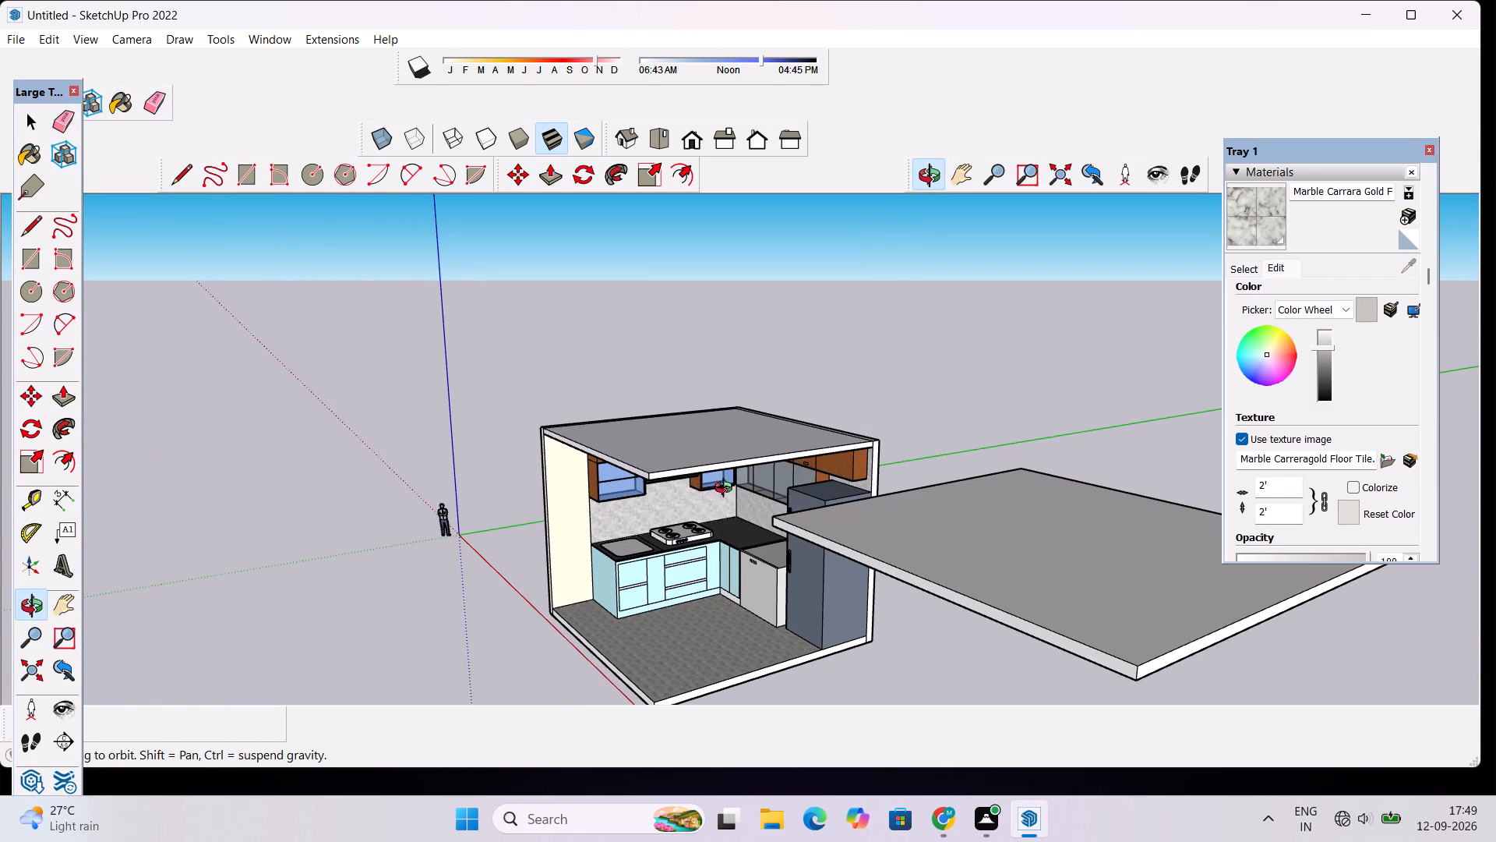
scroll(735, 448, "down", 1)
left_click_drag(718, 490, 734, 457, "shift")
scroll(734, 457, "down", 4)
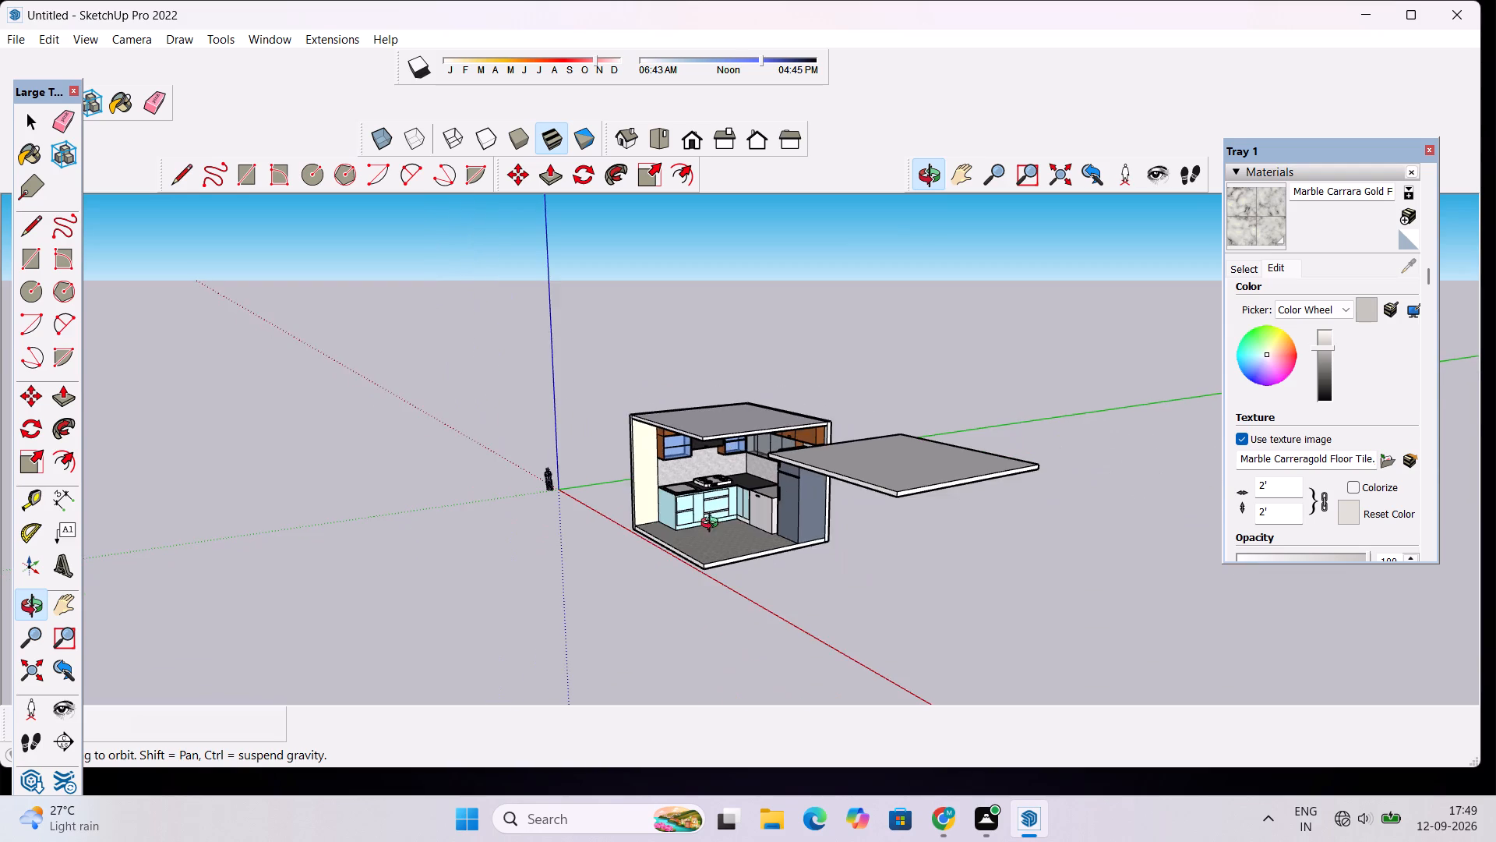
left_click_drag(713, 525, 805, 324)
scroll(807, 334, "up", 1)
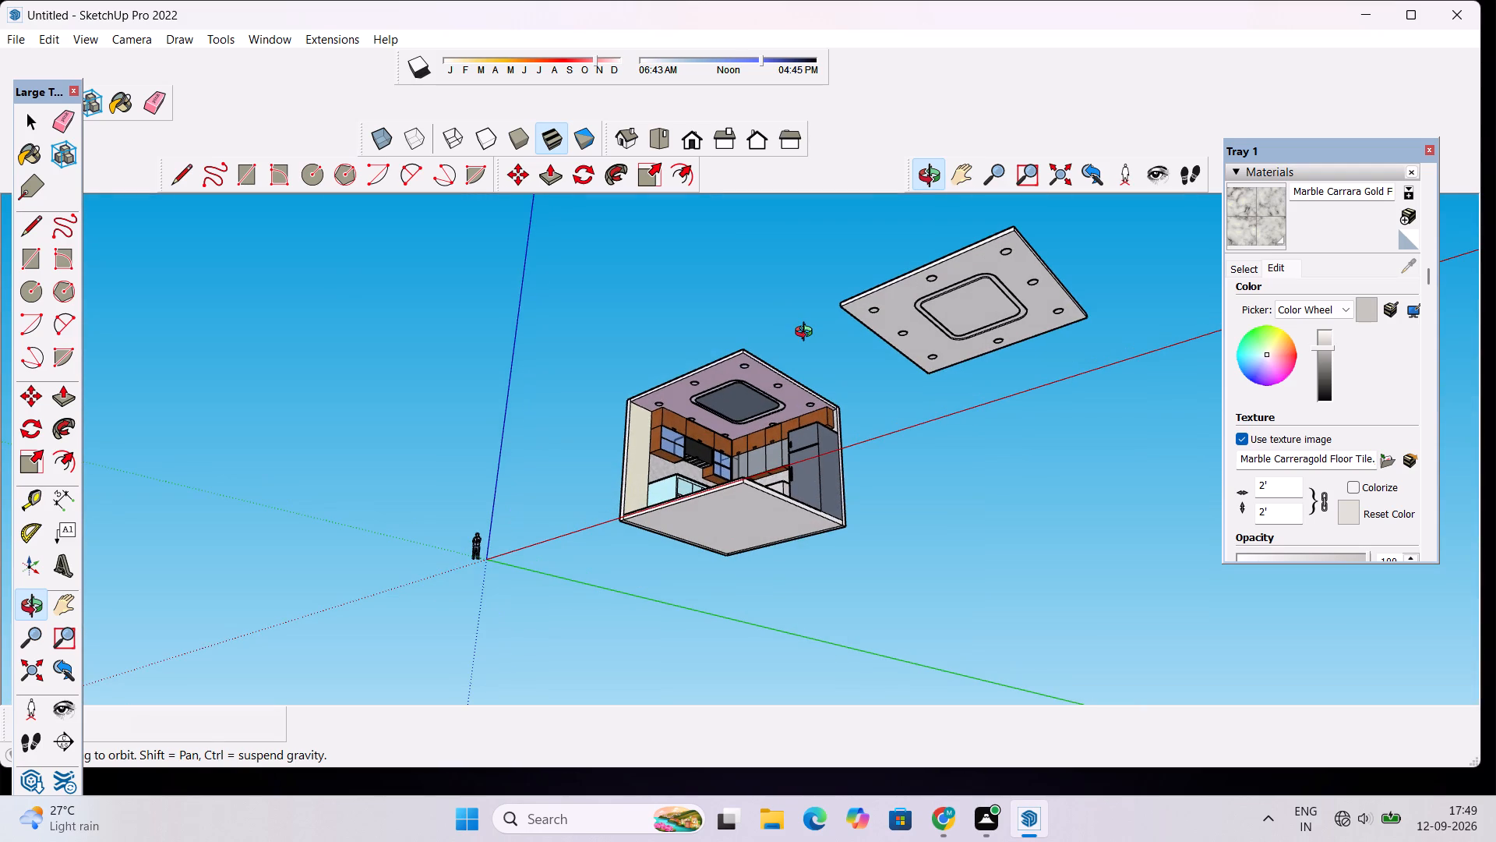
scroll(807, 334, "down", 8)
left_click_drag(807, 347, 795, 389)
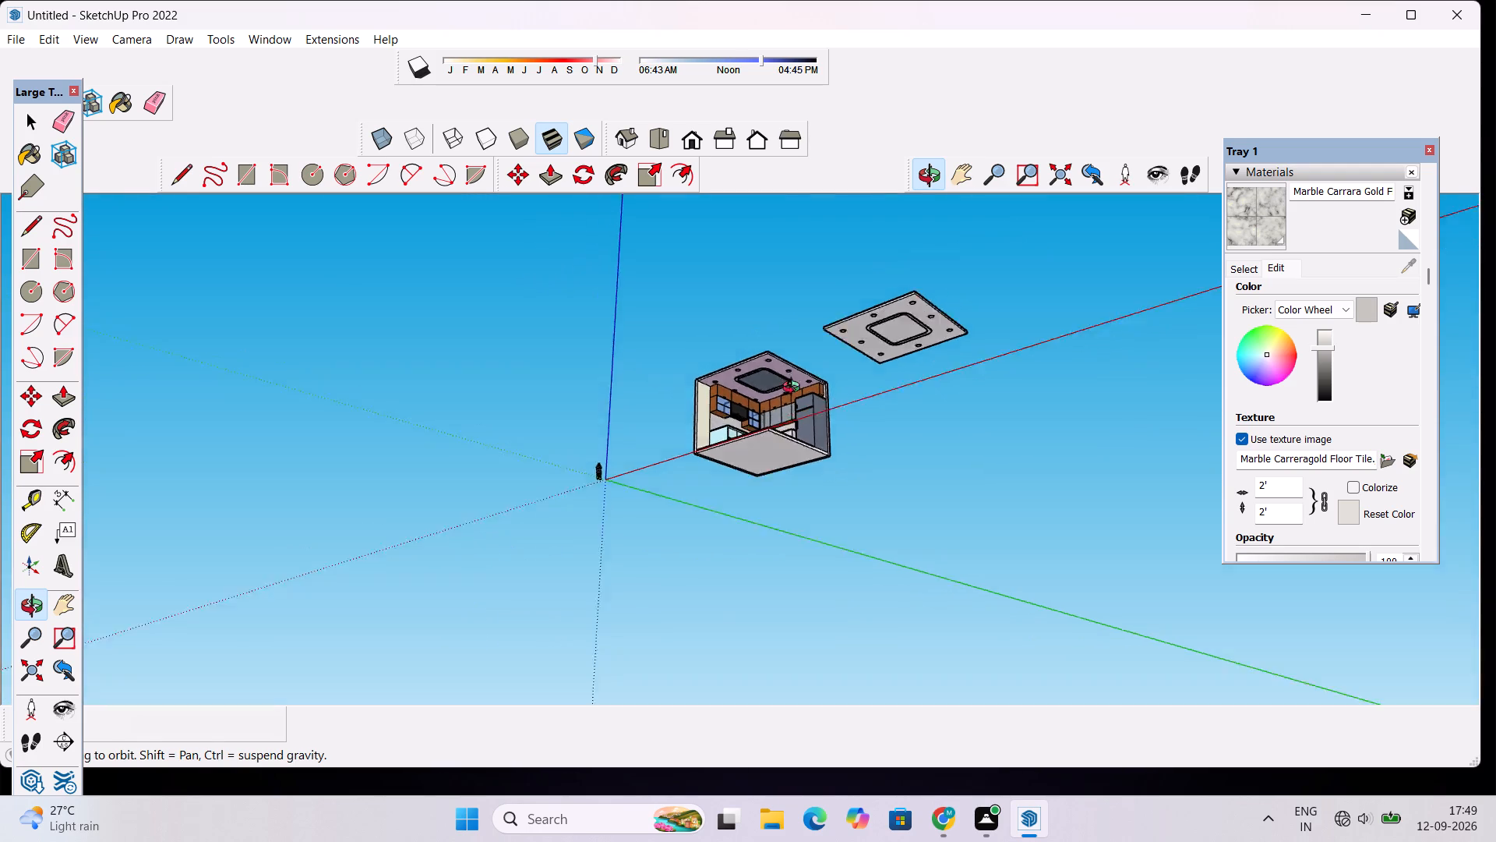
left_click_drag(795, 389, 792, 455)
scroll(785, 365, "up", 15)
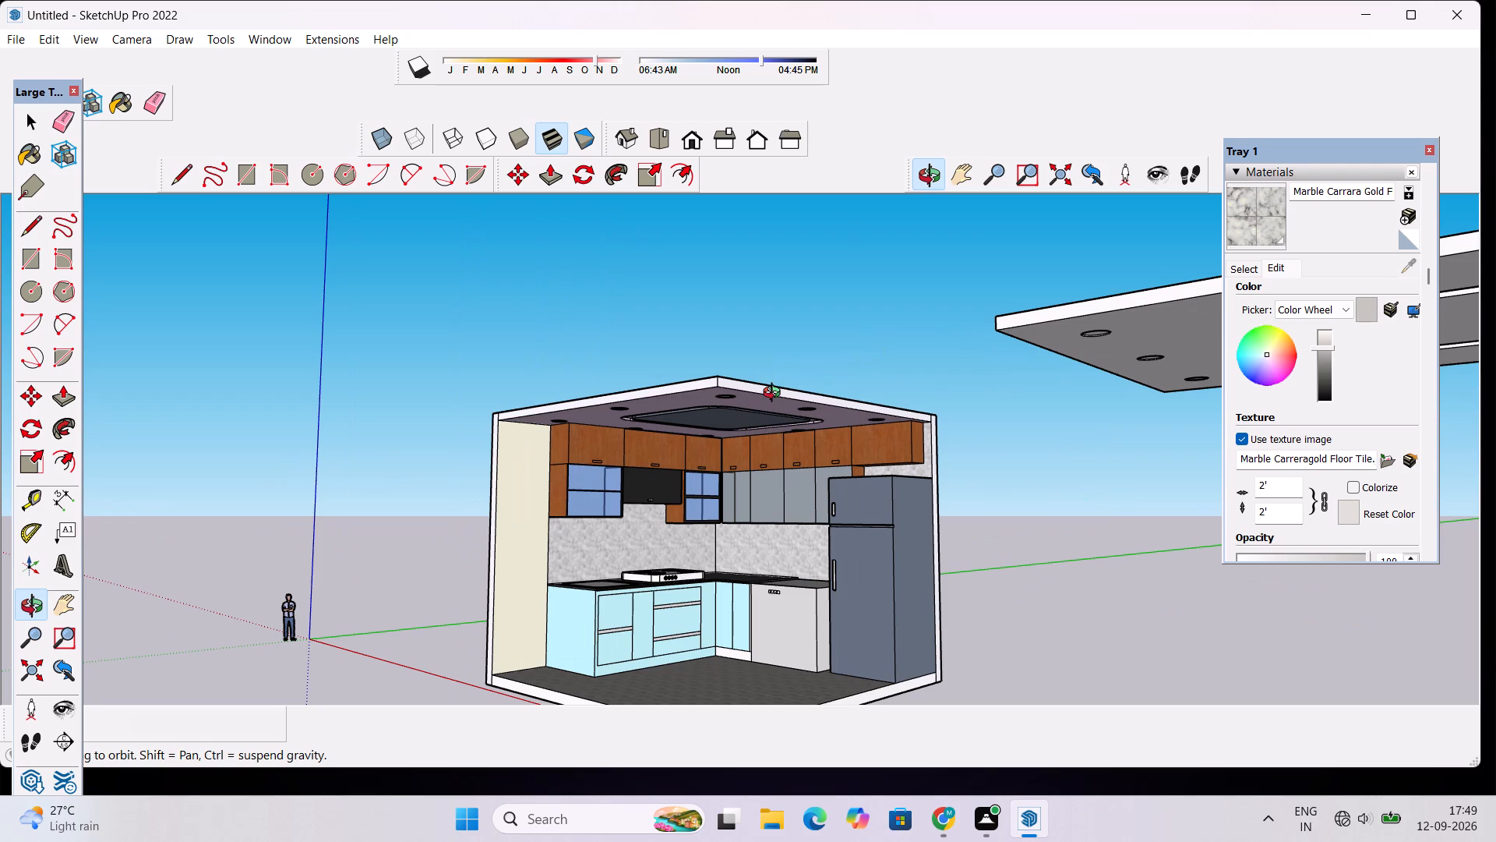
scroll(775, 394, "down", 5)
left_click_drag(695, 439, 691, 559)
scroll(741, 504, "up", 5)
left_click_drag(731, 522, 743, 433)
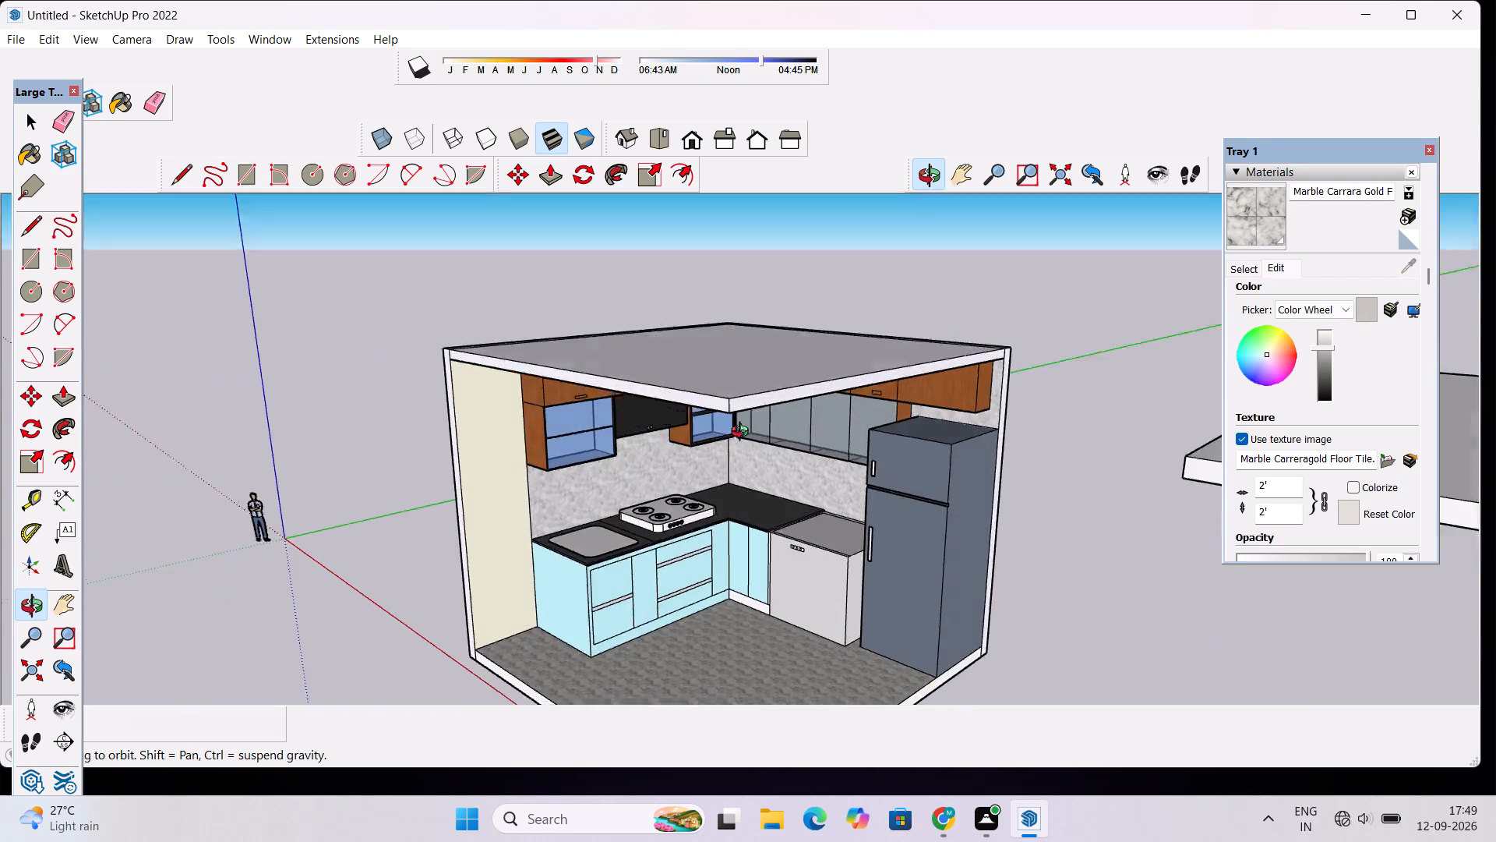
left_click_drag(743, 433, 767, 329)
left_click_drag(768, 332, 722, 546)
scroll(764, 416, "up", 3)
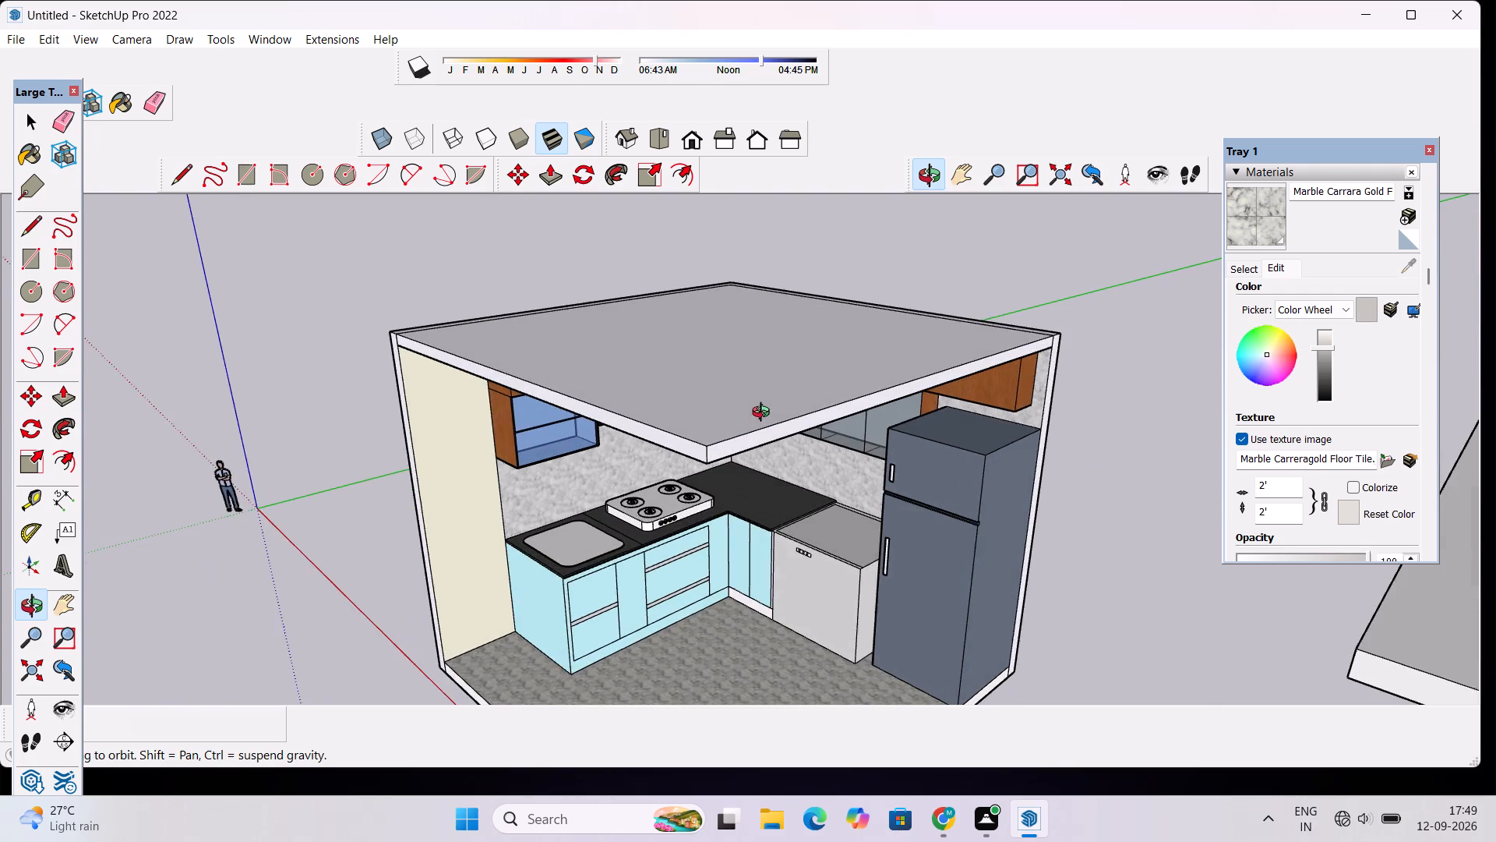
scroll(764, 414, "up", 3)
left_click_drag(660, 457, 867, 301)
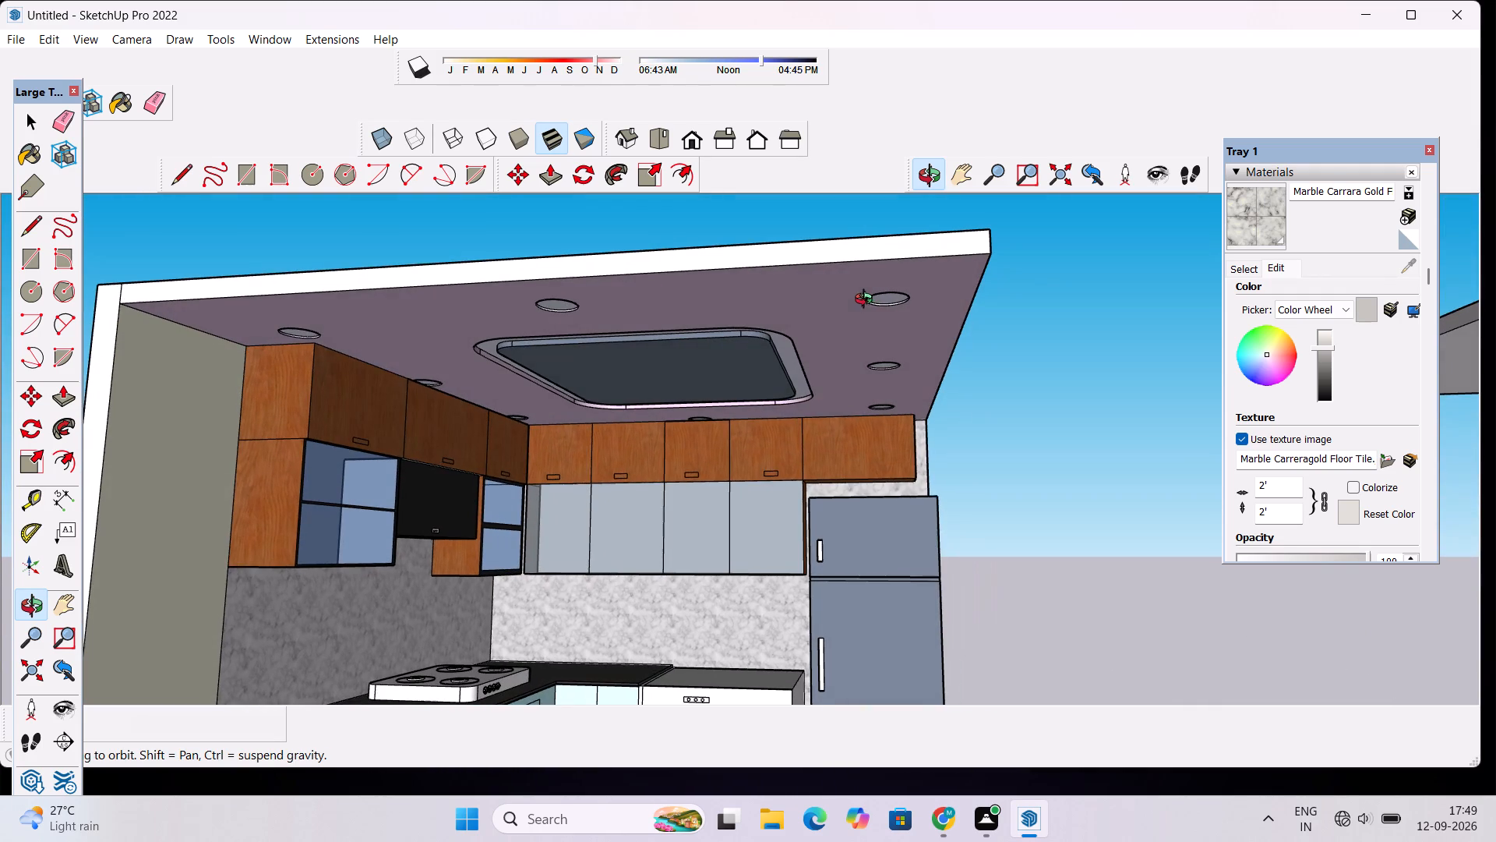
scroll(582, 469, "up", 3)
left_click_drag(699, 492, 569, 488)
scroll(568, 469, "down", 5)
left_click_drag(821, 475, 562, 578)
left_click_drag(563, 567, 945, 424)
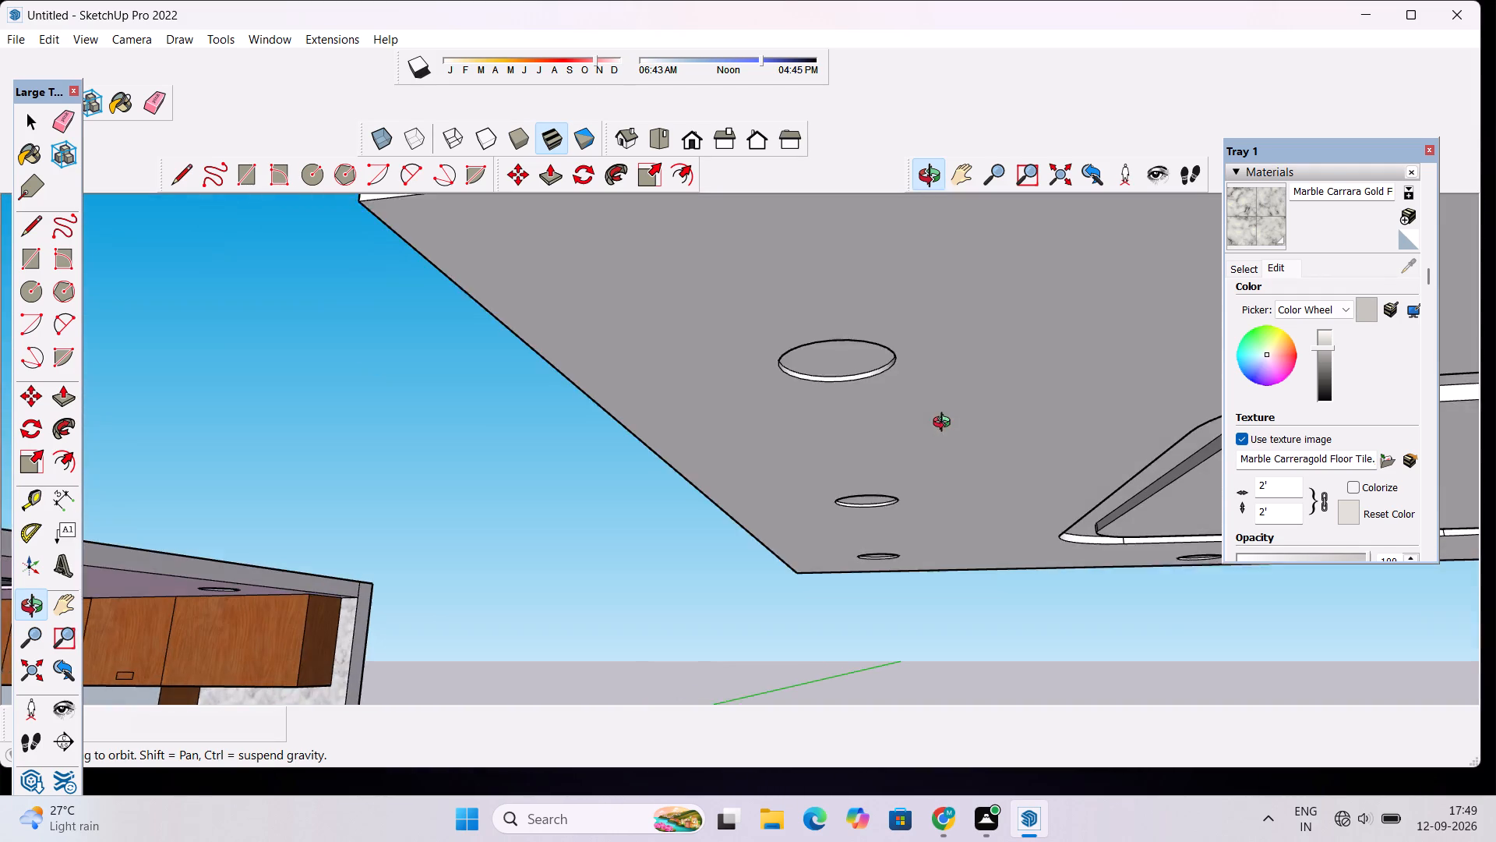
left_click_drag(945, 424, 944, 425)
scroll(985, 394, "down", 20)
scroll(985, 394, "down", 1)
scroll(681, 471, "up", 5)
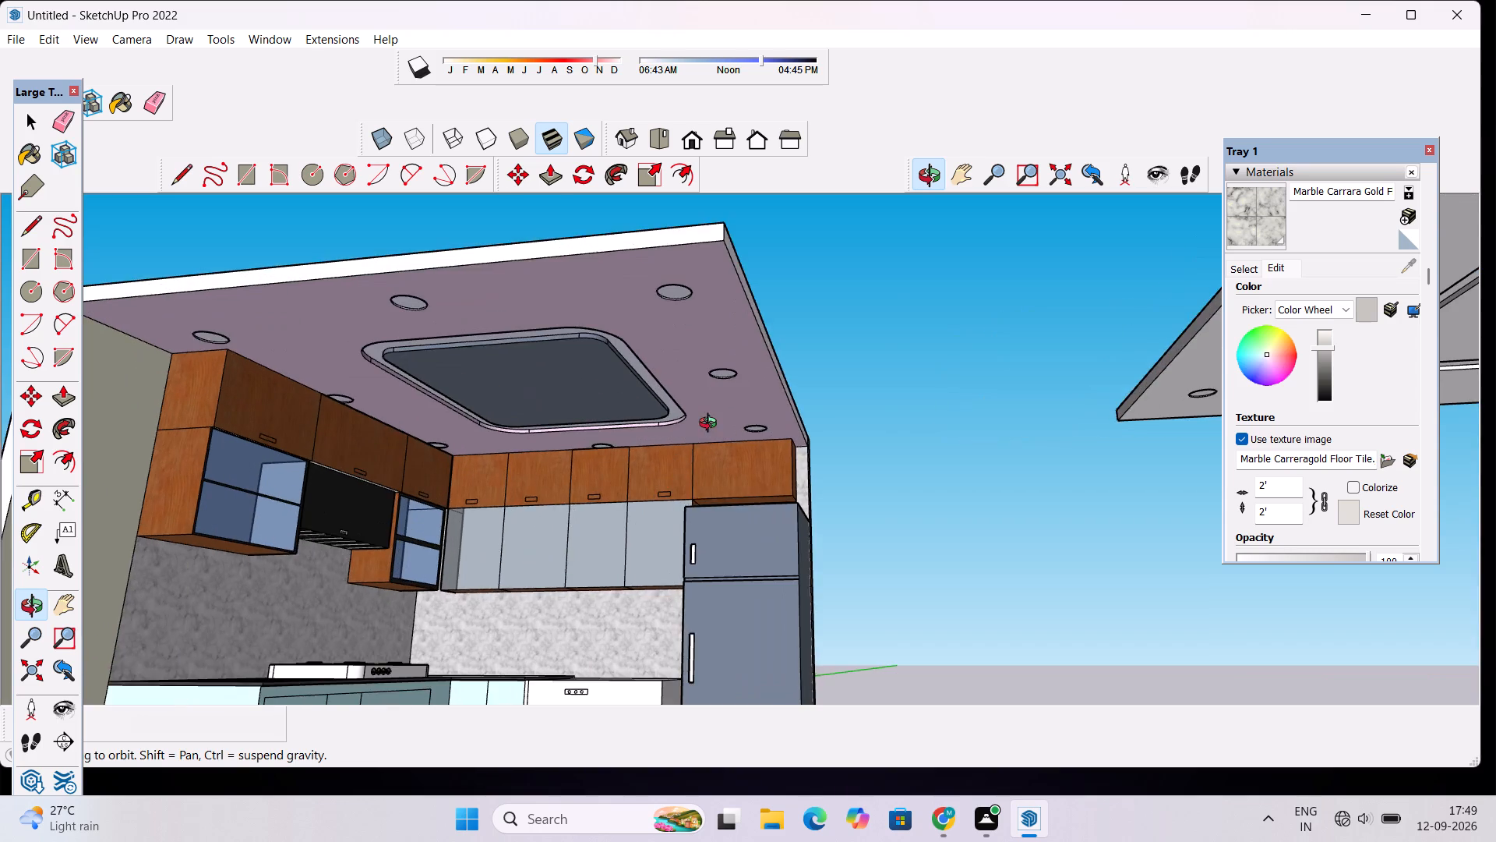
left_click_drag(711, 425, 510, 632)
scroll(557, 508, "down", 9)
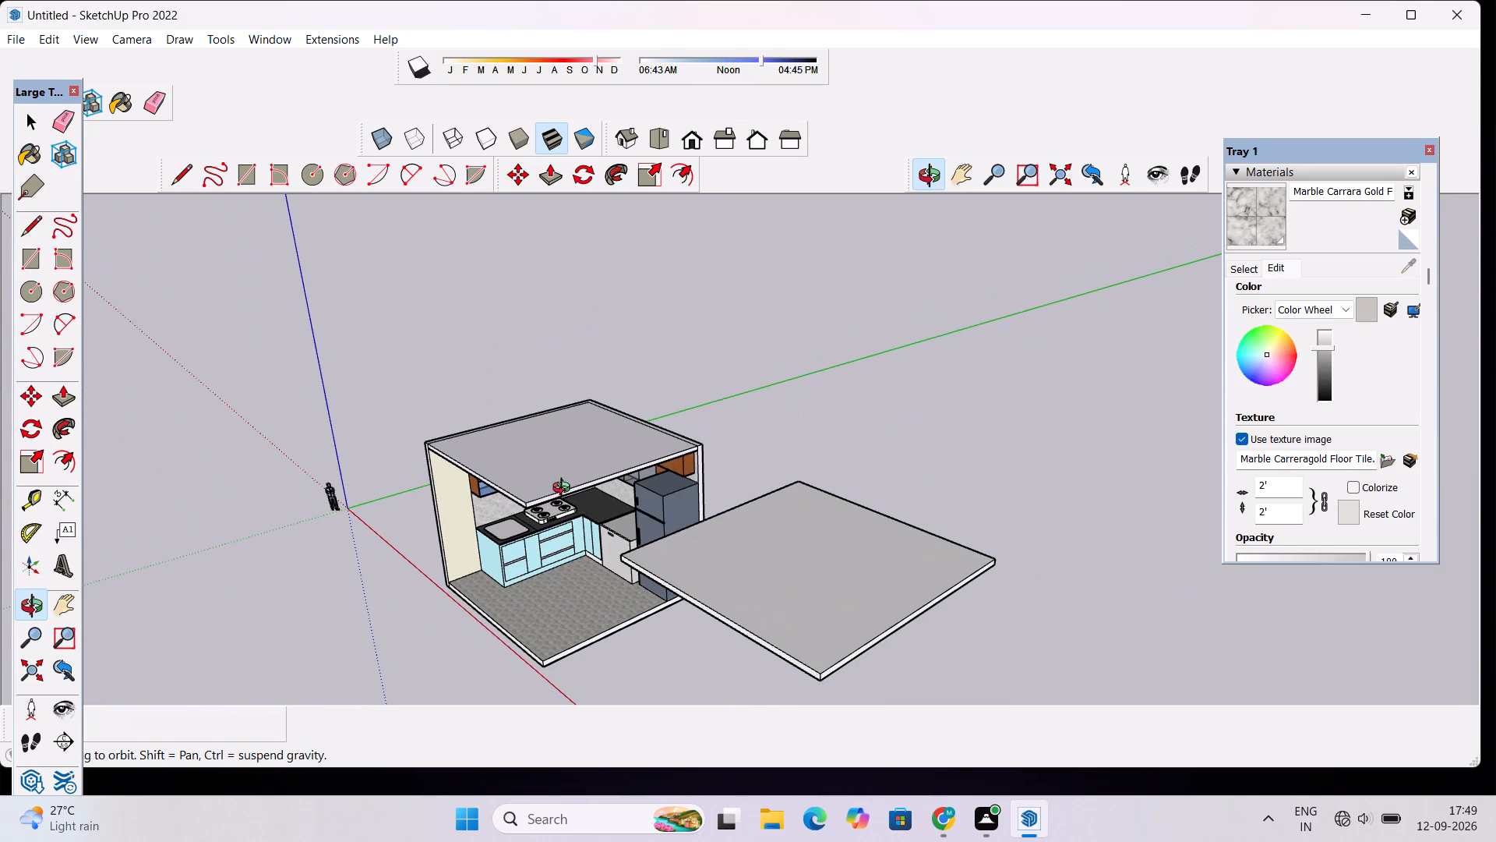
left_click_drag(563, 490, 824, 455, "shift")
left_click_drag(798, 545, 799, 428)
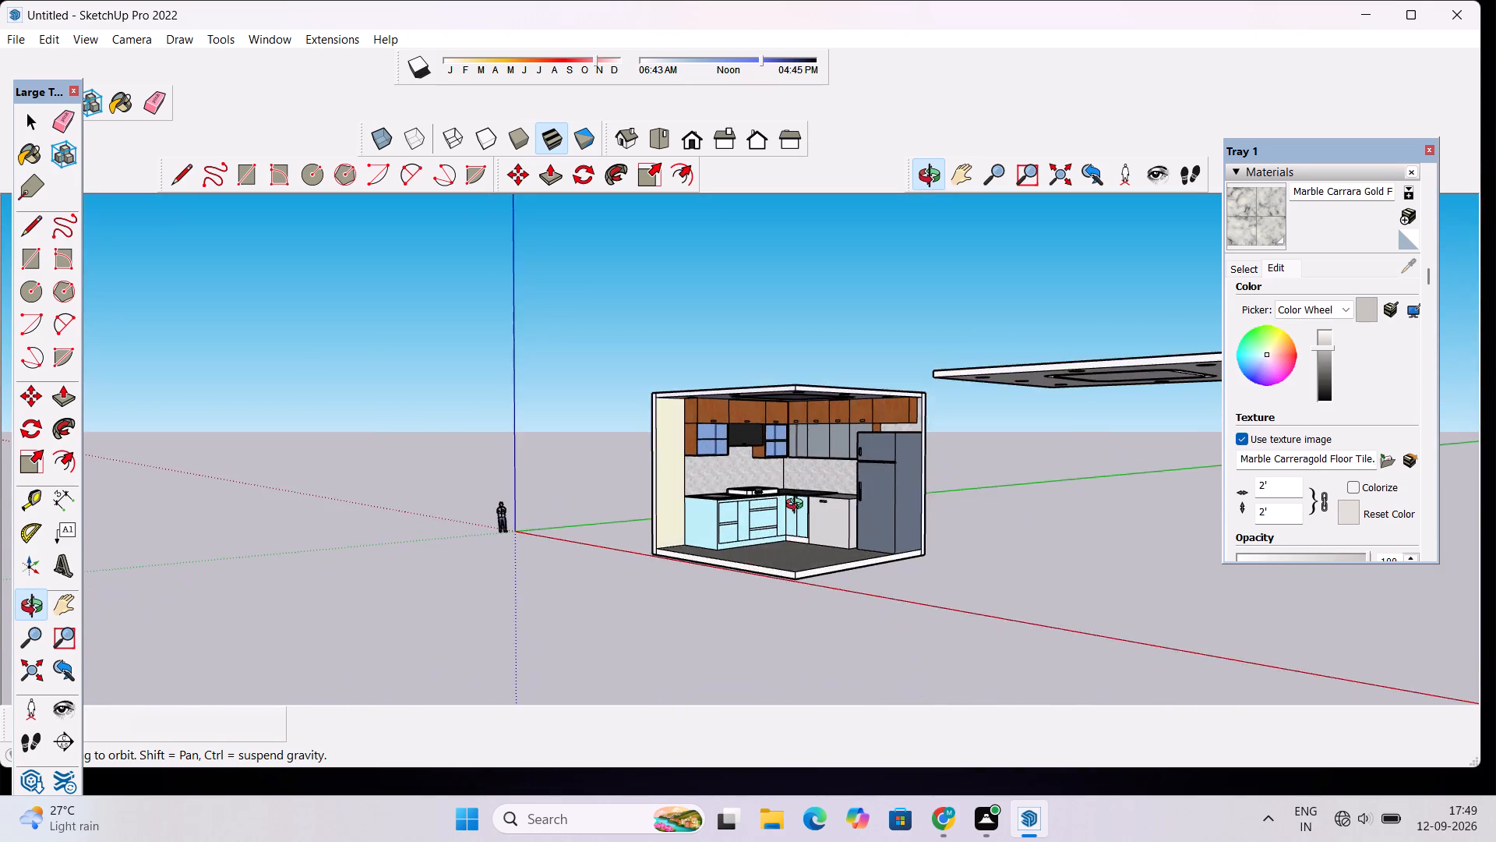
Paint the top surface of the gas stove with 0136_Charcoal from Colors-Named.
scroll(798, 506, "up", 11)
left_click_drag(906, 455, 831, 495)
scroll(717, 417, "up", 2)
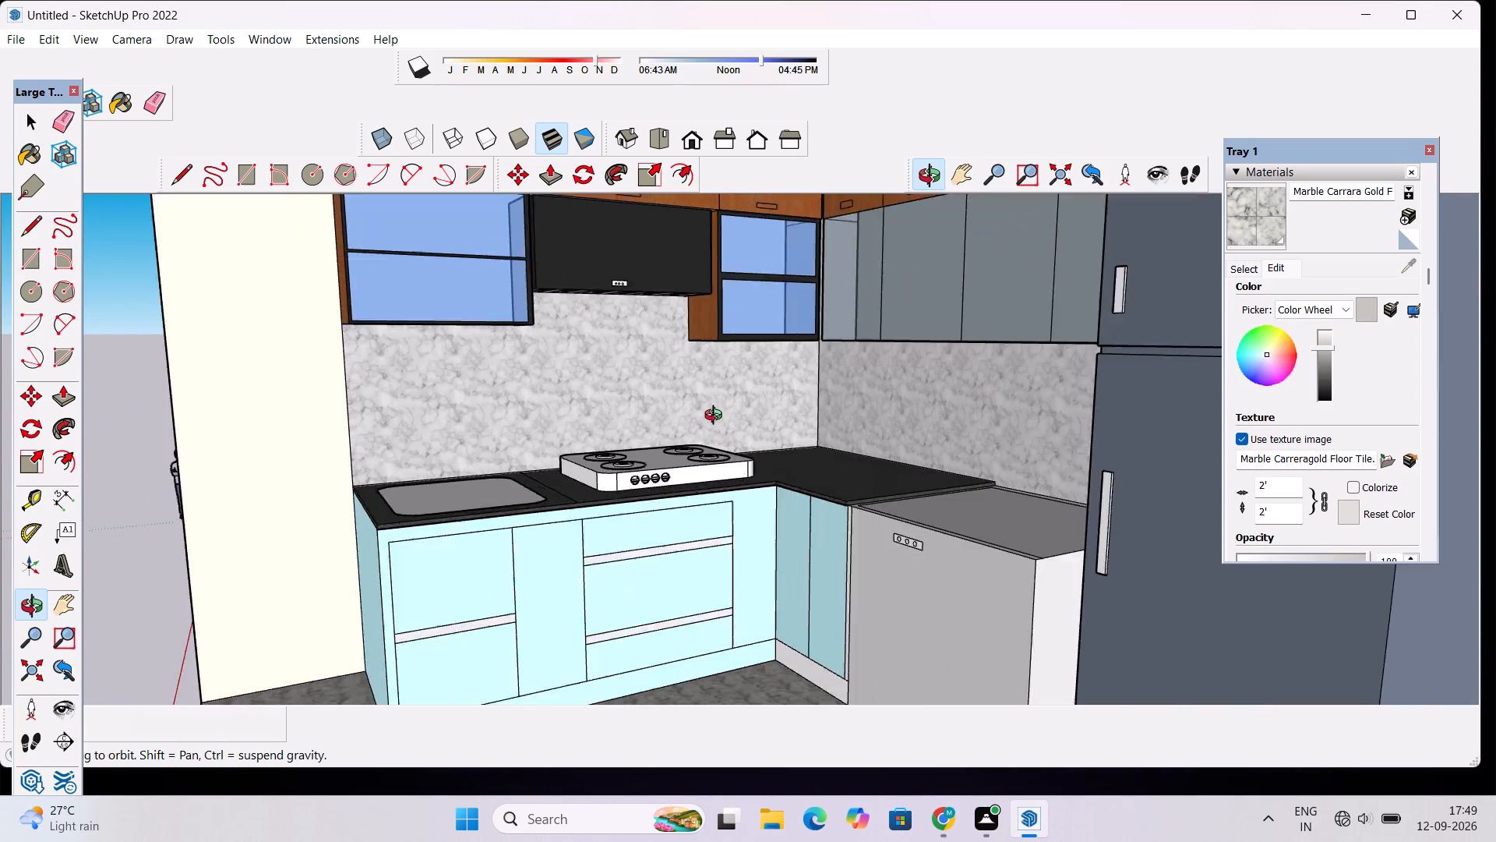
scroll(717, 417, "up", 3)
scroll(720, 411, "down", 8)
scroll(718, 415, "up", 5)
left_click_drag(703, 455, 676, 571)
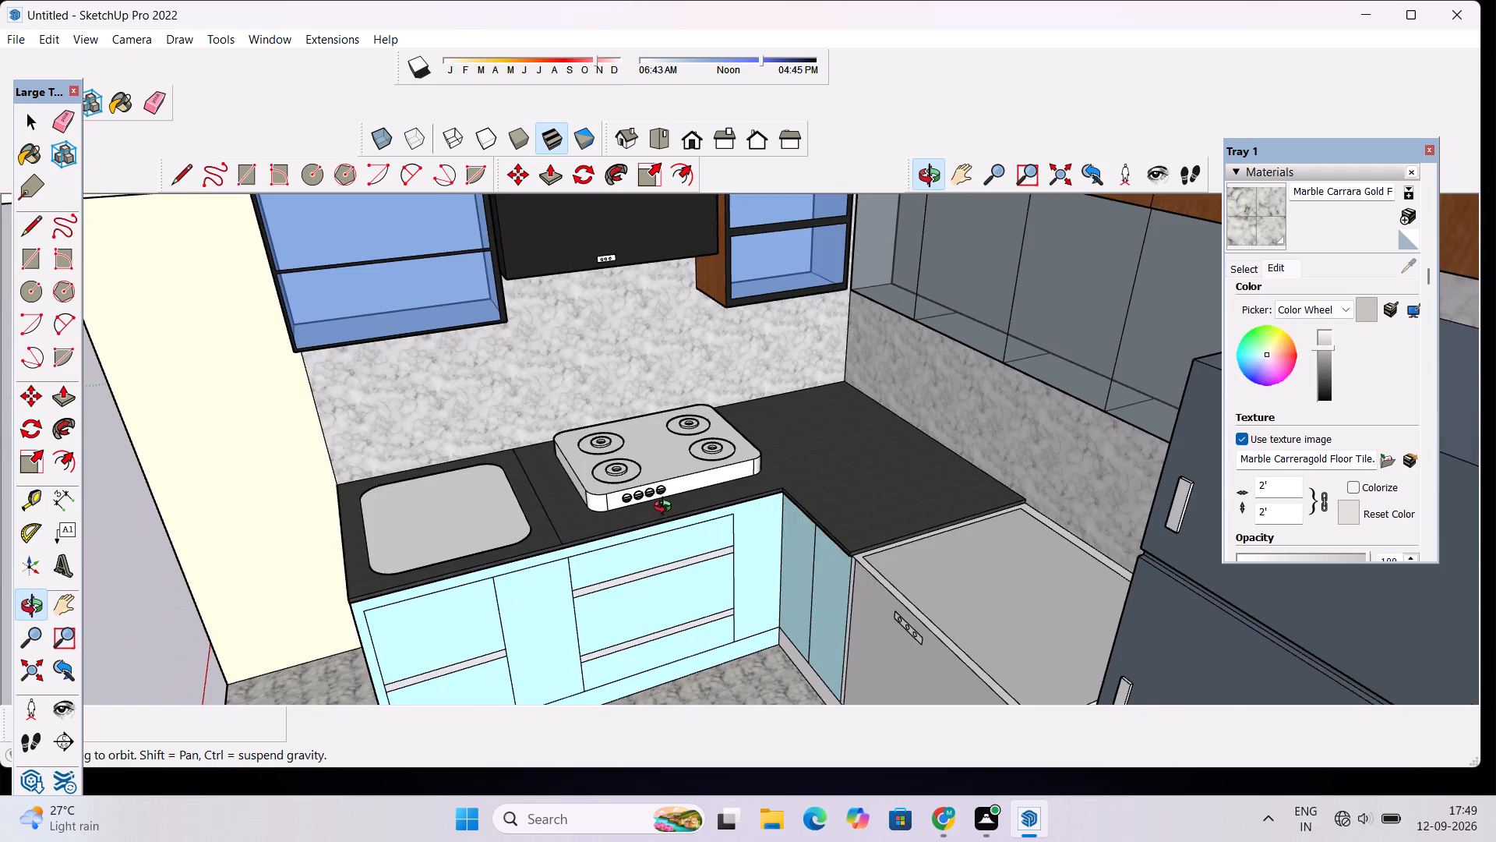
scroll(666, 508, "up", 10)
left_click(1259, 270)
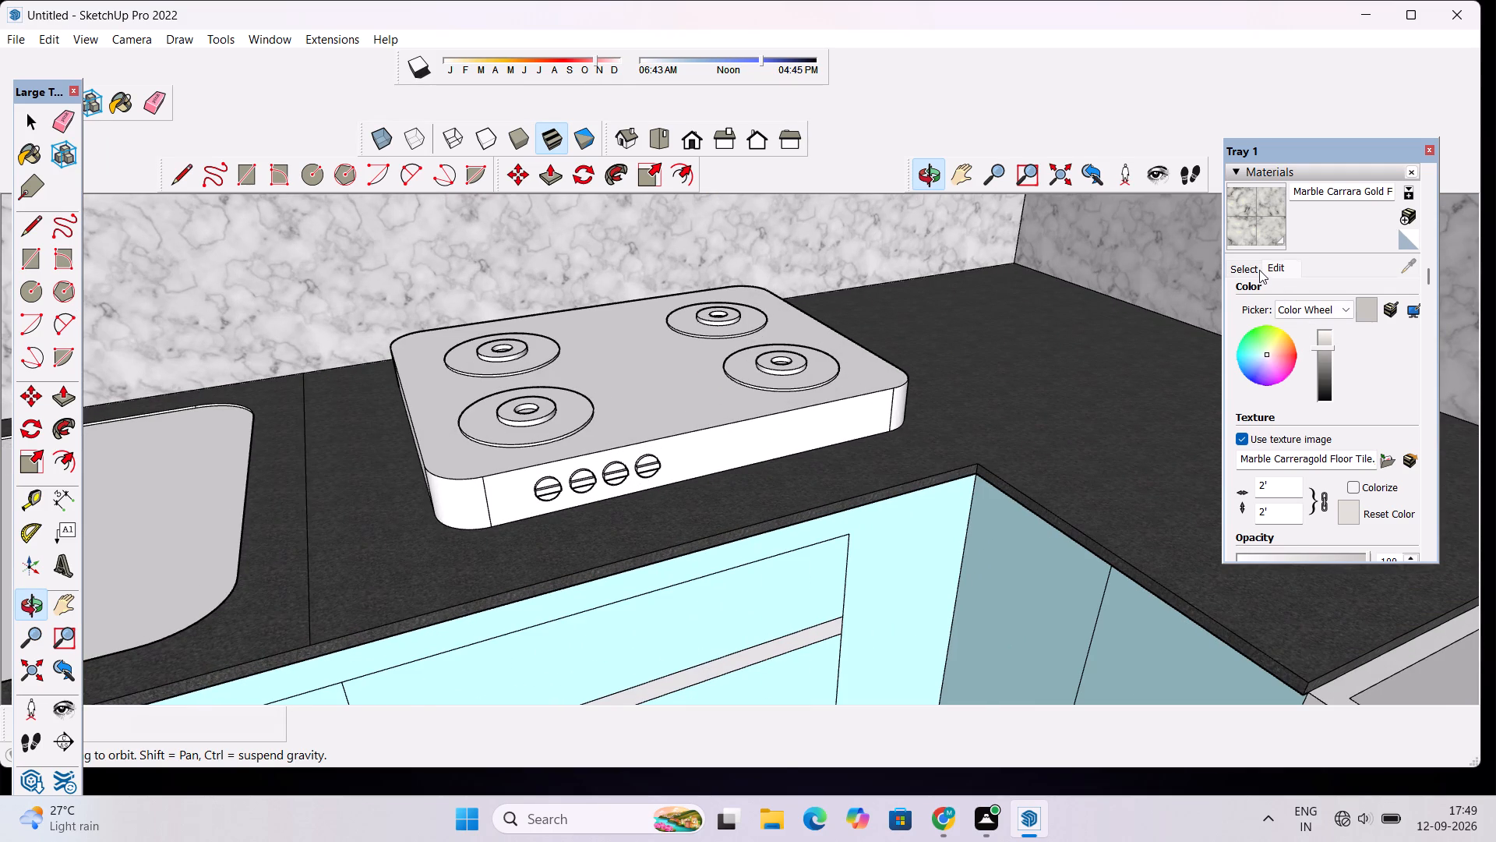
left_click(1392, 292)
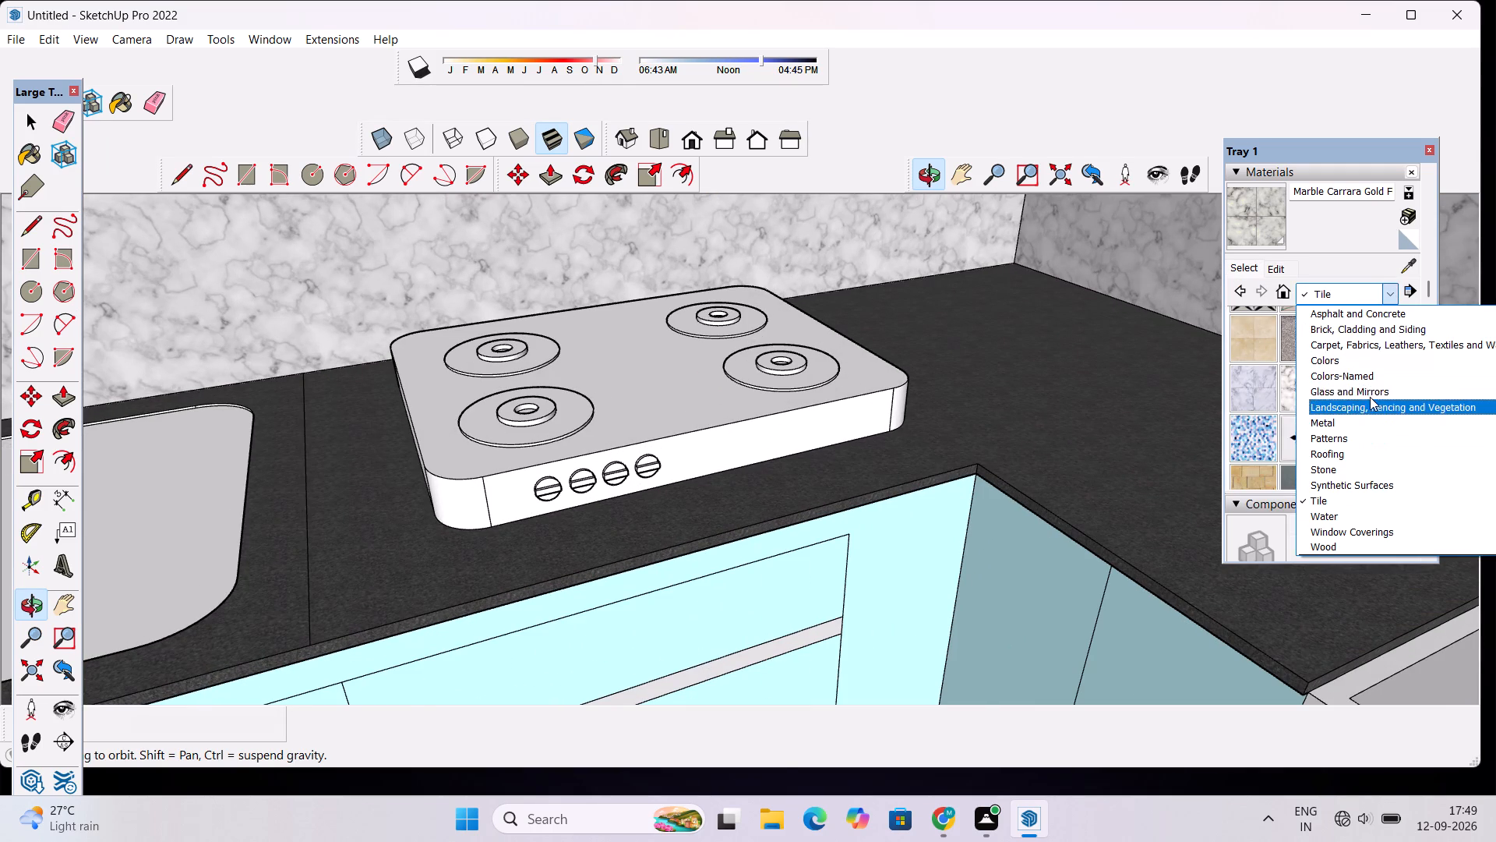
left_click(1367, 376)
scroll(1358, 391, "down", 13)
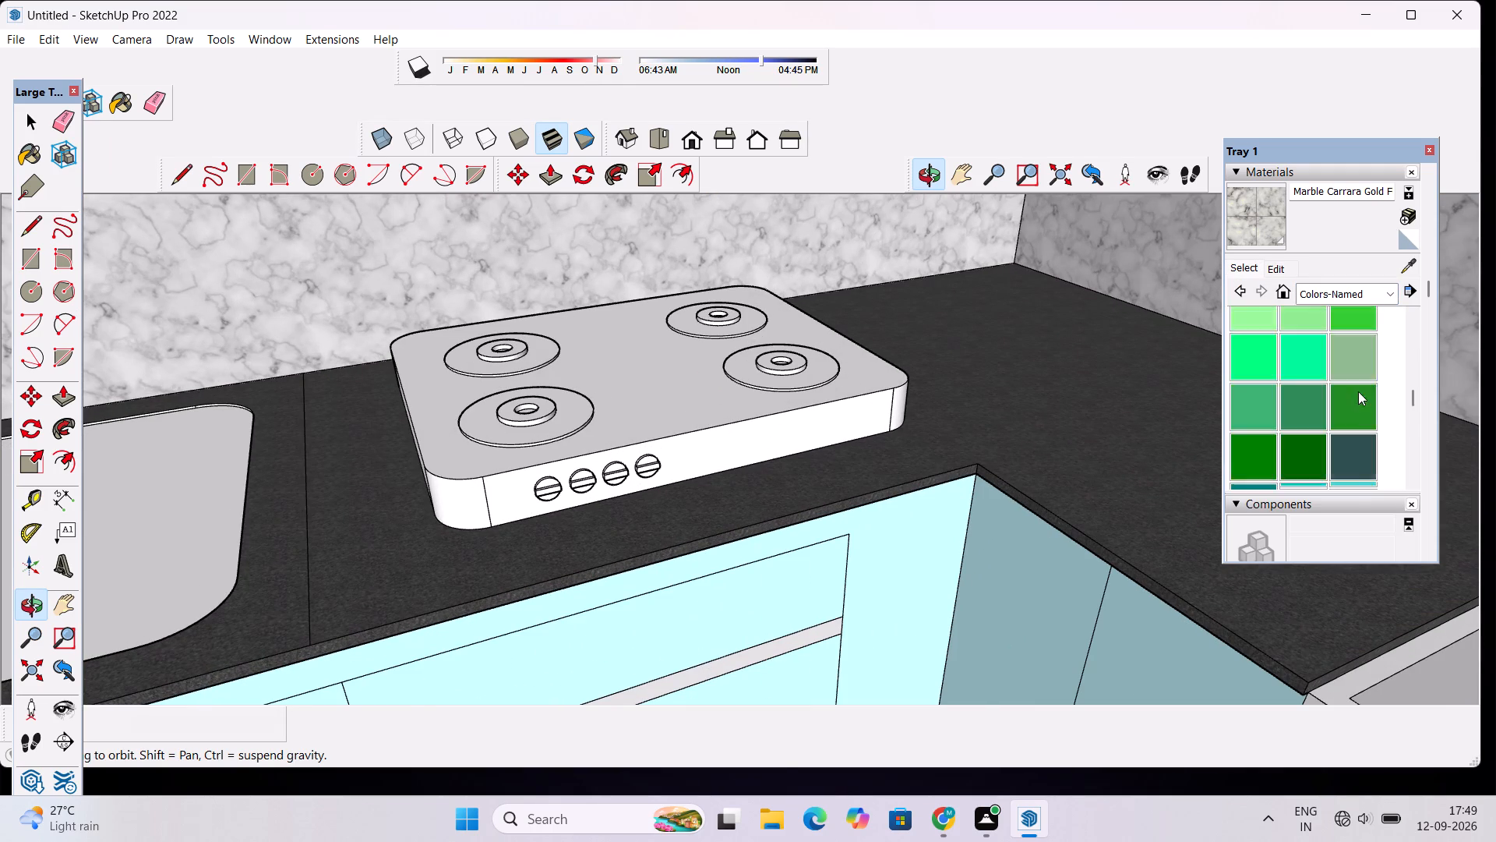
scroll(1358, 391, "down", 16)
scroll(1340, 386, "up", 5)
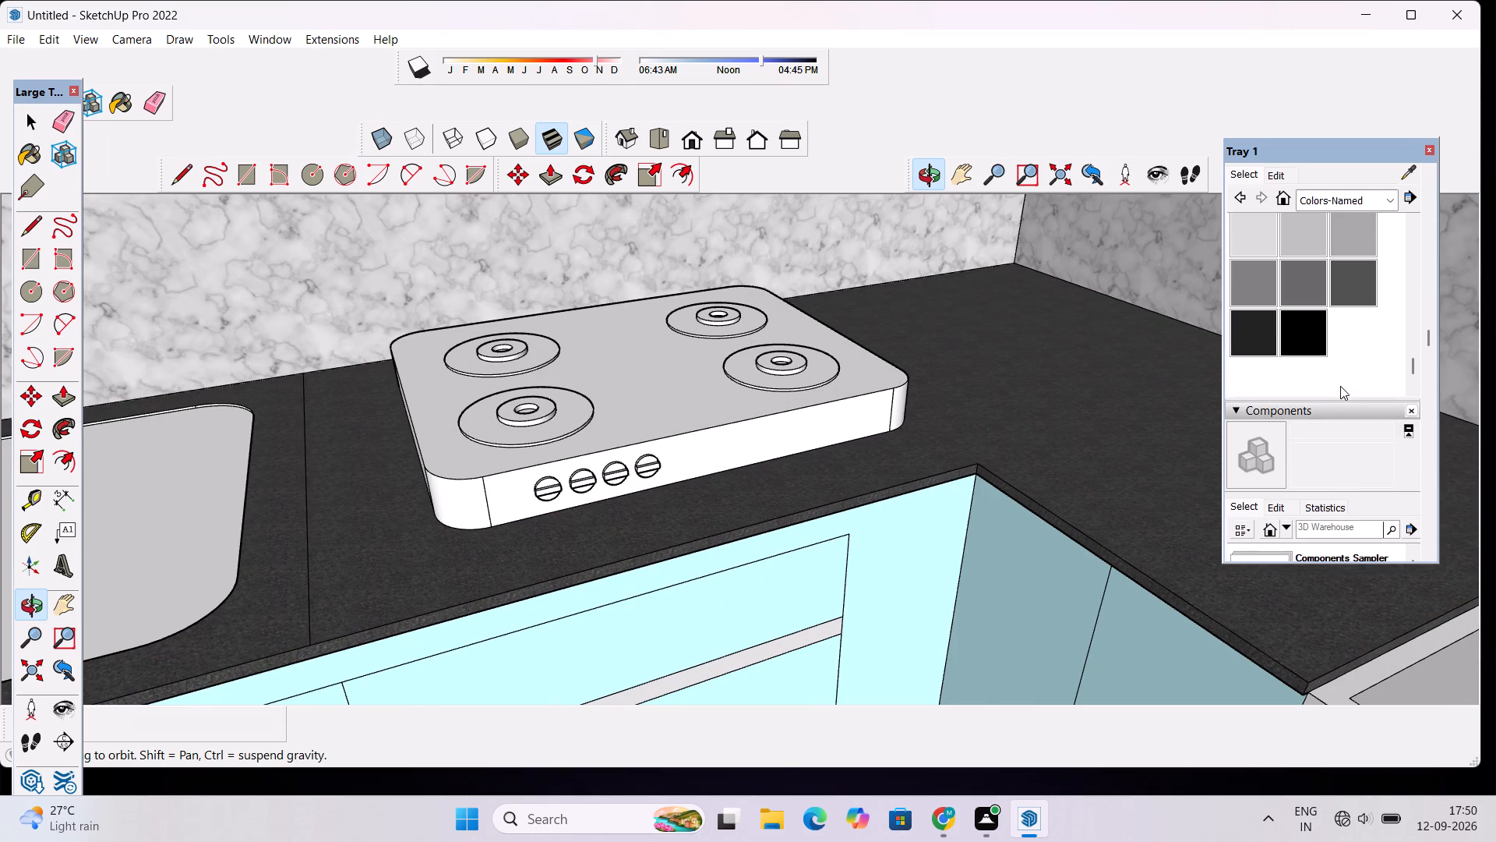
left_click(1258, 342)
left_click(850, 386)
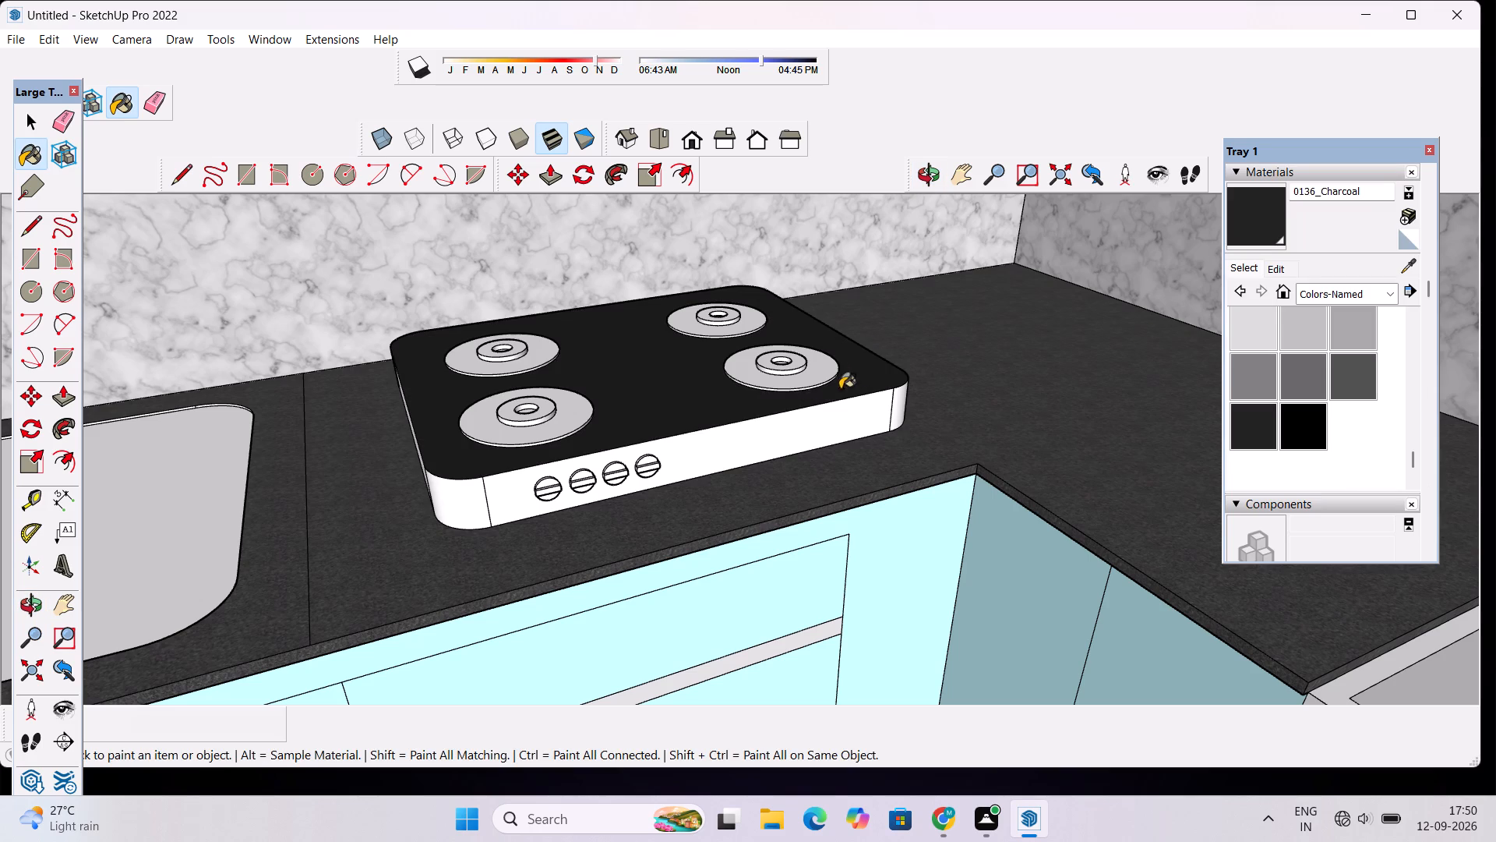
Paint the gas stove's front face, rounded front corners and sink-side face with 0136_Charcoal.
scroll(719, 429, "up", 3)
left_click(717, 442)
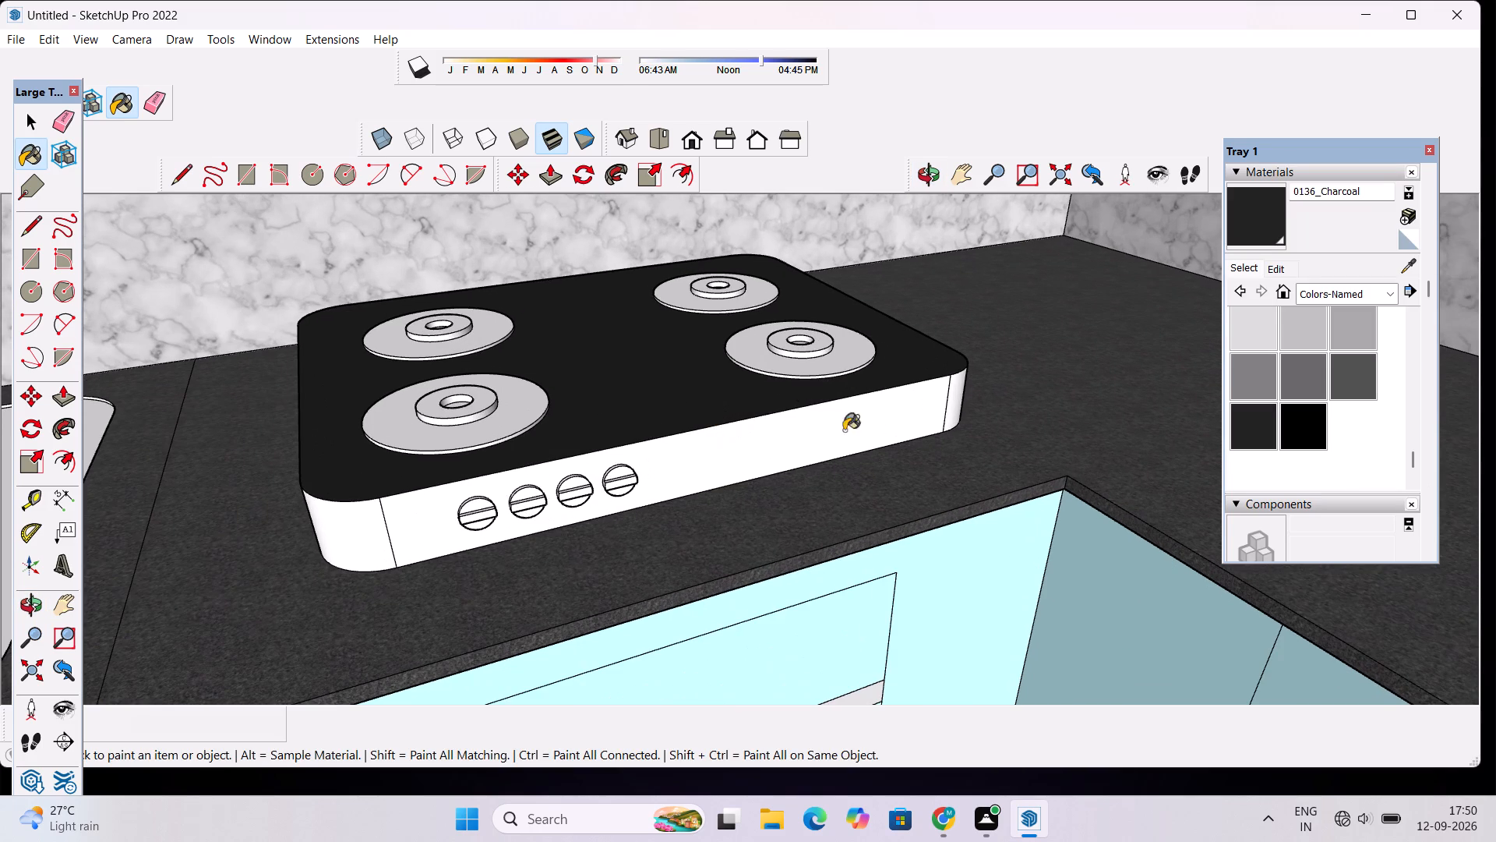
scroll(919, 448, "down", 3)
left_click(945, 415)
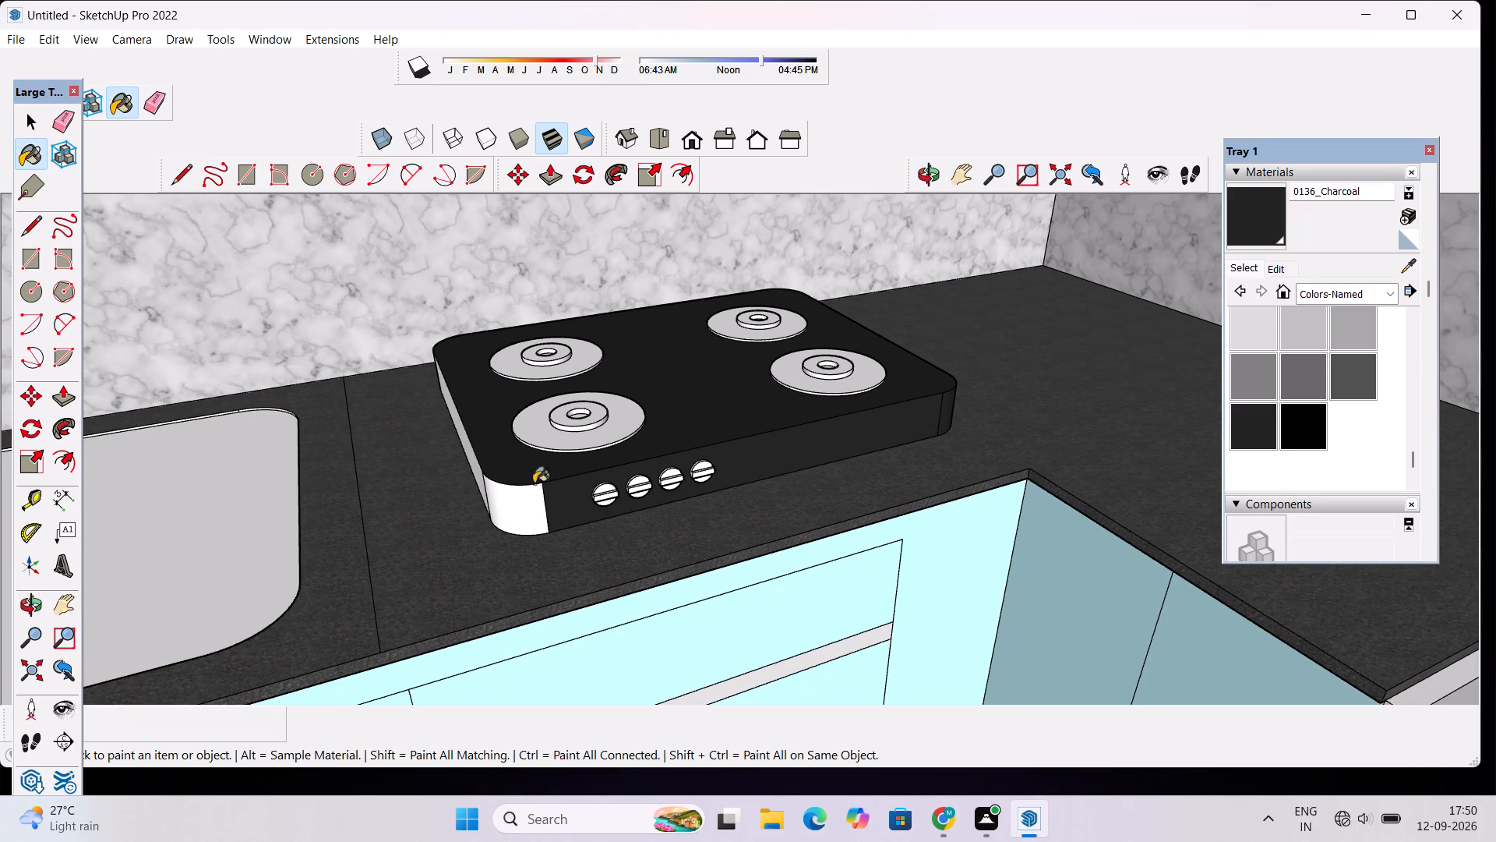
left_click(503, 504)
left_click(471, 465)
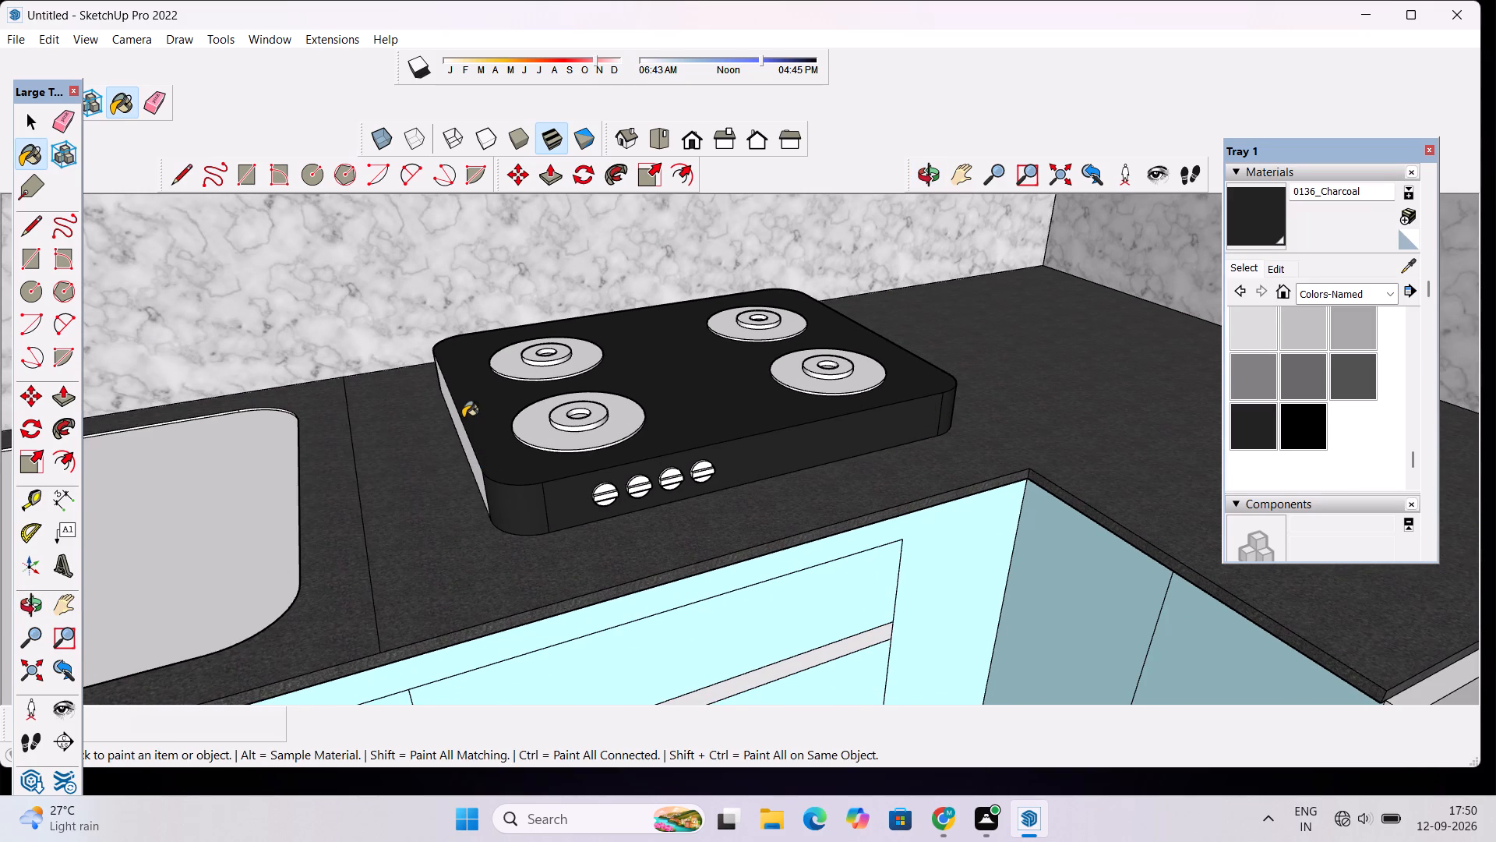
scroll(450, 426, "up", 11)
left_click(478, 405)
Paint the stove's rounded rear corner near the sink and its wall-facing back side with 0136_Charcoal.
scroll(478, 405, "down", 5)
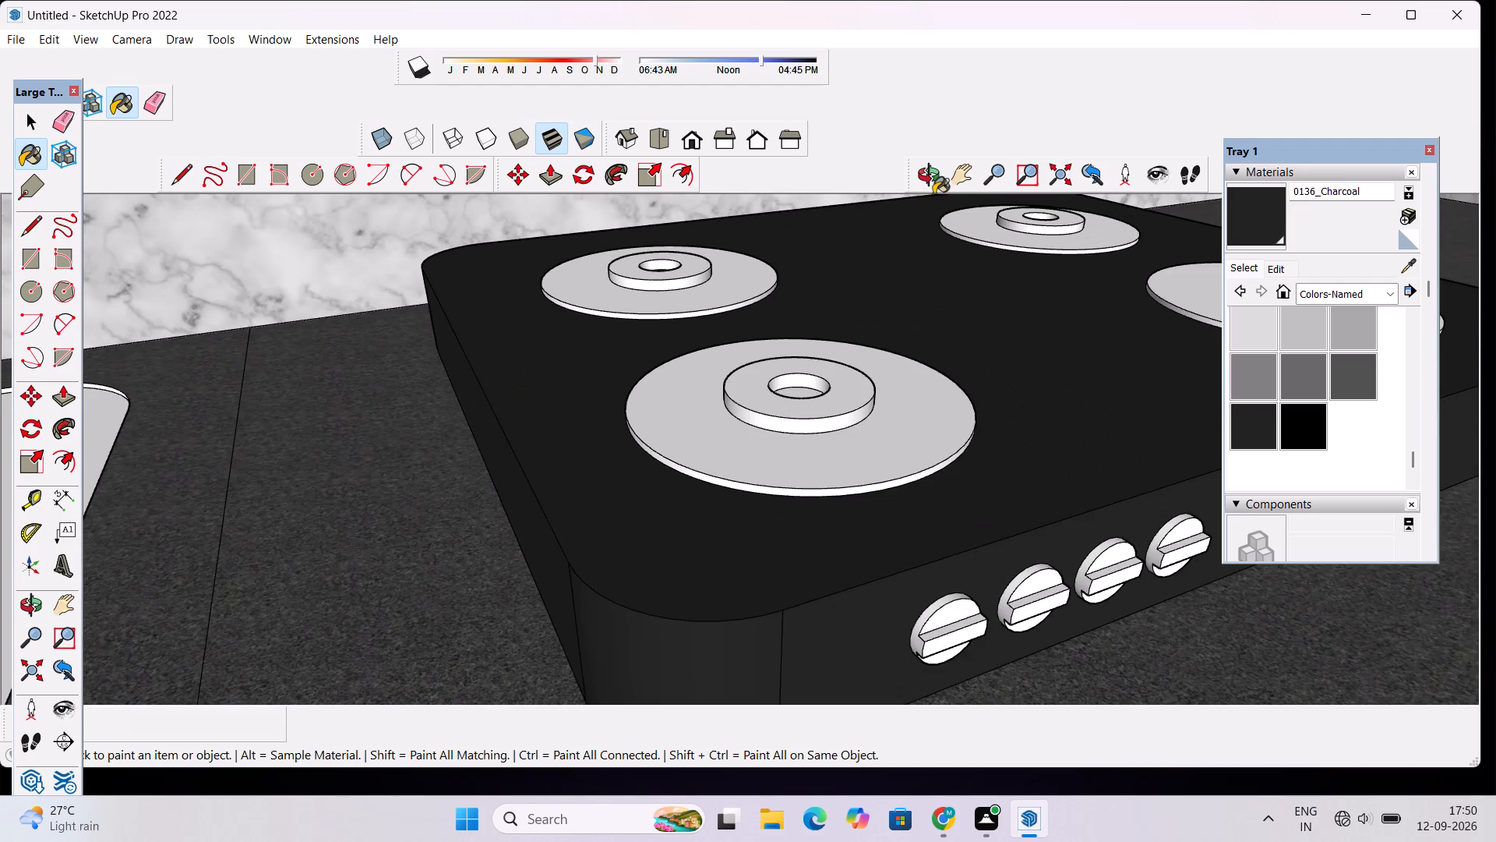
left_click(937, 177)
left_click_drag(905, 255, 910, 368)
scroll(565, 357, "down", 6)
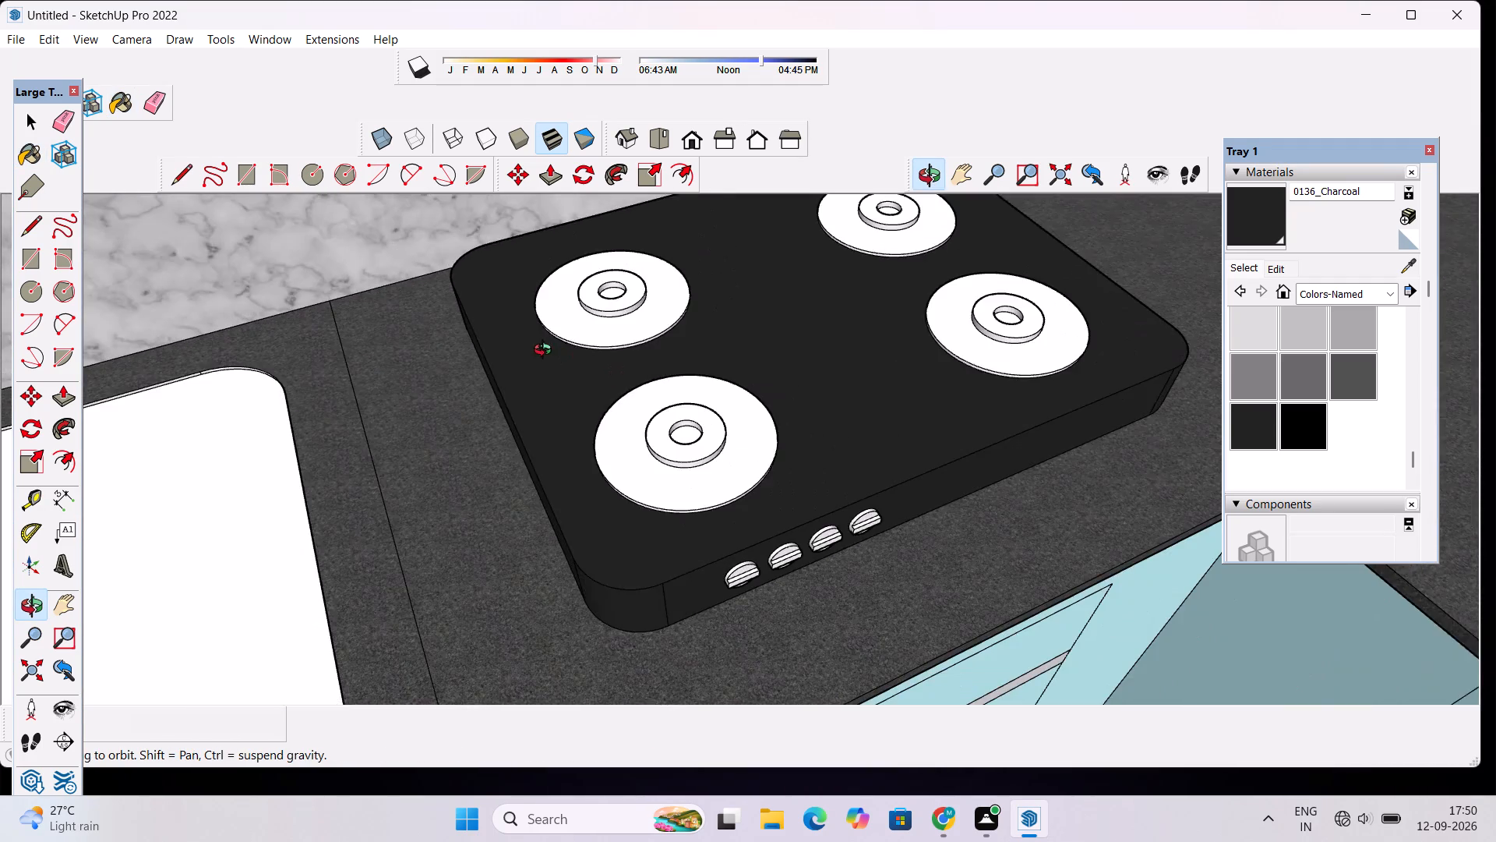
left_click_drag(549, 352, 1021, 242)
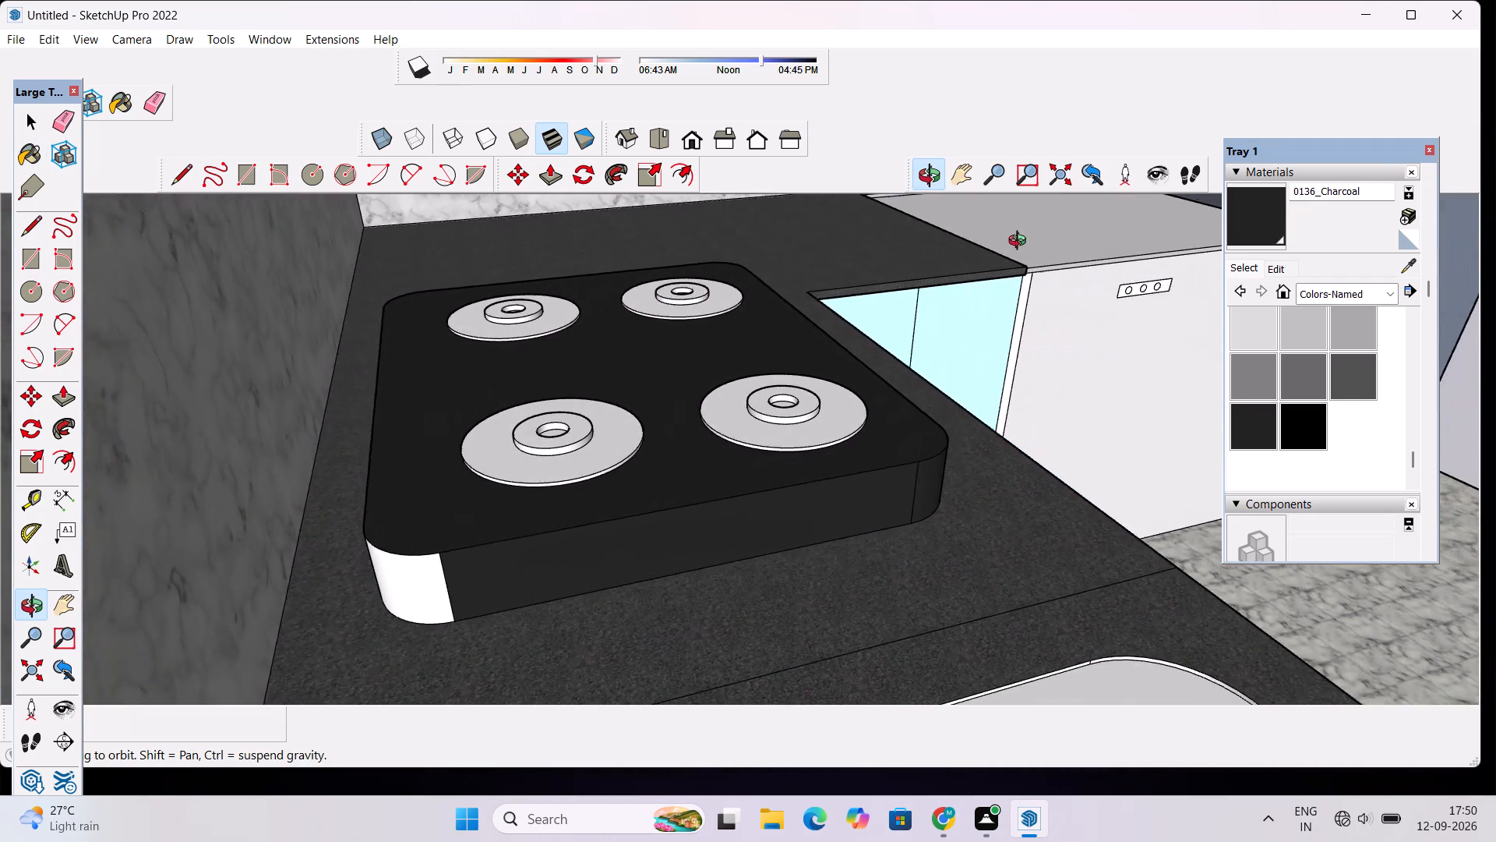
left_click_drag(1021, 242, 1027, 239)
scroll(375, 479, "up", 12)
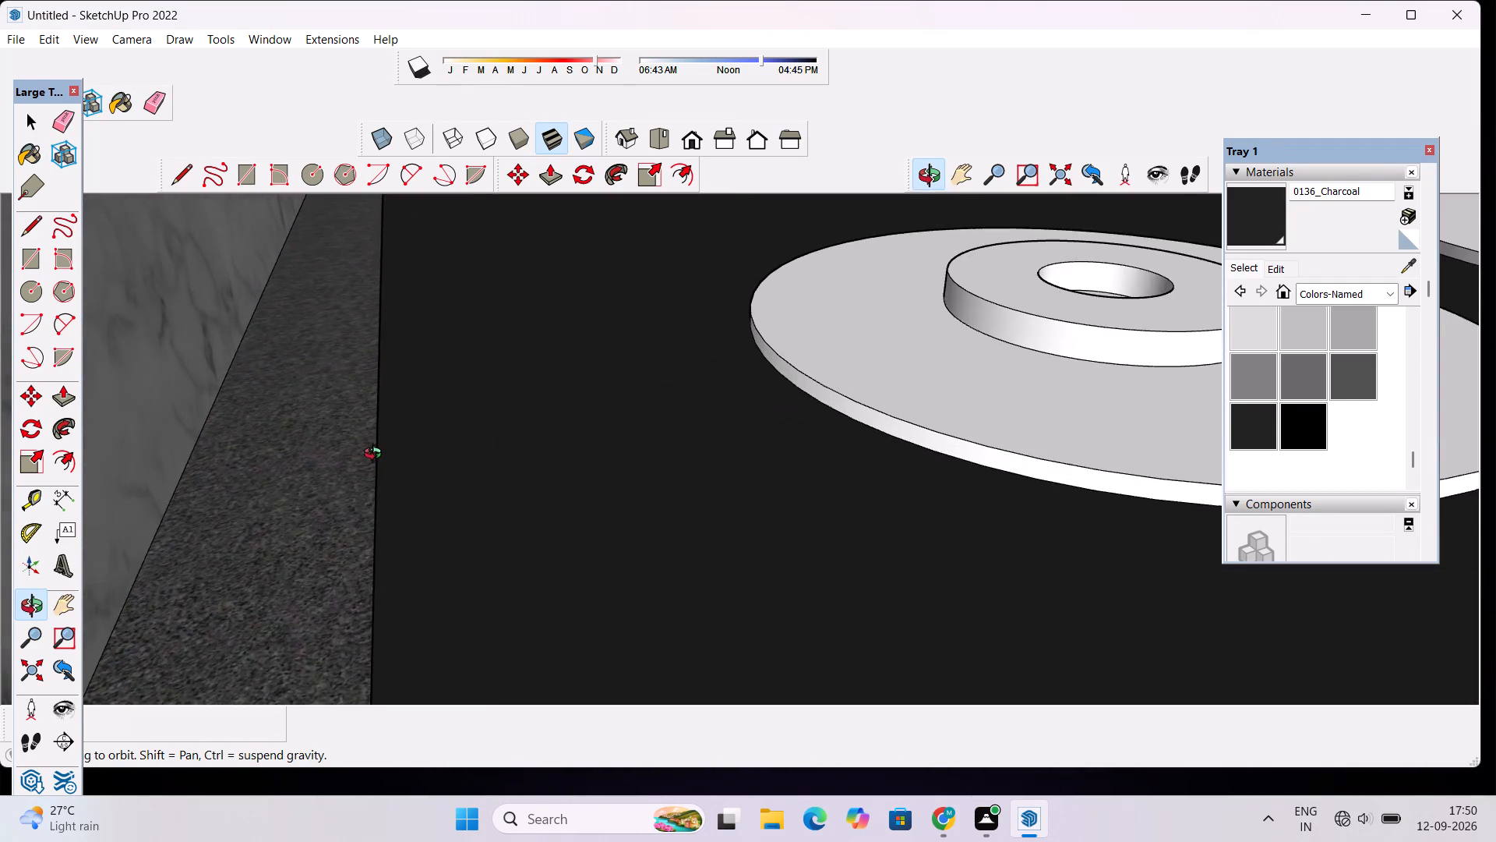
scroll(376, 455, "up", 4)
left_click_drag(372, 453, 415, 444)
scroll(415, 423, "down", 5)
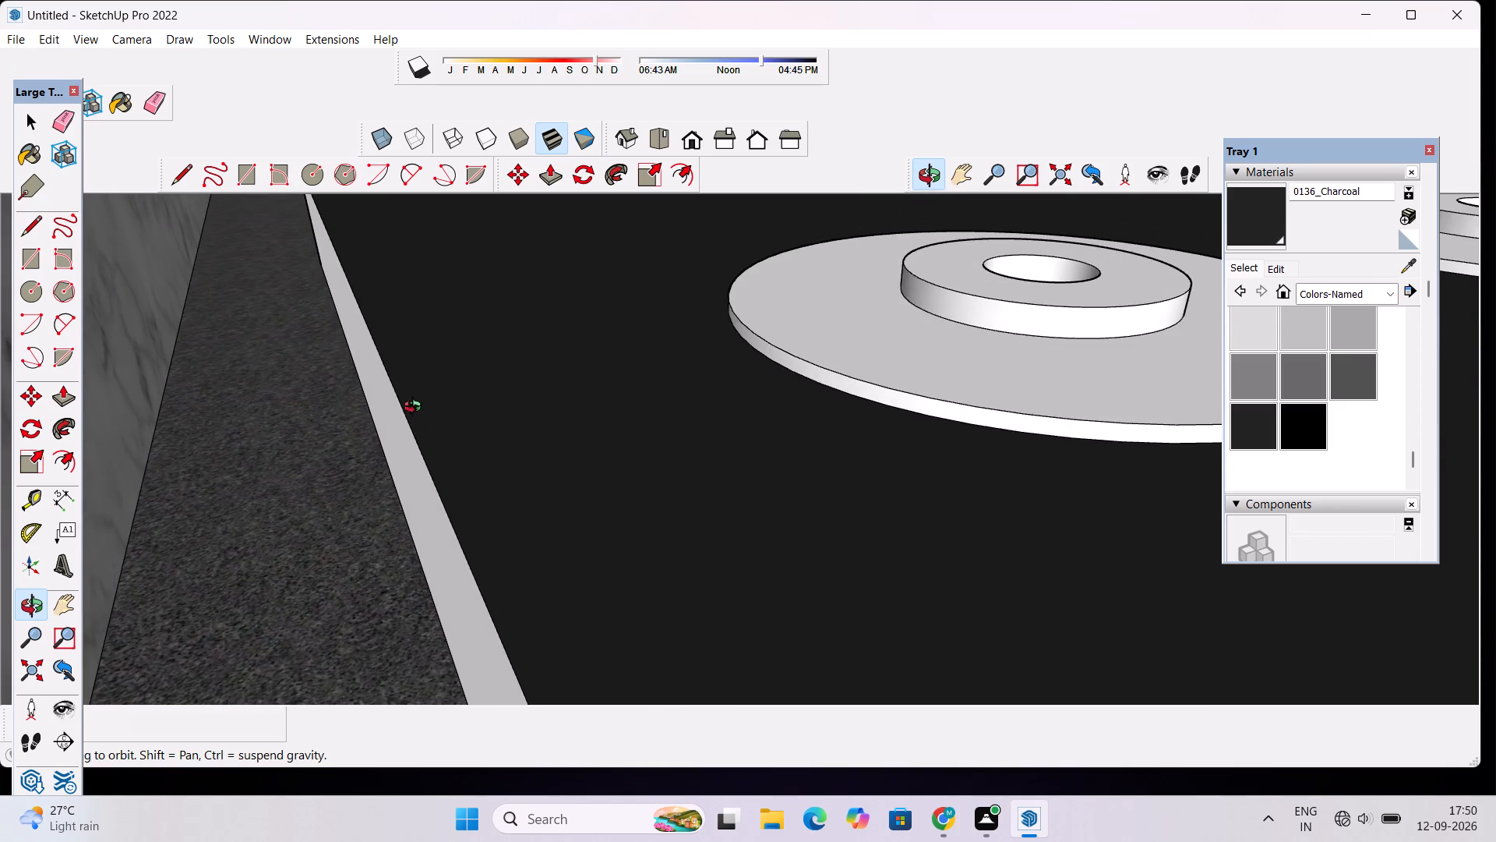
scroll(422, 388, "down", 8)
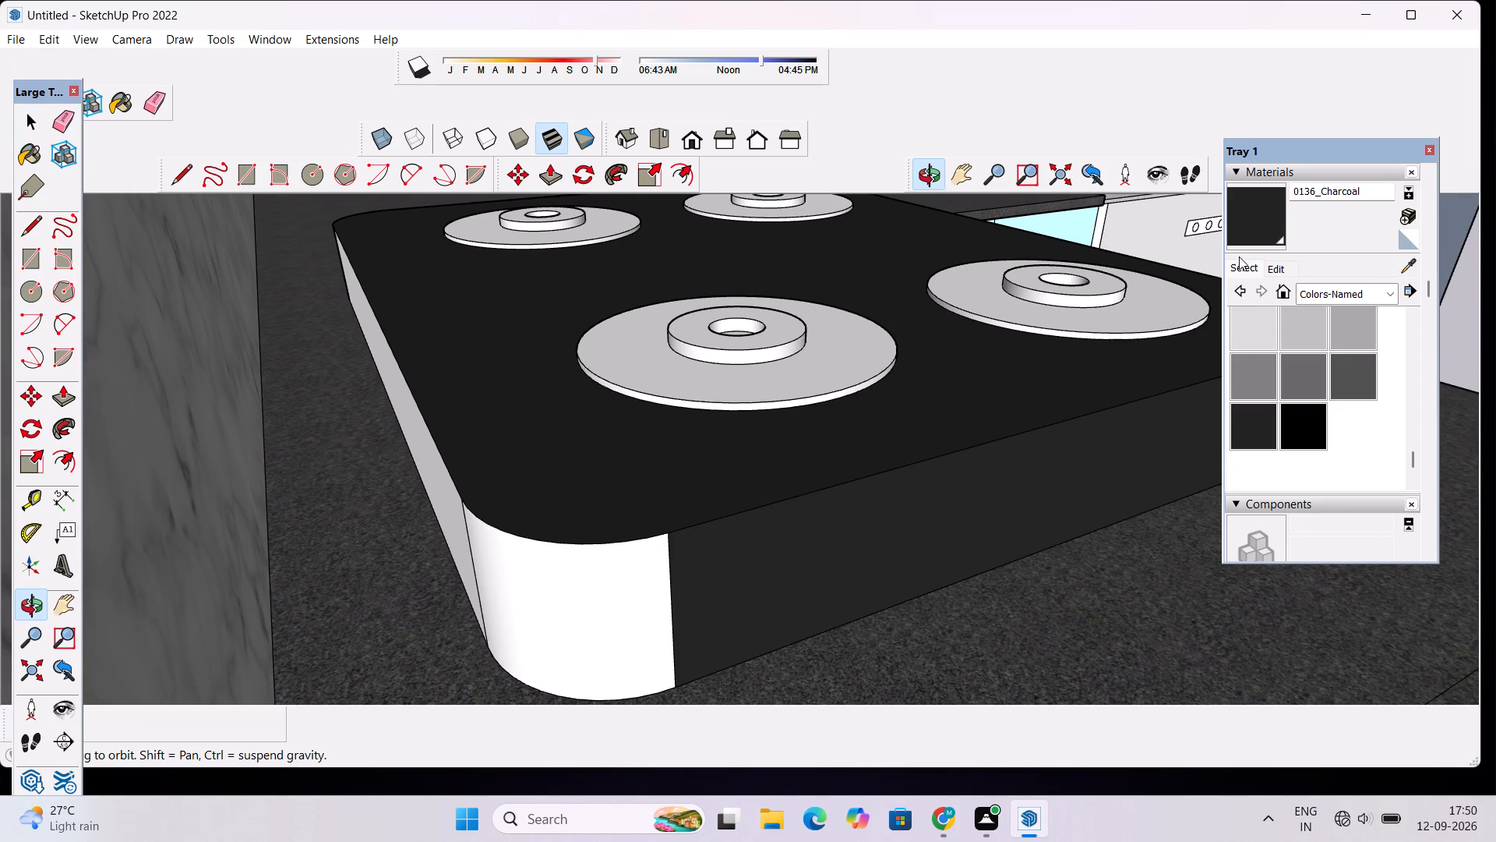
left_click(1265, 218)
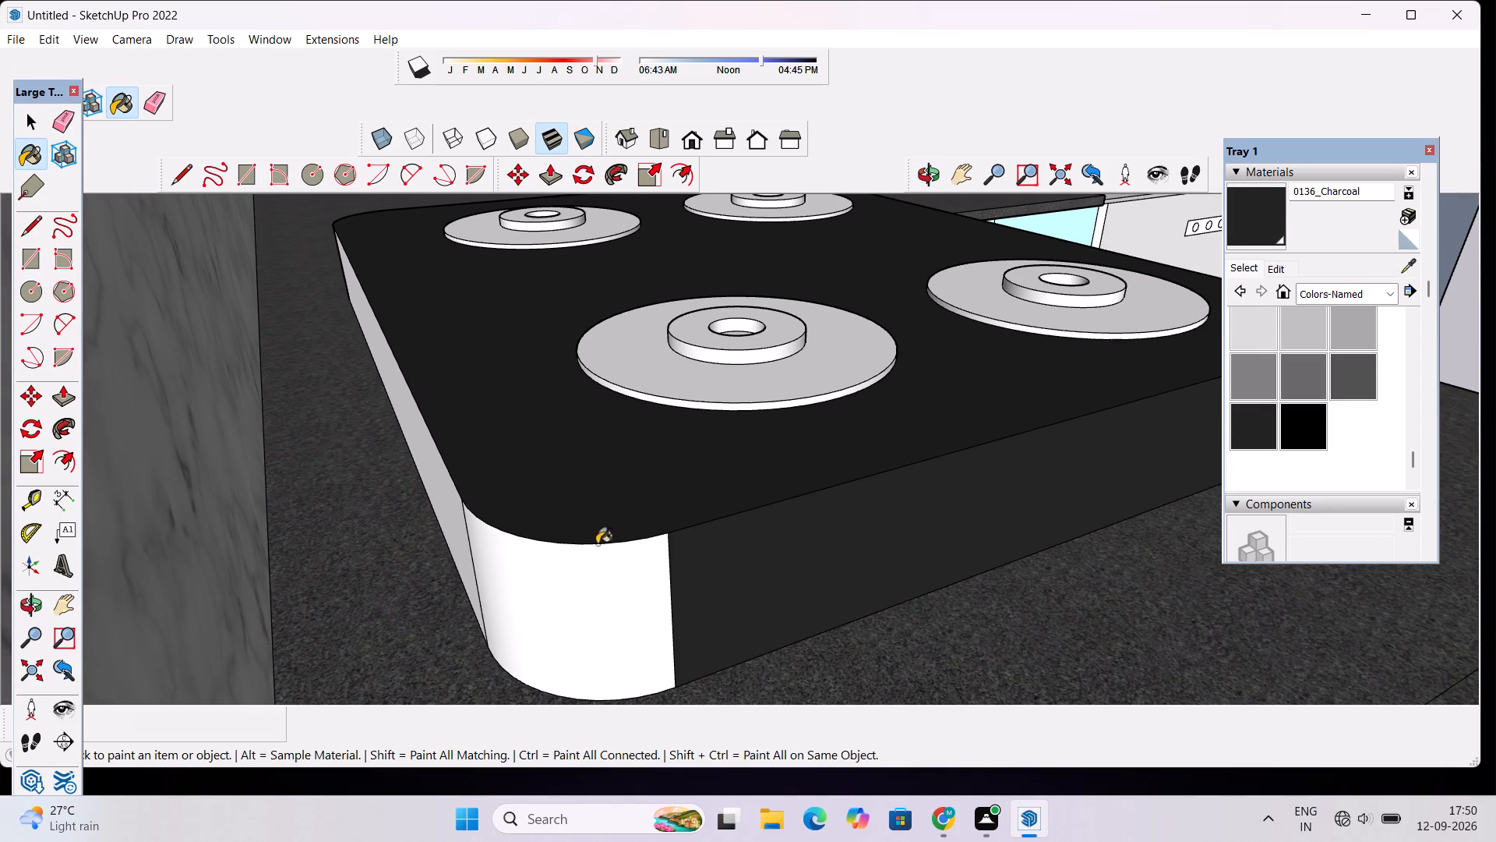
left_click(566, 561)
left_click(435, 463)
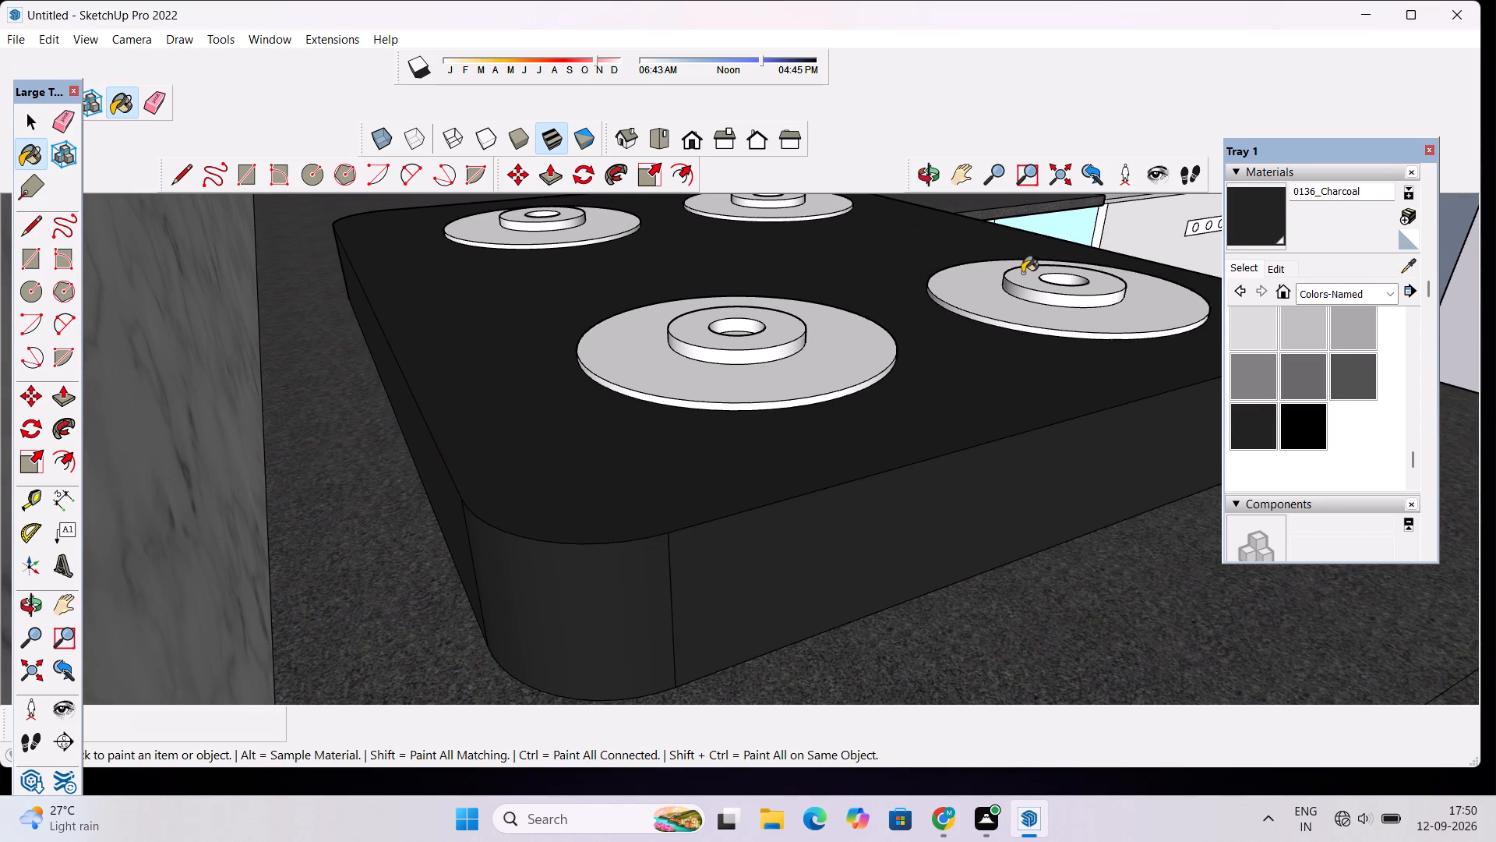
Paint the stove's side face opposite the sink with 0136_Charcoal.
left_click(926, 178)
left_click_drag(929, 371, 493, 366)
scroll(446, 367, "down", 4)
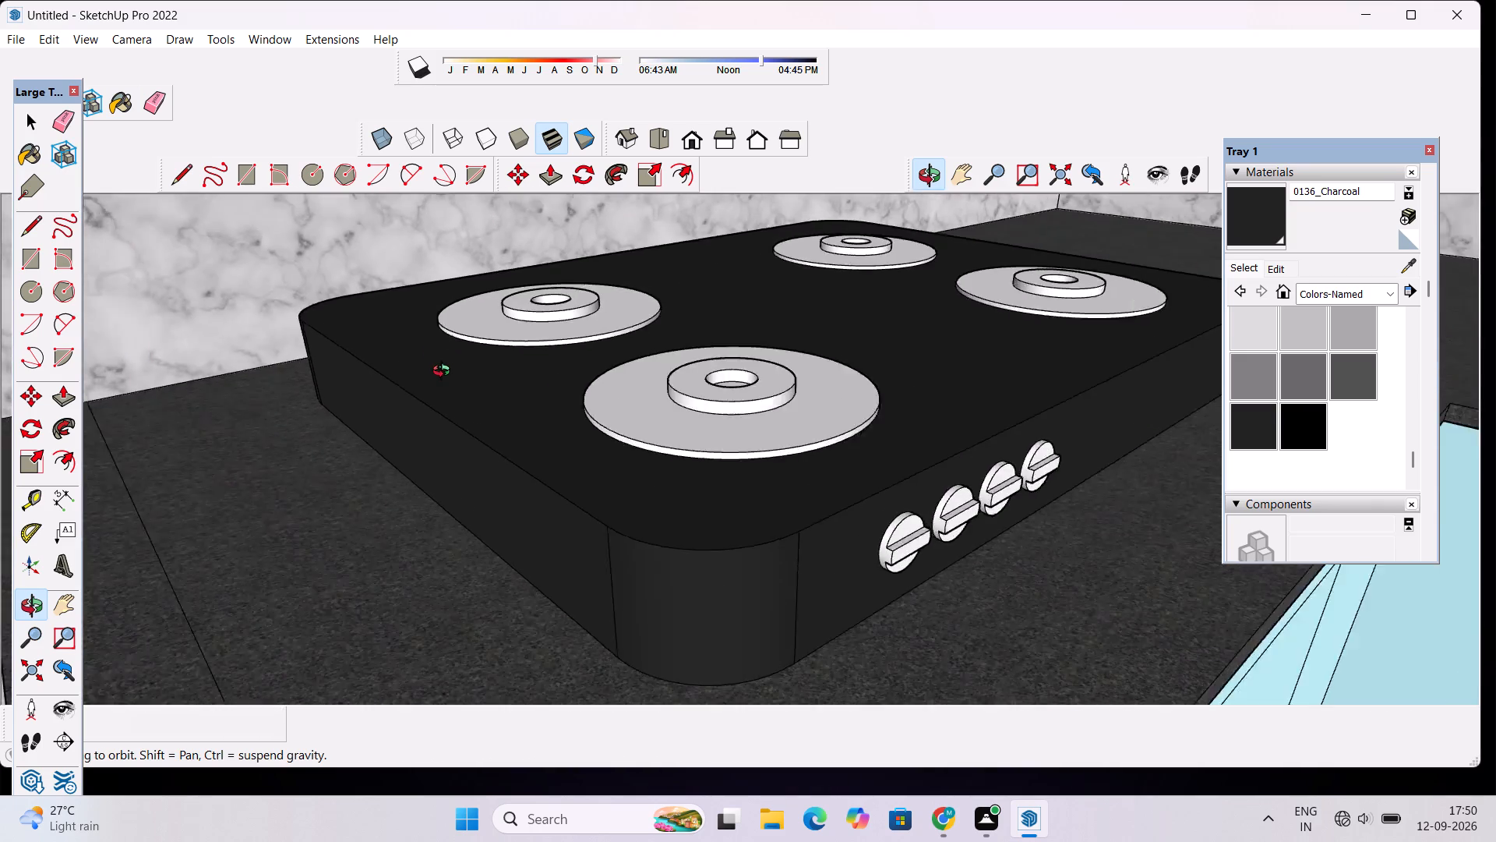
scroll(445, 373, "down", 8)
left_click_drag(814, 390, 545, 417)
scroll(1007, 338, "up", 11)
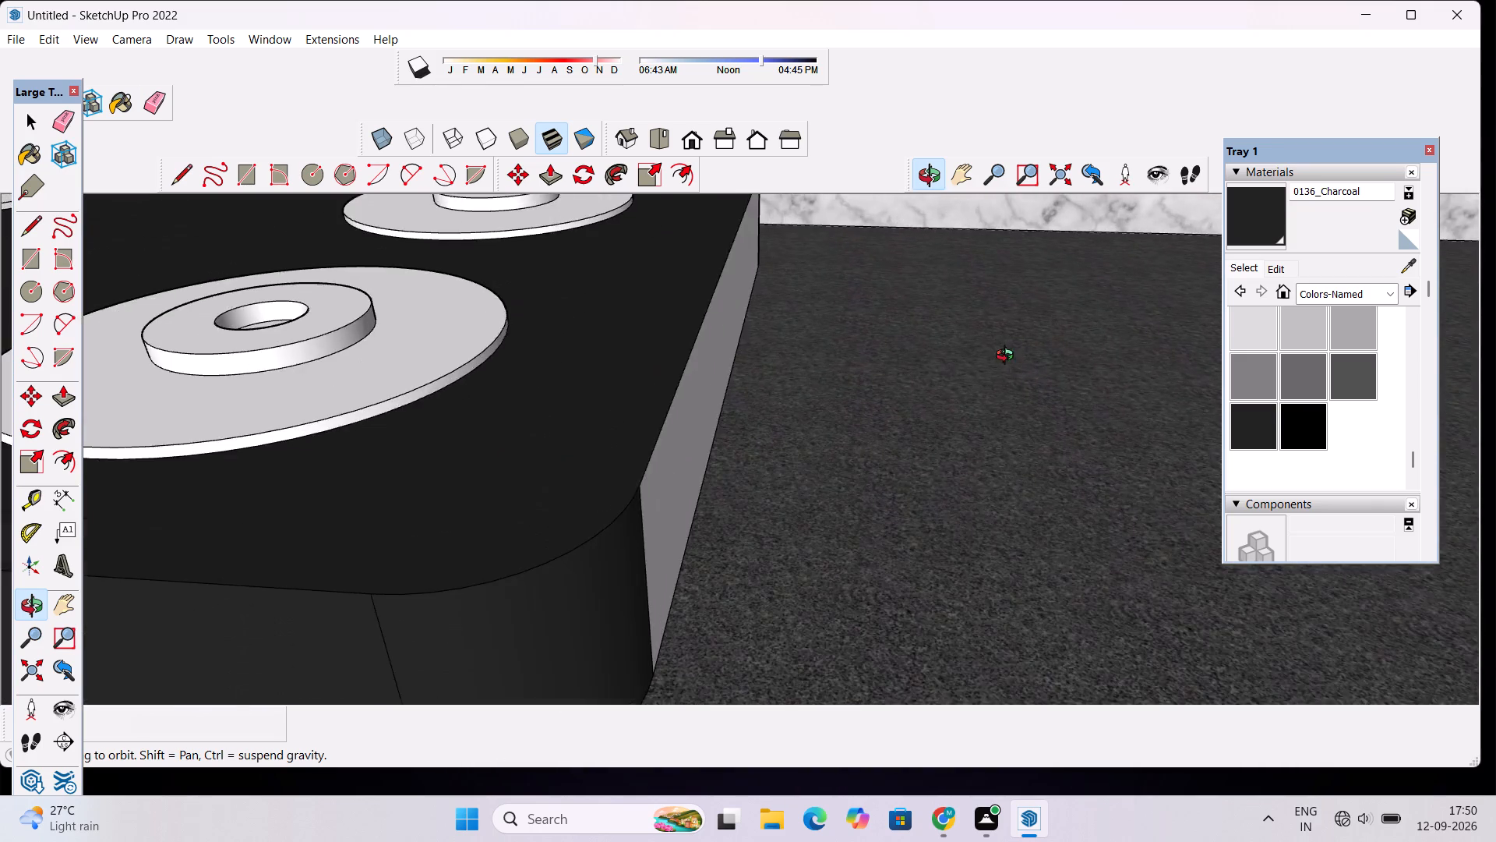
left_click_drag(976, 385, 899, 395)
left_click(1274, 222)
left_click(707, 378)
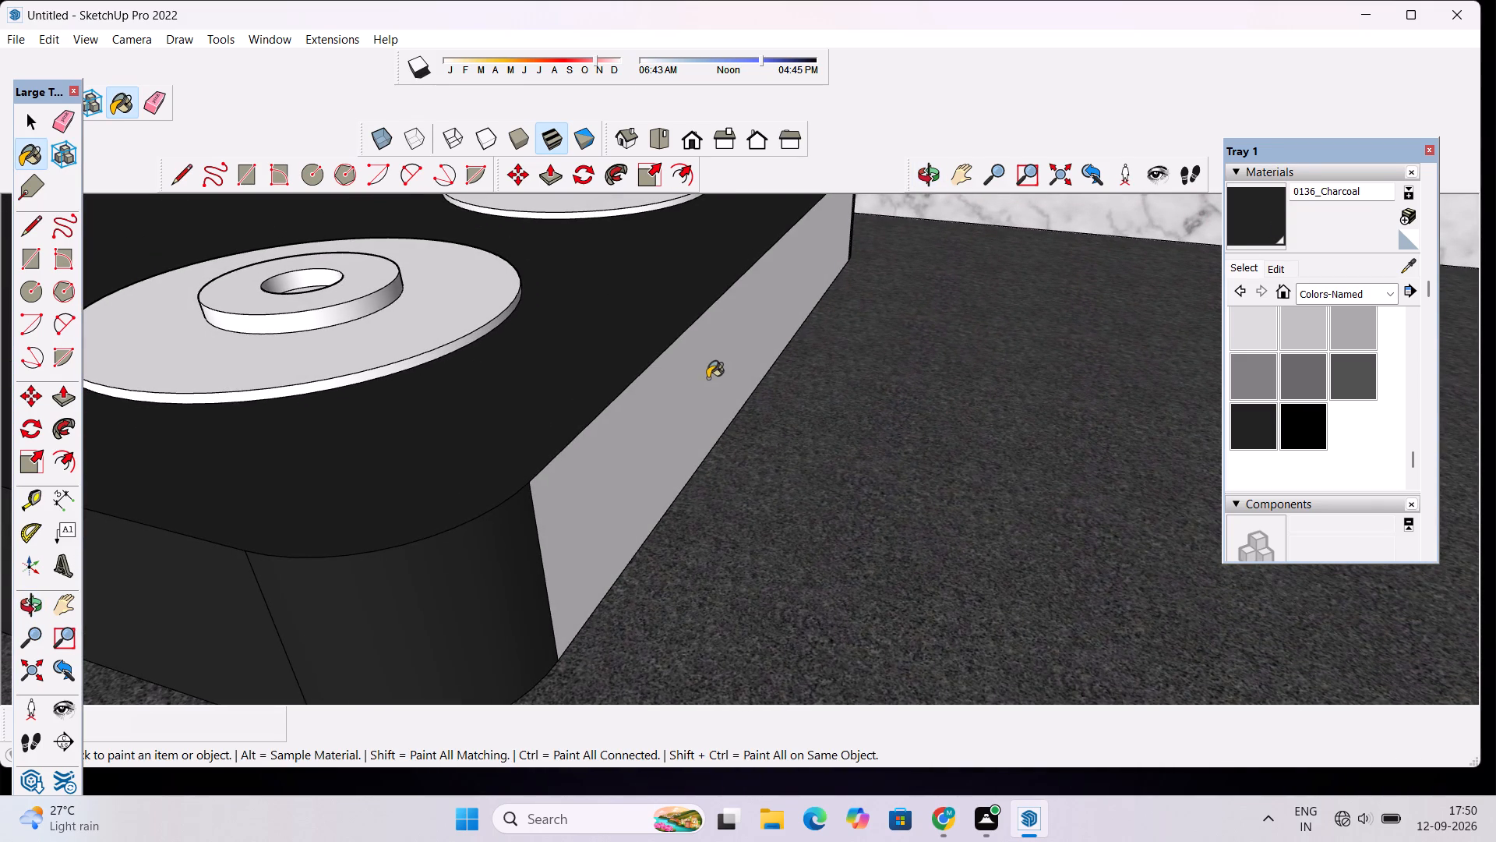
Edit the 0136_Charcoal material to a slightly lighter dark grey.
left_click(1278, 271)
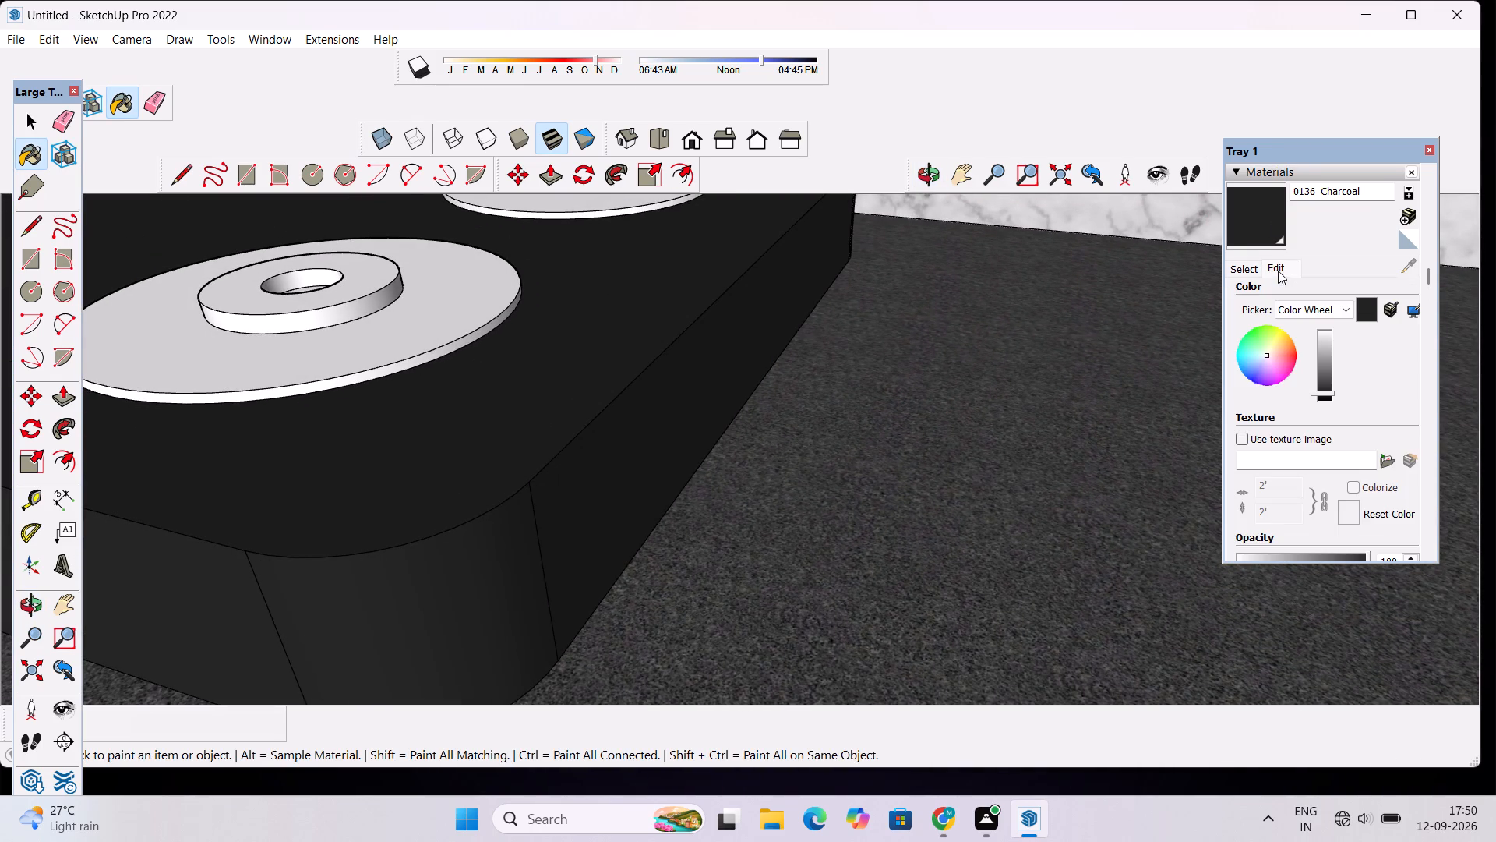
scroll(1147, 435, "down", 10)
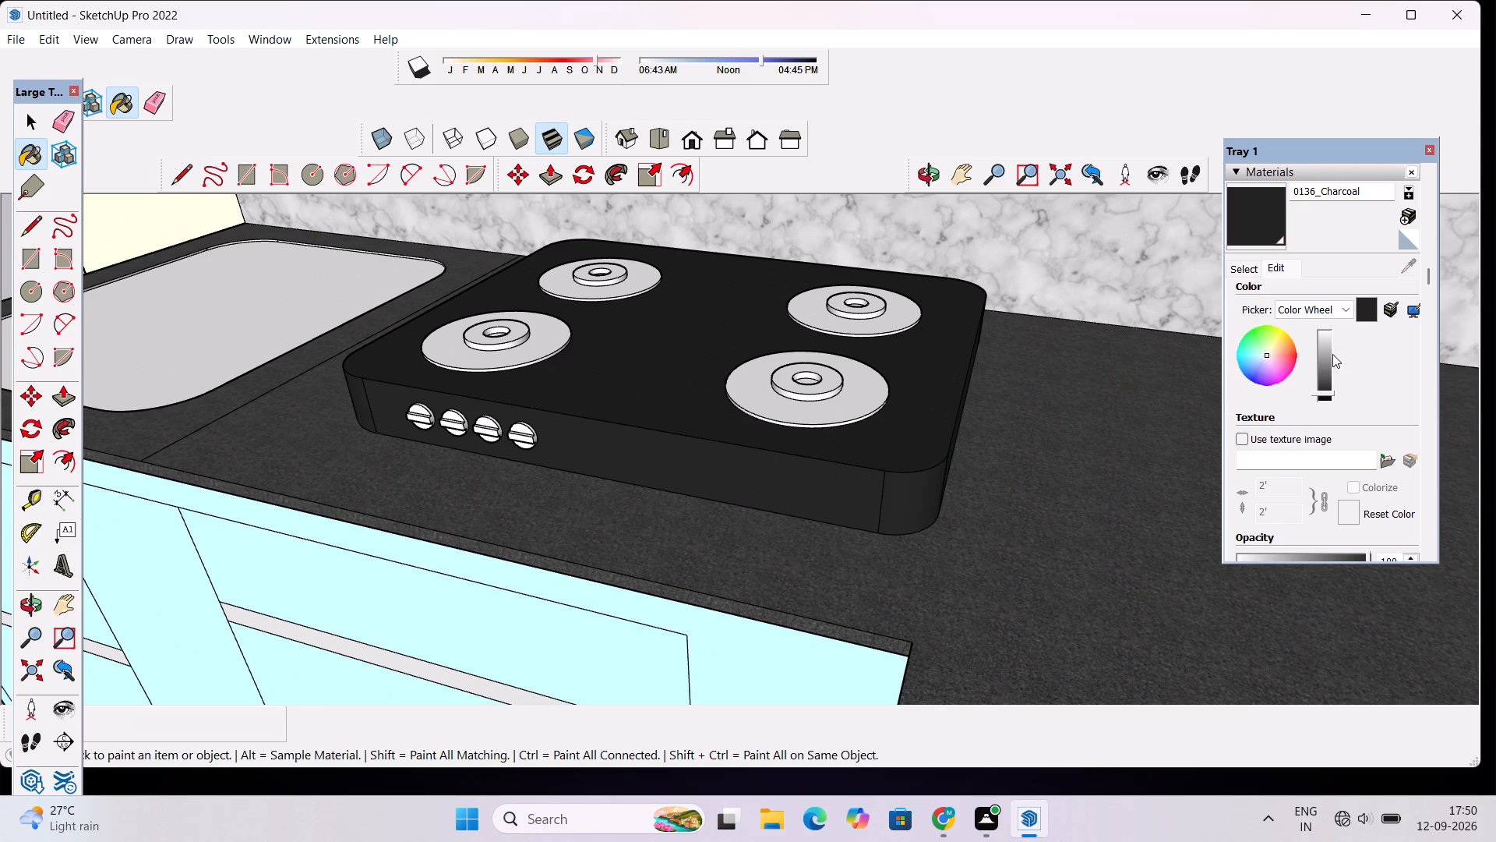
left_click(1328, 384)
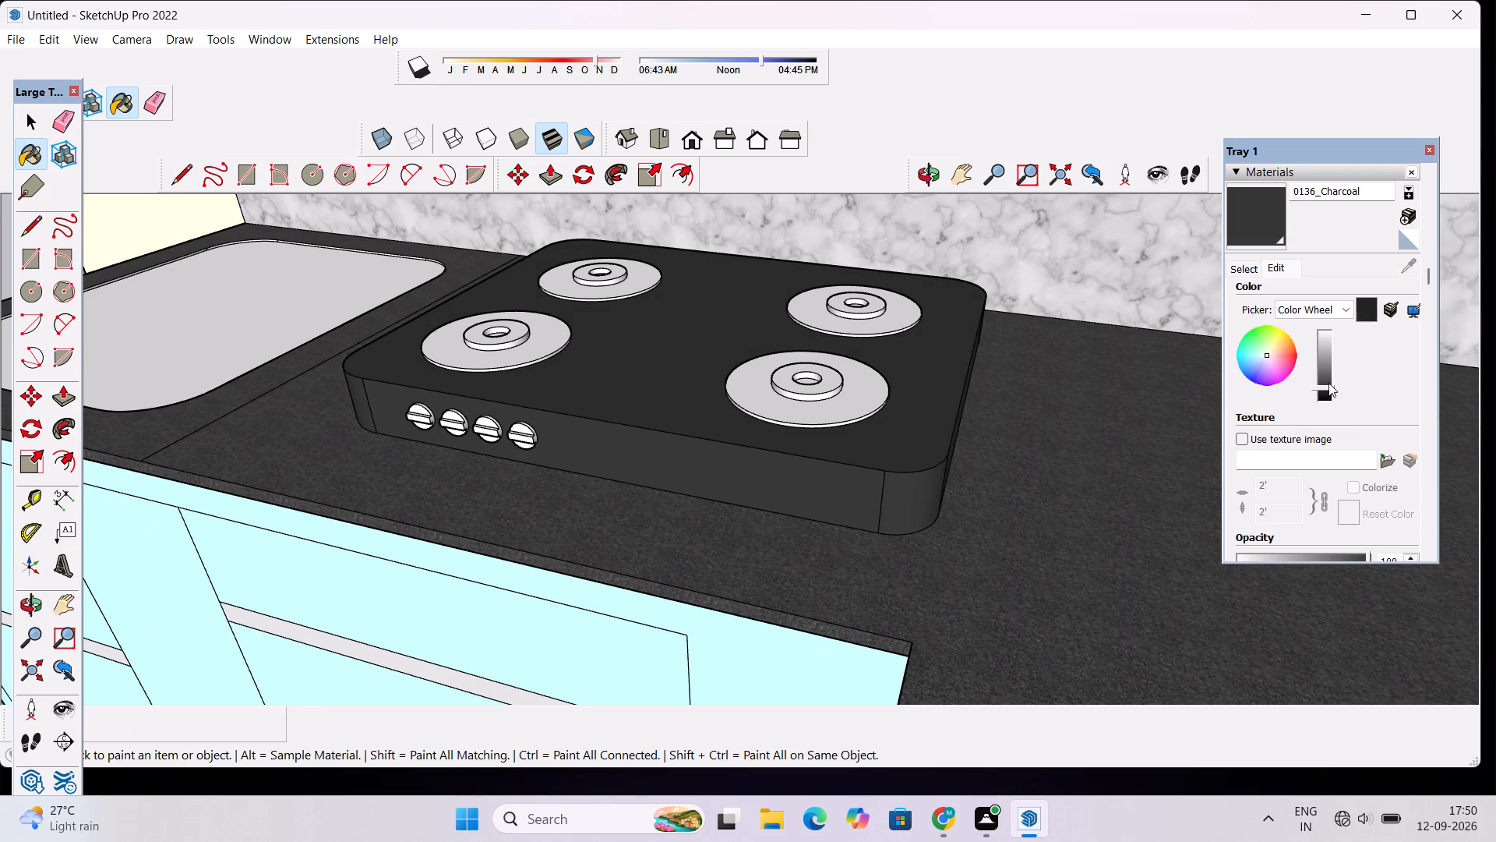
left_click(1328, 383)
left_click(1328, 380)
Examine the kitchen inside and out, including the stove, cabinets, recessed ceiling and the separate ceiling slab beside it.
scroll(1203, 441, "down", 9)
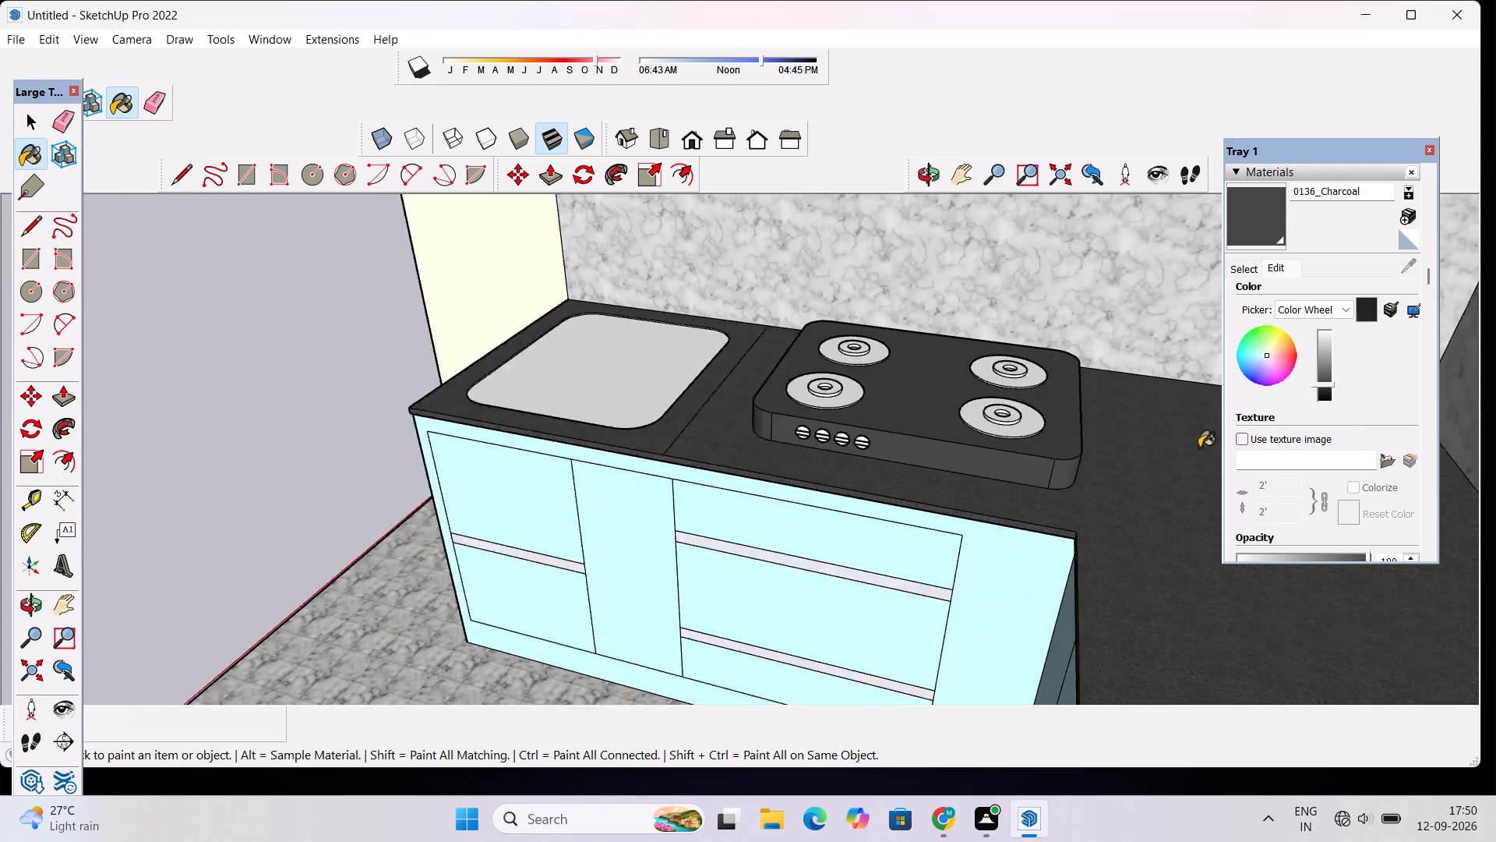
scroll(1199, 448, "down", 7)
left_click(935, 177)
left_click_drag(832, 501, 976, 454)
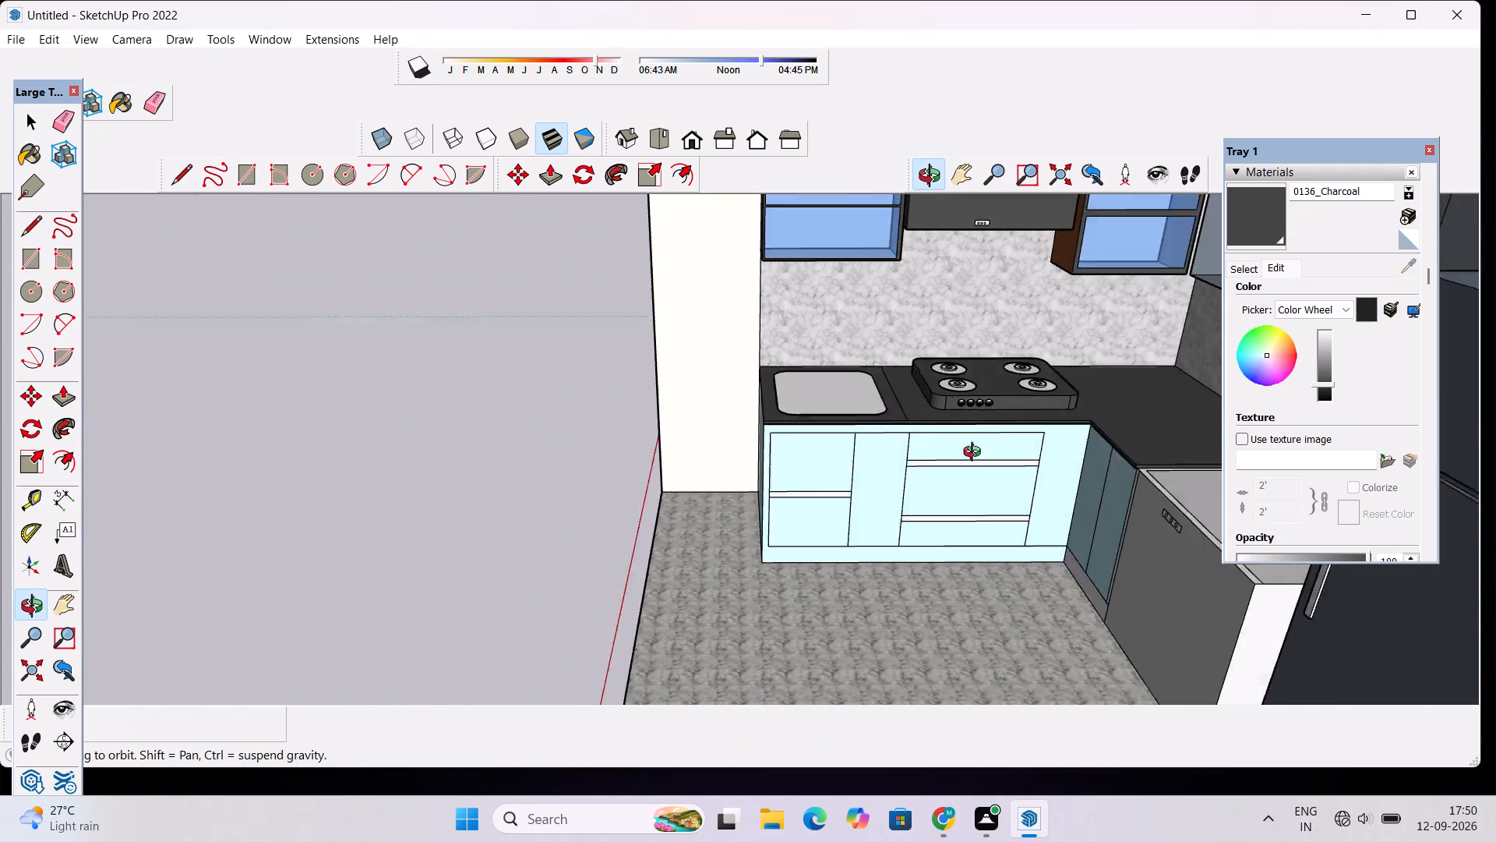
left_click_drag(976, 454, 1171, 412)
scroll(691, 423, "up", 5)
left_click_drag(717, 398, 670, 598)
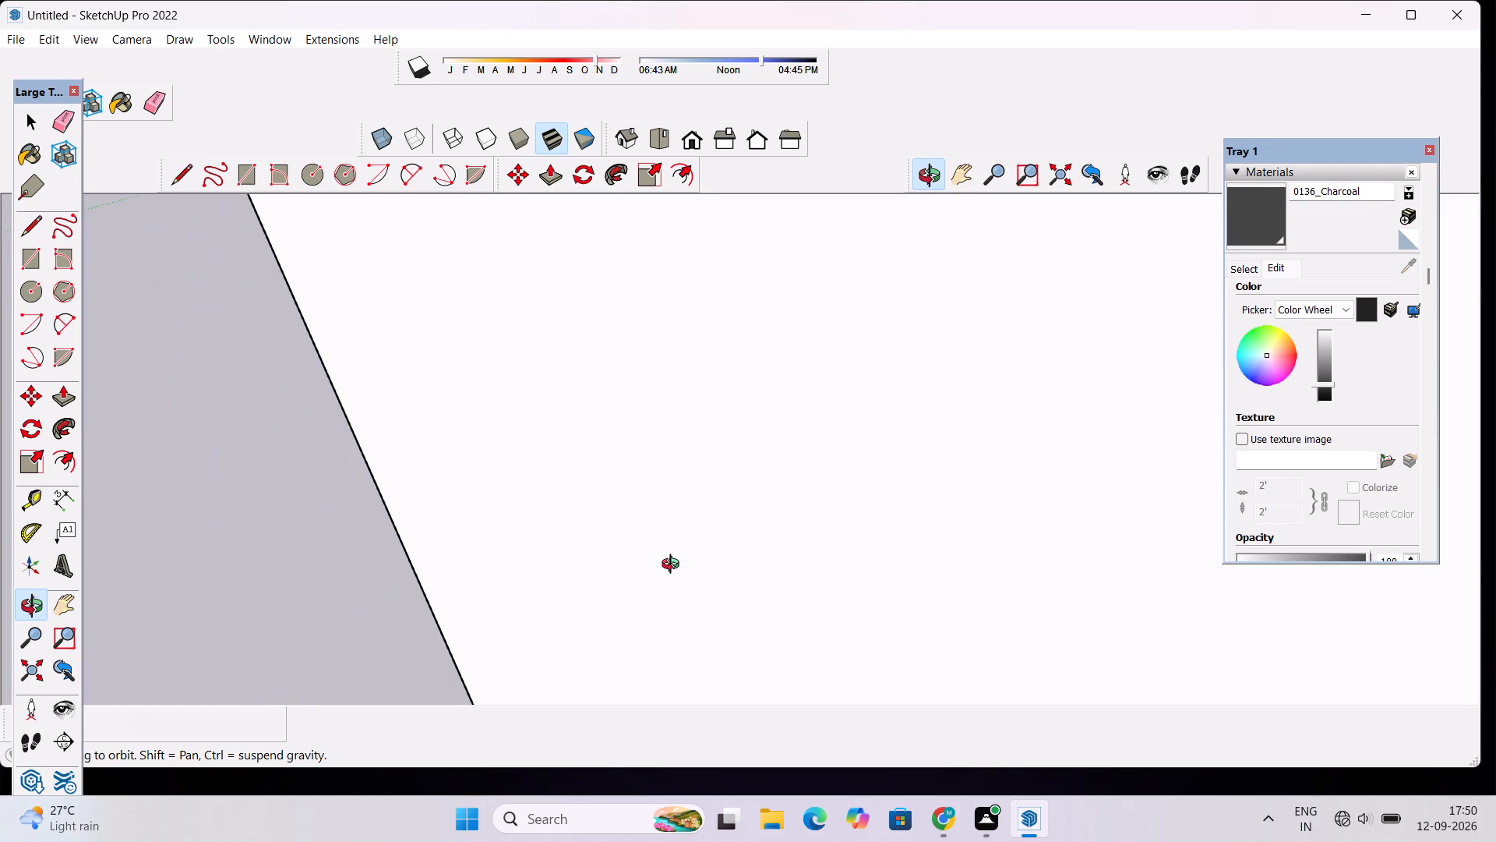
left_click_drag(674, 566, 944, 303)
scroll(931, 385, "down", 11)
scroll(816, 535, "down", 5)
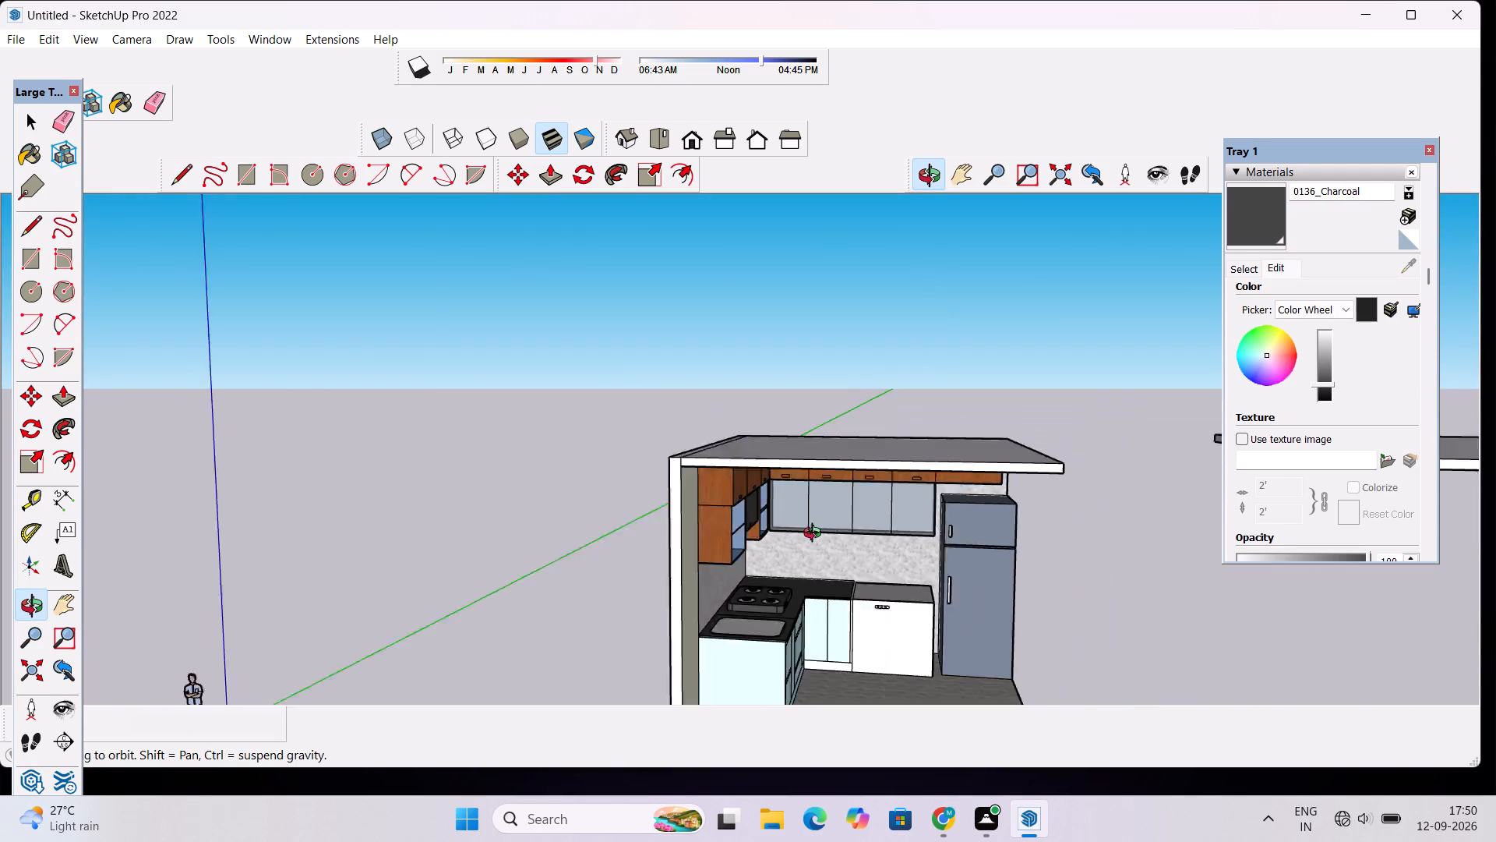
scroll(816, 535, "down", 3)
scroll(802, 587, "up", 5)
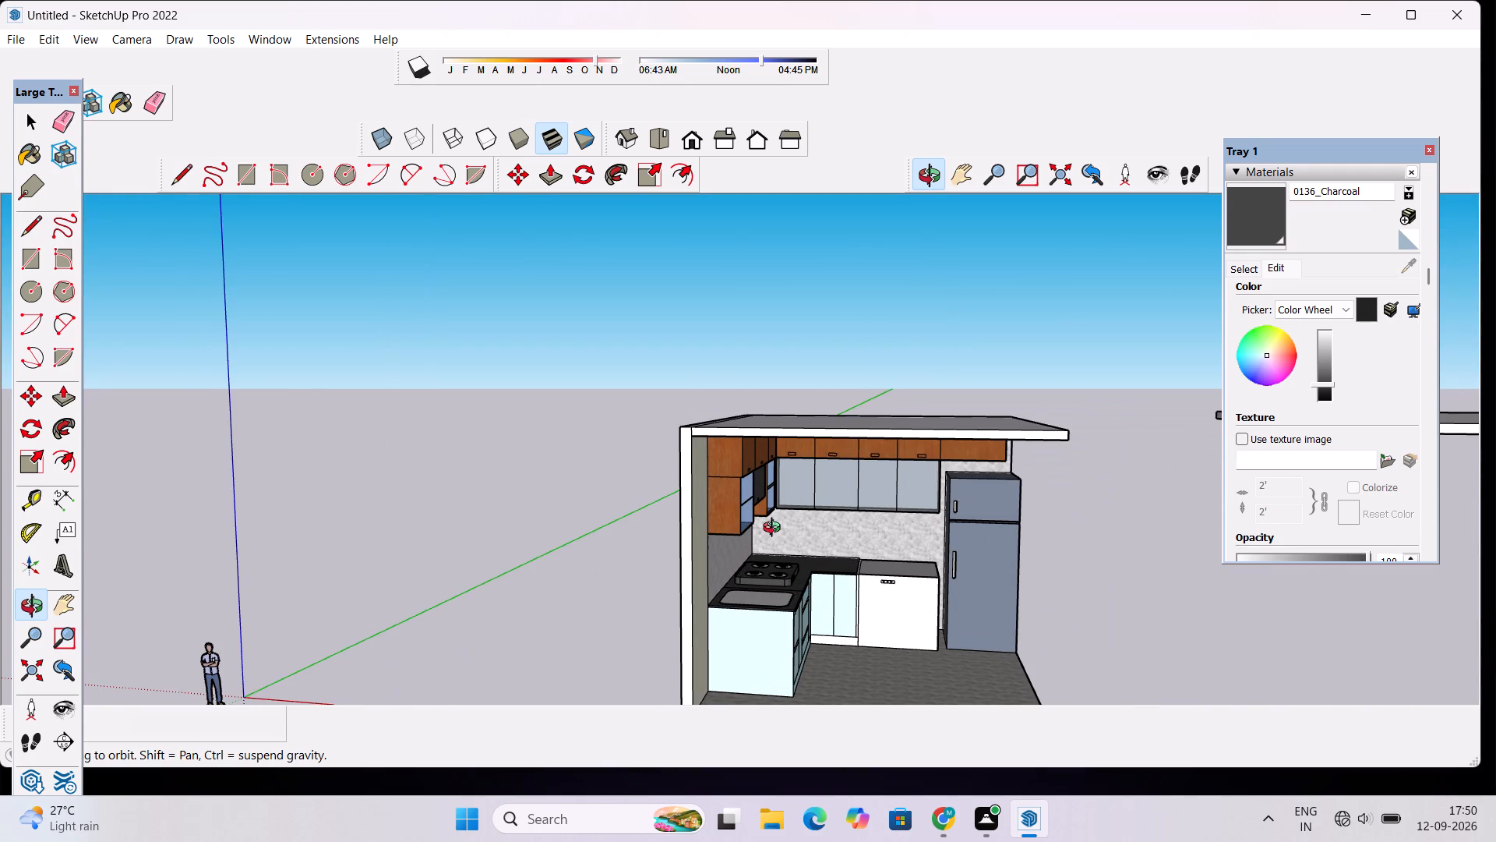
scroll(974, 376, "down", 2)
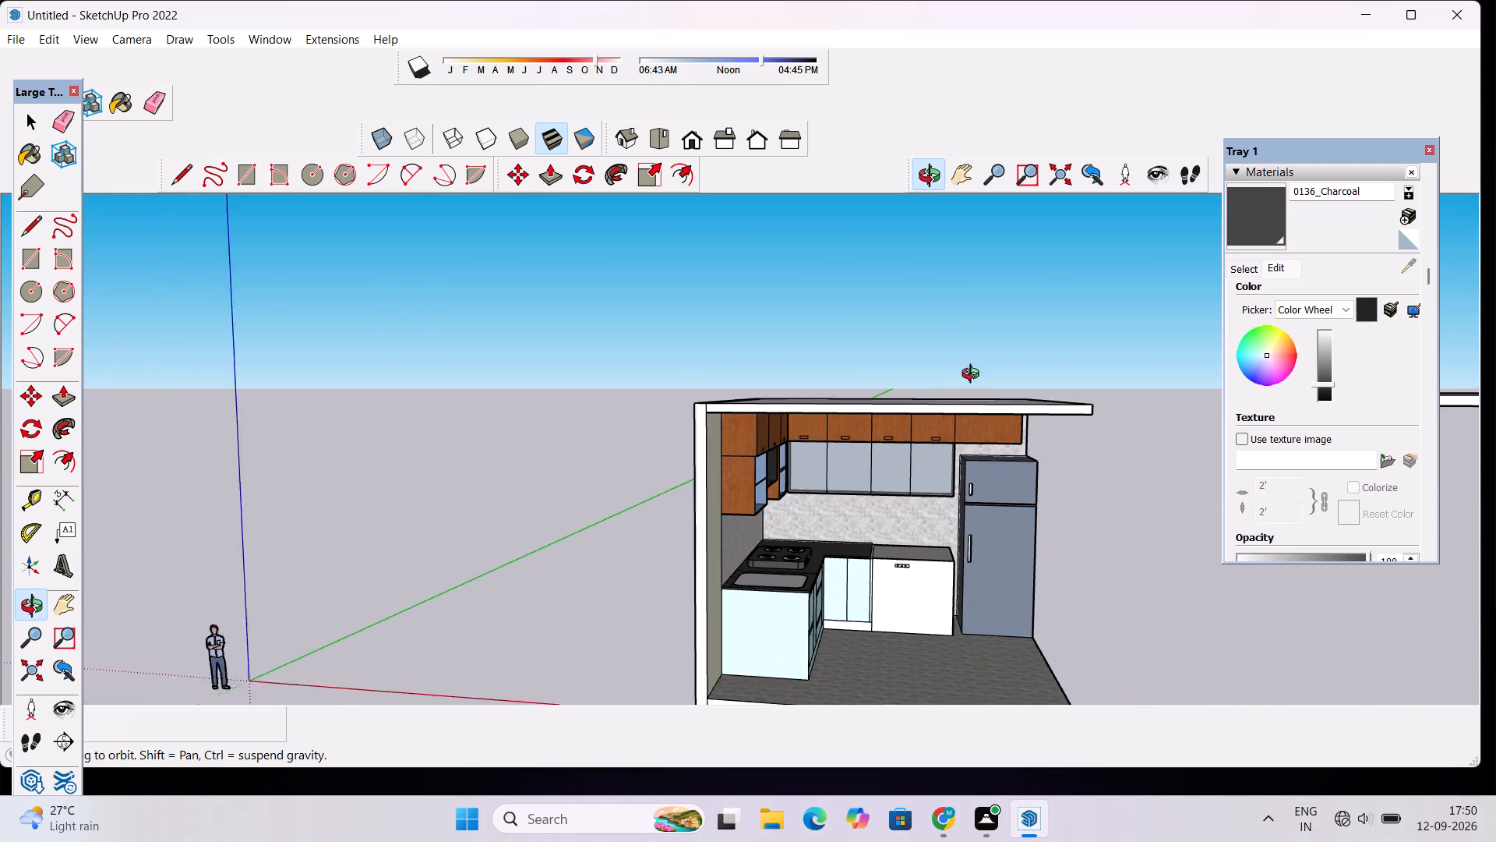
scroll(974, 376, "down", 3)
left_click_drag(1074, 400, 956, 486)
scroll(944, 481, "down", 2)
left_click_drag(963, 440, 769, 424, "shift")
scroll(764, 419, "down", 5, "shift")
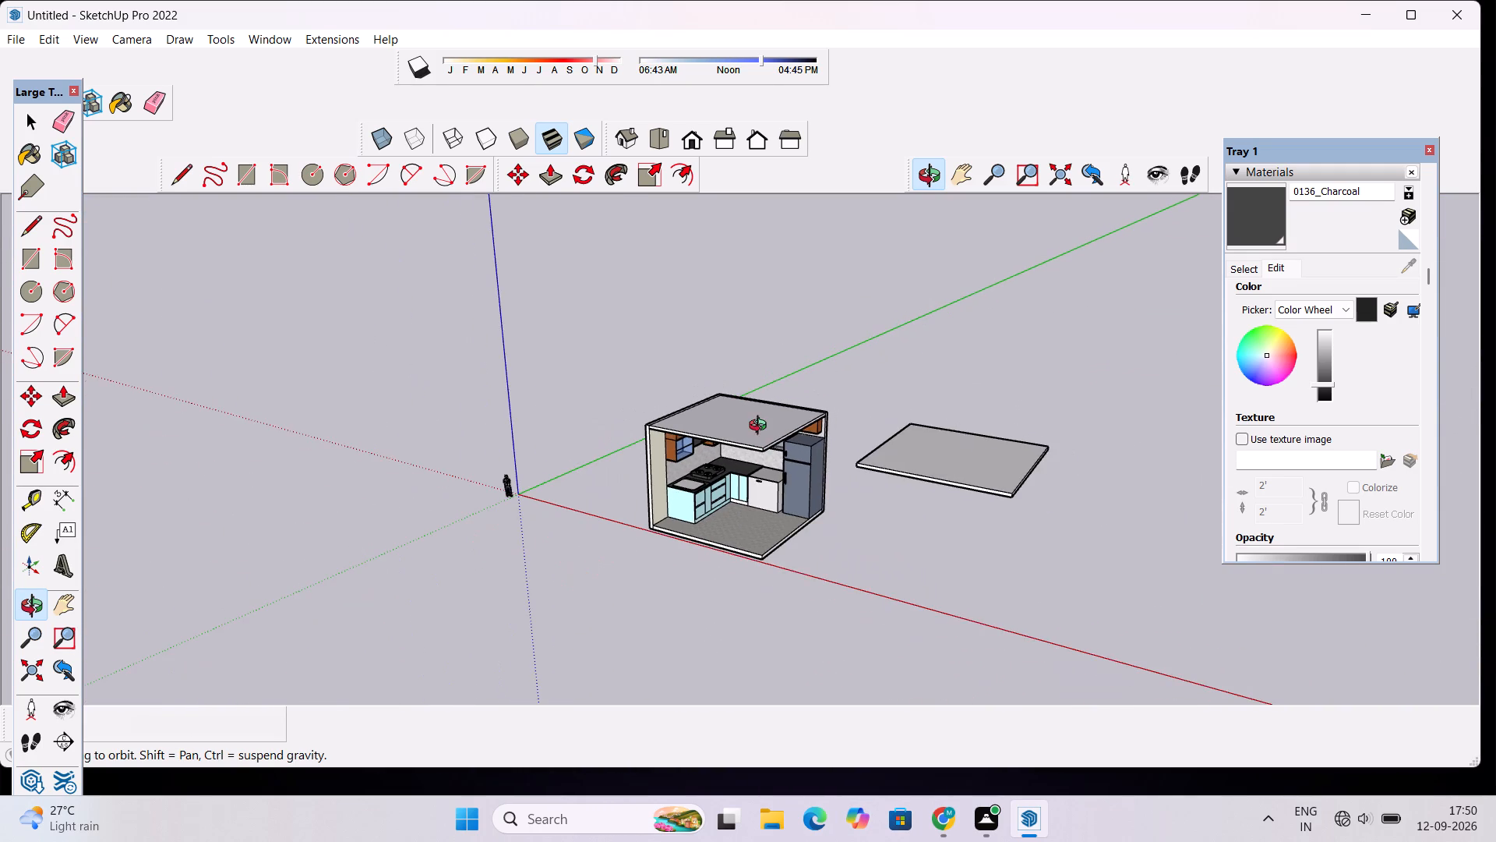
scroll(682, 579, "up", 3)
left_click_drag(691, 577, 702, 515)
scroll(827, 294, "up", 4)
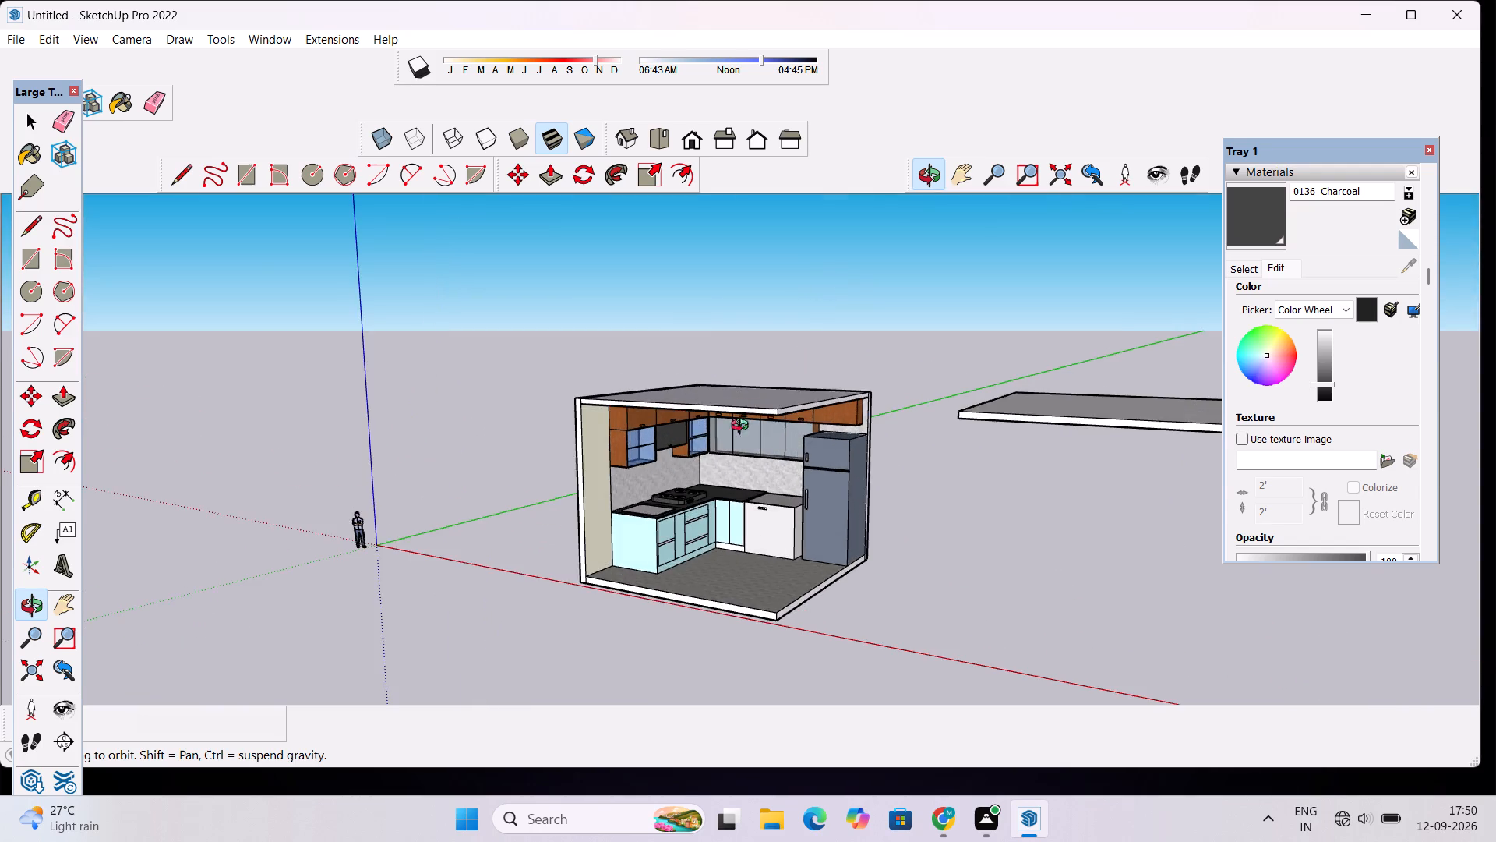
left_click_drag(743, 434, 965, 600)
left_click_drag(962, 537, 629, 508, "shift")
left_click_drag(858, 523, 840, 282)
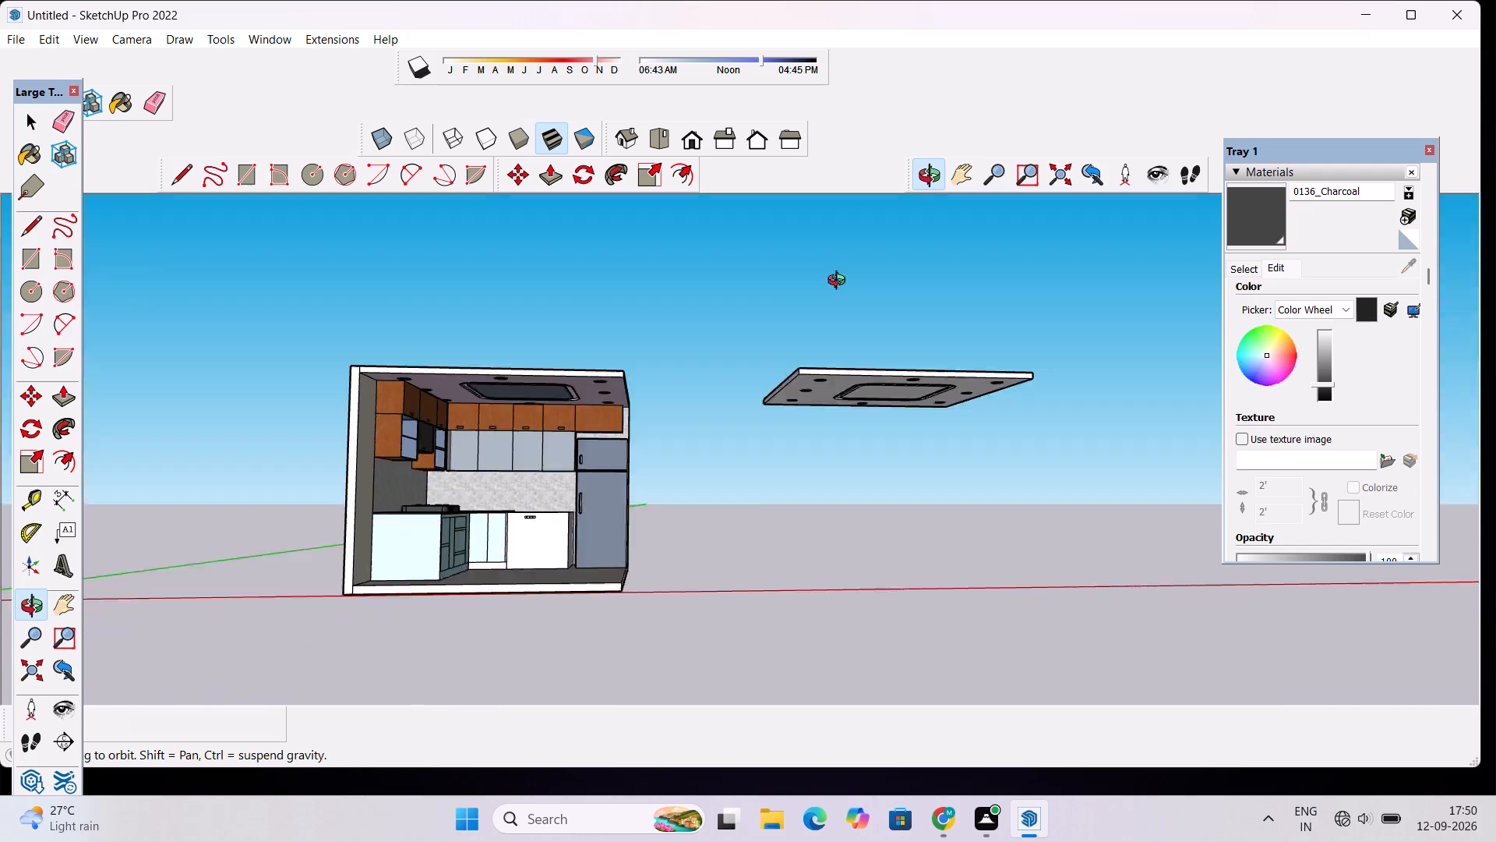
Delete the separate ceiling slab standing beside the kitchen.
left_click_drag(840, 282, 742, 490)
key("space")
left_click(863, 429)
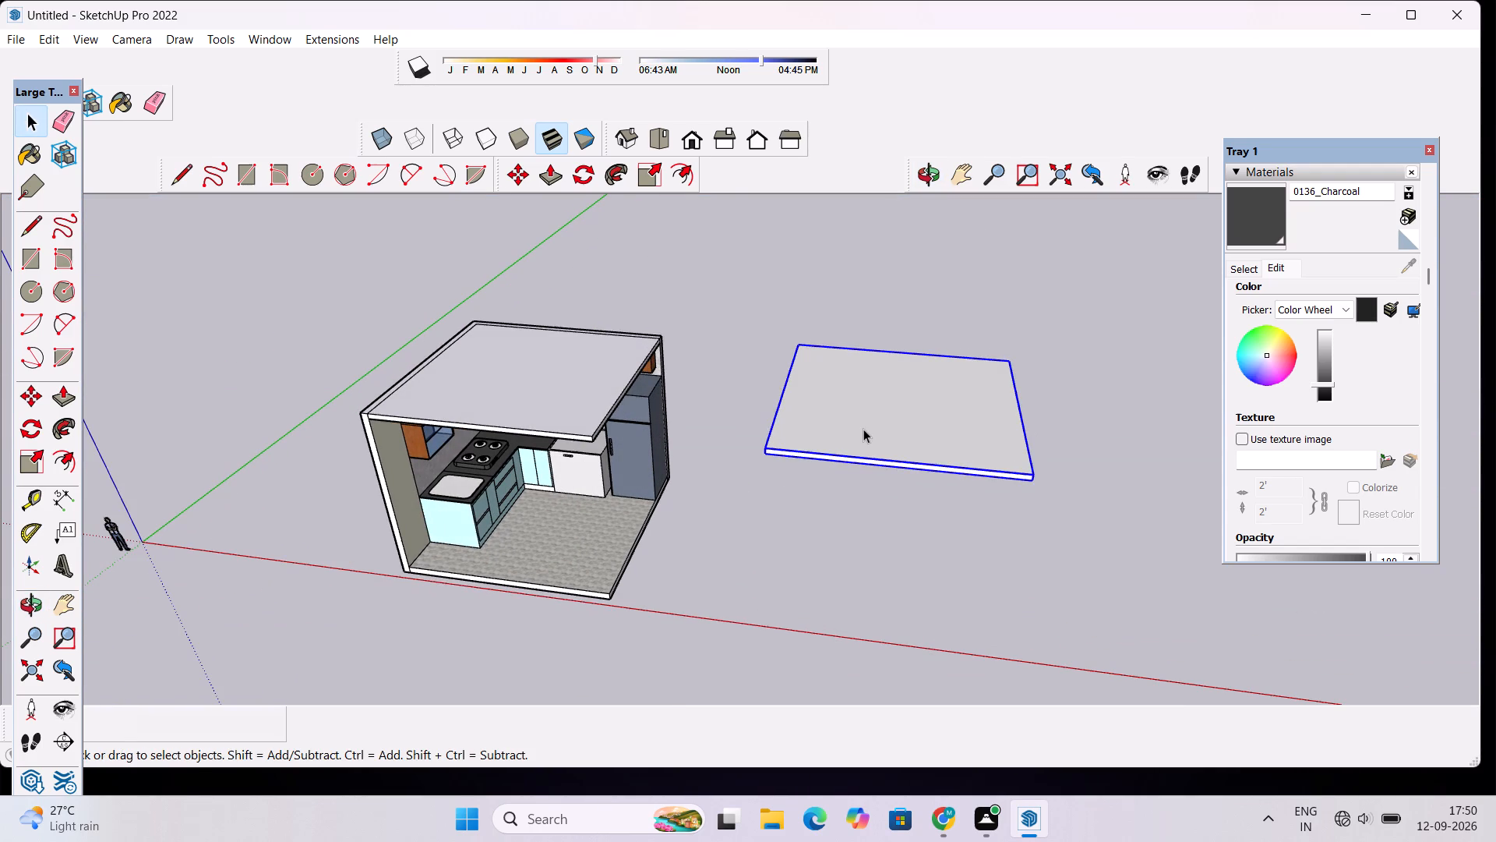
key("Delete")
Select all the connected geometry of the kitchen and make it a group.
scroll(559, 411, "down", 3)
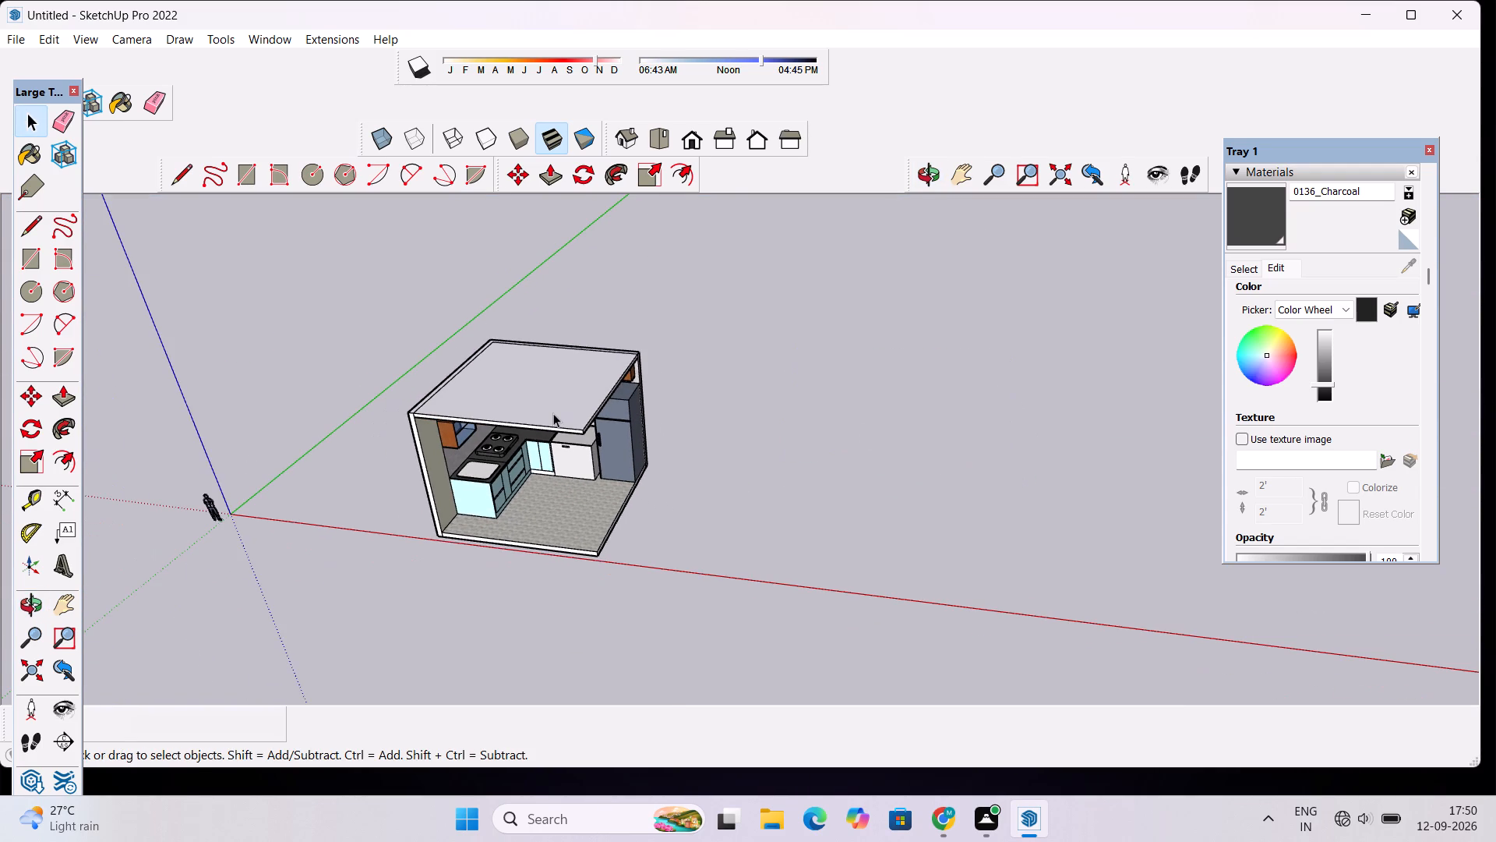
triple_click(553, 413)
right_click(553, 413)
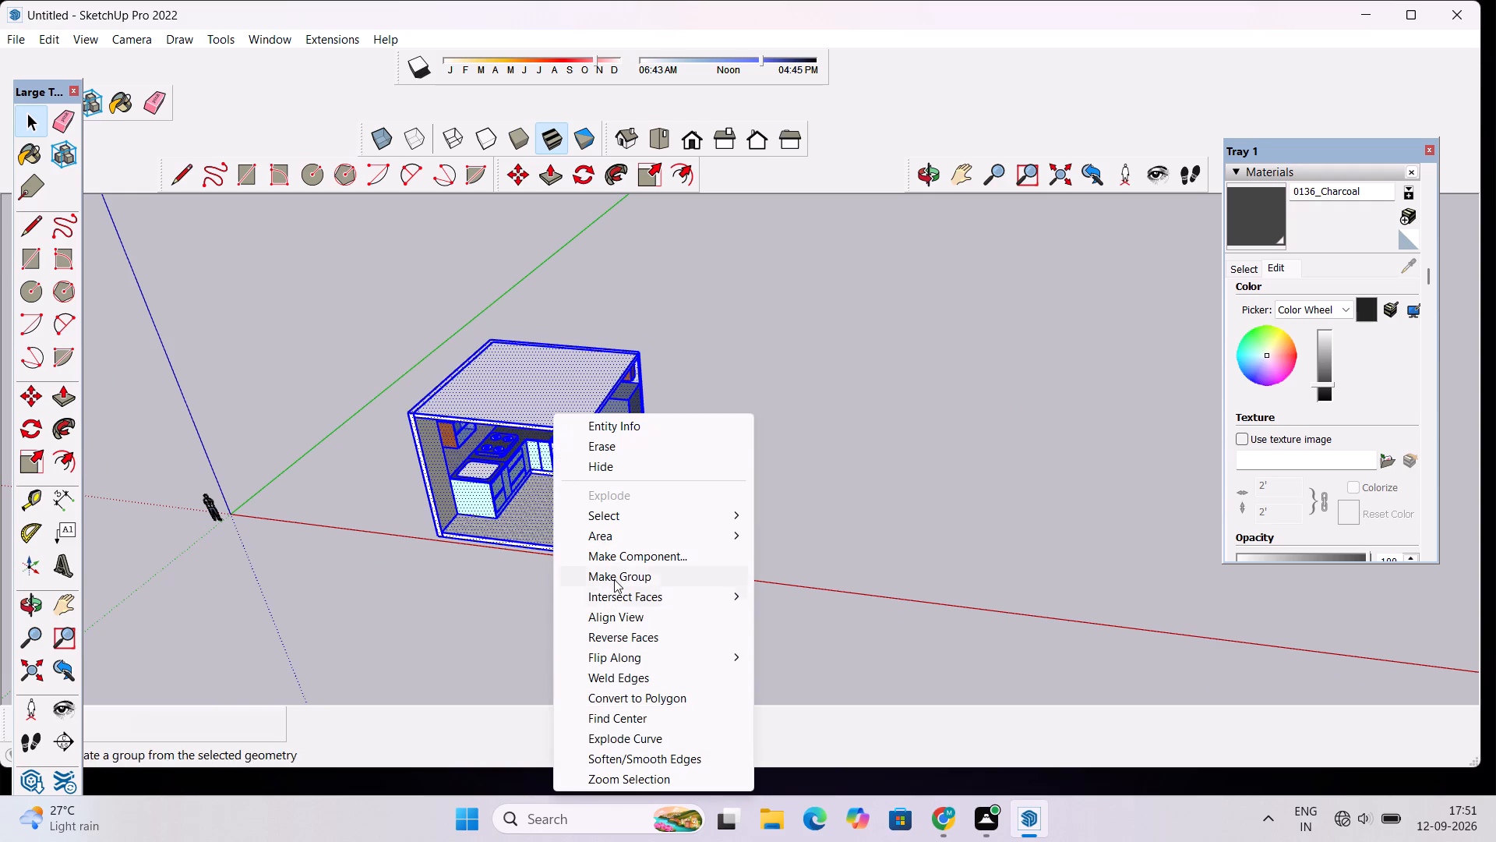
left_click(614, 578)
Examine the grouped kitchen from the front, below the ceiling and above, checking cabinets, appliances and finishes.
left_click(930, 165)
left_click_drag(909, 466, 880, 440)
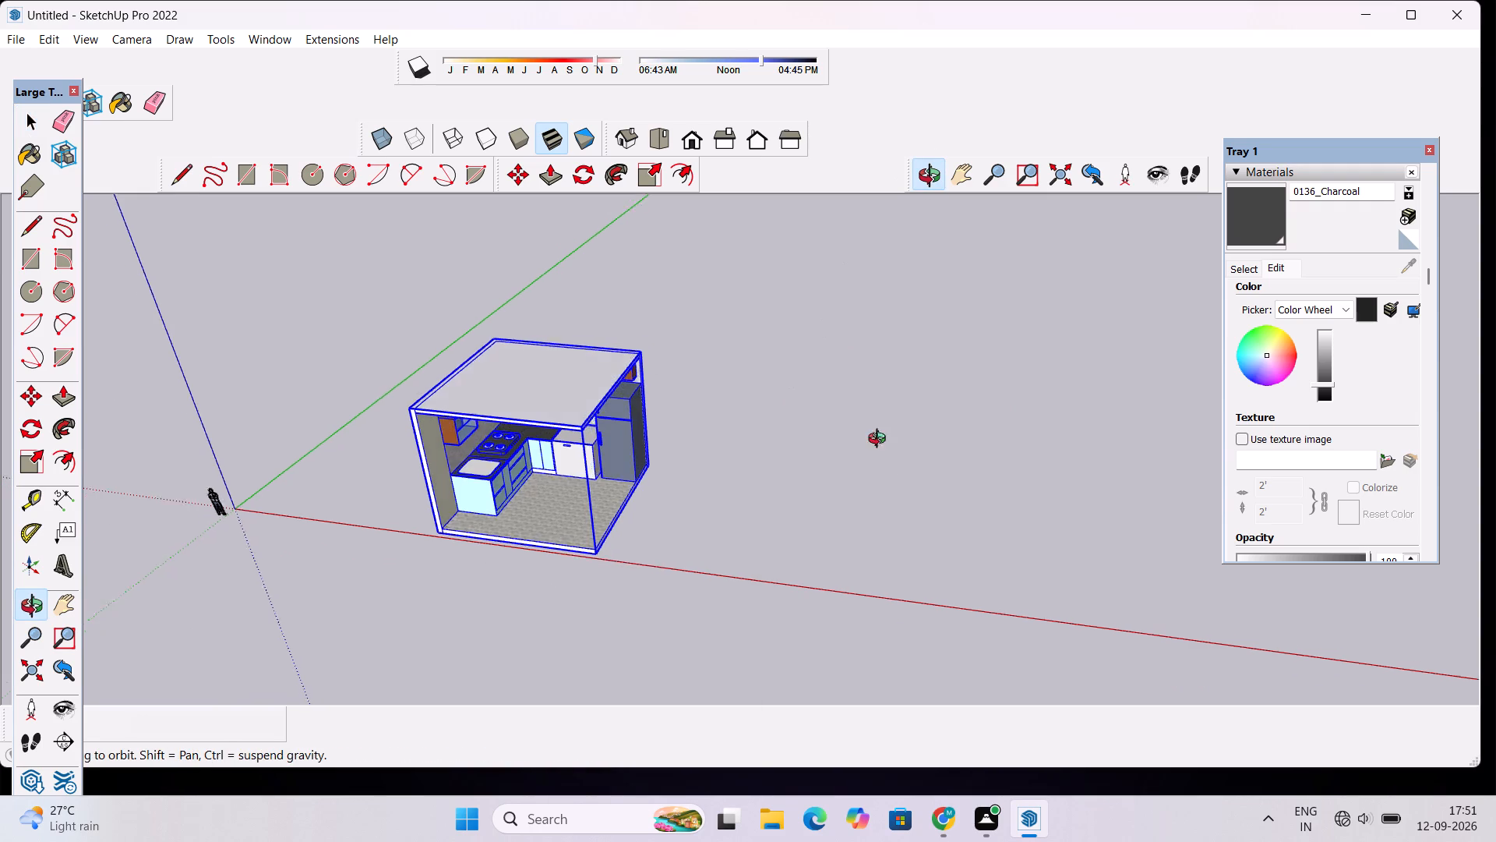
left_click_drag(880, 440, 807, 305)
scroll(622, 429, "up", 8)
left_click_drag(474, 527, 655, 529)
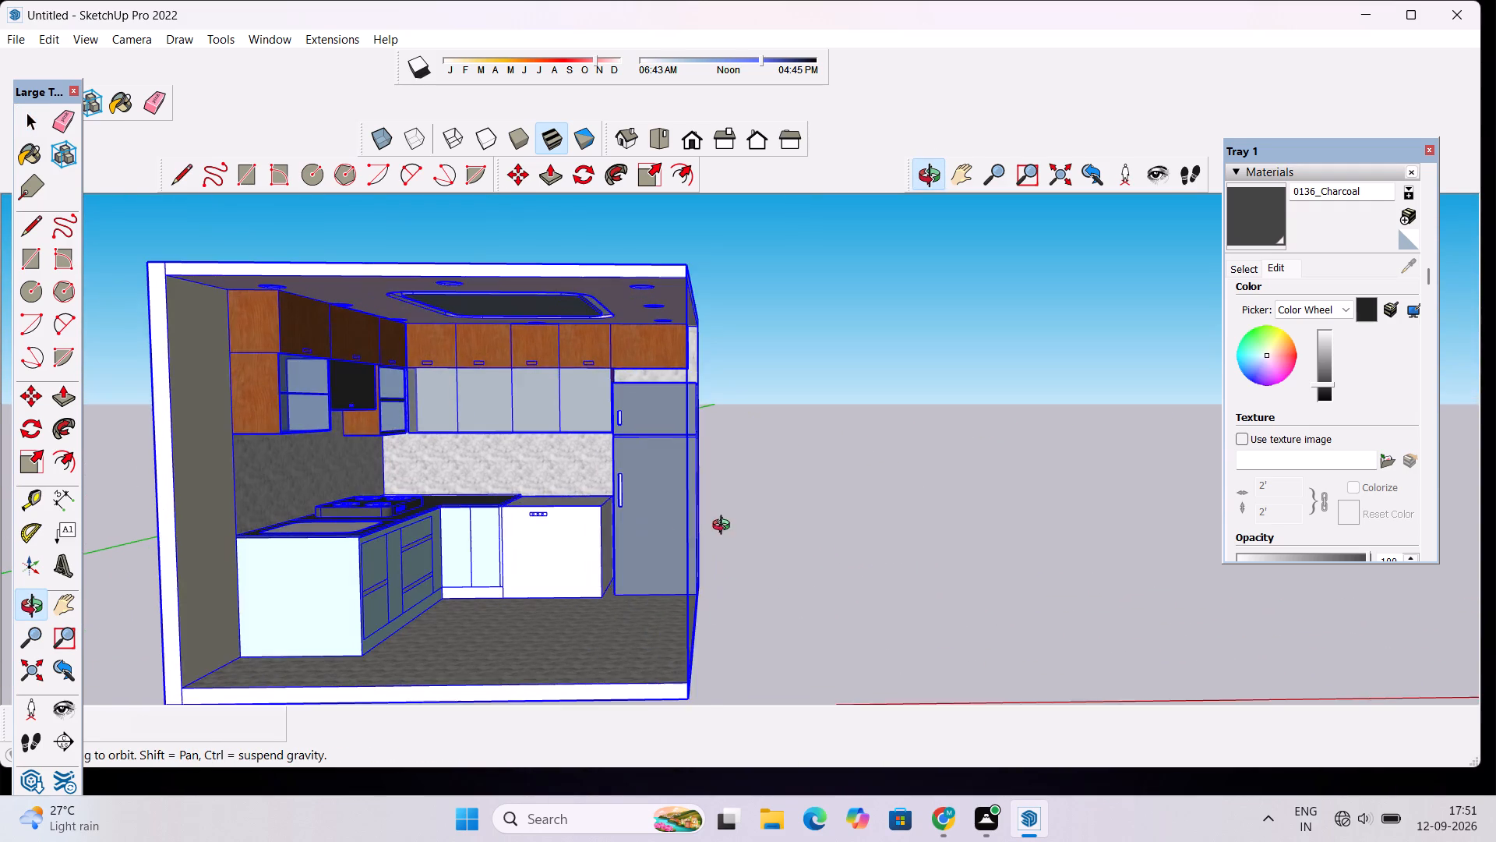
left_click_drag(754, 520, 768, 518)
left_click_drag(801, 518, 586, 547)
left_click_drag(538, 566, 316, 453)
scroll(499, 396, "up", 5)
left_click_drag(500, 398, 657, 444)
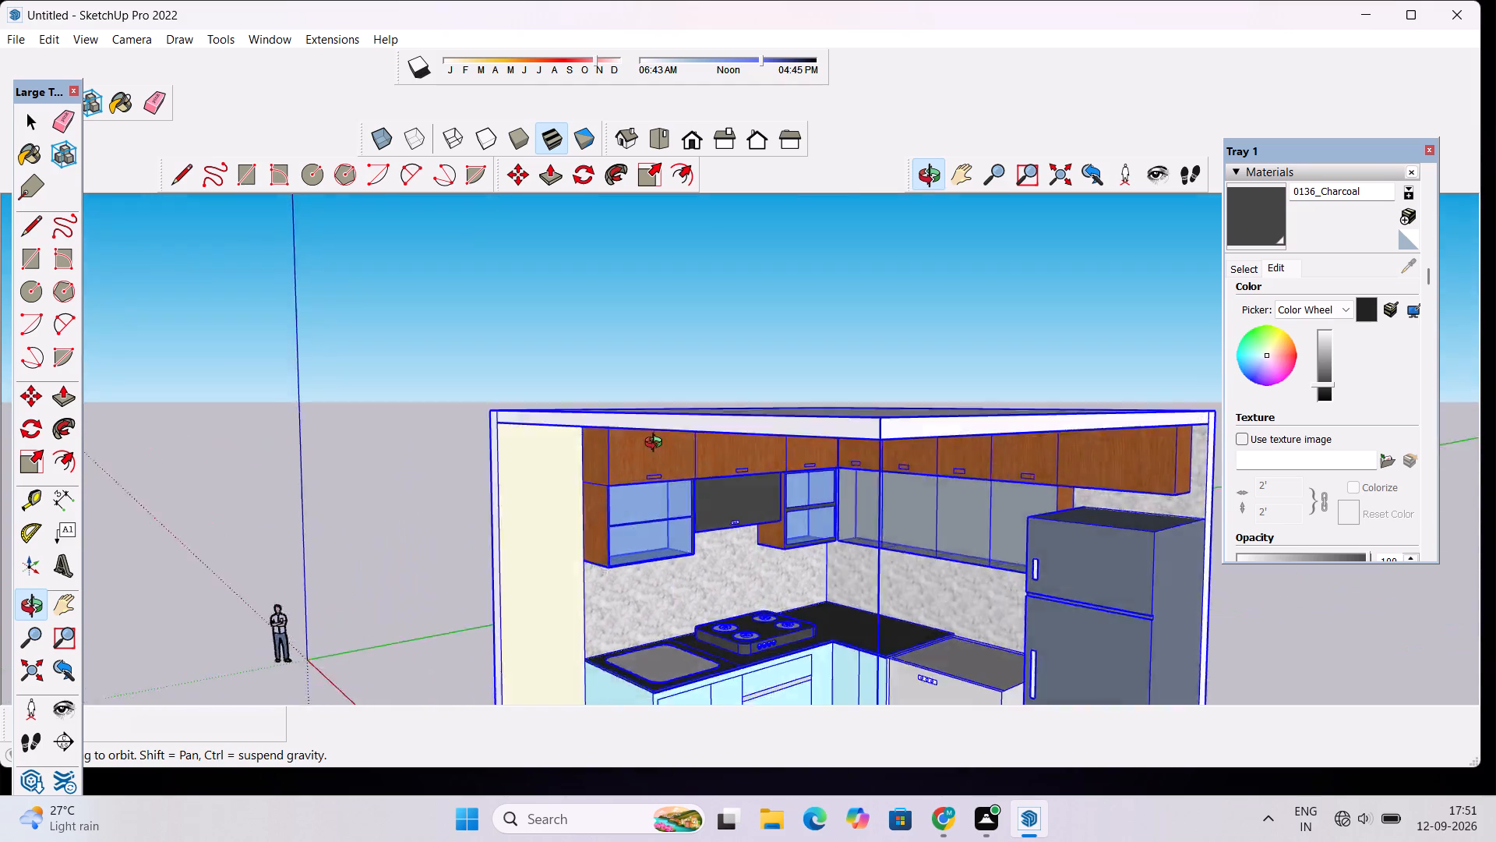
left_click_drag(657, 444, 614, 403)
scroll(612, 381, "down", 9)
left_click_drag(599, 402, 752, 547)
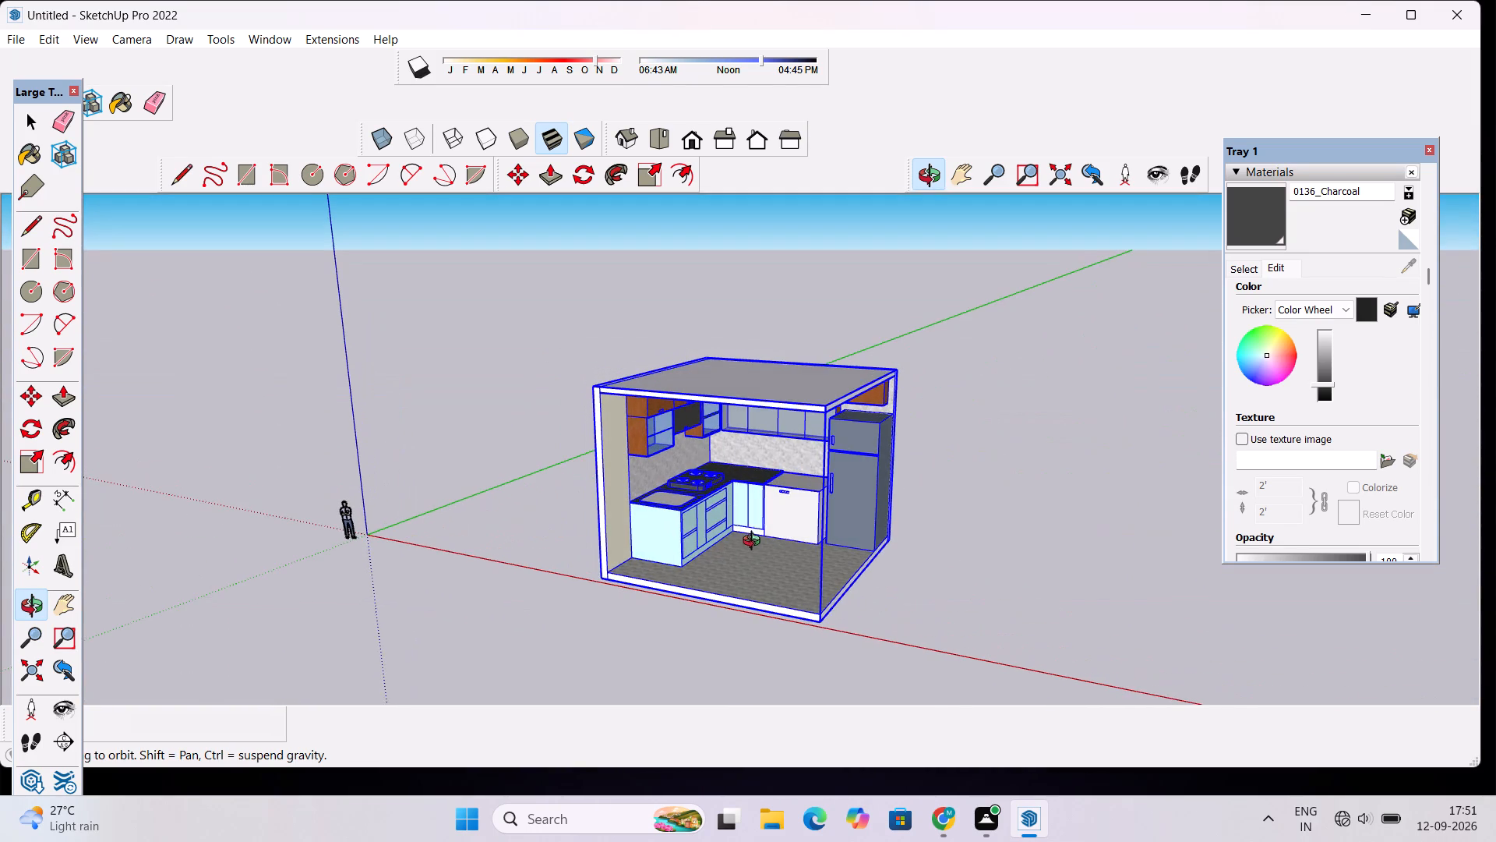
Close the materials tray and deselect the kitchen group.
key("space")
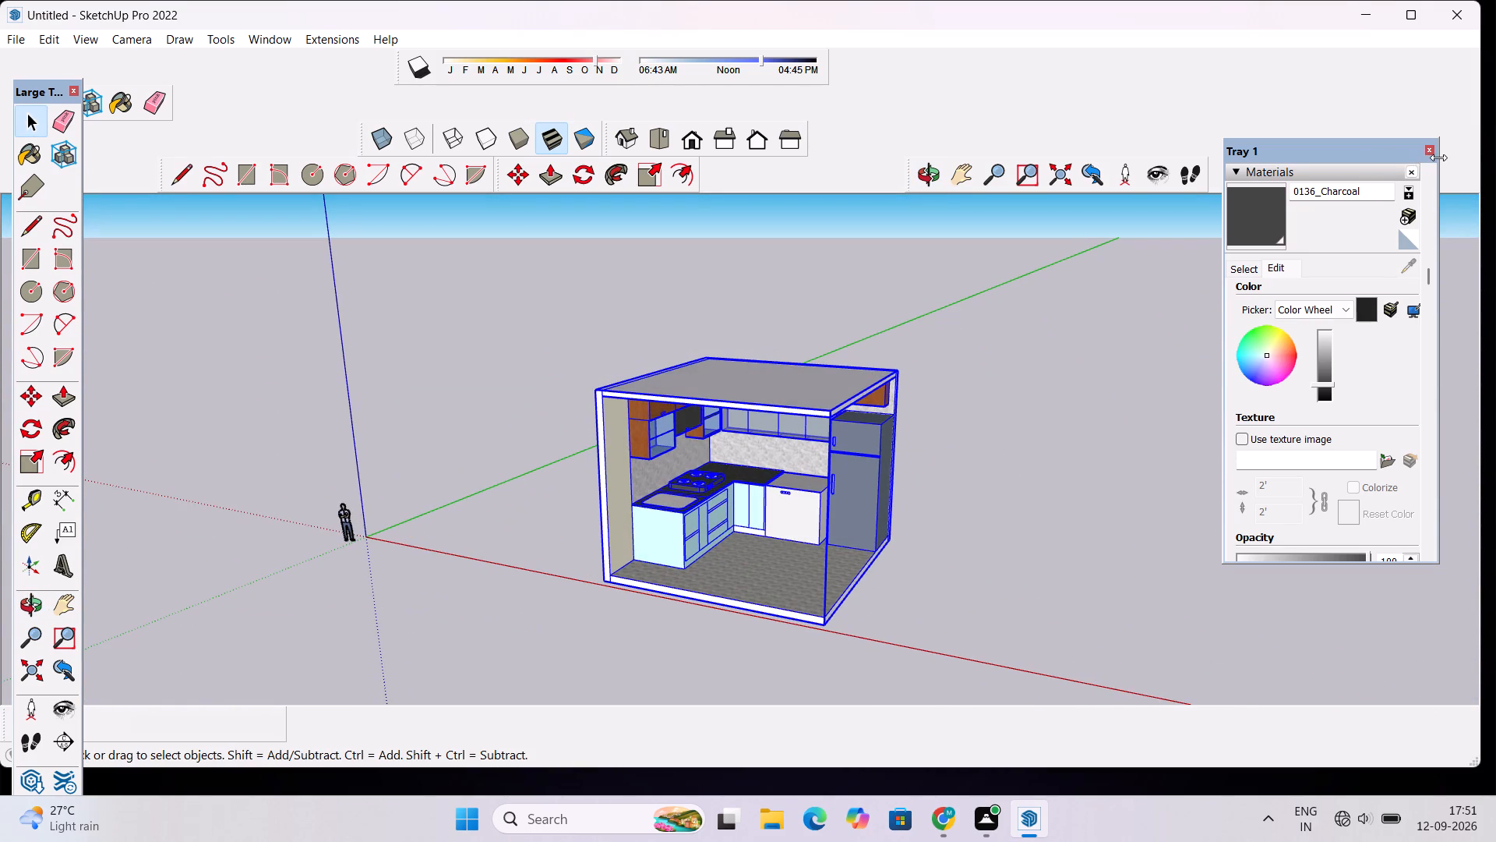
left_click(1427, 144)
left_click(1007, 369)
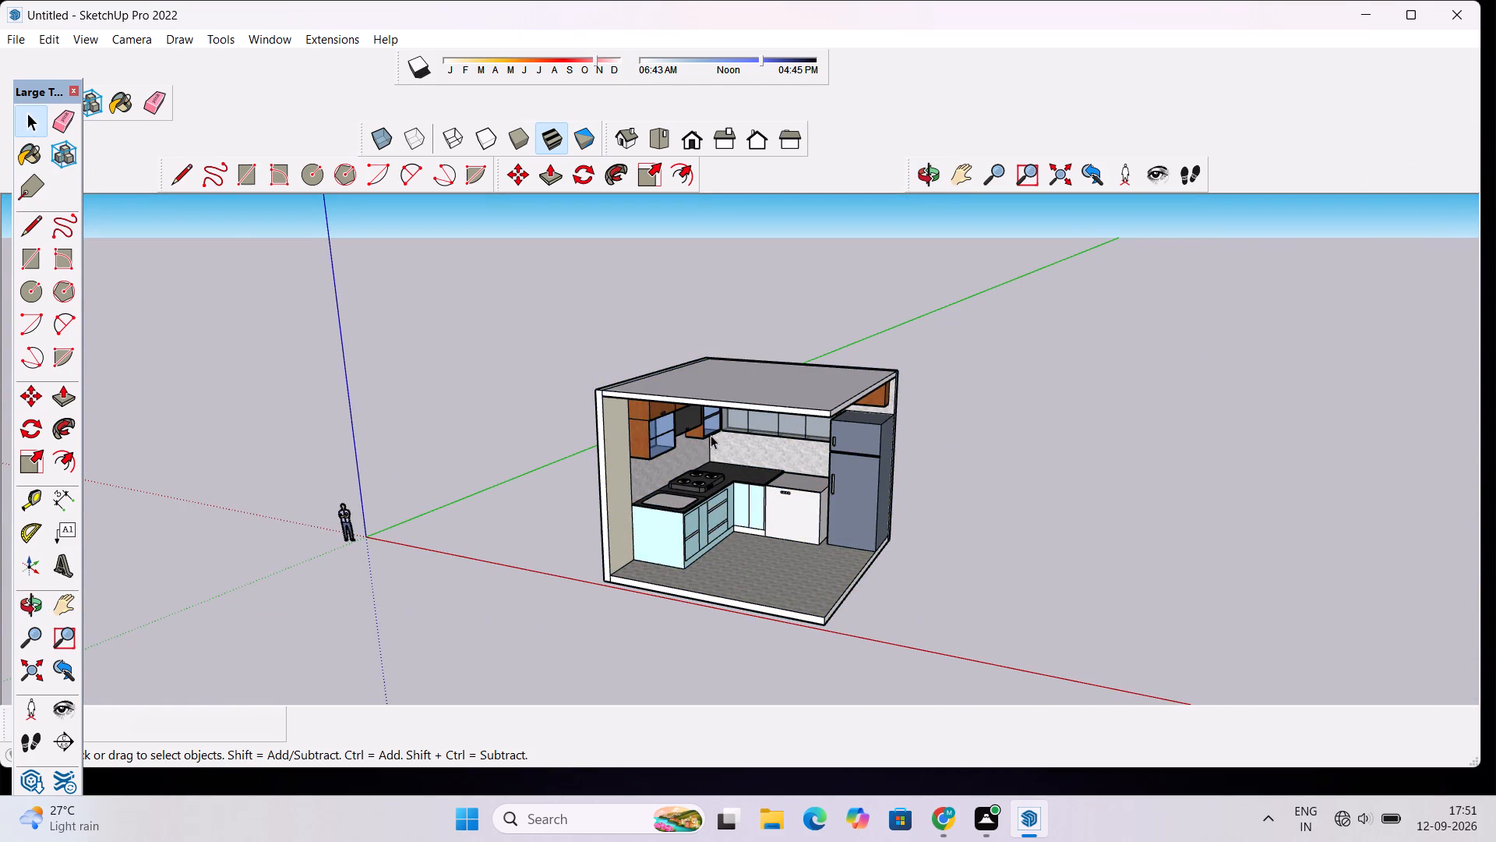
View the kitchen from the front, then frame it in a three-quarter perspective showing the cabinets, gas stove, counter and fridge.
scroll(589, 497, "up", 4)
left_click(693, 141)
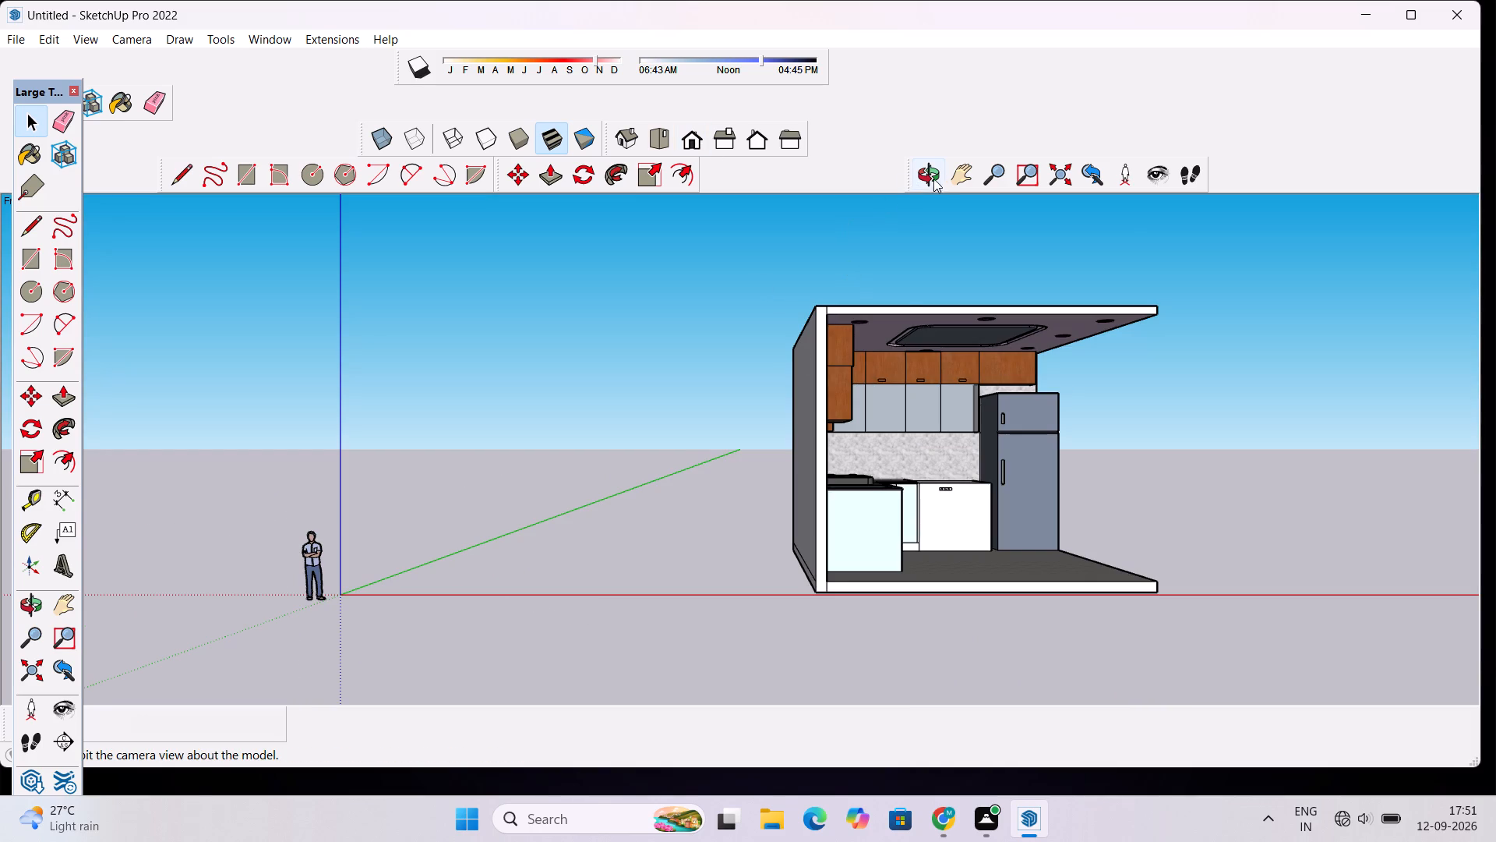
left_click(955, 175)
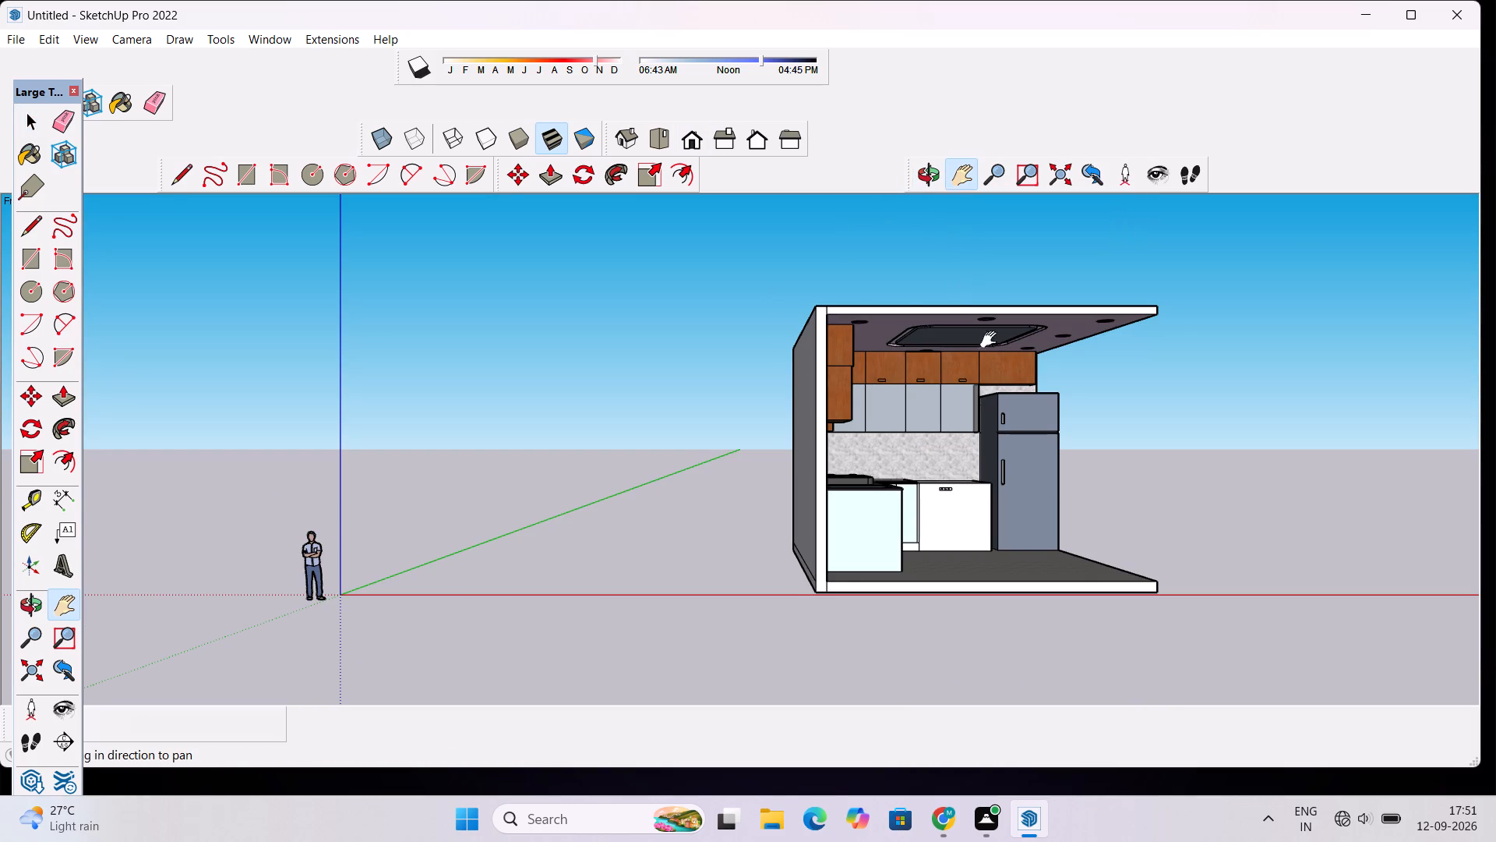
left_click_drag(1000, 394, 496, 475)
scroll(569, 439, "down", 7)
scroll(453, 490, "up", 4)
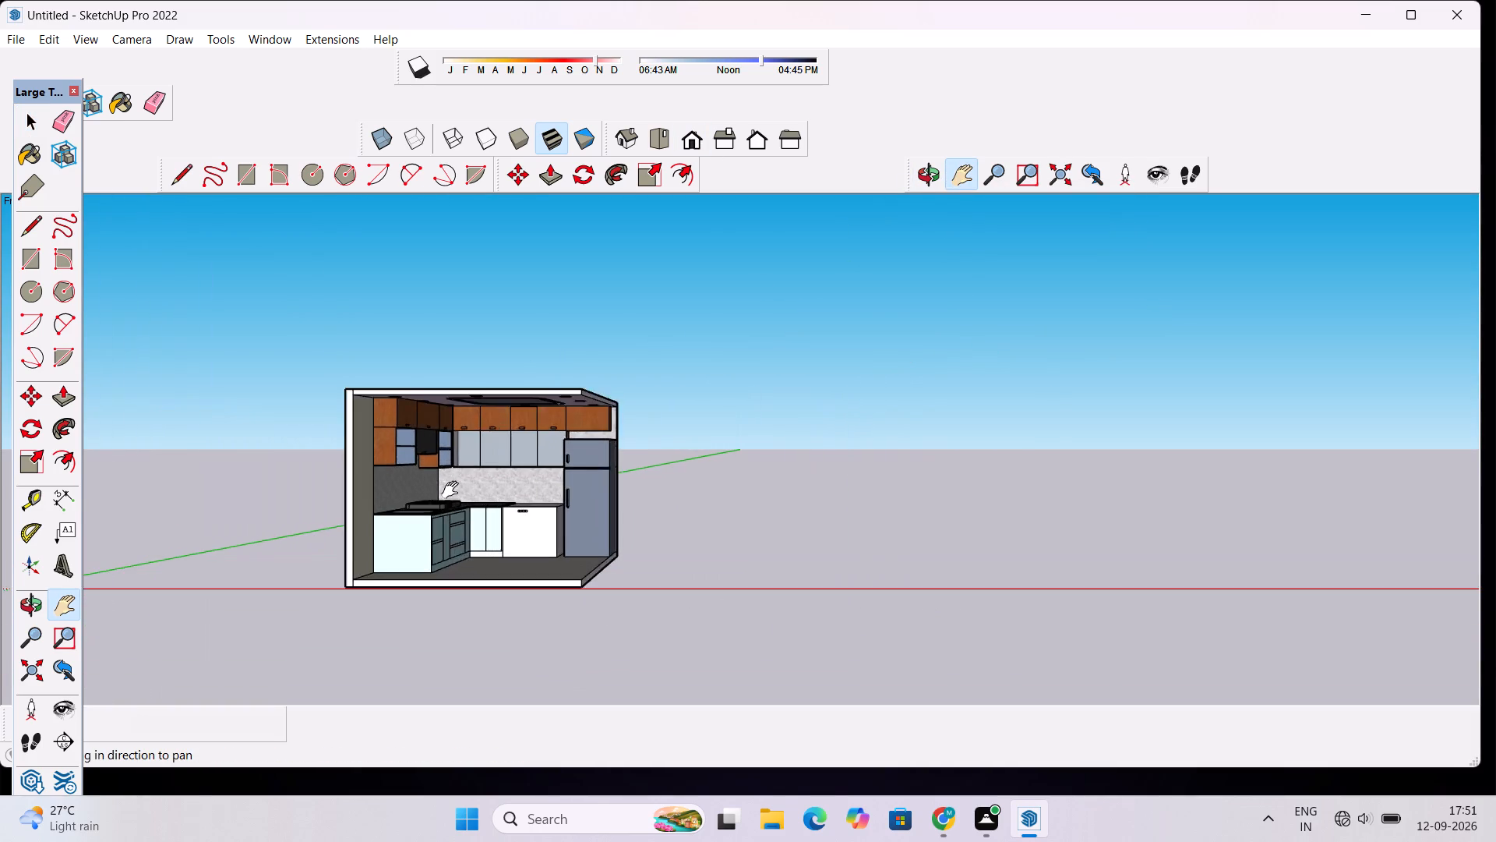
scroll(453, 490, "up", 4)
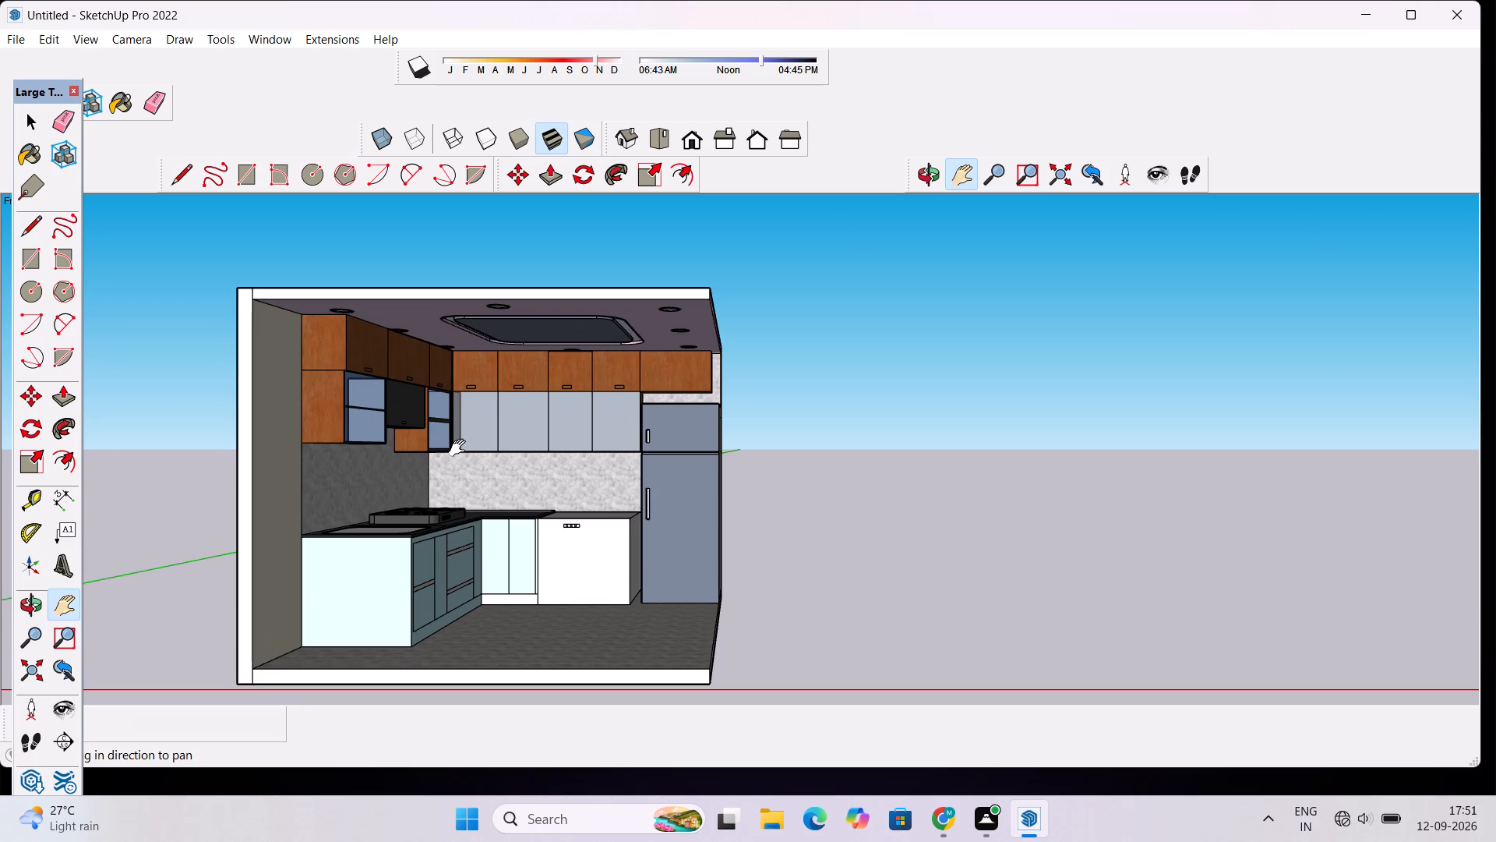
scroll(460, 448, "down", 4)
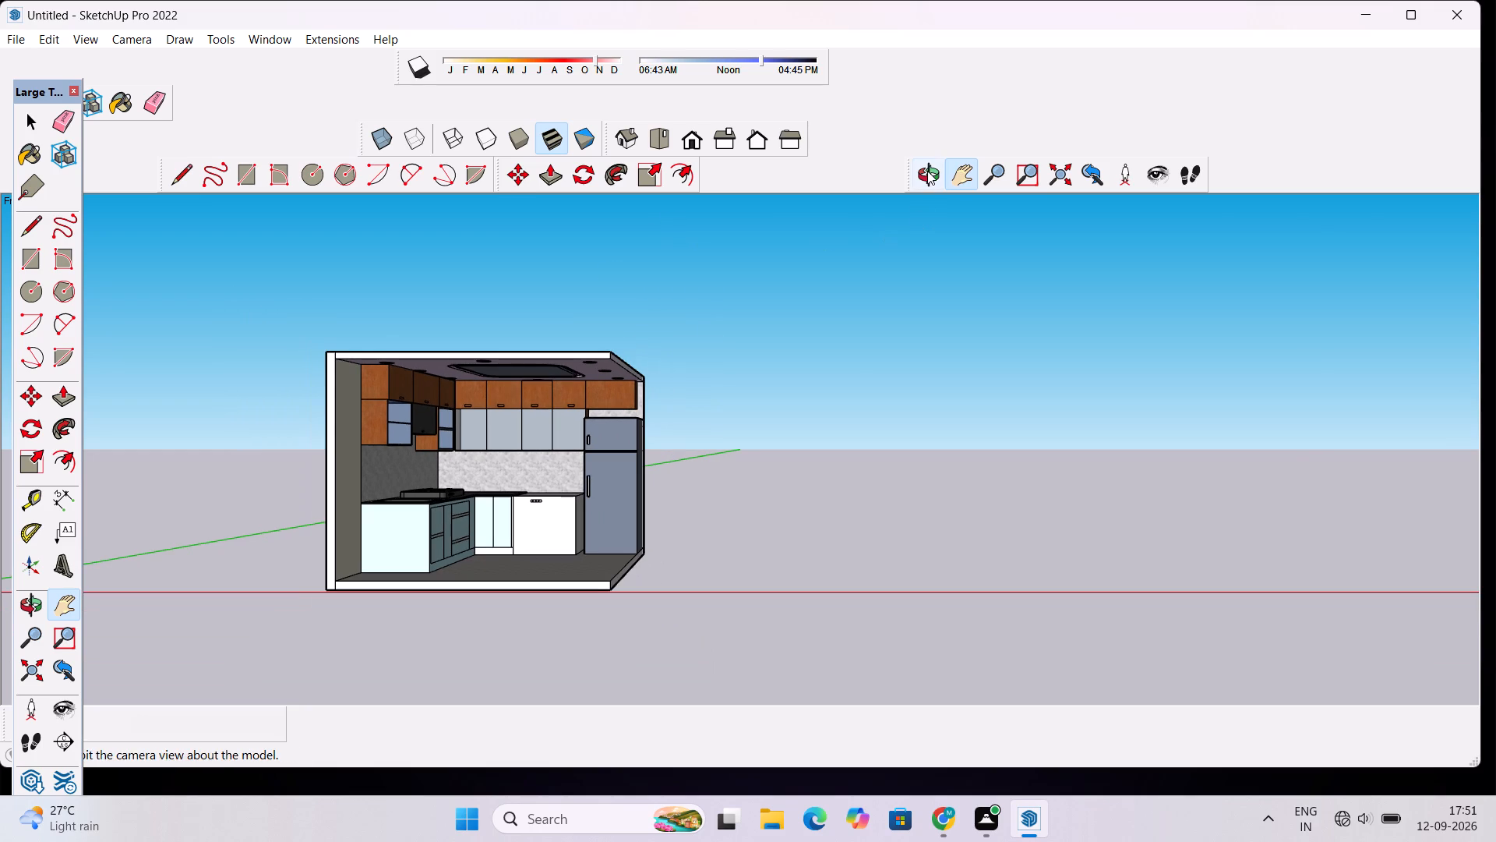
left_click(927, 171)
left_click_drag(835, 327, 648, 424)
scroll(616, 377, "up", 4)
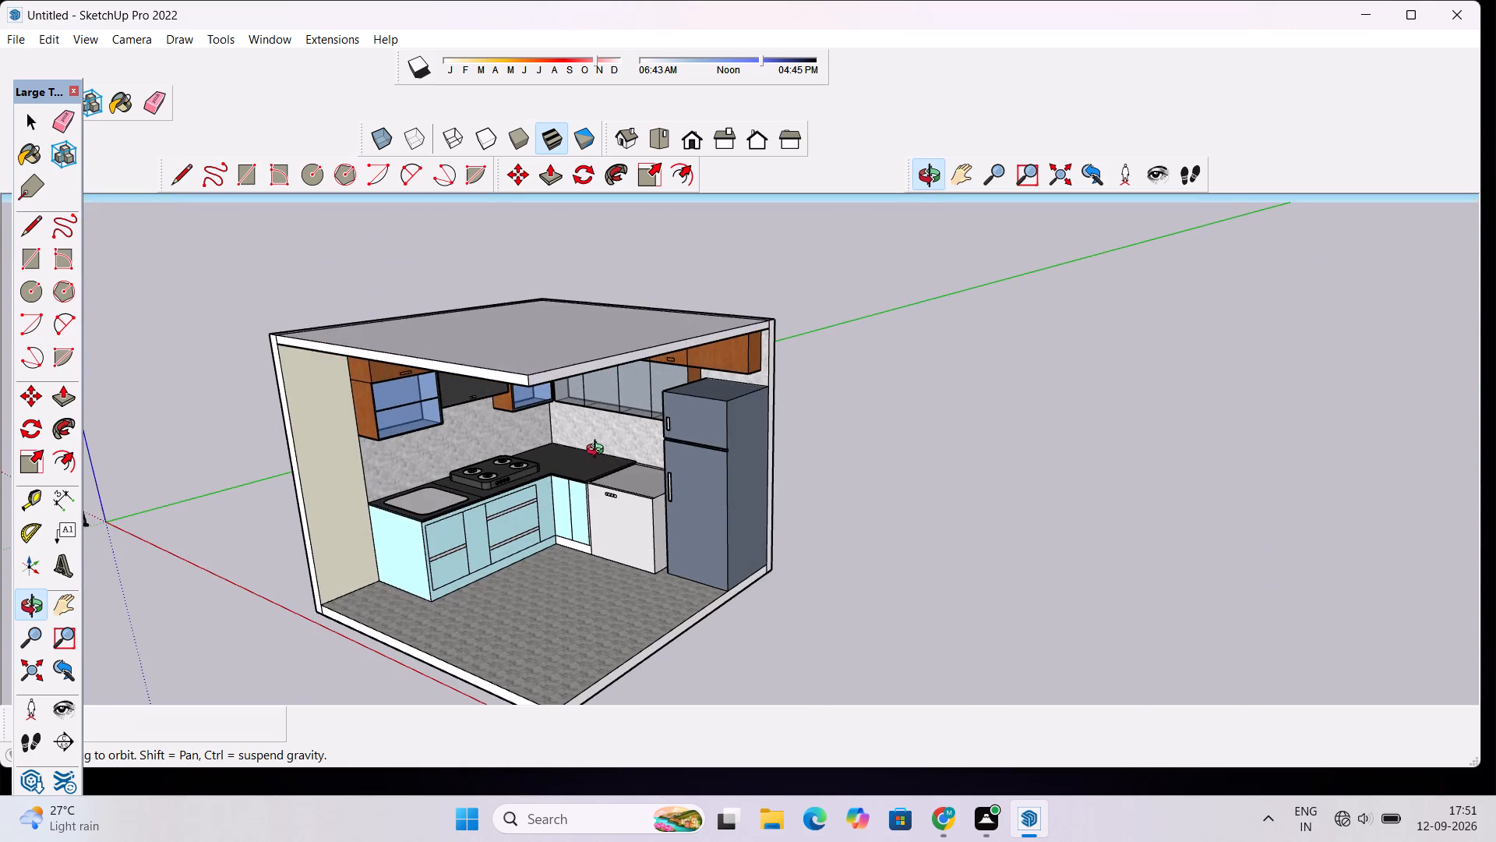
left_click_drag(598, 451, 580, 413)
scroll(498, 405, "up", 4)
key("space")
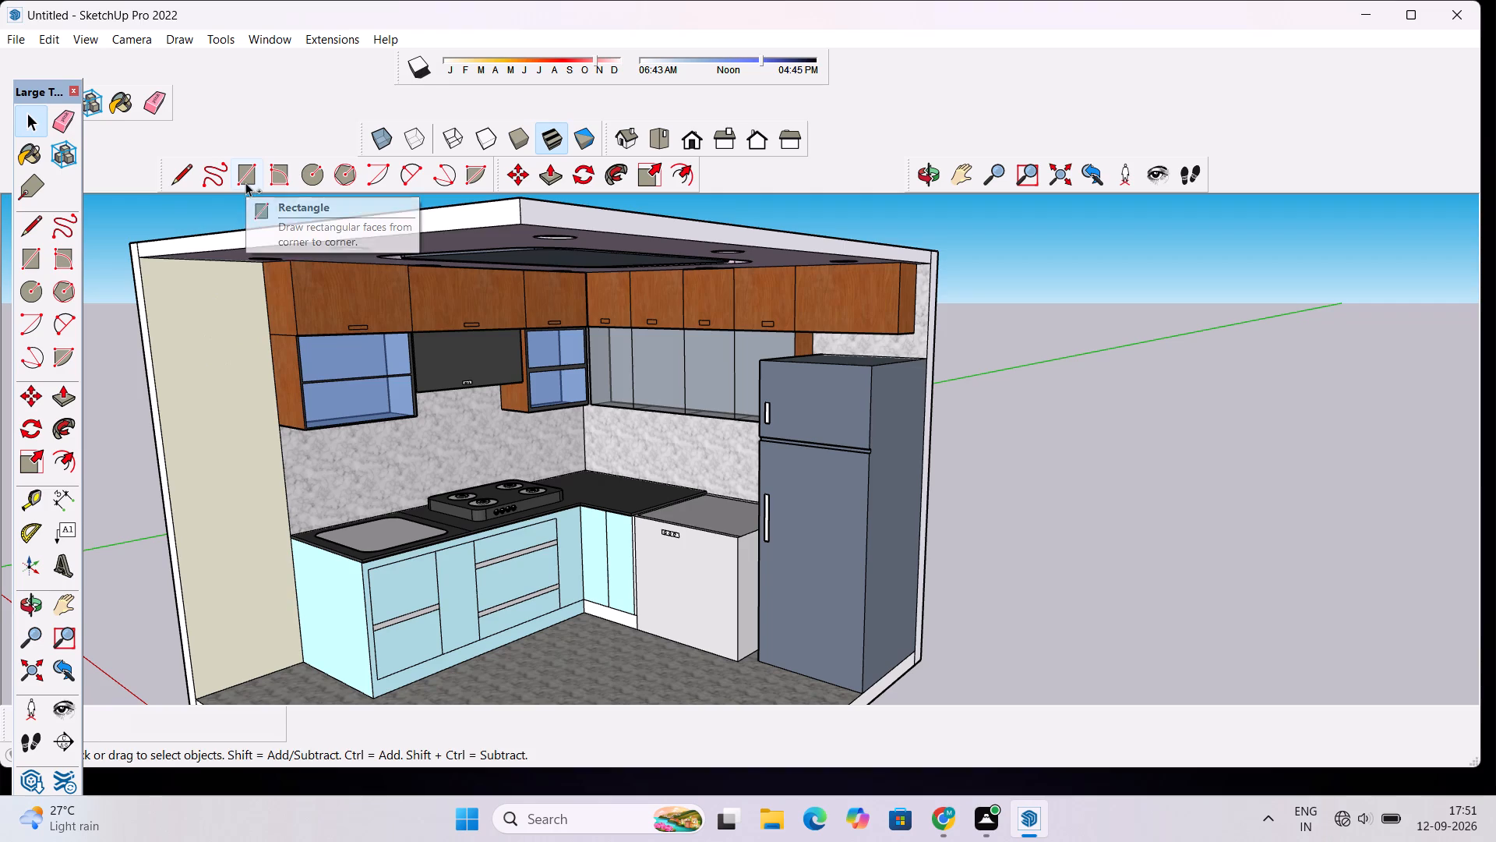
Save the model in the Downloads folder as a SketchUp file named "kitchen ....".
key("ctrl+s")
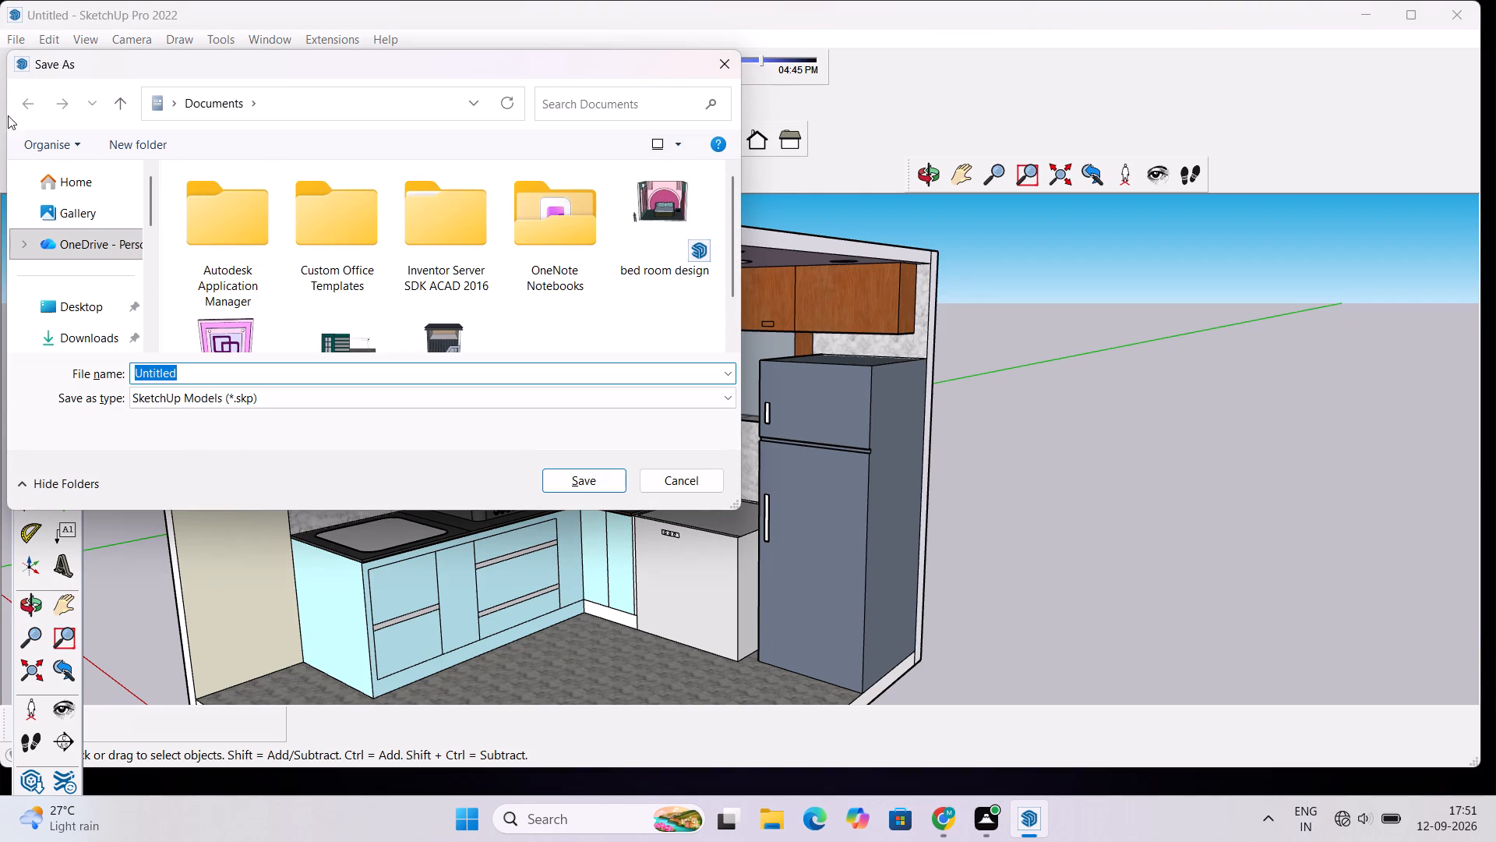
left_click(181, 372)
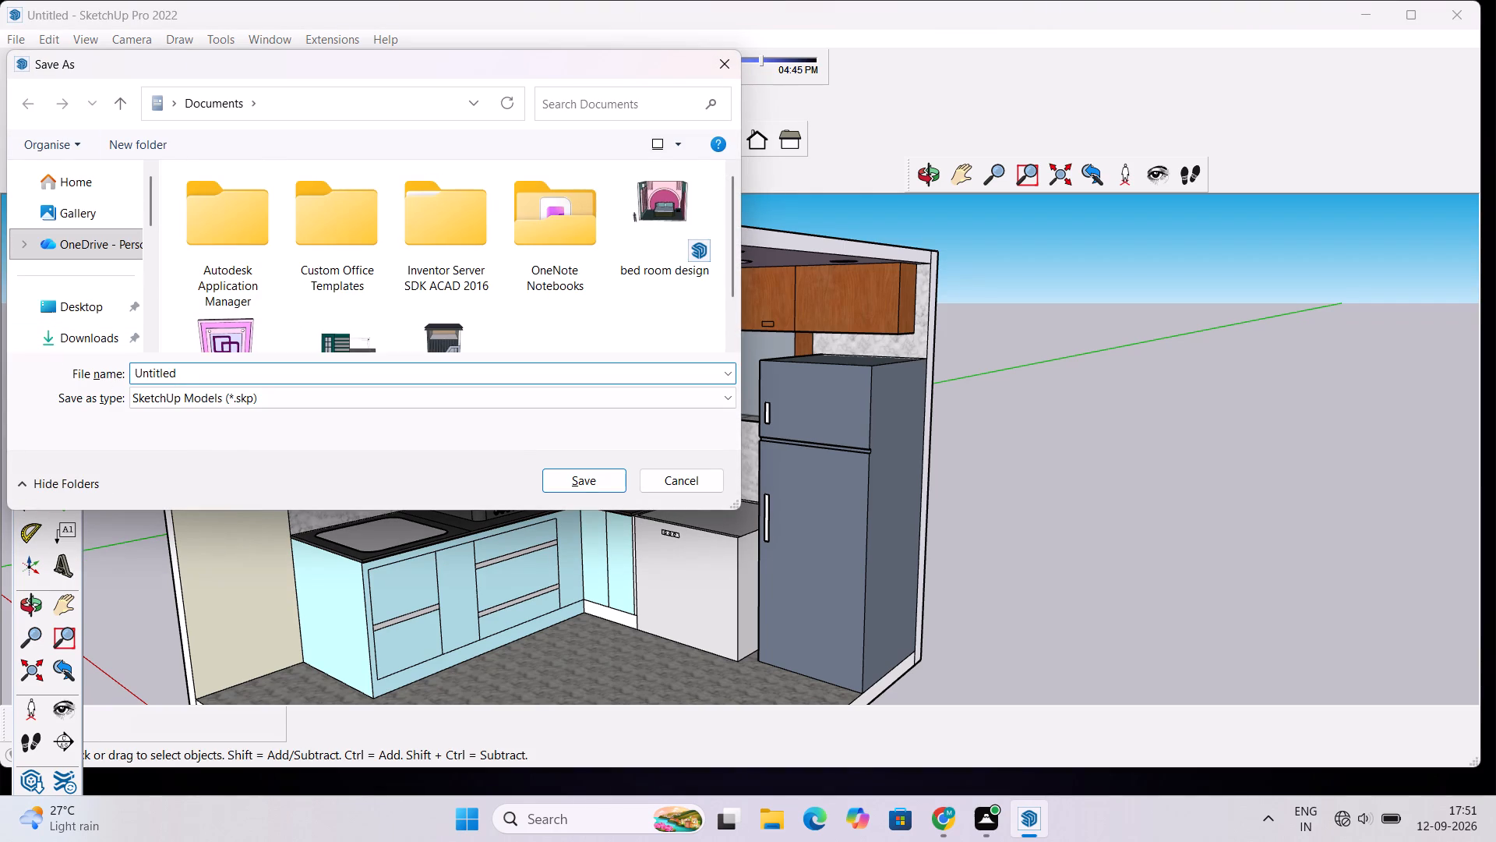
key("BackSpace")
key("BackSpace")
key("BackSpace")
key("BackSpace")
key("BackSpace")
key("BackSpace")
key("BackSpace")
key("BackSpace")
key("BackSpace")
key("BackSpace")
key("BackSpace")
key("BackSpace")
key("BackSpace")
key("BackSpace")
key("BackSpace")
key("BackSpace")
key("BackSpace")
type("ki")
key("t")
type("chen")
key("space")
left_click(105, 352)
left_click(102, 335)
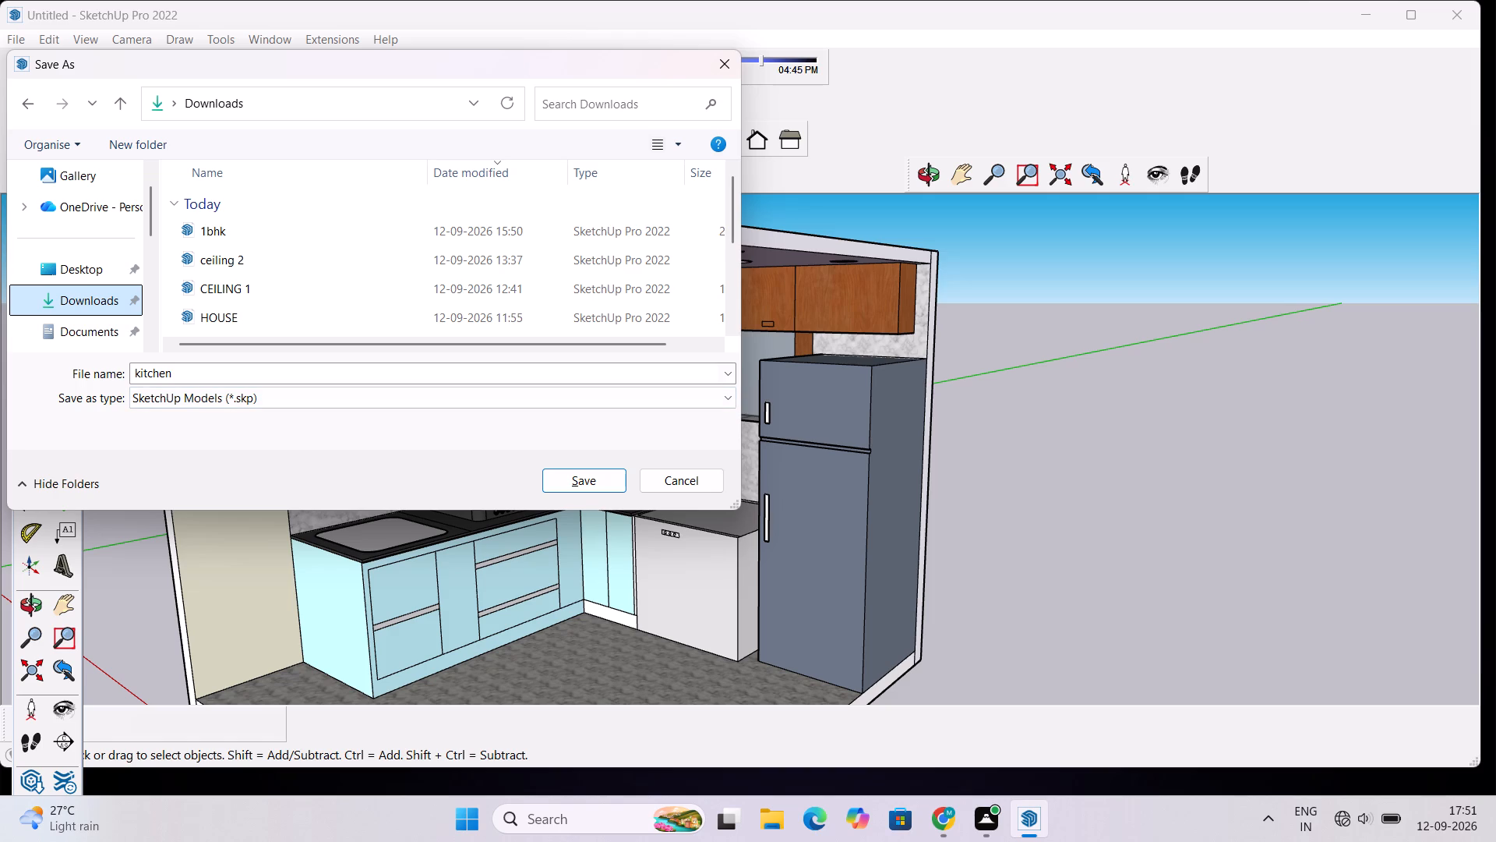
scroll(252, 297, "down", 2)
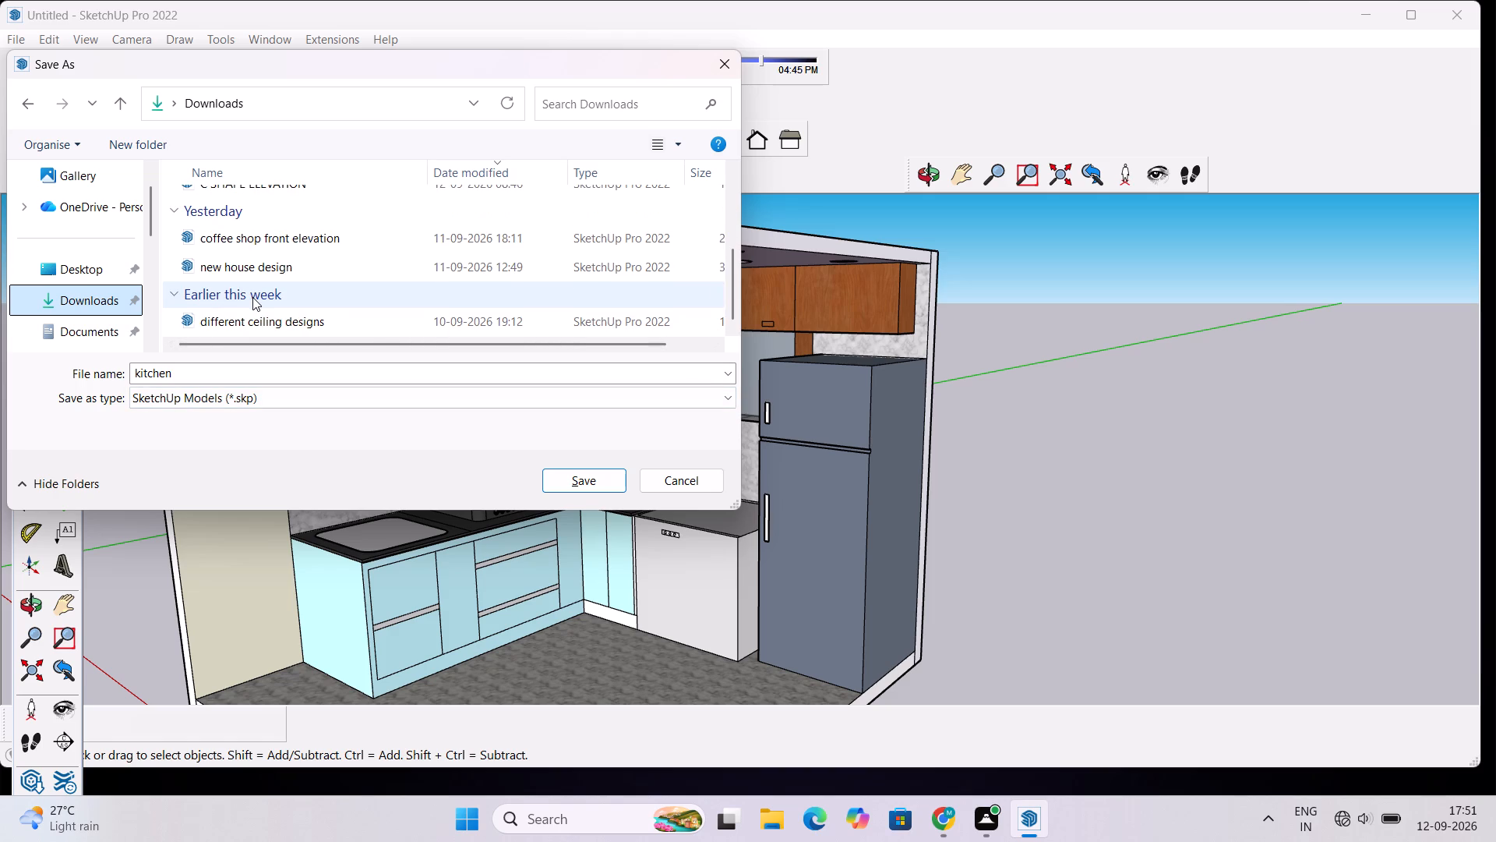
scroll(256, 298, "up", 4)
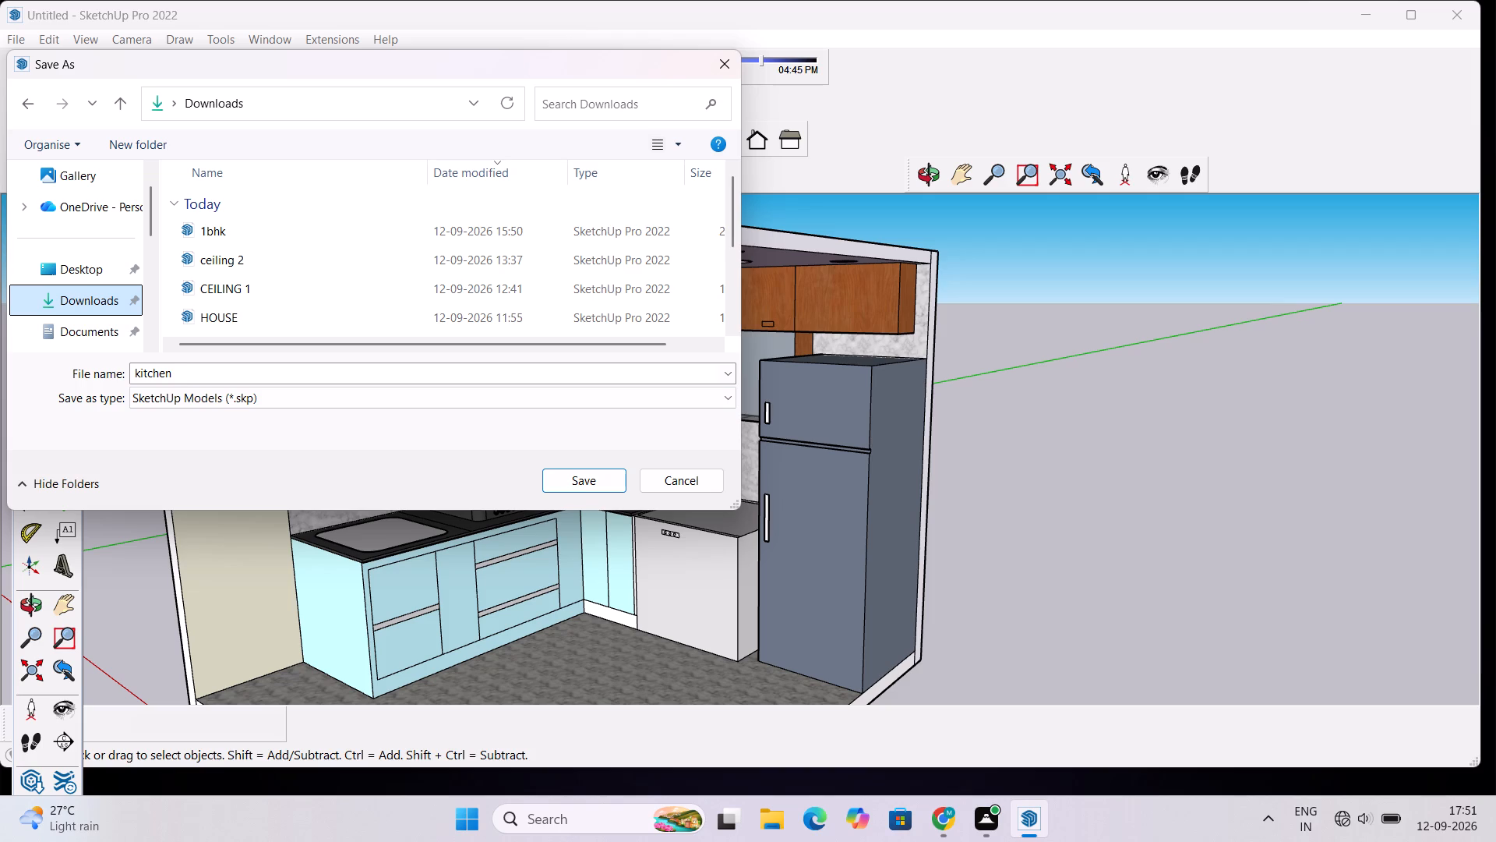
left_click(210, 371)
left_click(210, 371)
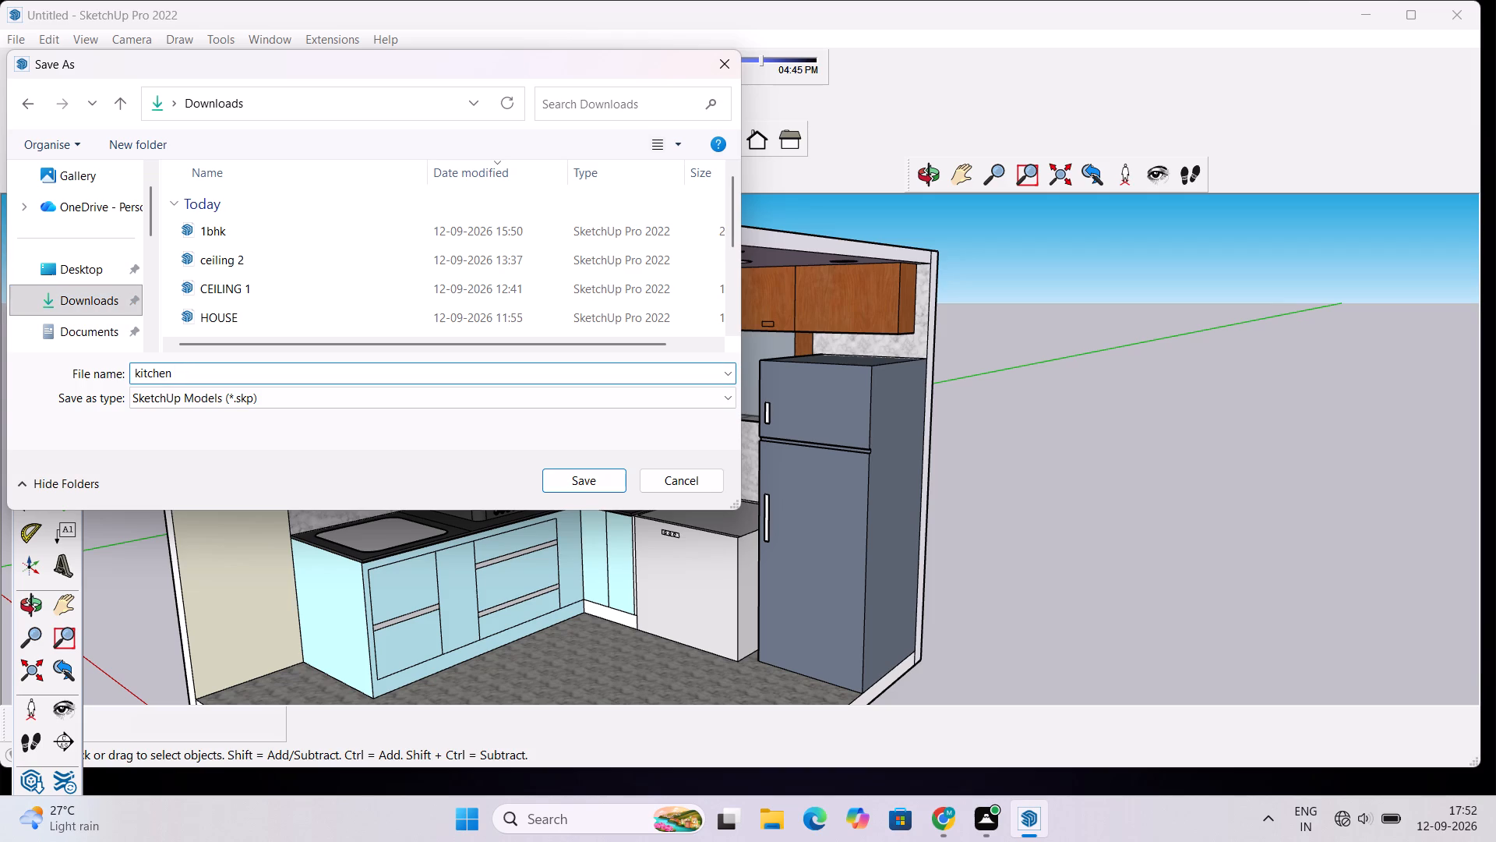
type("....")
left_click(551, 483)
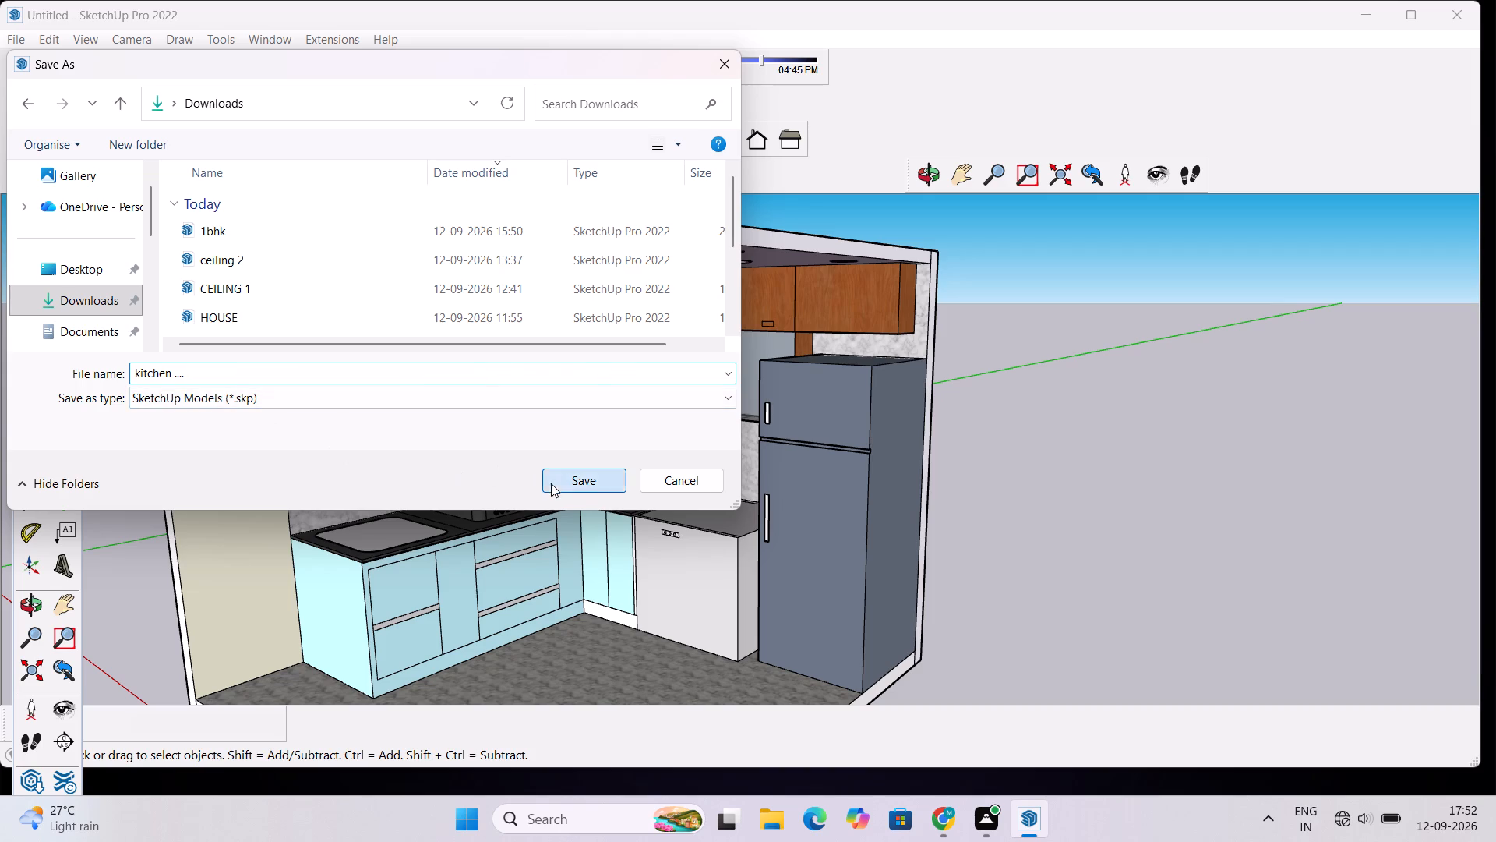
Export the current kitchen view as a 2D graphic in PDF format, named "kitchen ... pdf", to the Downloads folder.
left_click(16, 42)
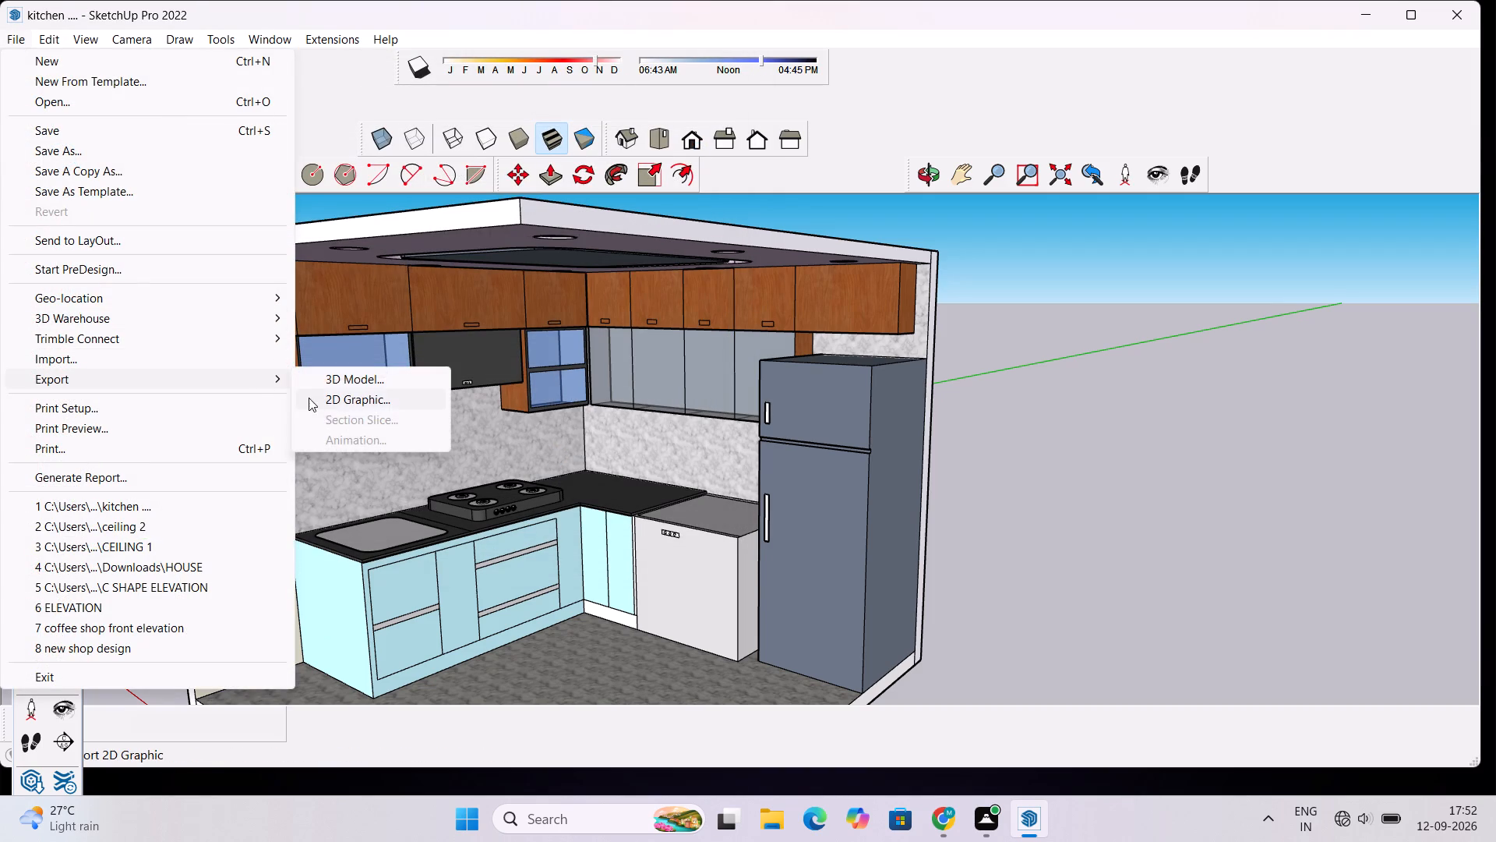
left_click(339, 402)
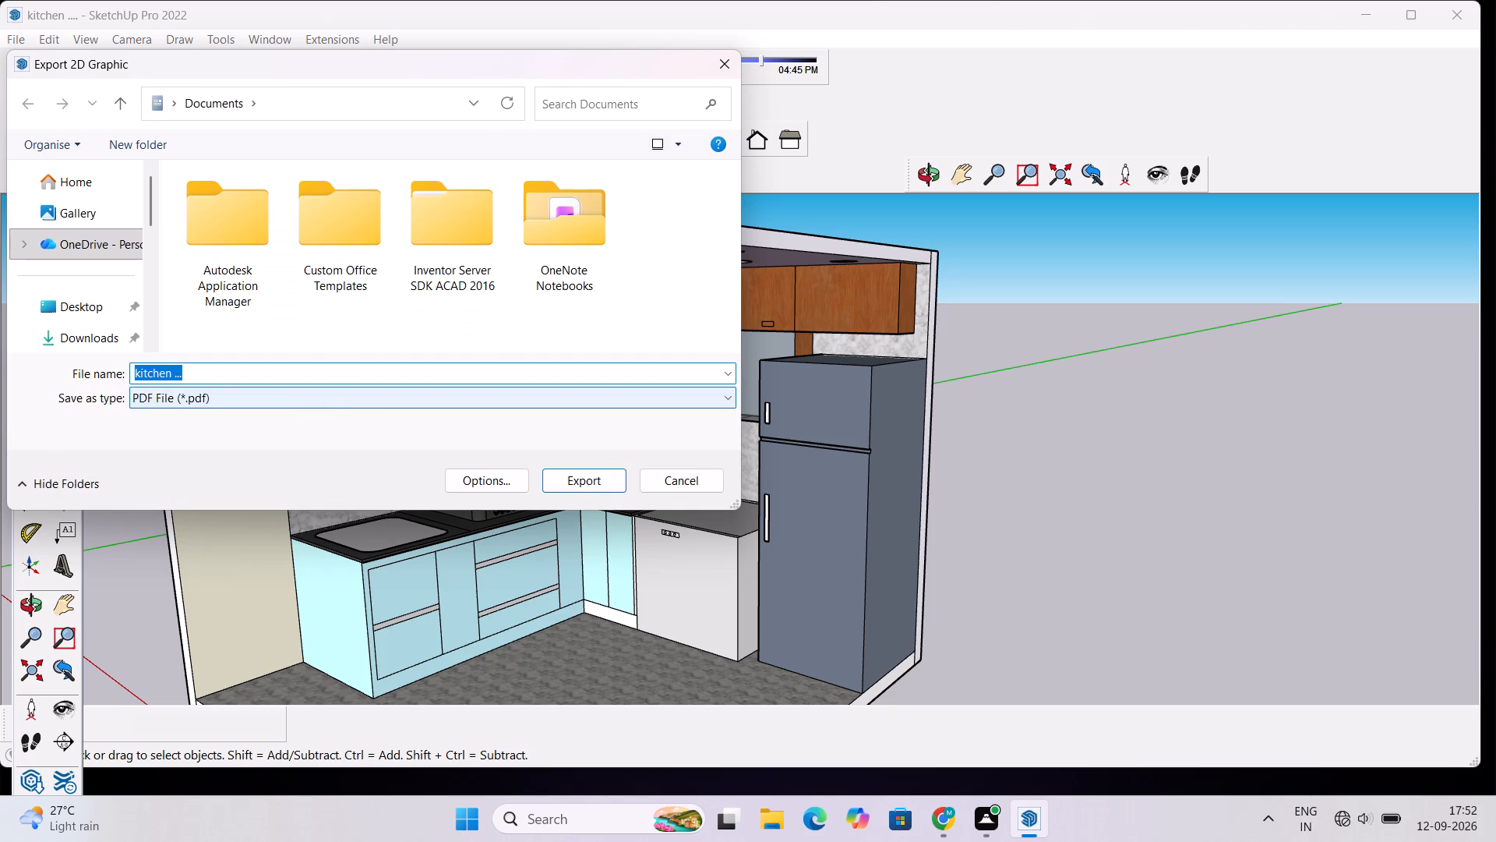
left_click(98, 345)
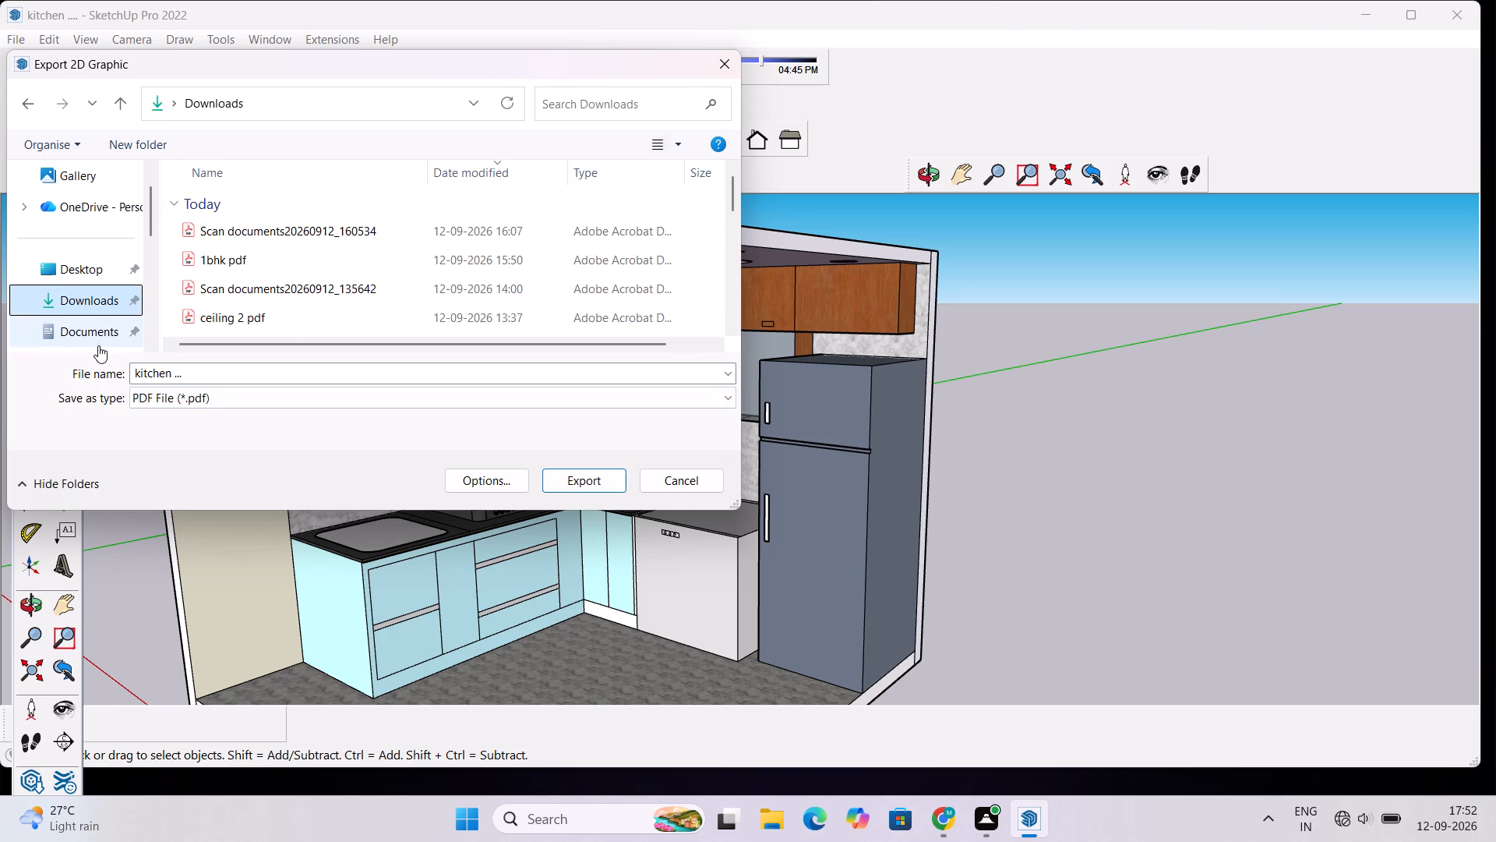
left_click(99, 310)
left_click(181, 373)
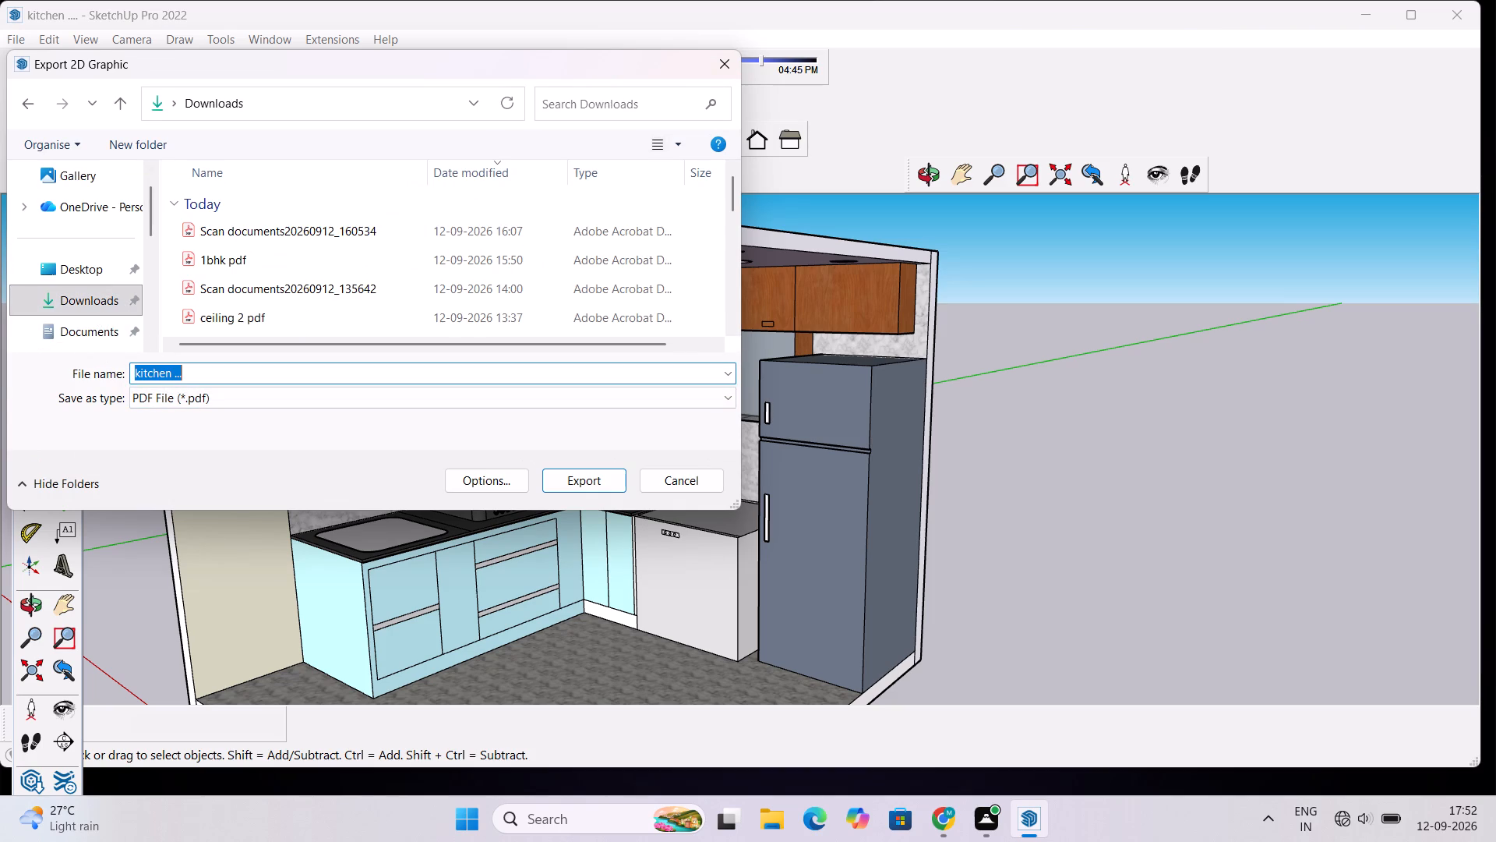
double_click(182, 370)
left_click(182, 370)
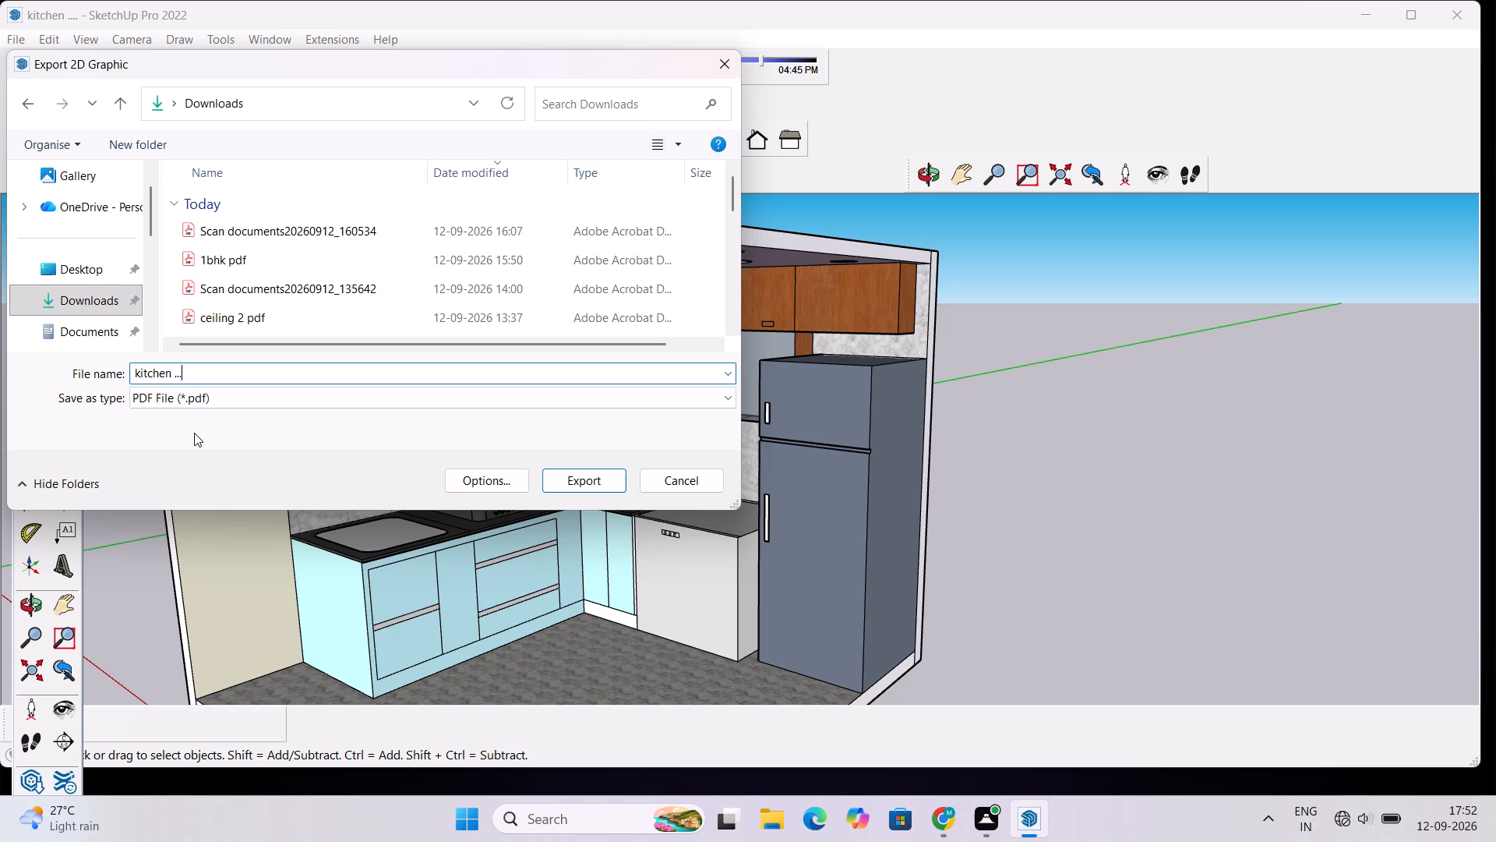